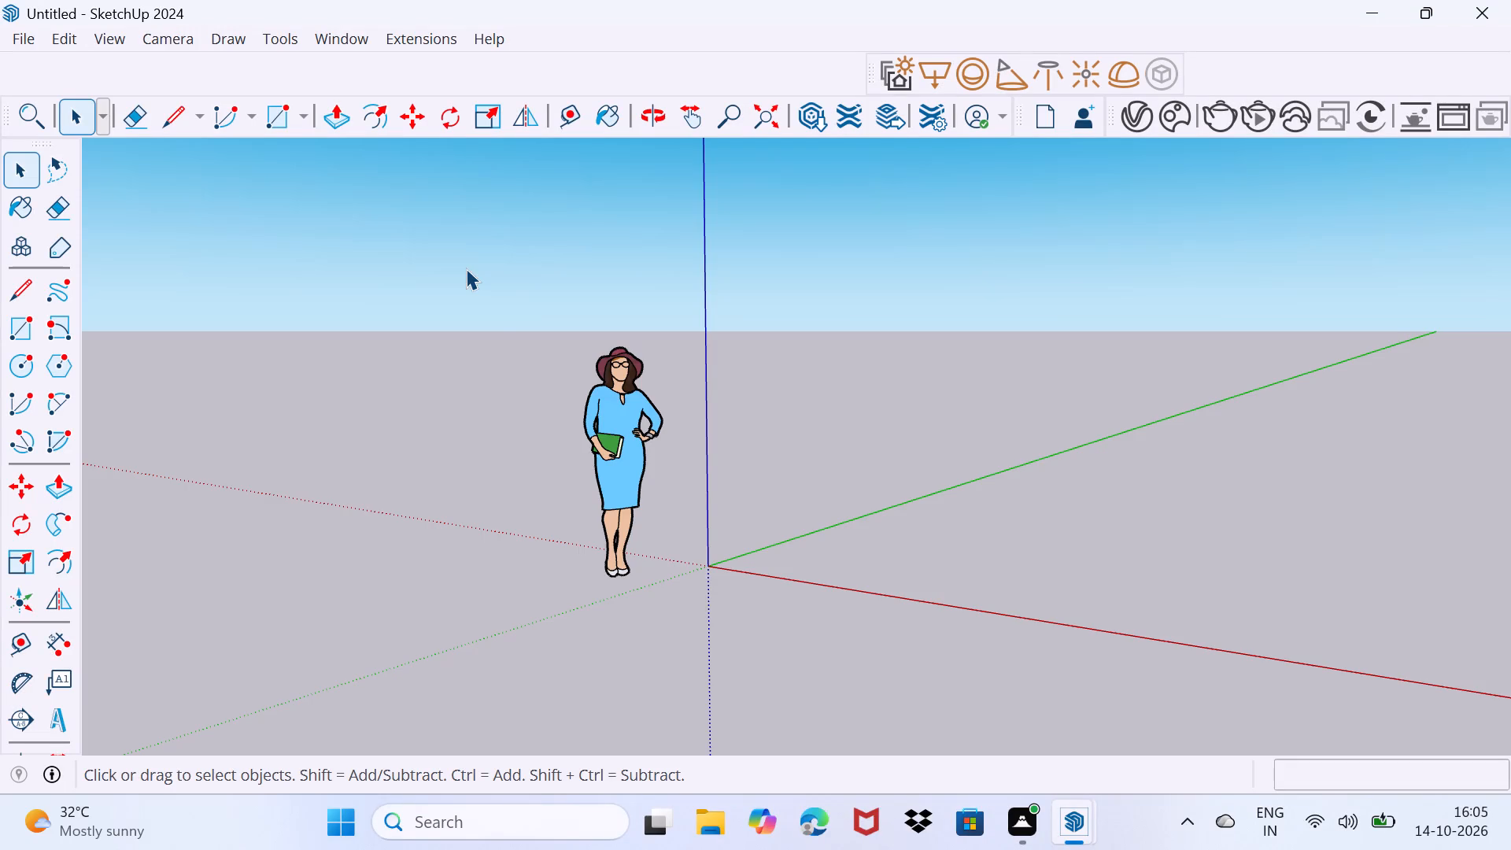
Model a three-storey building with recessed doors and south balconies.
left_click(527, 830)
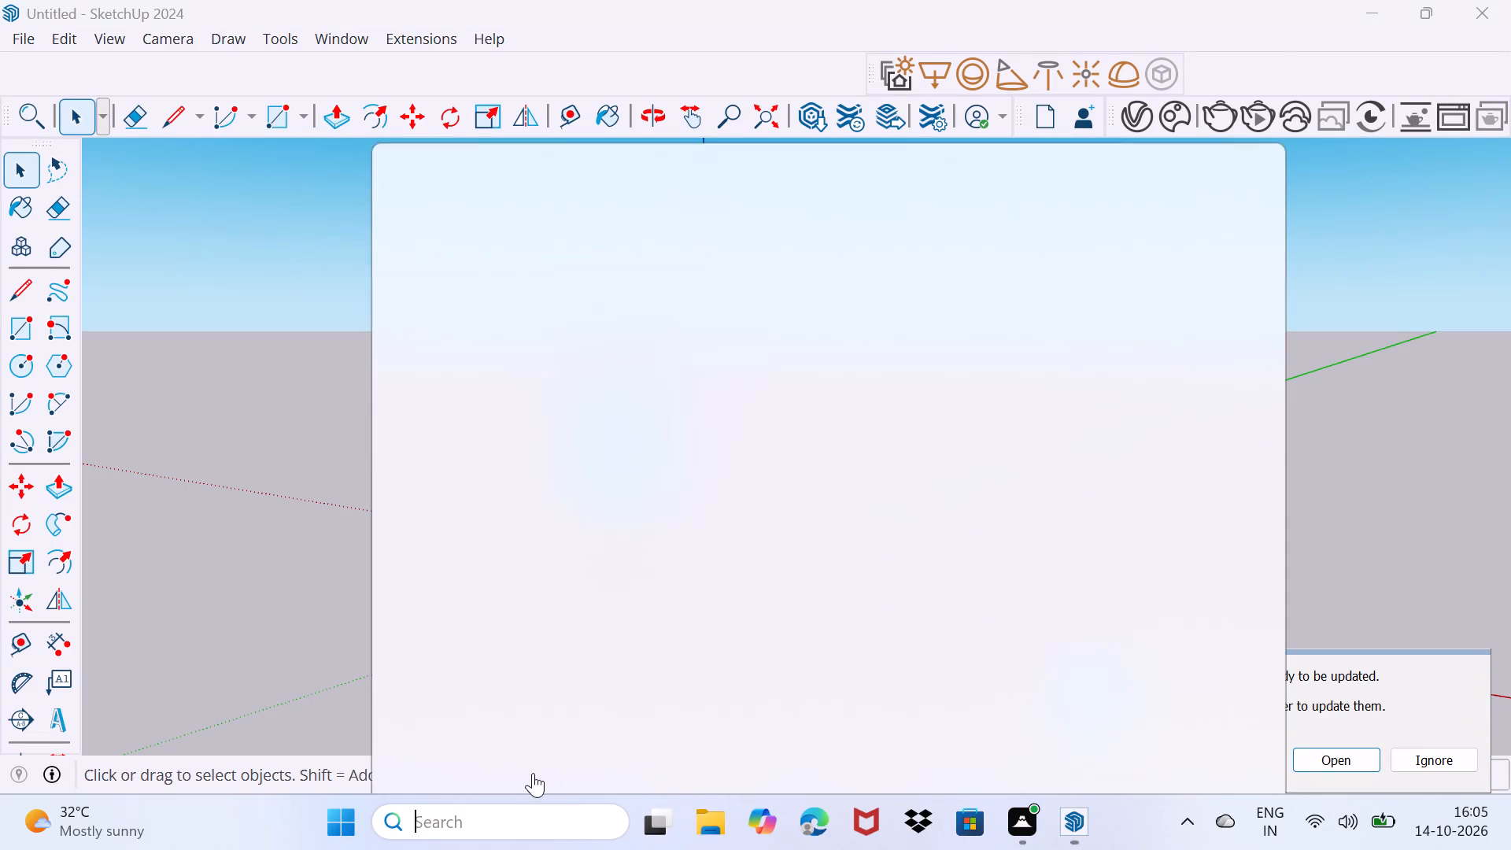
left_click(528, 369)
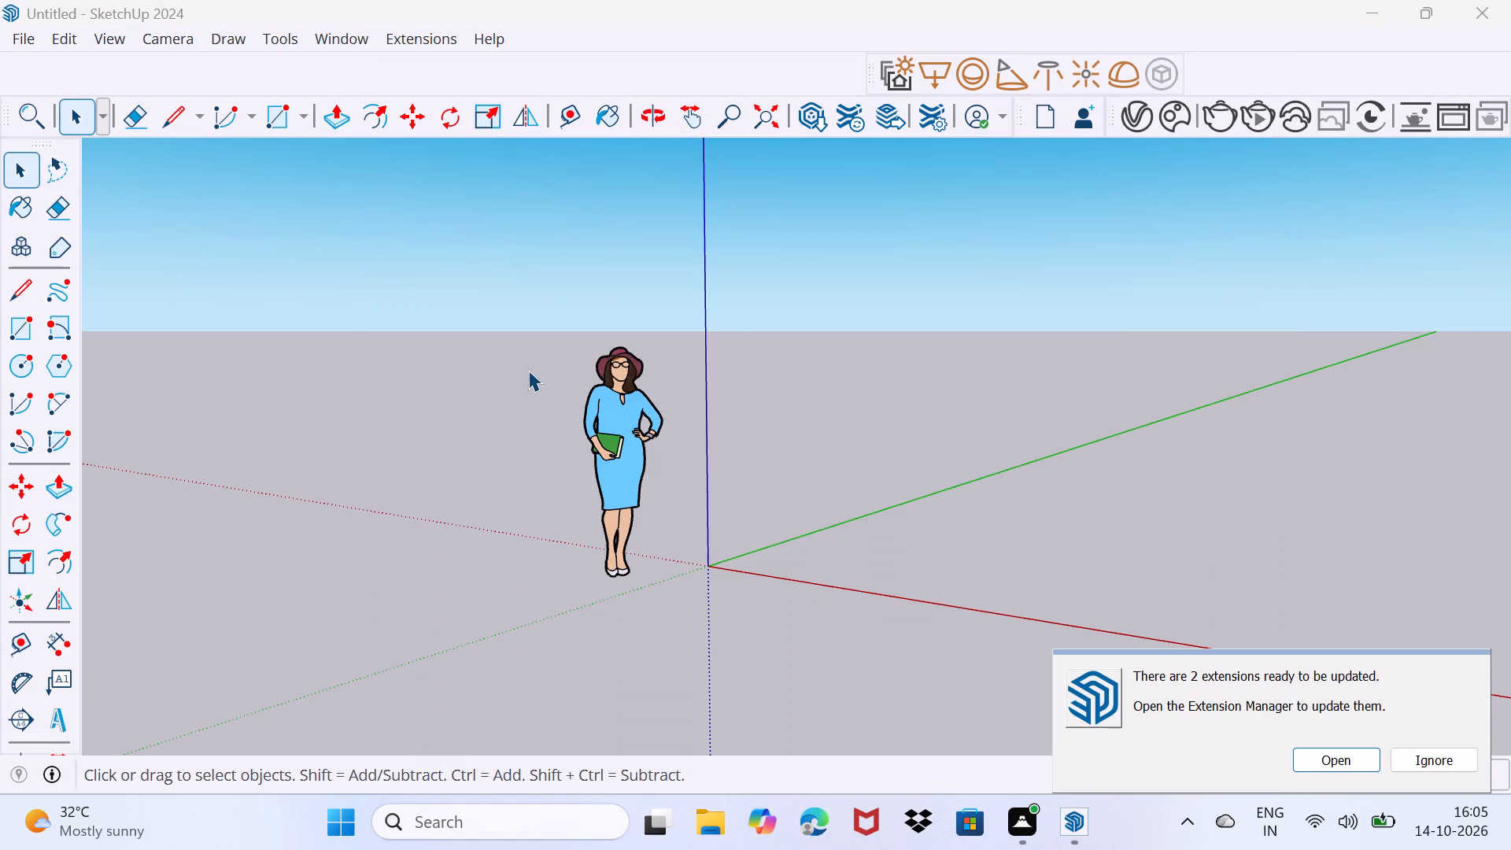
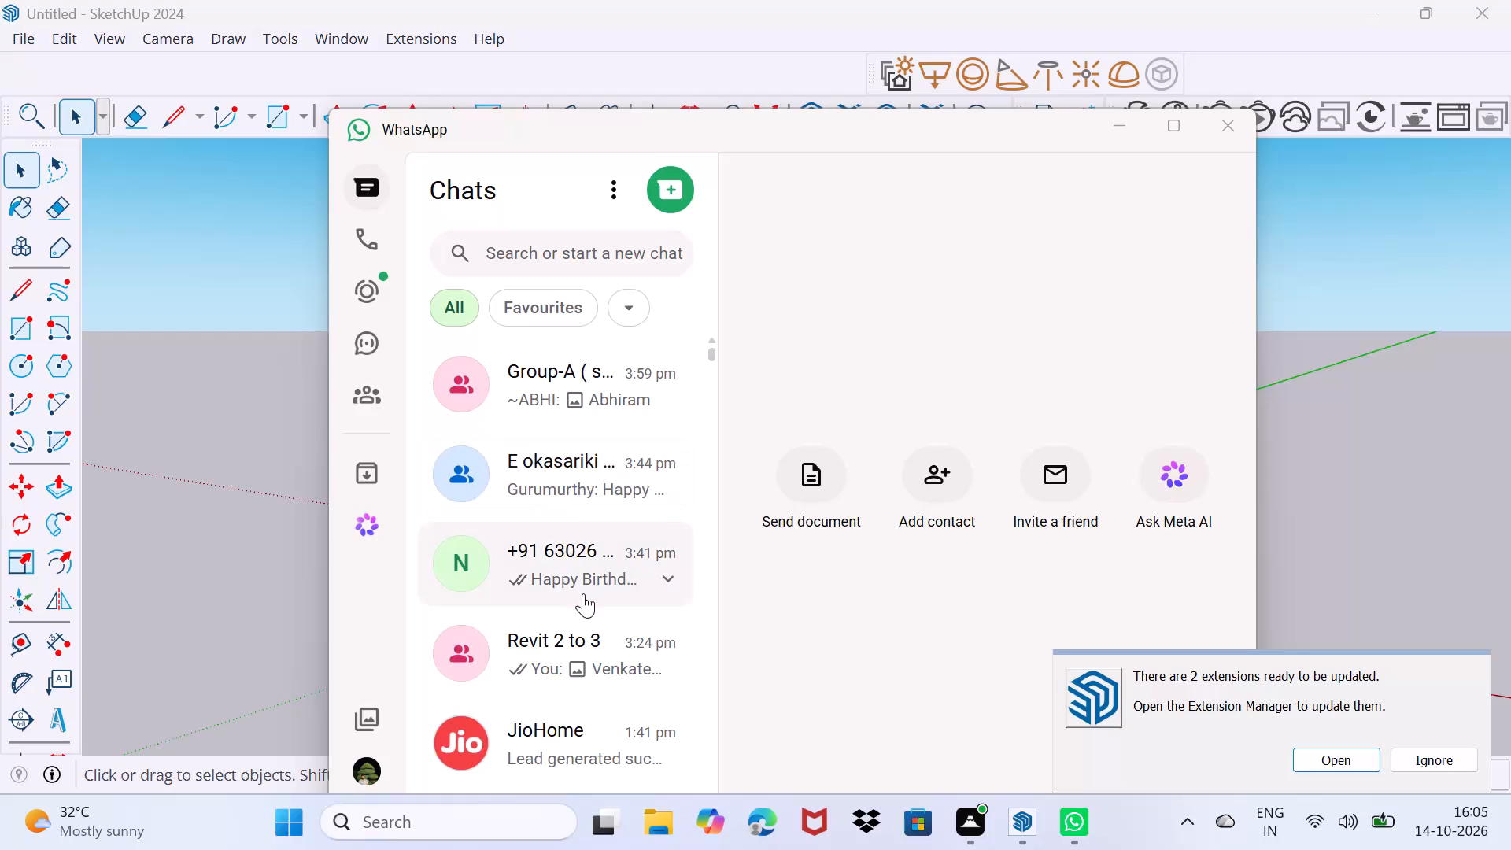
Look further down the WhatsApp chat list through the older conversations.
scroll(583, 593, "down", 3)
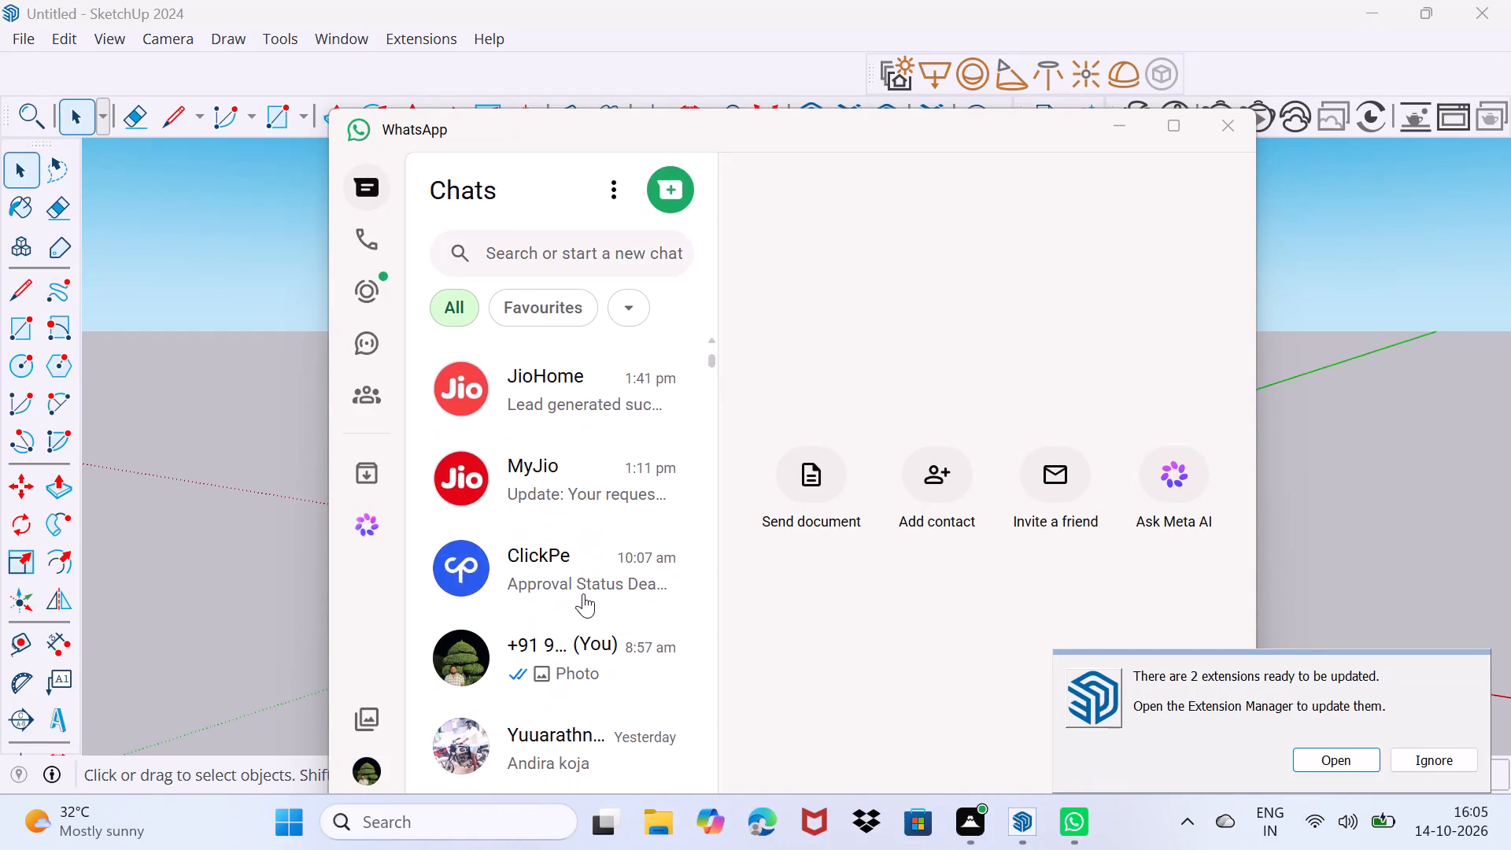
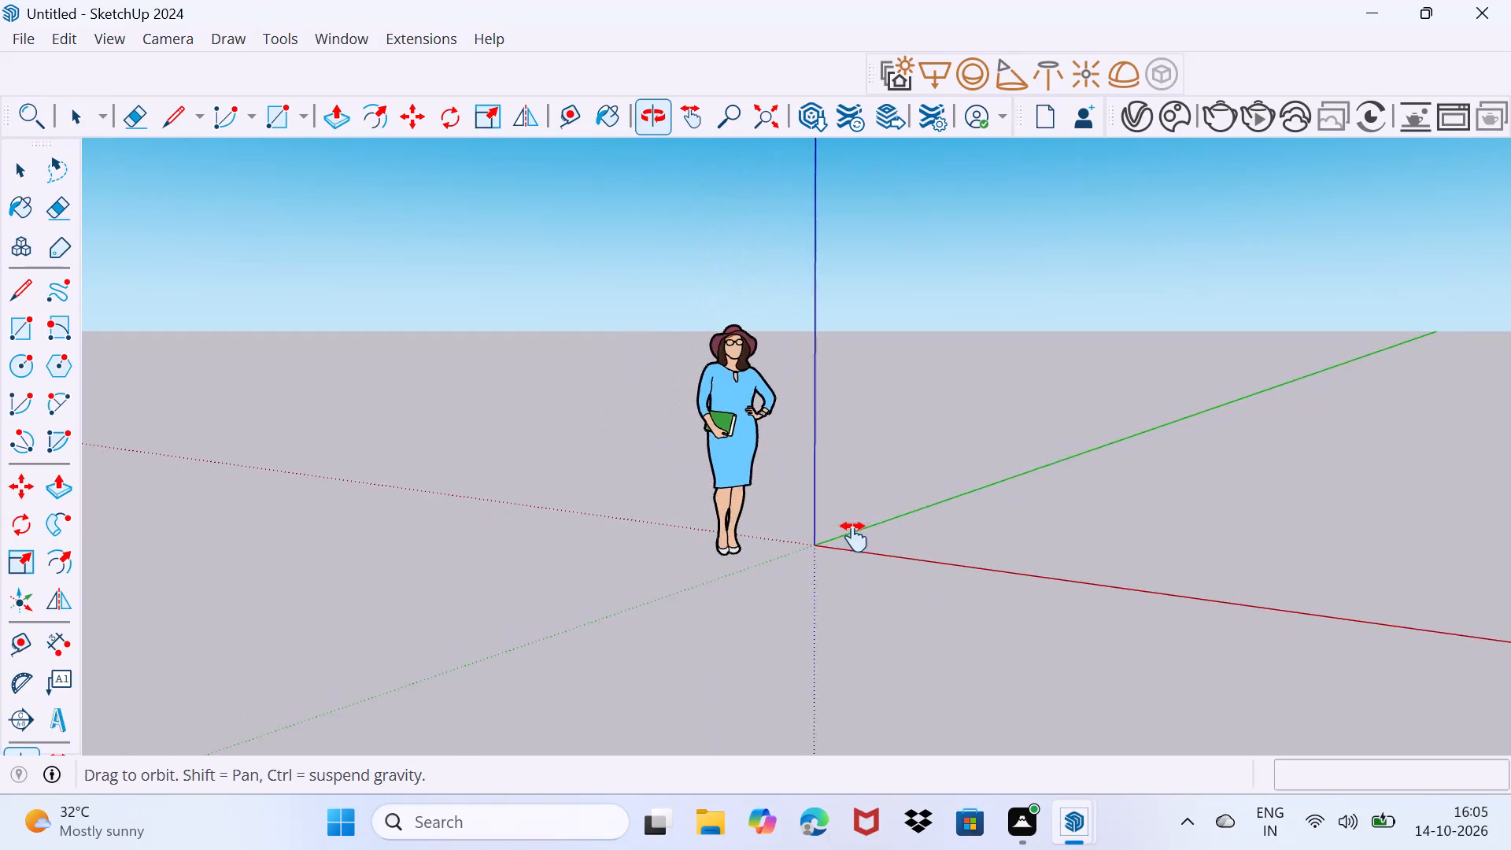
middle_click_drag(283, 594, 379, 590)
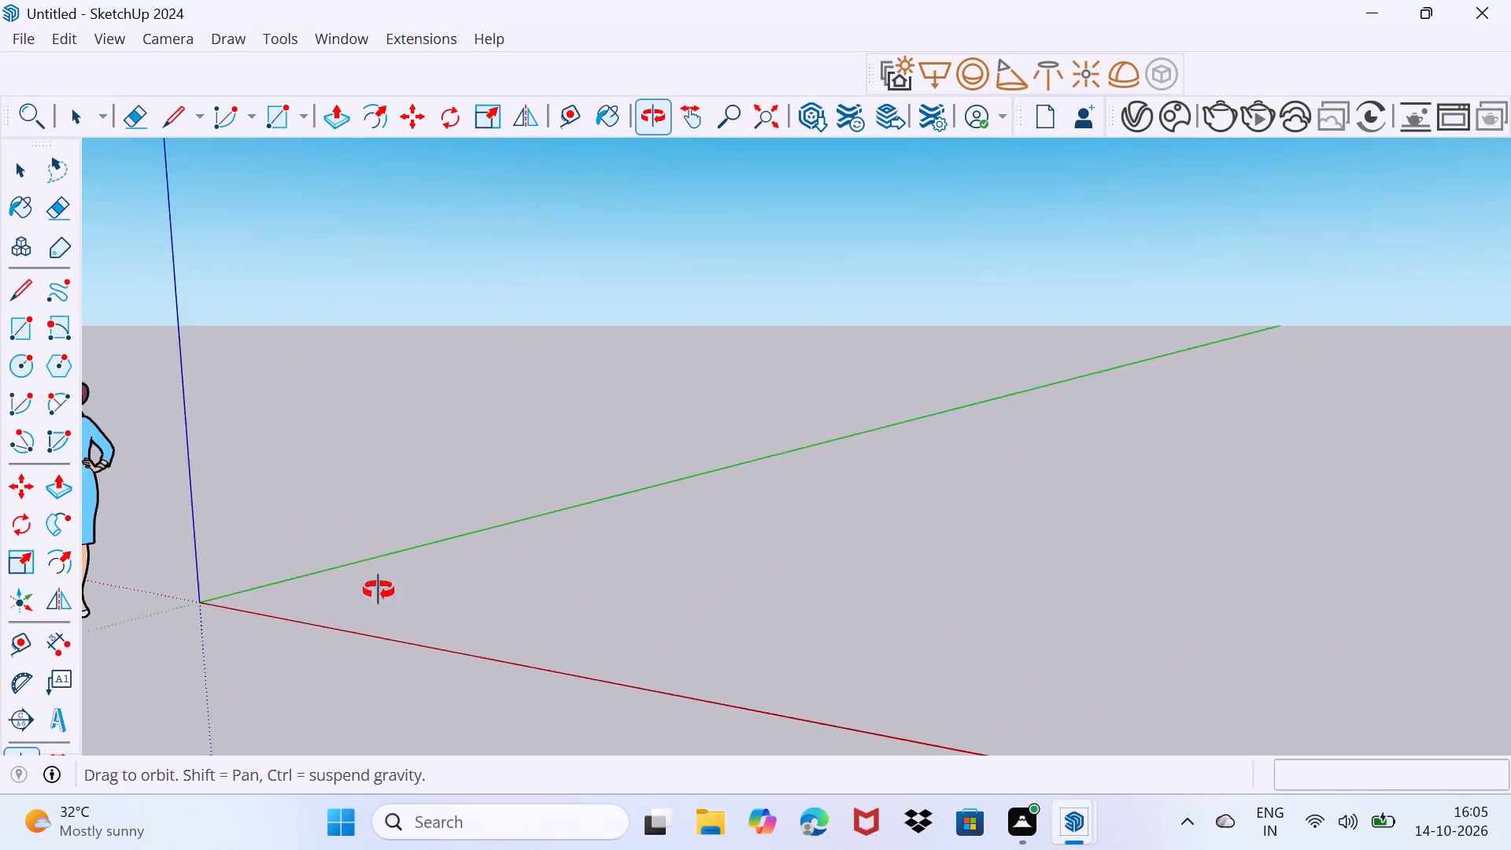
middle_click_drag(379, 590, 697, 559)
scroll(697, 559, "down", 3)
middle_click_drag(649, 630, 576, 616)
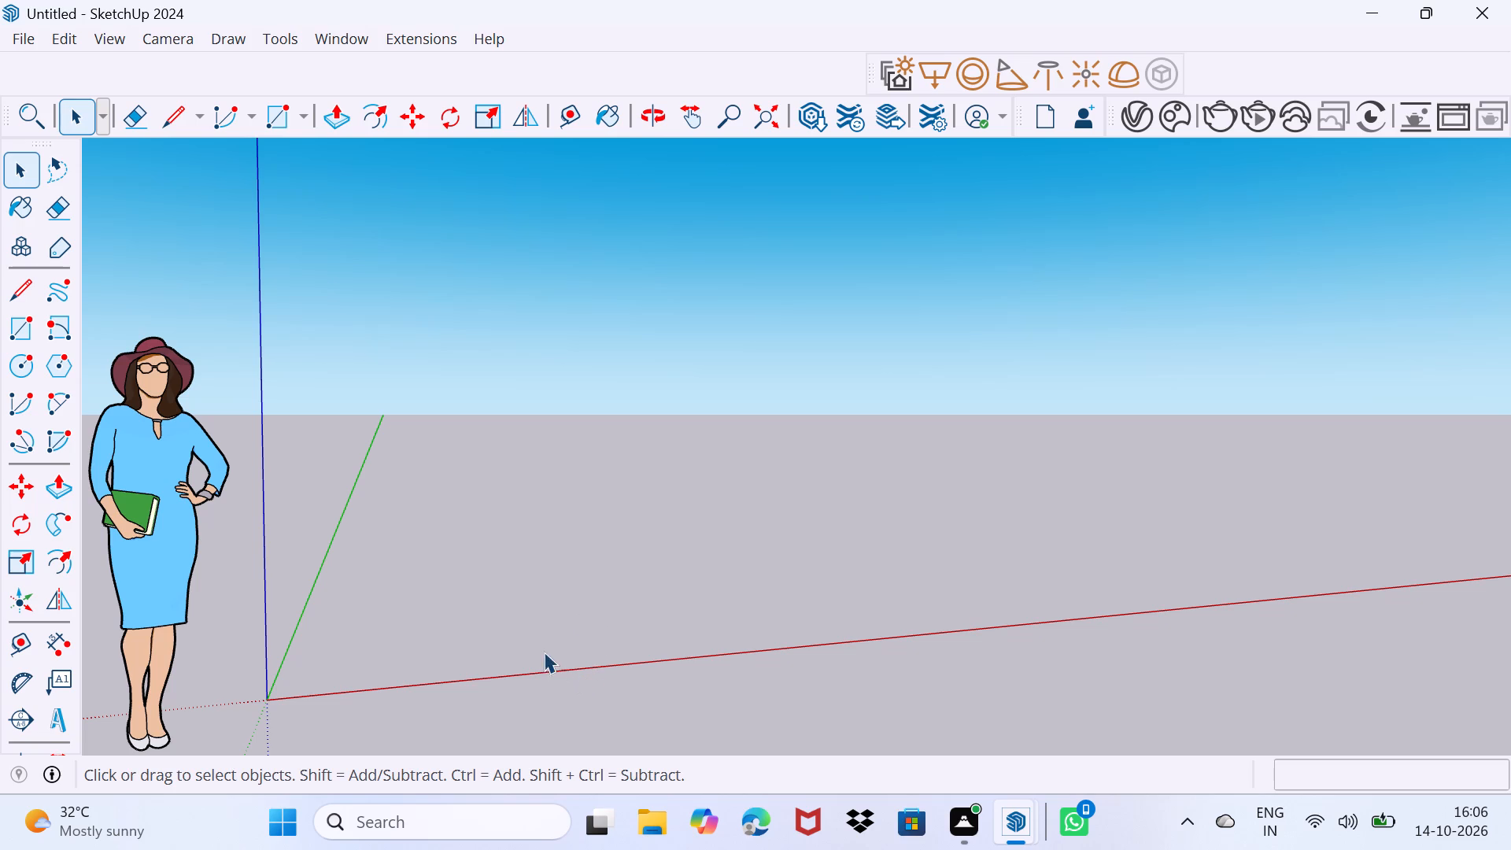
Draw a 40' by 50' rectangle flat on the ground beside the red axis, near the scale figure.
middle_click_drag(546, 620, 476, 535)
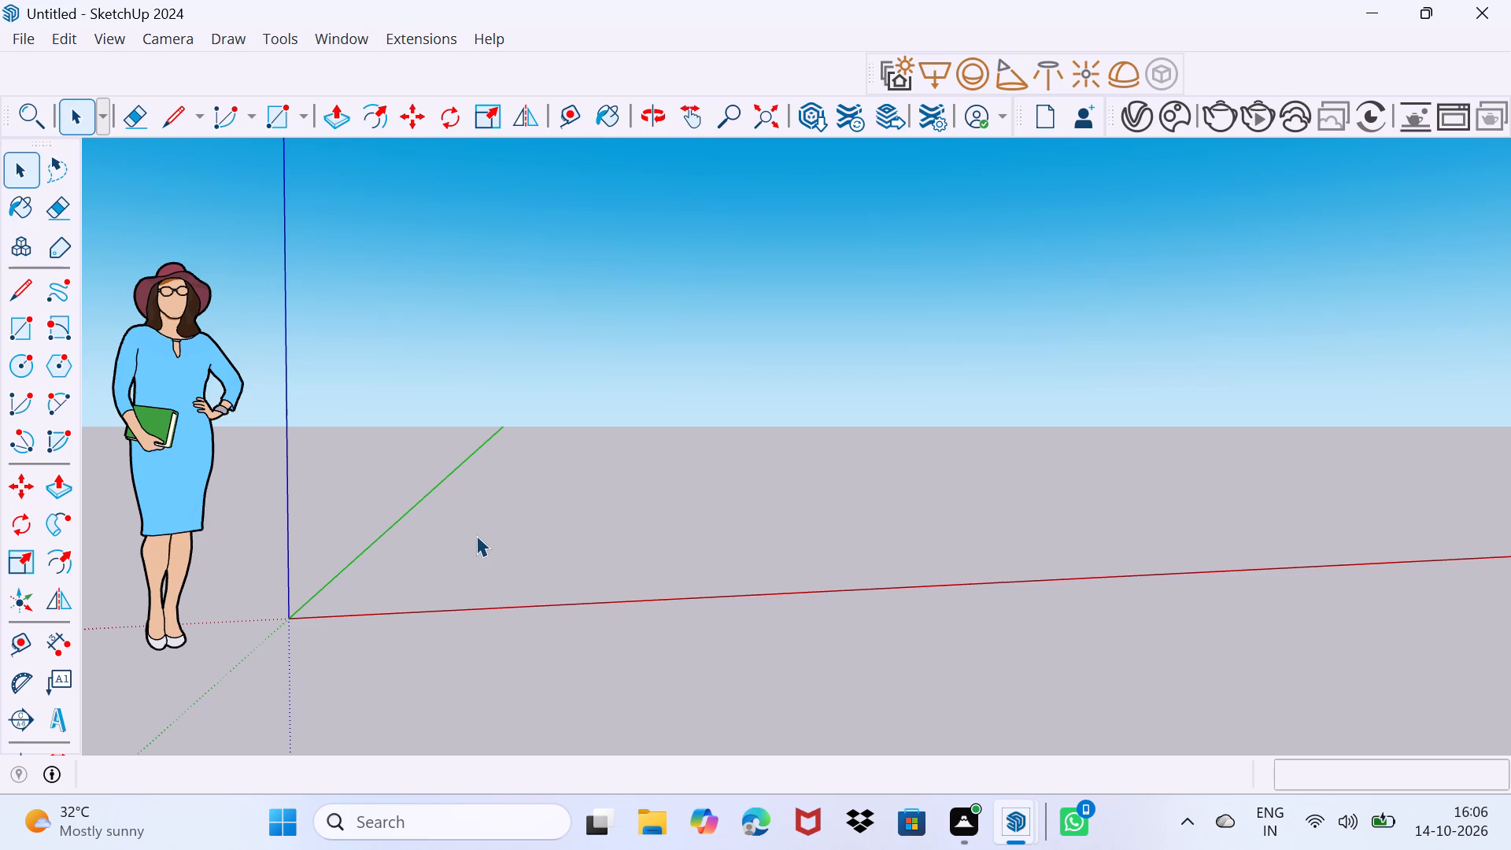
scroll(519, 554, "up", 1)
middle_click_drag(519, 552, 517, 560)
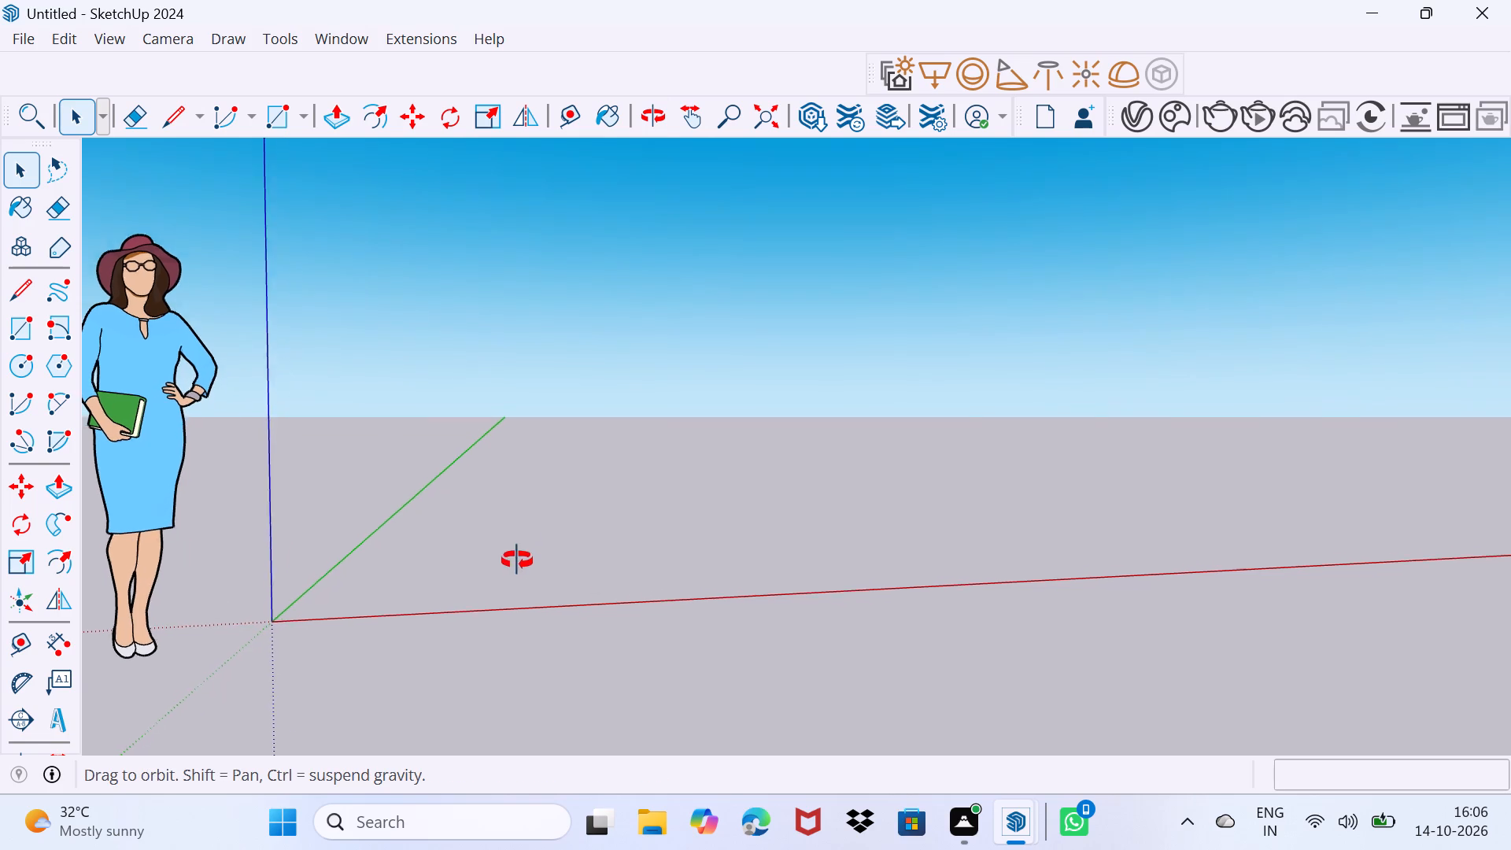
middle_click_drag(517, 560, 501, 597)
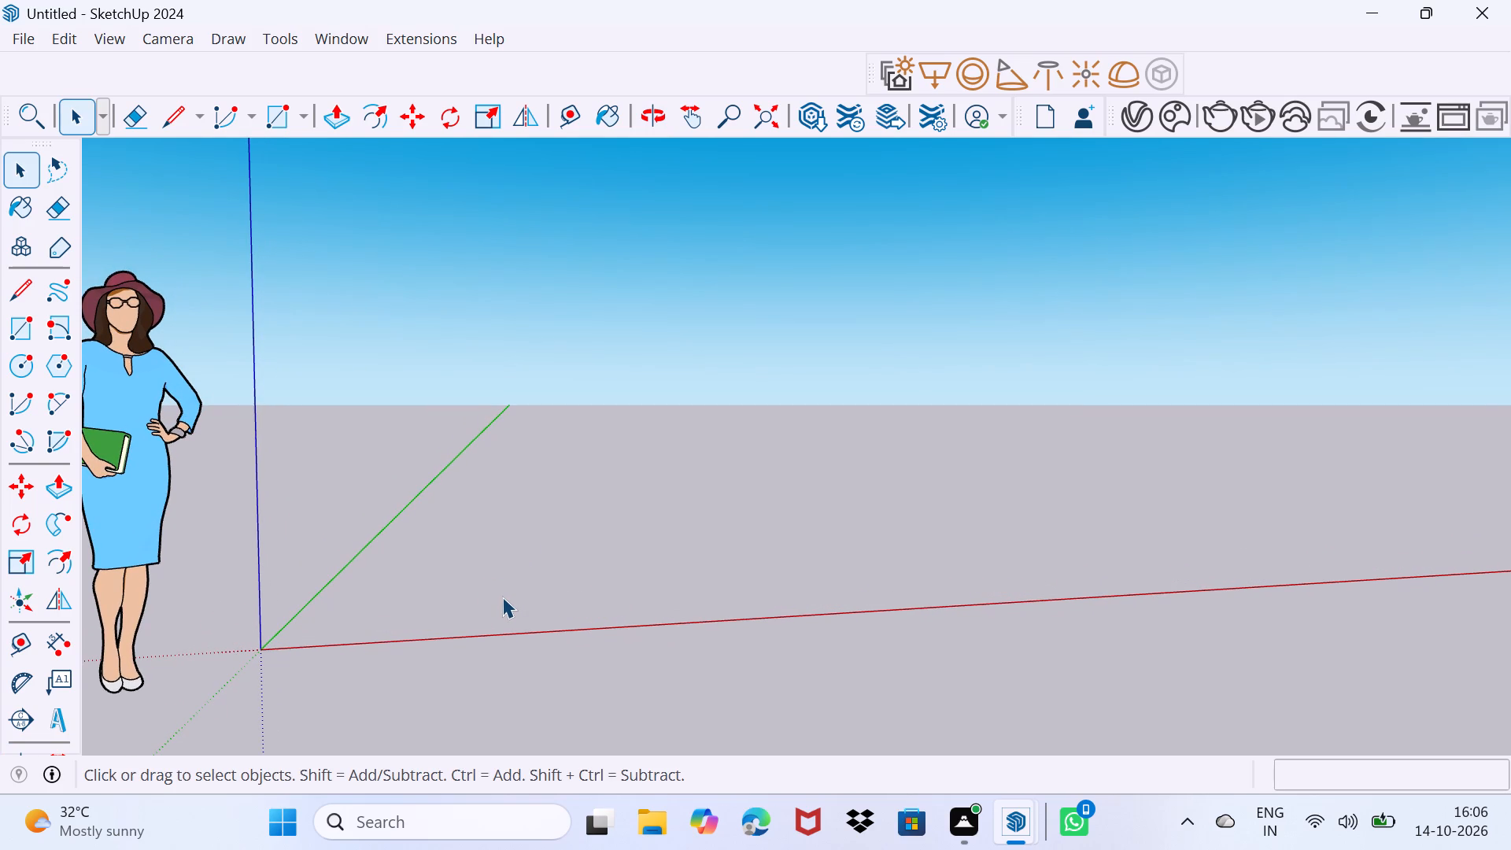
key("r")
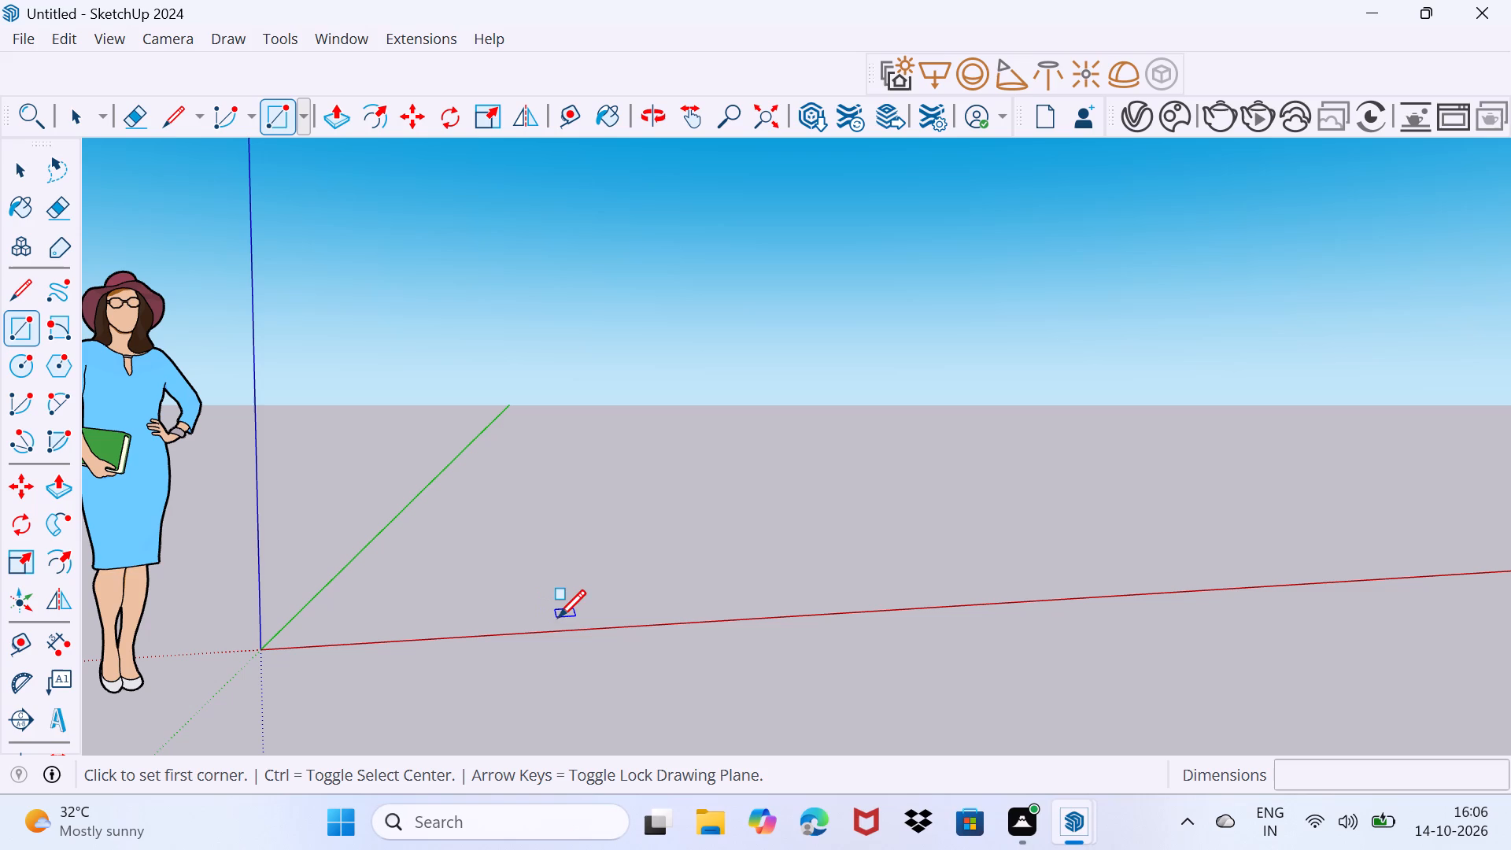
left_click(627, 621)
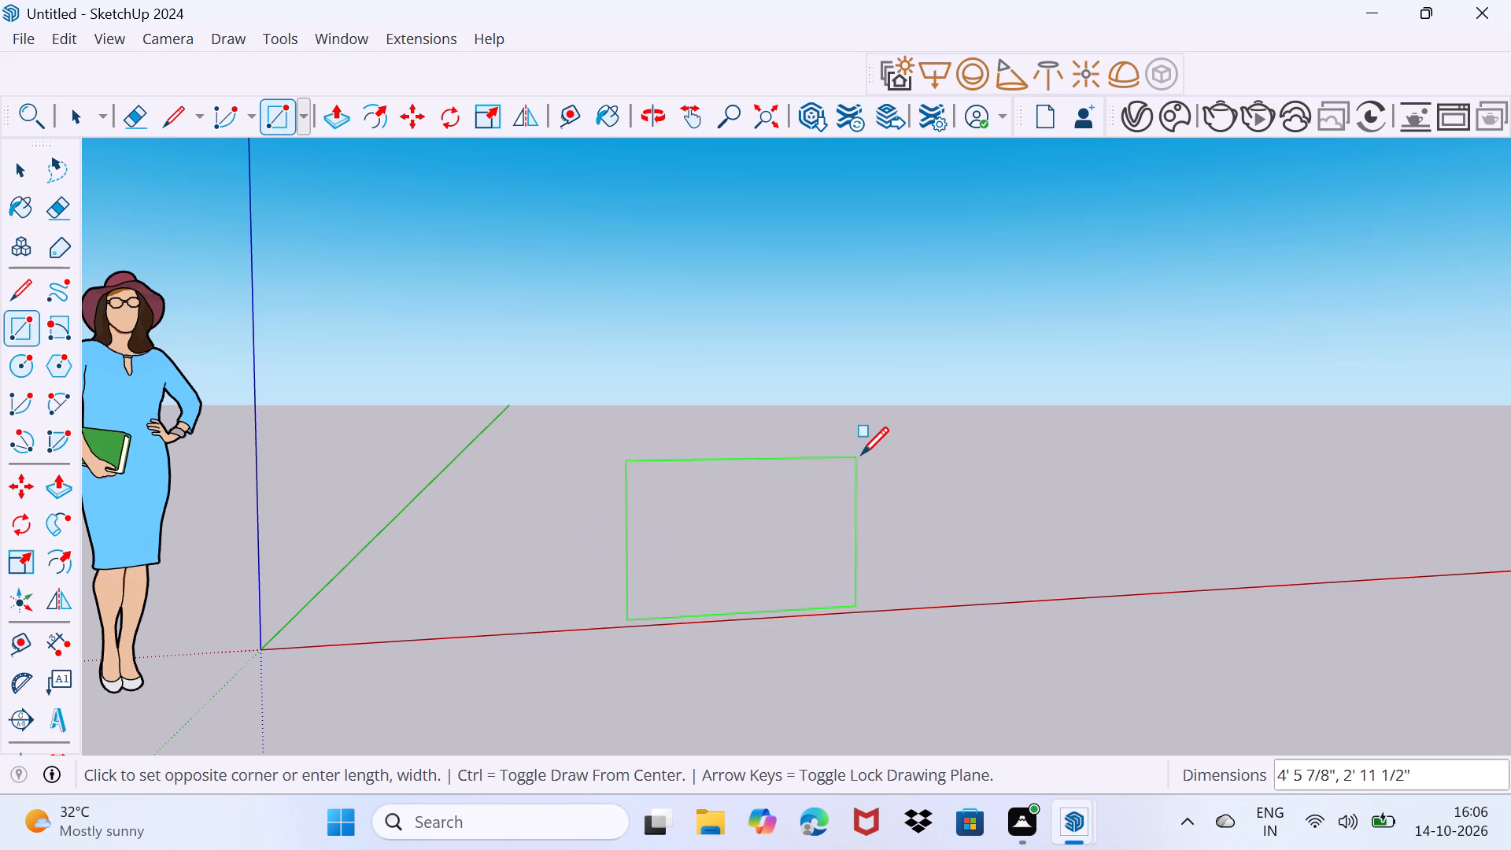
middle_click_drag(866, 486, 843, 584)
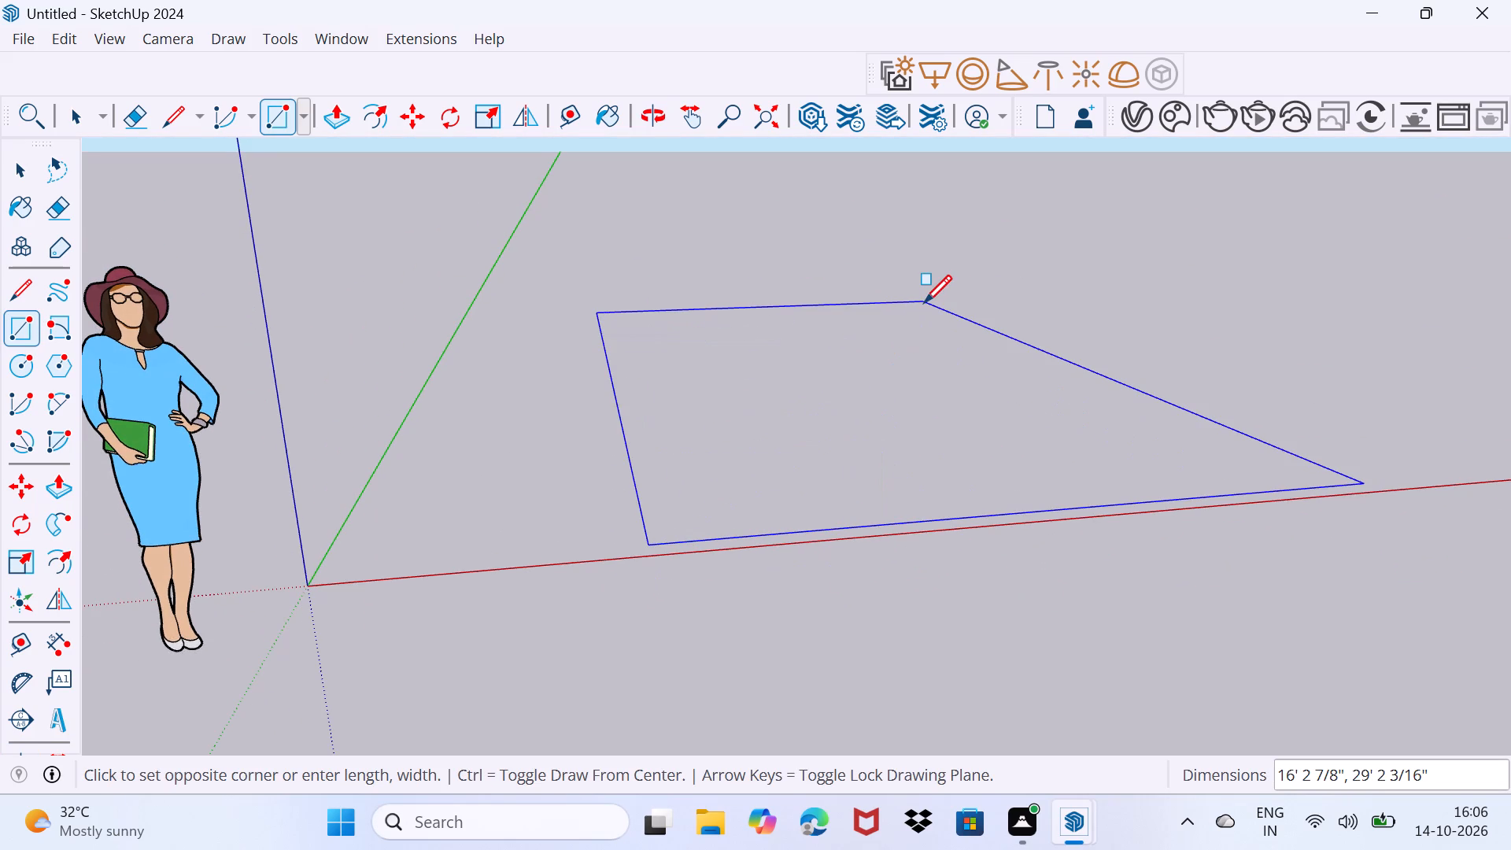
type("40'")
key("comma")
type("50'")
key("Return")
scroll(924, 303, "down", 4)
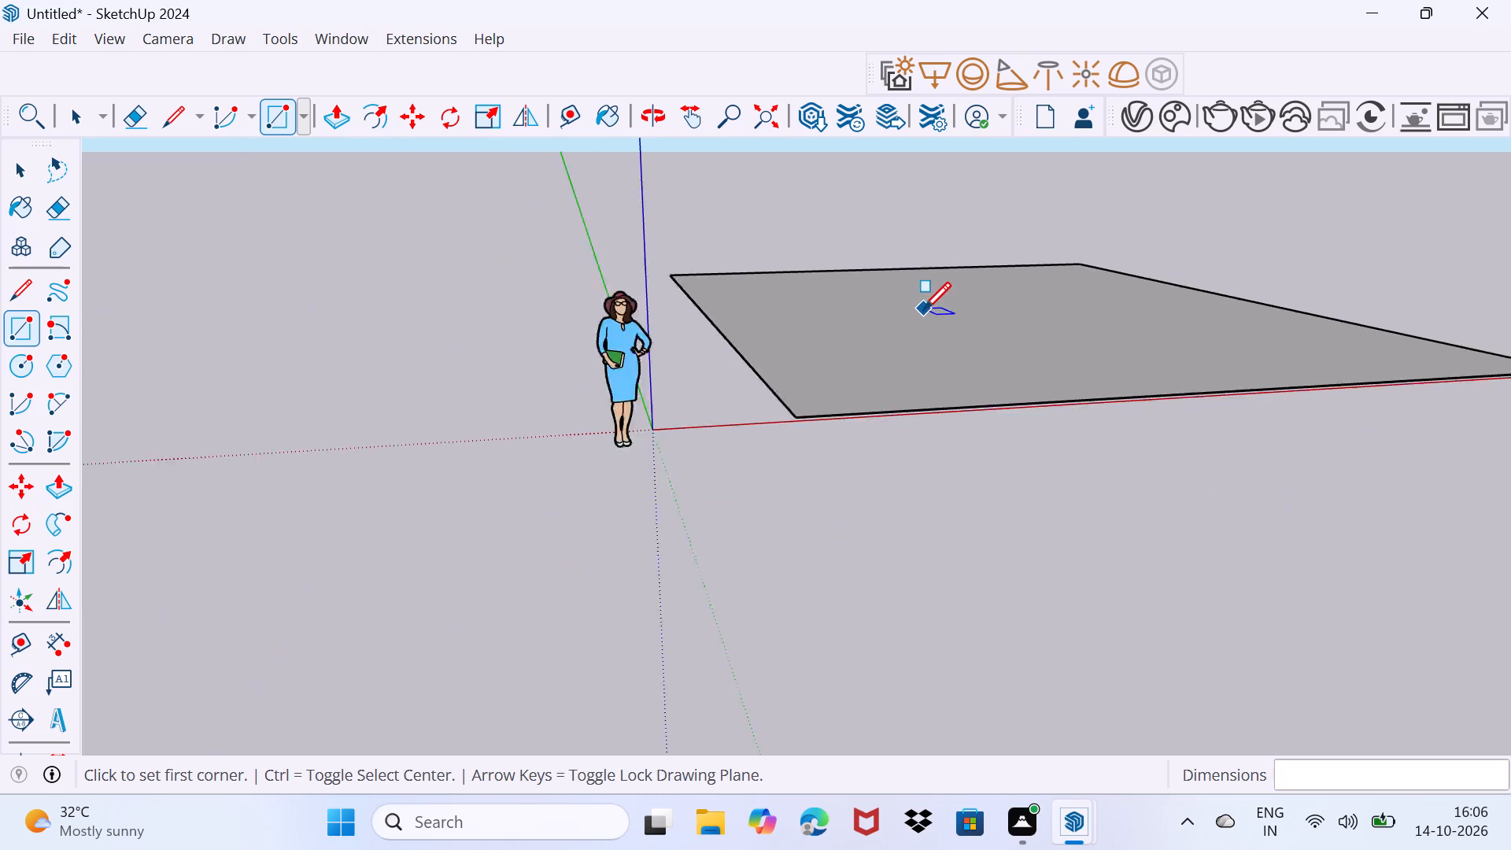
scroll(923, 309, "down", 1)
key("space")
Push/Pull the ground rectangle up 10' to form the first storey block.
scroll(923, 309, "down", 4)
middle_click_drag(976, 359, 789, 368)
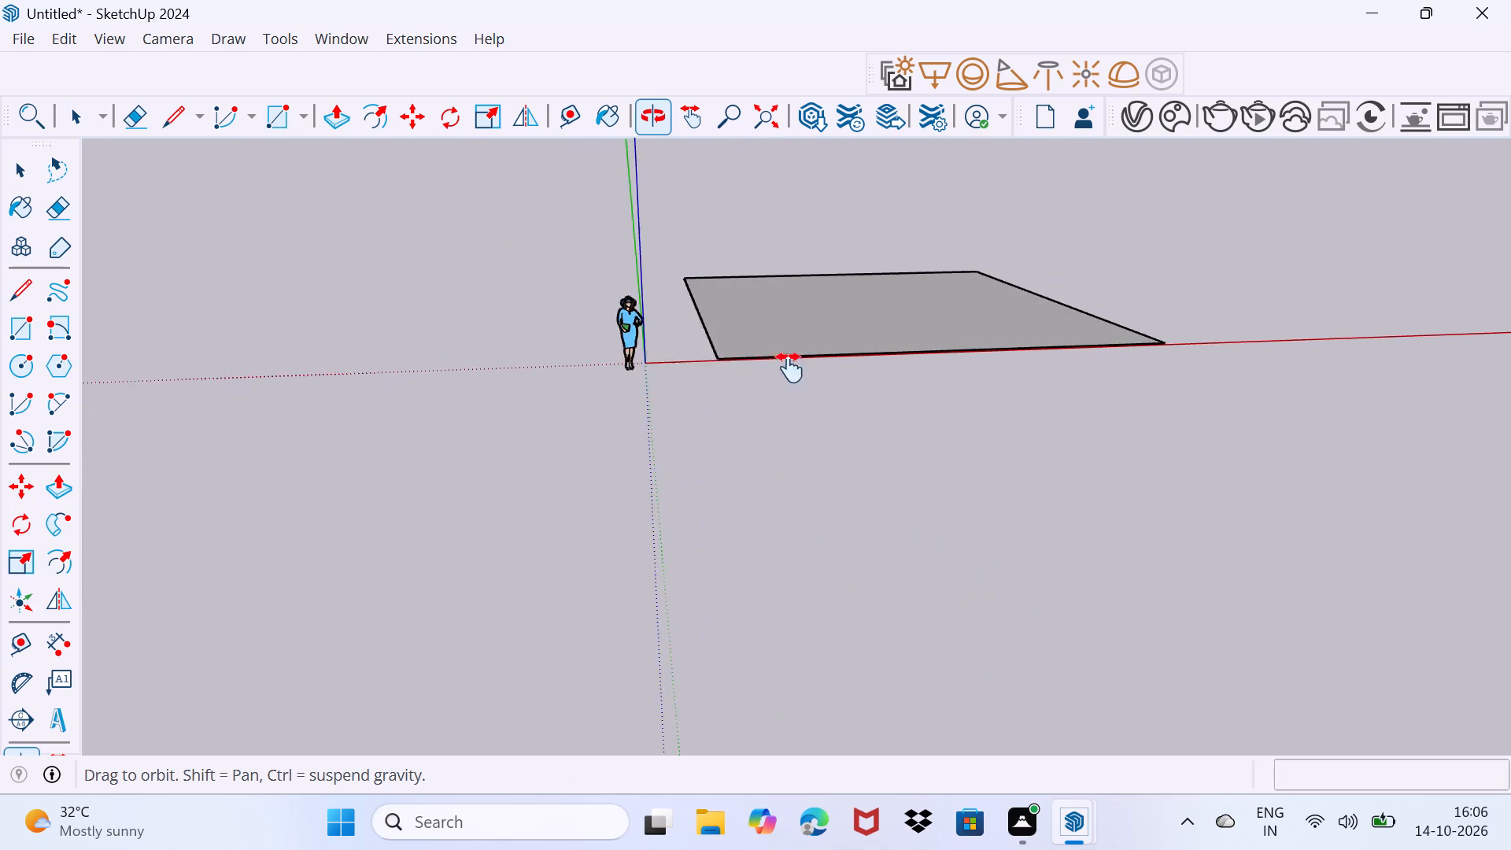
middle_click_drag(789, 368, 579, 552)
scroll(579, 553, "down", 1, "shift")
scroll(614, 481, "up", 3)
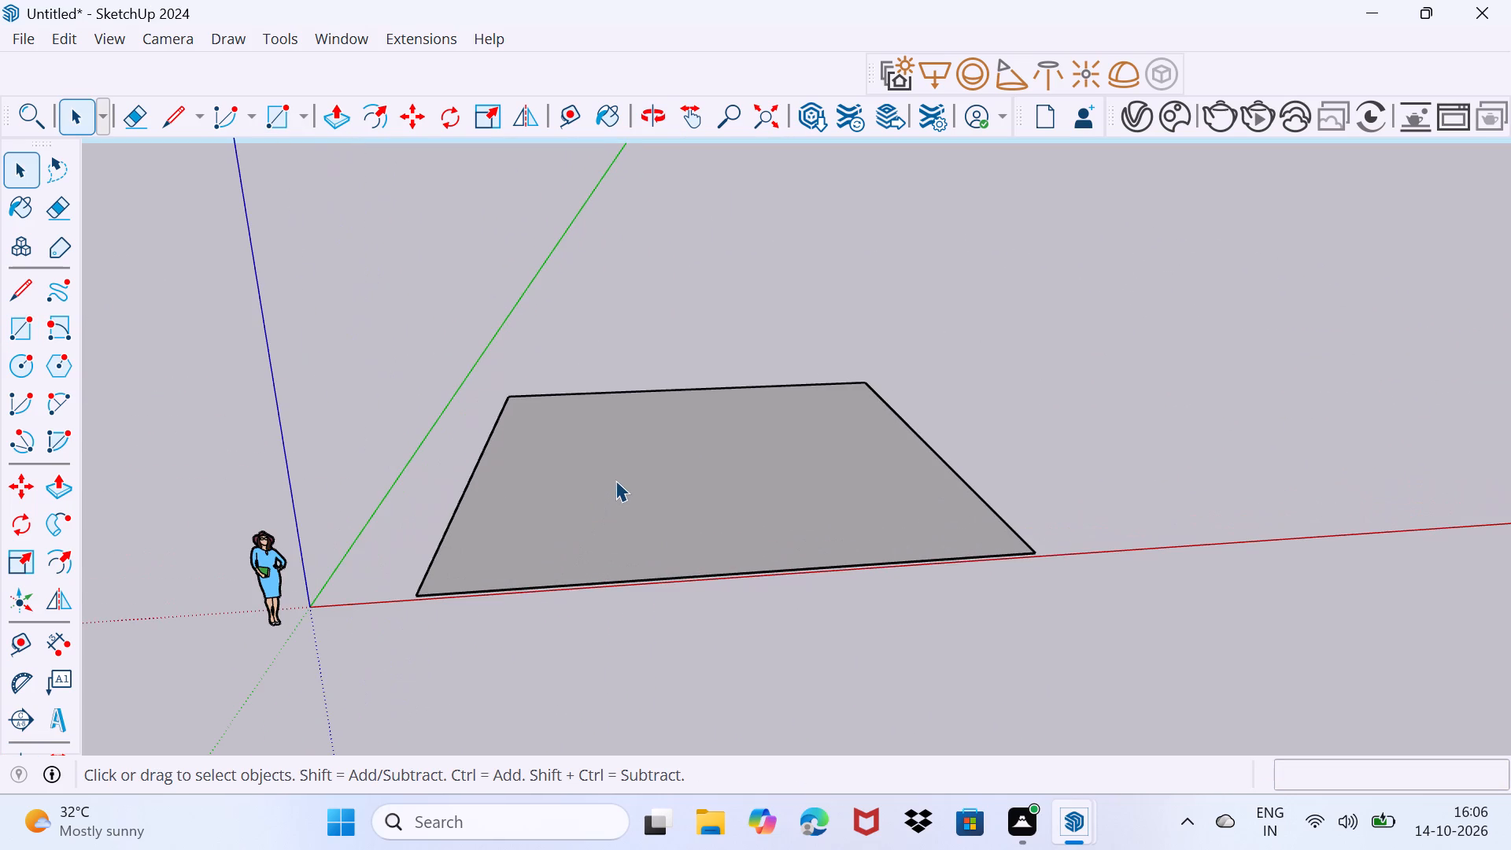
left_click(623, 482)
key("p")
left_click(624, 482)
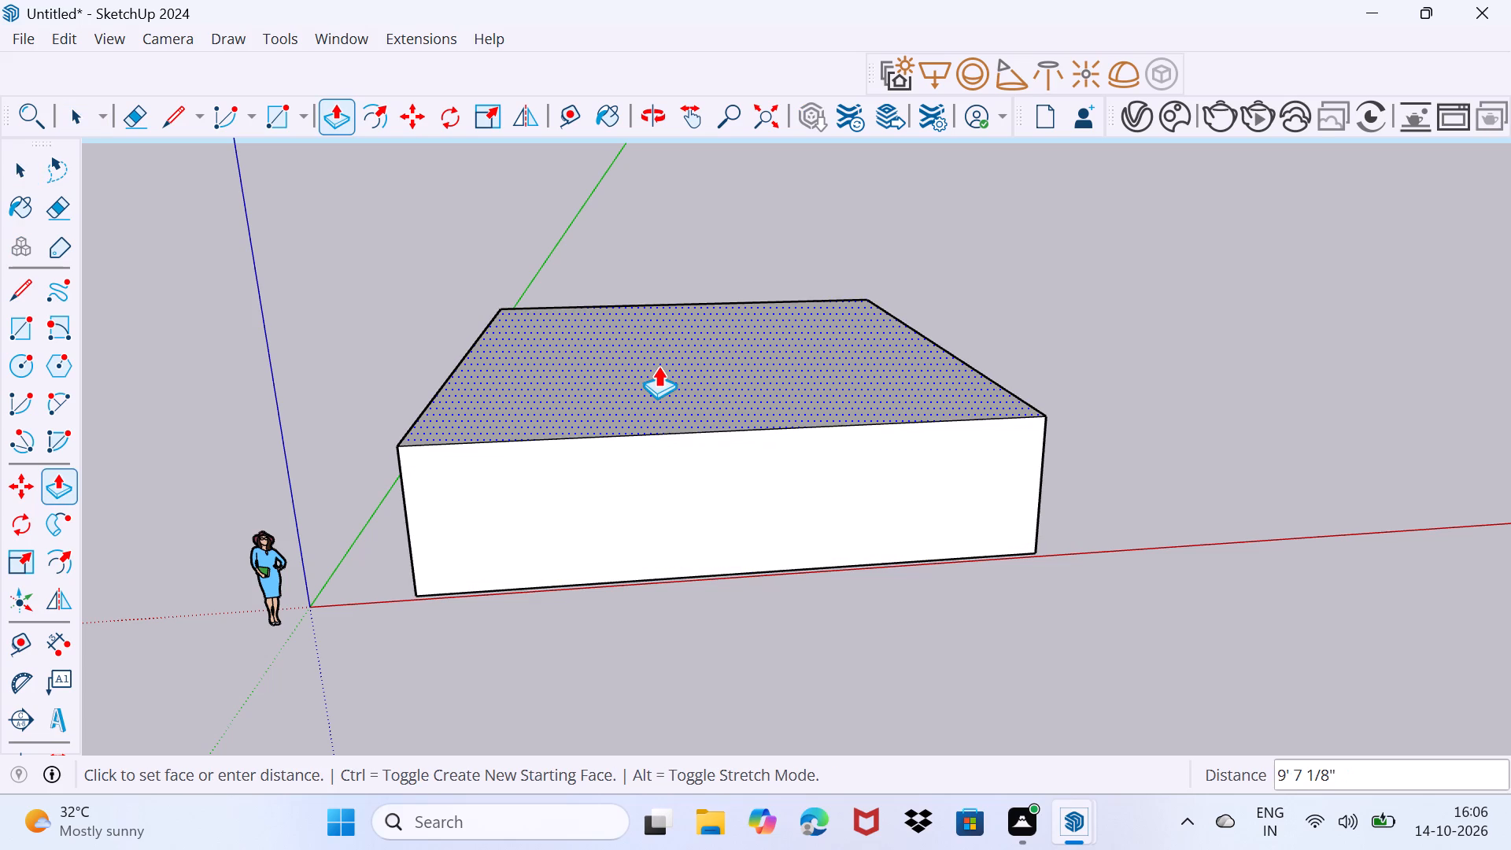
type("10'")
key("Return")
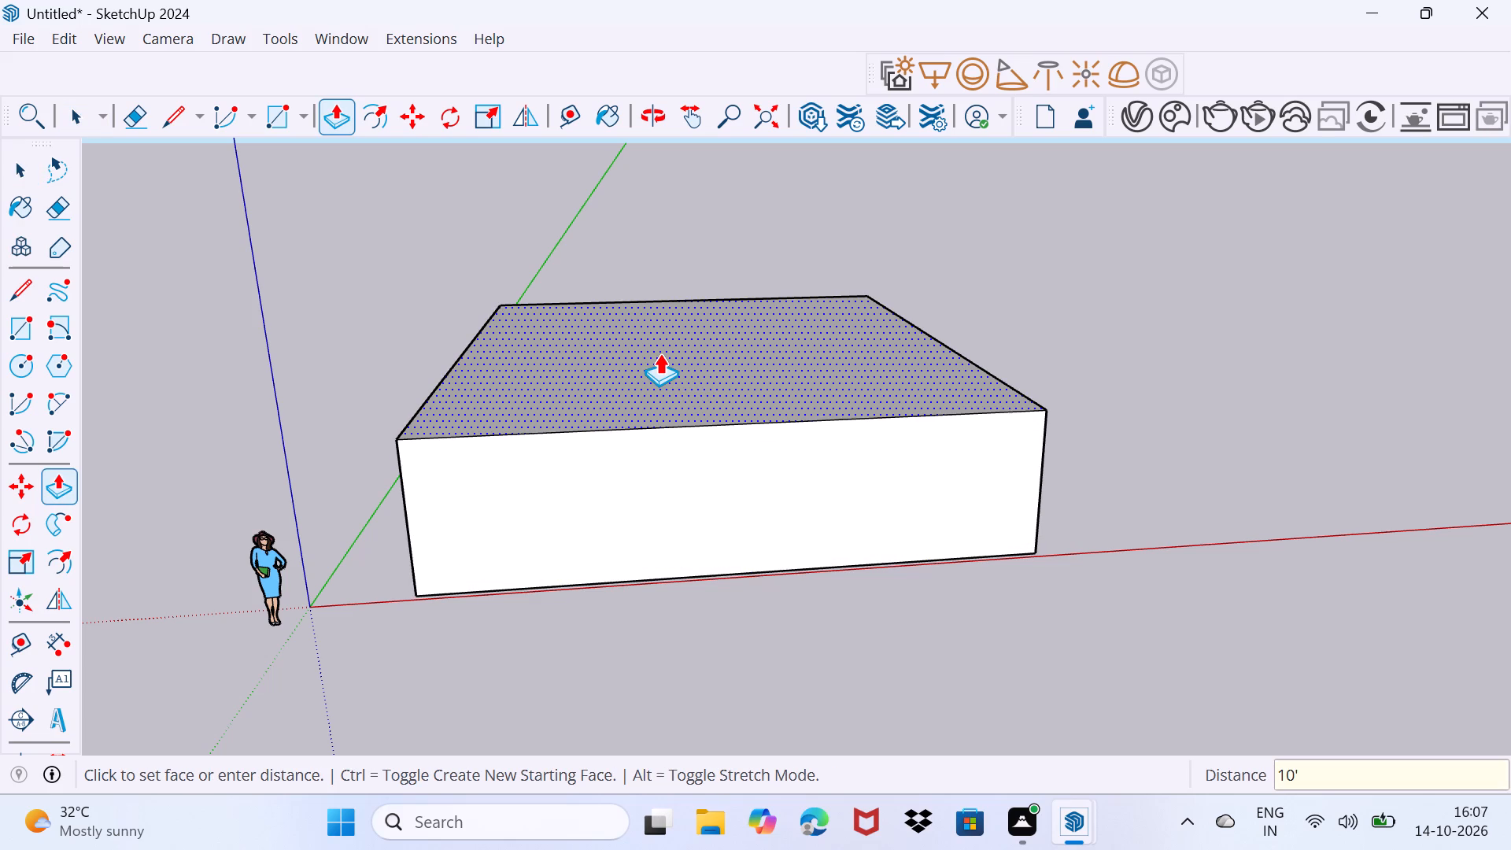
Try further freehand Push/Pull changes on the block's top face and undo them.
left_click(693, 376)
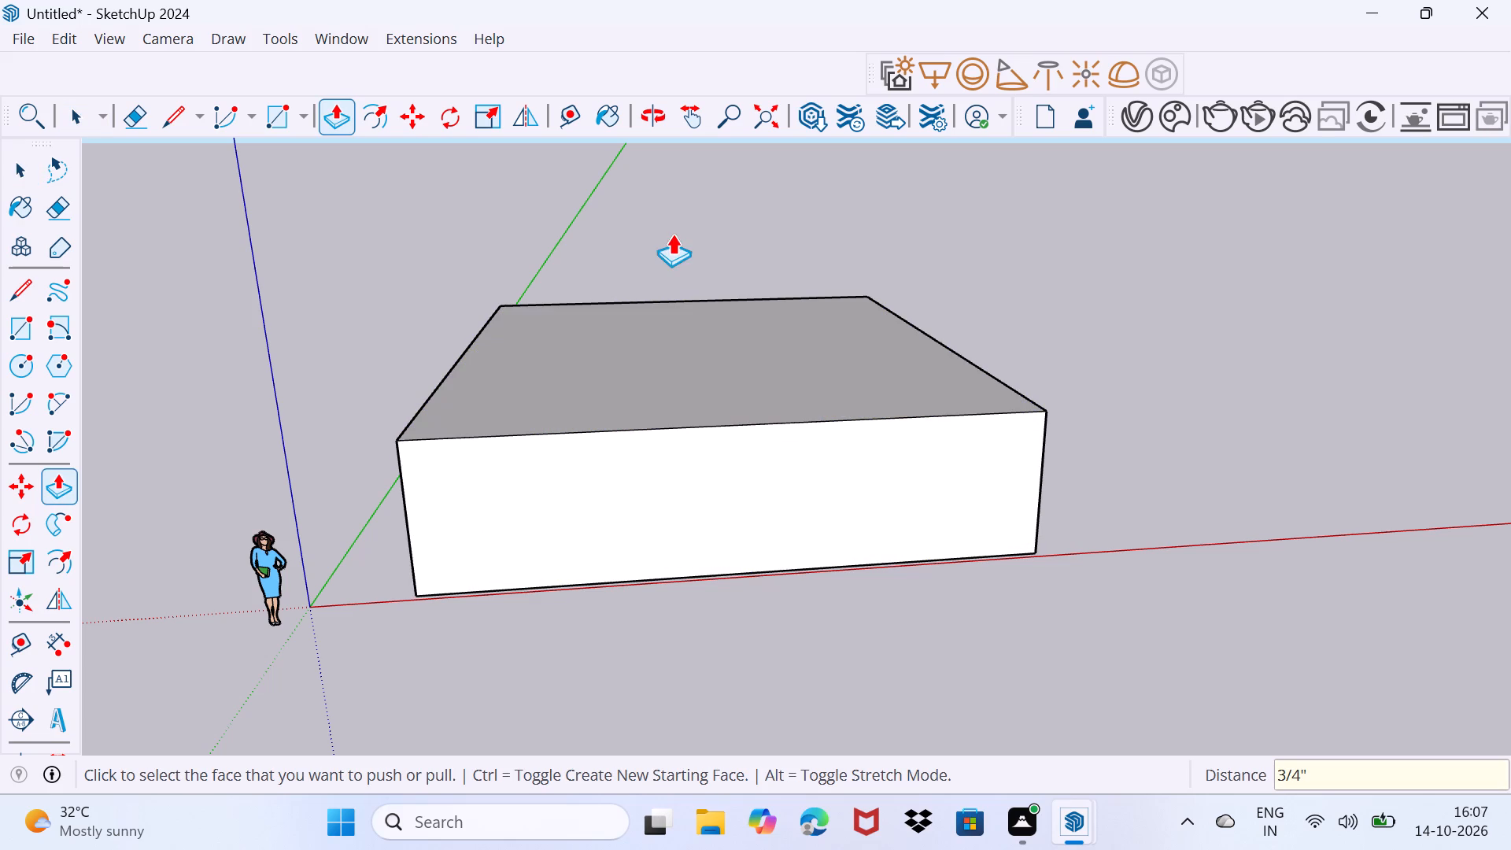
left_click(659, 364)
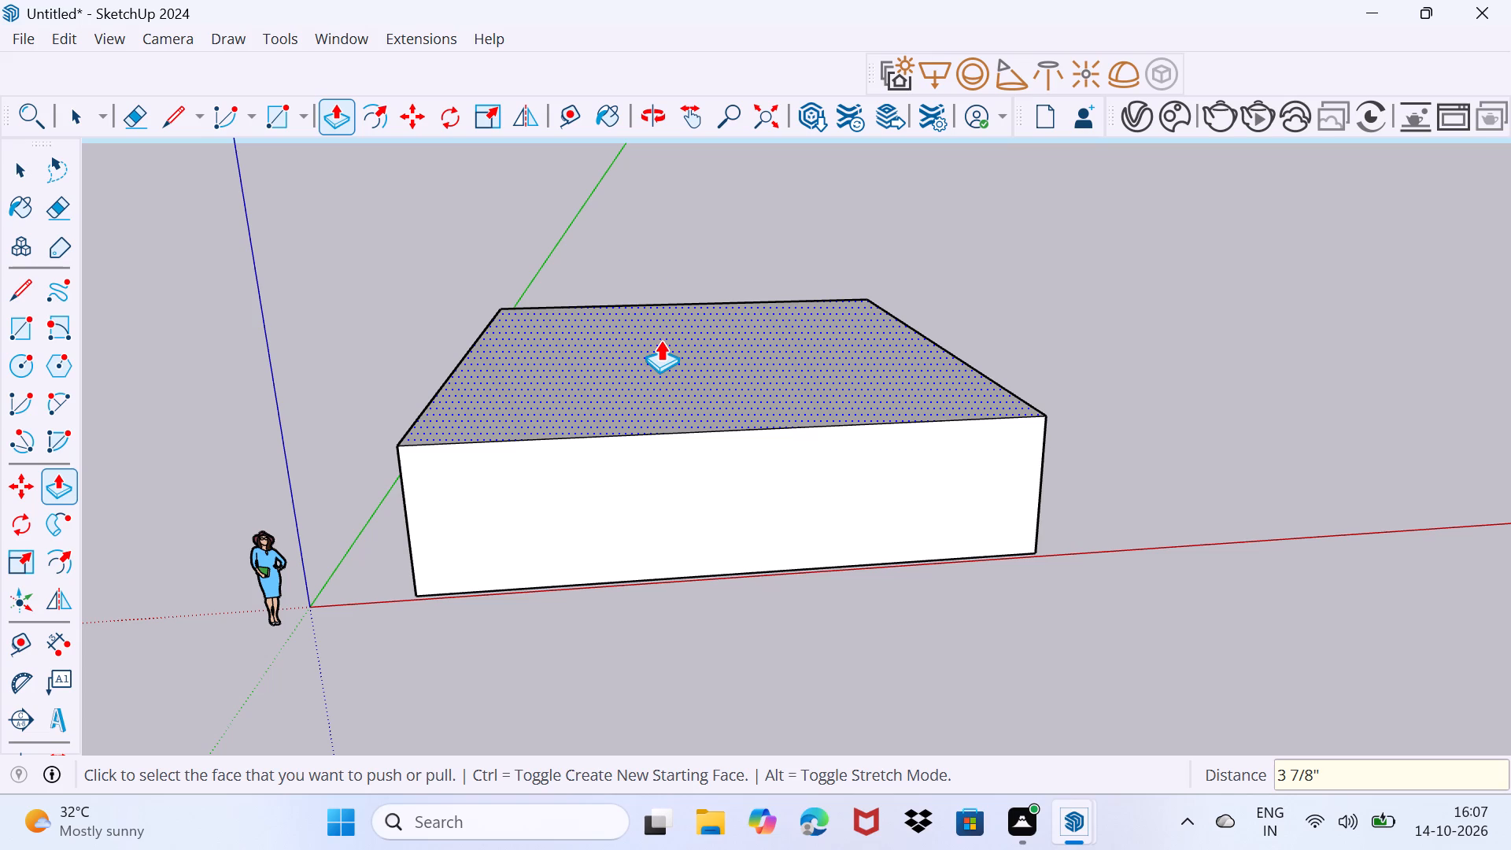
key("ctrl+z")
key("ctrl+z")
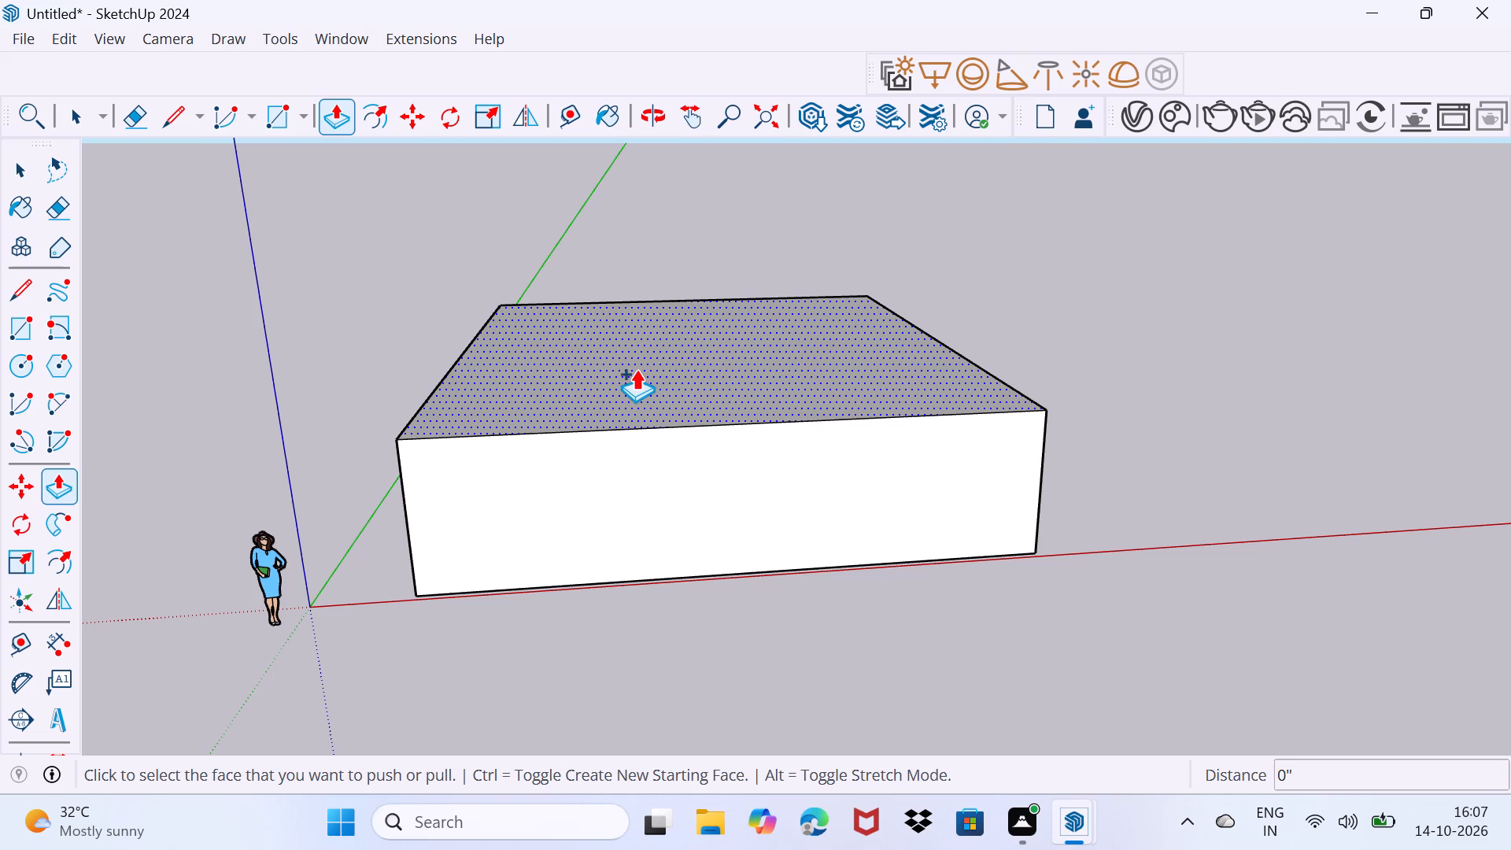
Push/Pull the block's top face up 10' as a new starting face to add a second storey.
left_click(636, 369)
key("1")
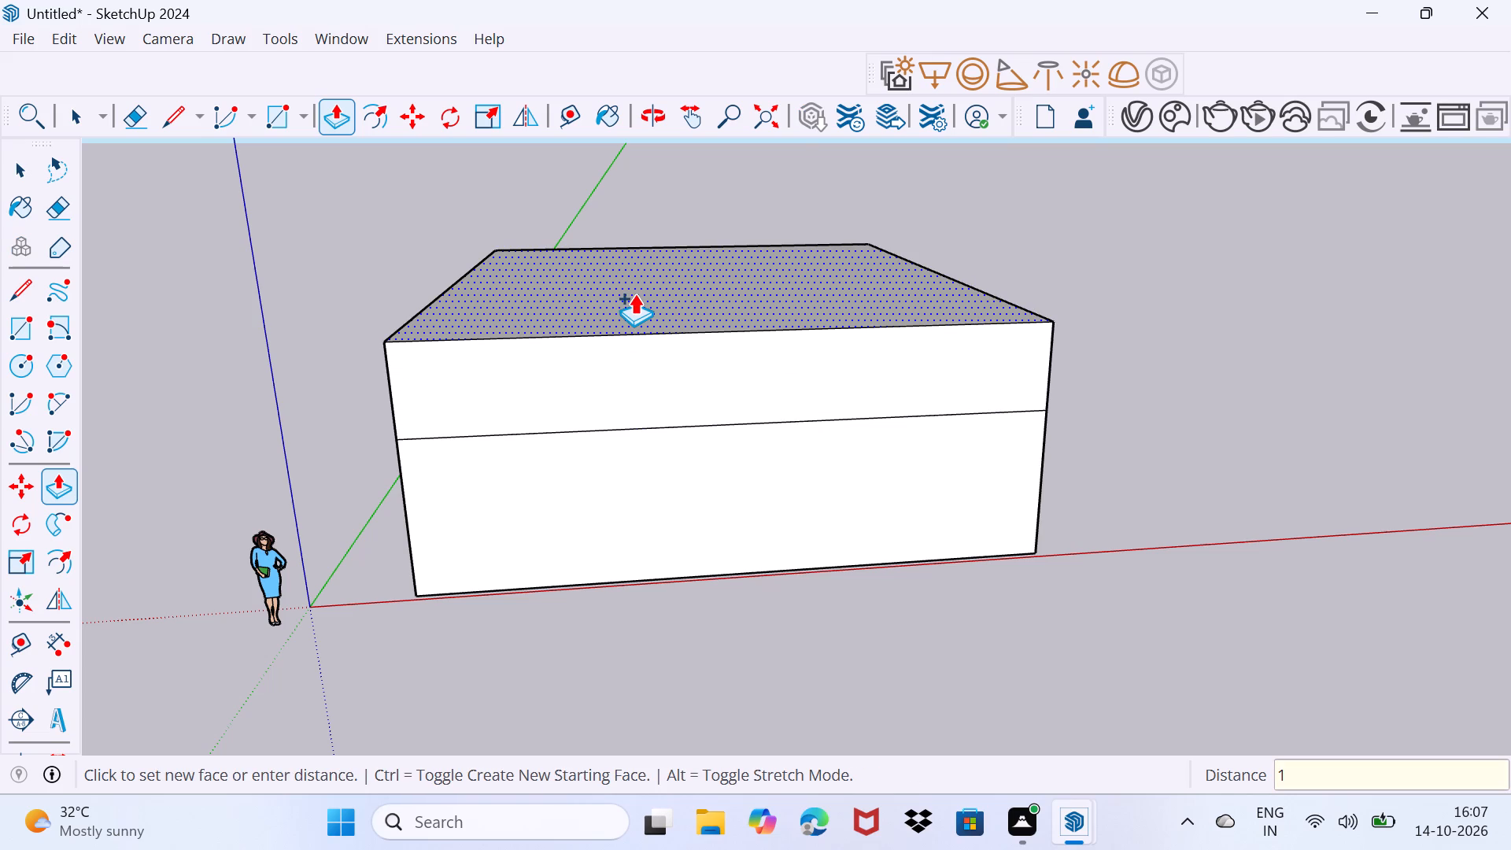
type("0'")
key("Return")
key("space")
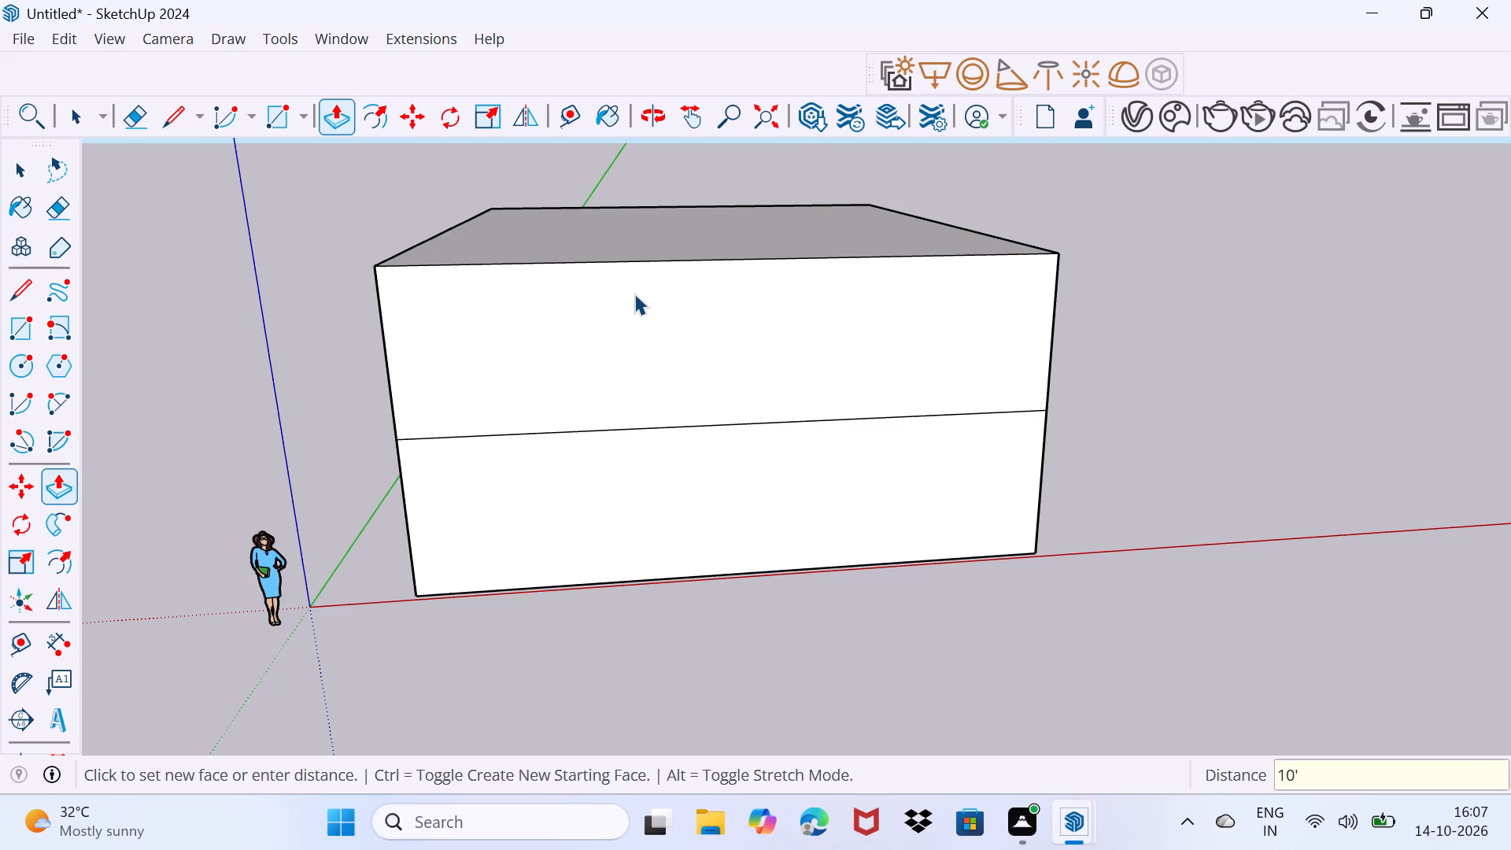
Push/Pull the top face up another 10' to add a third storey with its own dividing edges.
scroll(634, 294, "down", 5)
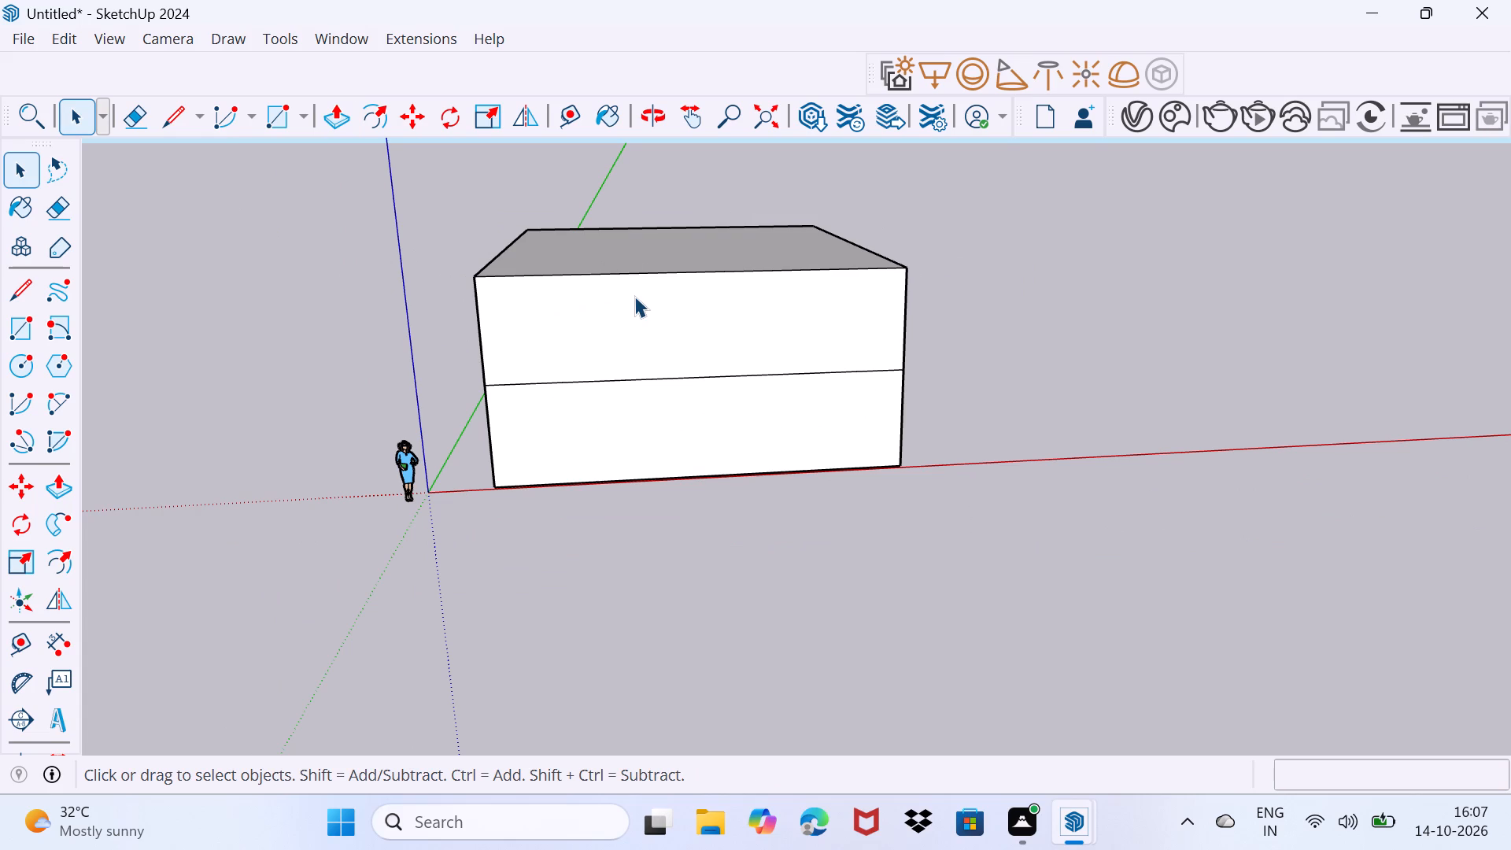
middle_click_drag(615, 262, 608, 359)
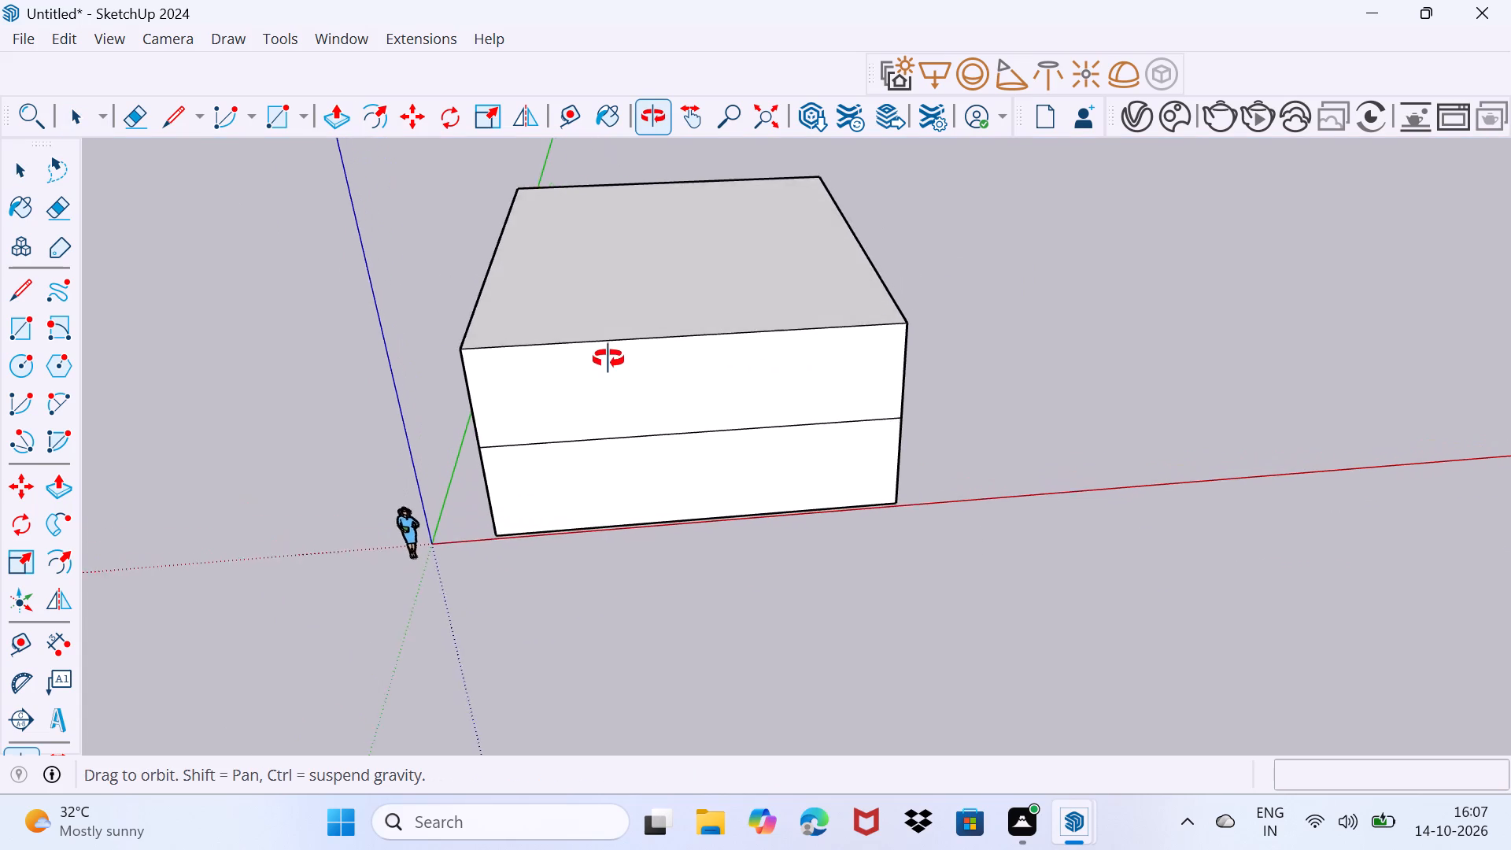
middle_click_drag(608, 359, 610, 342)
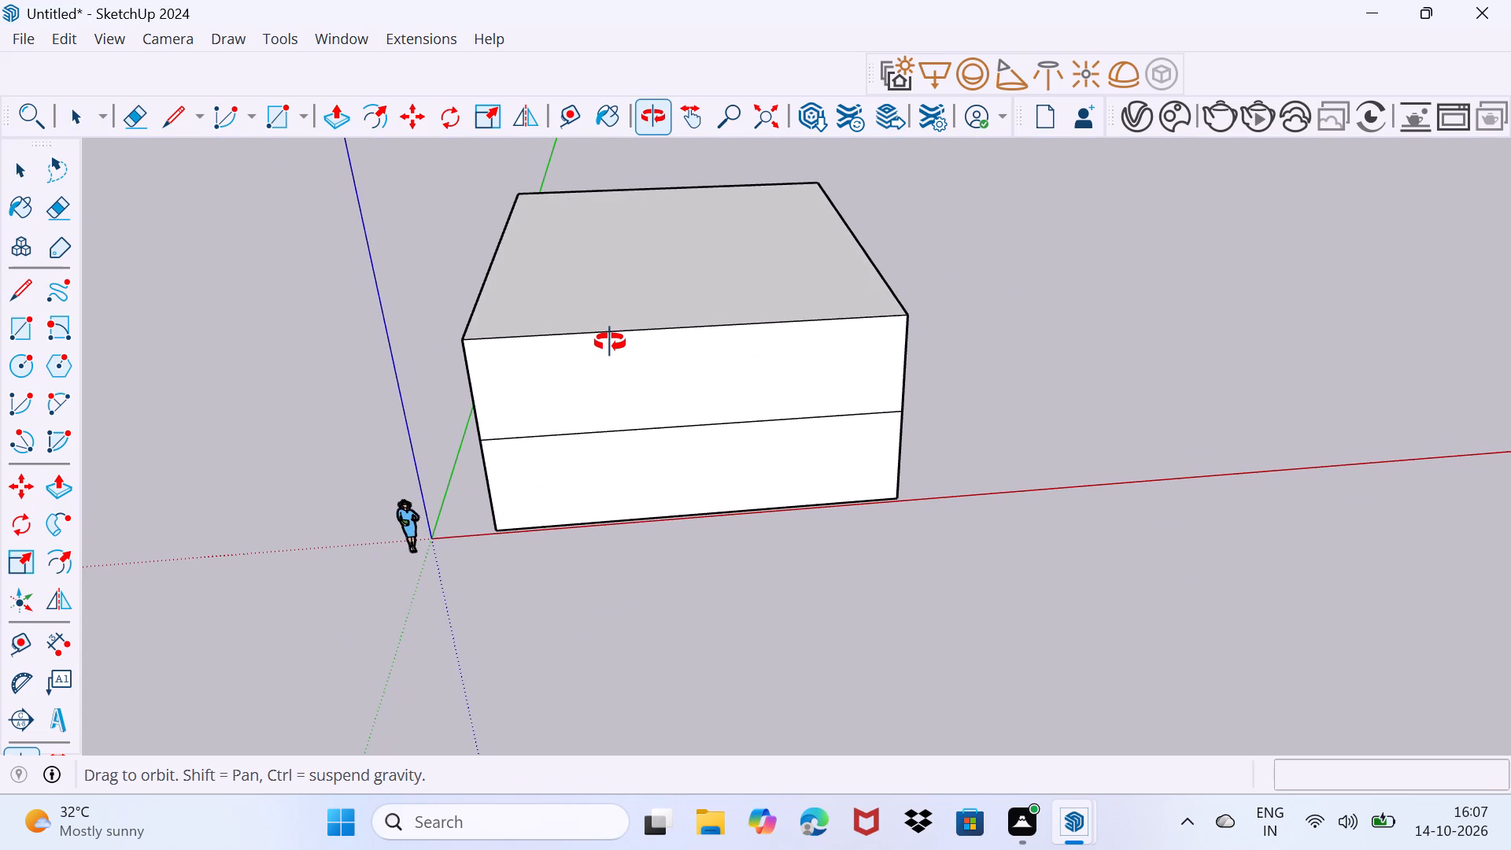
middle_click_drag(610, 342, 661, 374)
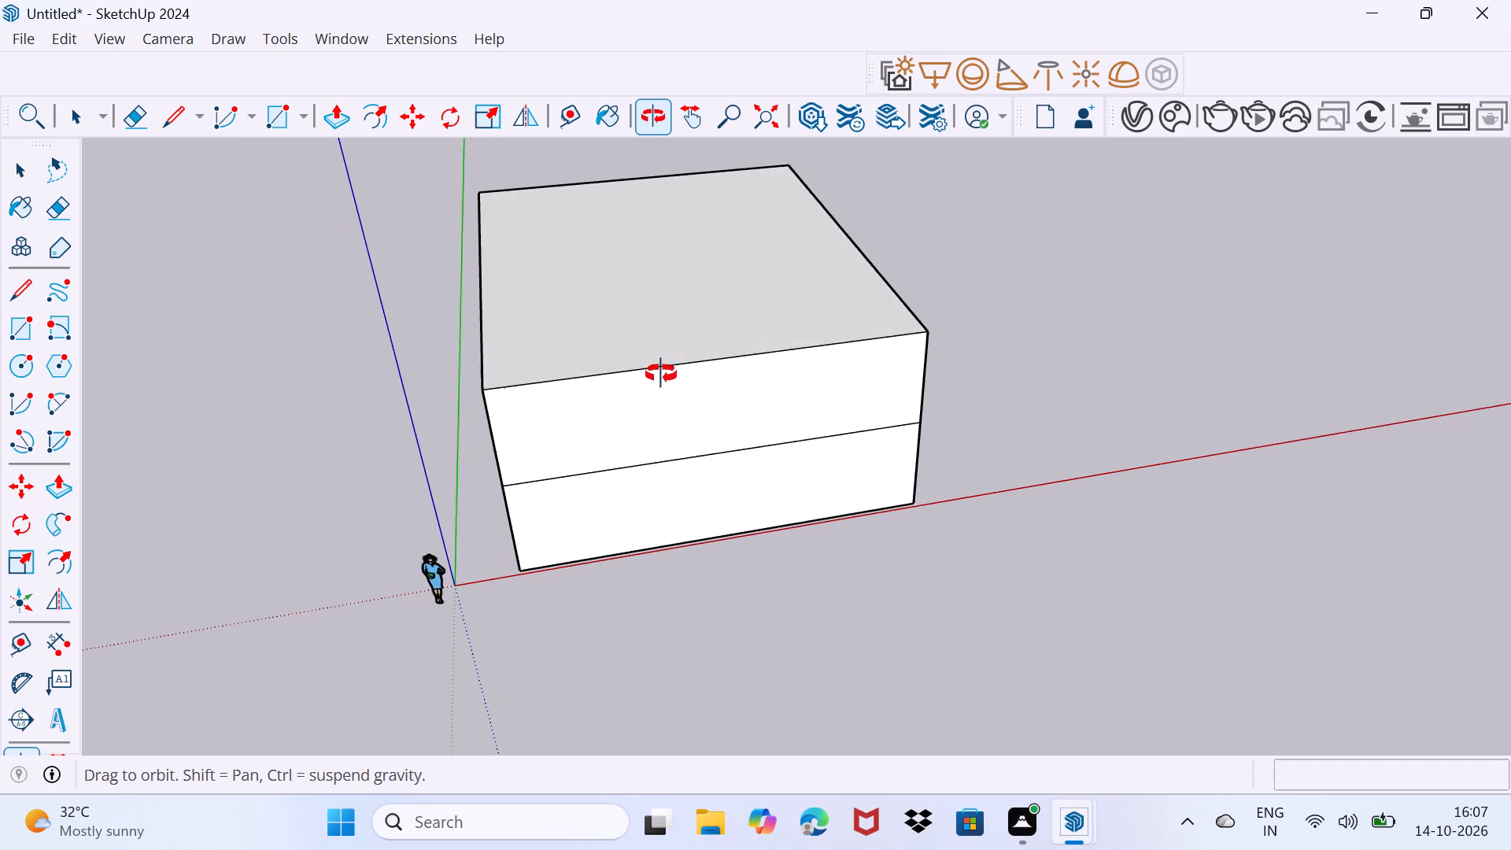
middle_click_drag(661, 374, 663, 373)
scroll(619, 286, "up", 3)
left_click(612, 286)
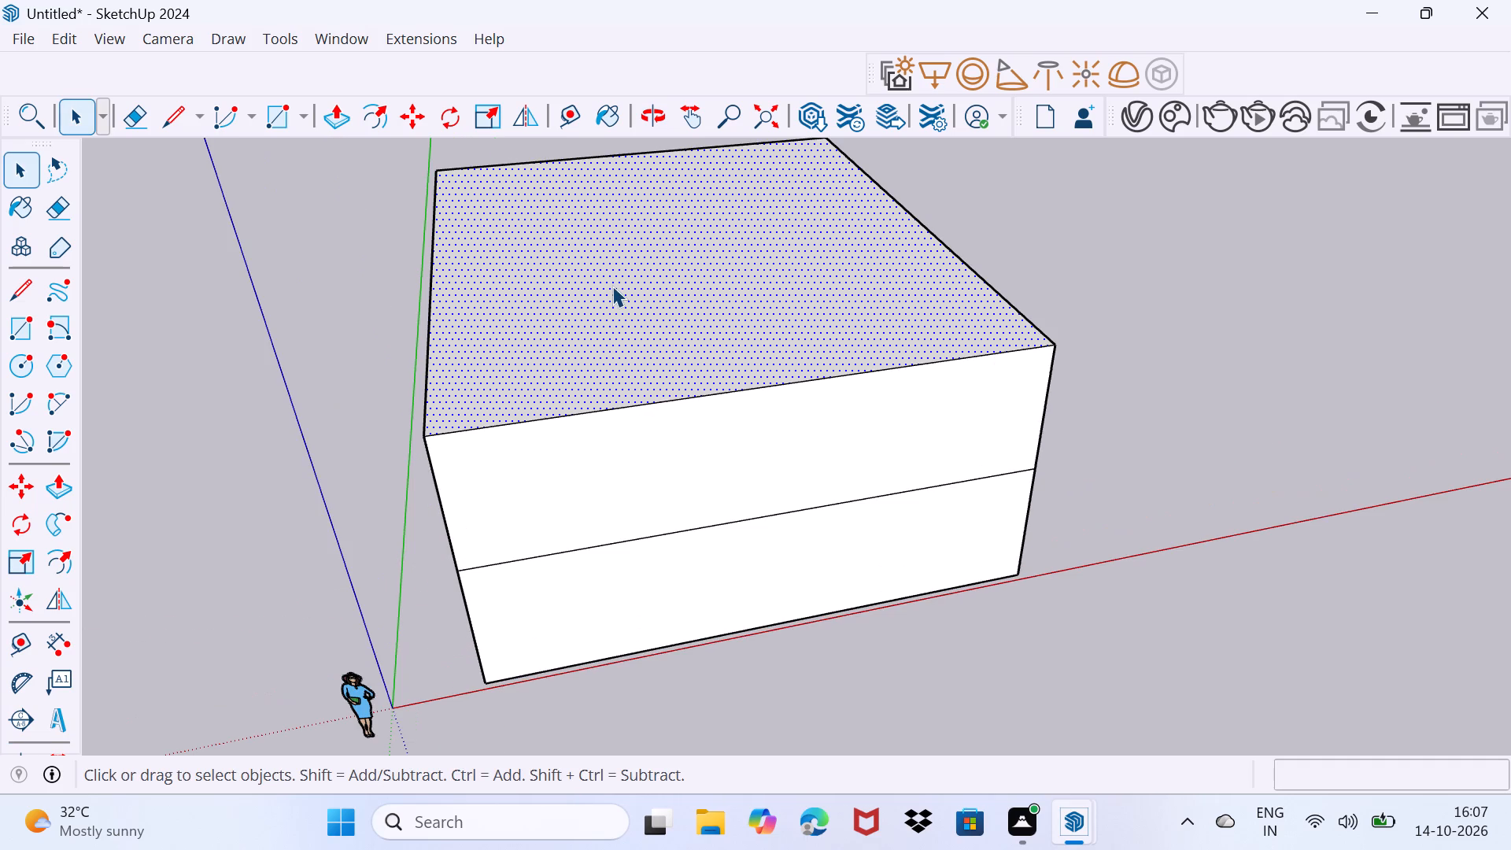
key("p")
left_click(612, 286)
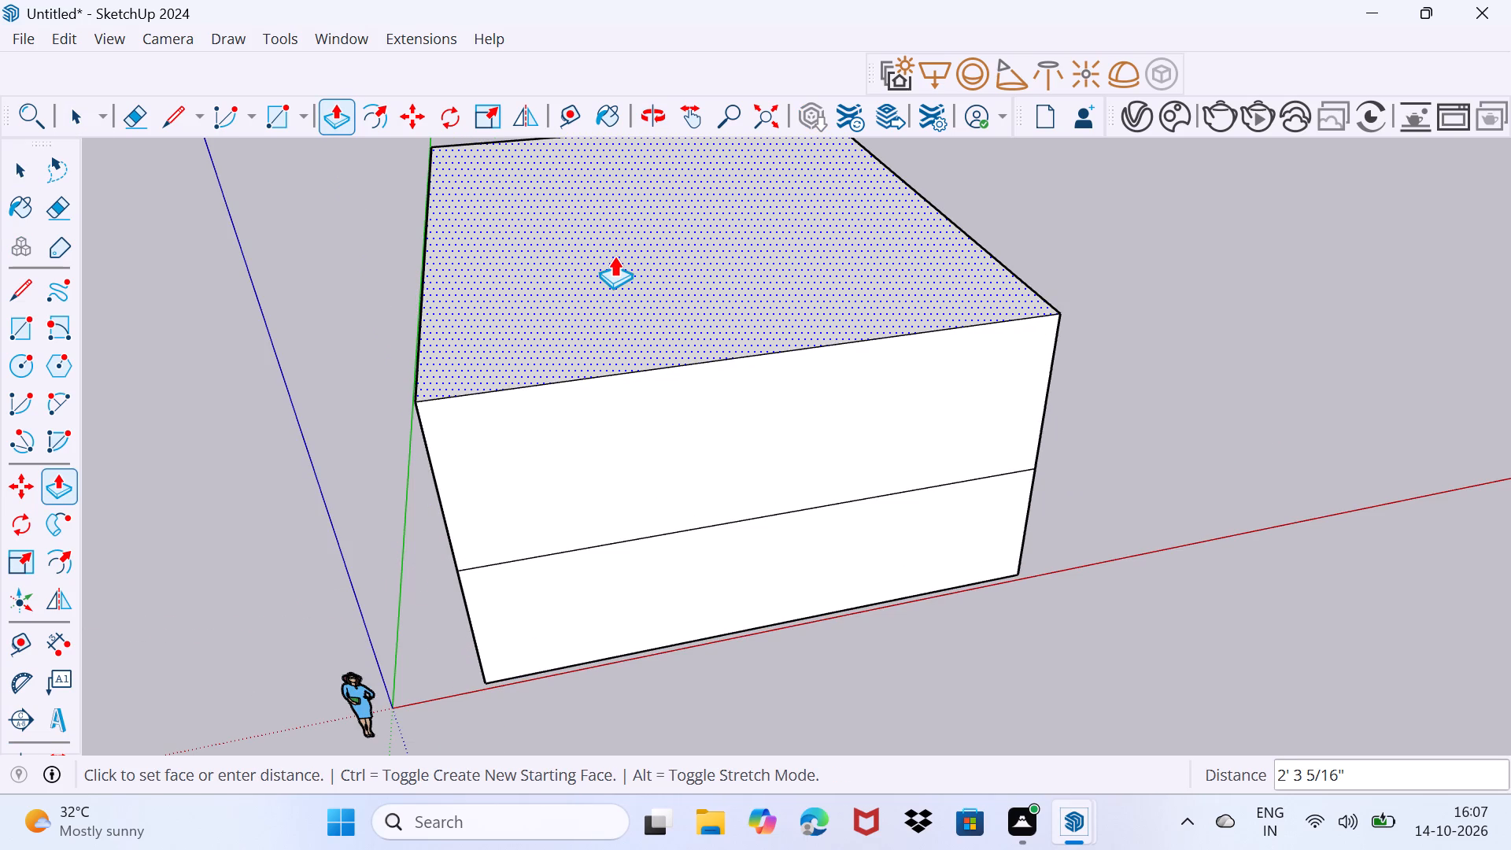
type("10'")
key("Return")
key("space")
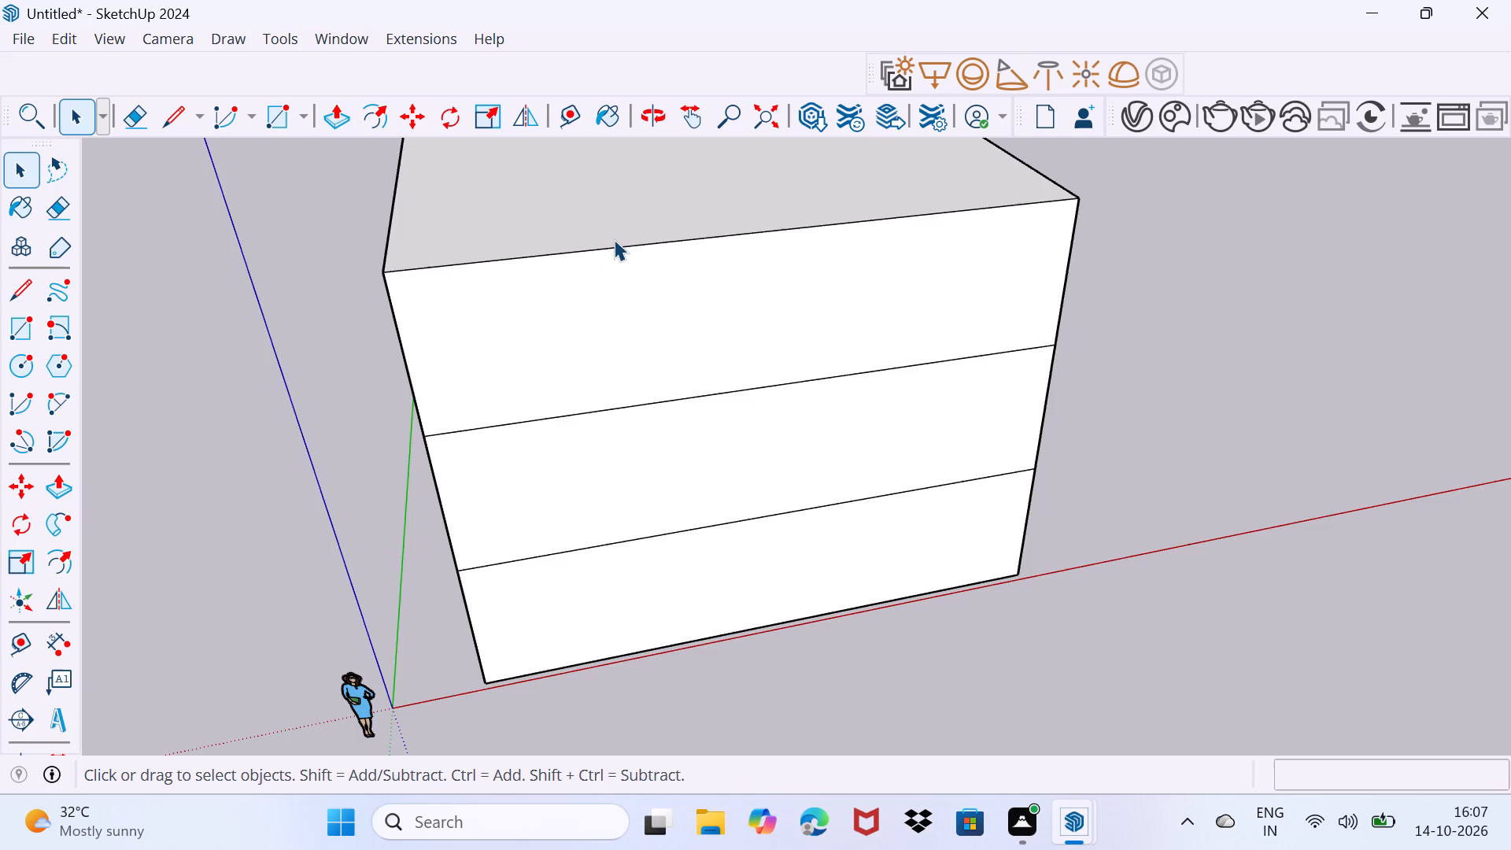
Push the front face of the top storey inward about 5' 2" to form a setback terrace.
scroll(614, 239, "down", 4)
middle_click_drag(586, 501, 556, 614, "shift")
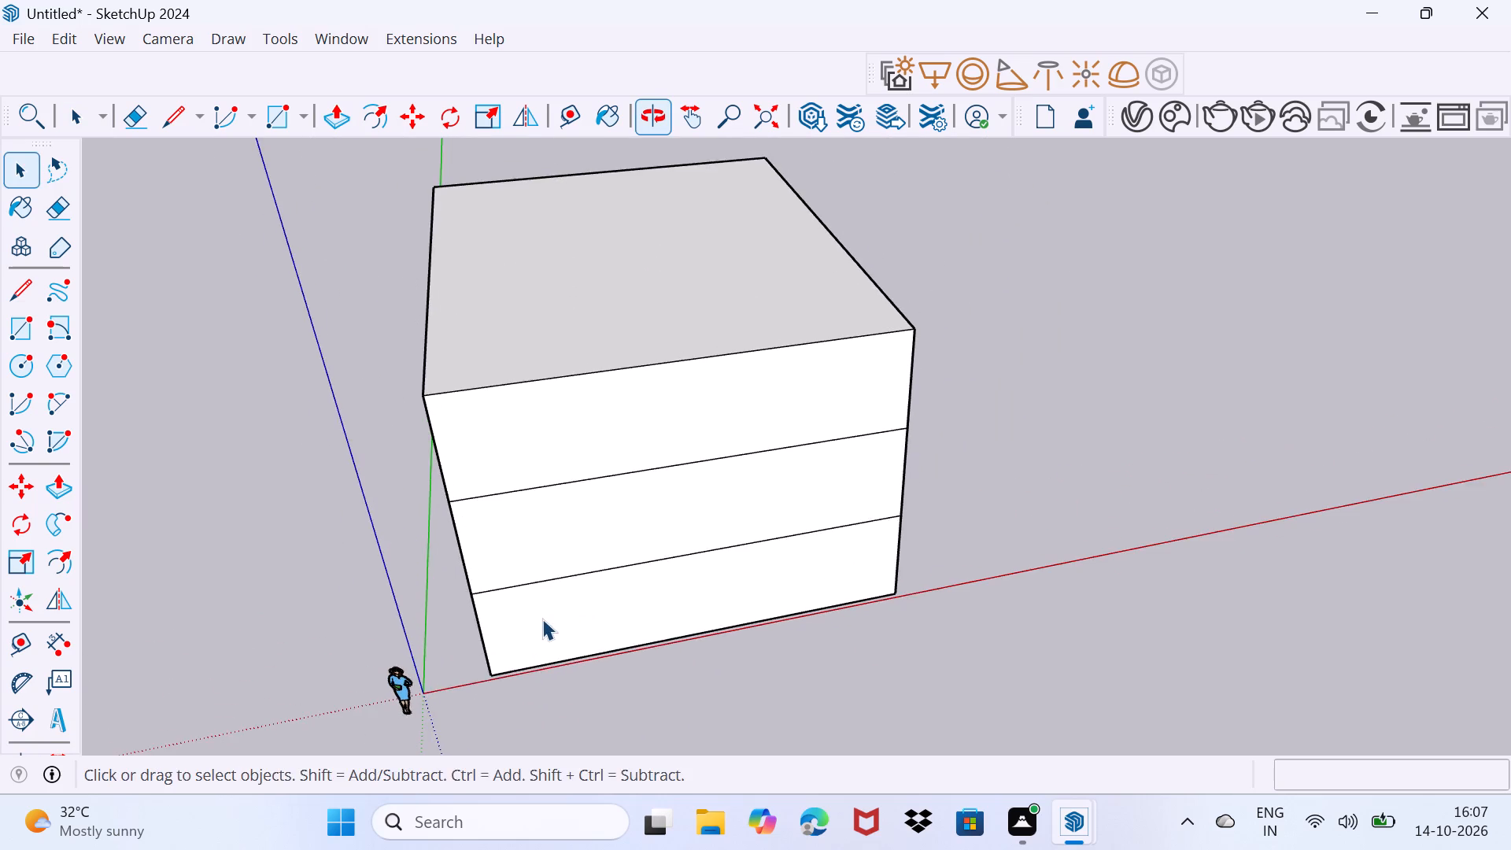
middle_click_drag(542, 619, 501, 459)
scroll(463, 351, "up", 2)
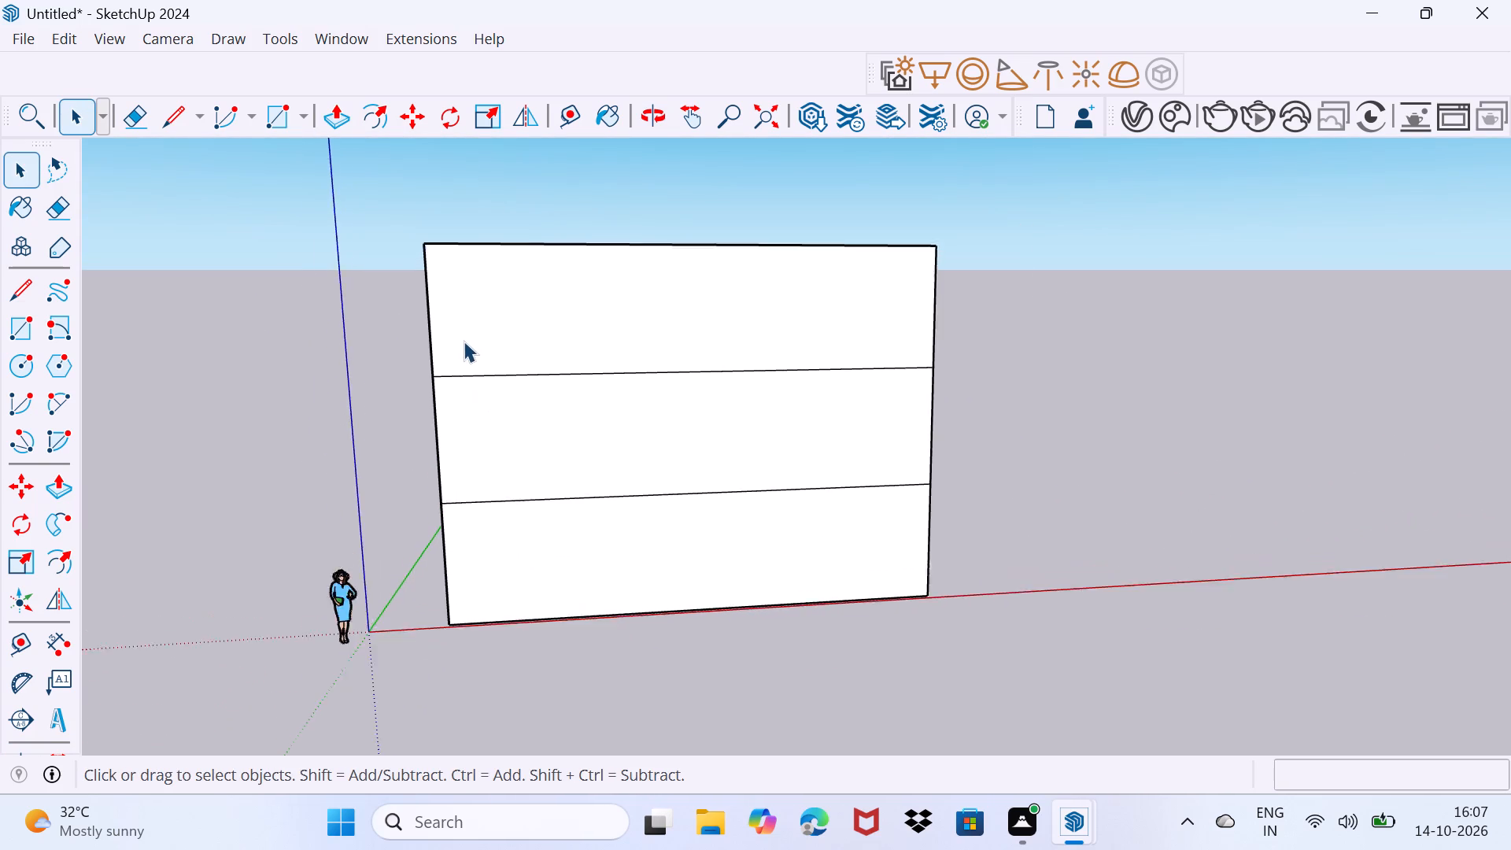
scroll(464, 341, "up", 6)
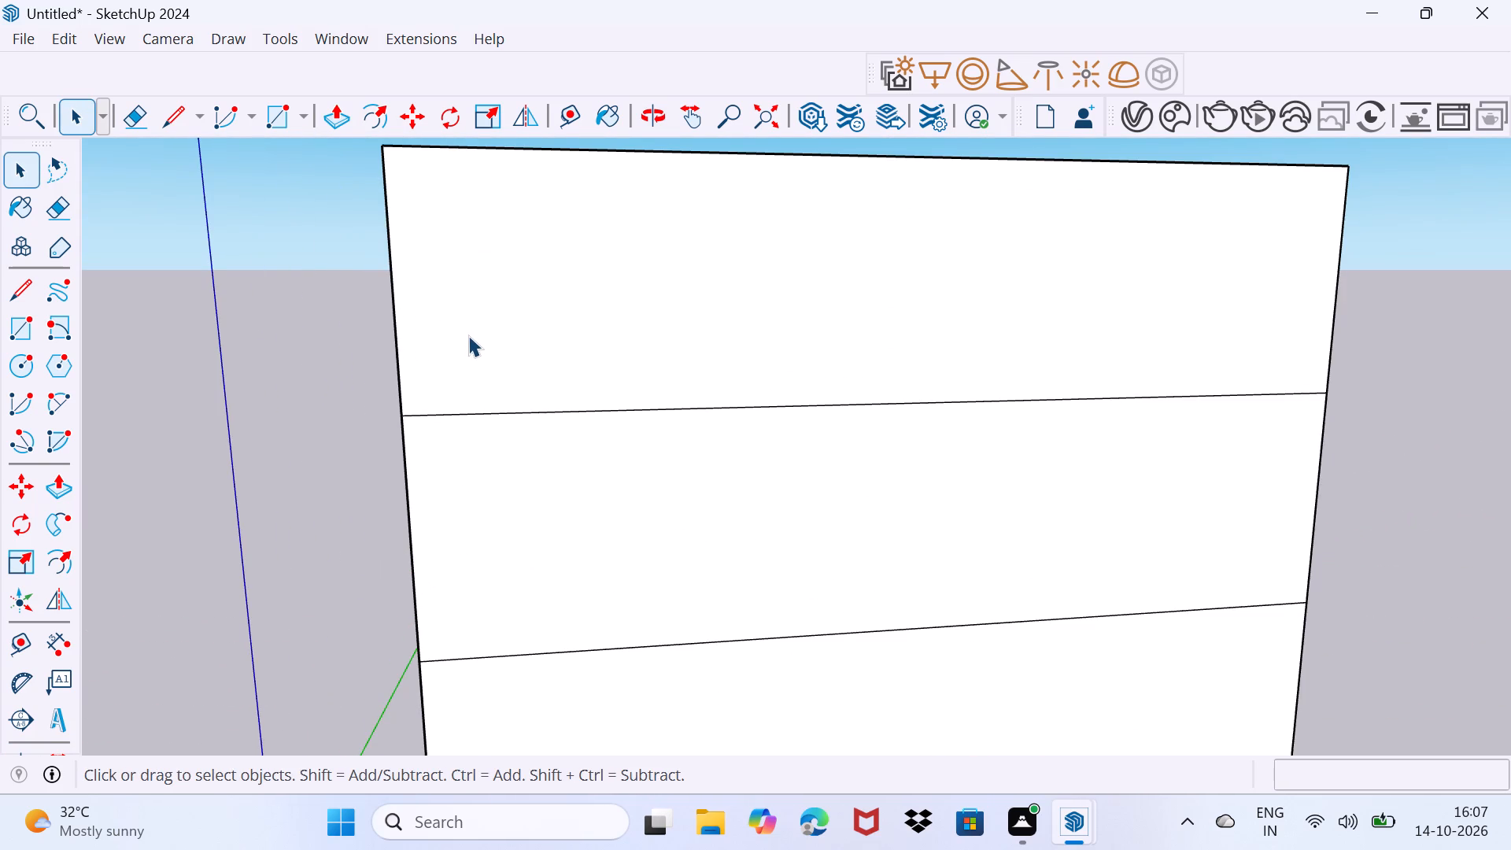
left_click(481, 335)
key("p")
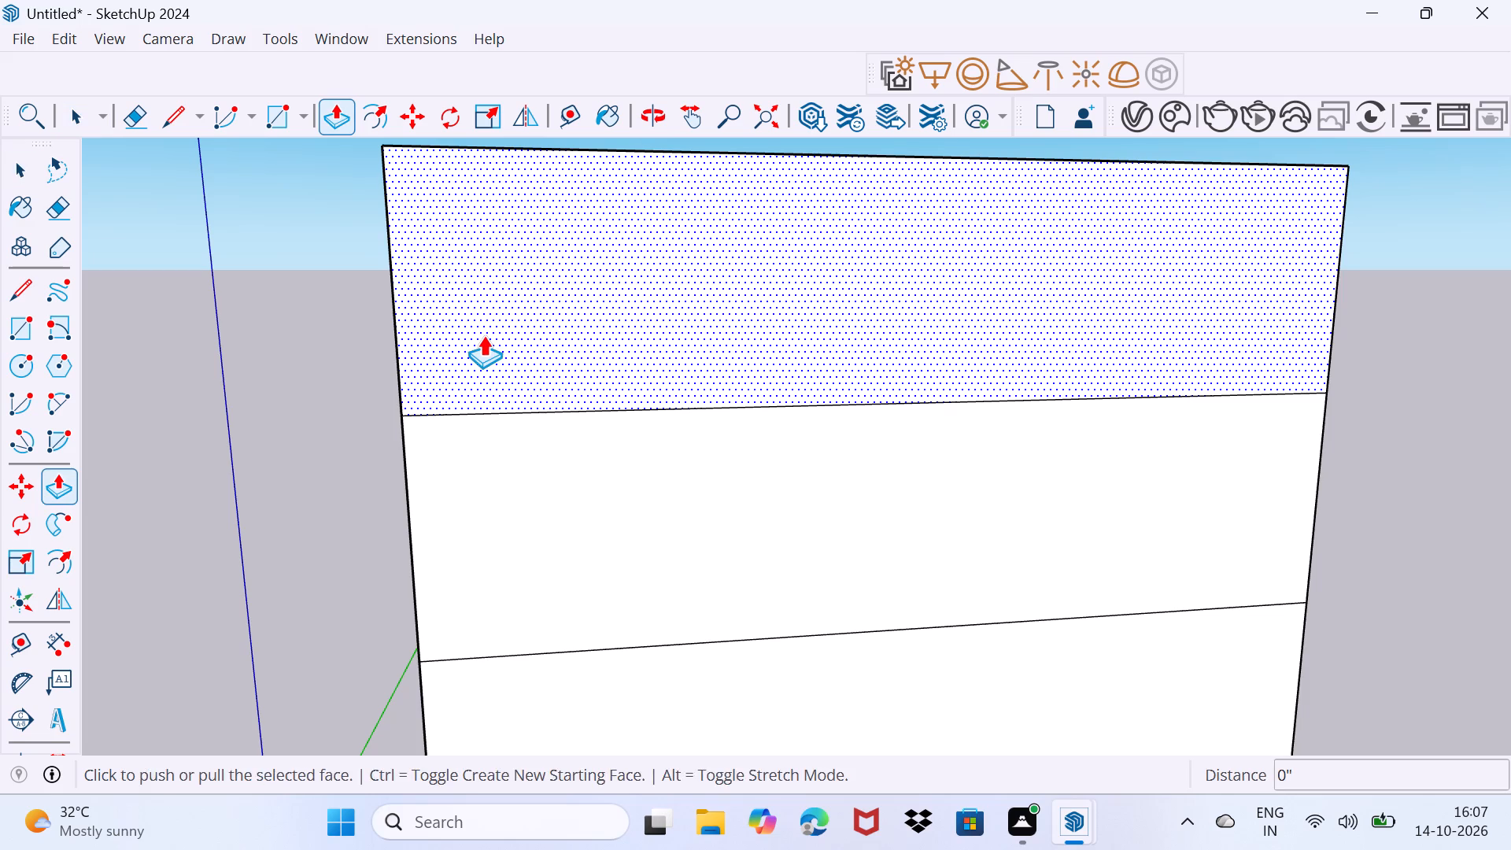
left_click(483, 335)
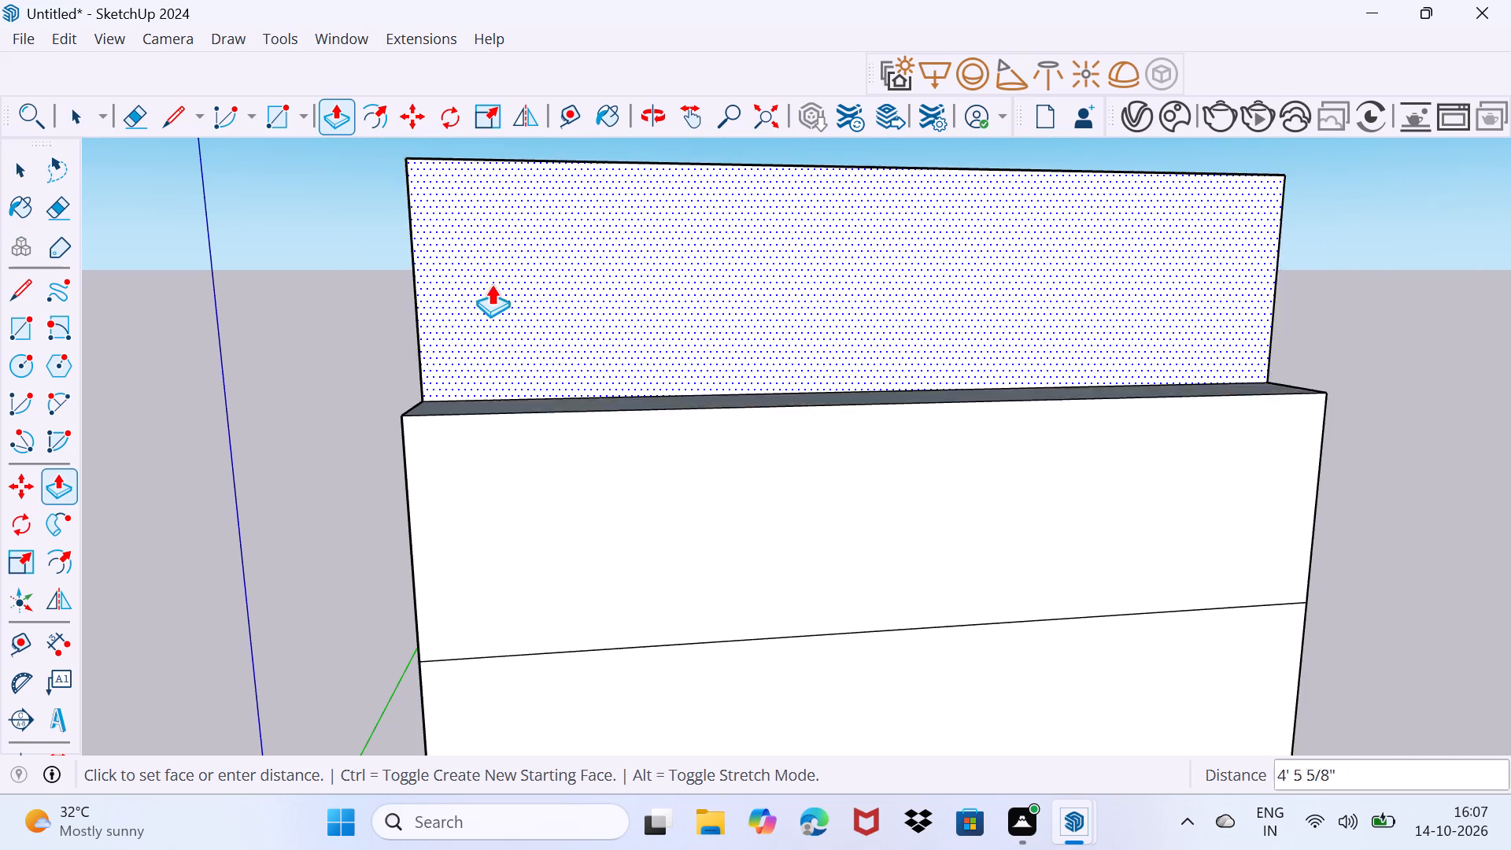
left_click(501, 330)
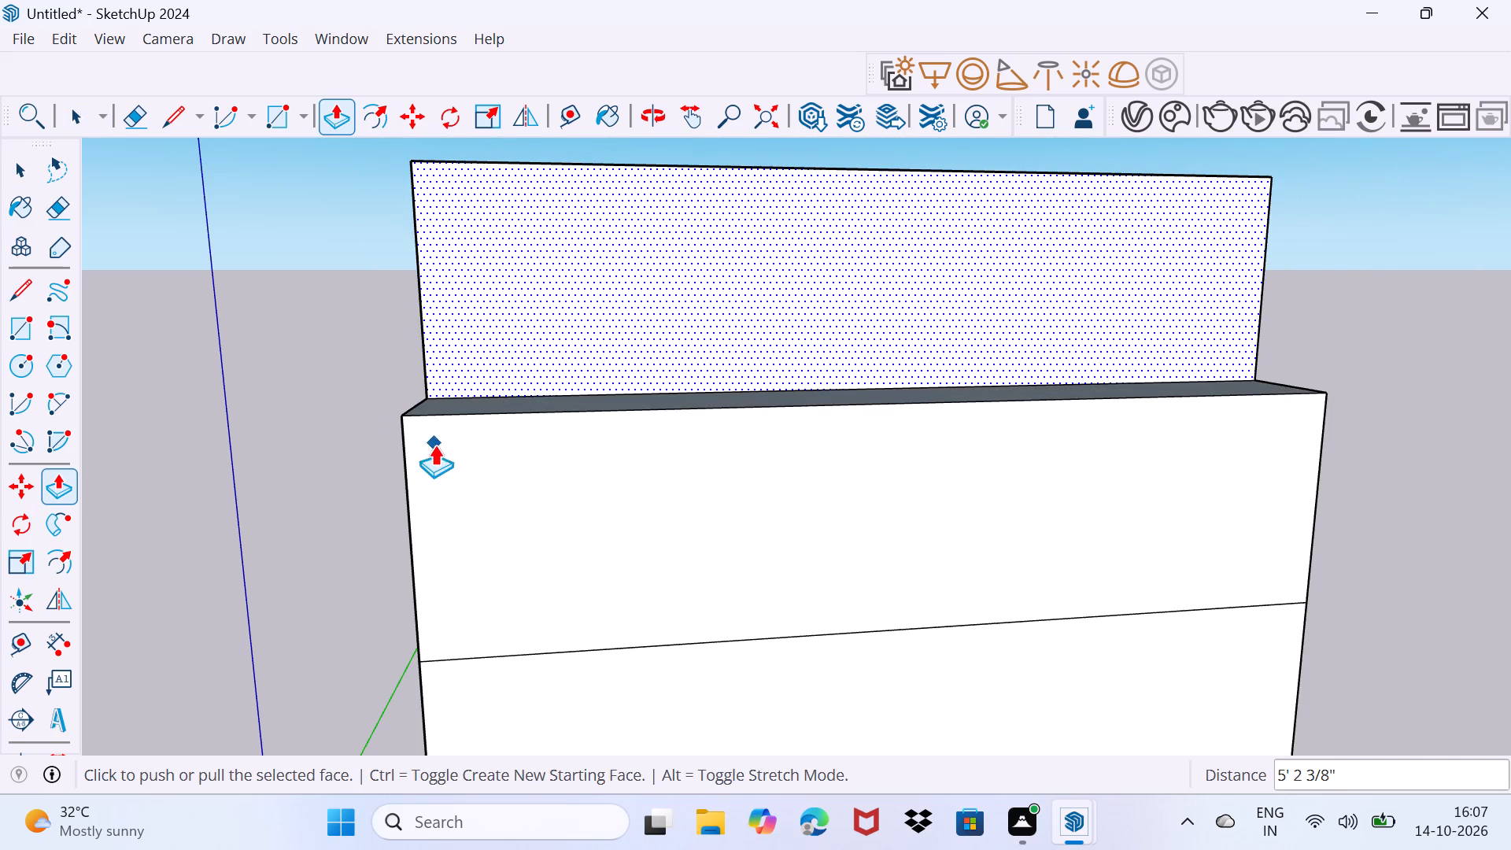
Push the top storey's recessed front face further inward to deepen the terrace.
middle_click_drag(435, 445, 672, 520)
left_click(450, 360)
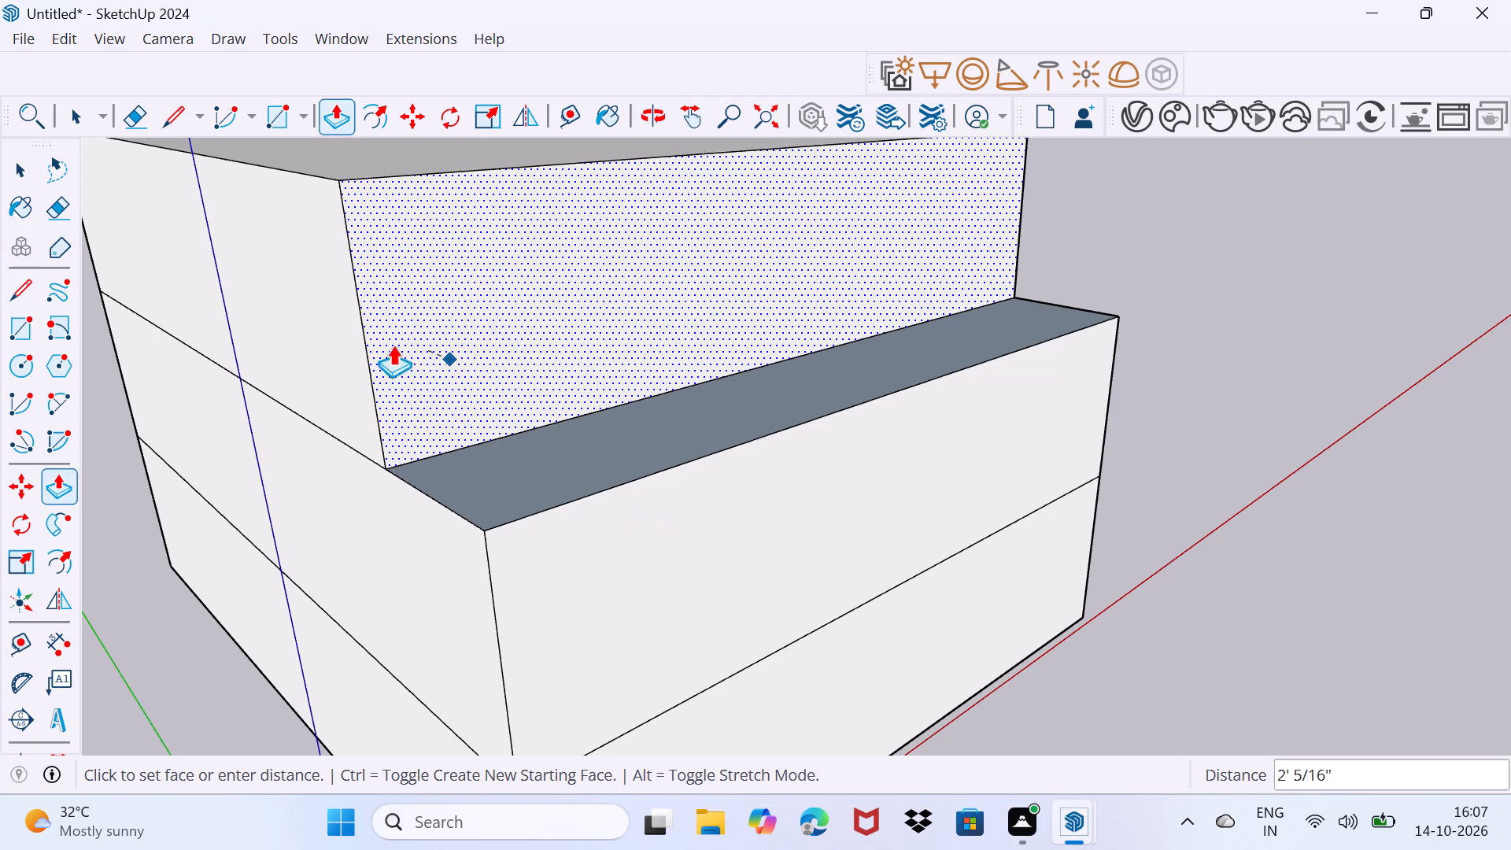
left_click(329, 334)
key("space")
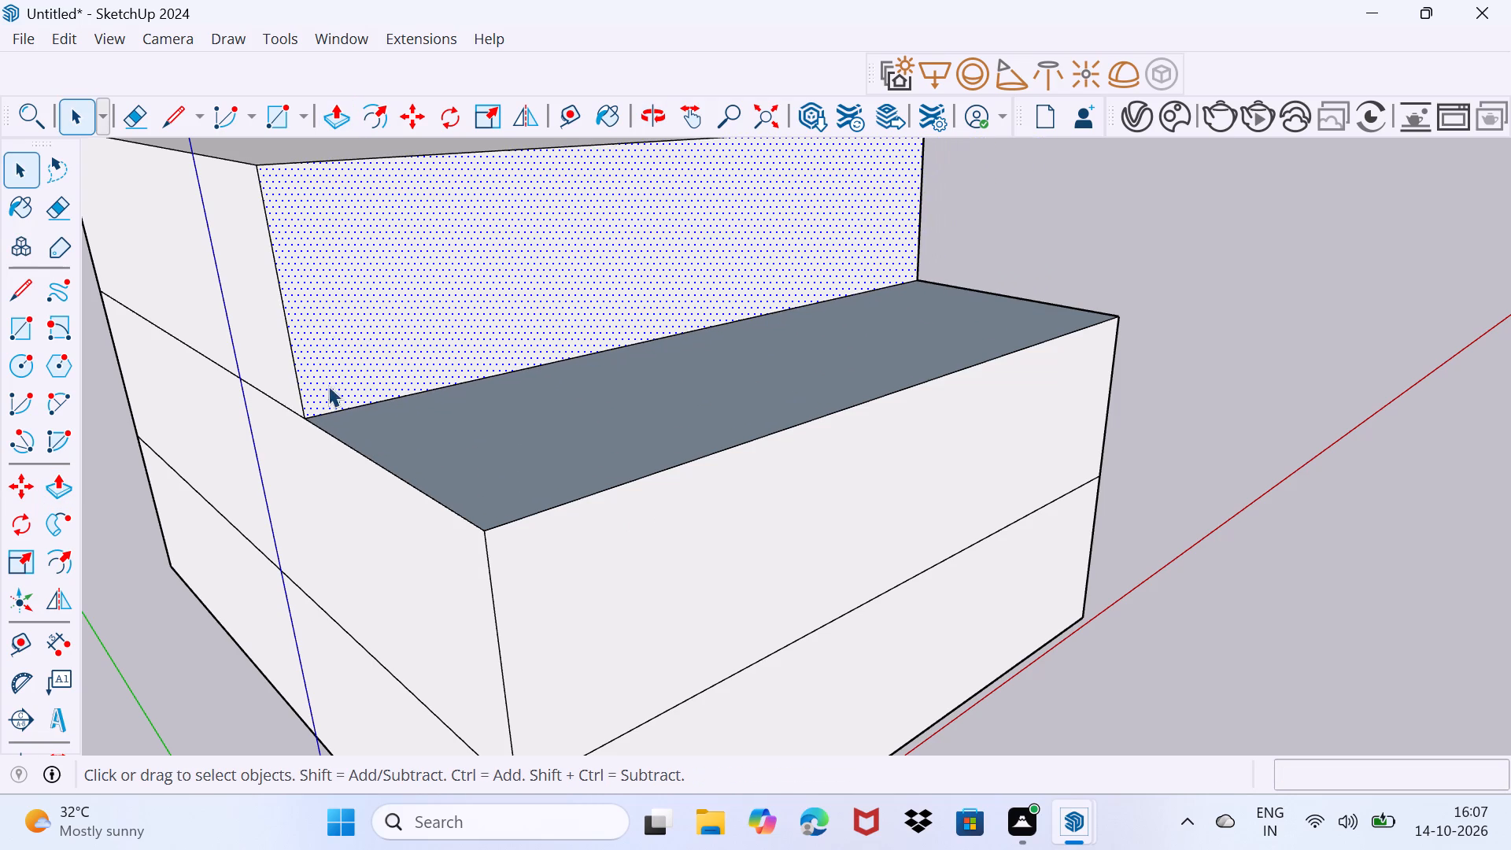
Push the top storey's recessed front face inward another 2' 6" or so to widen the terrace.
left_click_drag(328, 386, 345, 362)
middle_click_drag(397, 357, 245, 375)
scroll(296, 342, "up", 2)
middle_click_drag(304, 342, 417, 323)
scroll(417, 326, "up", 1)
left_click(411, 312)
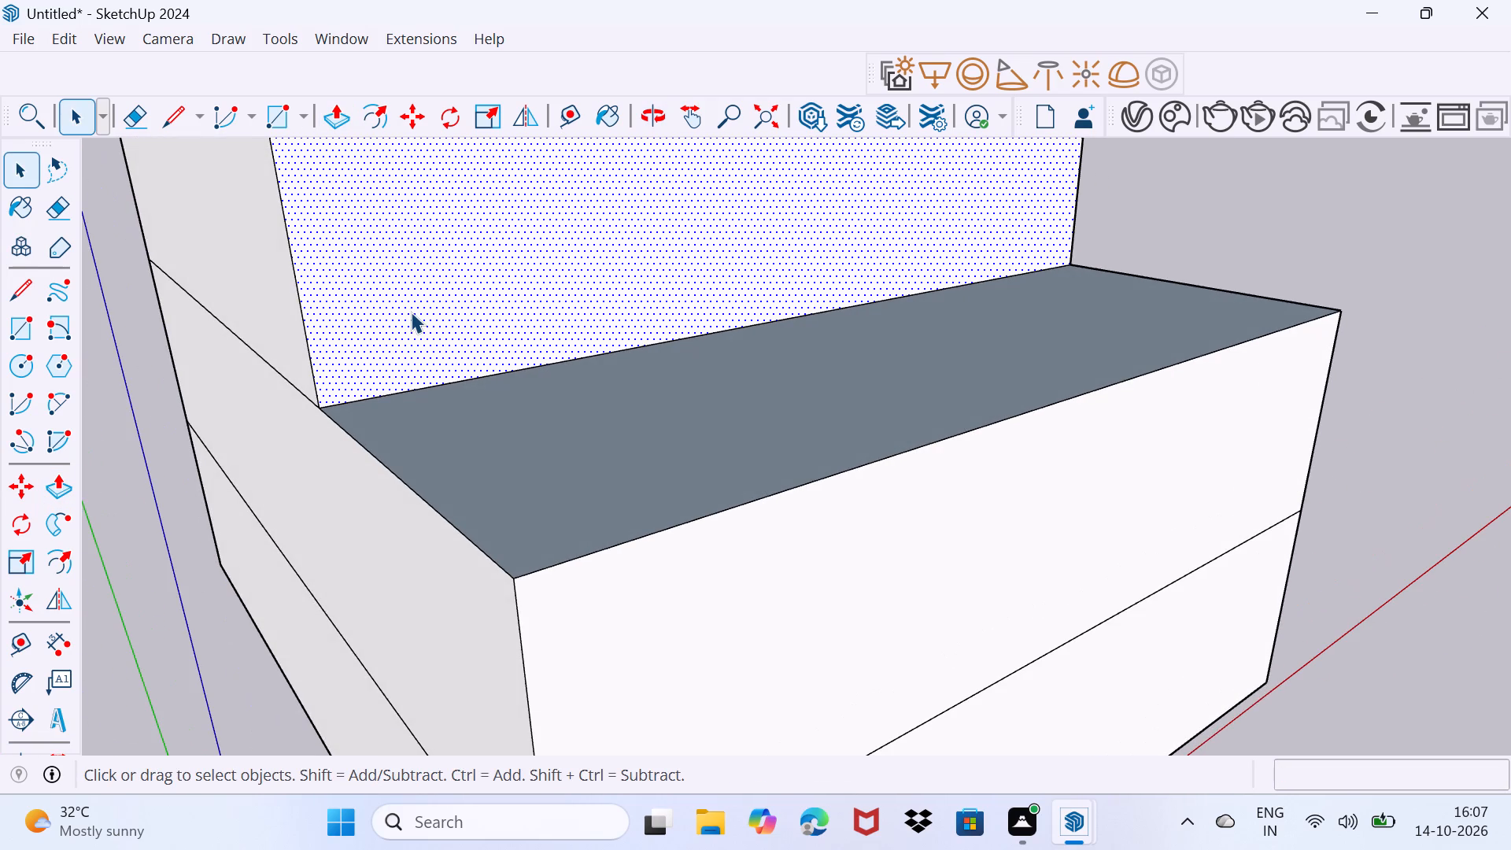
left_click(411, 312)
key("p")
left_click(369, 293)
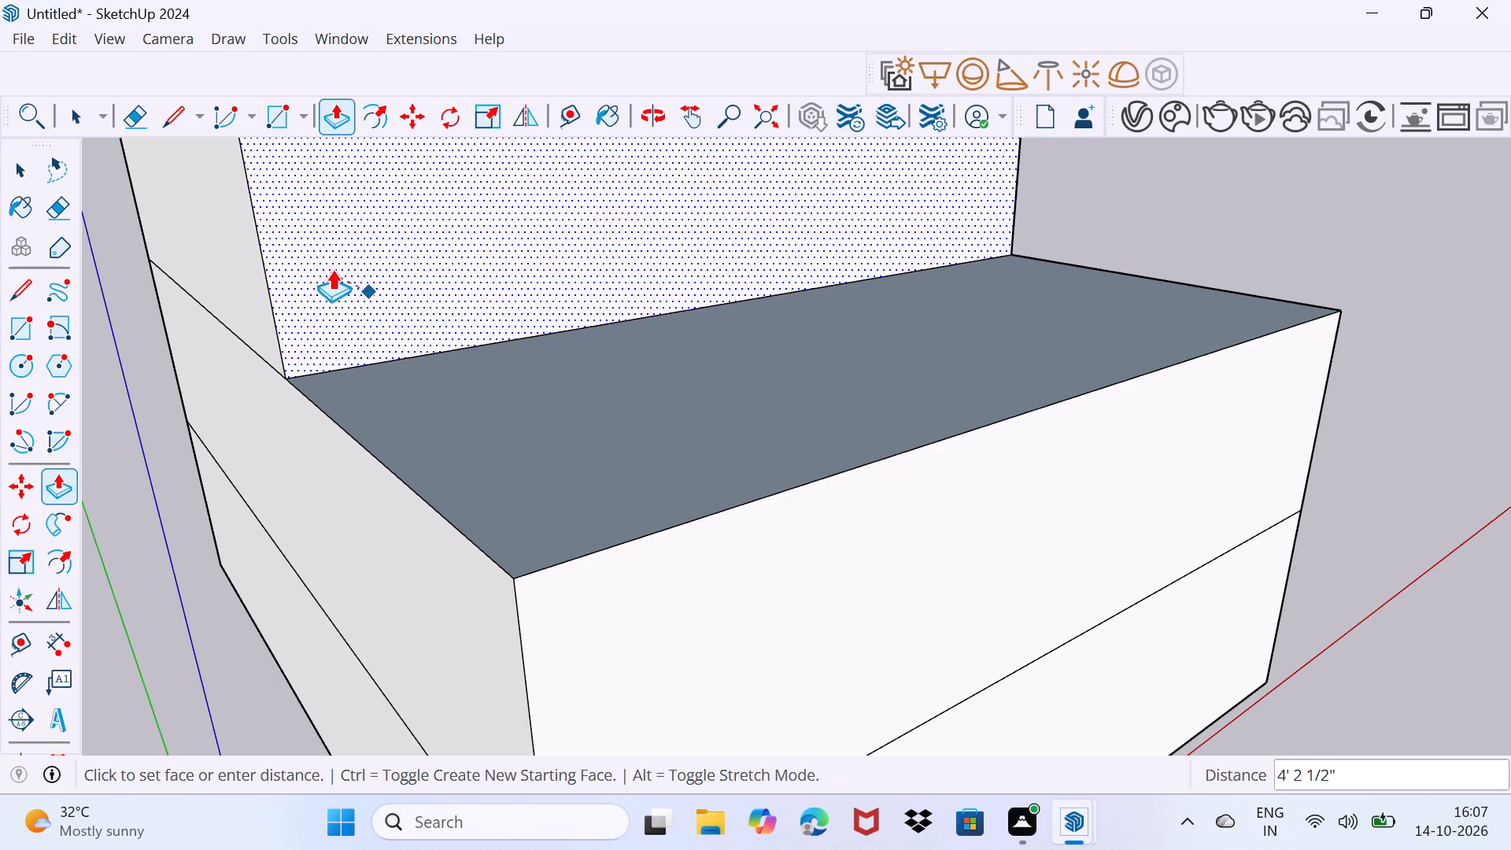
left_click(346, 278)
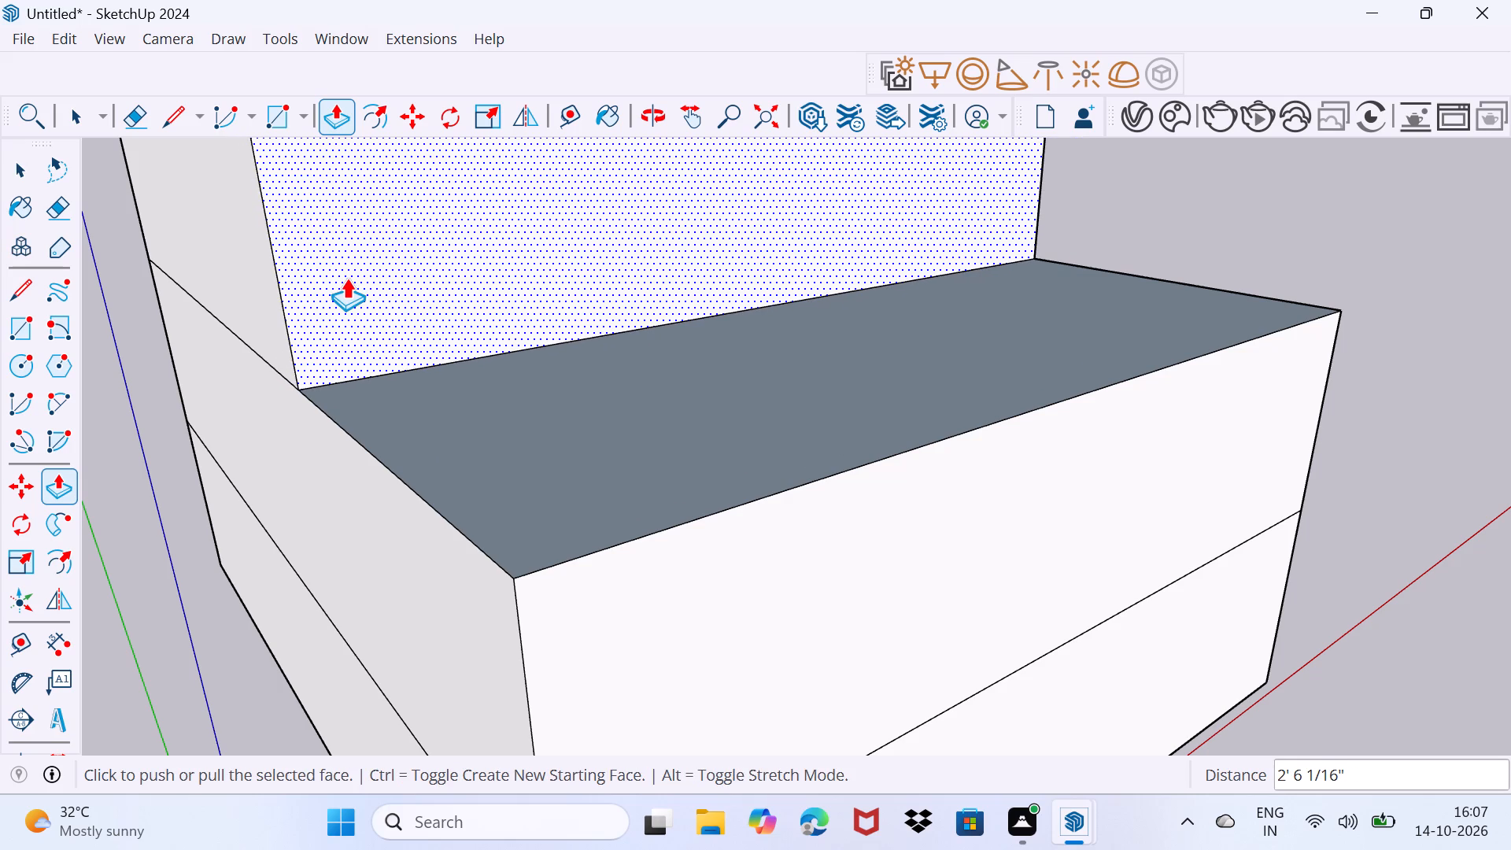
key("space")
left_click_drag(396, 486, 417, 432)
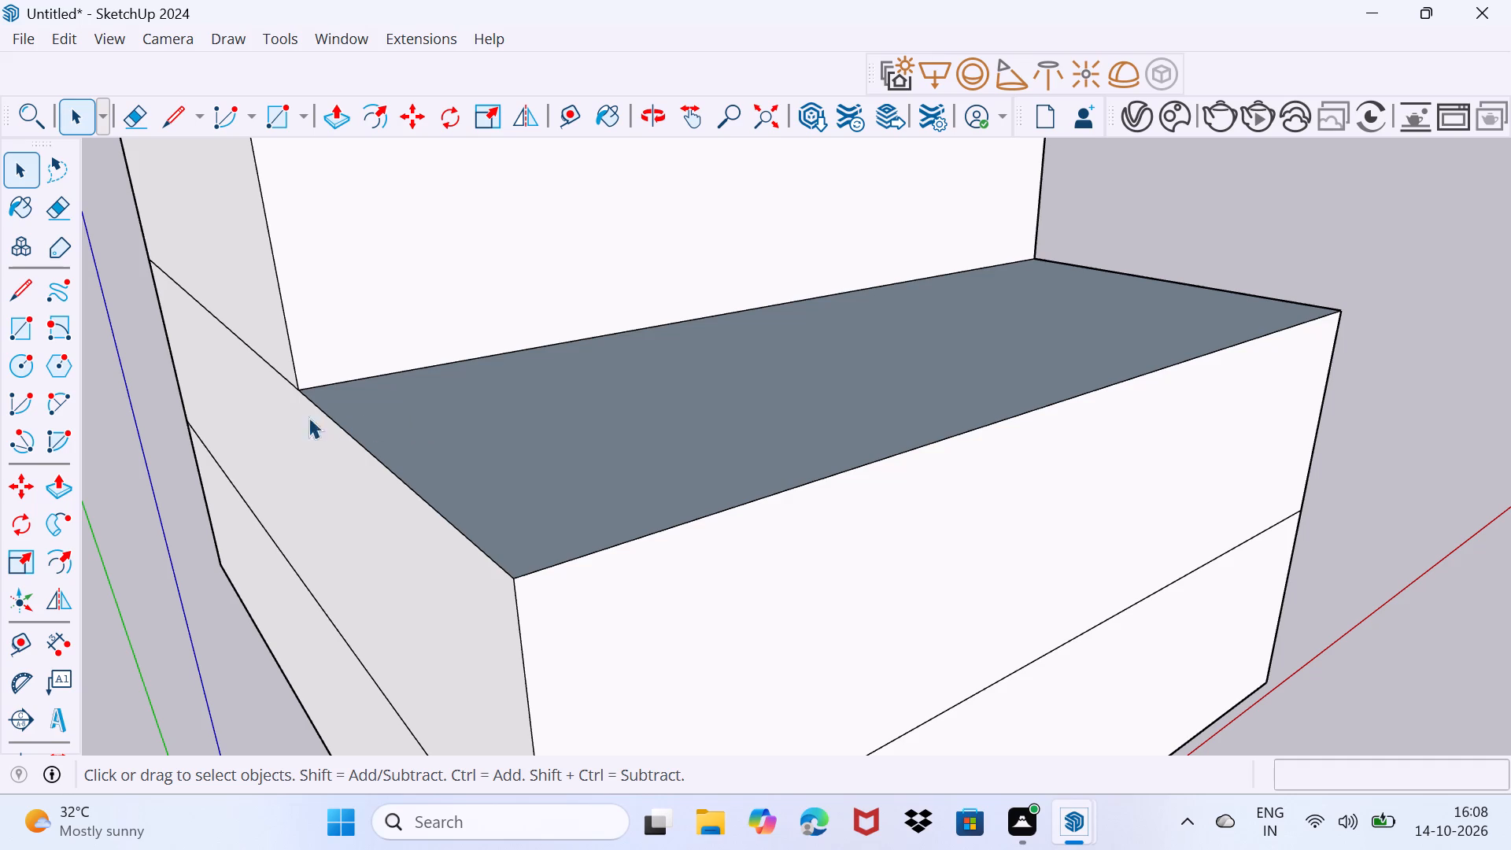
Examine the building's front and side faces, the terrace and the storey dividing edges from several angles.
middle_click_drag(421, 516, 256, 403)
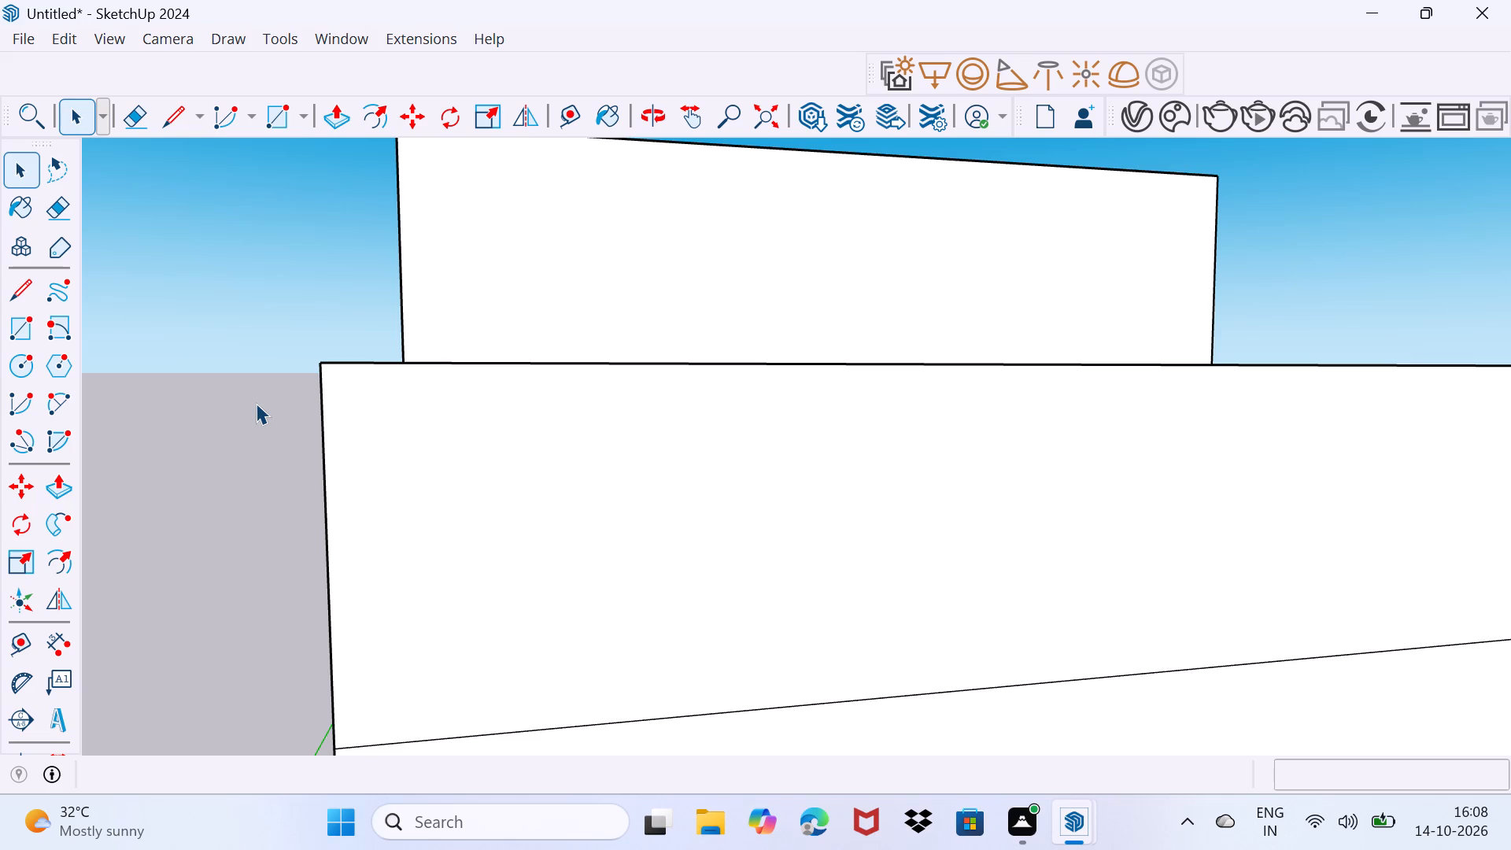
scroll(275, 397, "down", 1)
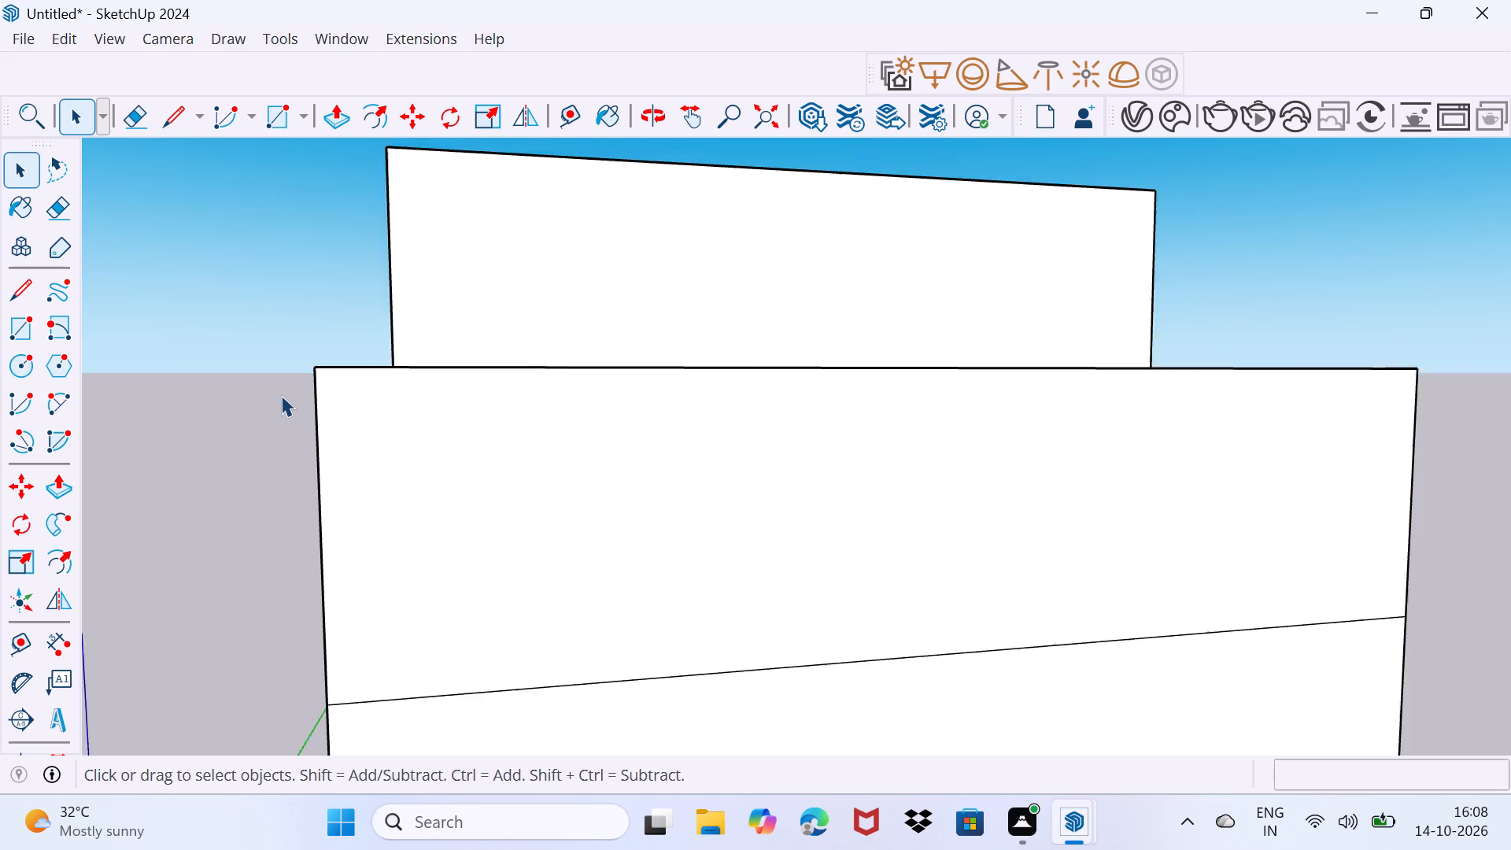
scroll(281, 395, "down", 1)
middle_click_drag(401, 469, 390, 364, "shift")
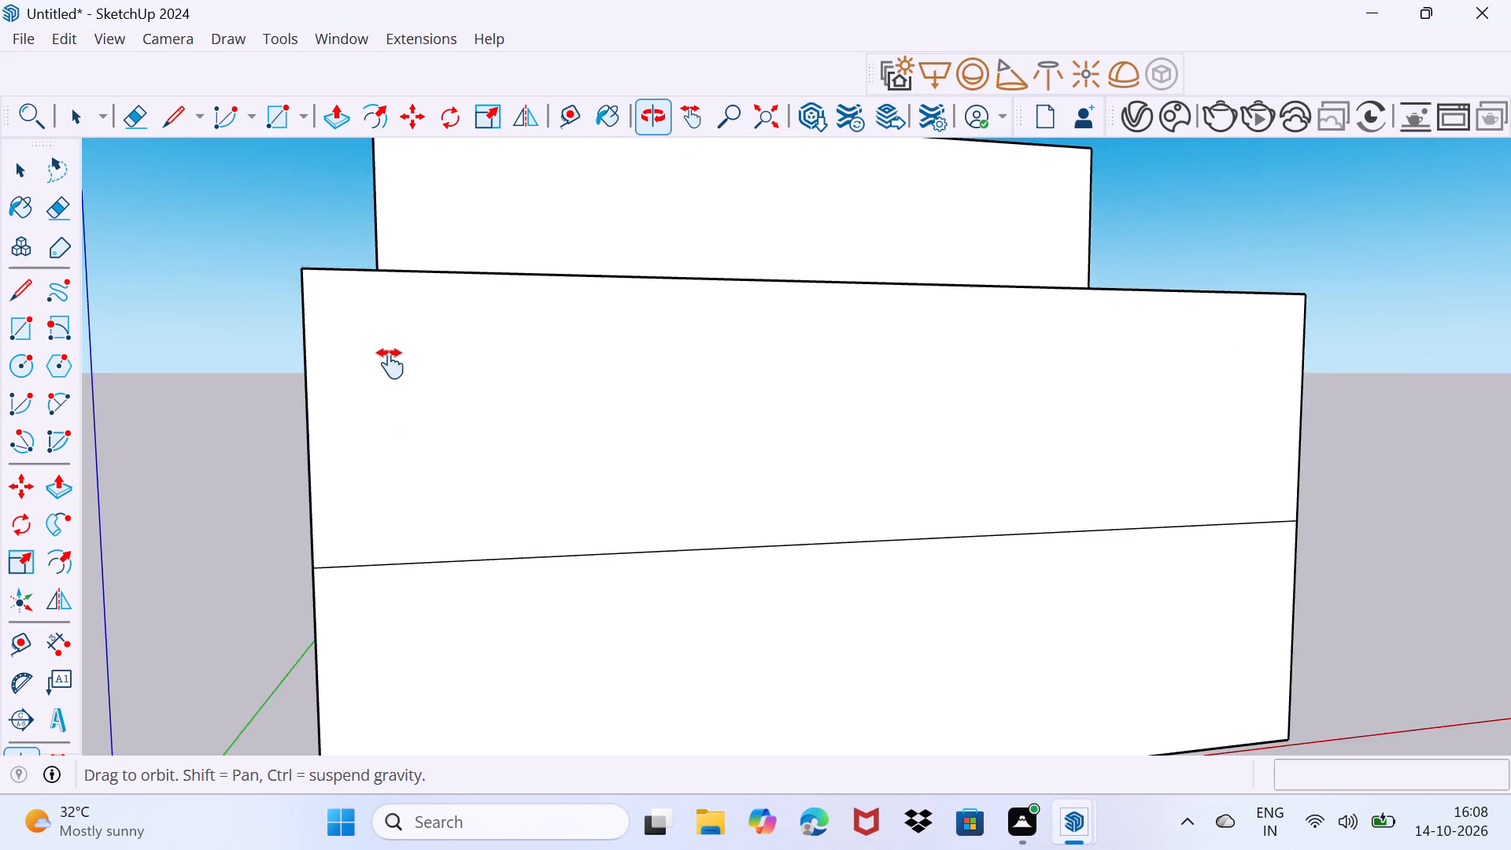
middle_click_drag(390, 364, 374, 305, "shift")
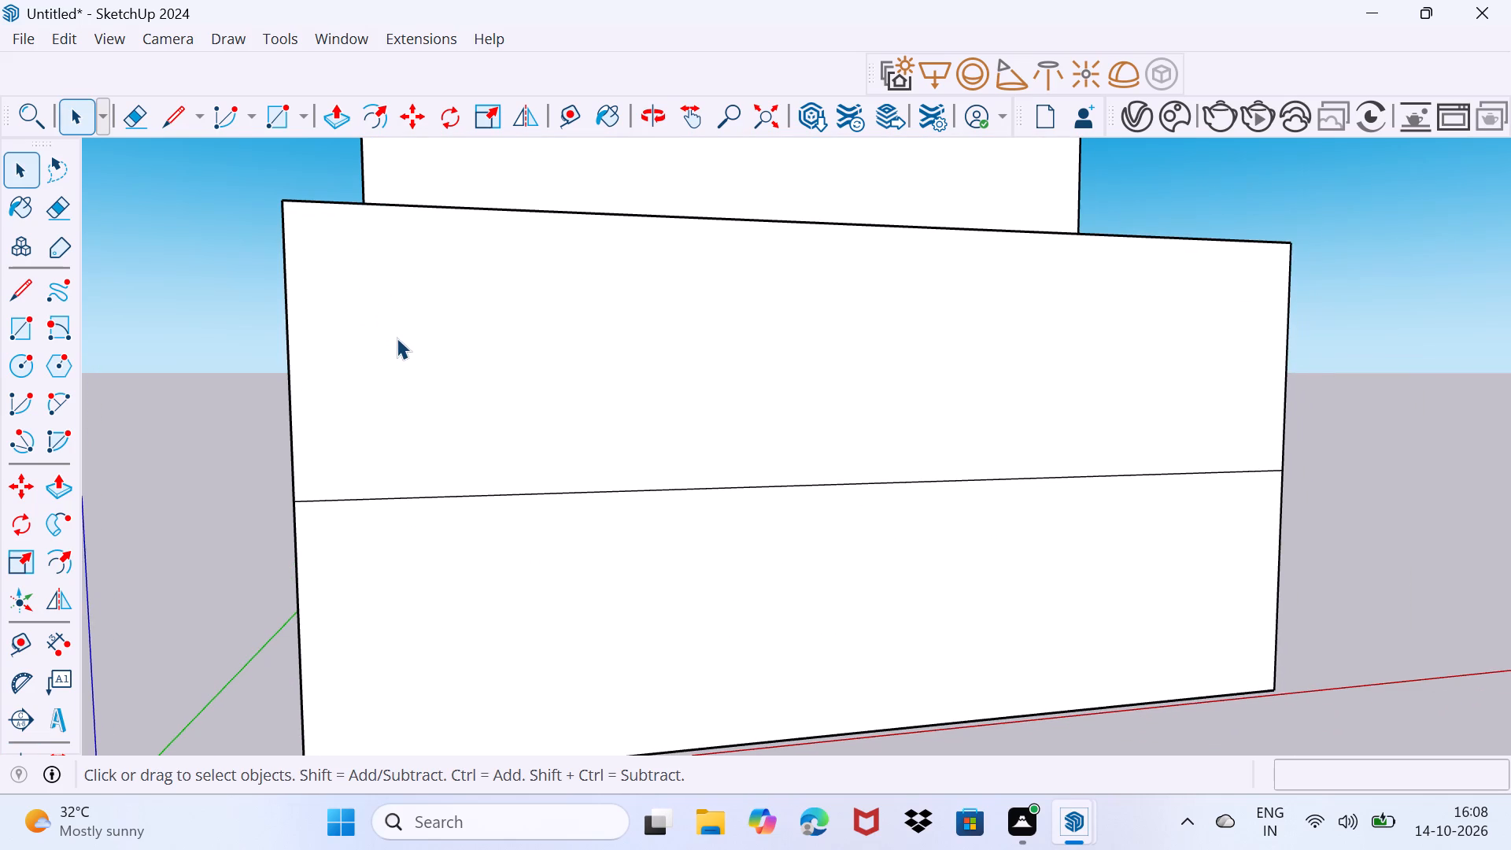
scroll(397, 339, "down", 4)
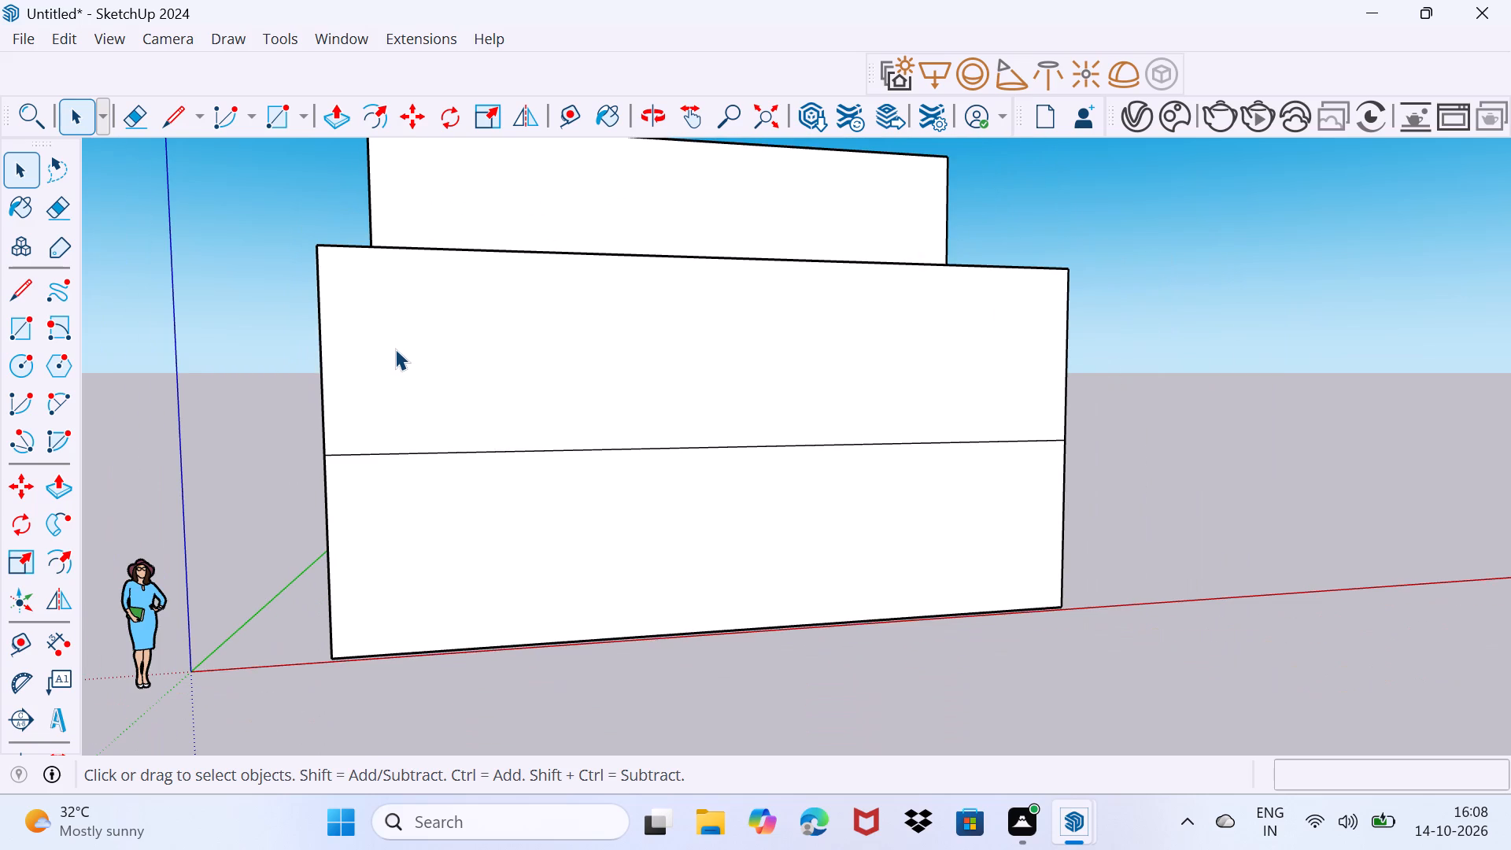
middle_click_drag(403, 349, 540, 449)
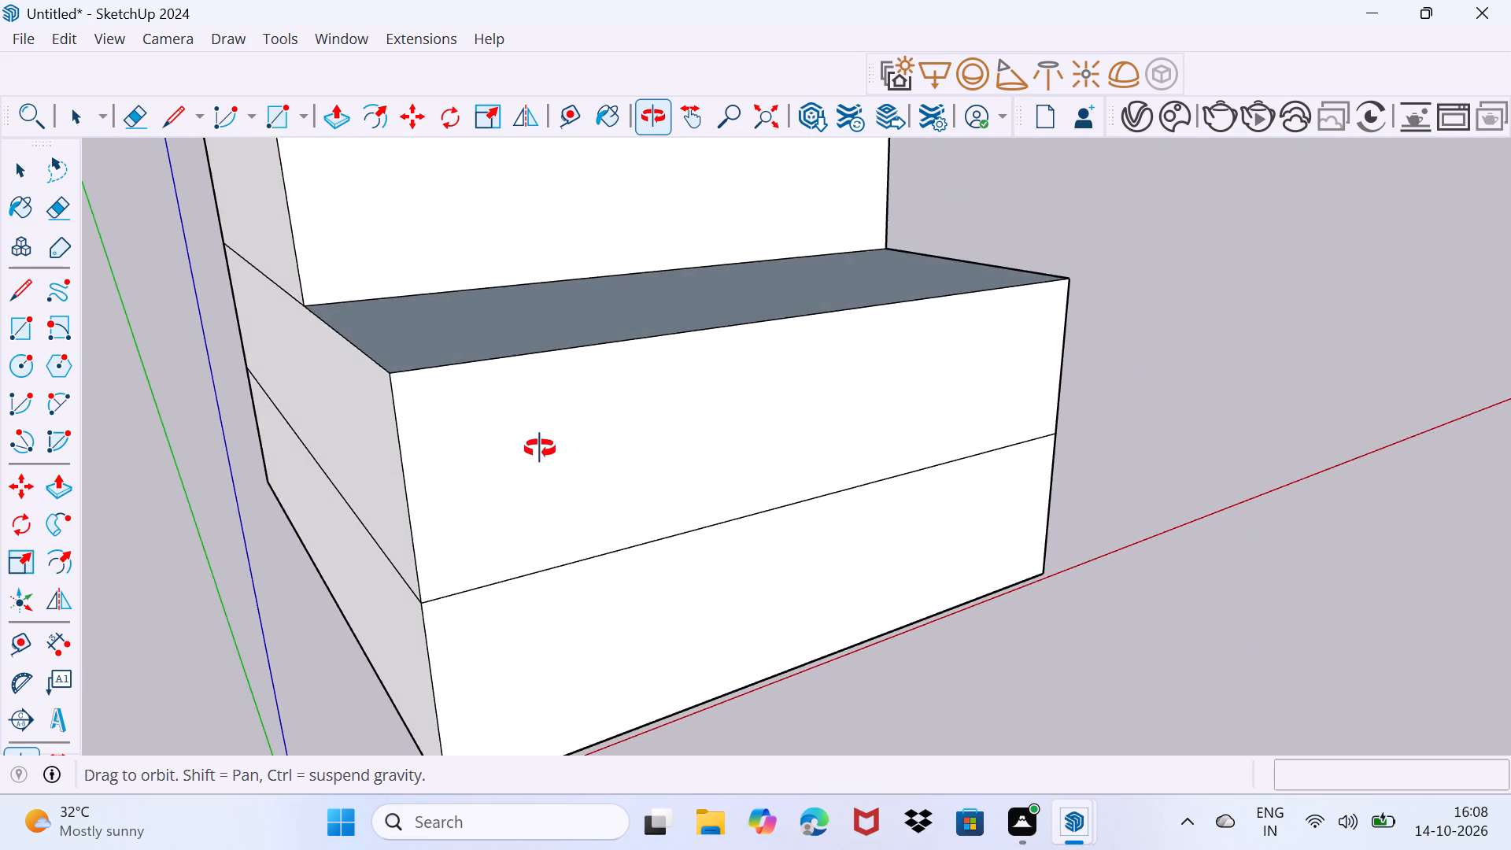
middle_click_drag(540, 449, 504, 445)
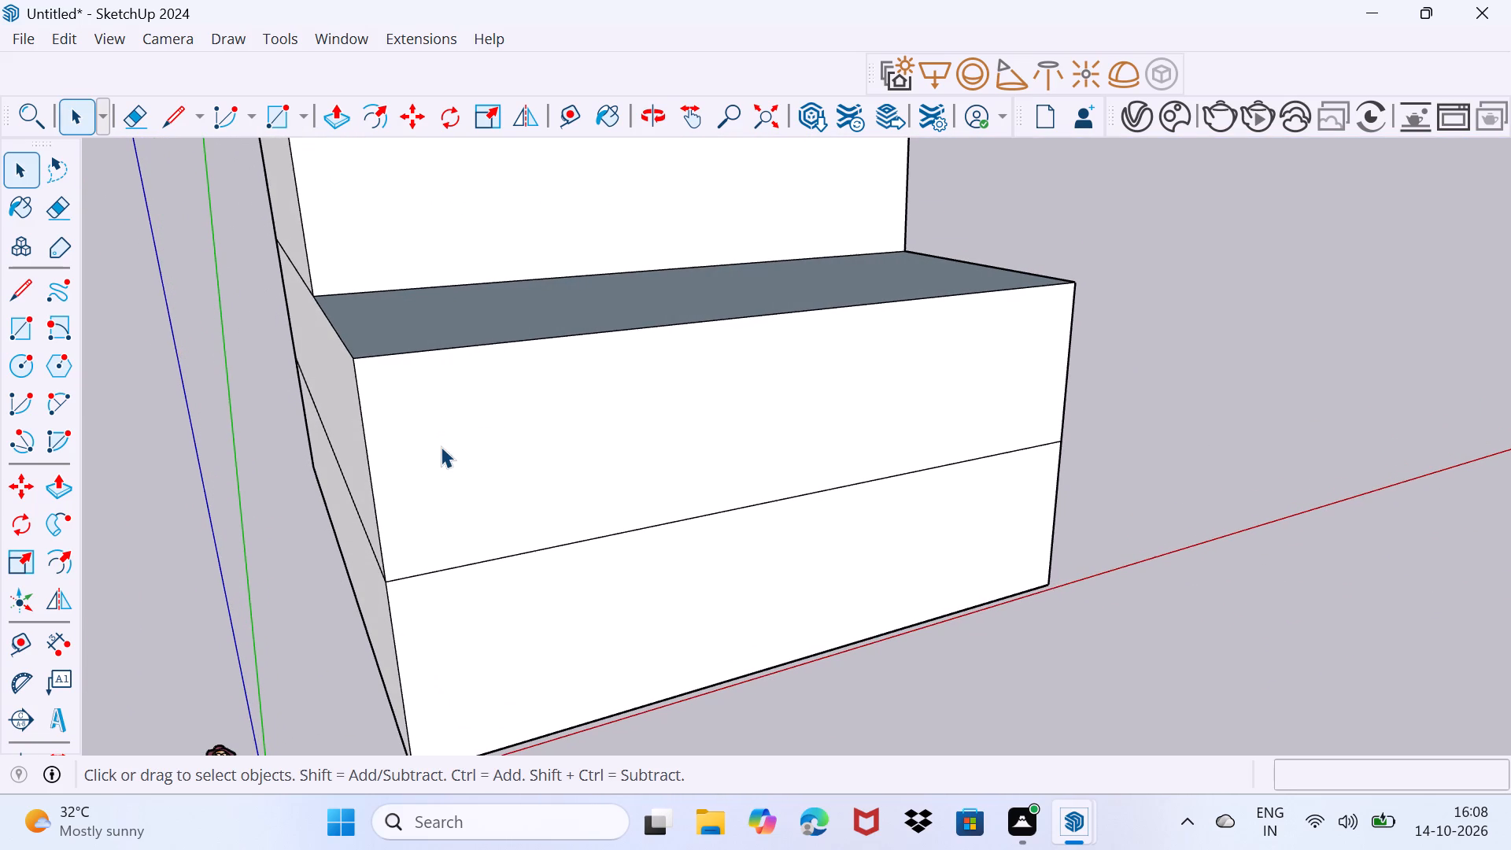
left_click(438, 452)
scroll(401, 501, "up", 3)
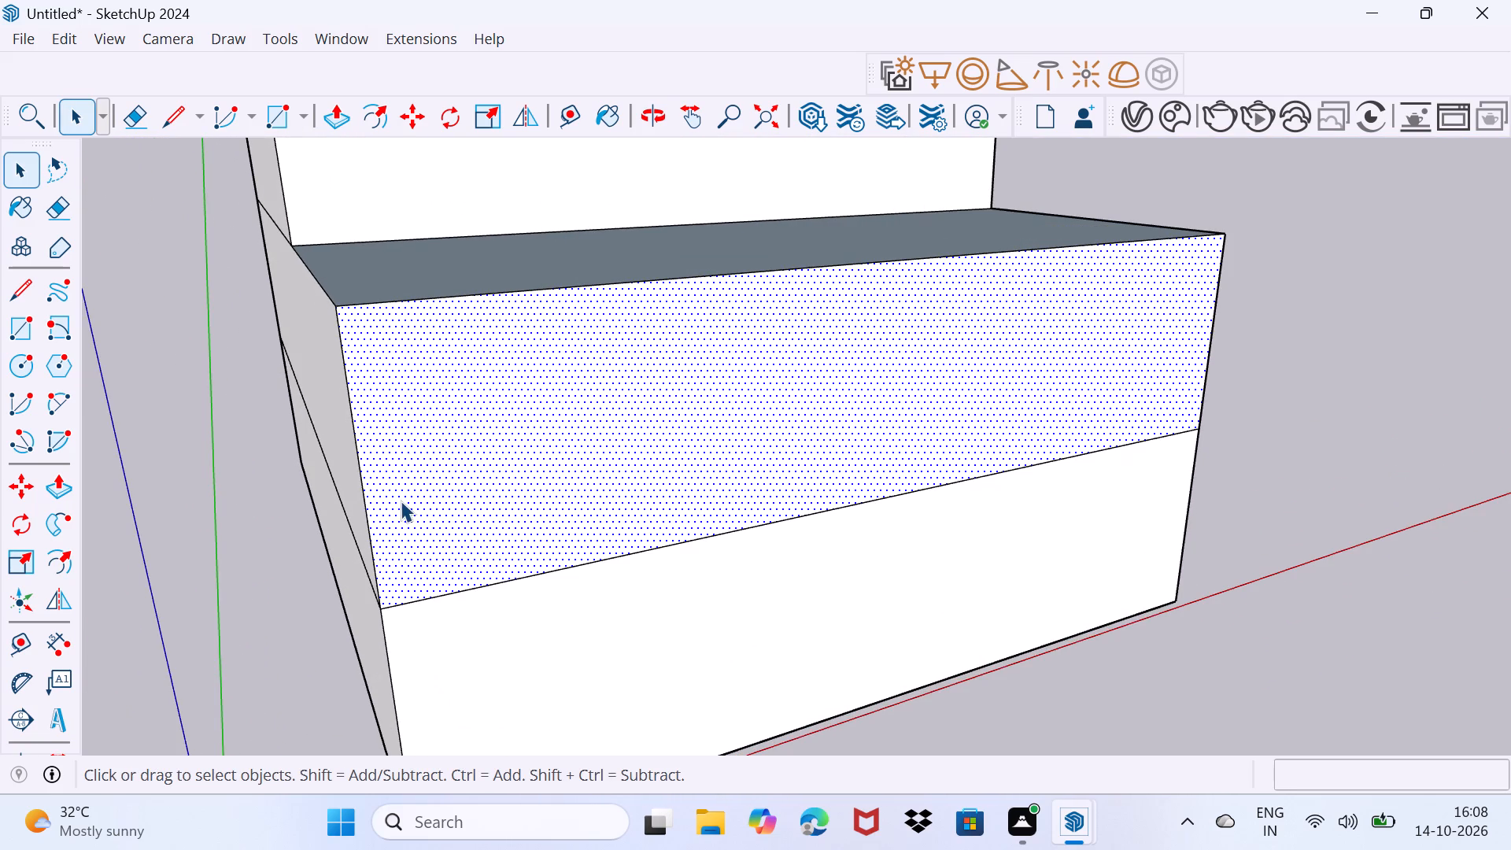
key("space")
left_click_drag(387, 523, 395, 517)
middle_click_drag(402, 501, 347, 501)
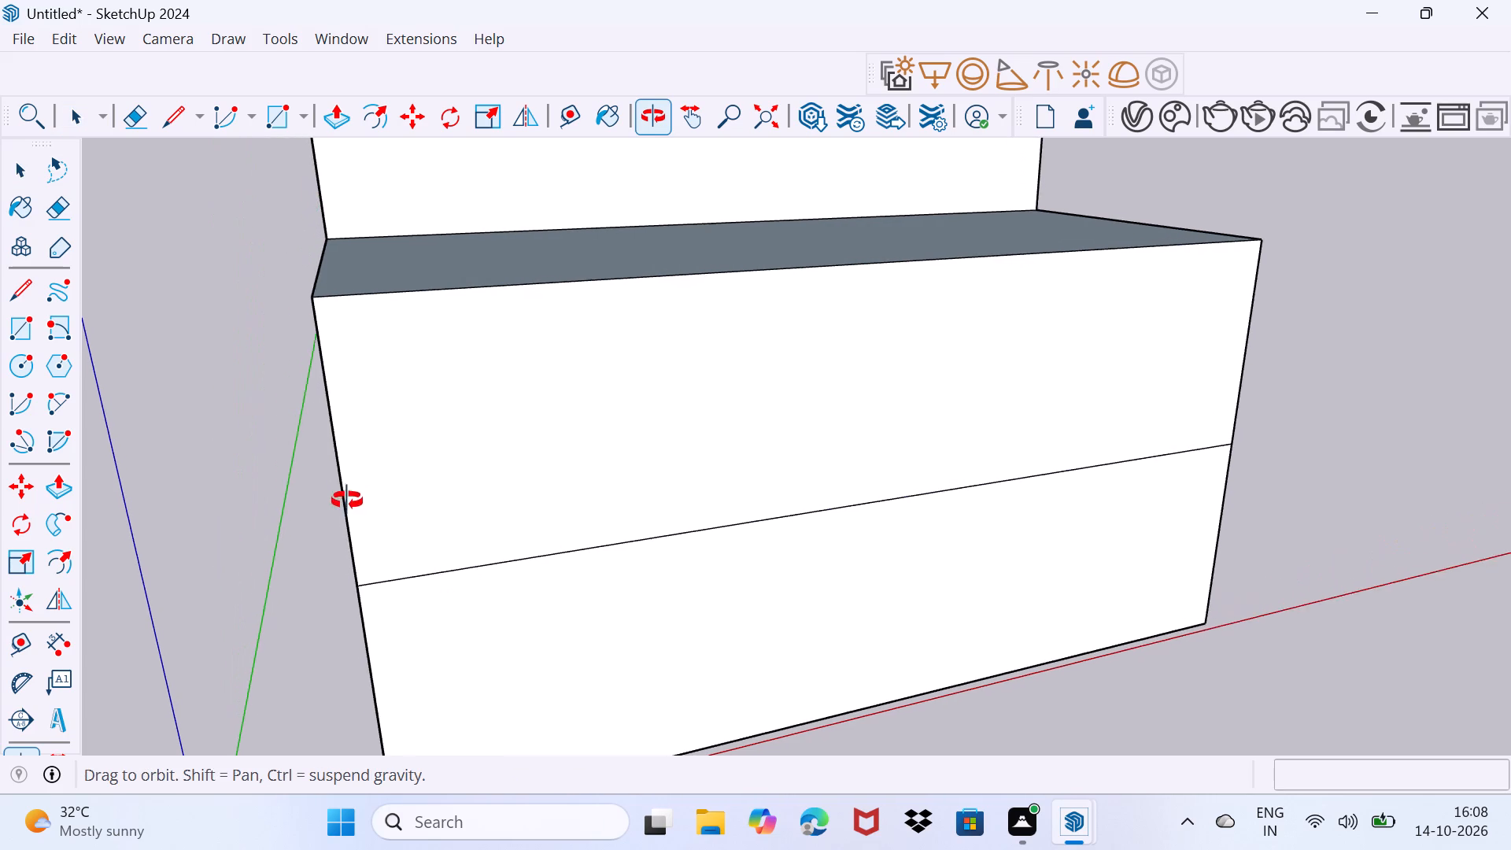
middle_click_drag(347, 501, 345, 501)
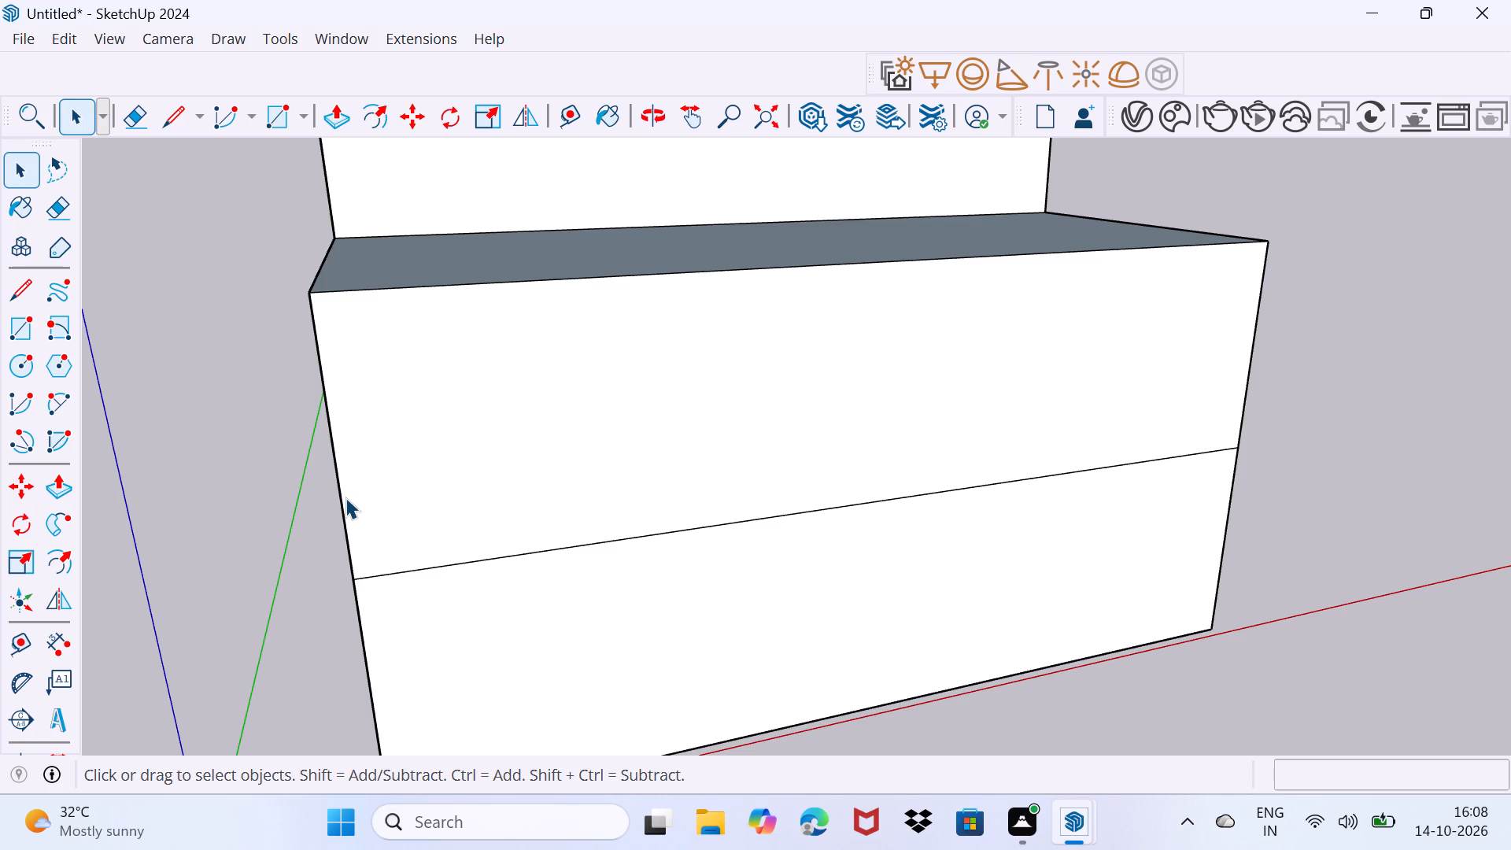
middle_click_drag(336, 479, 427, 450)
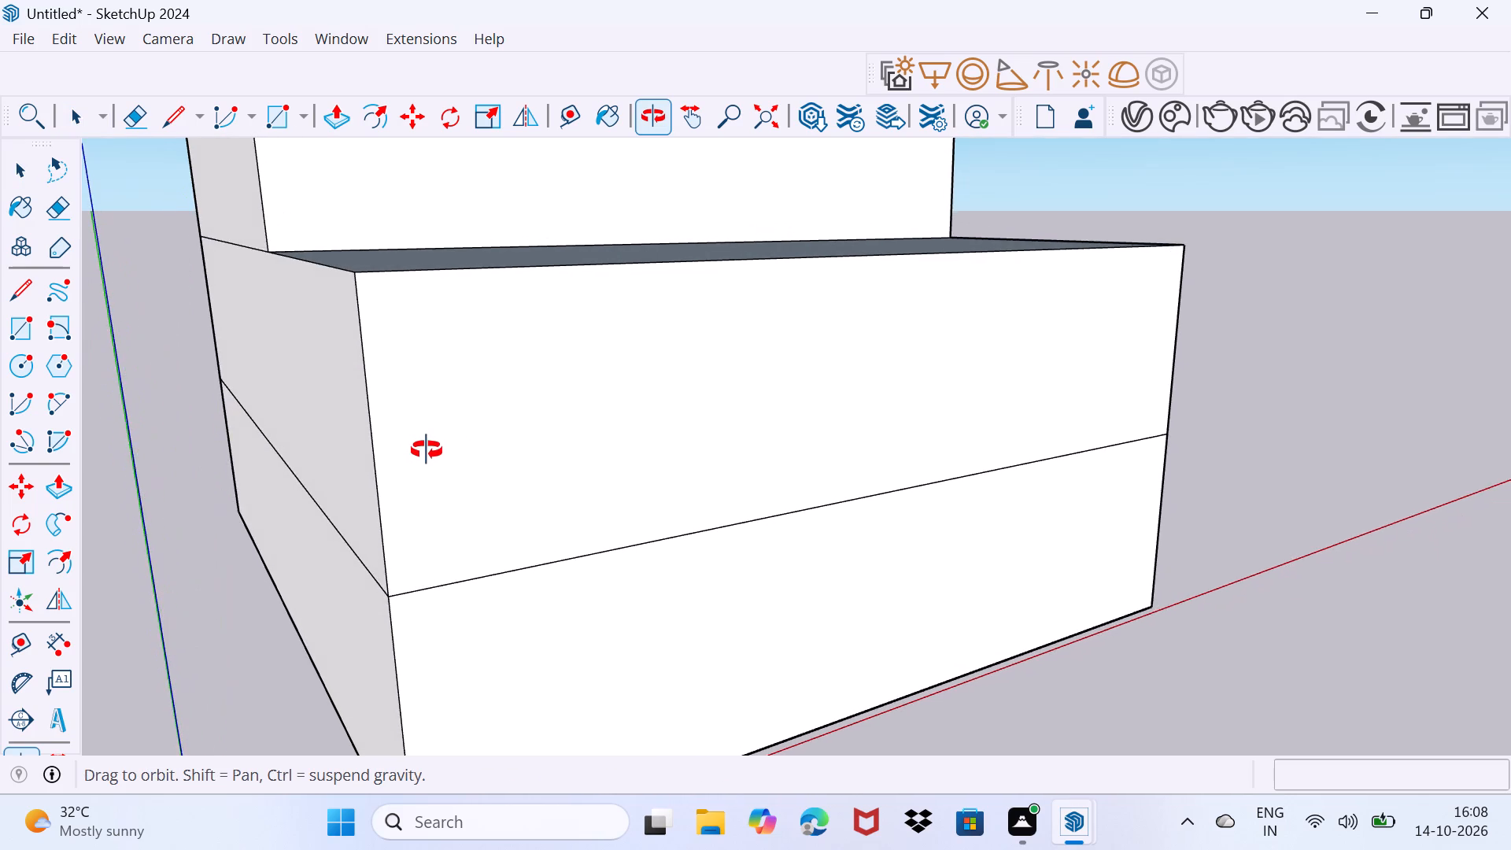
middle_click_drag(427, 450, 427, 474)
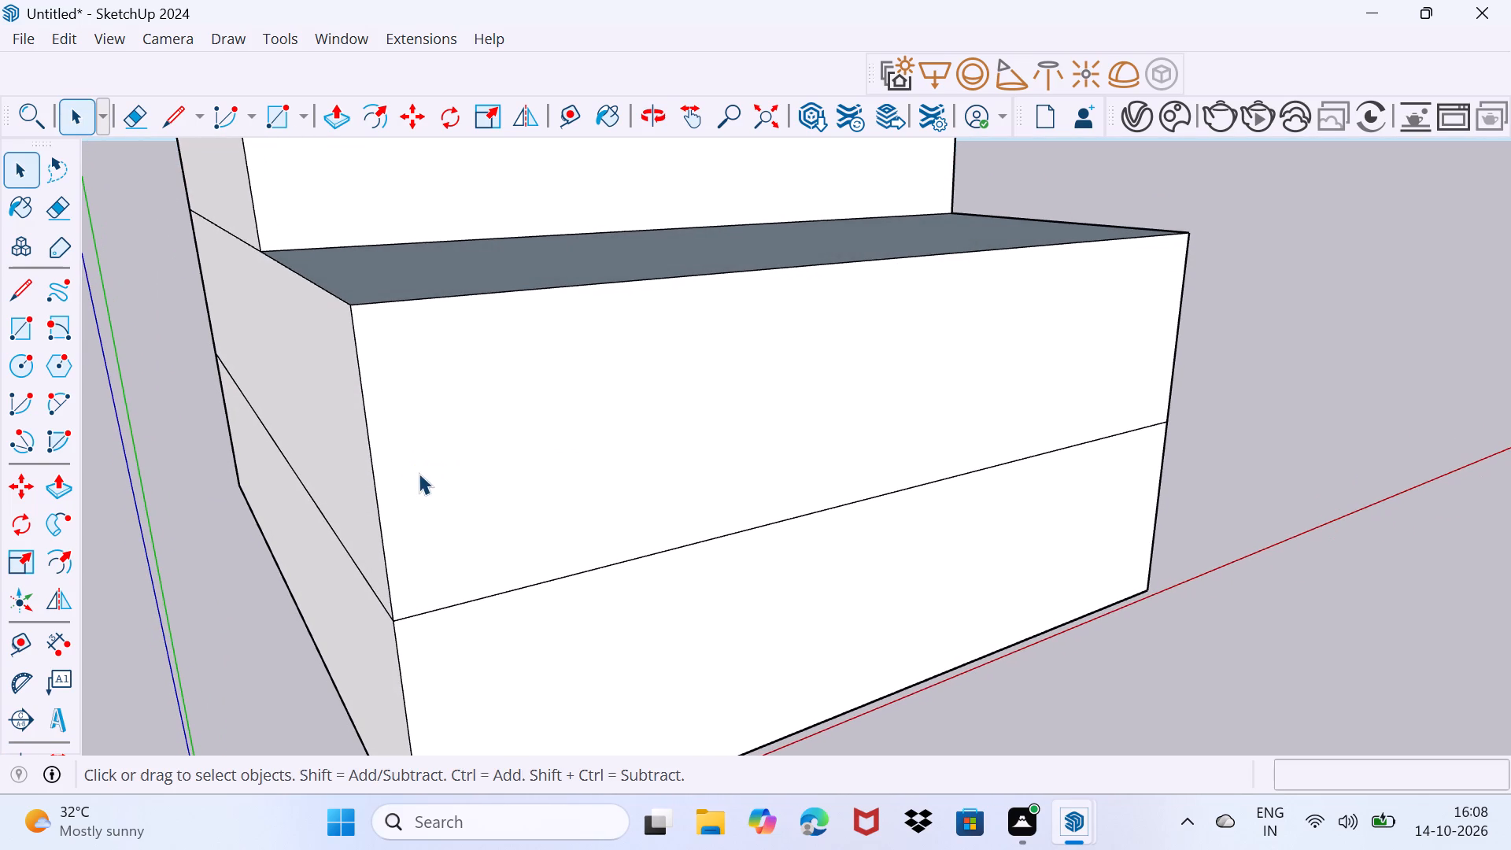
Copy the second storey's left front vertical edge 6" inward along the front face.
middle_click_drag(378, 519, 291, 519)
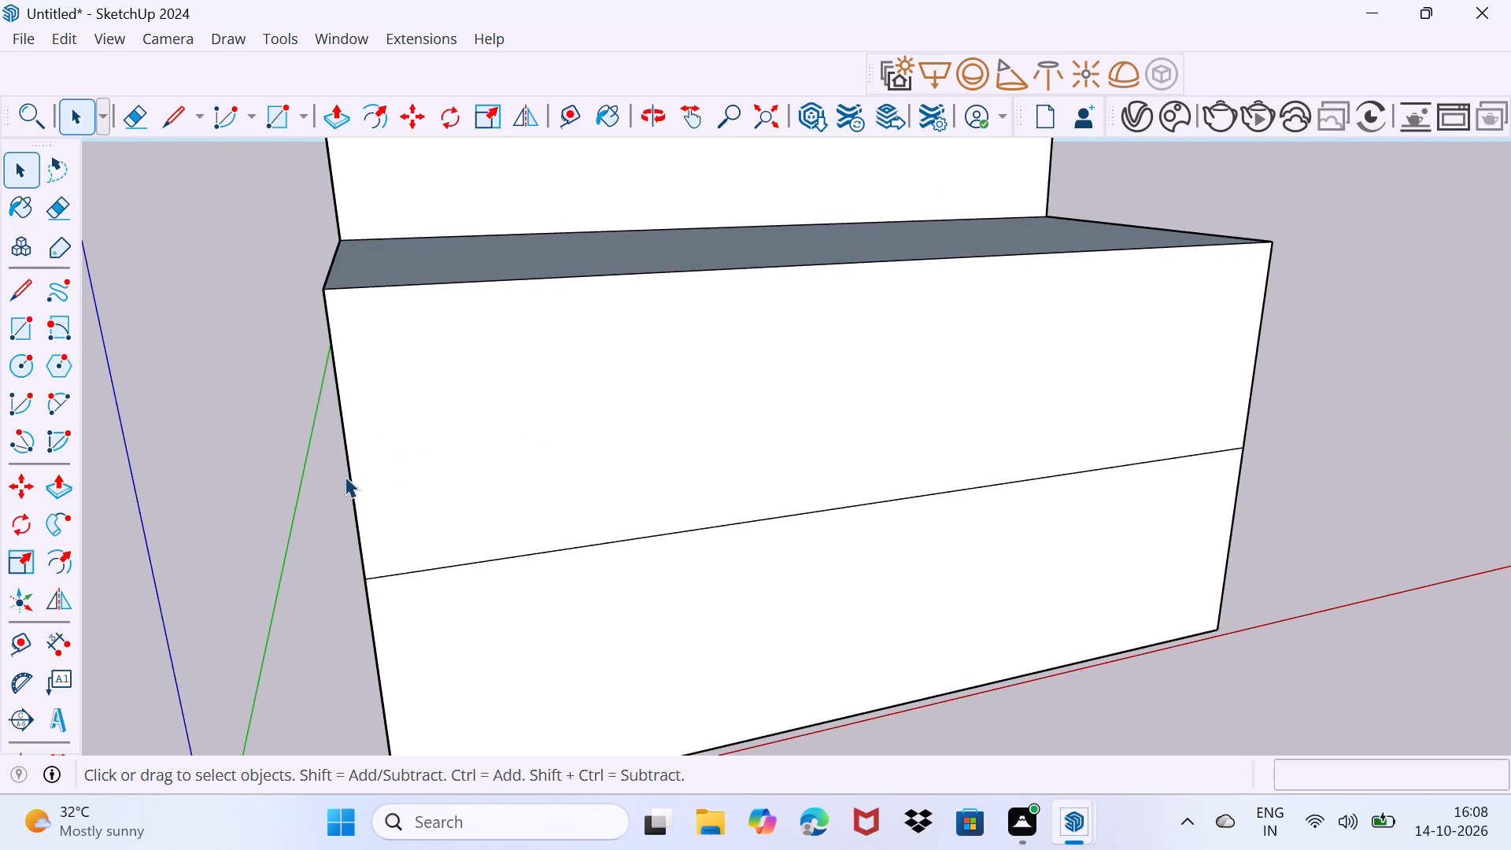
left_click(351, 477)
scroll(359, 543, "up", 3)
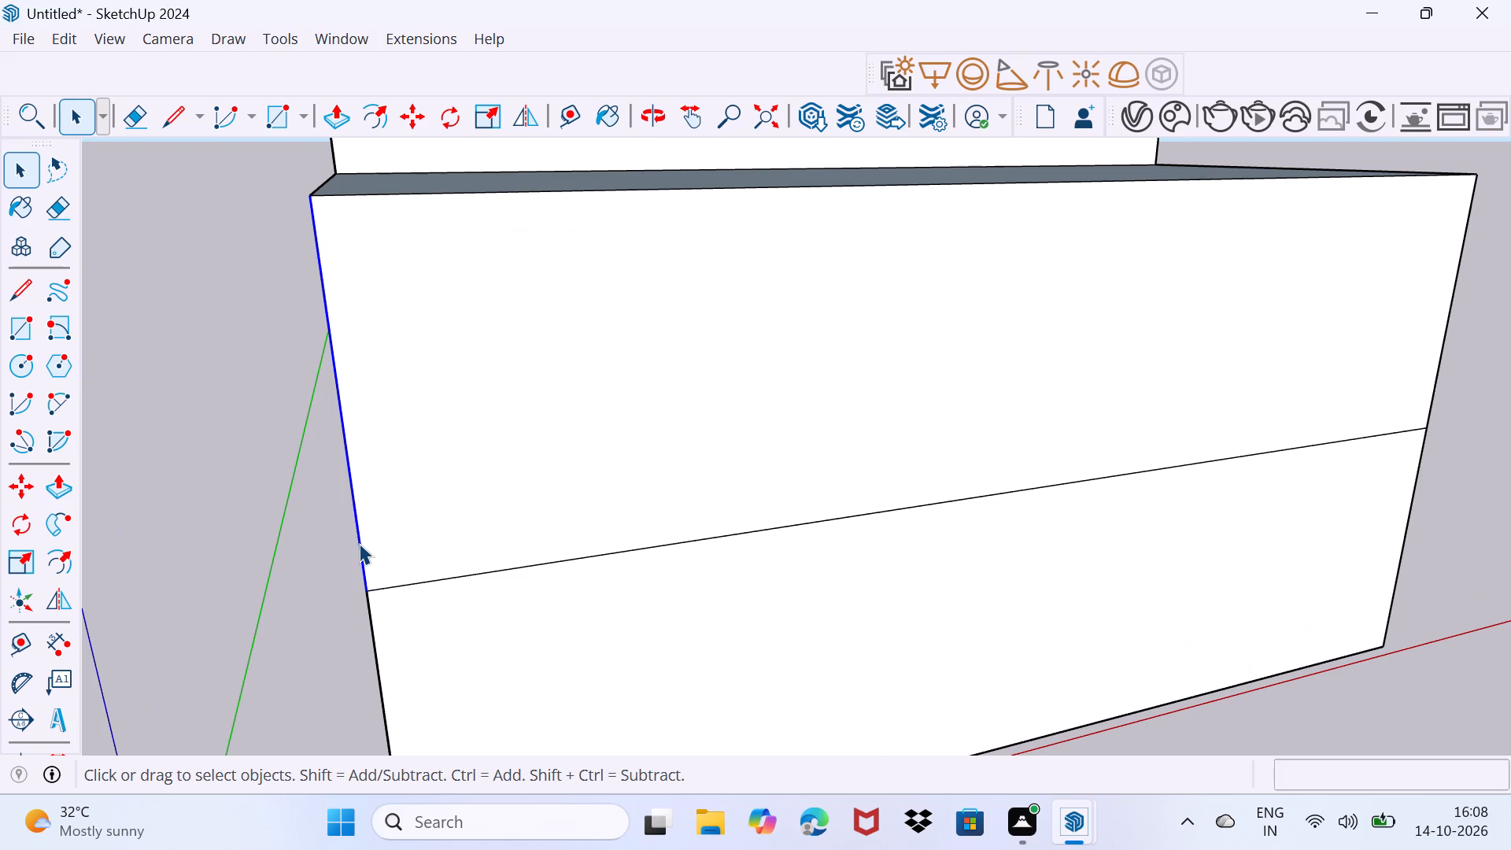
key("m")
left_click(364, 582)
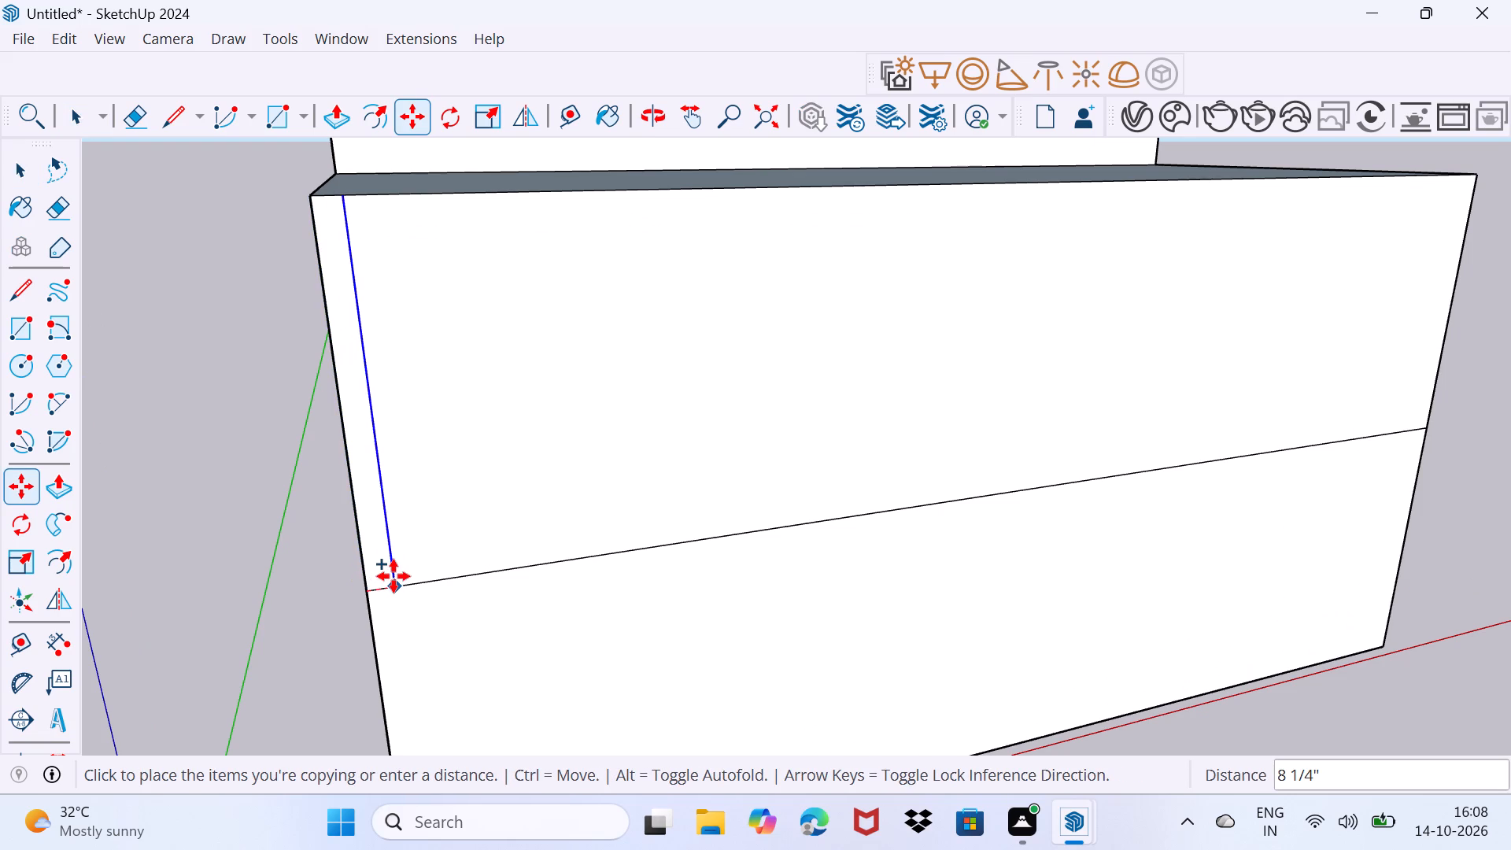
type("6\"")
key("Return")
key("space")
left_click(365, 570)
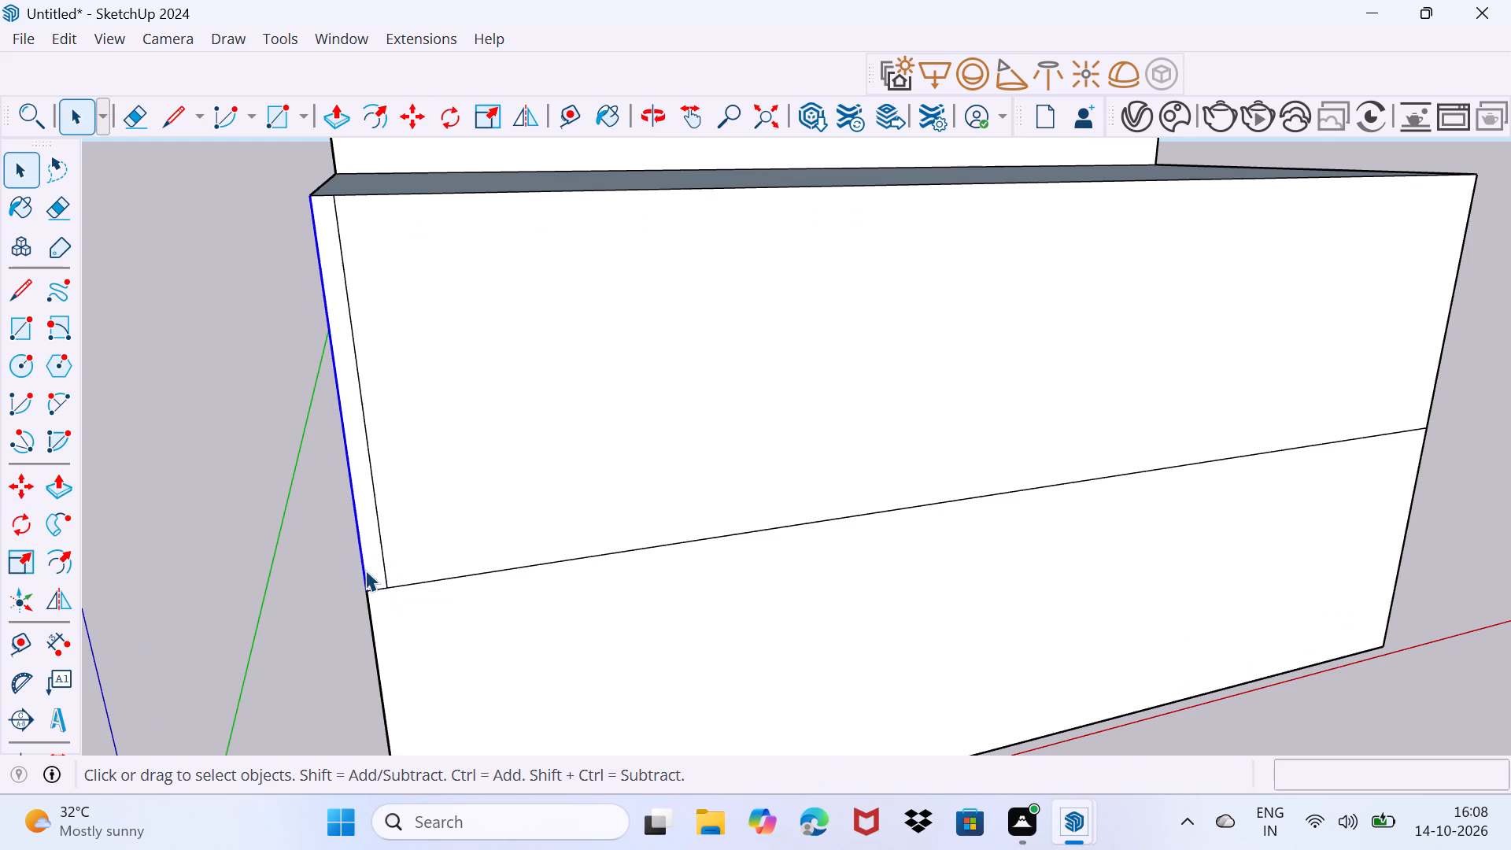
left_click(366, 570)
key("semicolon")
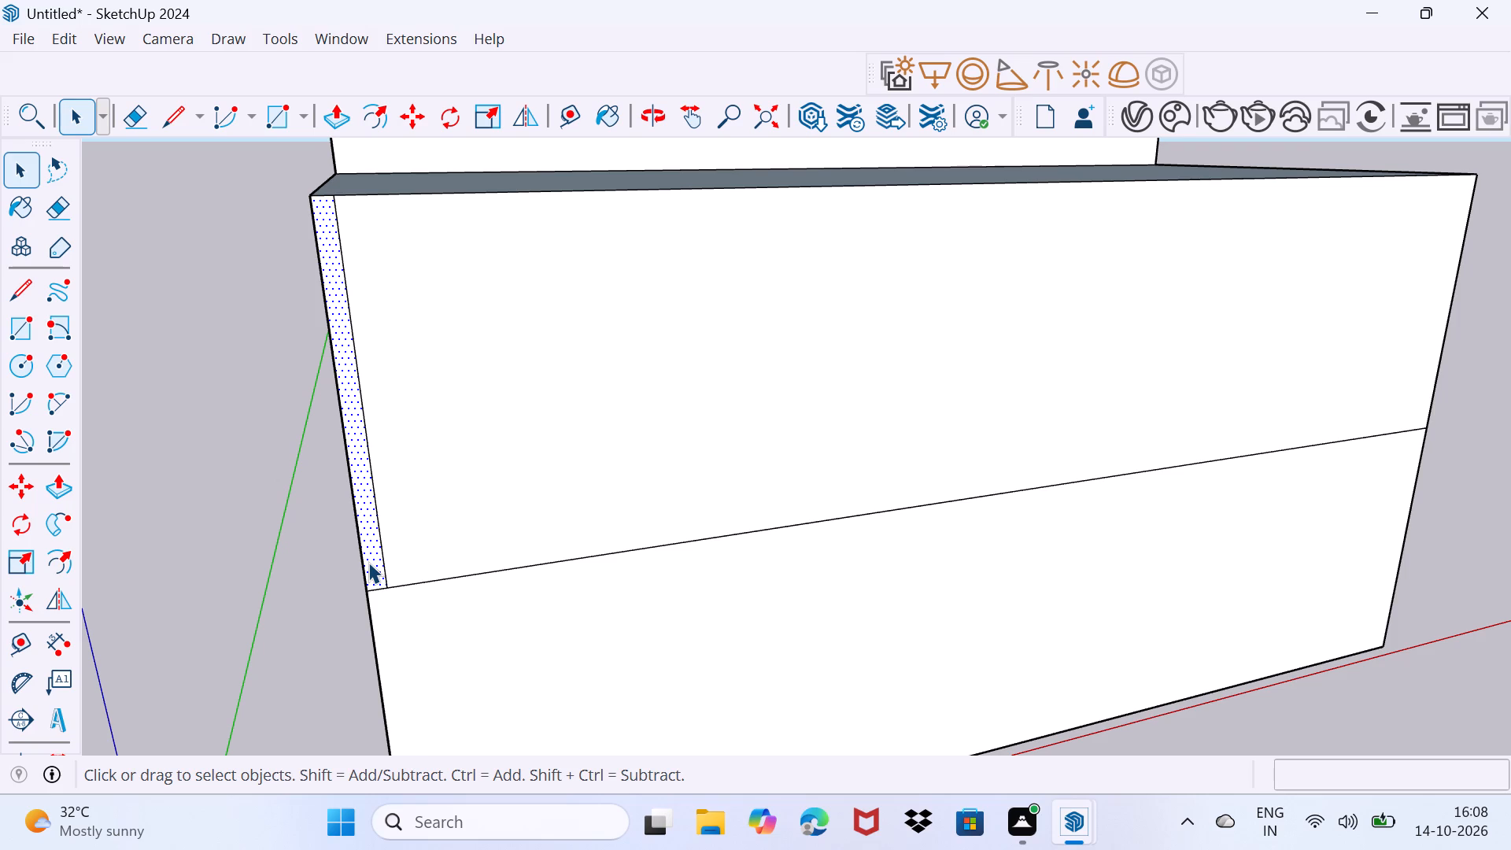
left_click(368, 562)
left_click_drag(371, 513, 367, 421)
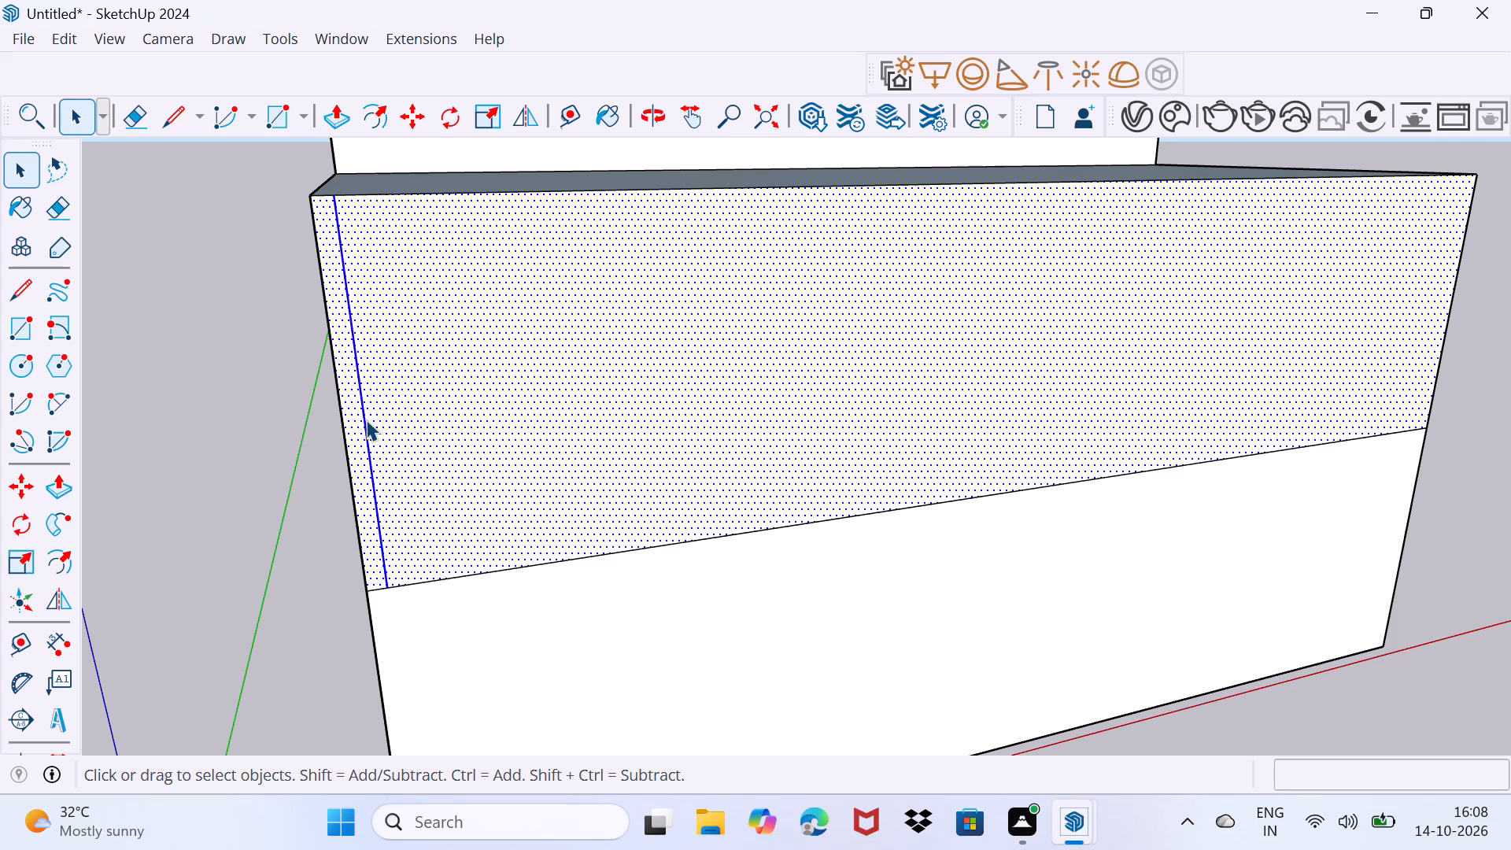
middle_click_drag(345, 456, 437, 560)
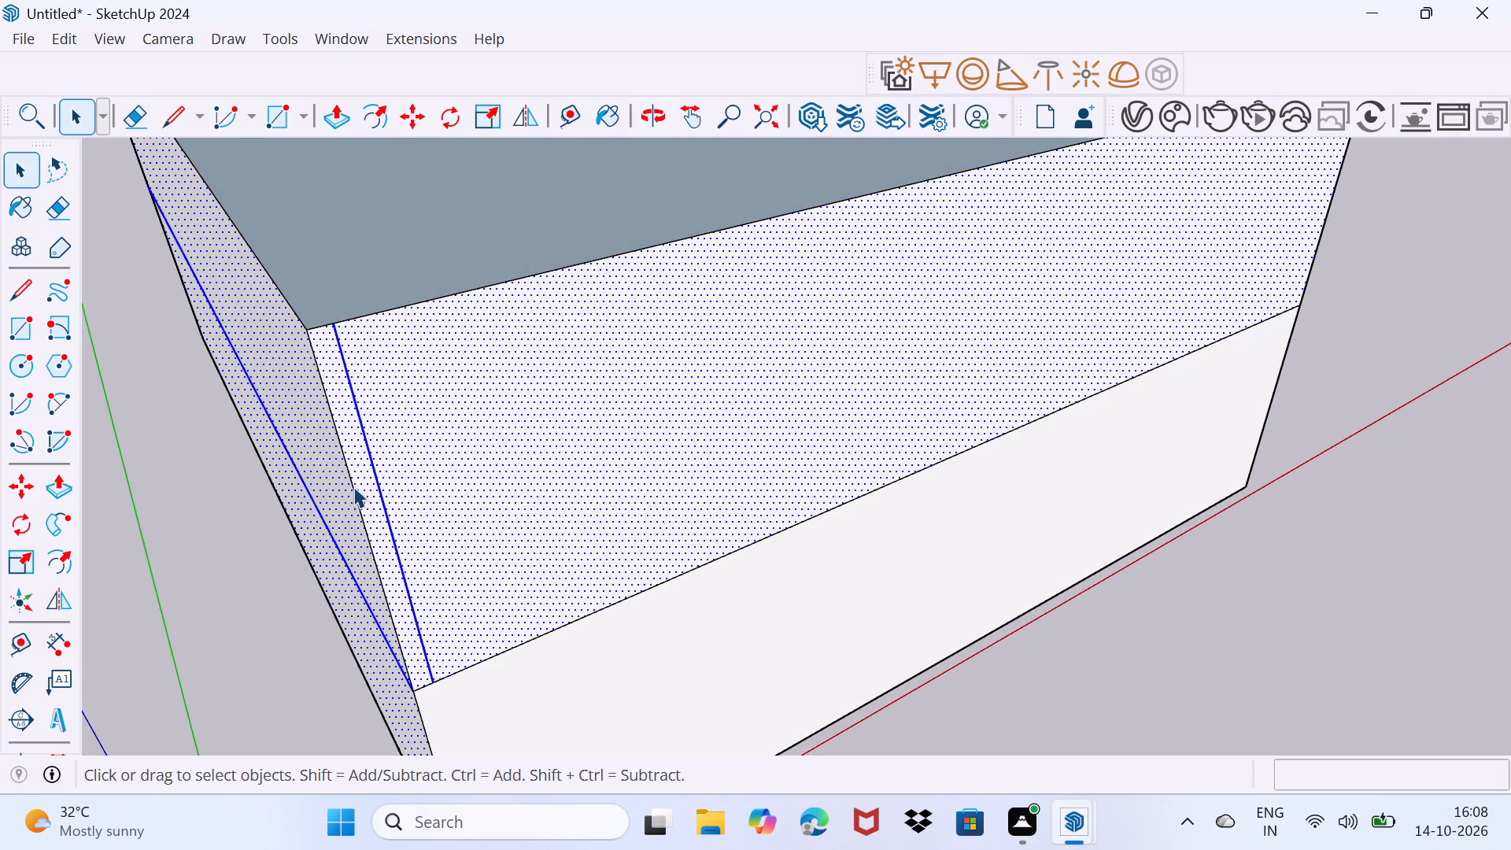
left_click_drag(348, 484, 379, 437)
Draw a line about 17' 4" long across the terrace floor, from the copied edge's top endpoint to the recessed wall.
scroll(308, 331, "up", 3)
middle_click_drag(322, 309, 232, 275)
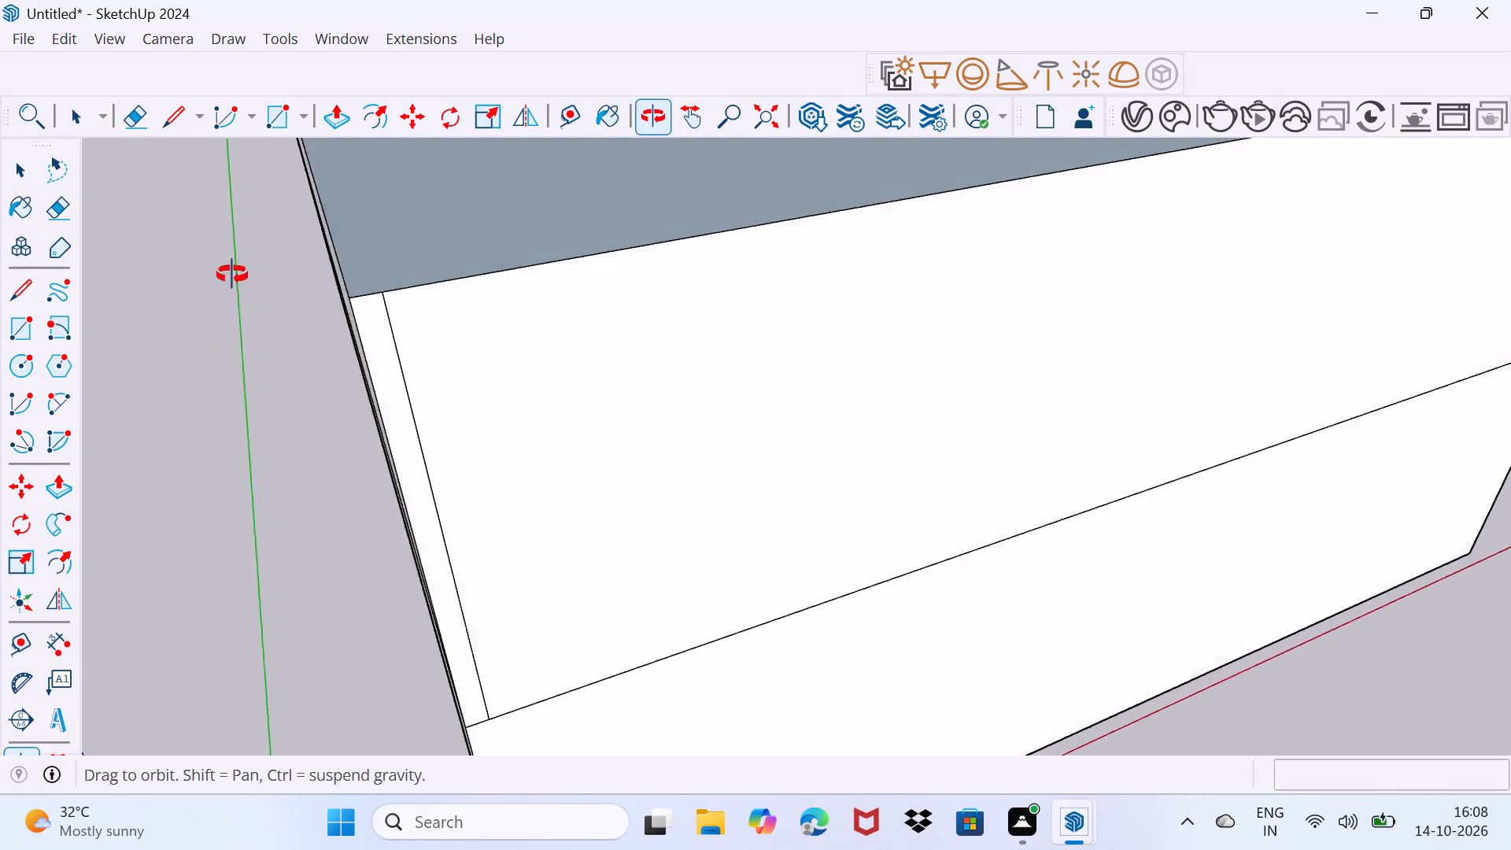
middle_click_drag(232, 275, 241, 534)
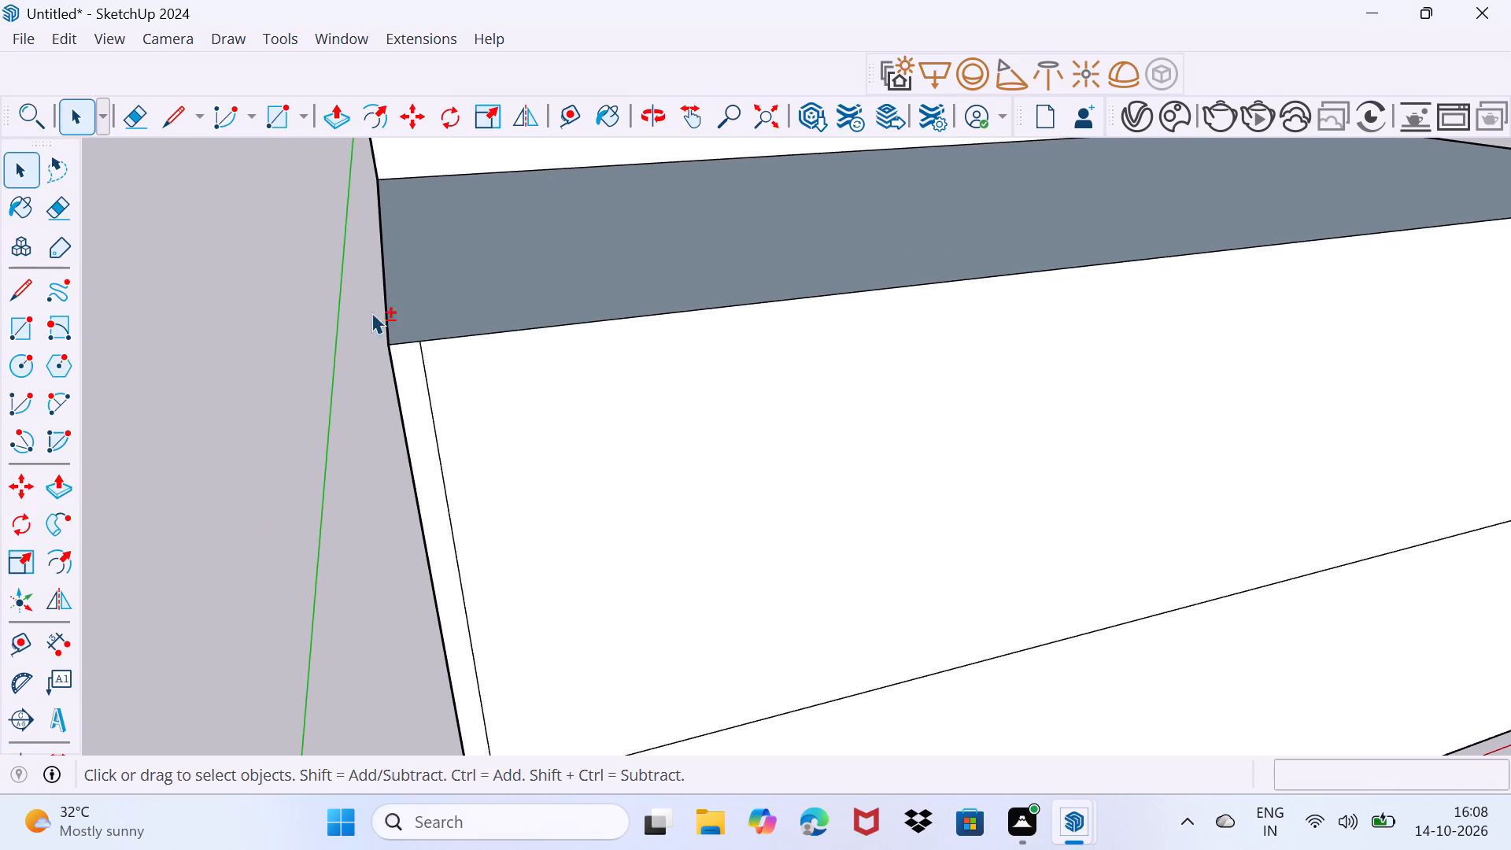
middle_click_drag(371, 312, 390, 507, "shift")
type("ll")
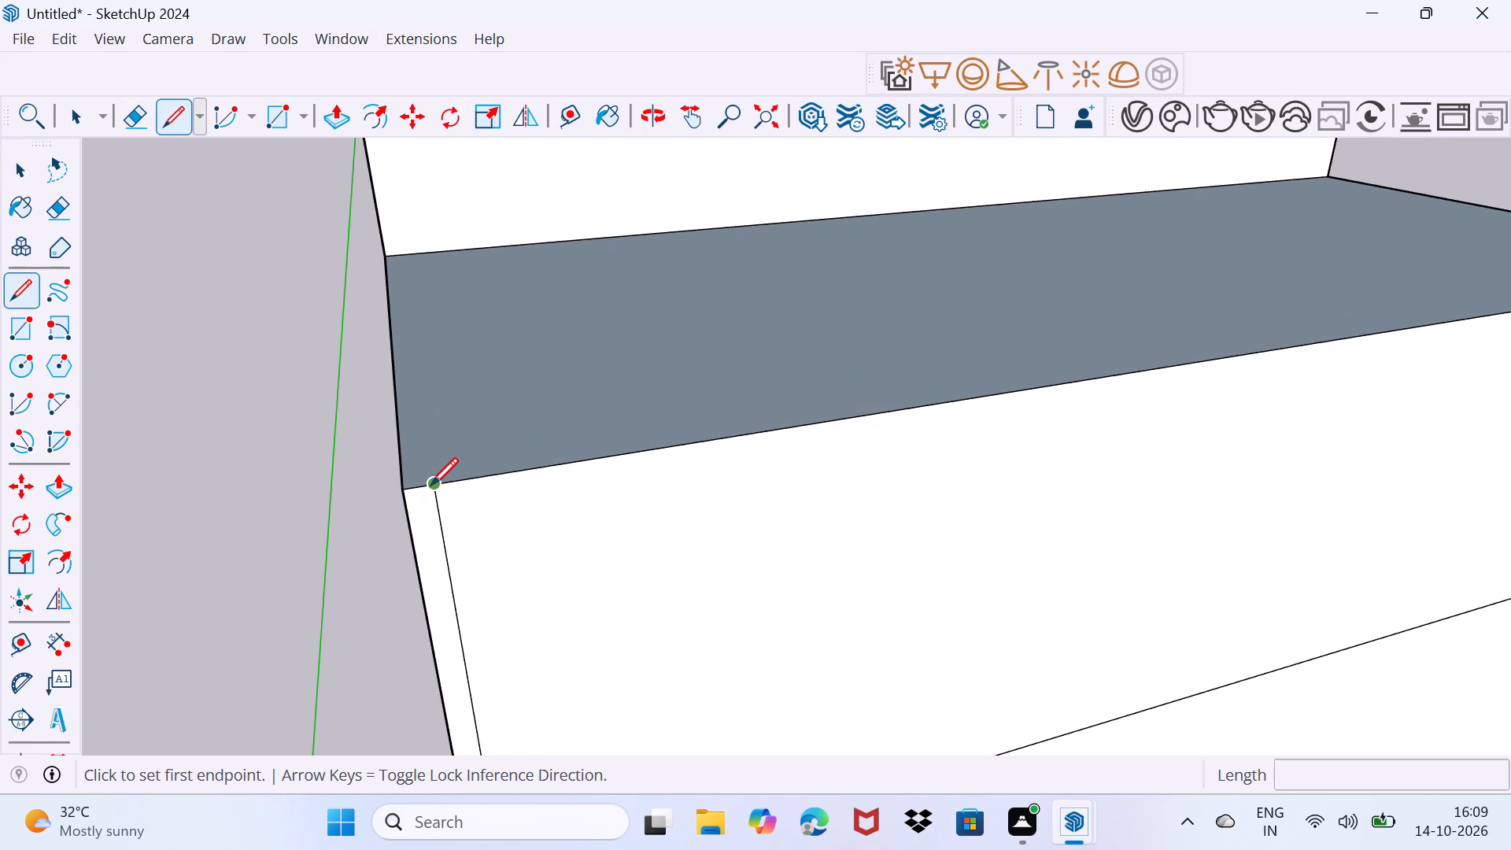
left_click(430, 484)
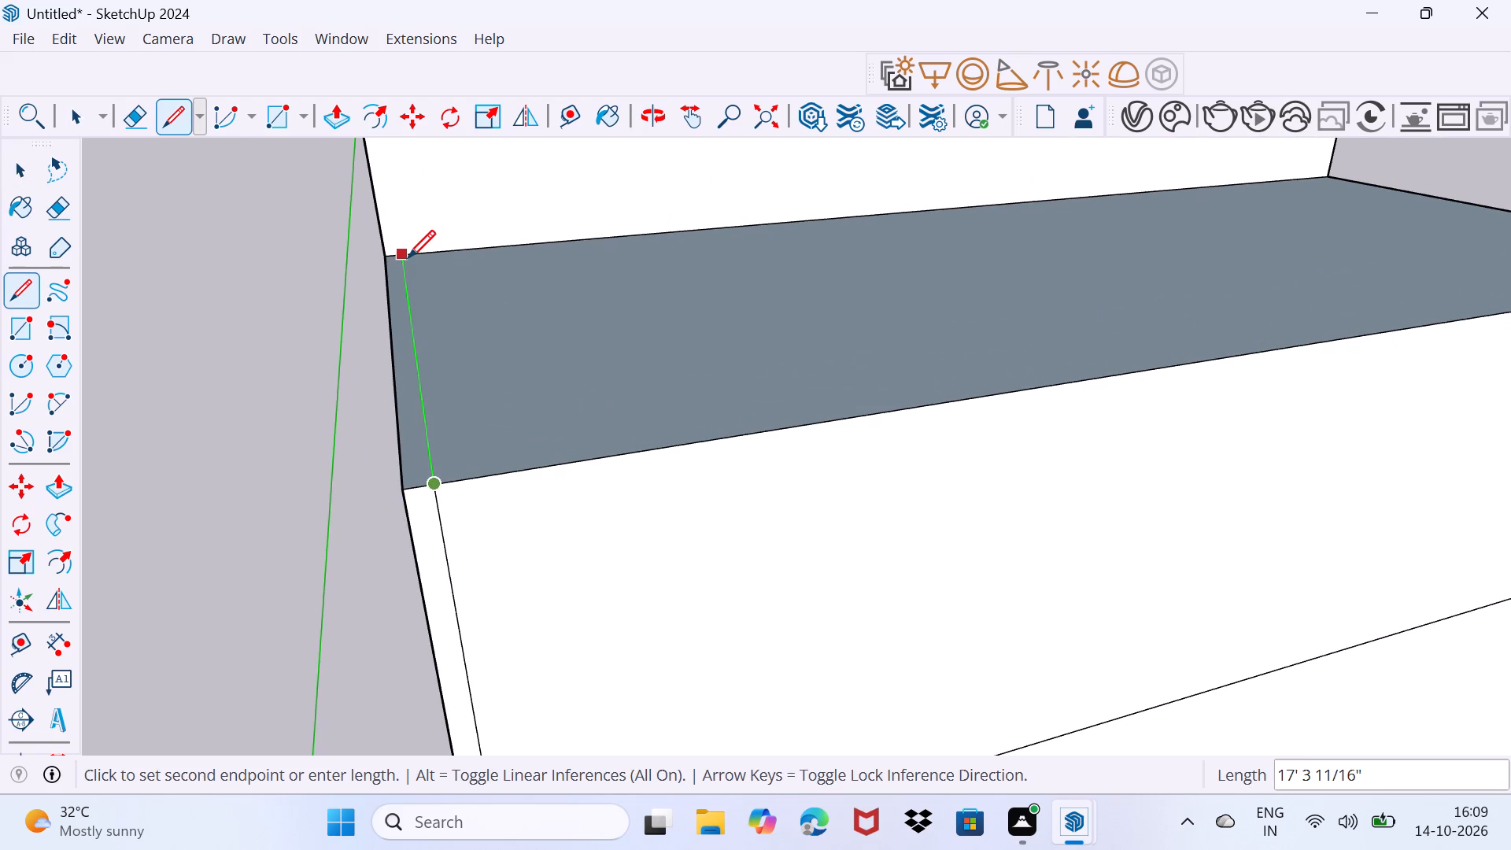
left_click(408, 257)
key("space")
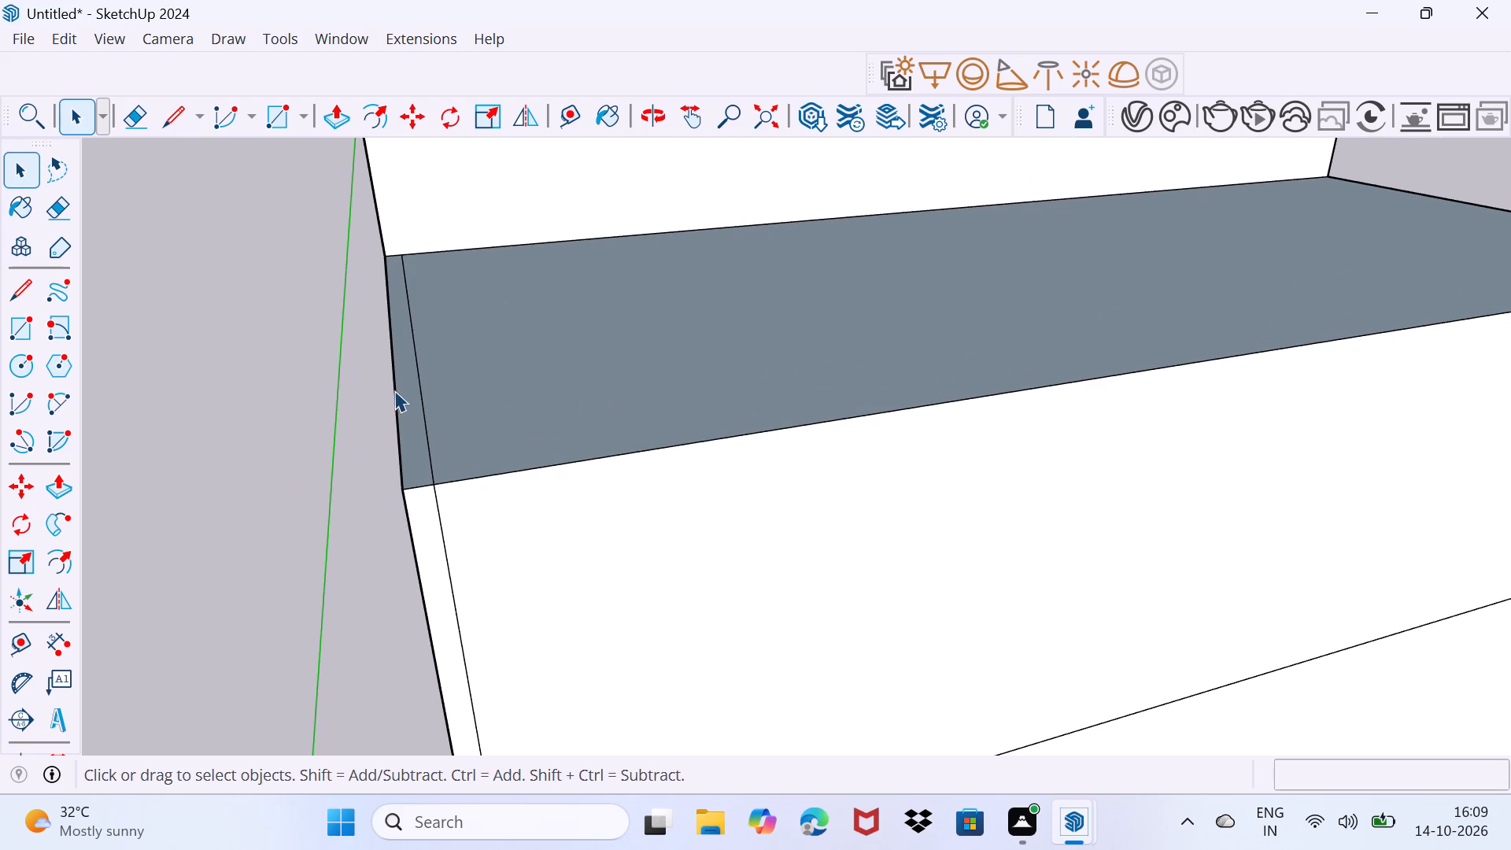
Push/Pull the narrow strip at the terrace's left edge up 10' to the top storey's height as a side wall.
left_click(404, 401)
key("p")
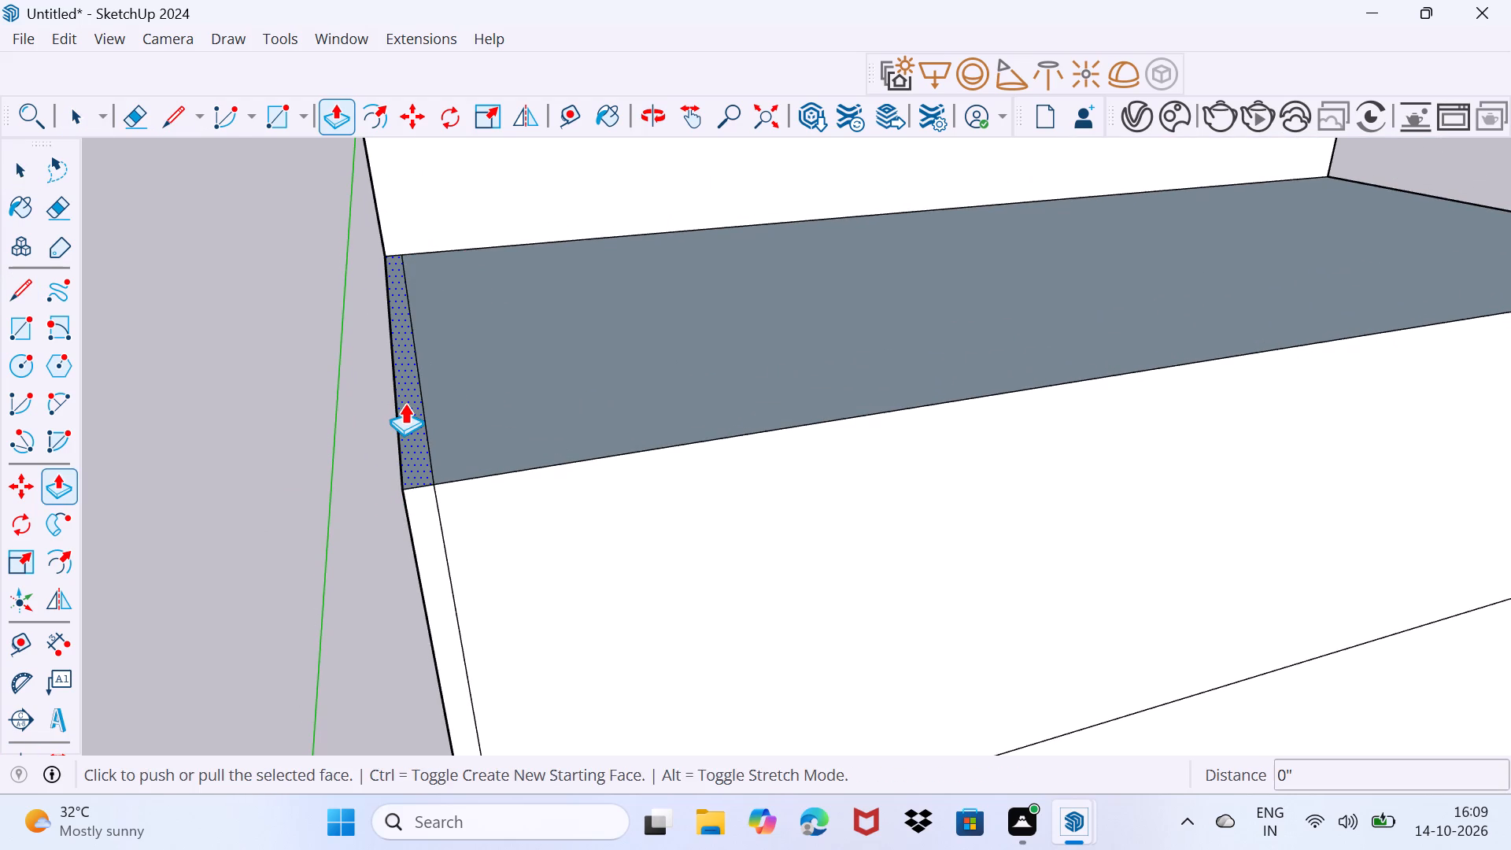
left_click(405, 403)
scroll(390, 242, "down", 8)
middle_click_drag(390, 242, 412, 441)
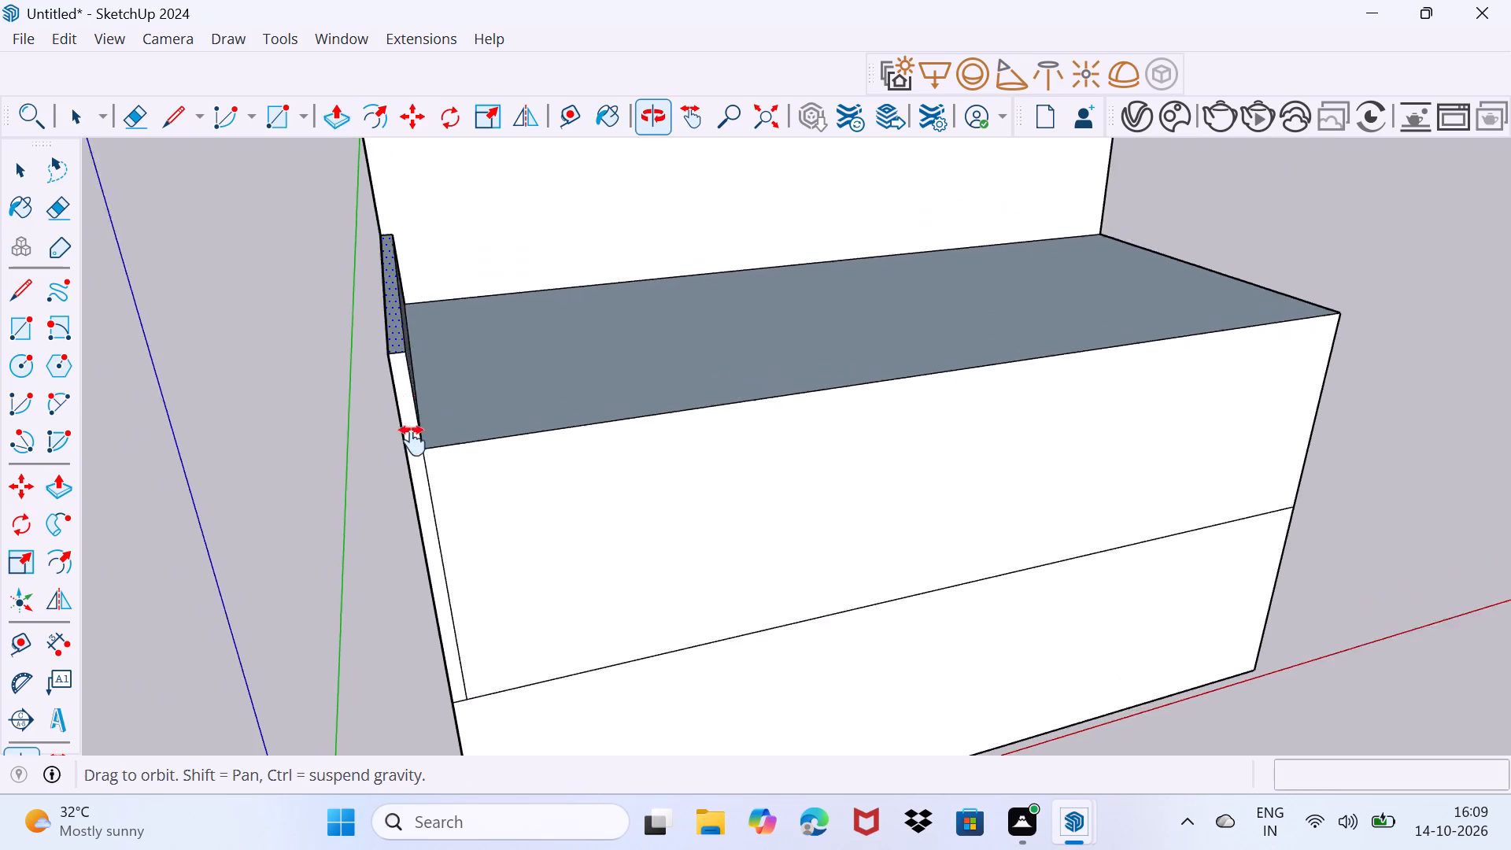
middle_click_drag(412, 441, 423, 564)
left_click(408, 244)
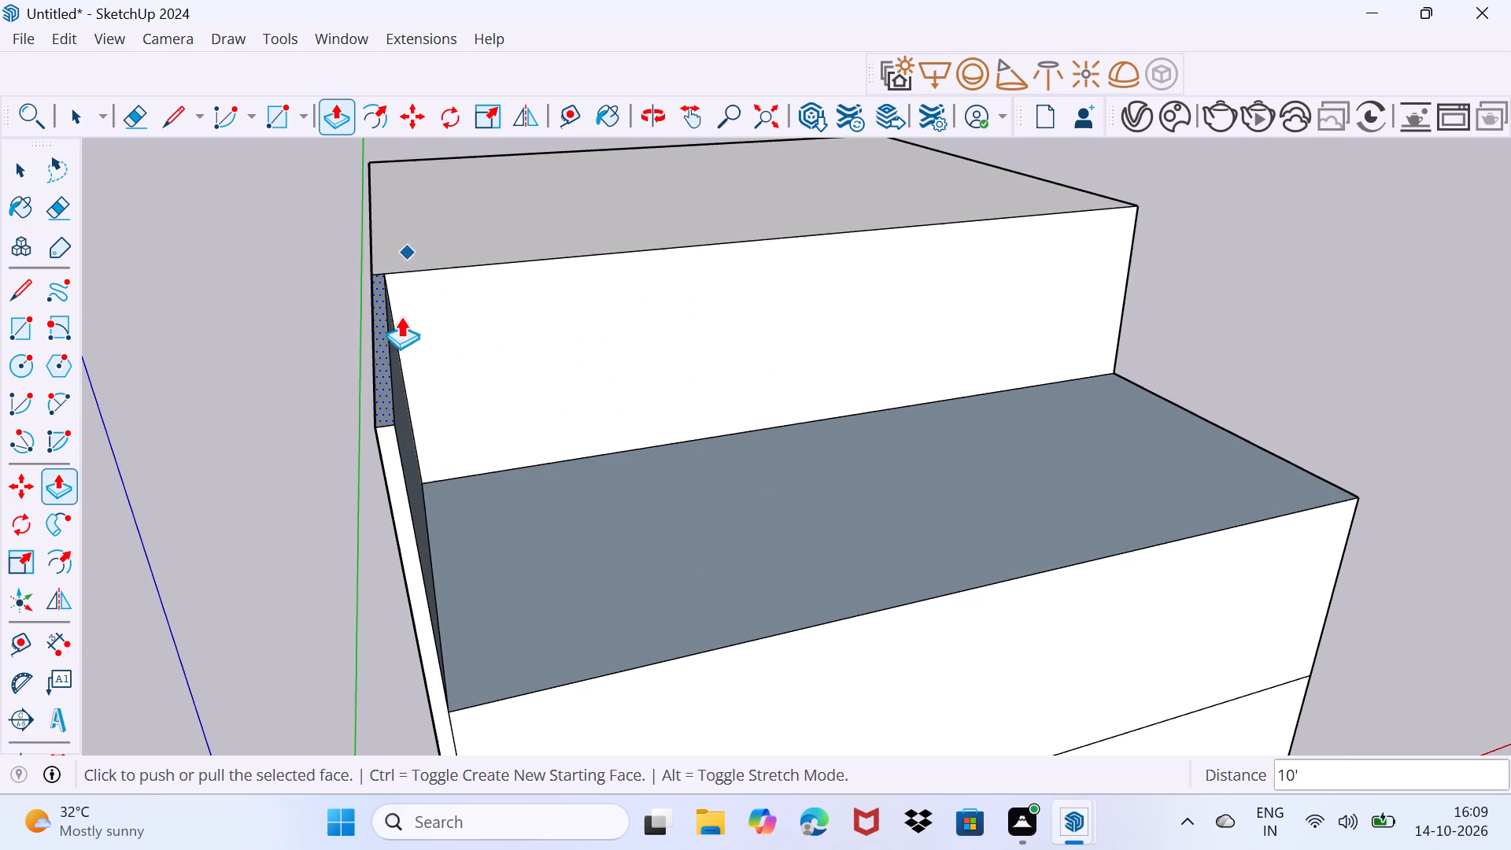
middle_click_drag(410, 476, 353, 394)
key("space")
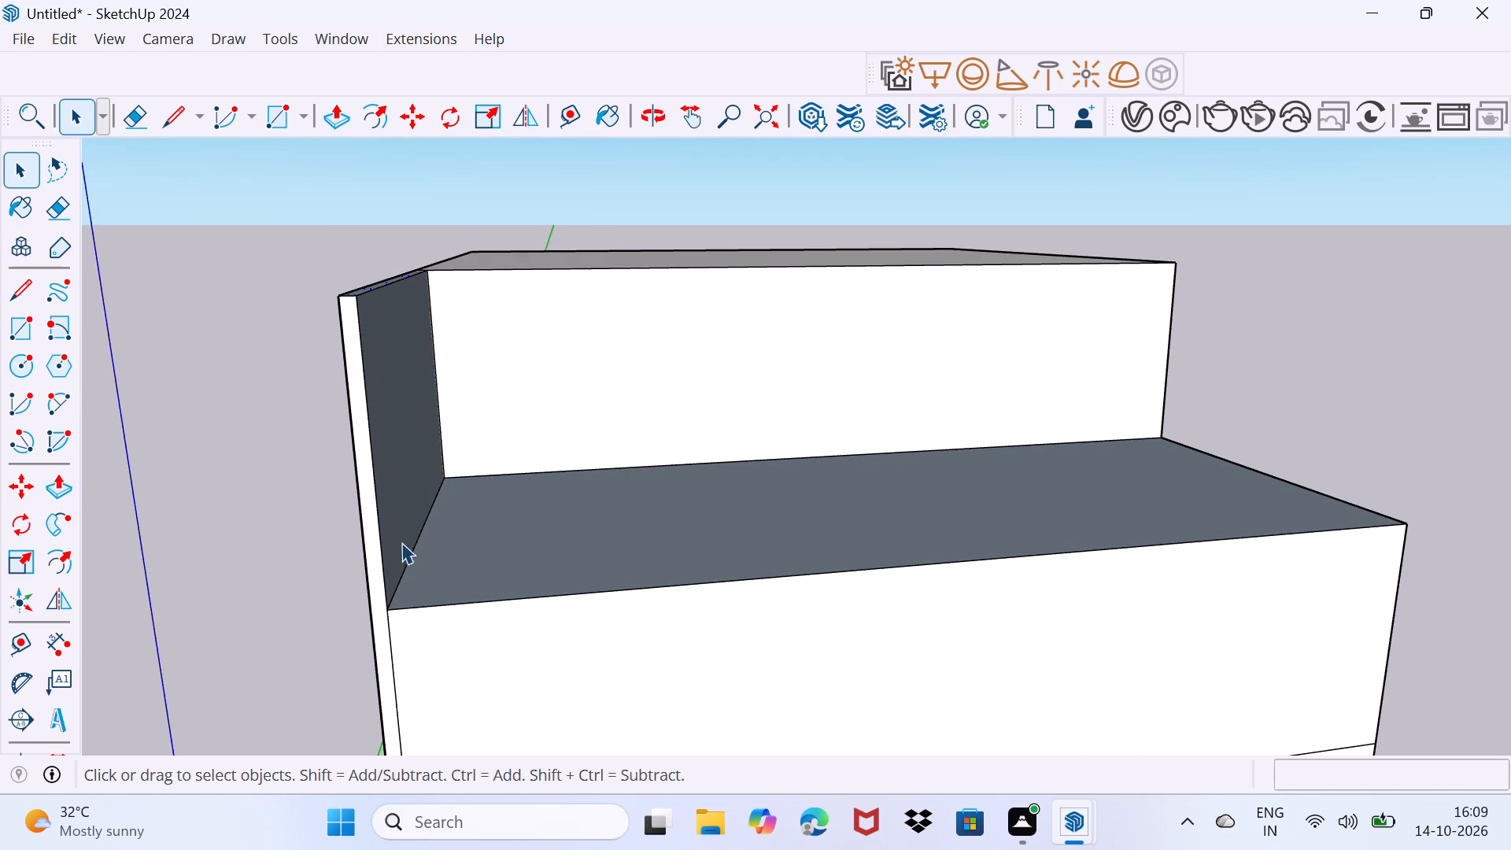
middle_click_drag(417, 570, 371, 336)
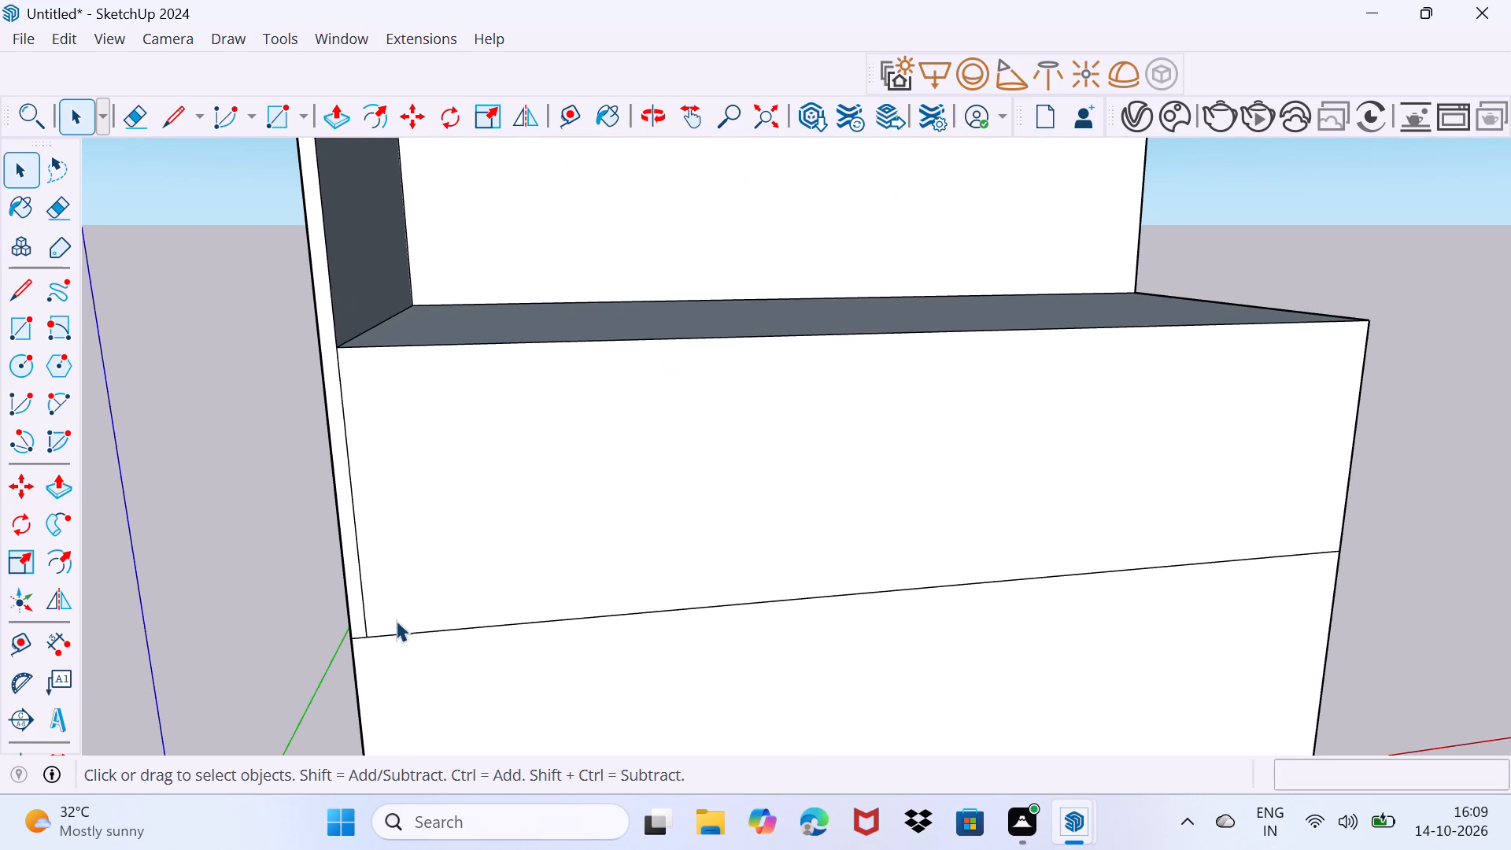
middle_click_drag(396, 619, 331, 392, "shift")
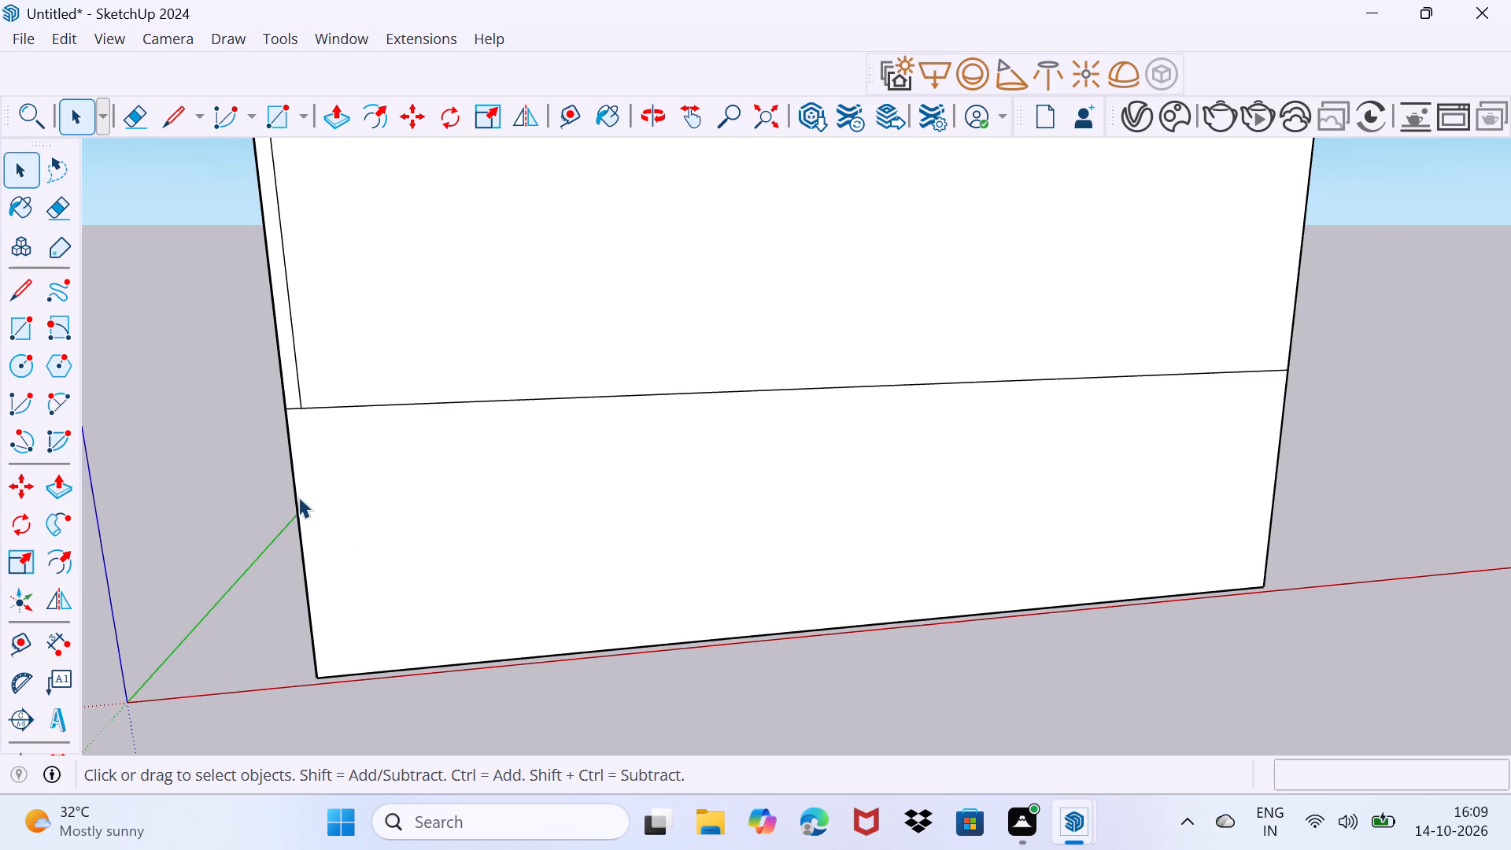
Draw a 40' by 6" rotated rectangle downward from the bottom edge of the building's rear face.
scroll(298, 495, "up", 1)
middle_click_drag(350, 568, 0, 446)
scroll(290, 531, "up", 1)
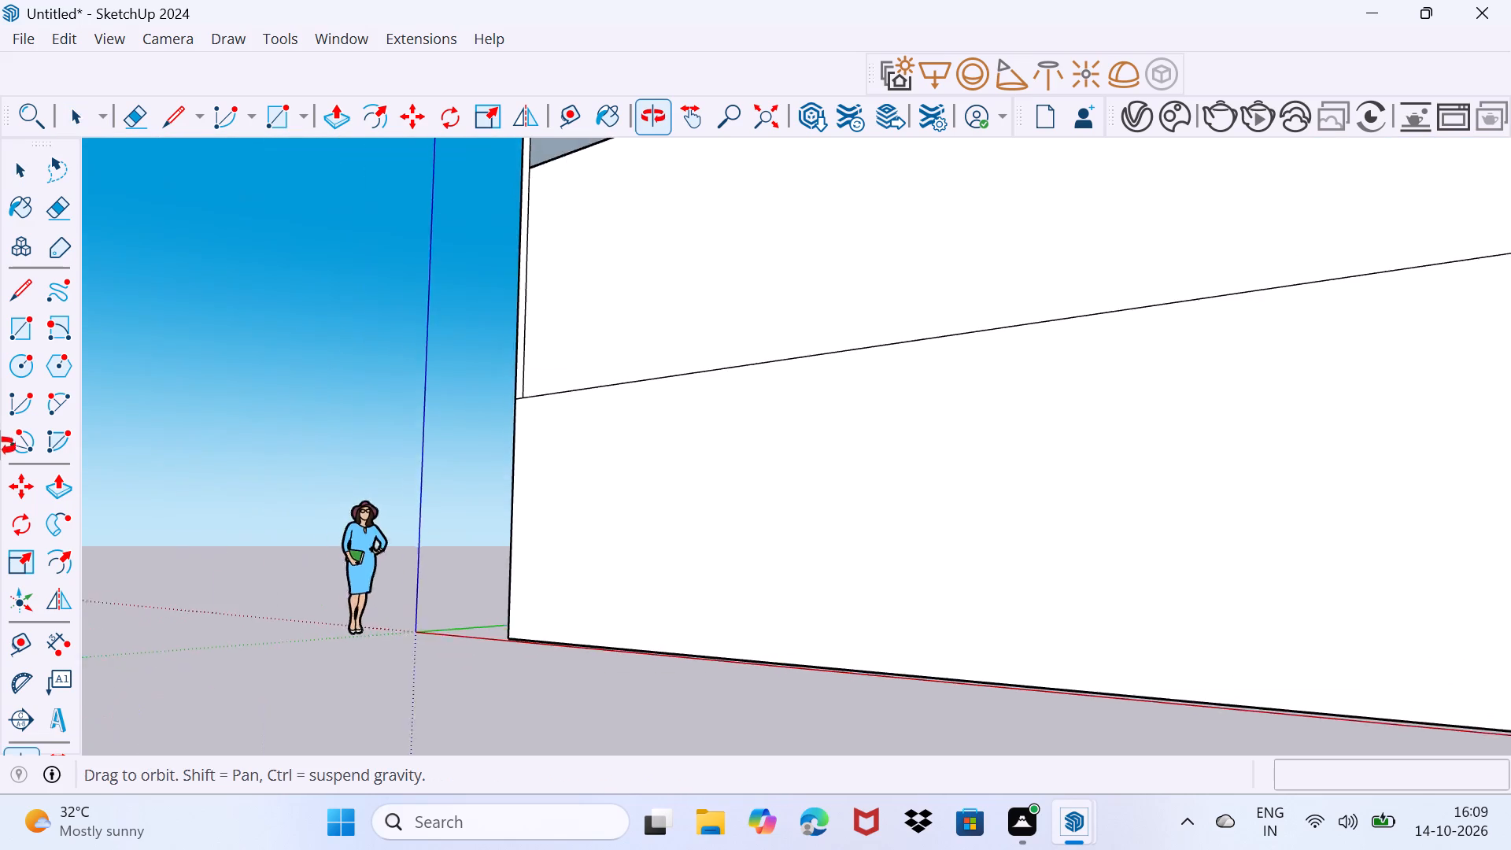
middle_click_drag(0, 446, 0, 453)
scroll(549, 495, "down", 9)
middle_click_drag(840, 588, 103, 523)
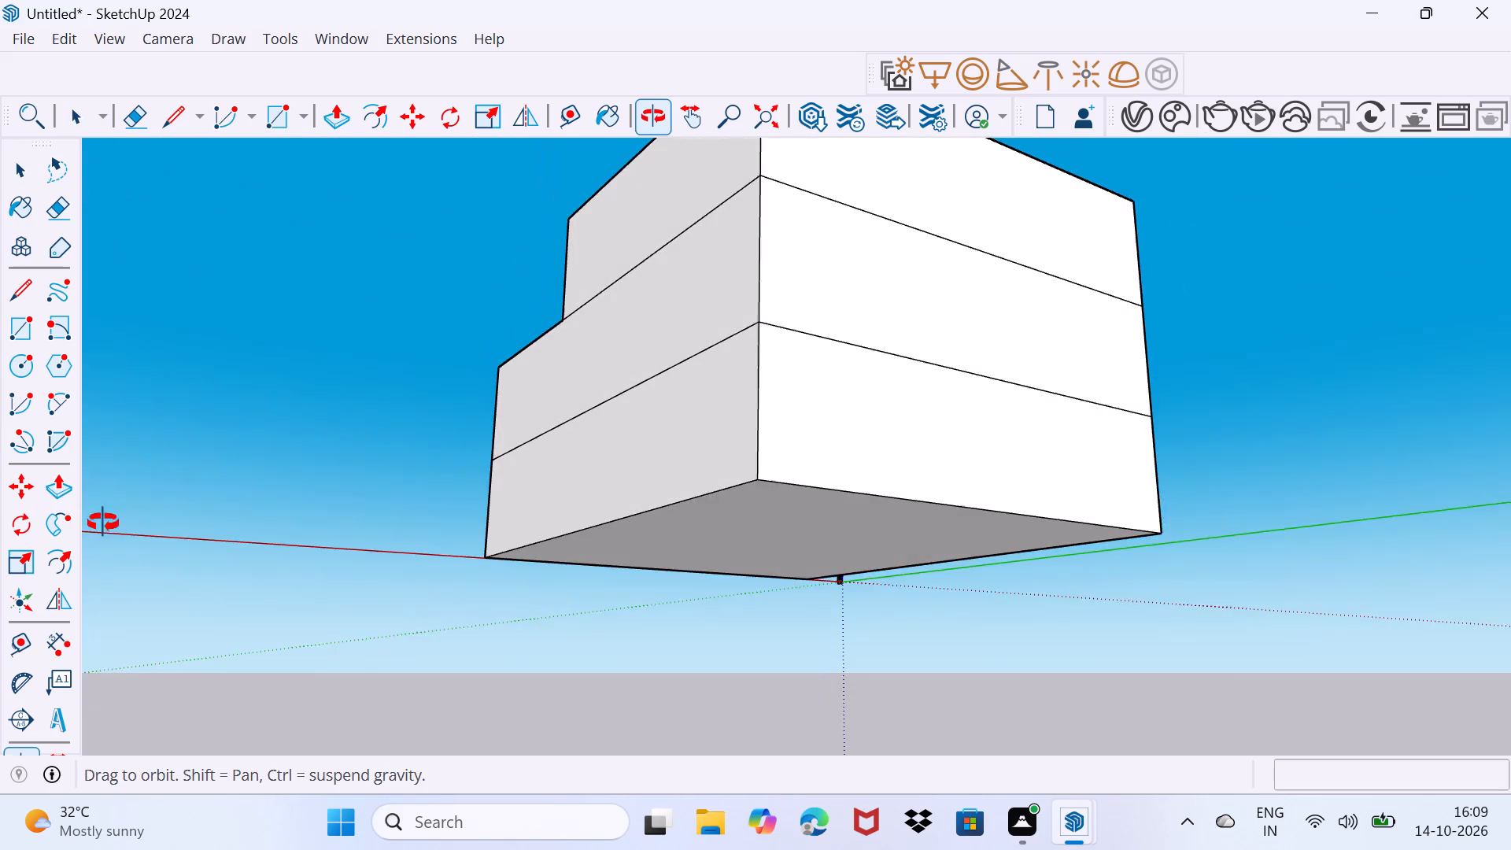
middle_click_drag(103, 523, 105, 508)
left_click(52, 328)
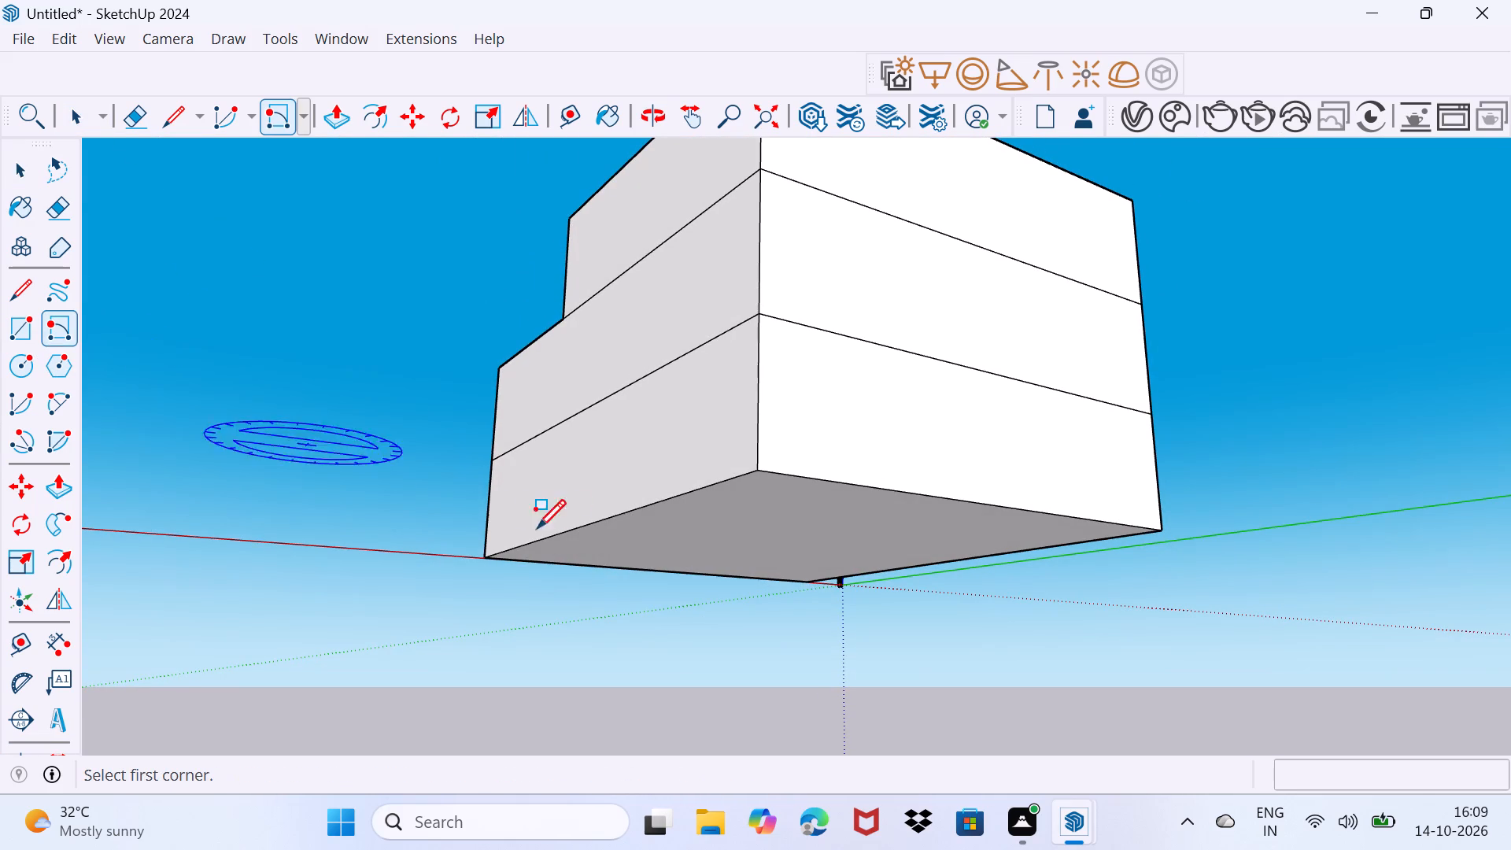
left_click(756, 473)
left_click(1162, 537)
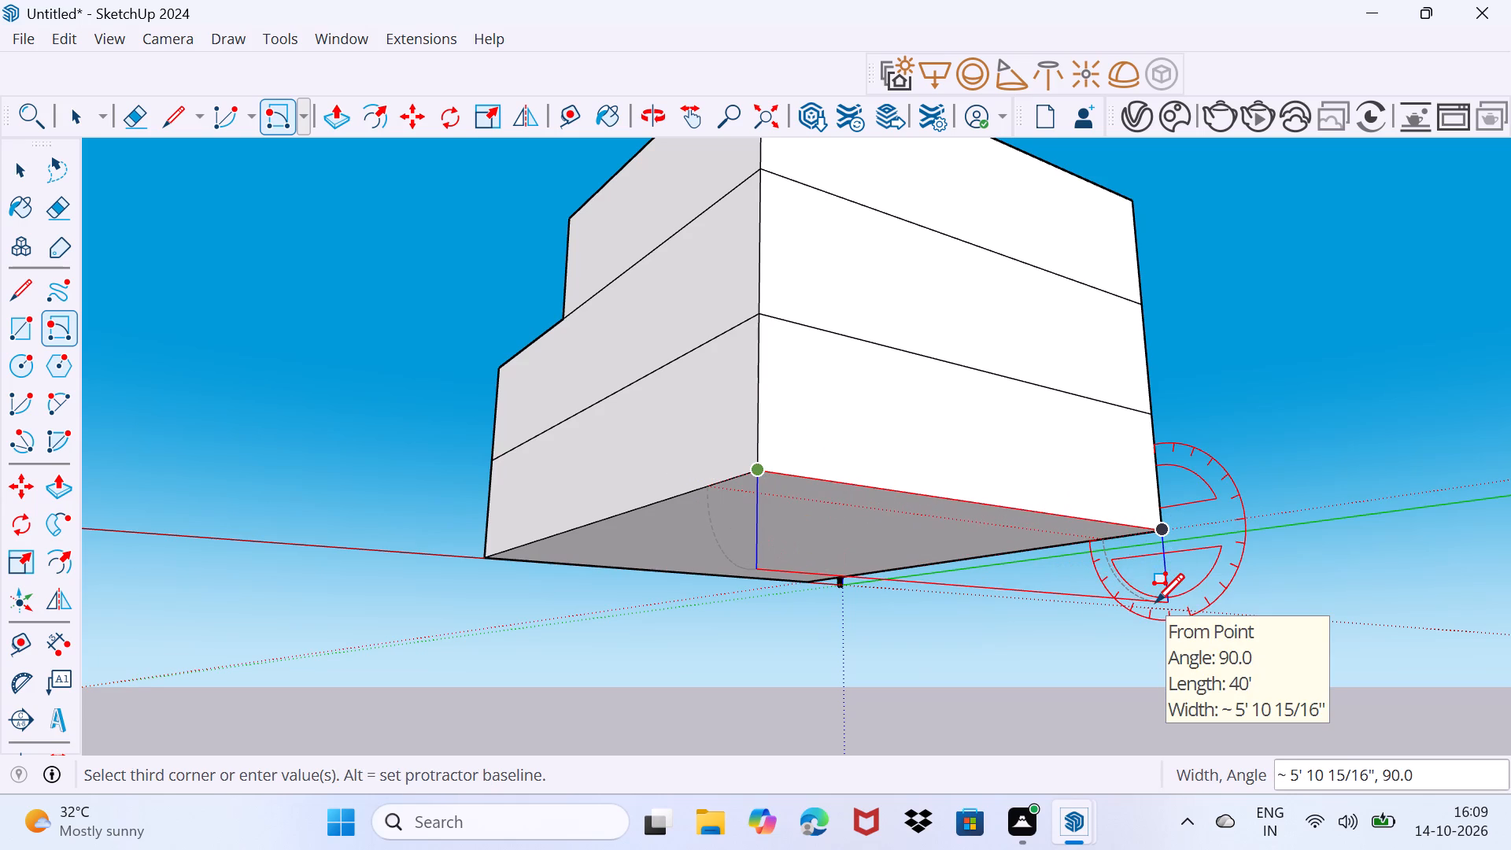
key("6")
key("shift+quotedbl")
key("Return")
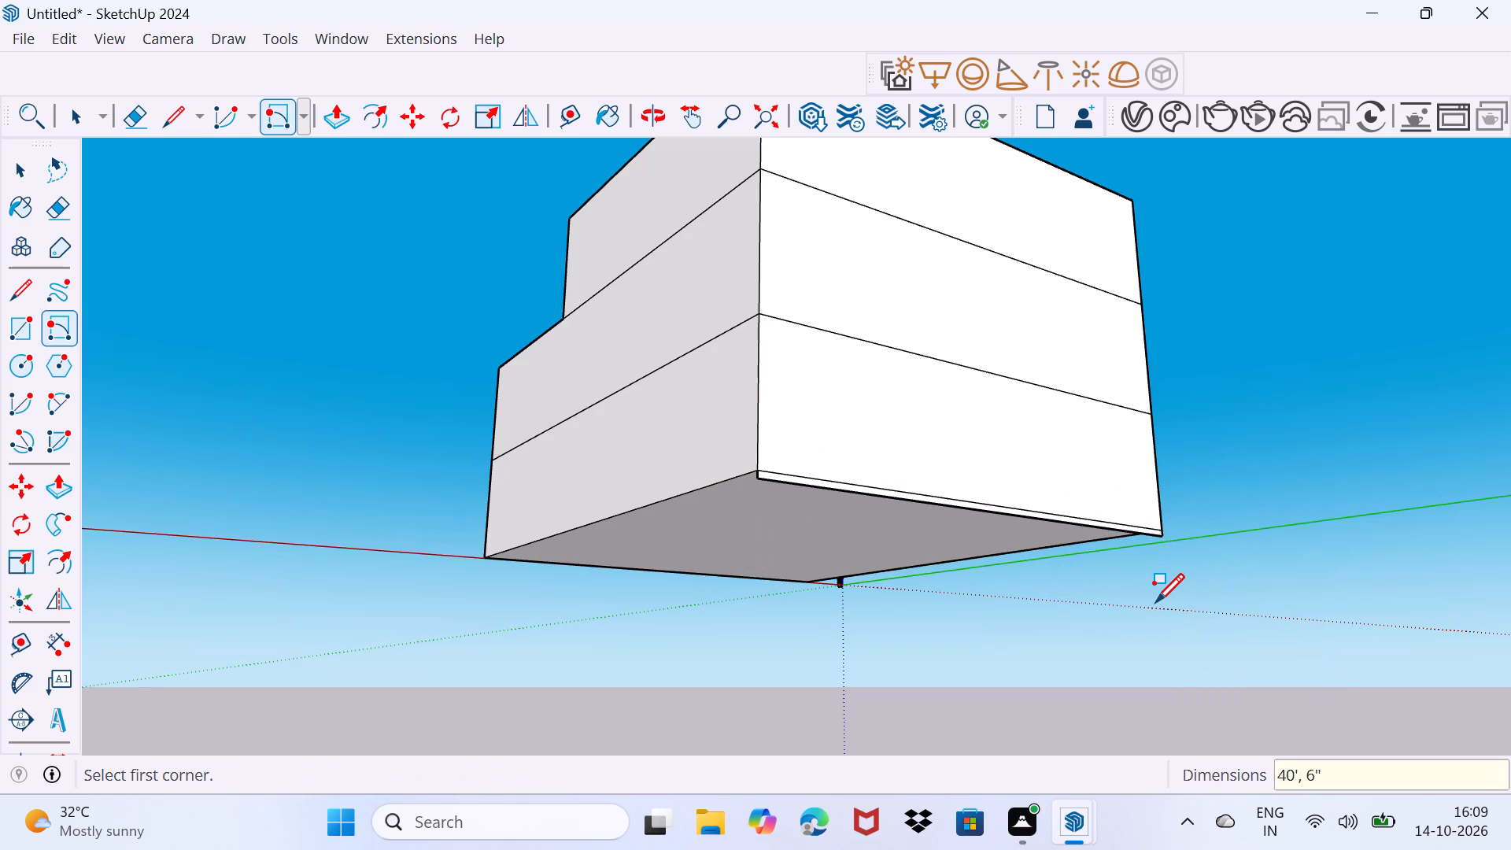
key("space")
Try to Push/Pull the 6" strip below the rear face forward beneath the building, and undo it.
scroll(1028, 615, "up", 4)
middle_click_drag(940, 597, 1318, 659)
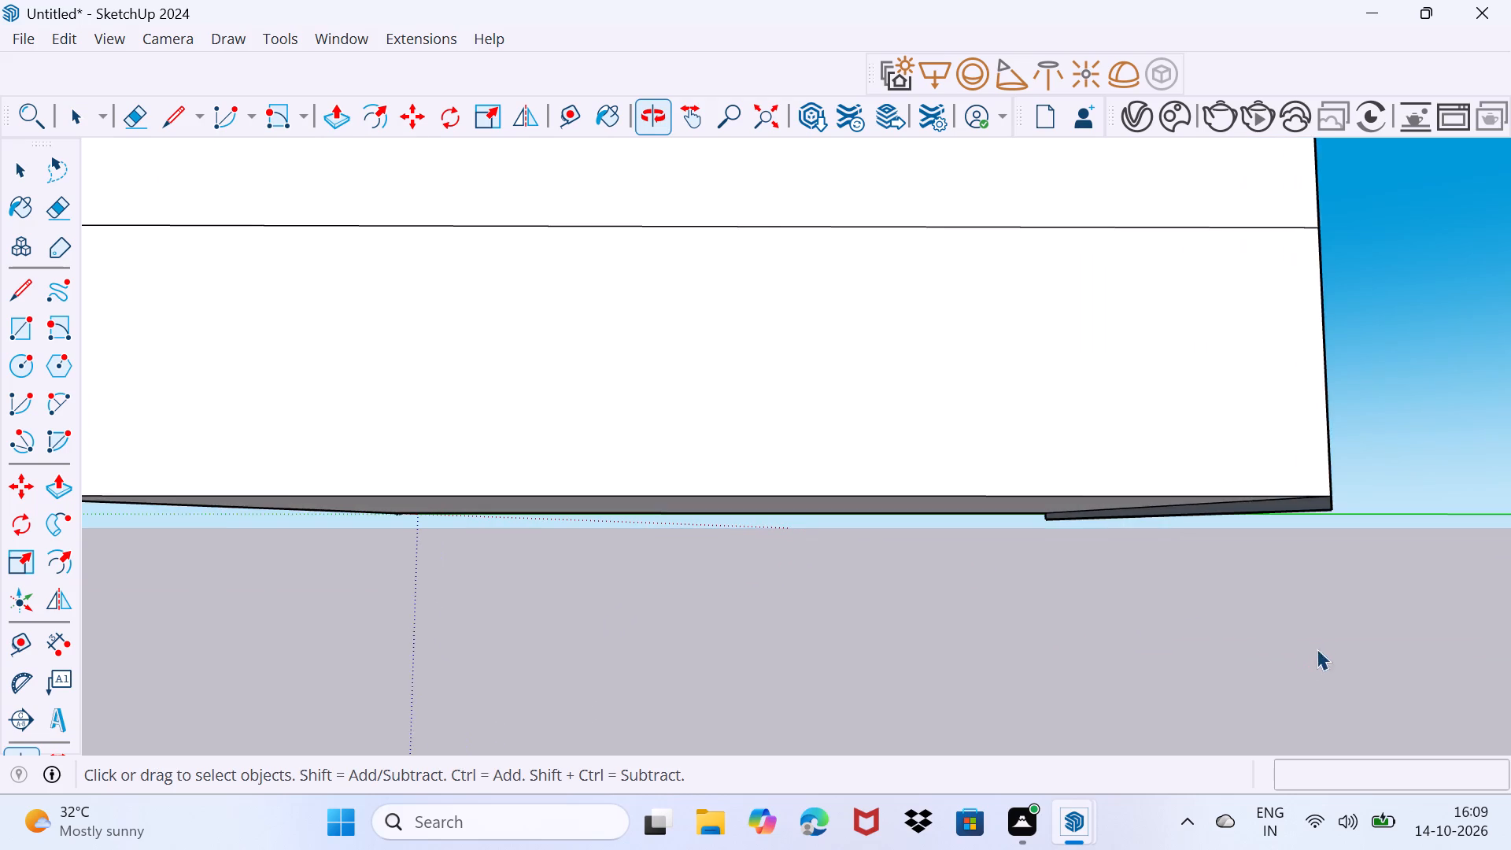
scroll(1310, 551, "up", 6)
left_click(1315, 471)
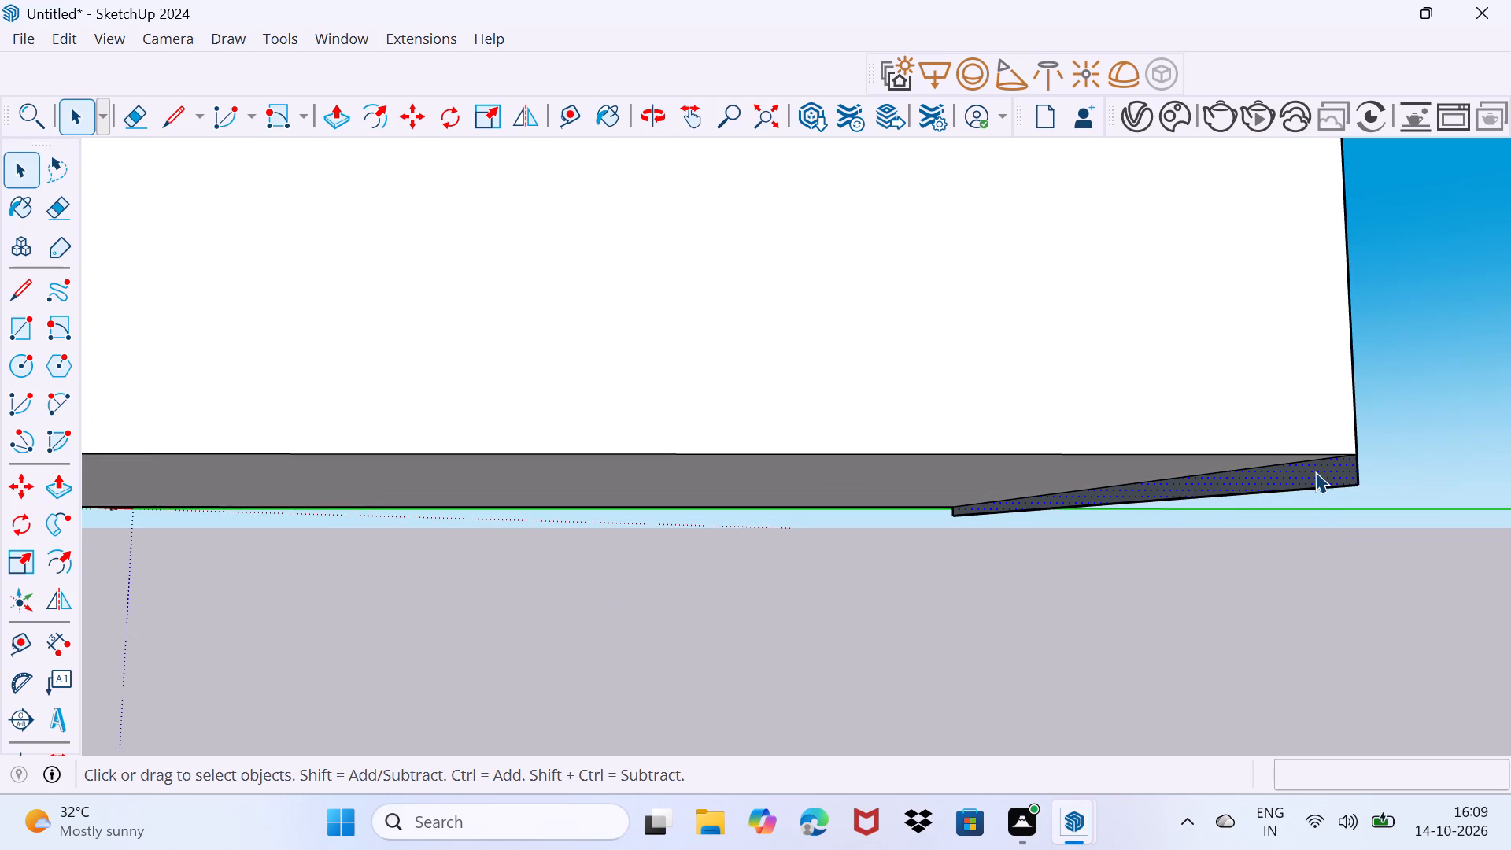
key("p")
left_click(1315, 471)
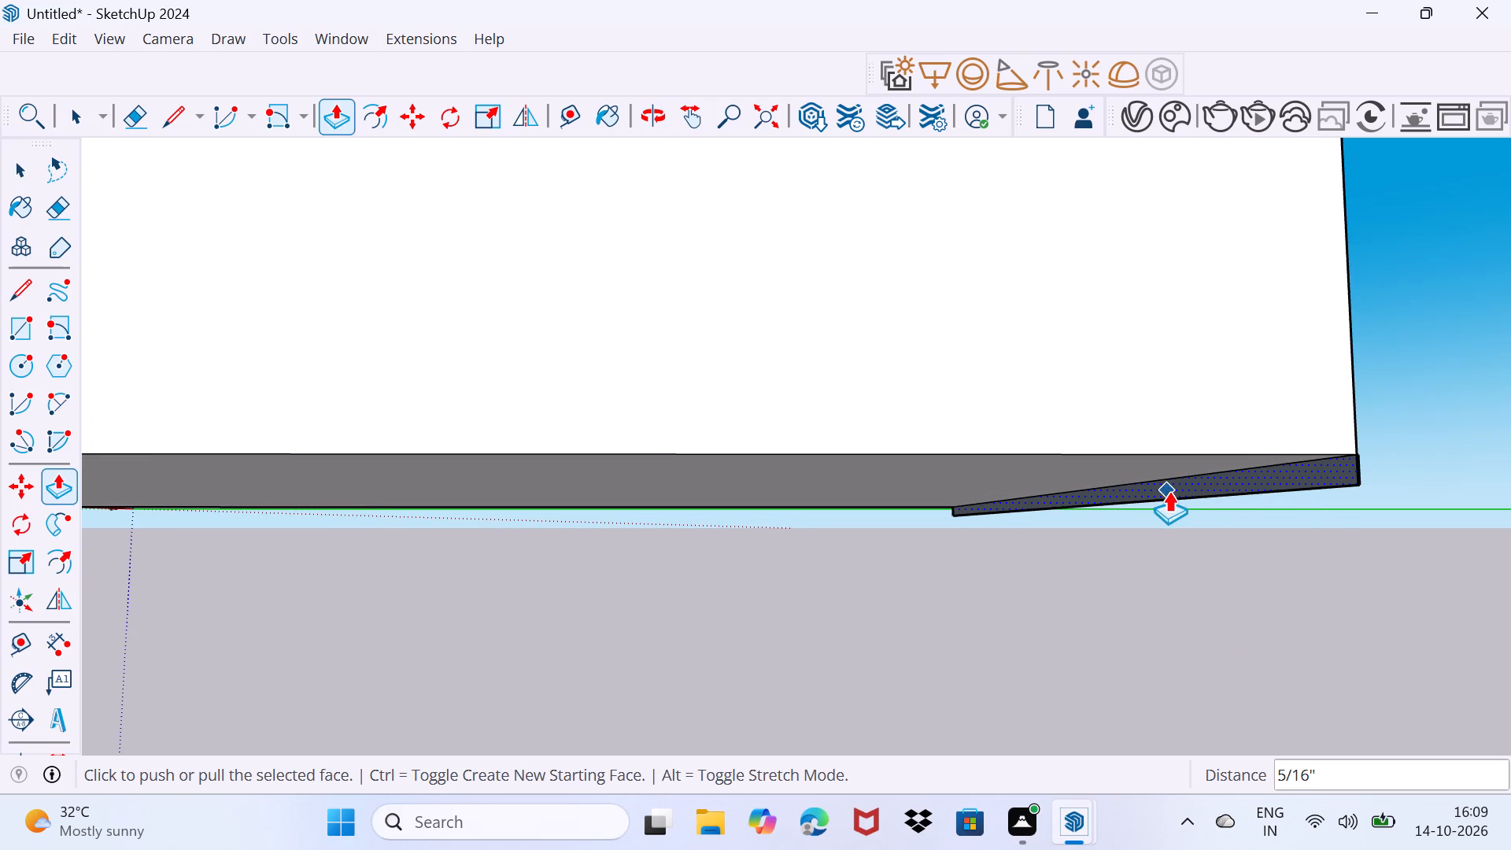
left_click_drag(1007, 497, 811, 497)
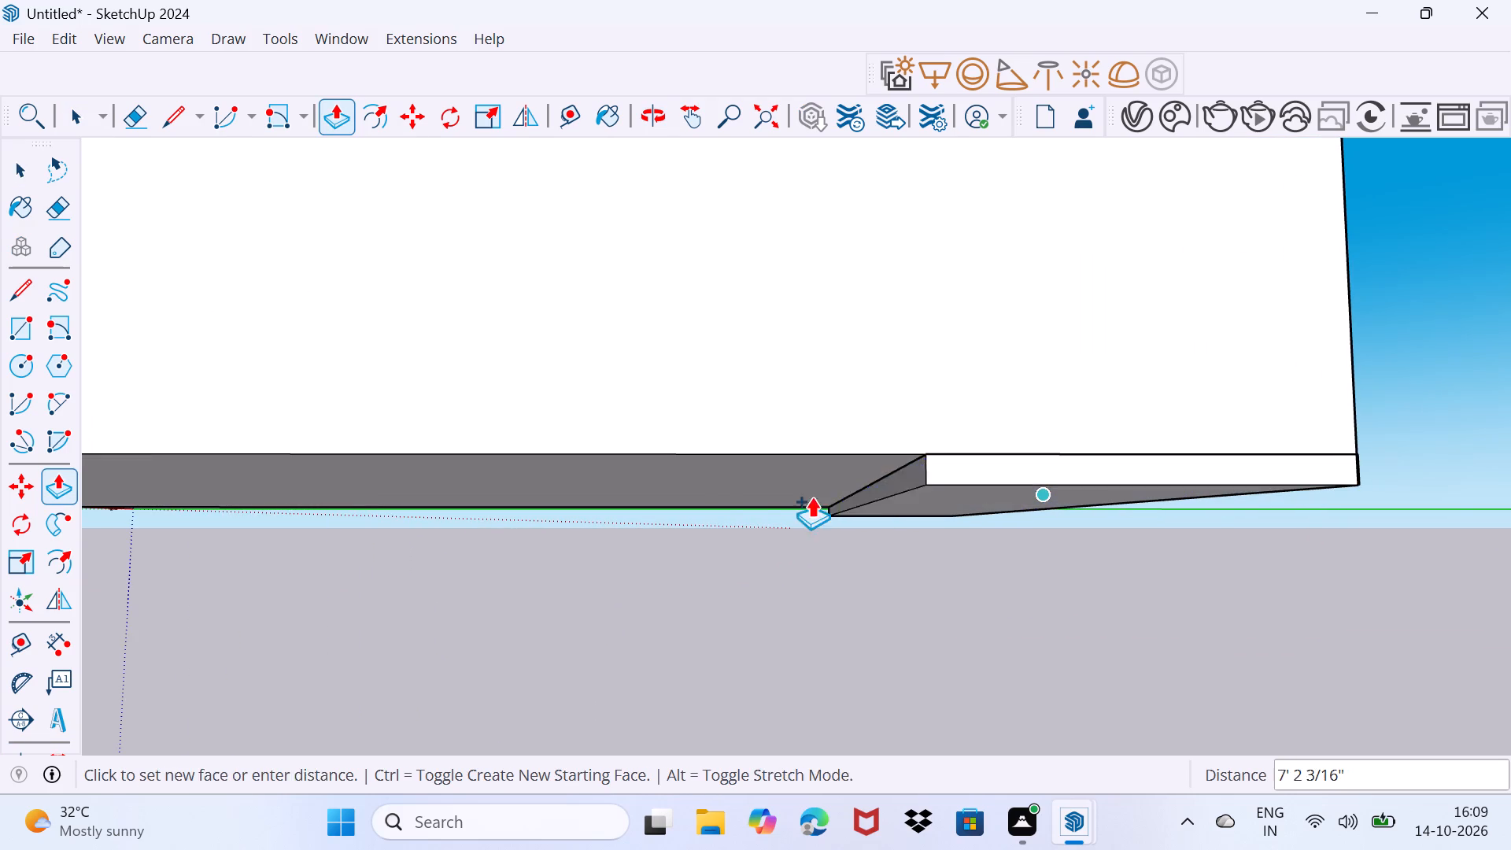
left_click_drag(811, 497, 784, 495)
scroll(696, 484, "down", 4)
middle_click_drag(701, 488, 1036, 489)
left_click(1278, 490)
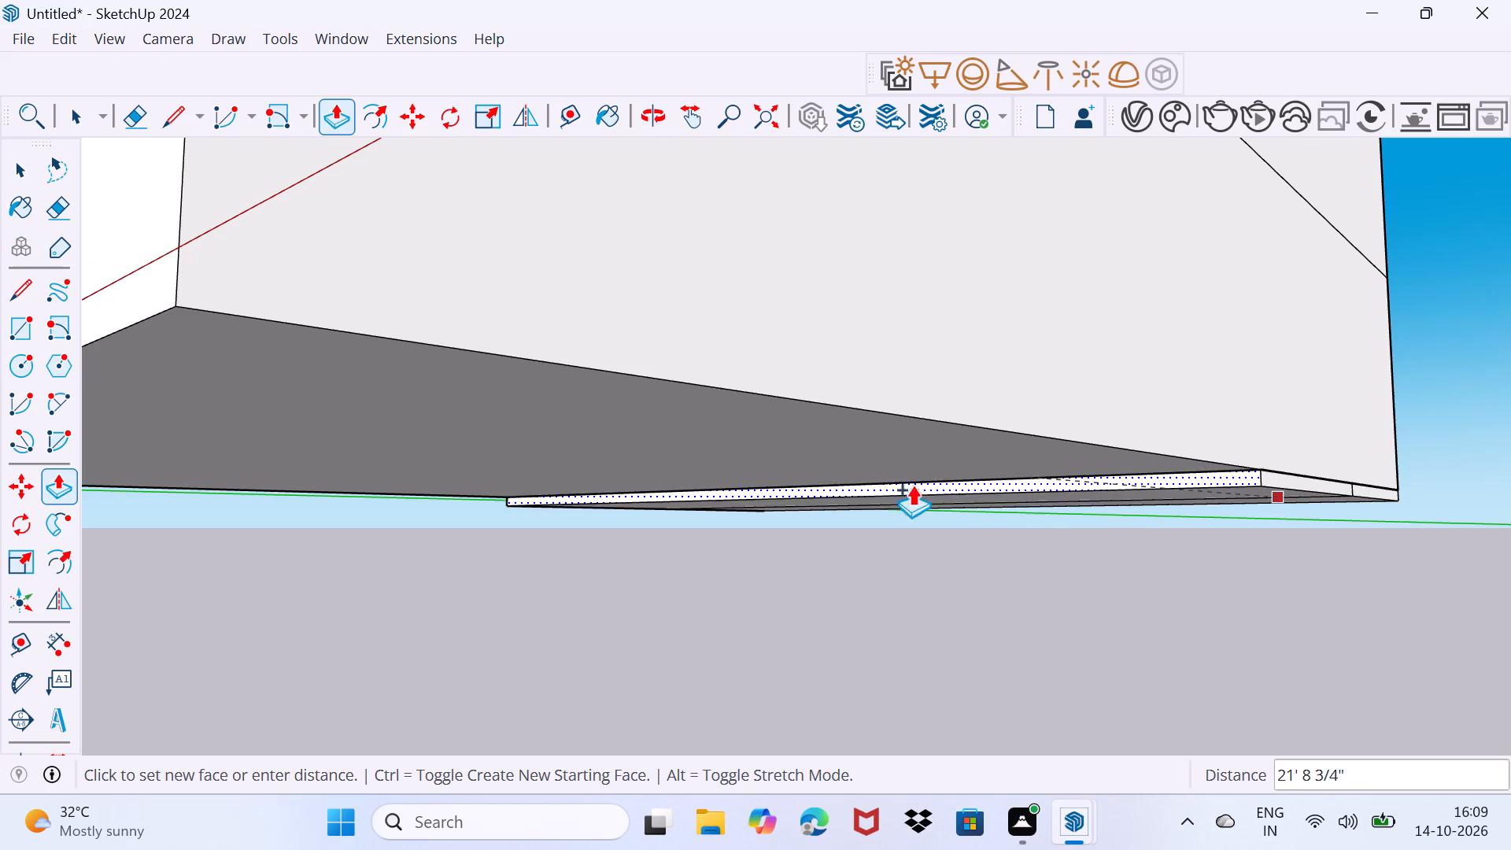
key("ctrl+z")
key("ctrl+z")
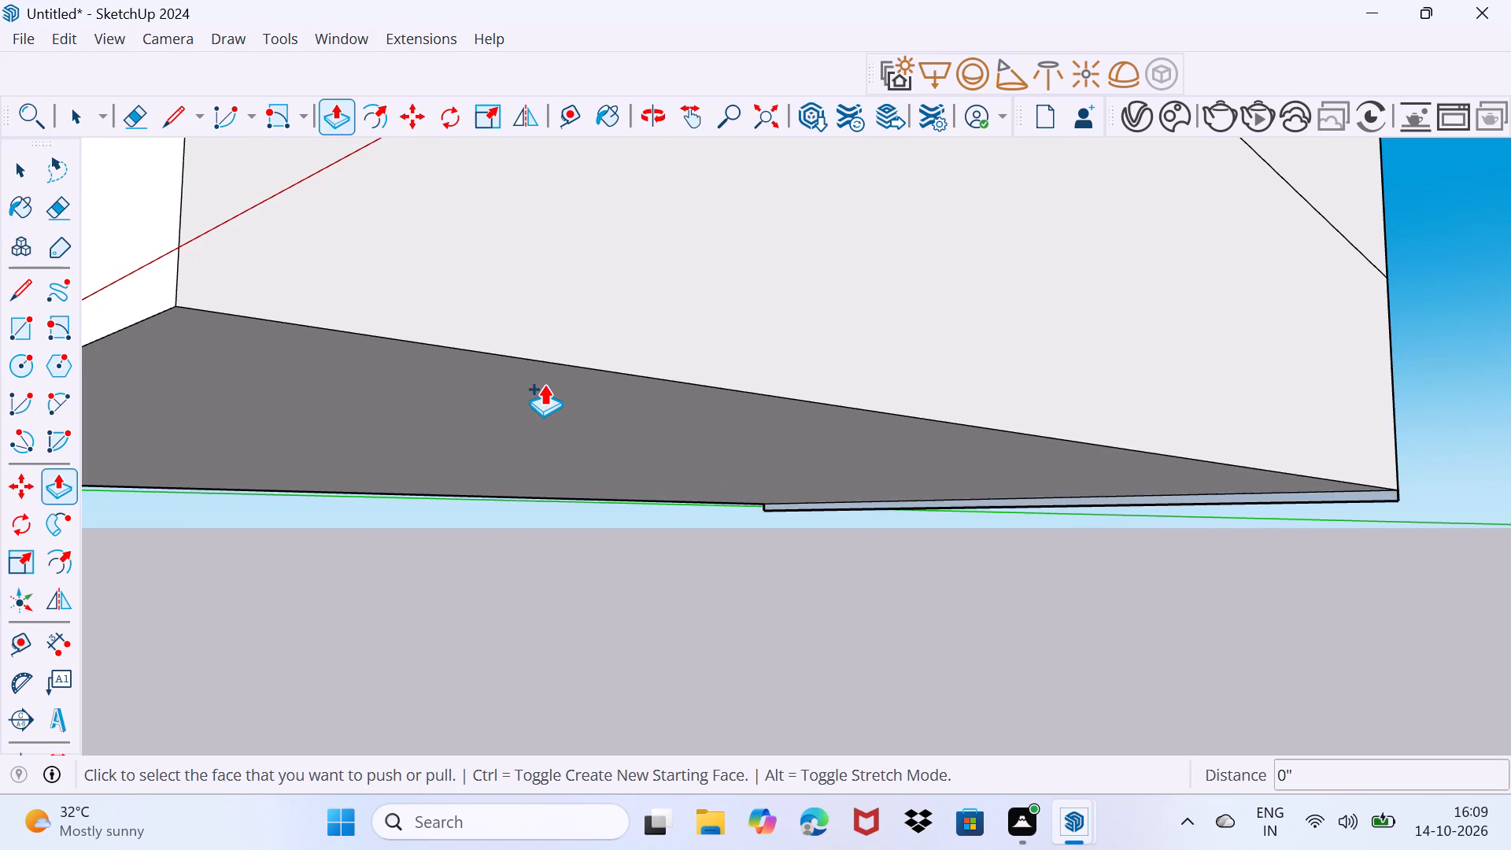
Push/Pull the 6" strip forward under the whole building and past the front face as a base slab.
scroll(1343, 497, "up", 2)
left_click(1343, 497)
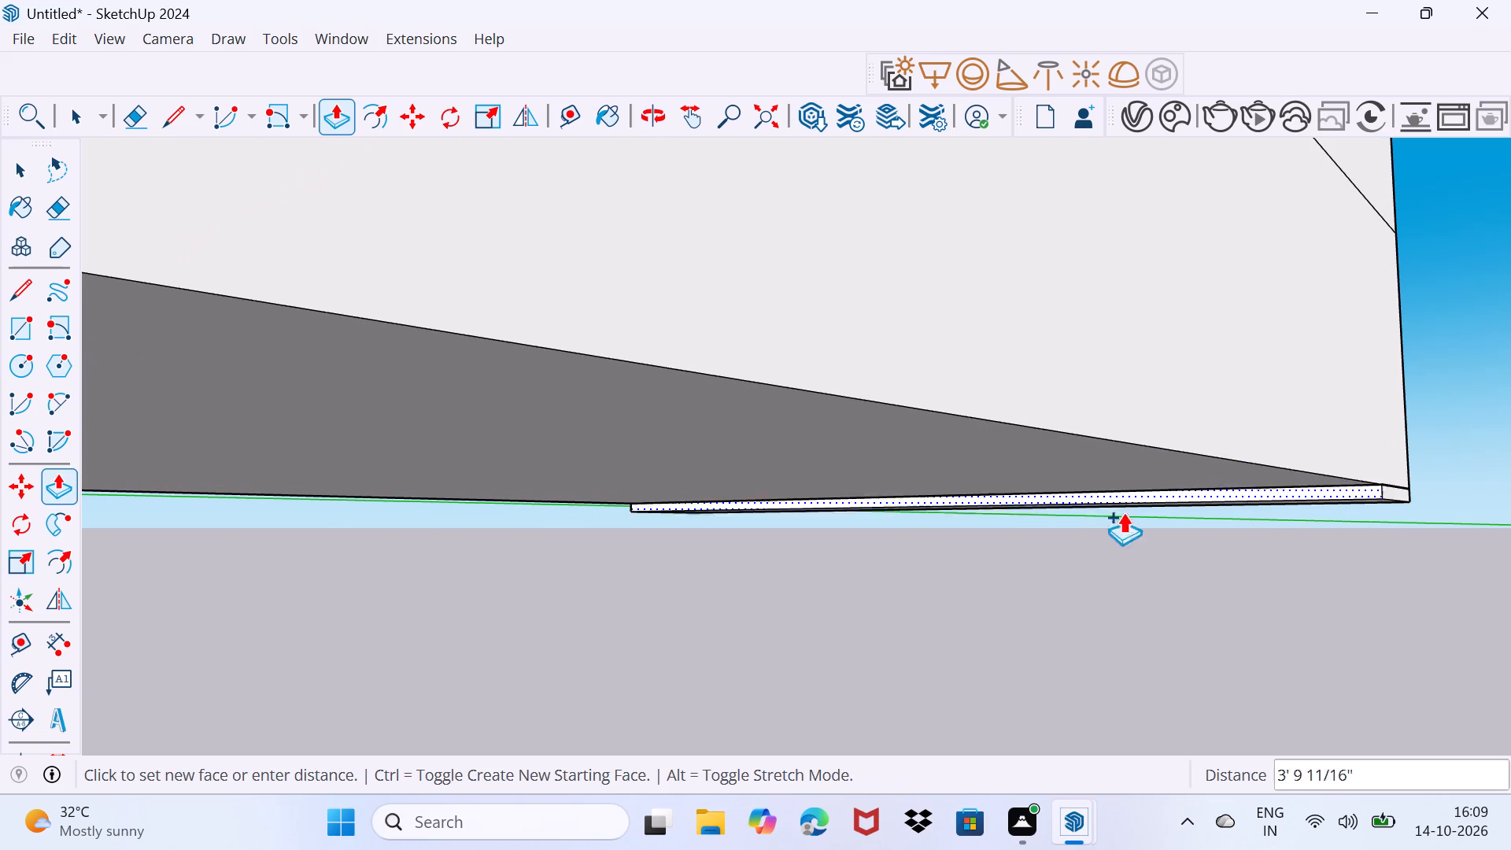
scroll(991, 529, "down", 4)
scroll(824, 494, "down", 4)
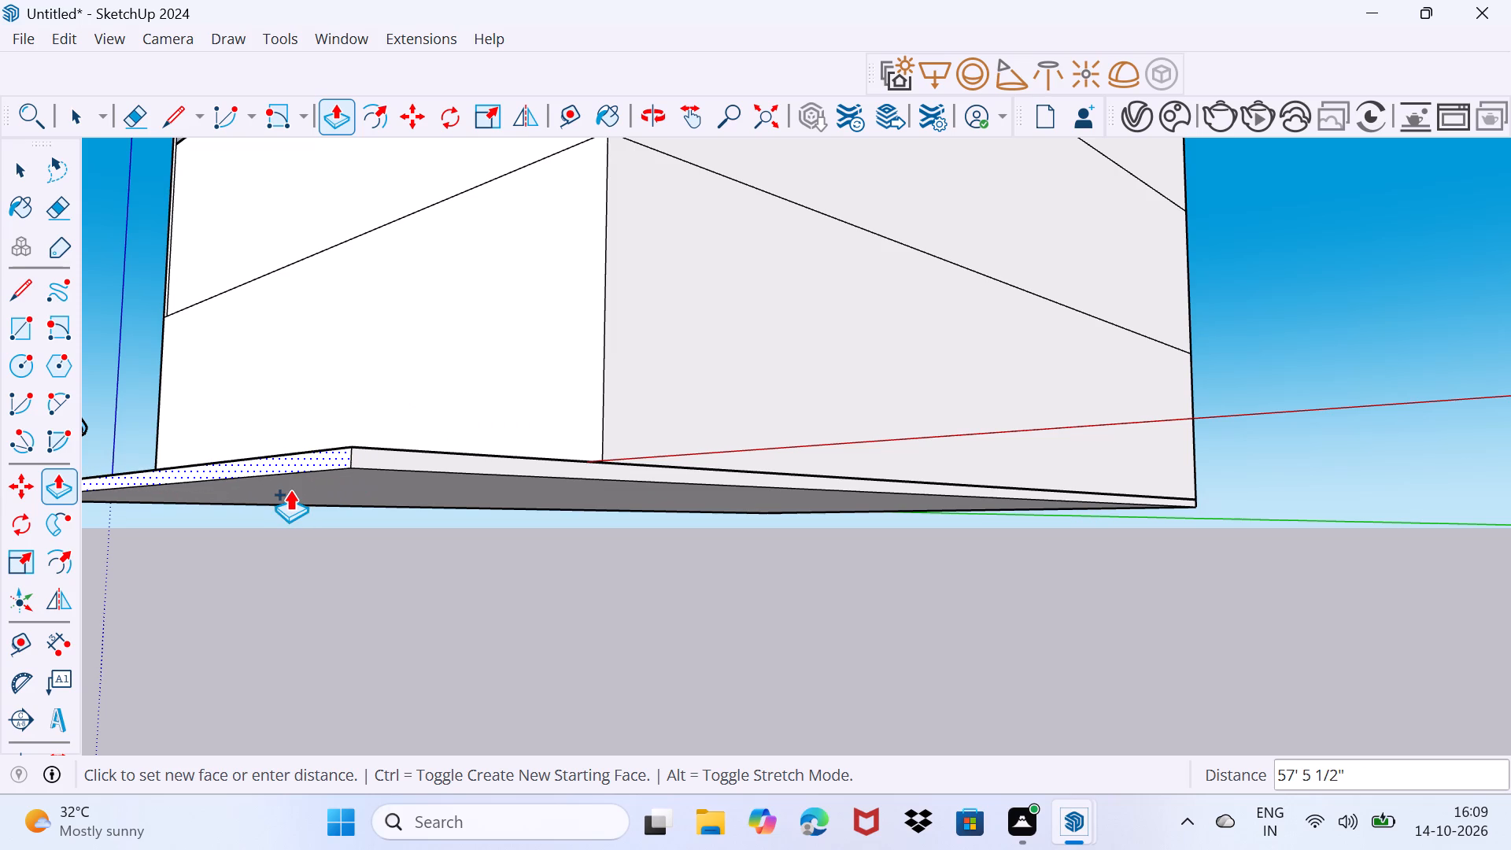
left_click(286, 490)
key("space")
Push/Pull the ground storey's front face inward so the second storey overhangs the base slab.
left_click_drag(268, 545, 291, 527)
middle_click_drag(276, 393, 322, 462)
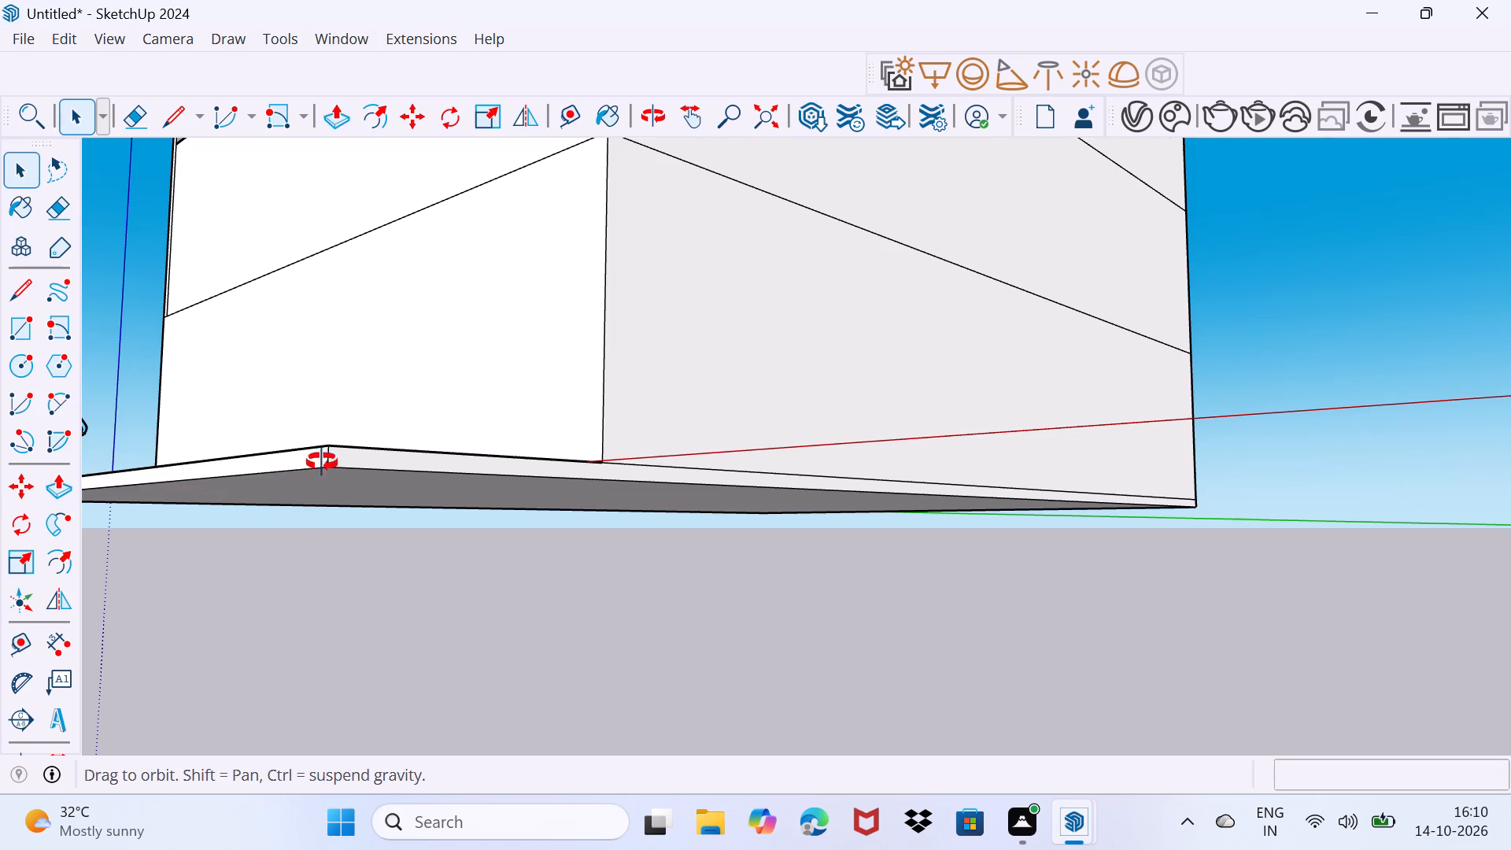
middle_click_drag(322, 462, 512, 514)
scroll(522, 512, "down", 7)
middle_click_drag(520, 608, 596, 621)
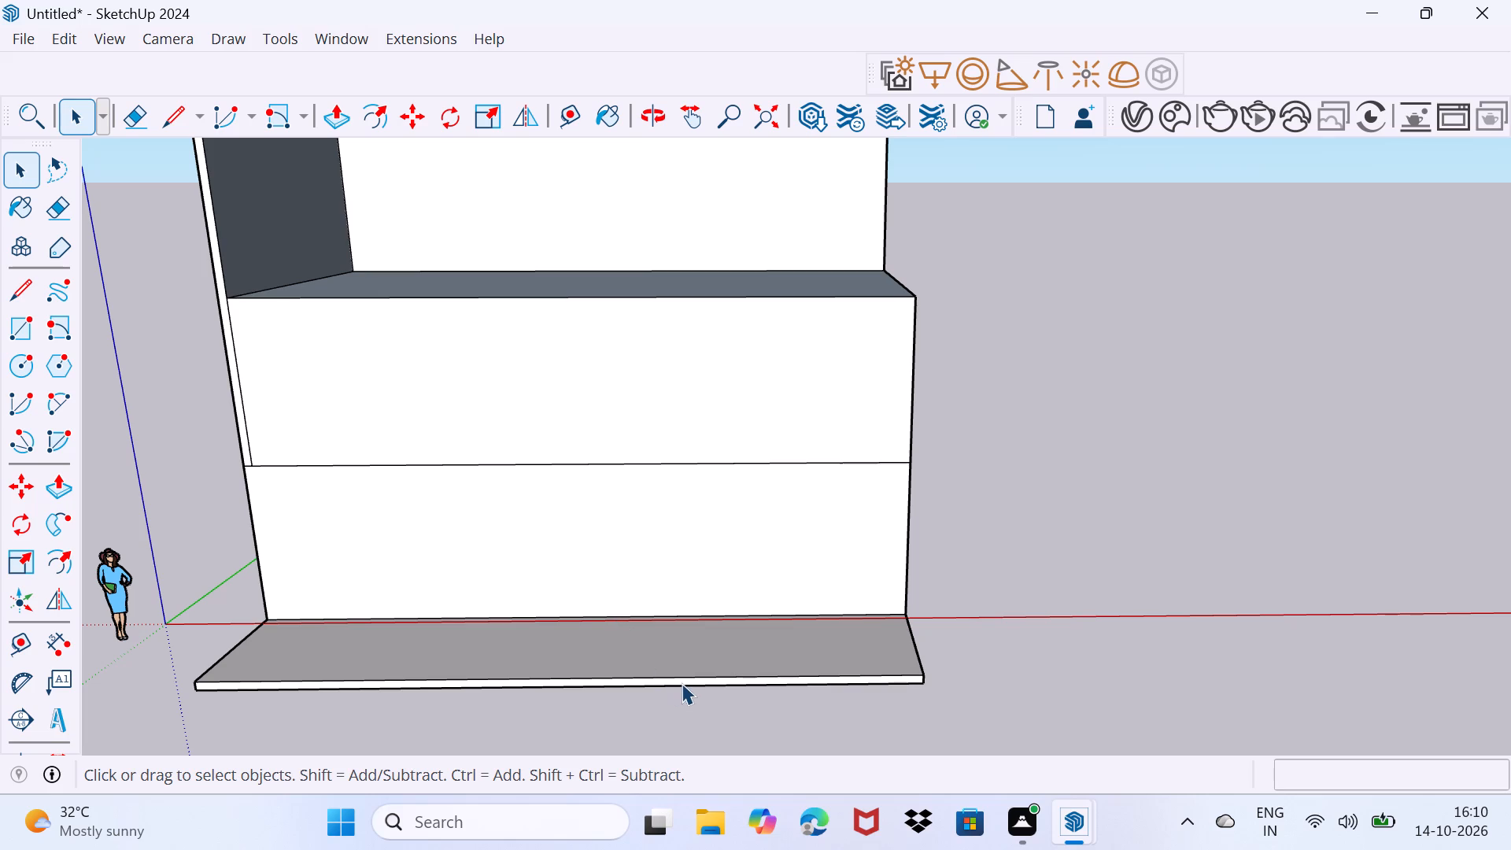
middle_click_drag(406, 564, 407, 522)
left_click(366, 504)
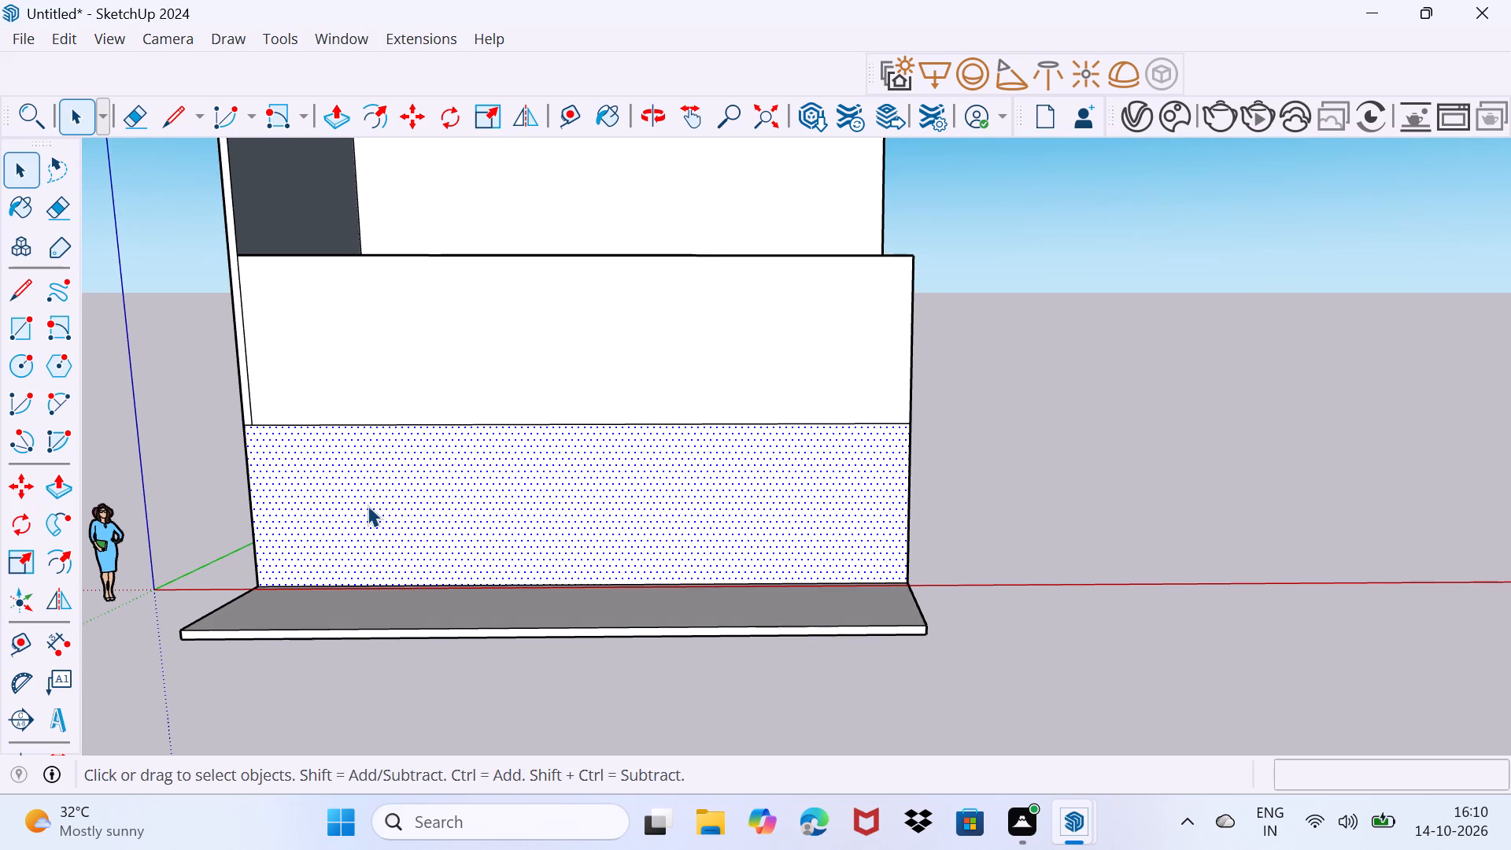
key("p")
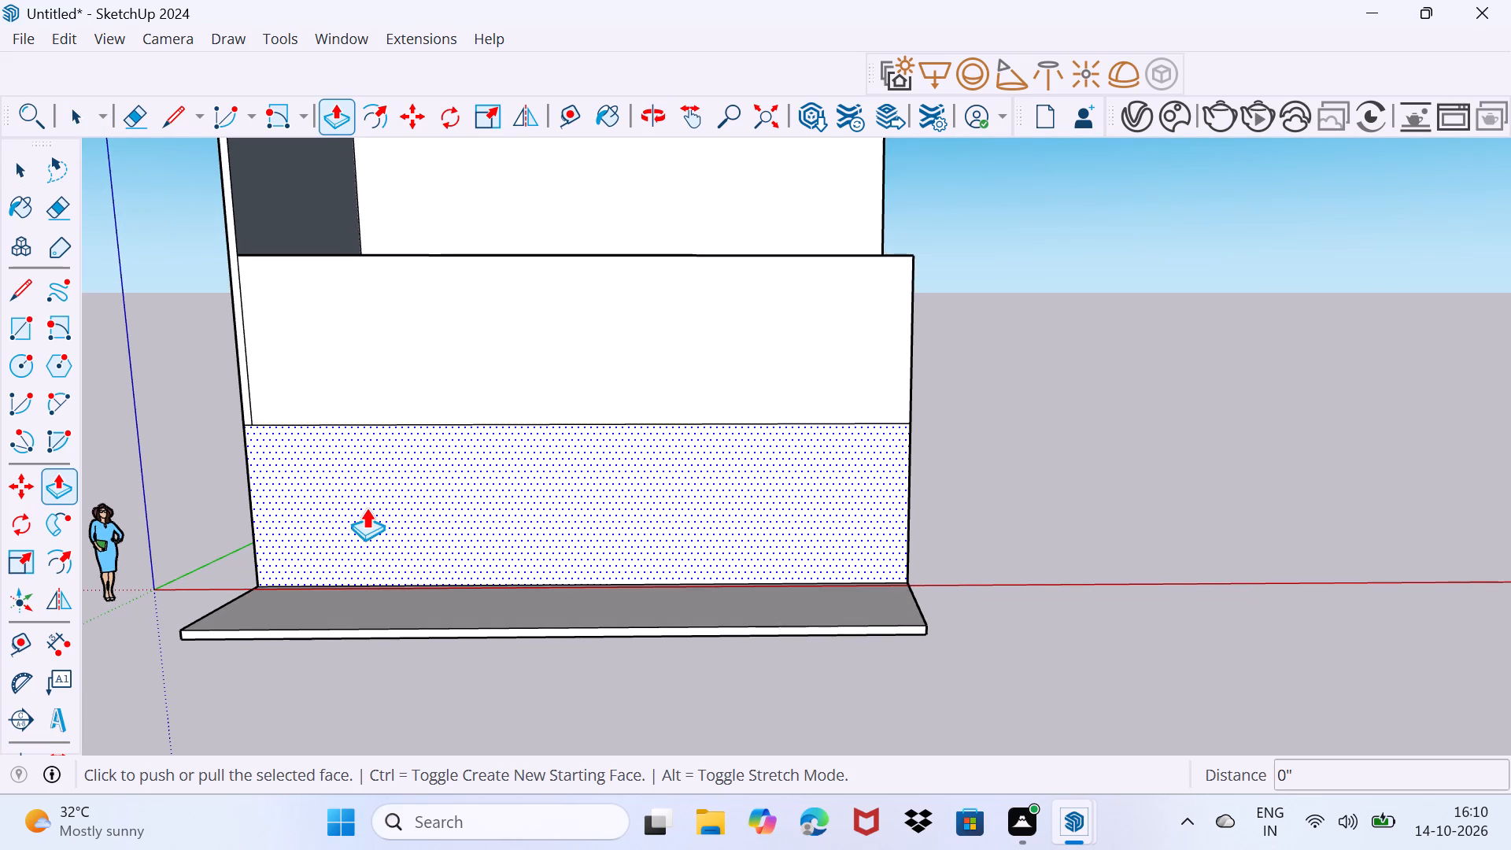
left_click(366, 508)
left_click_drag(408, 518, 432, 489)
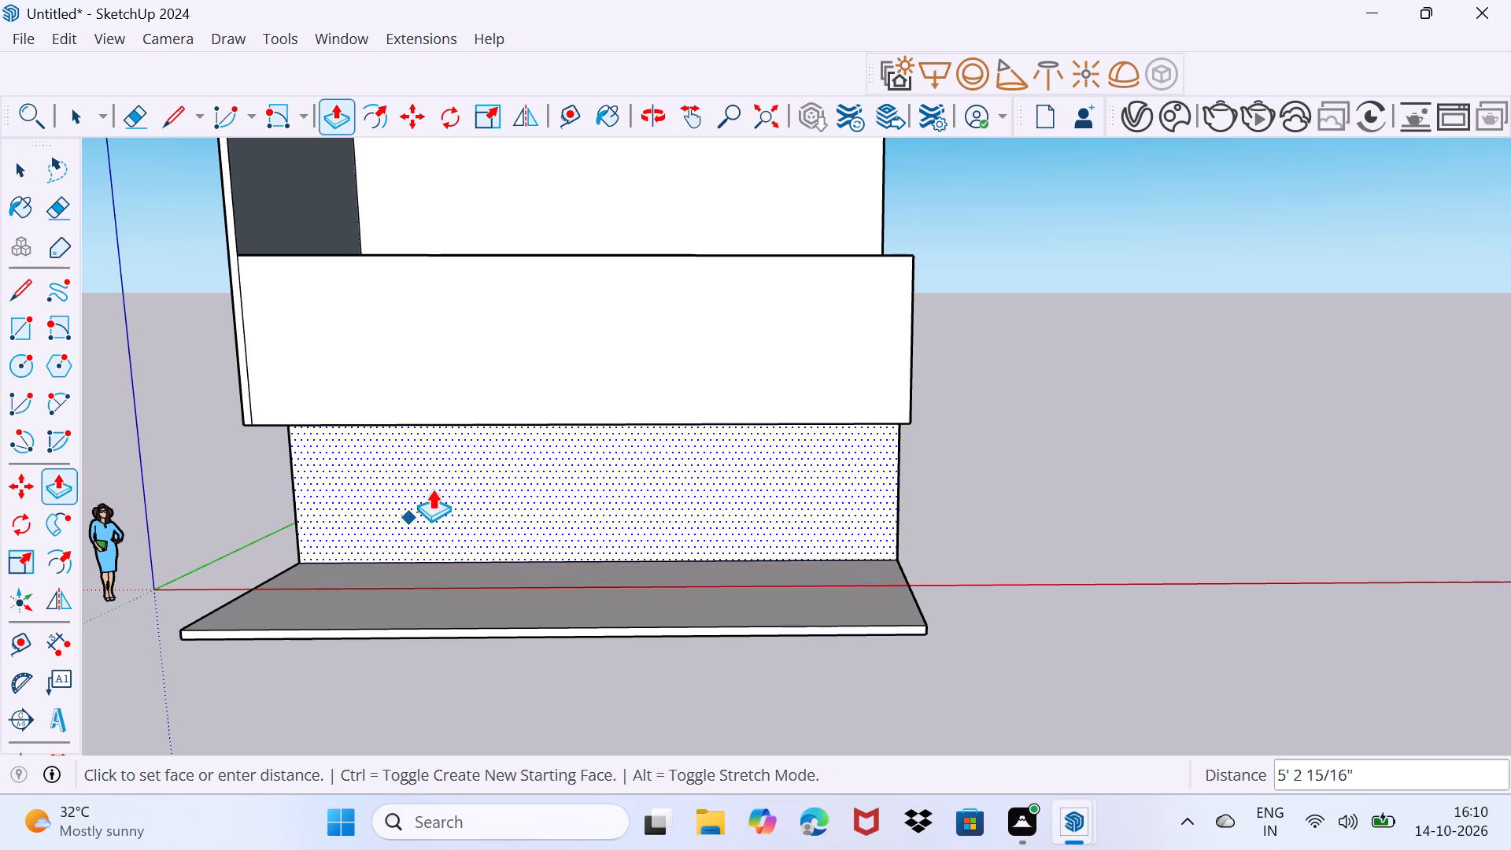
left_click_drag(432, 489, 451, 471)
left_click(451, 471)
key("space")
left_click_drag(439, 602, 478, 520)
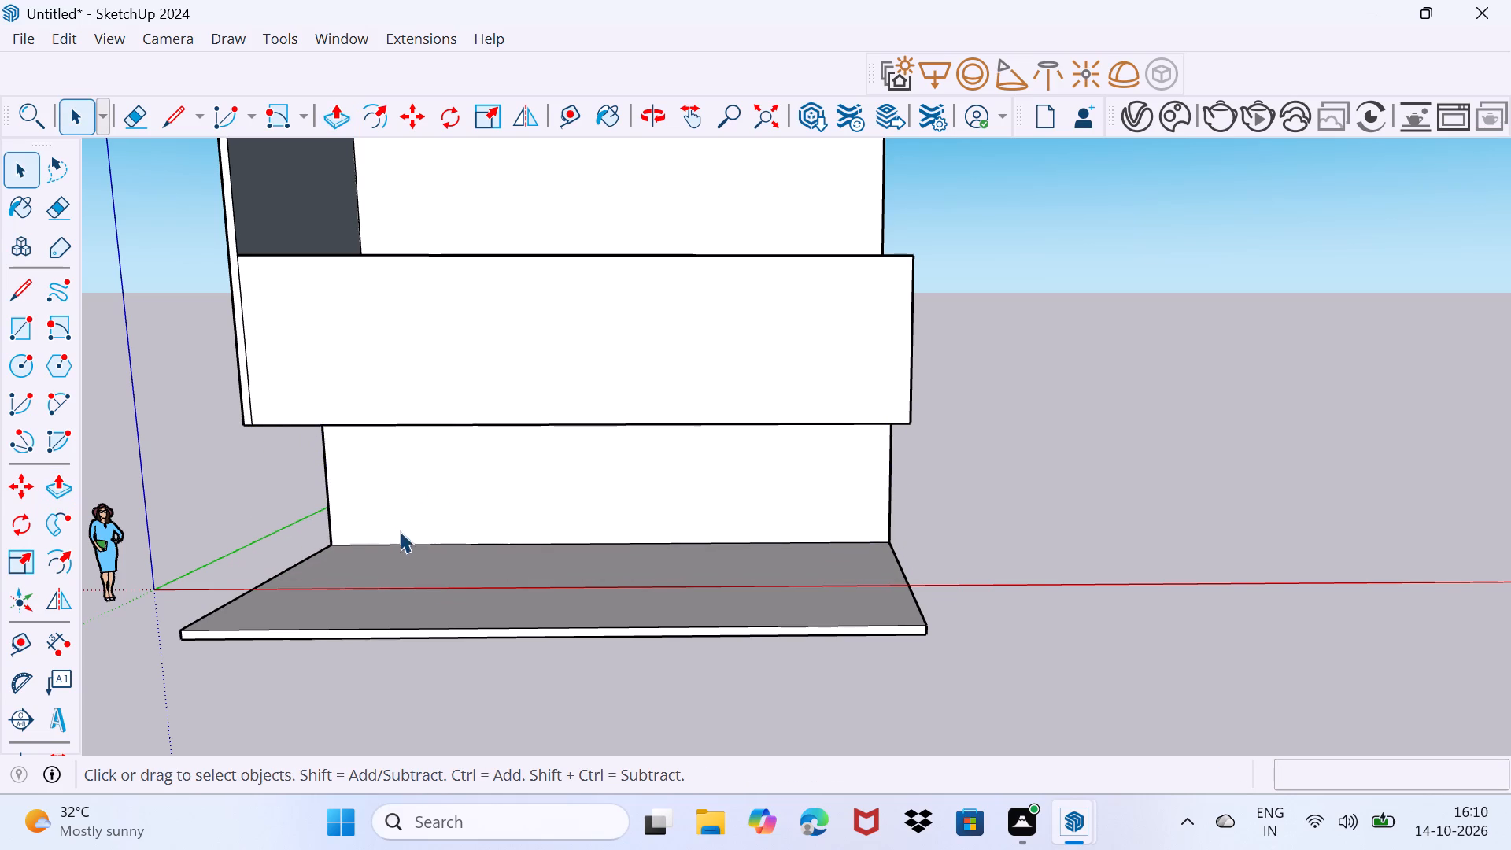
Push/Pull the narrow strip at the left edge of the overhang's underside down to the base slab as a side wall.
middle_click_drag(407, 532, 645, 458)
scroll(530, 459, "up", 1)
middle_click_drag(521, 464, 553, 465)
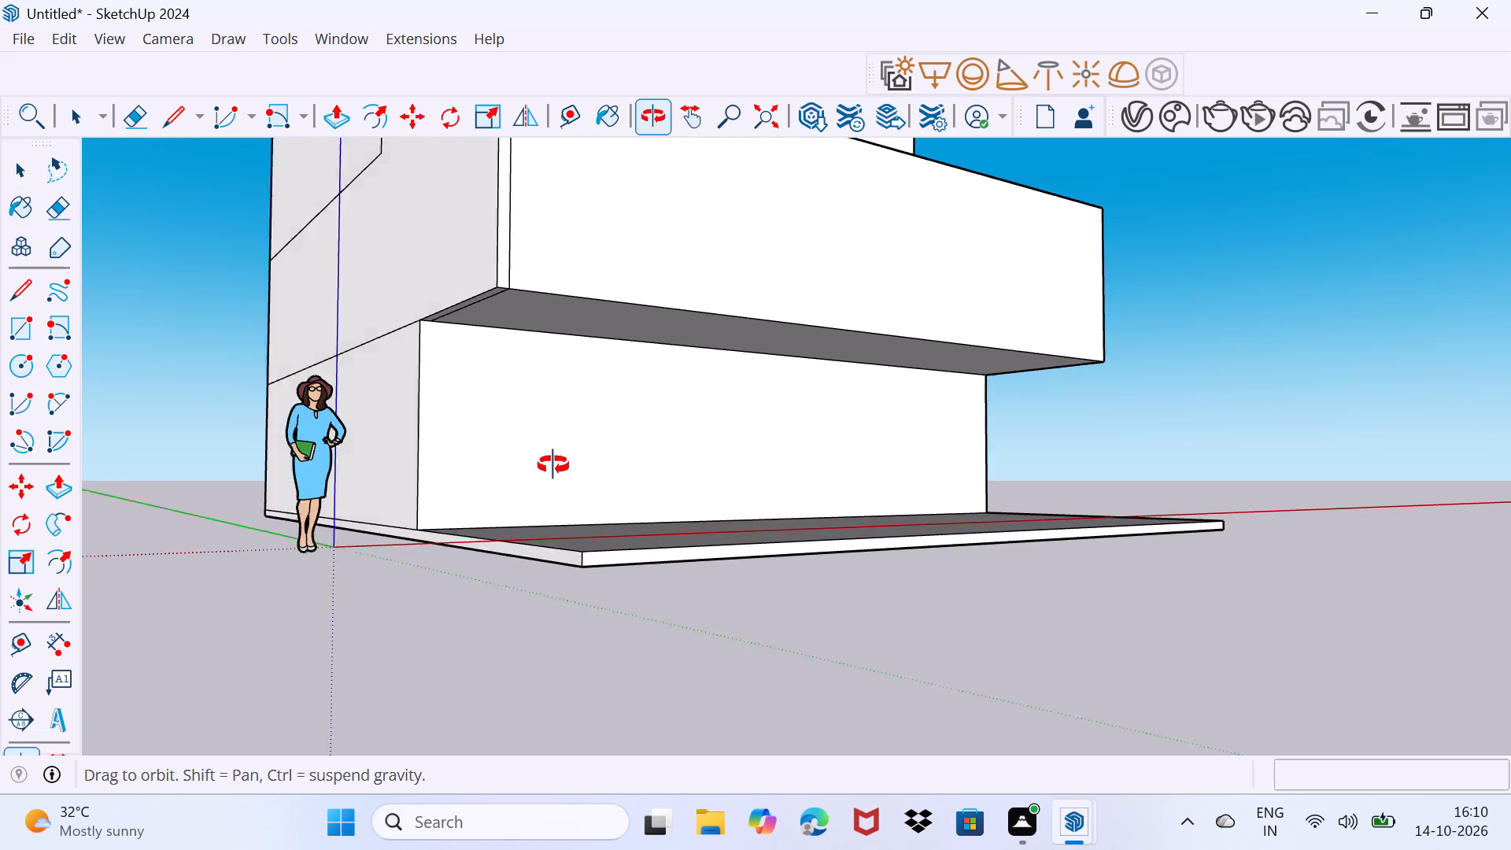
middle_click_drag(553, 465, 558, 467)
scroll(506, 295, "up", 8)
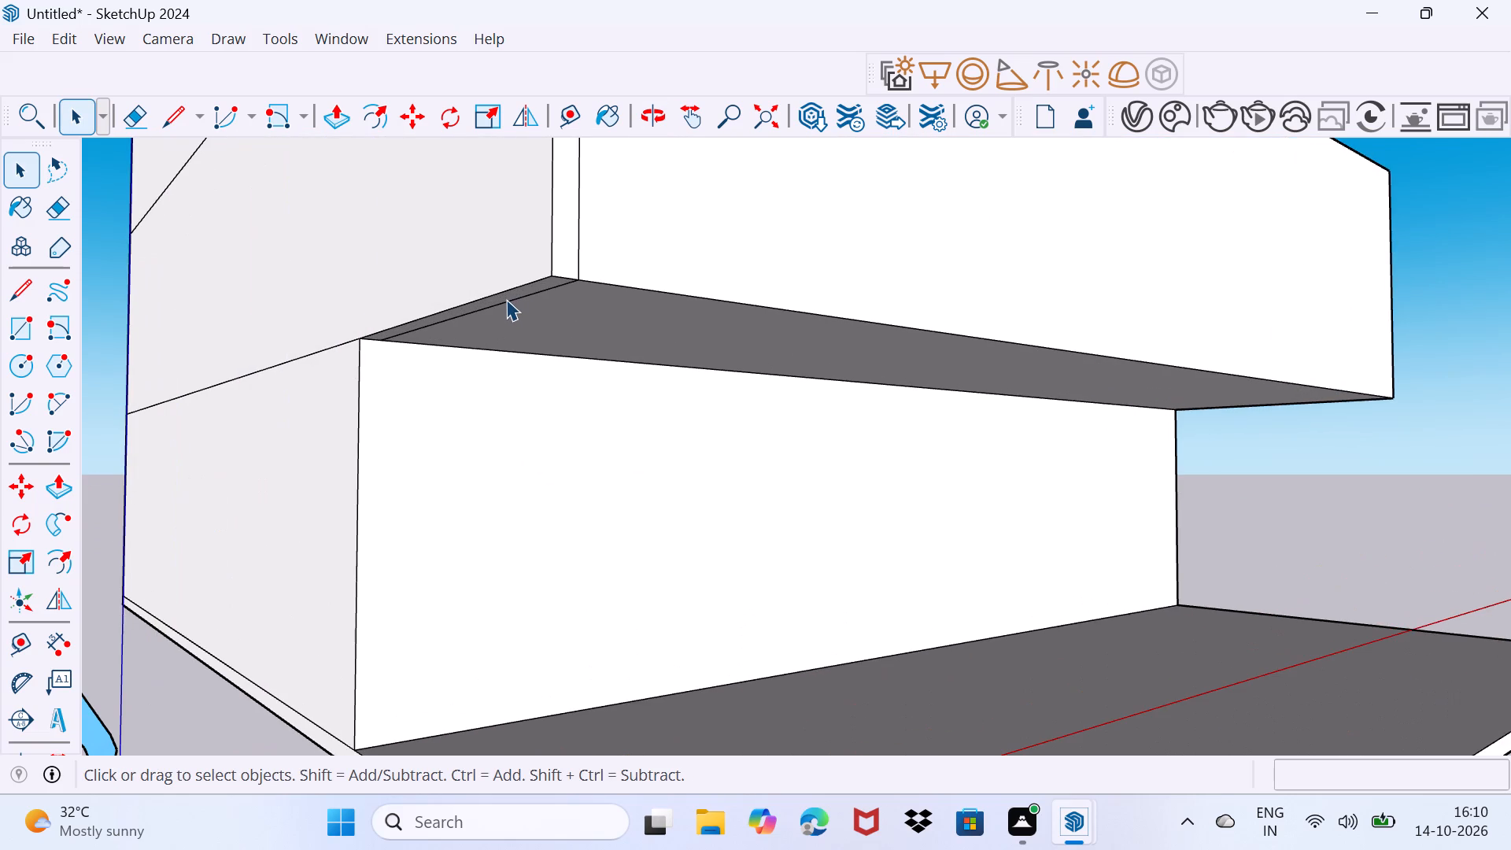
left_click(506, 299)
left_click(506, 299)
scroll(508, 294, "up", 9)
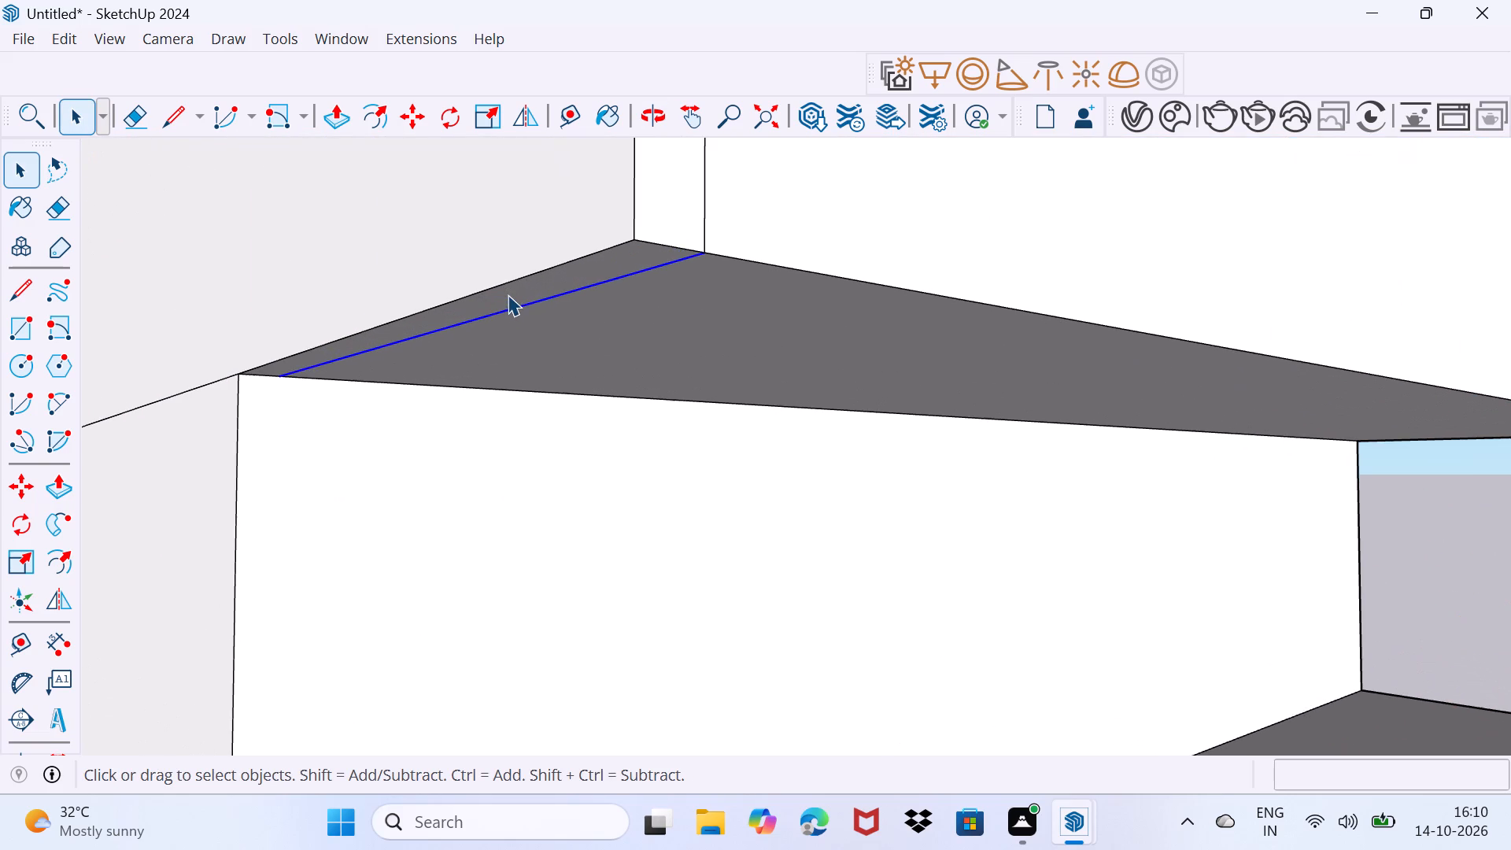
left_click_drag(509, 296, 534, 261)
left_click(534, 284)
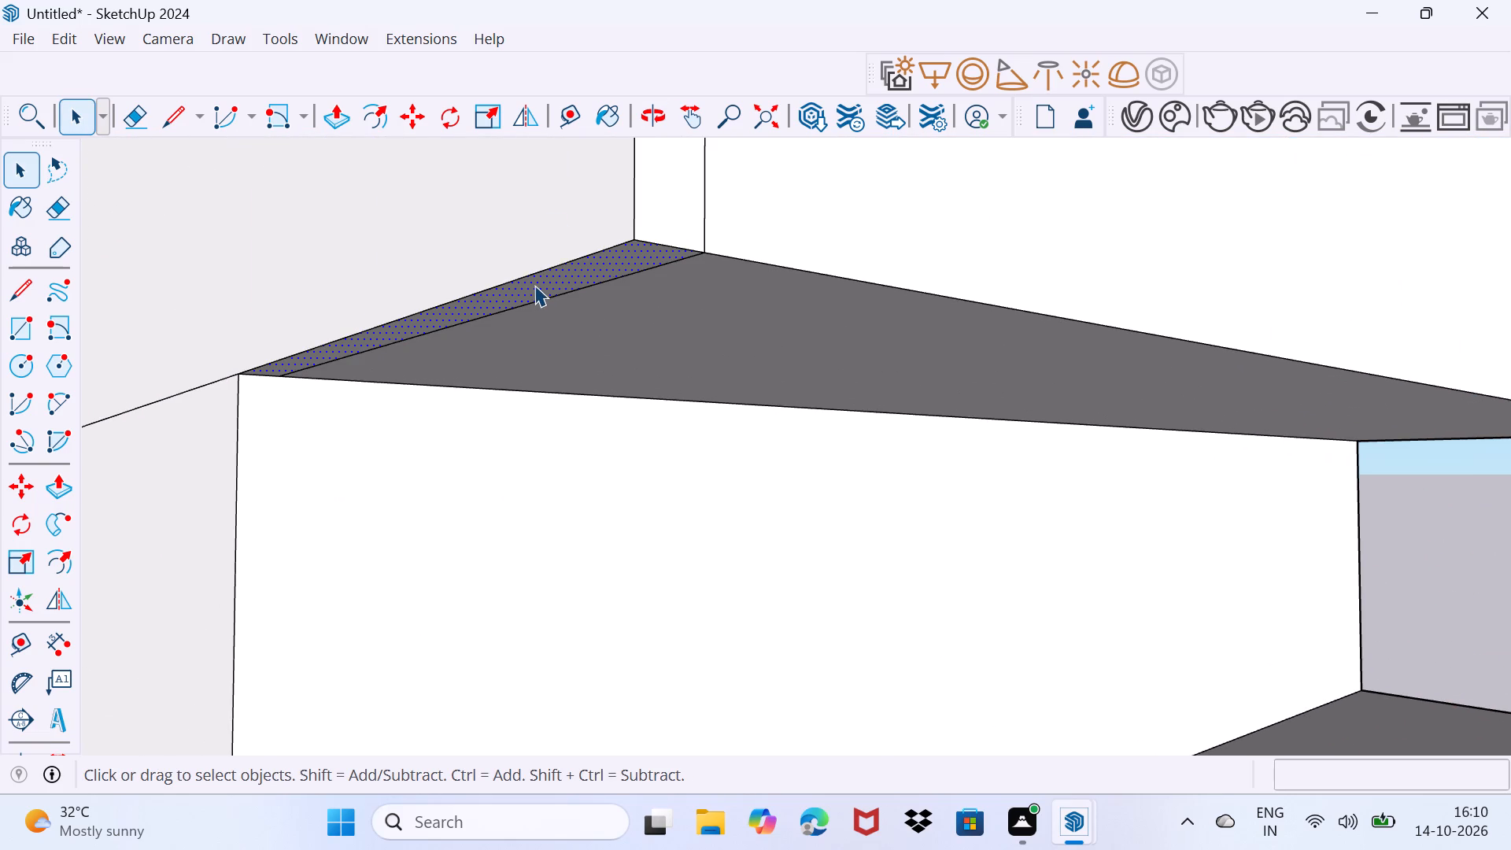
key("p")
left_click(534, 285)
scroll(495, 504, "down", 5)
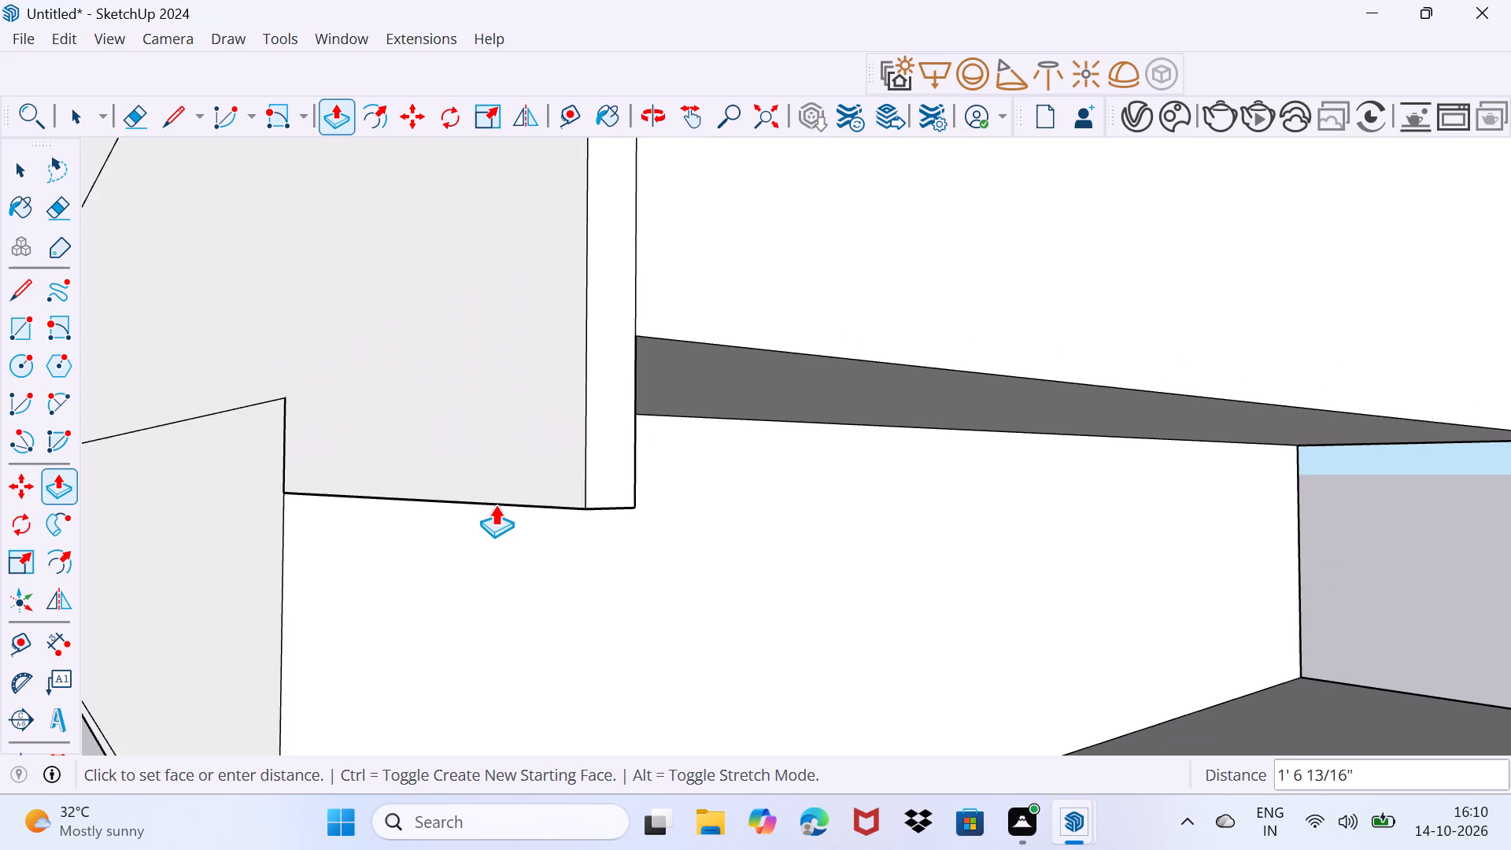
scroll(495, 504, "down", 17)
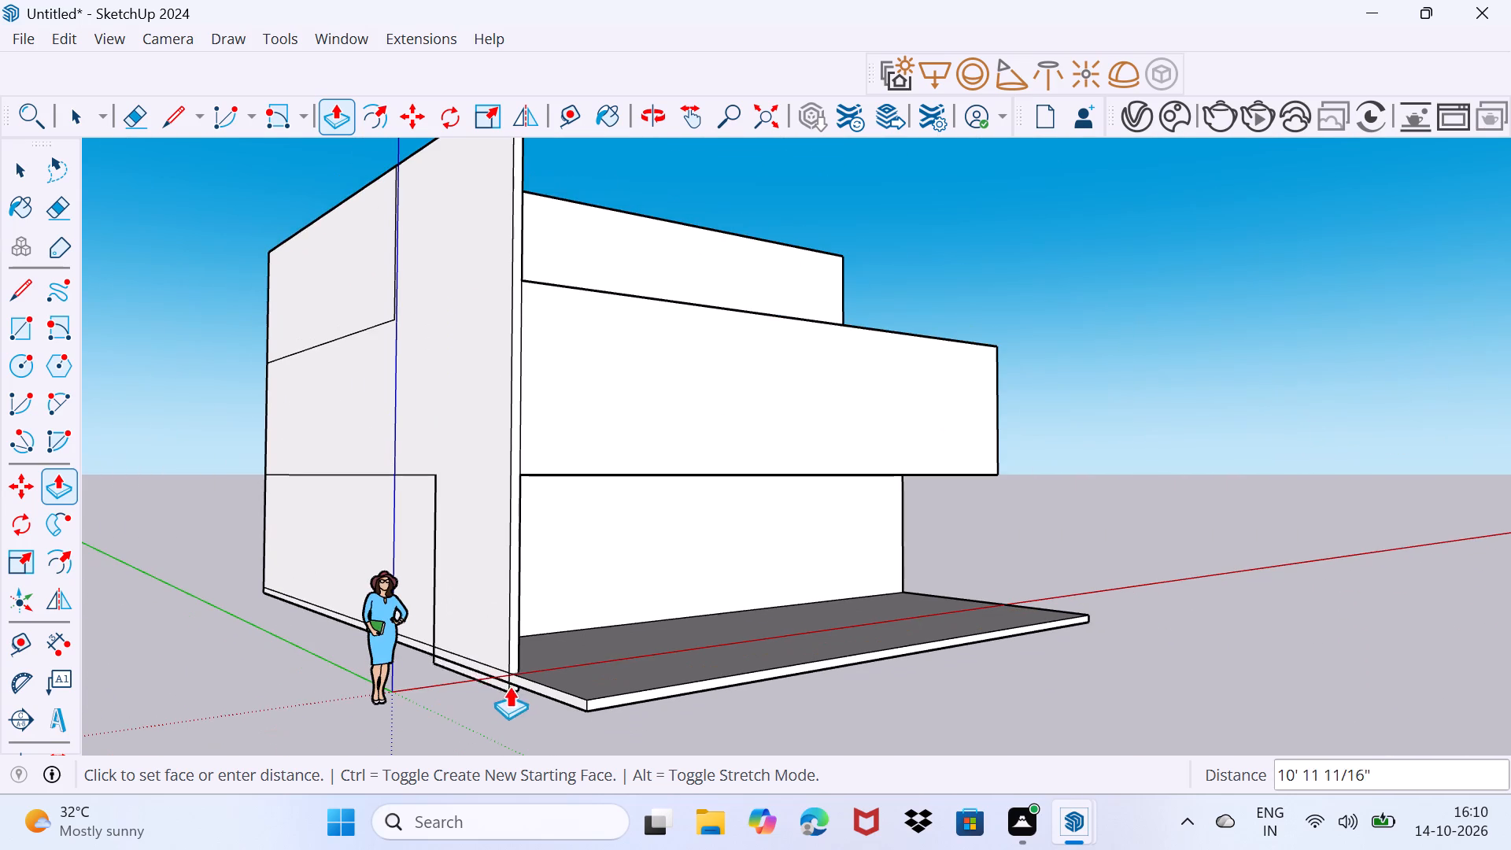
left_click(523, 679)
key("space")
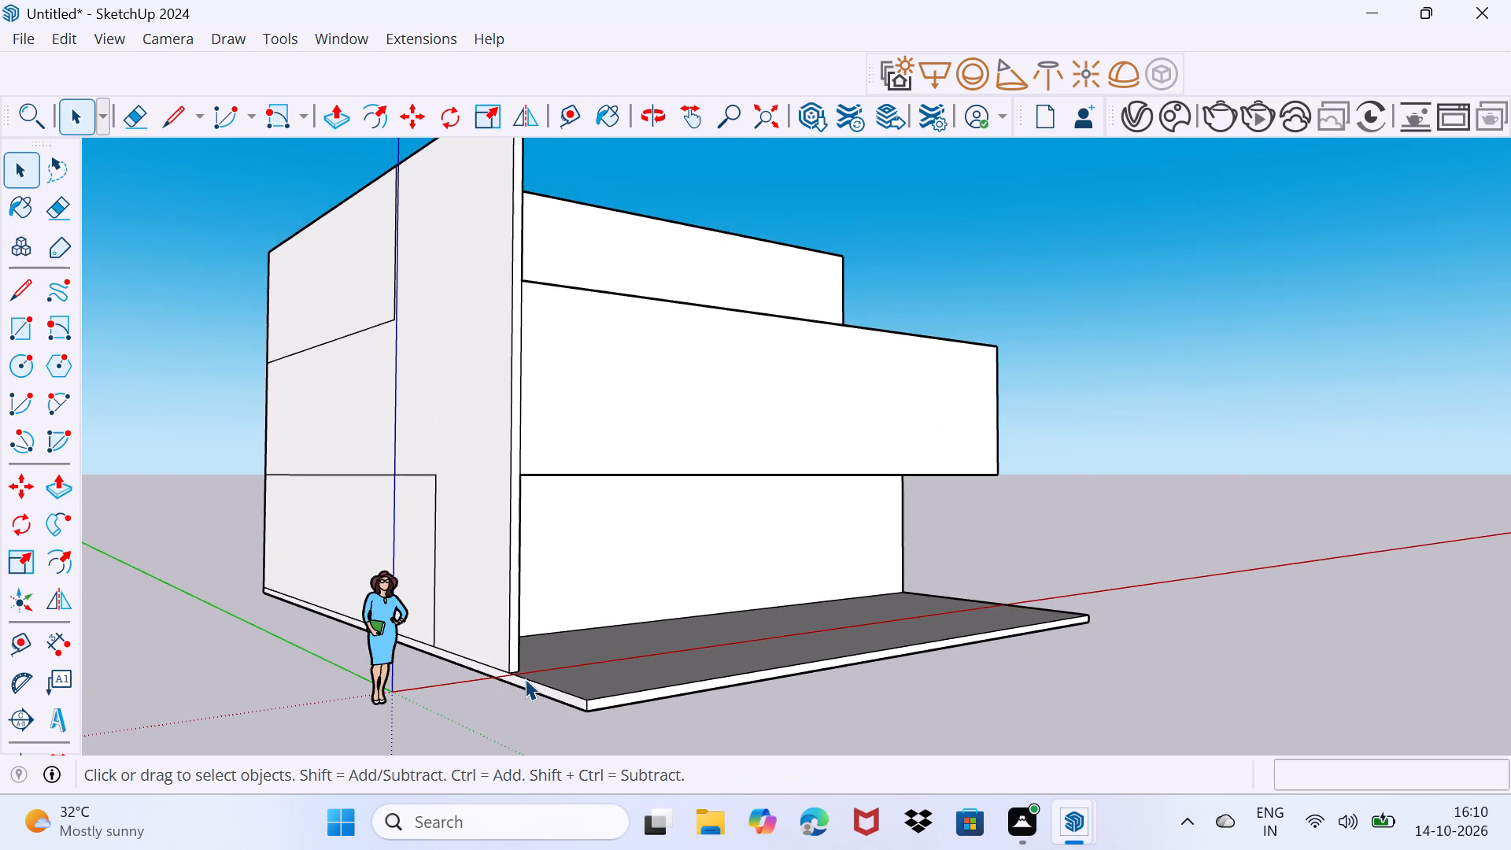
Draw a line across the side wall's narrow front face, level with the bottom edge of the second storey.
key("space")
left_click_drag(563, 665, 577, 641)
middle_click_drag(576, 601, 364, 679)
scroll(377, 523, "up", 3)
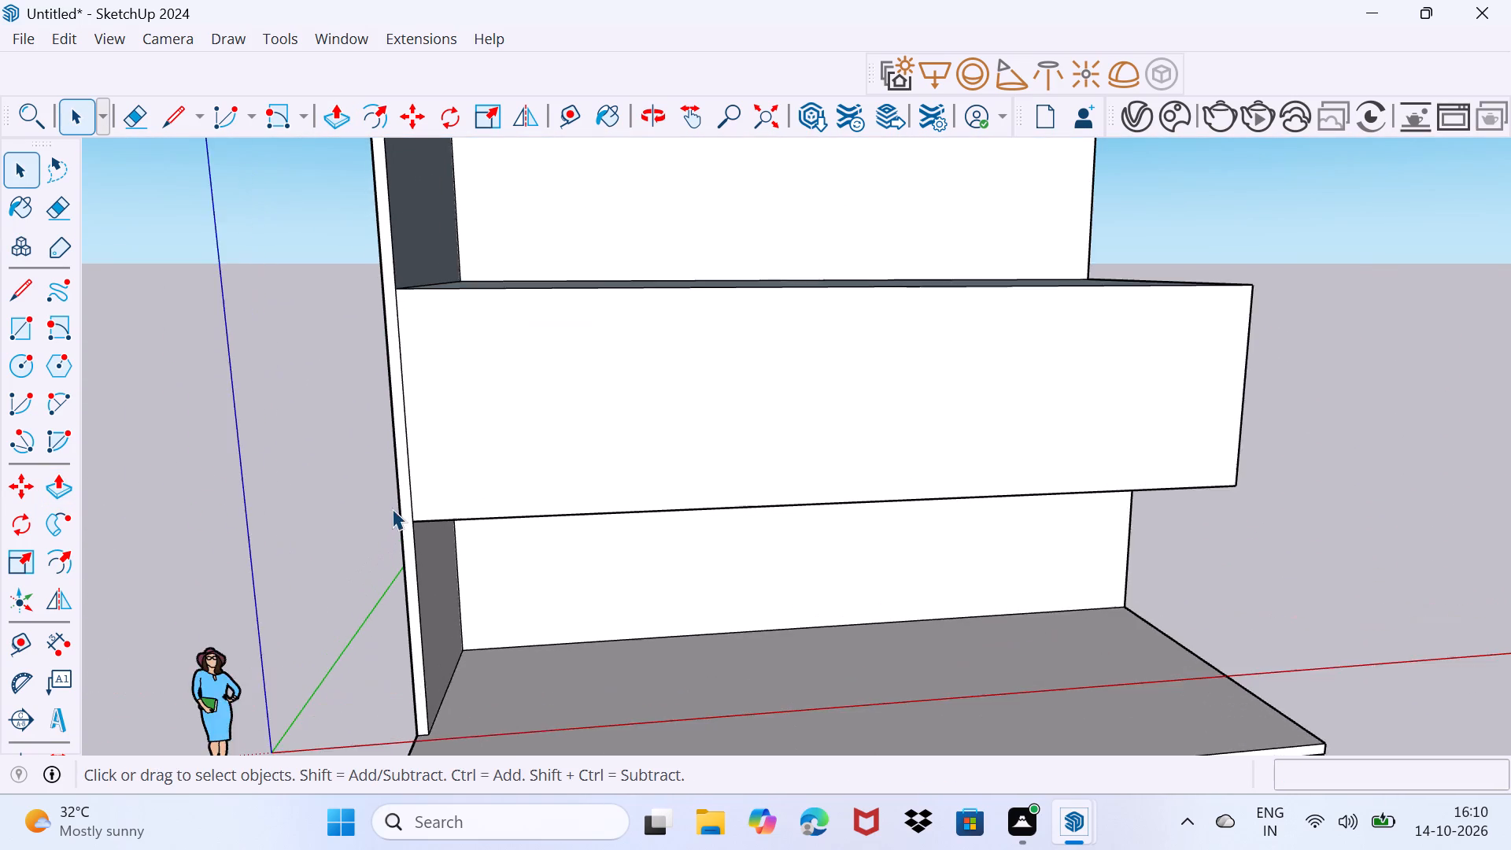
scroll(392, 508, "up", 4)
left_click(428, 530)
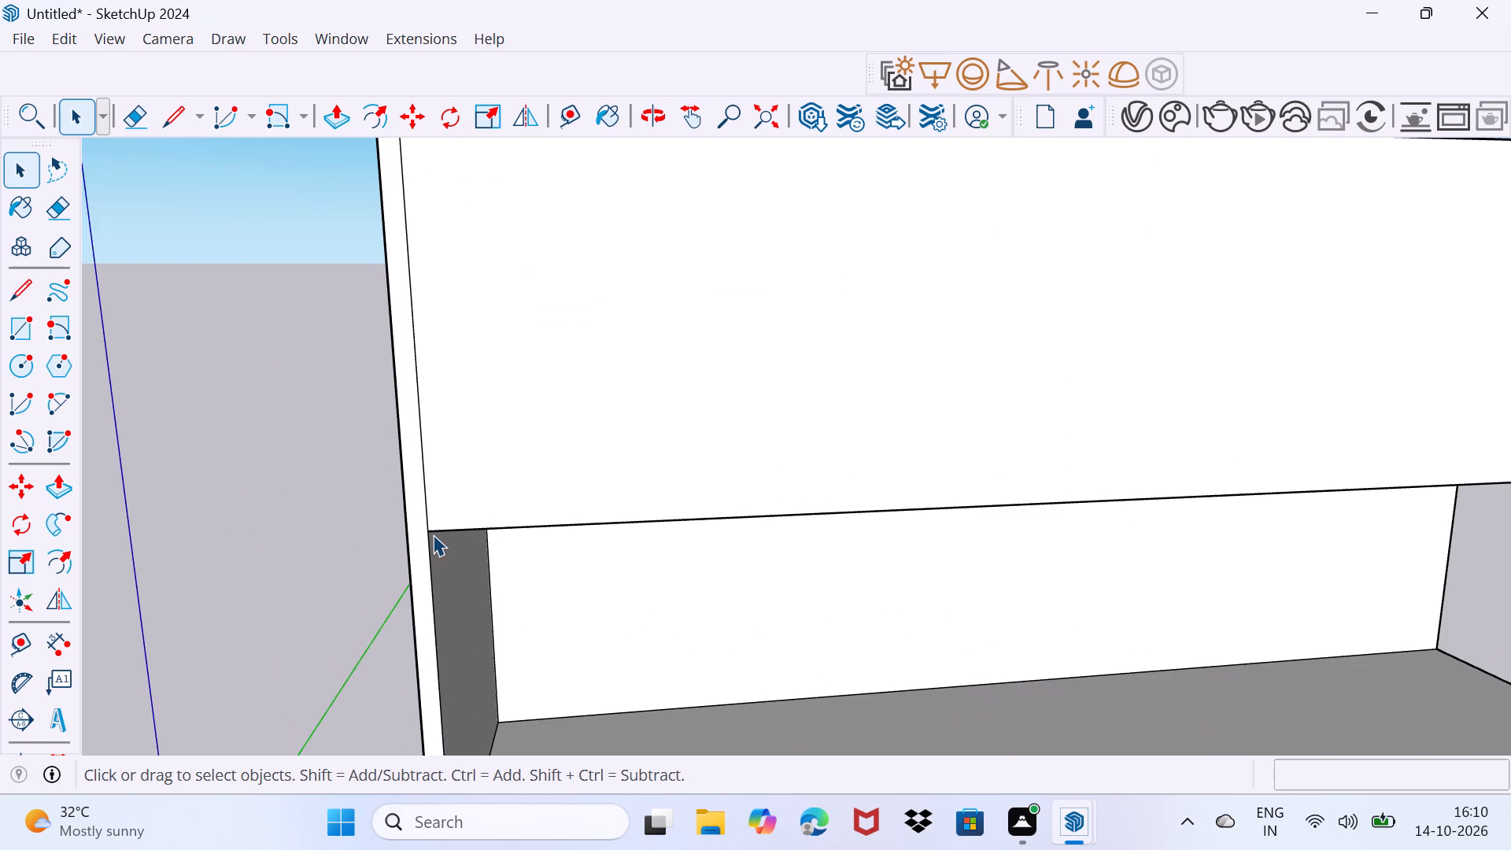
scroll(430, 534, "up", 2)
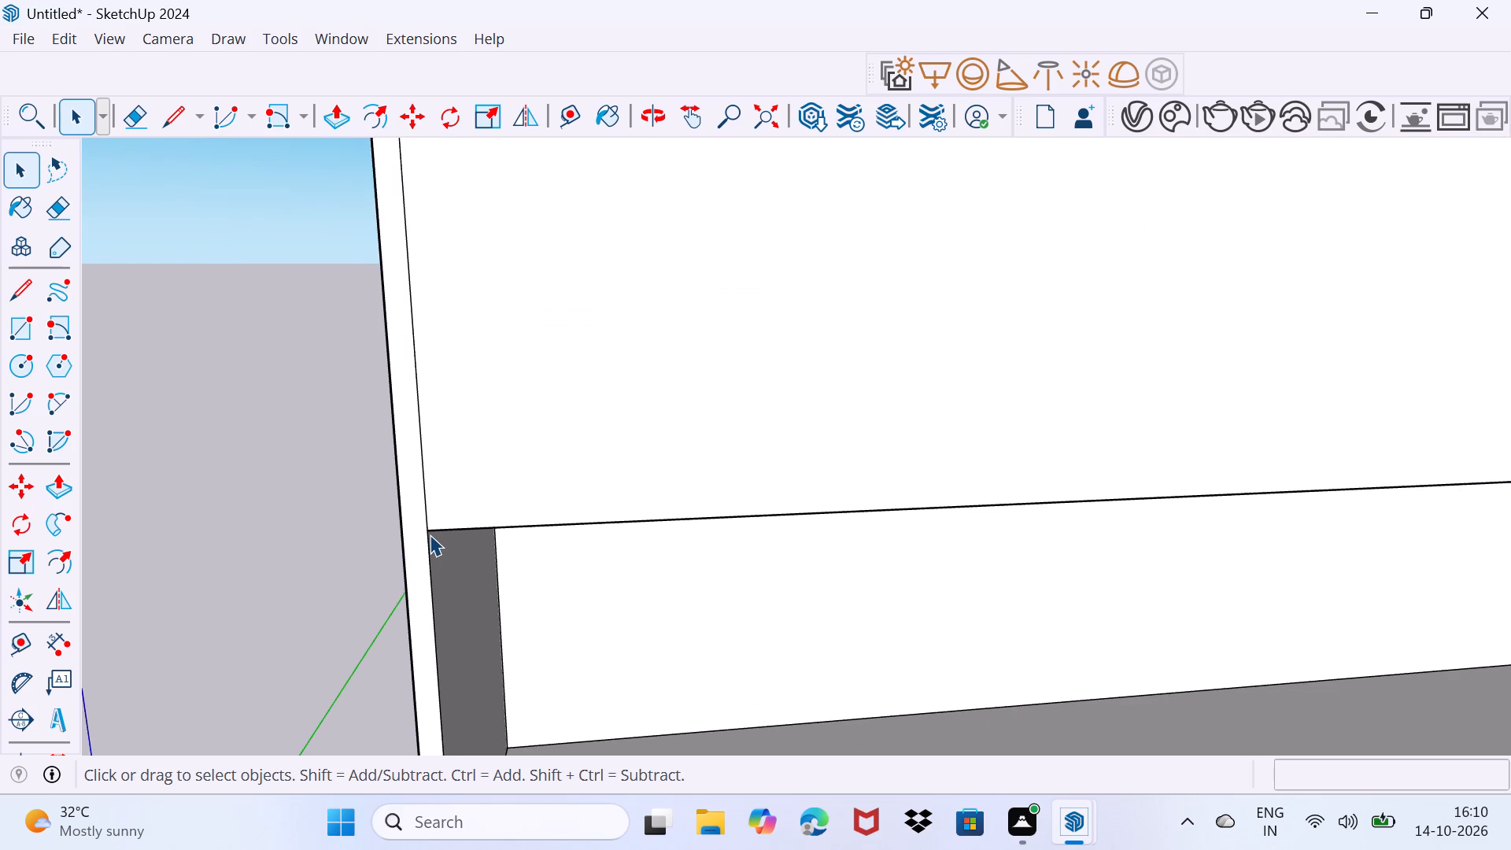
key("l")
left_click(423, 536)
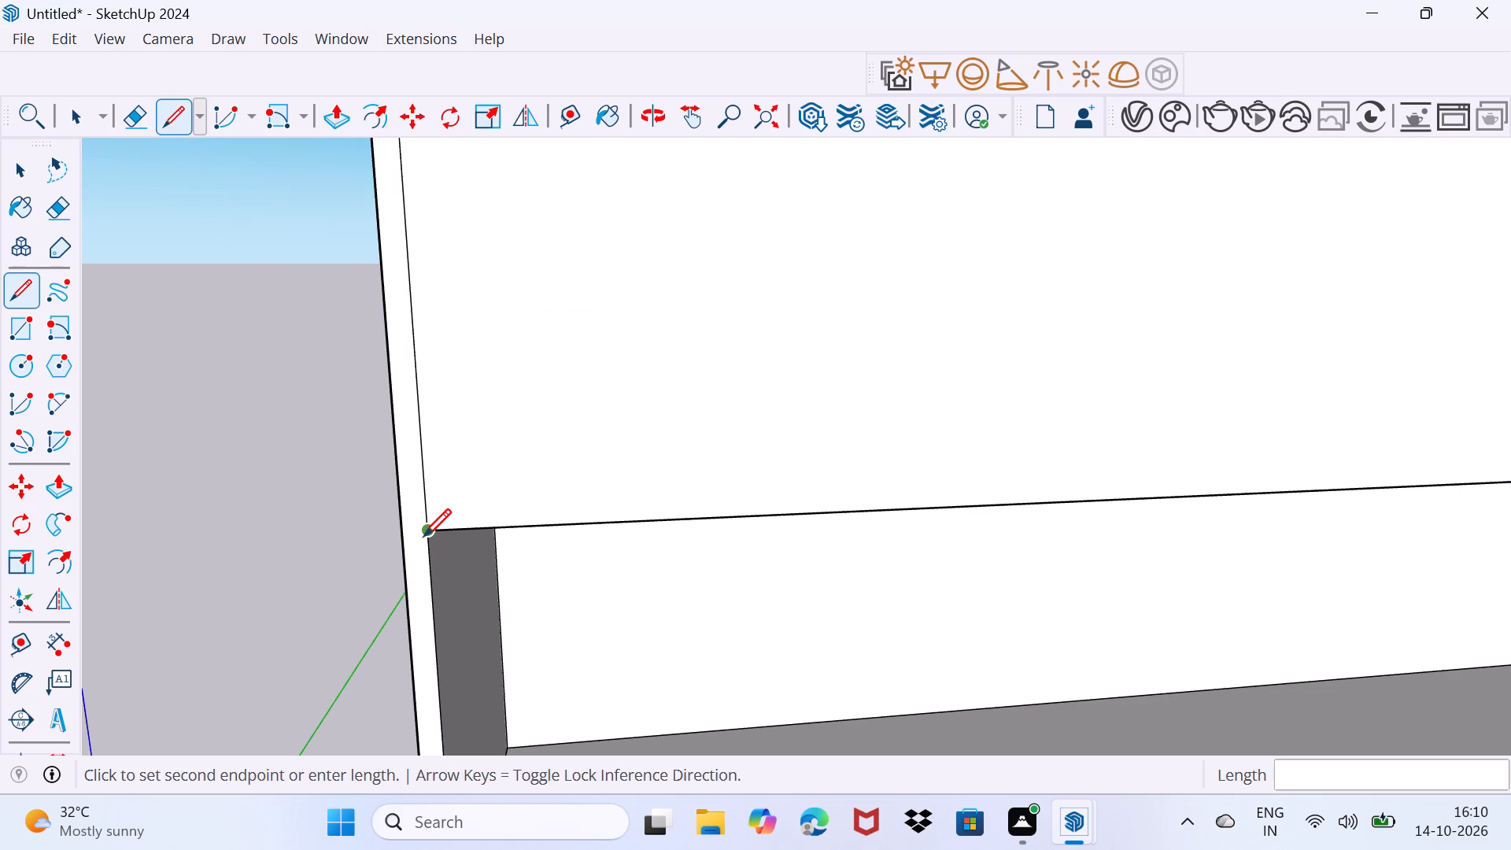
left_click(408, 538)
key("space")
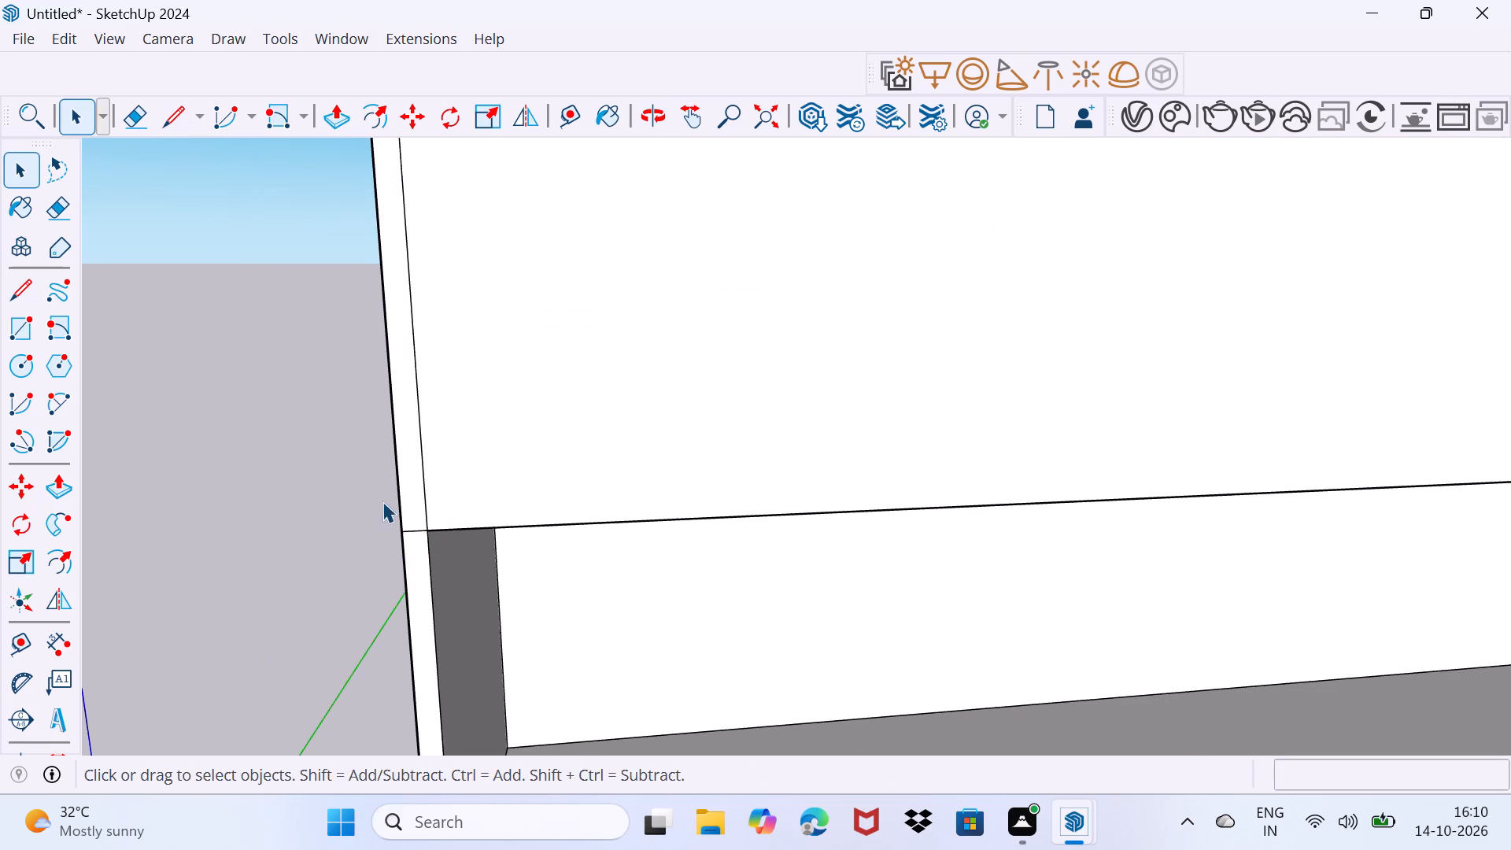
Push/Pull the side wall's narrow front face above the drawn line forward, past the second storey's front face.
left_click(405, 481)
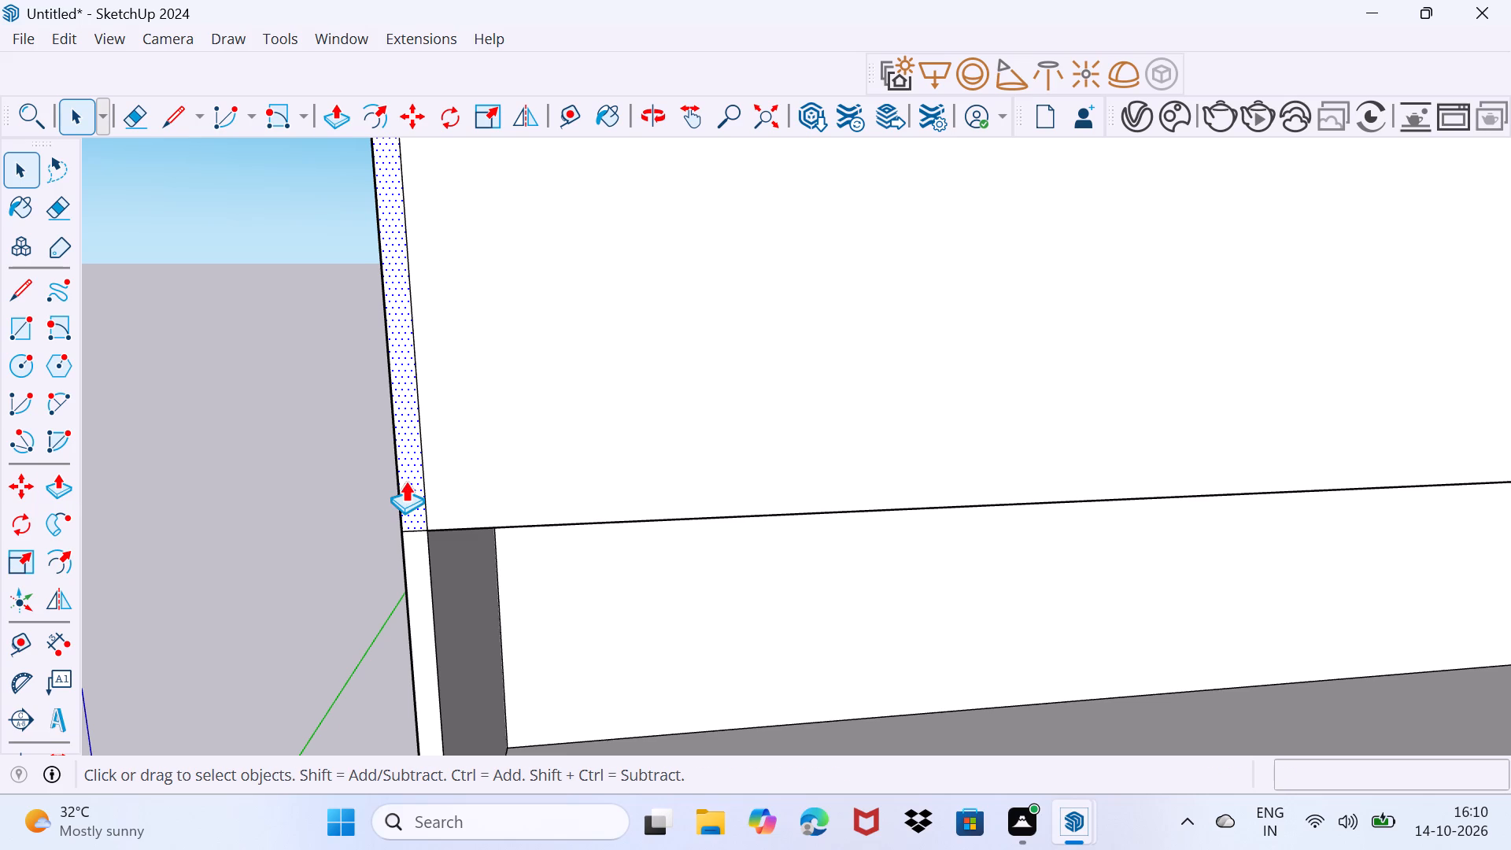
key("p")
left_click(405, 481)
scroll(372, 505, "down", 2)
middle_click_drag(372, 505, 330, 496)
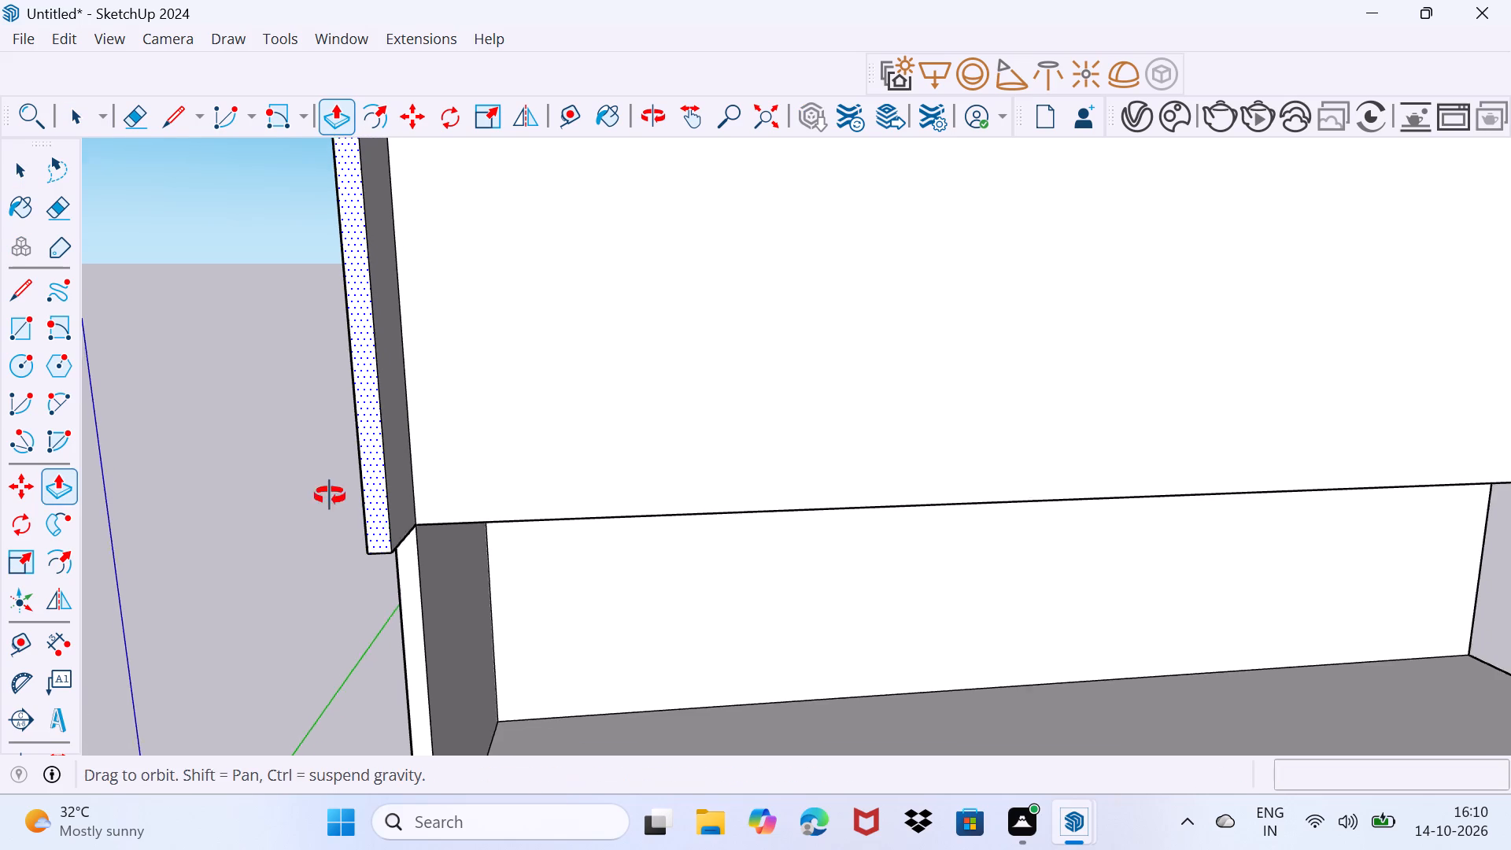
middle_click_drag(330, 496, 254, 475)
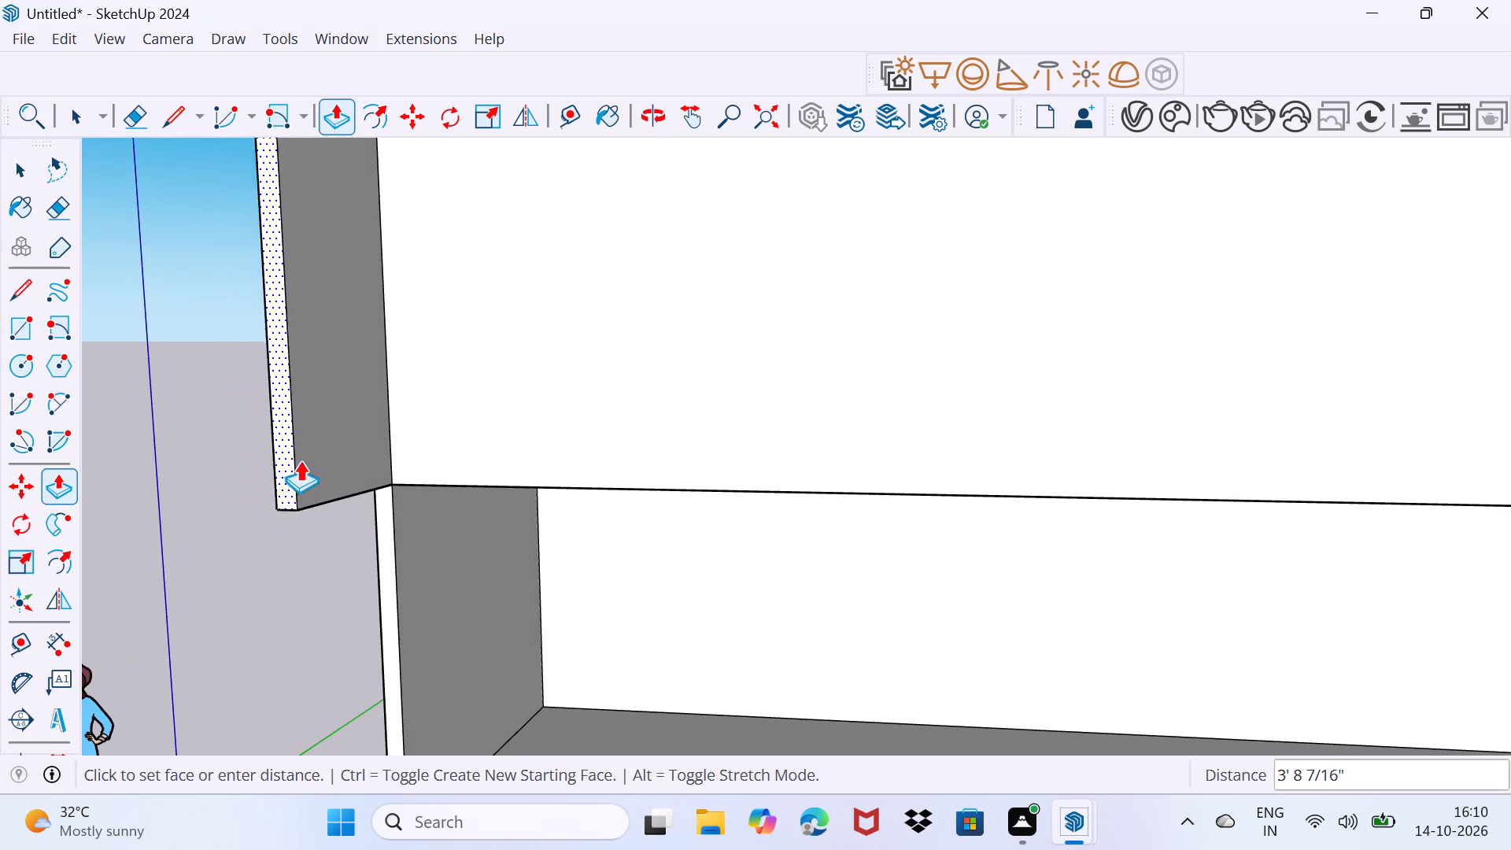
left_click(300, 460)
key("space")
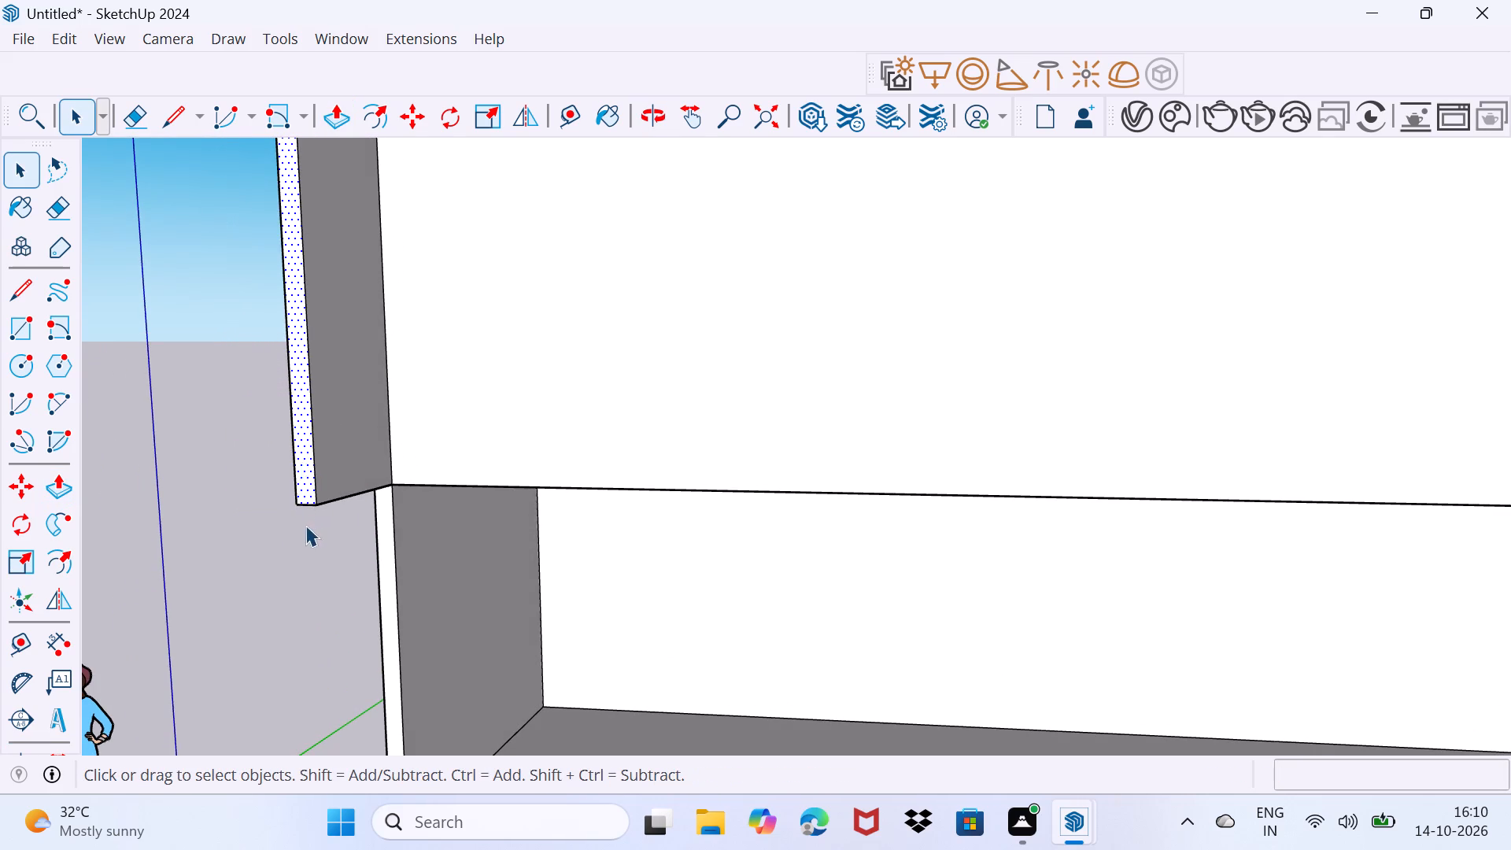
left_click_drag(305, 525, 323, 506)
Push/Pull the second storey's large front face very slightly inward.
middle_click_drag(312, 534, 483, 476)
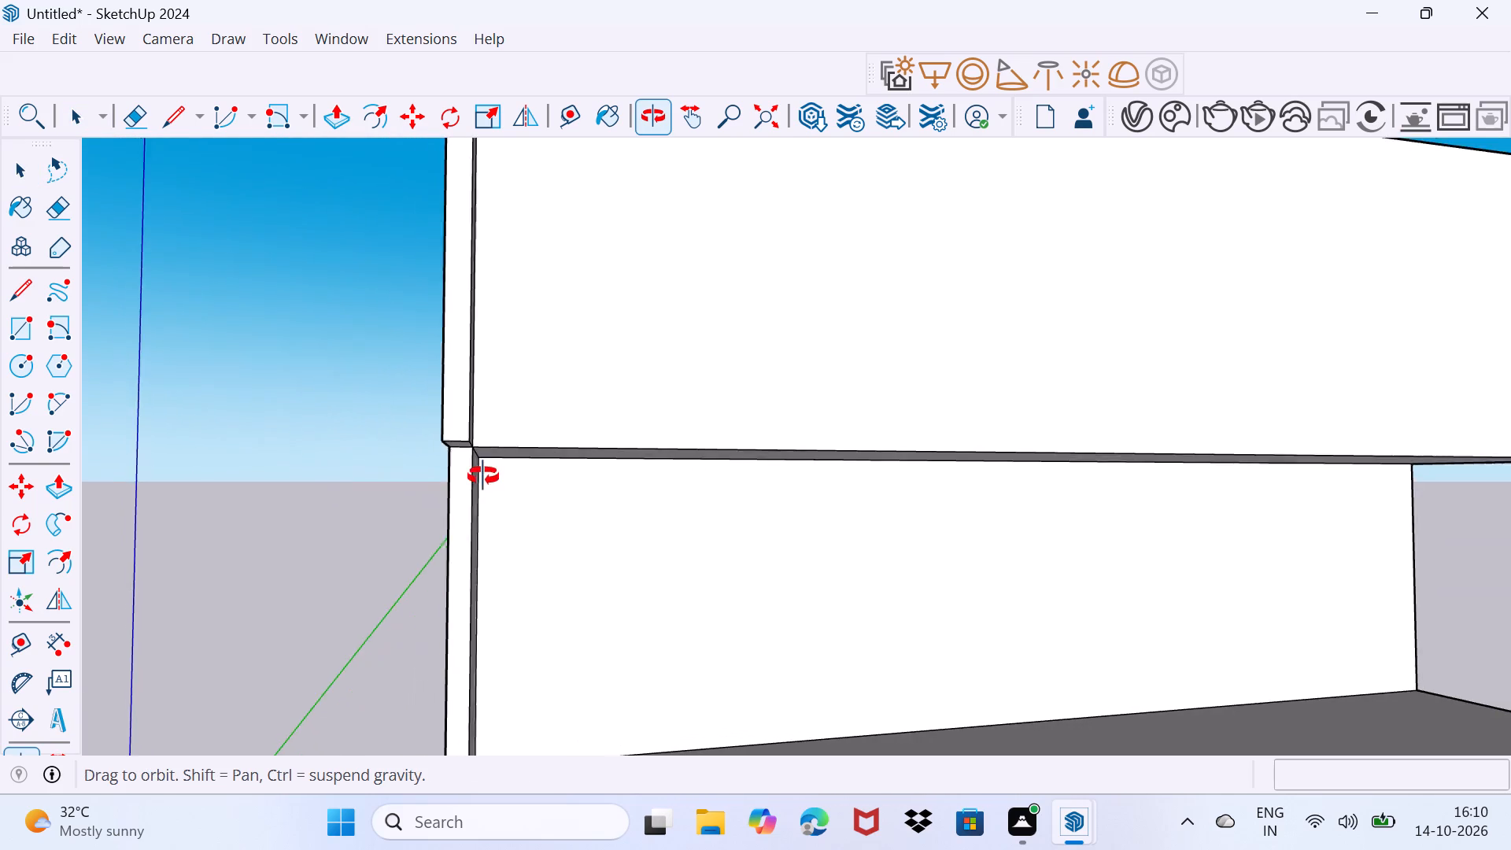
middle_click_drag(483, 476, 442, 518)
left_click(491, 440)
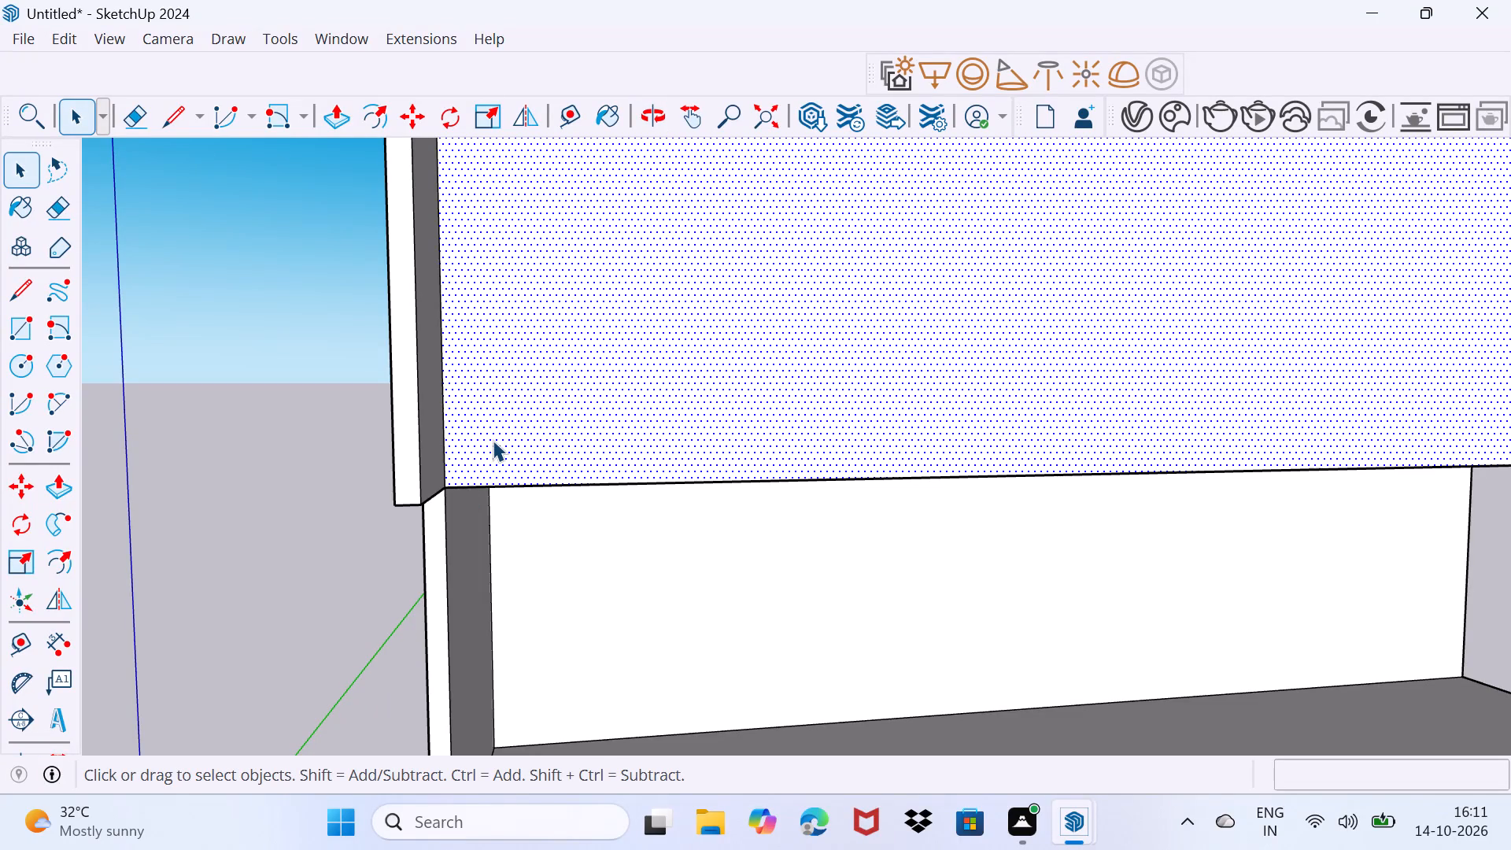
key("p")
left_click(493, 440)
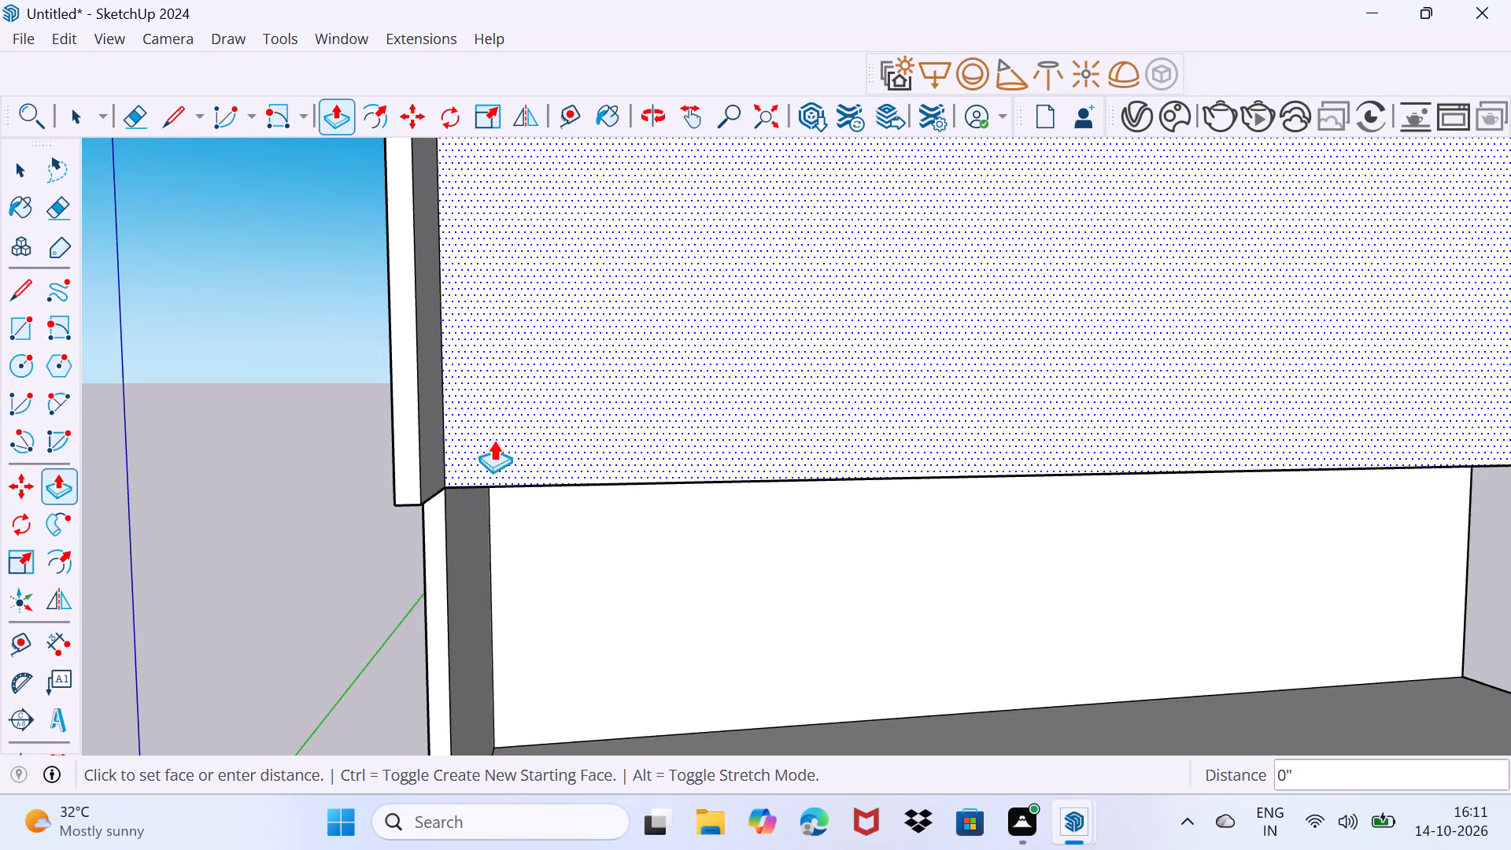
left_click(493, 435)
key("space")
left_click_drag(453, 578, 463, 567)
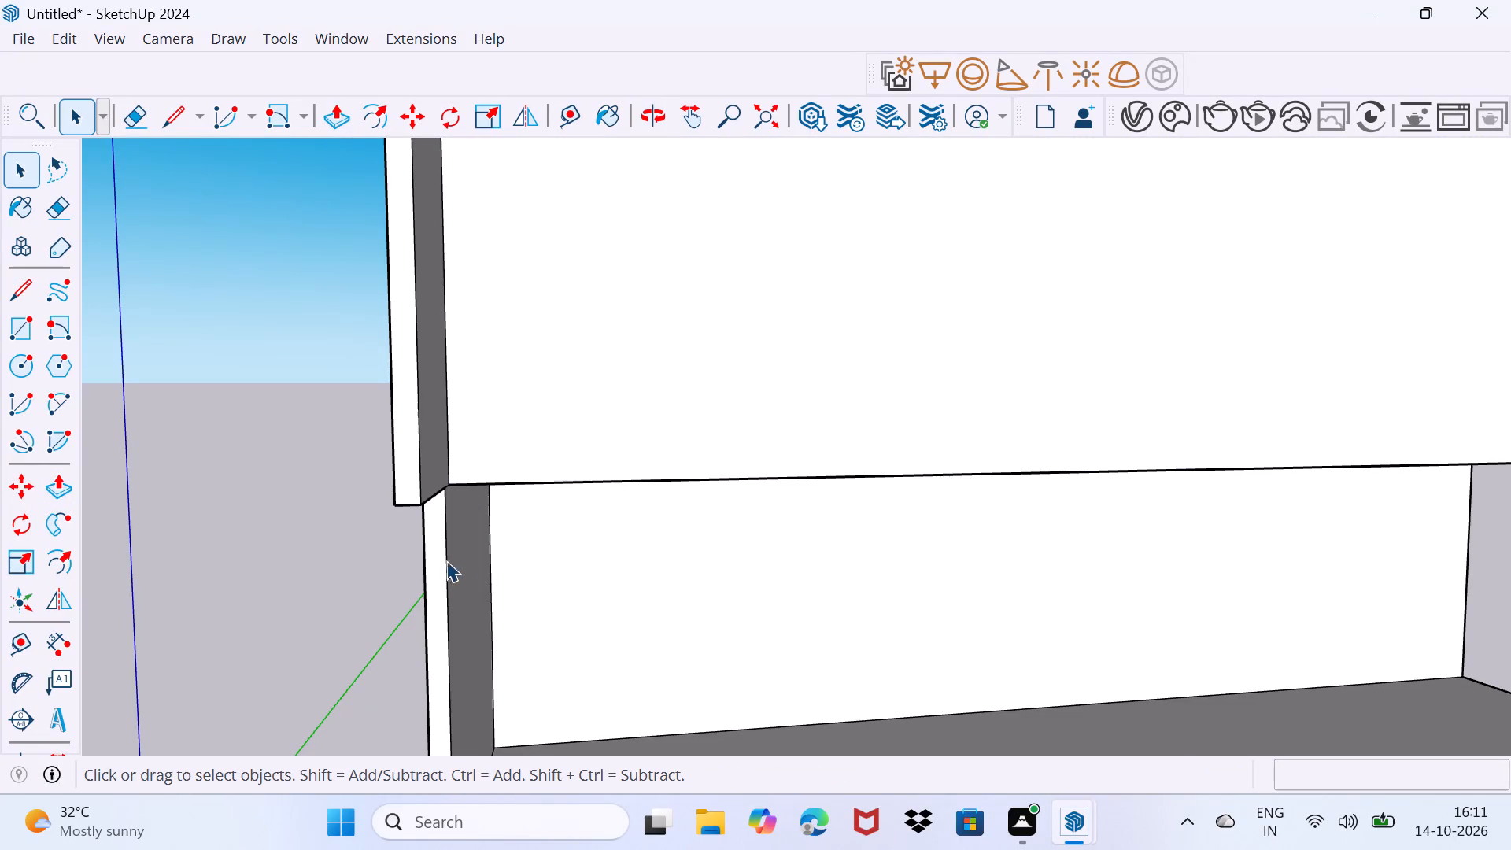
Erase the short edge separating the projecting upper part of the side wall's inner face from its lower part.
middle_click_drag(444, 560, 308, 633)
scroll(390, 501, "up", 9)
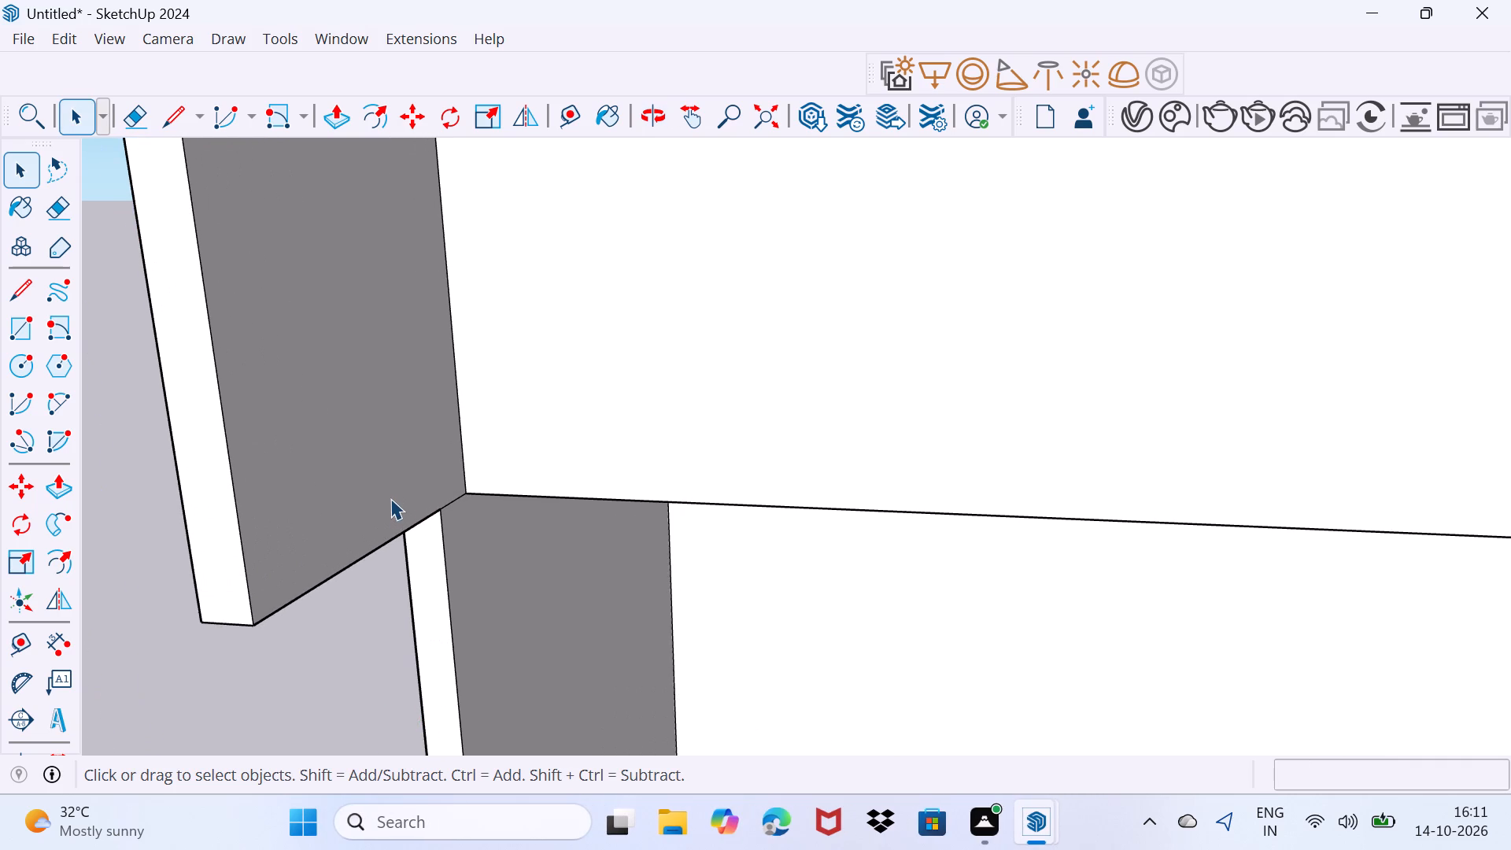
key("e")
left_click(457, 505)
scroll(471, 575, "down", 4)
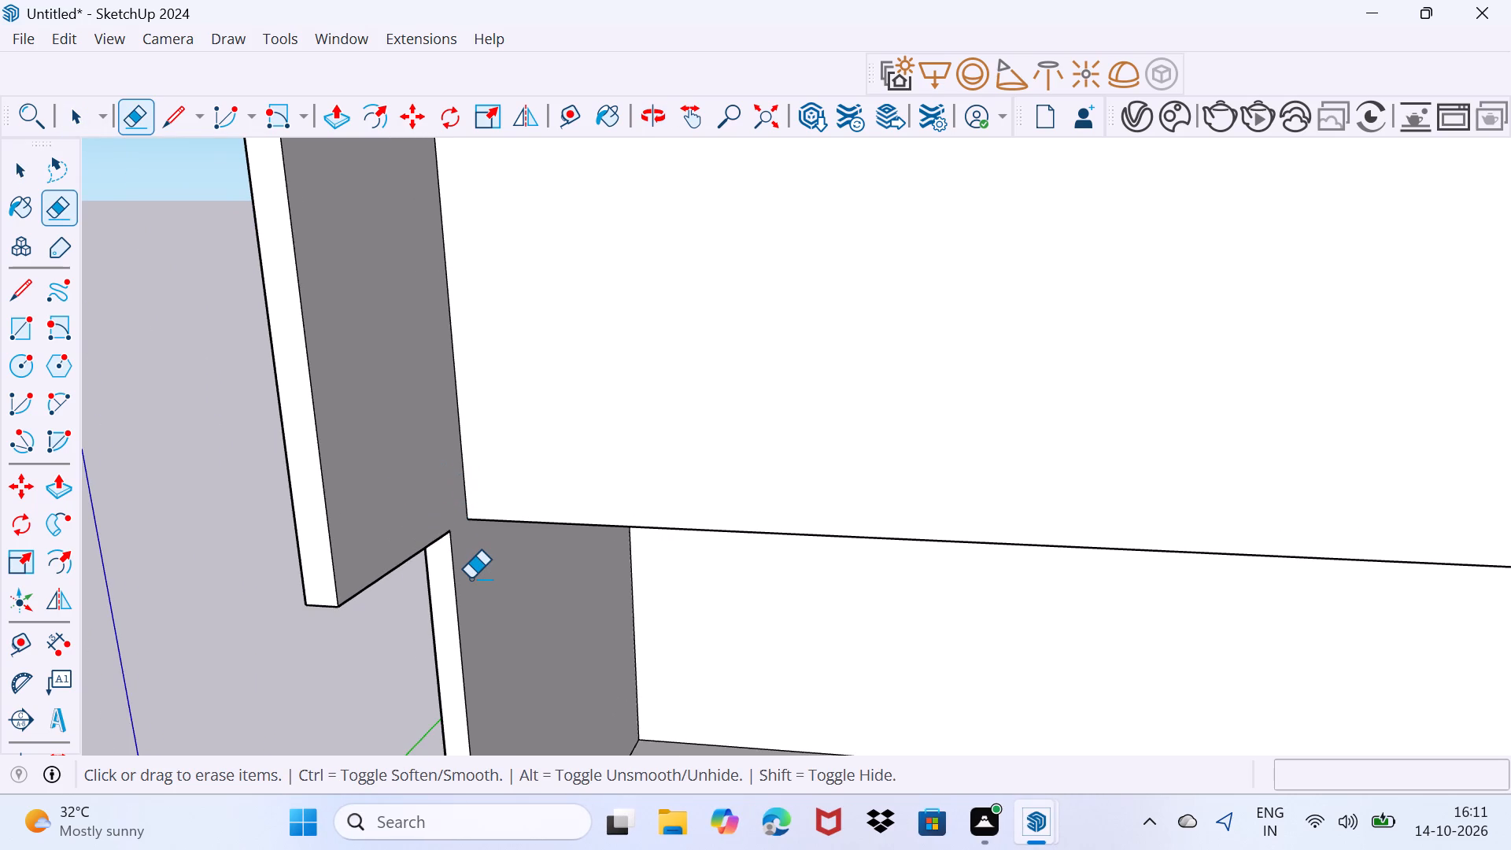
Copy the vertical edge where the second storey's front meets the side wall 8" inward across the front face.
middle_click_drag(460, 611, 473, 655)
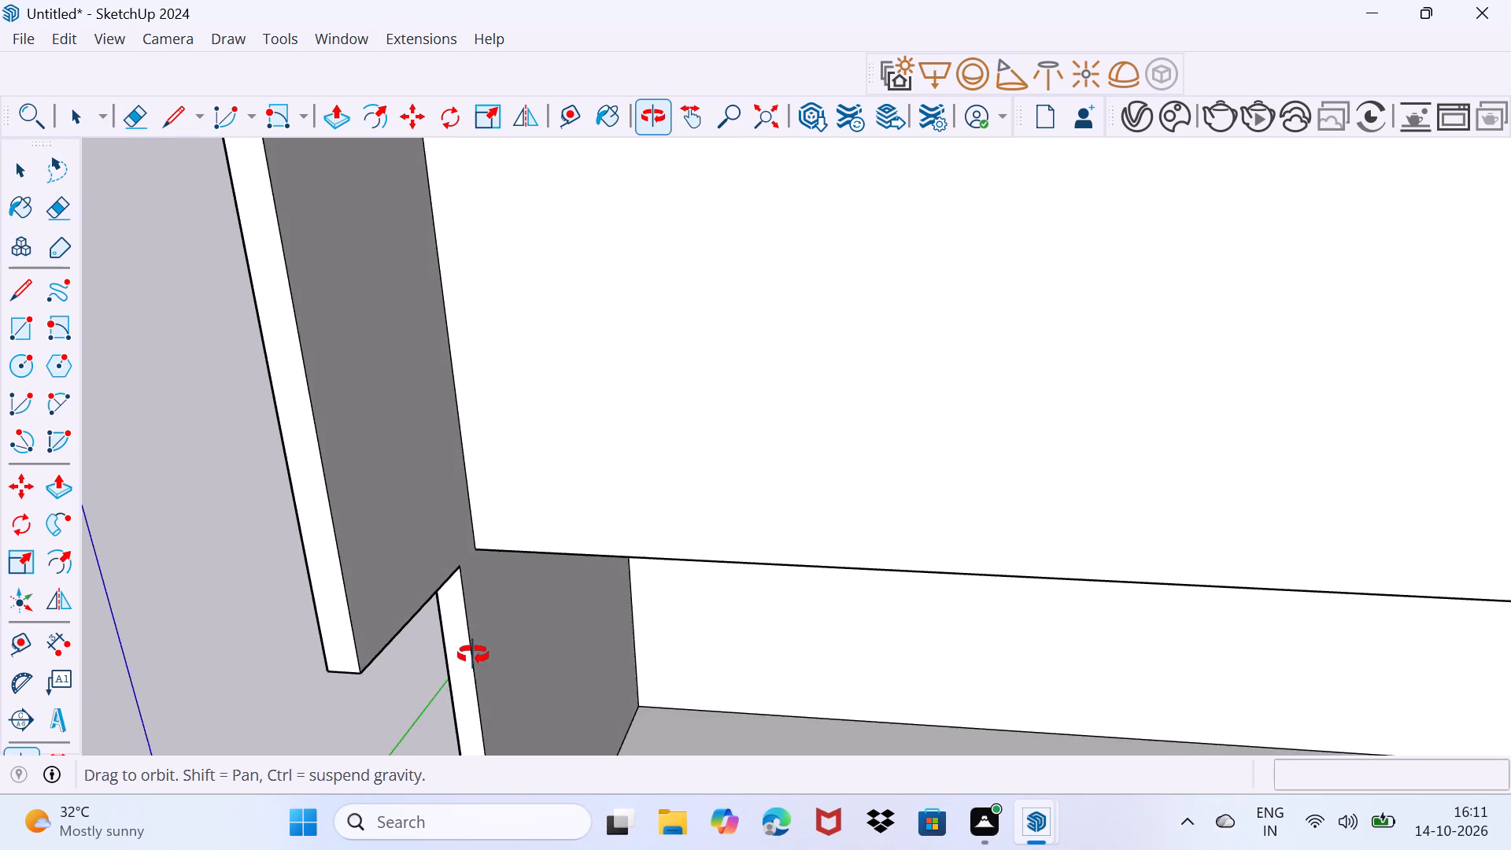
middle_click_drag(473, 655, 536, 645)
scroll(501, 538, "up", 2)
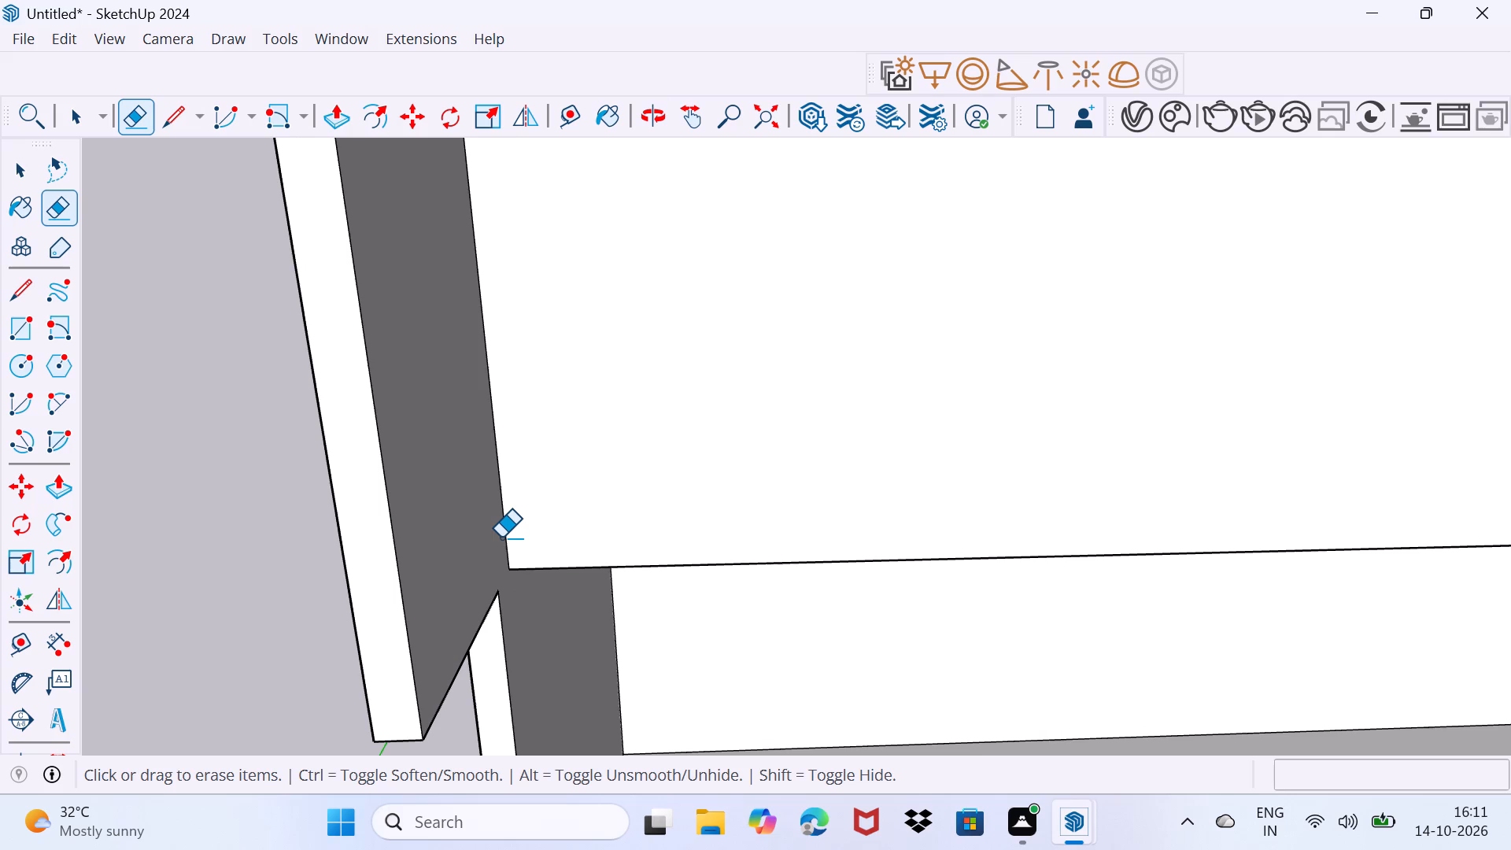
key("space")
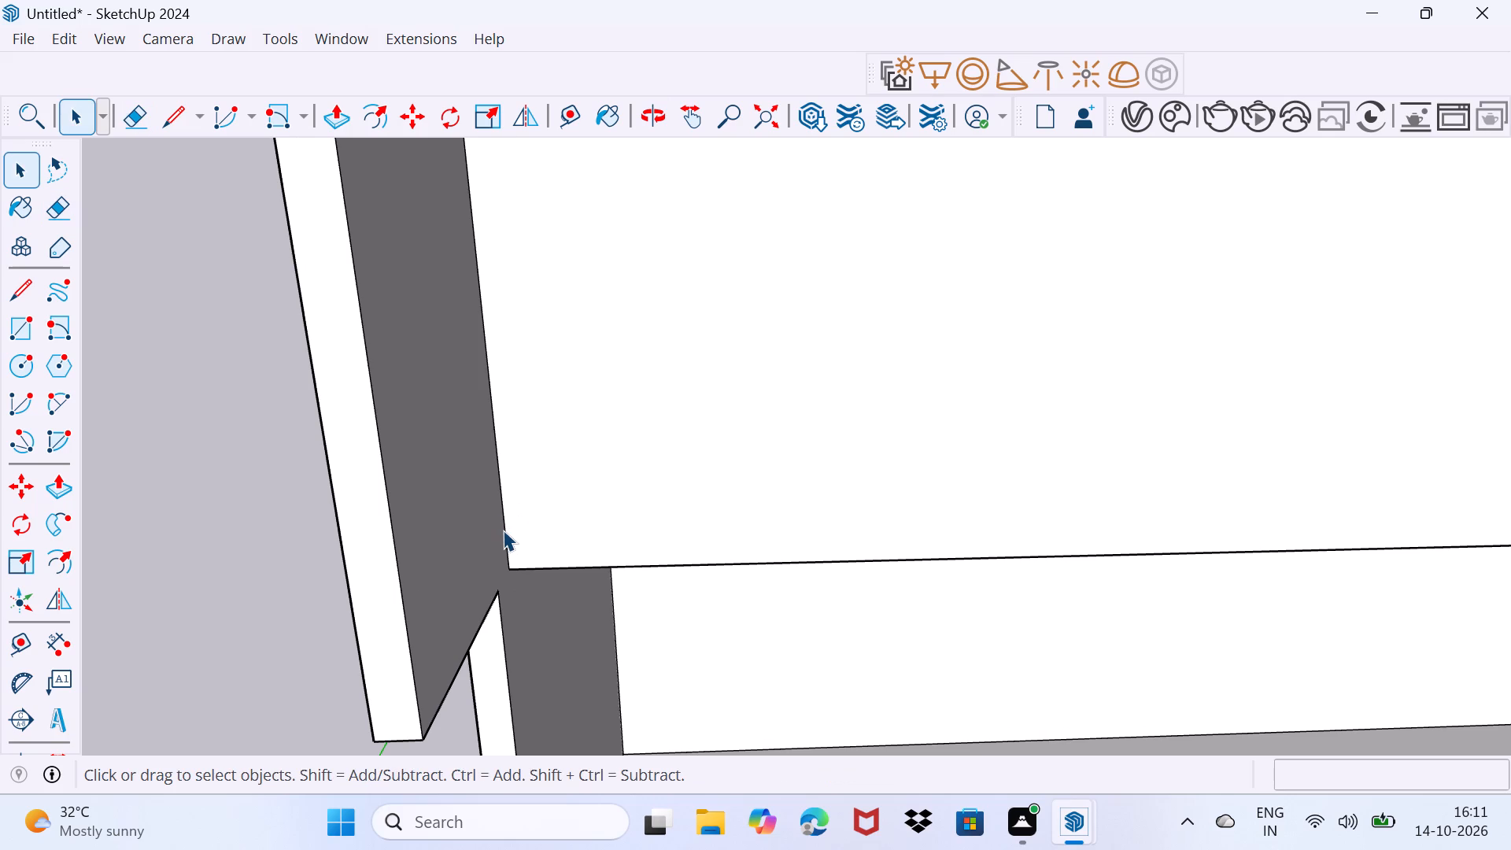
left_click(503, 530)
scroll(515, 585, "down", 2)
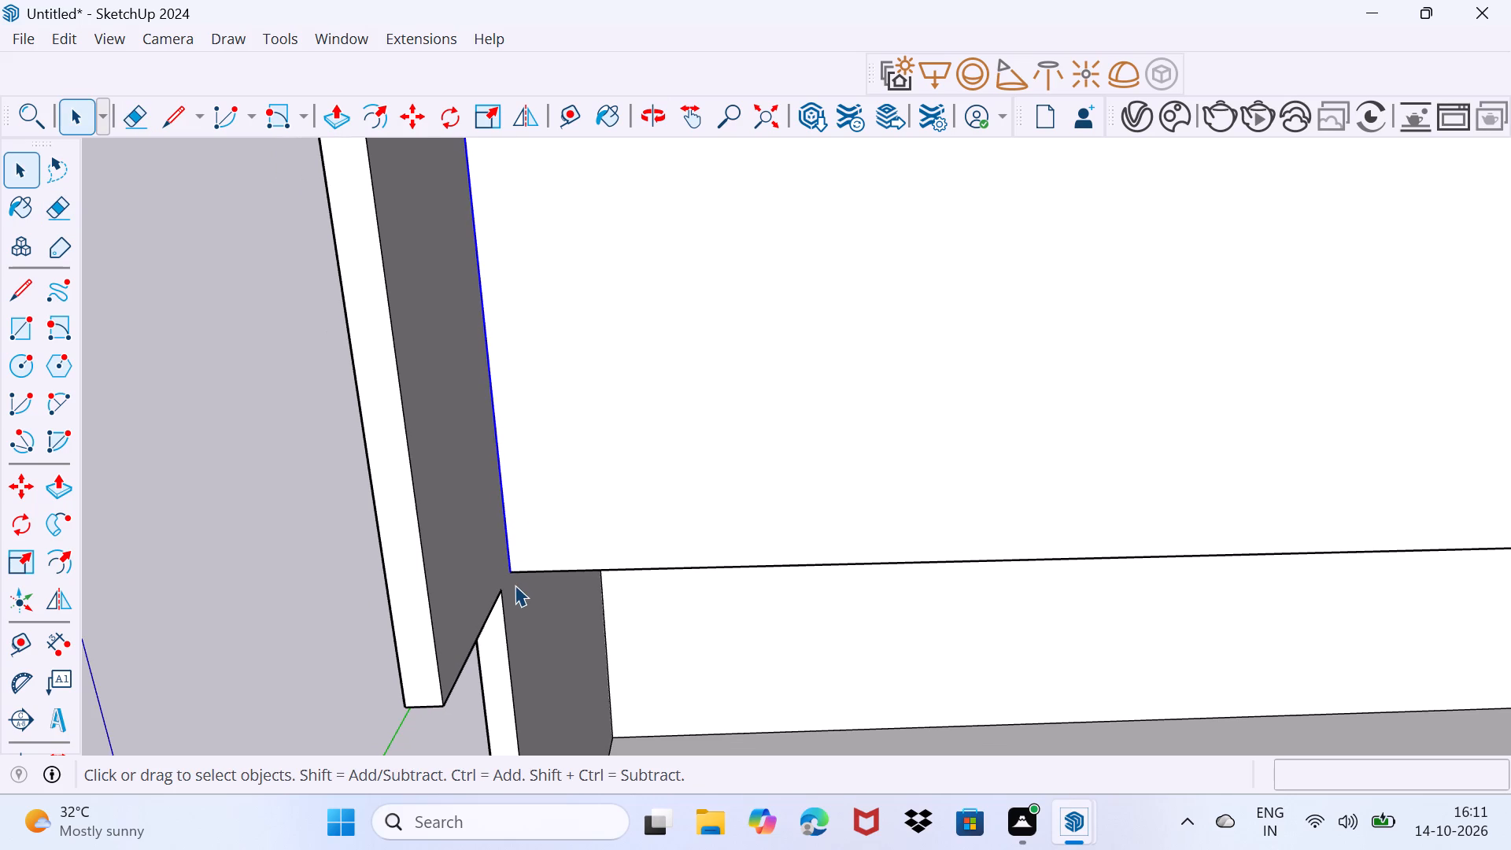
key("m")
left_click(512, 575)
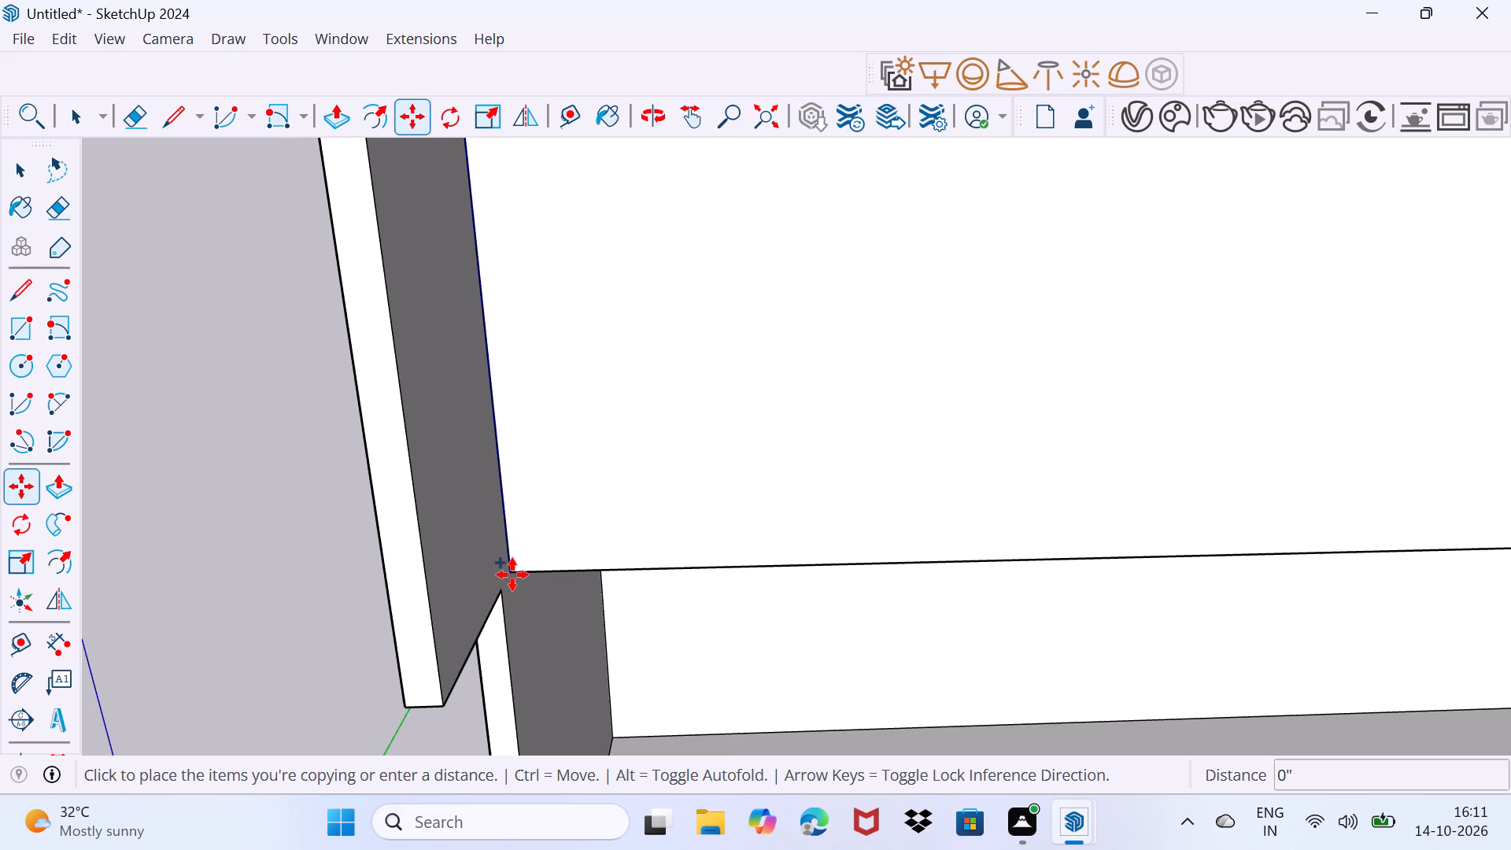
type("8\"")
key("Return")
key("space")
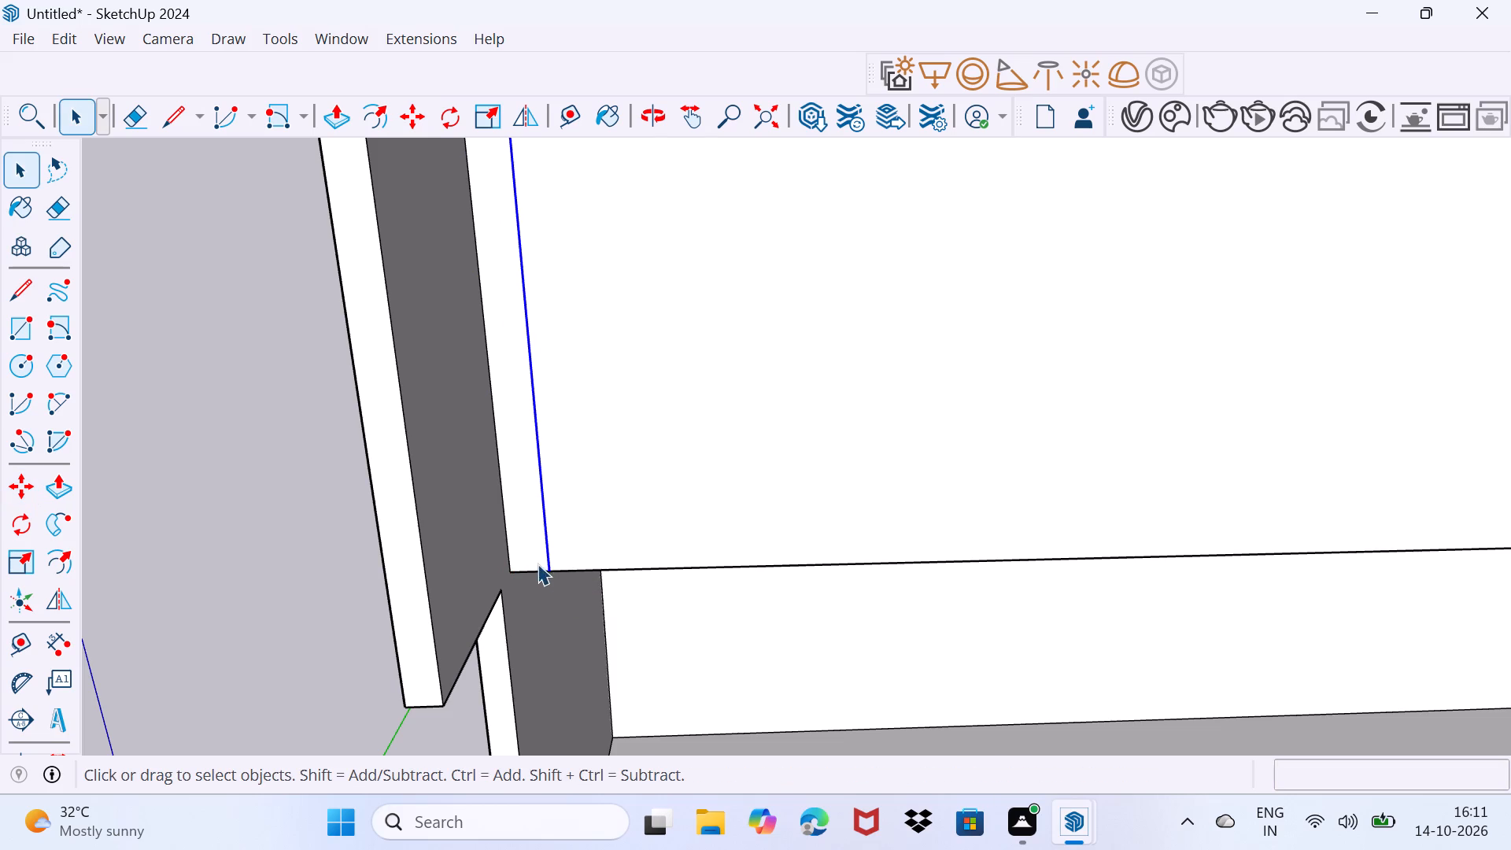
Push/Pull the 8" strip on the second storey's front face 9' 4 1/4" back along the side wall.
left_click(526, 553)
middle_click_drag(516, 530, 526, 792, "shift")
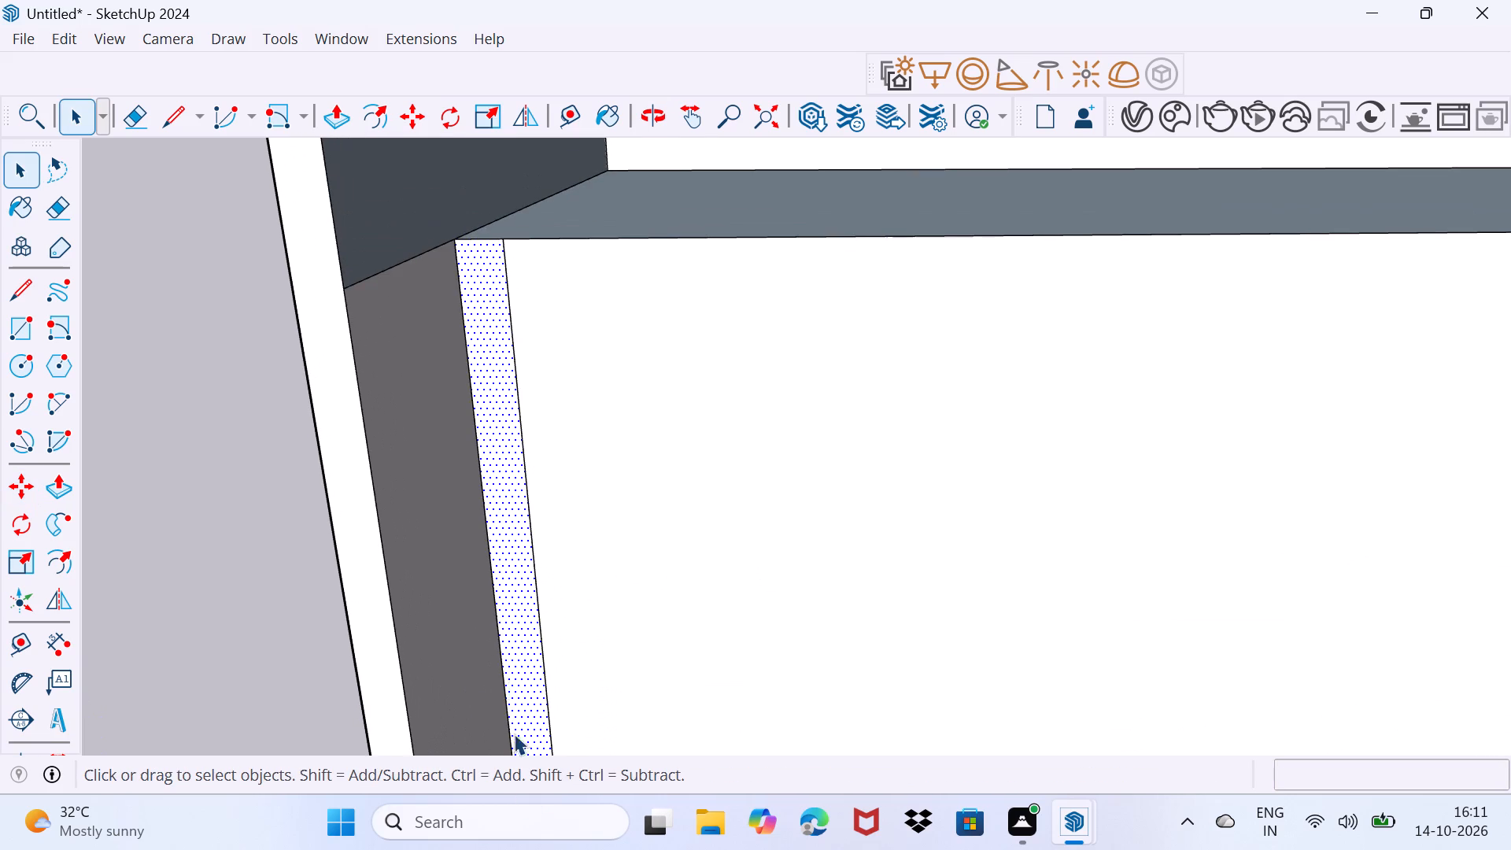
key("p")
left_click(492, 613)
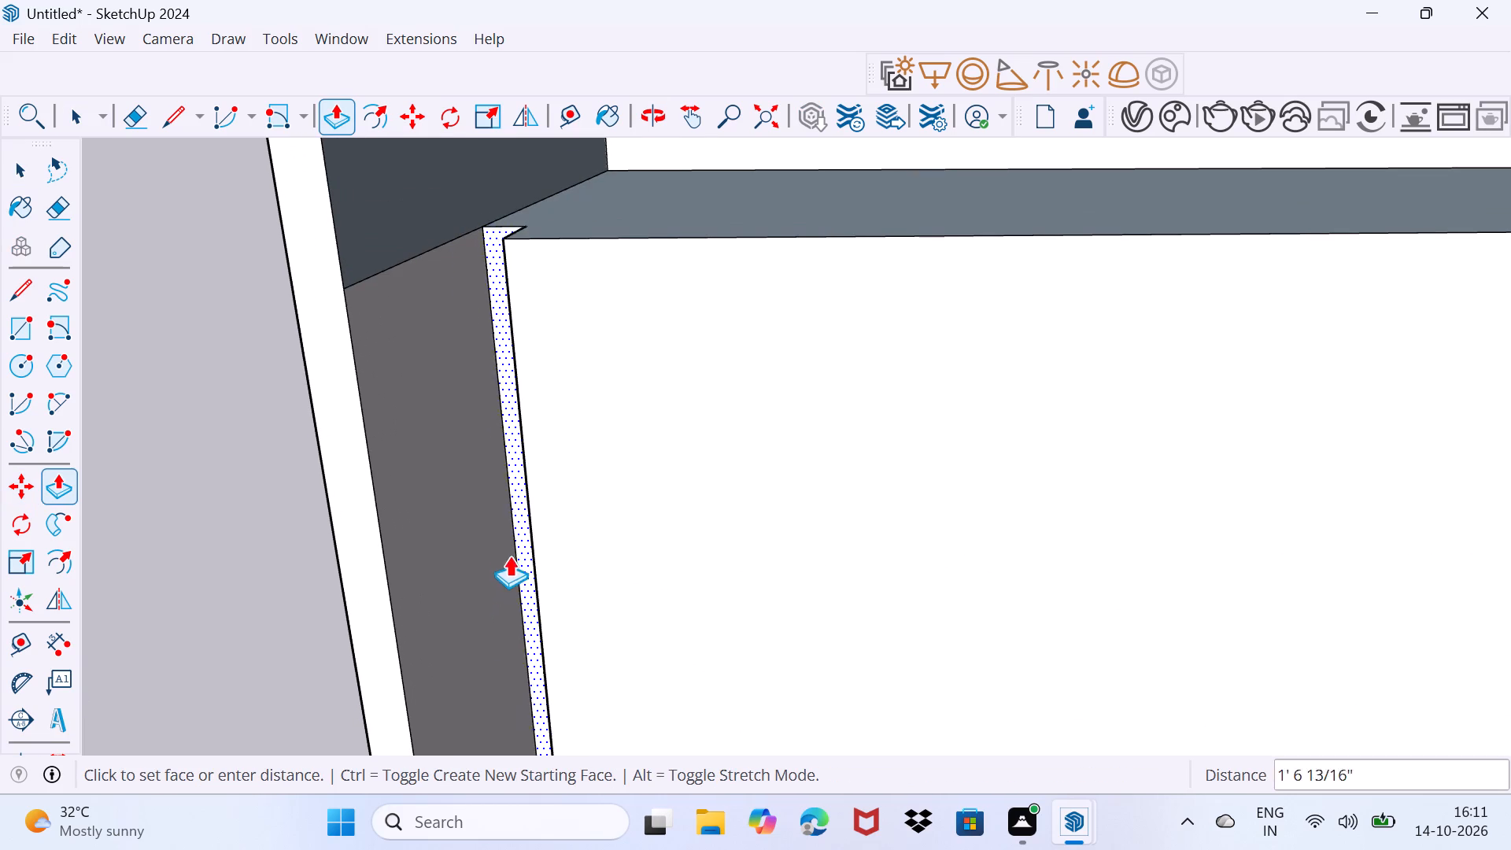
left_click(644, 156)
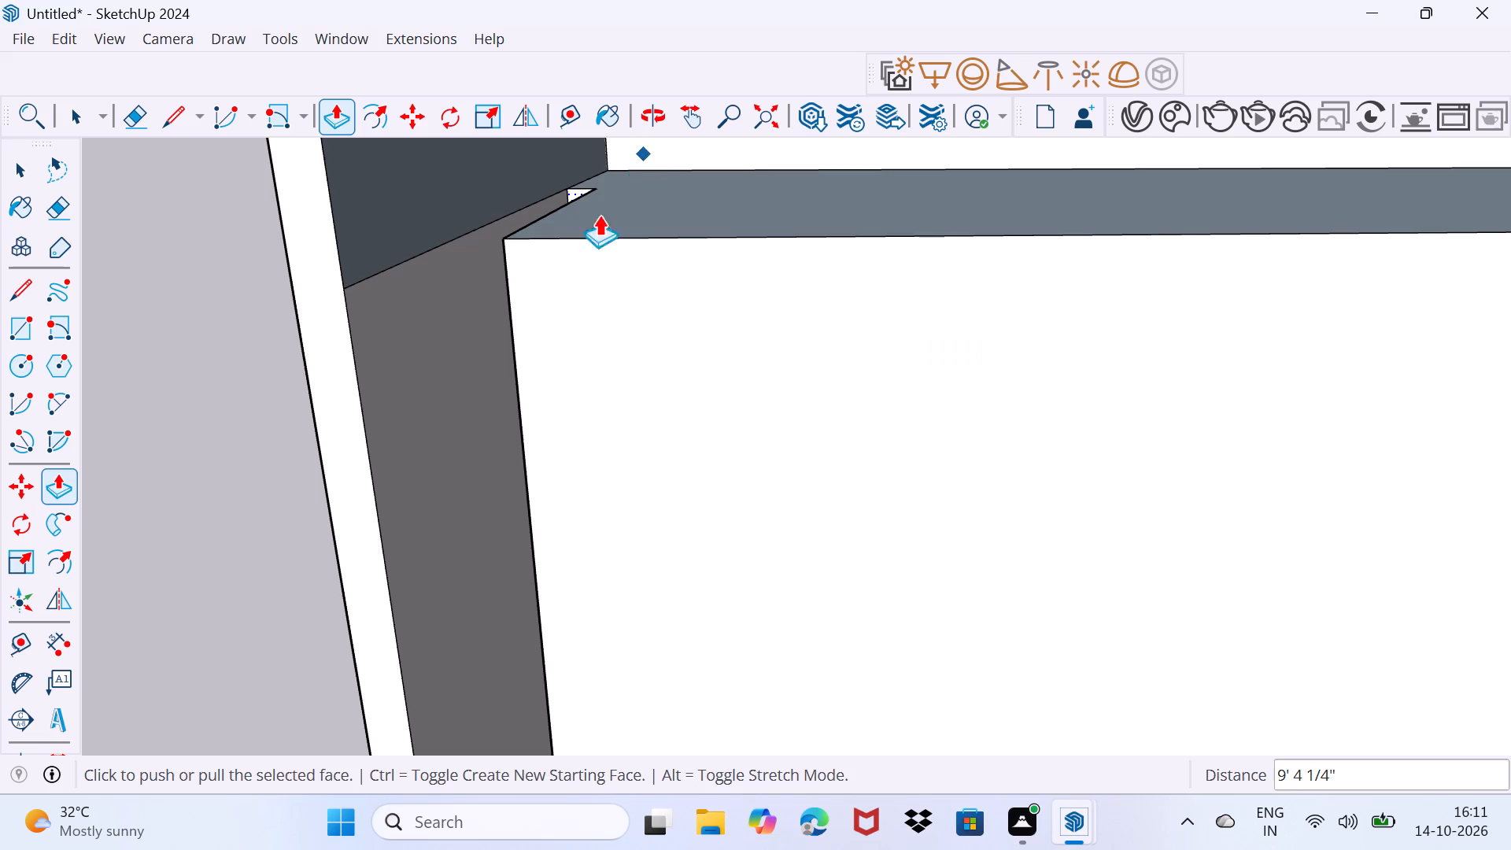
Push/Pull the strip's recessed face a further 7' 3 7/16" back to the third storey's front face.
middle_click_drag(486, 364, 546, 353)
scroll(570, 258, "up", 3)
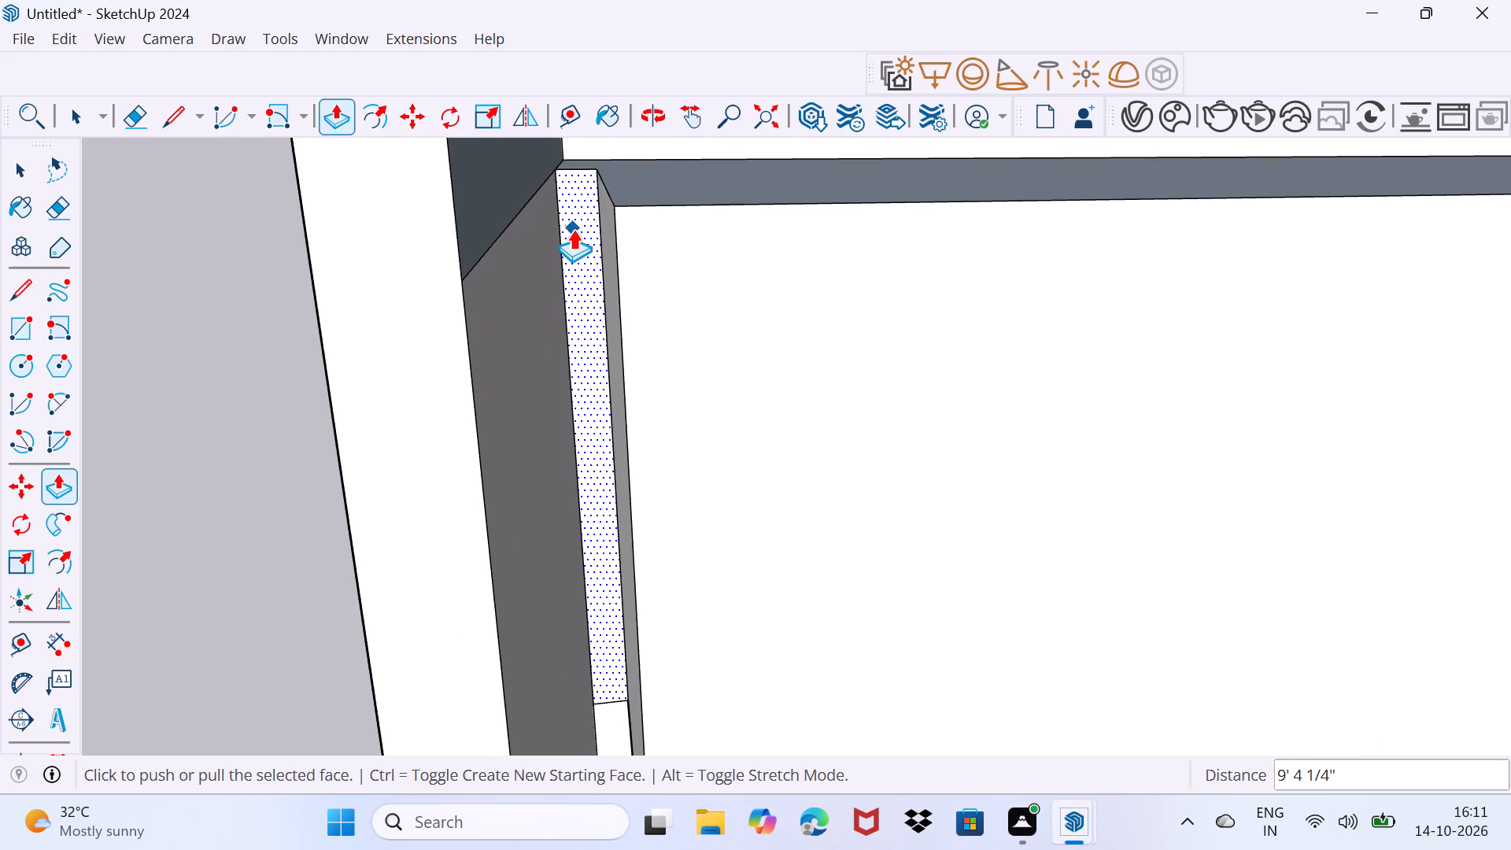
left_click(574, 213)
left_click(579, 148)
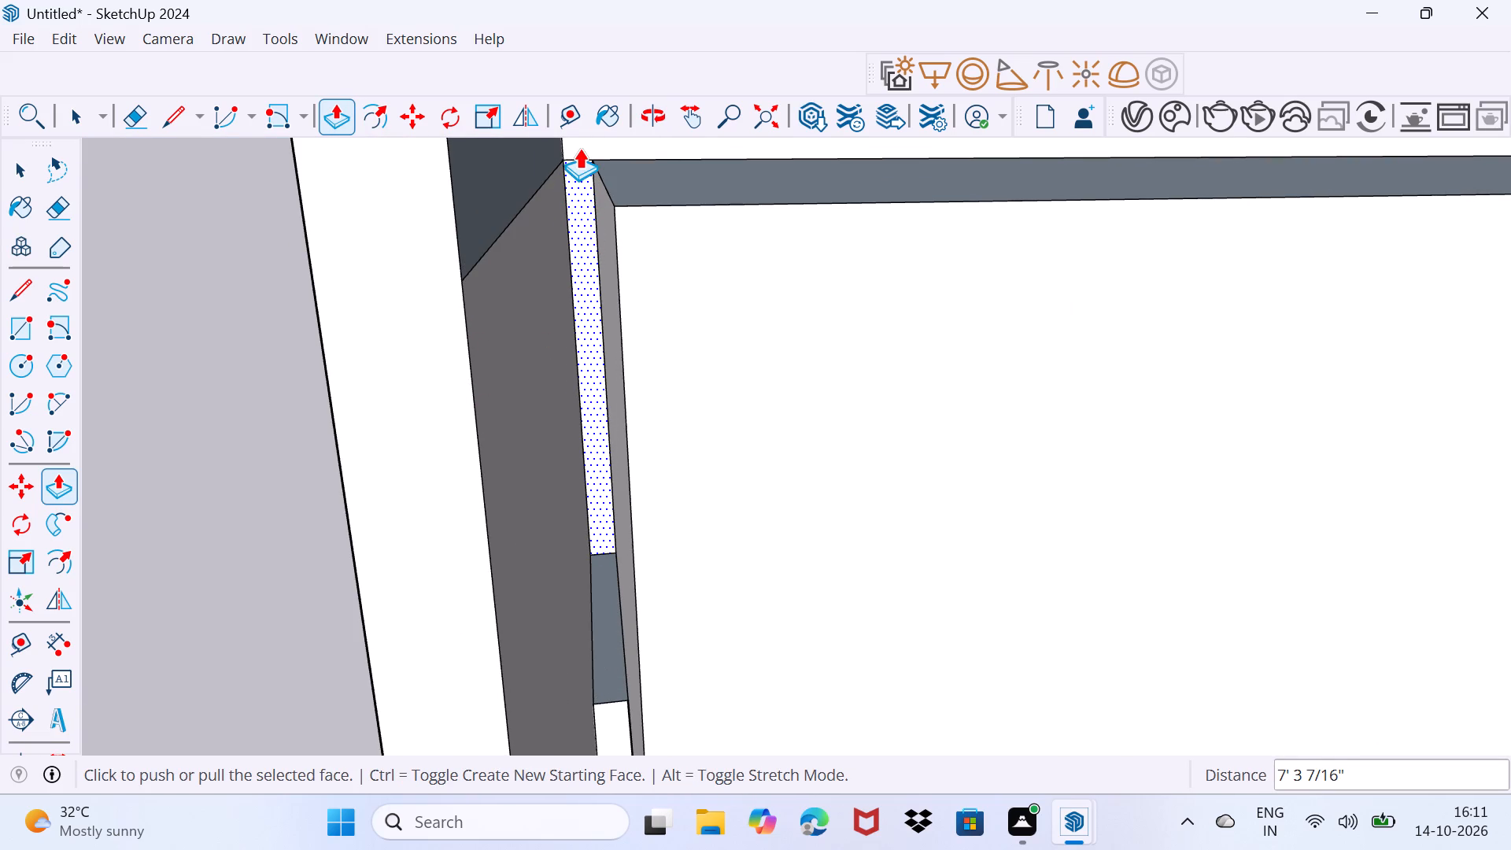
key("space")
left_click_drag(571, 220, 576, 205)
scroll(556, 253, "down", 5)
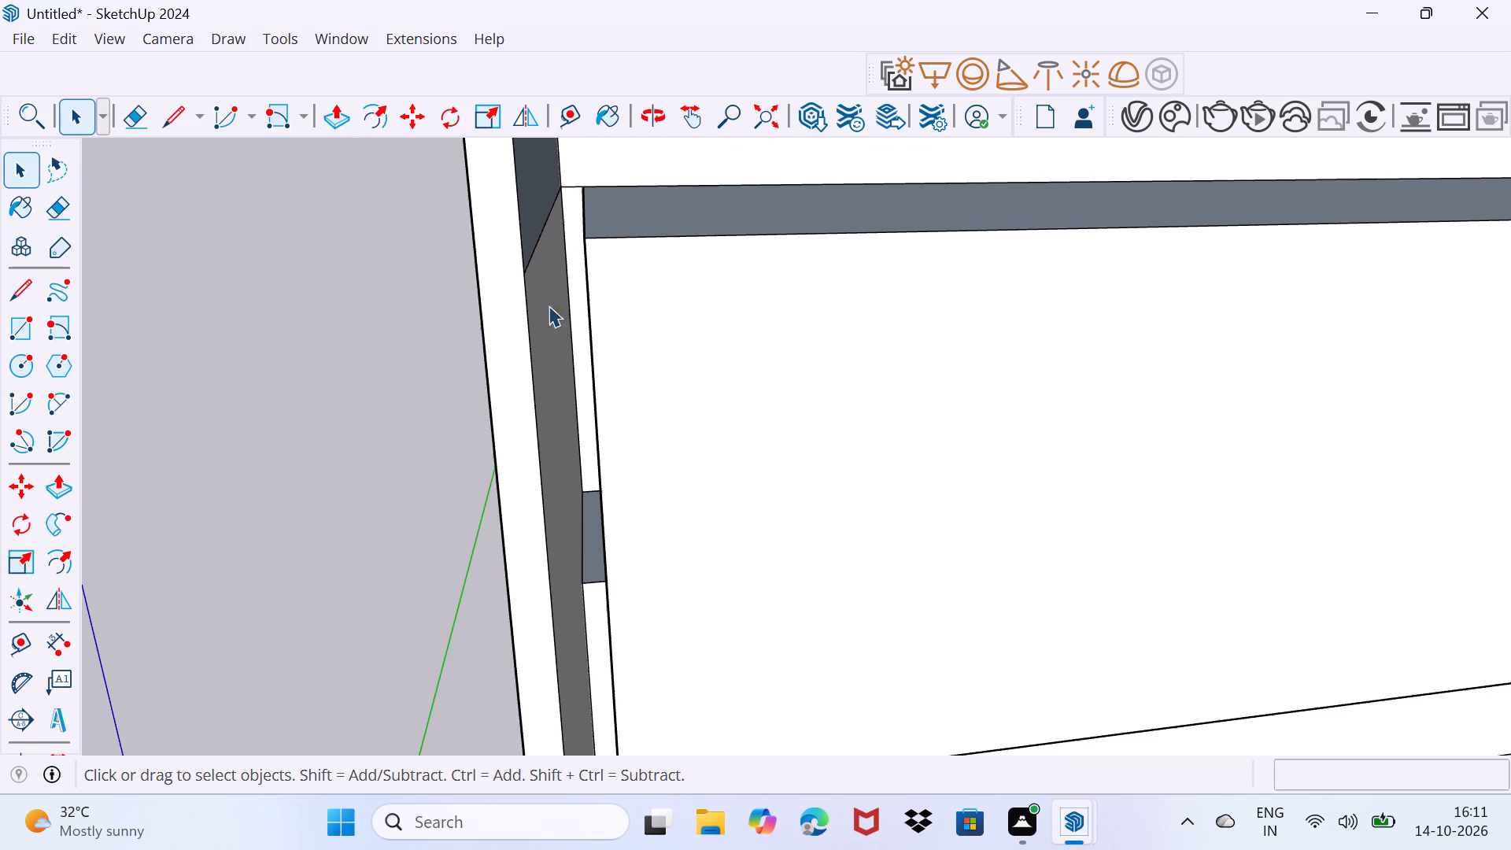
Widen the gap beside the side wall by pushing the second storey's exposed side face inward 10 15/16".
middle_click_drag(512, 465, 475, 379)
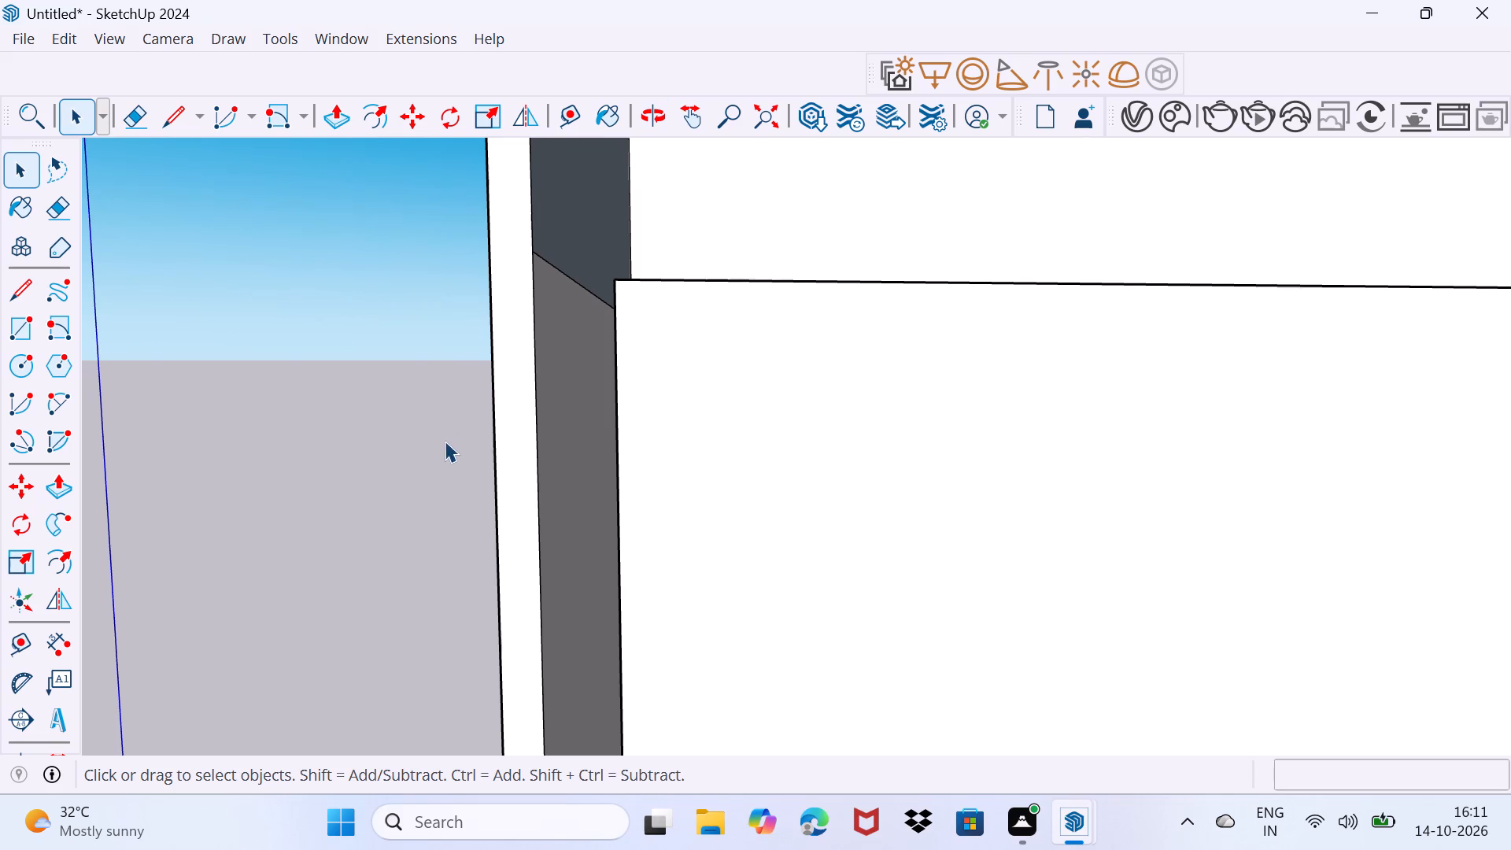
middle_click_drag(533, 442, 579, 464)
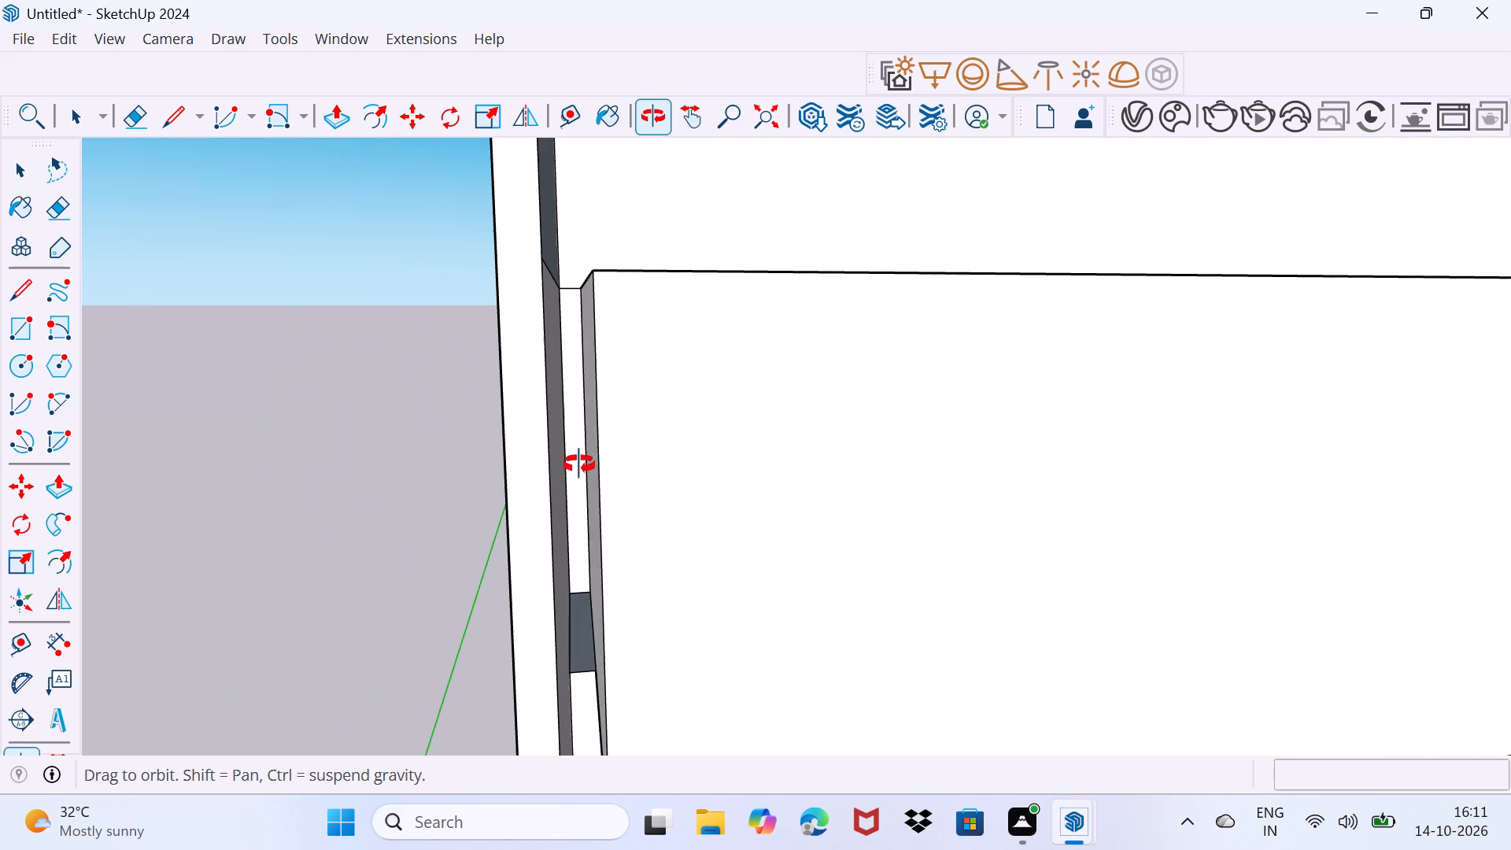
middle_click_drag(579, 464, 543, 371)
scroll(527, 479, "up", 3)
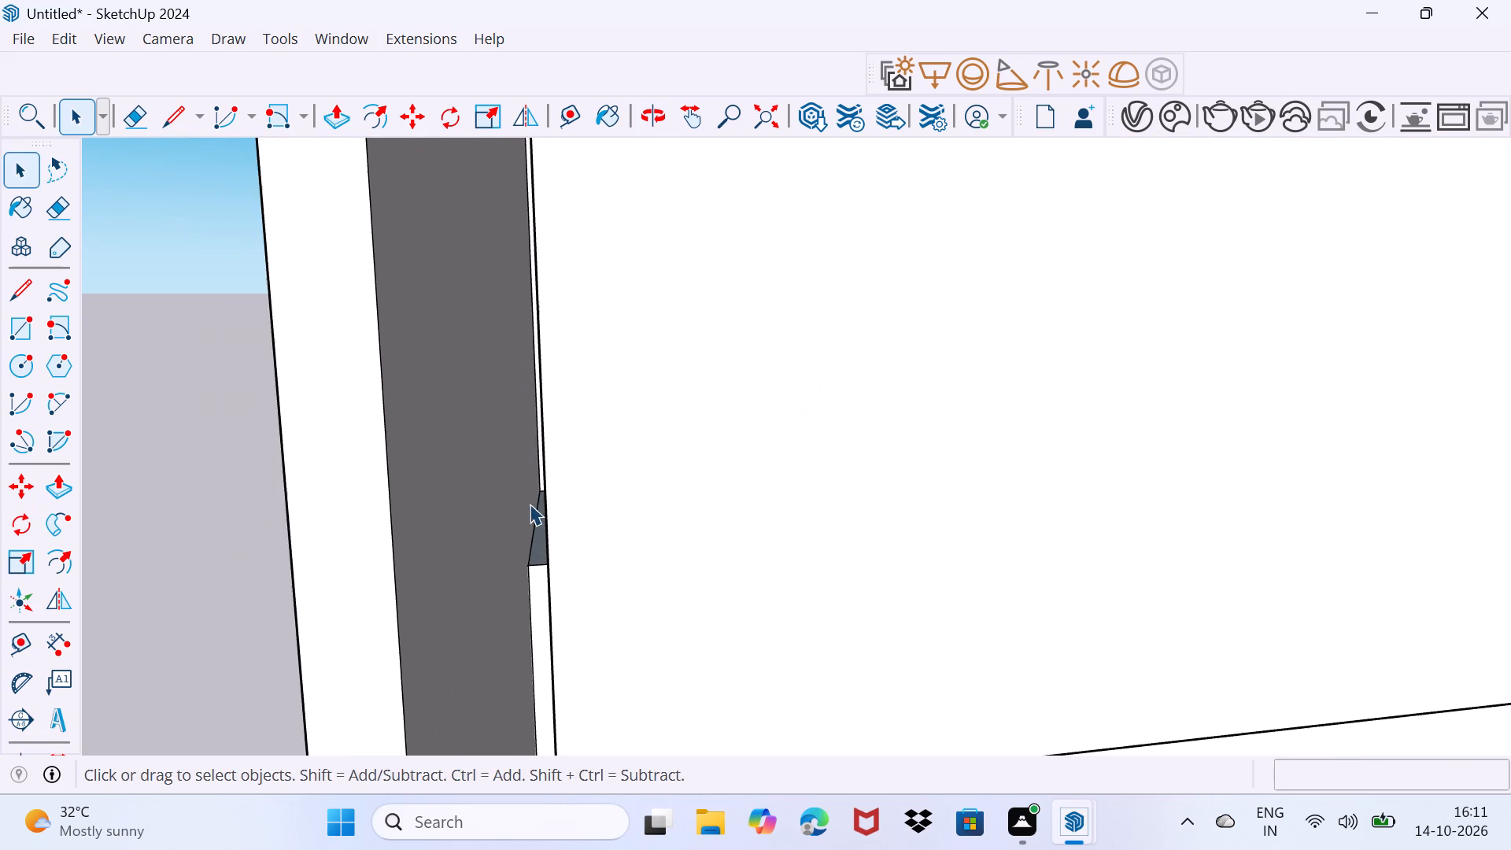
middle_click_drag(532, 534, 549, 534)
left_click(574, 504)
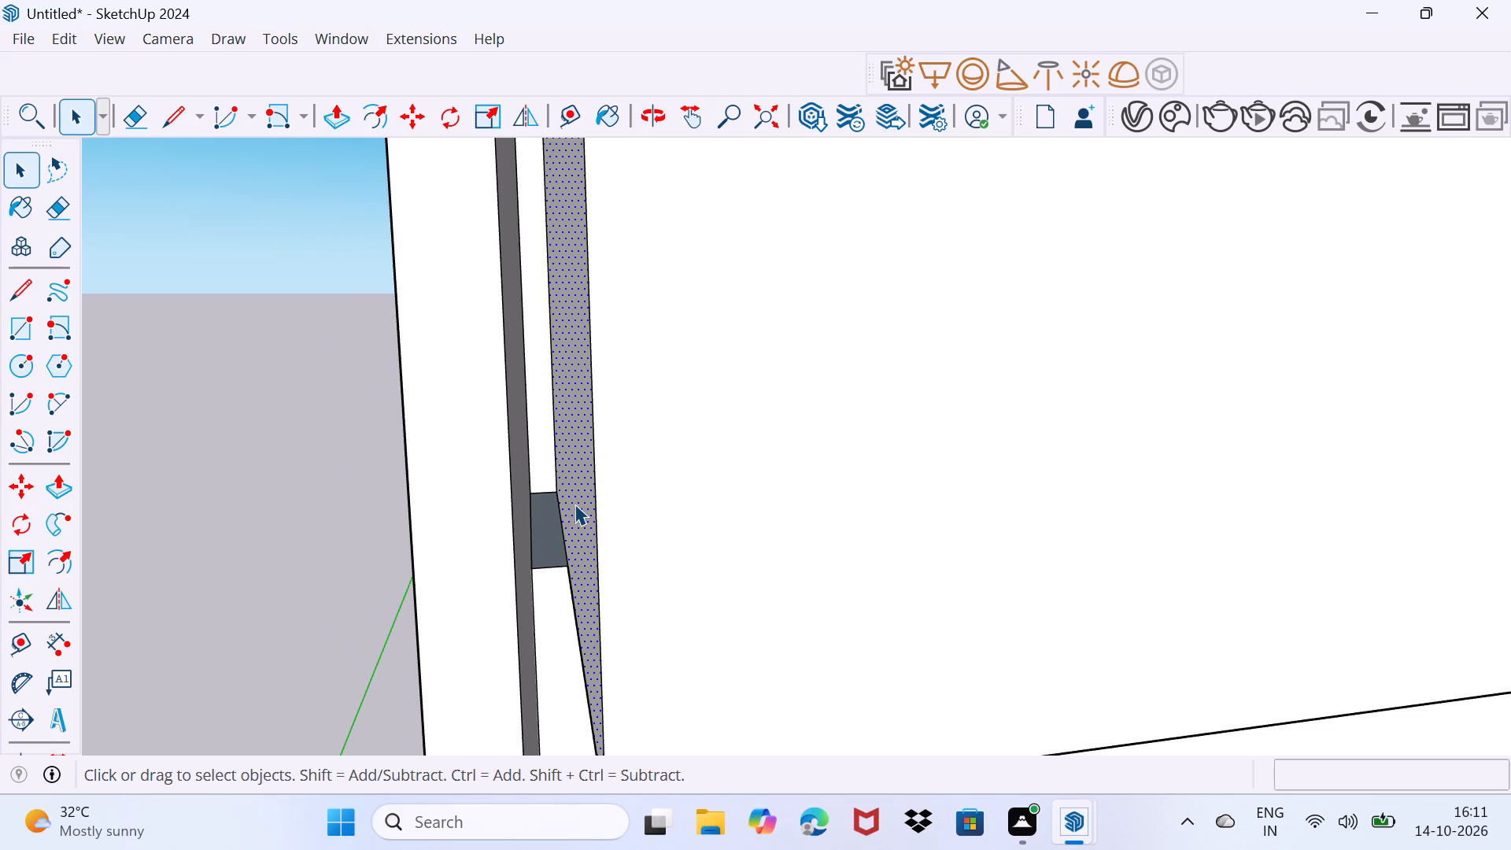
key("p")
left_click(574, 504)
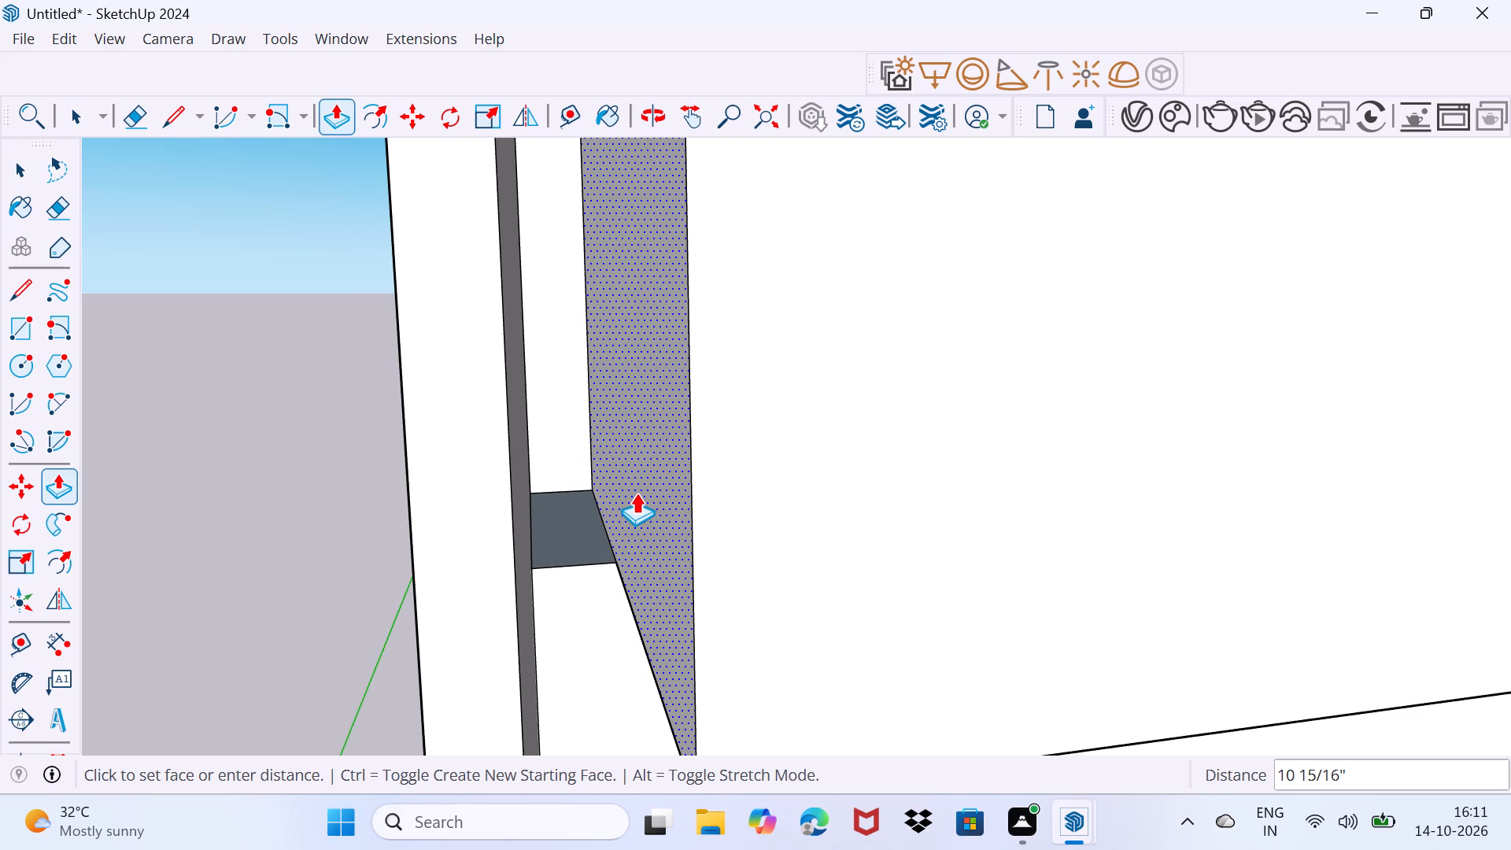
left_click(636, 493)
key("space")
left_click_drag(586, 518, 607, 468)
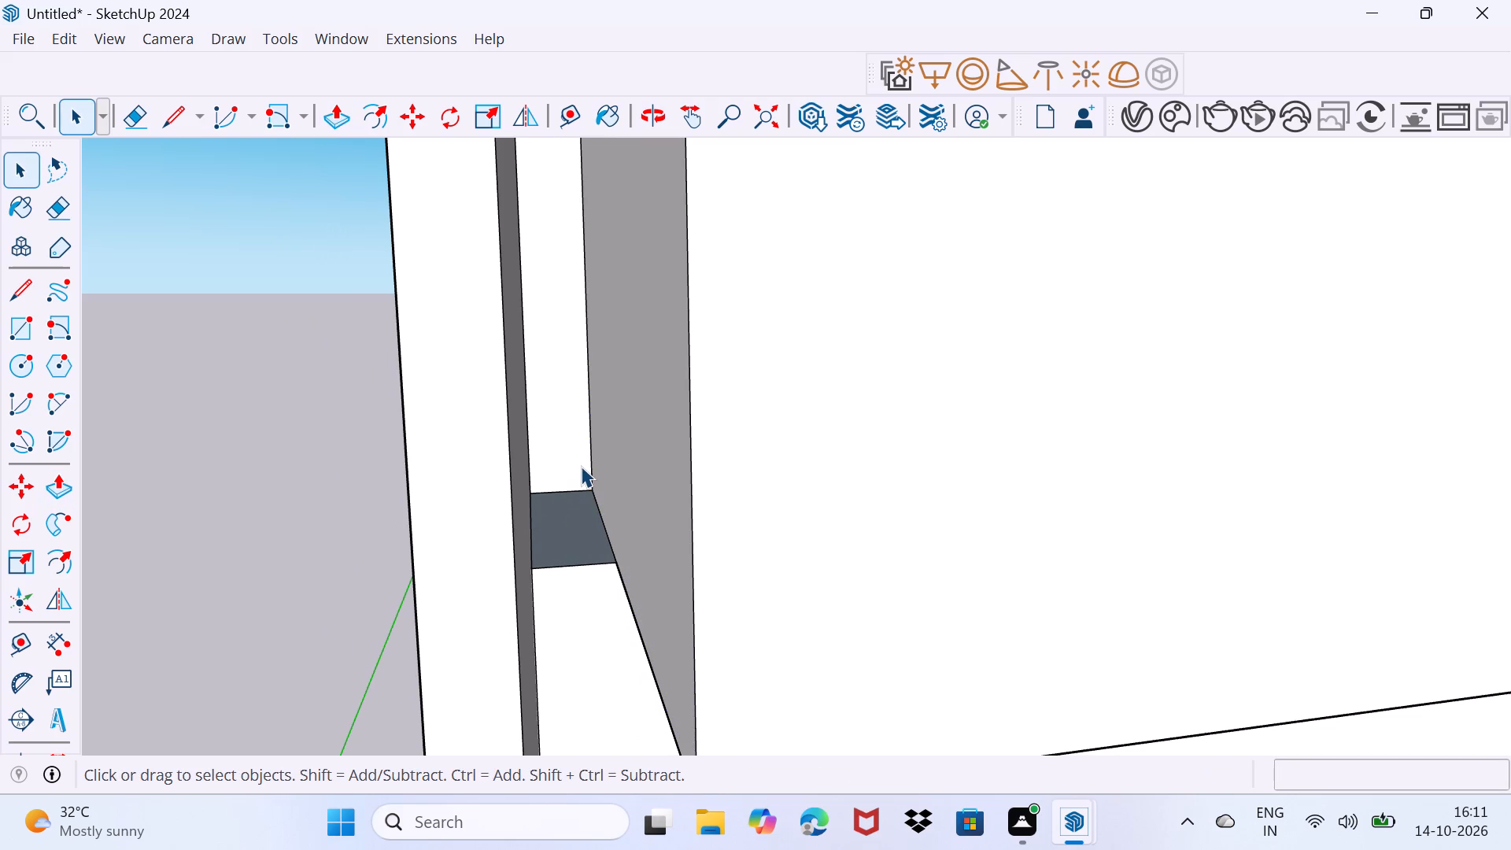
Offset the second storey's front face outline inward by about 3' 3/16".
middle_click_drag(581, 466, 525, 353)
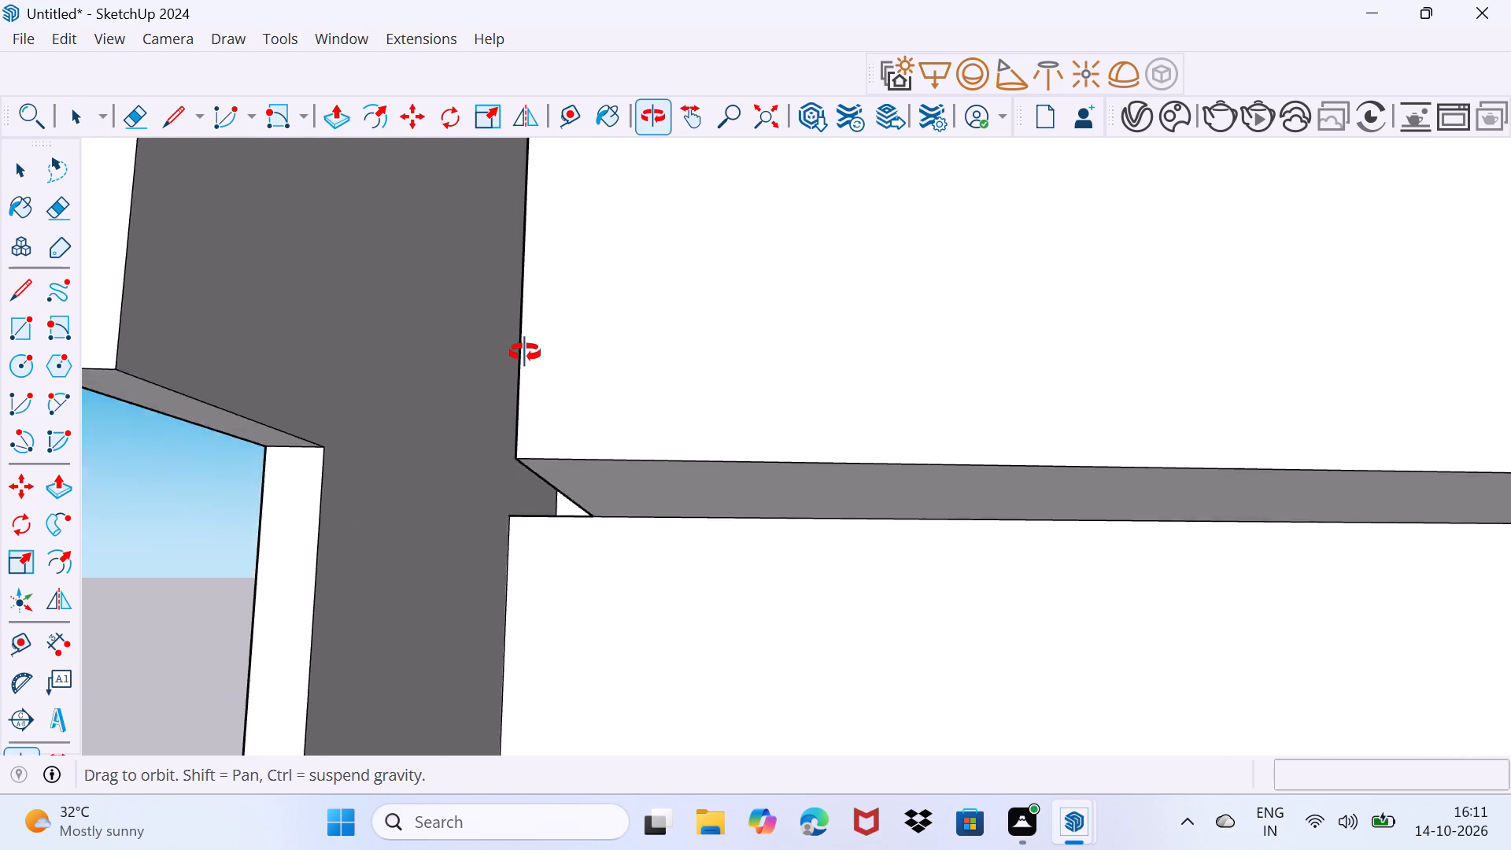
middle_click_drag(525, 353, 525, 350)
scroll(525, 352, "down", 11)
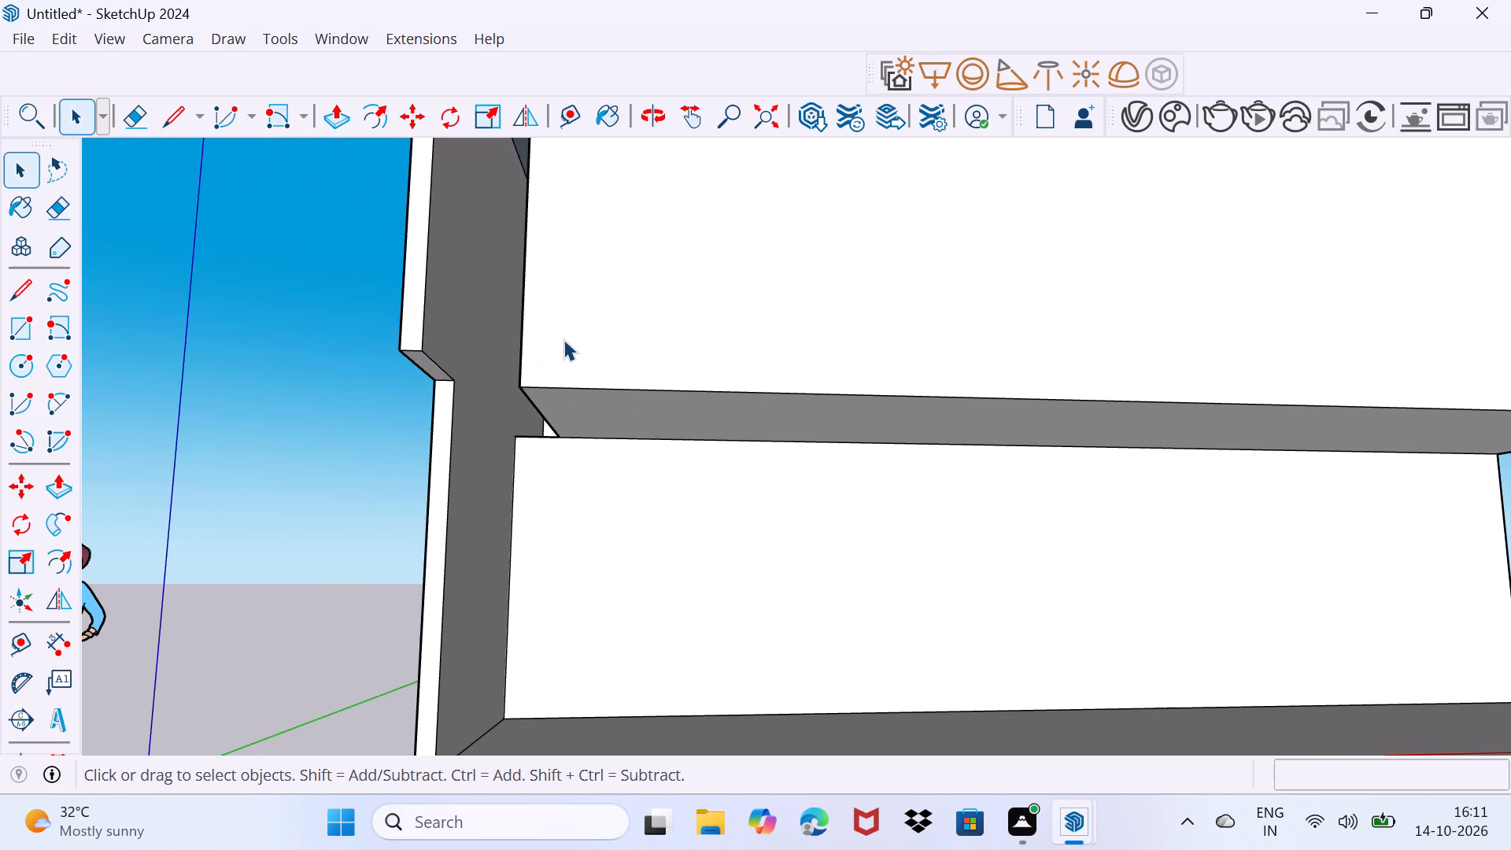
middle_click_drag(571, 345, 551, 404)
scroll(551, 404, "down", 3)
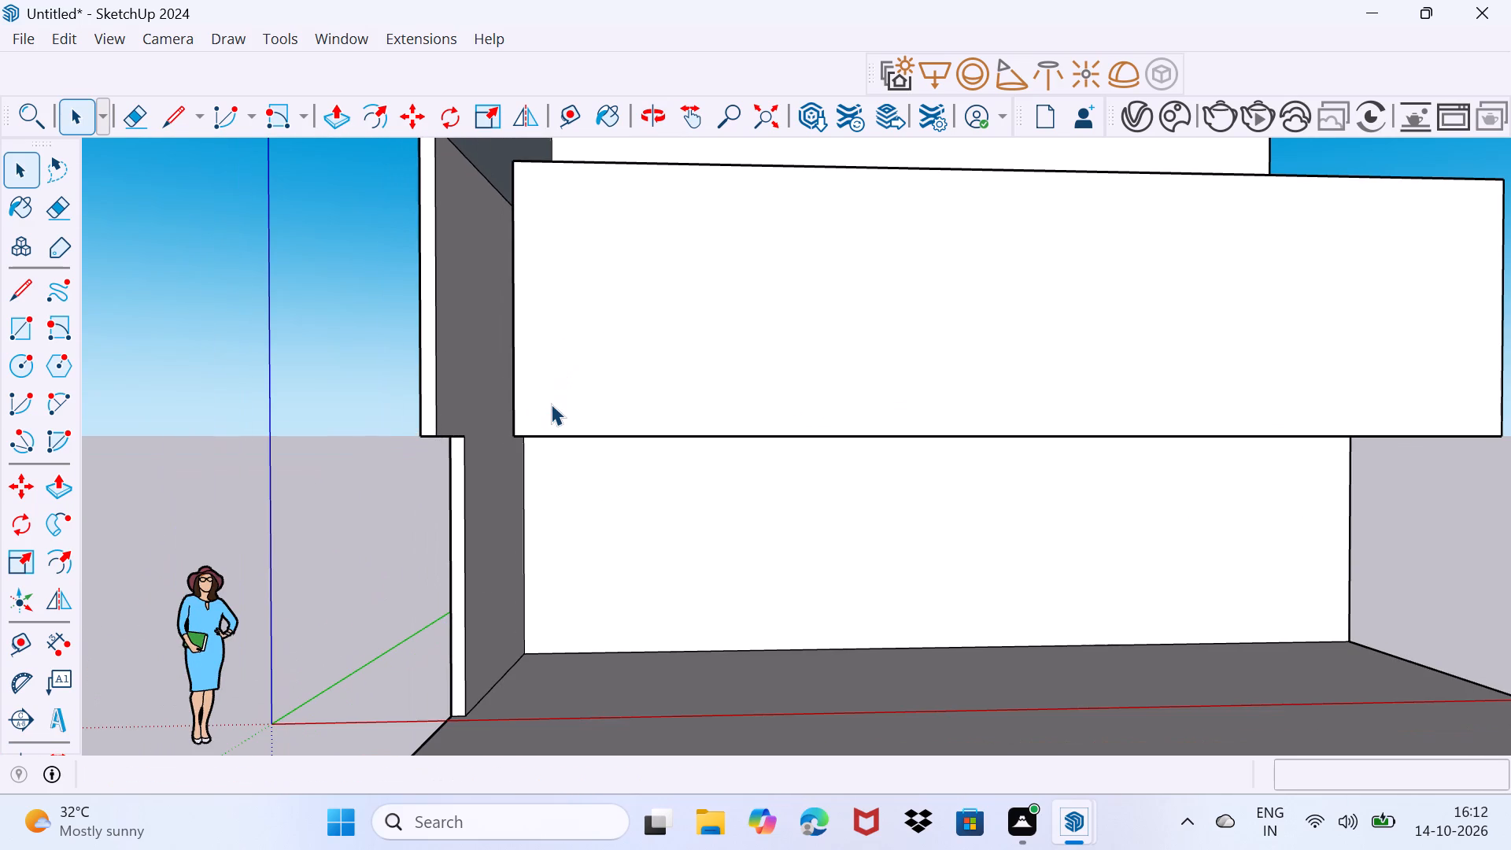
middle_click_drag(551, 402, 551, 405, "shift")
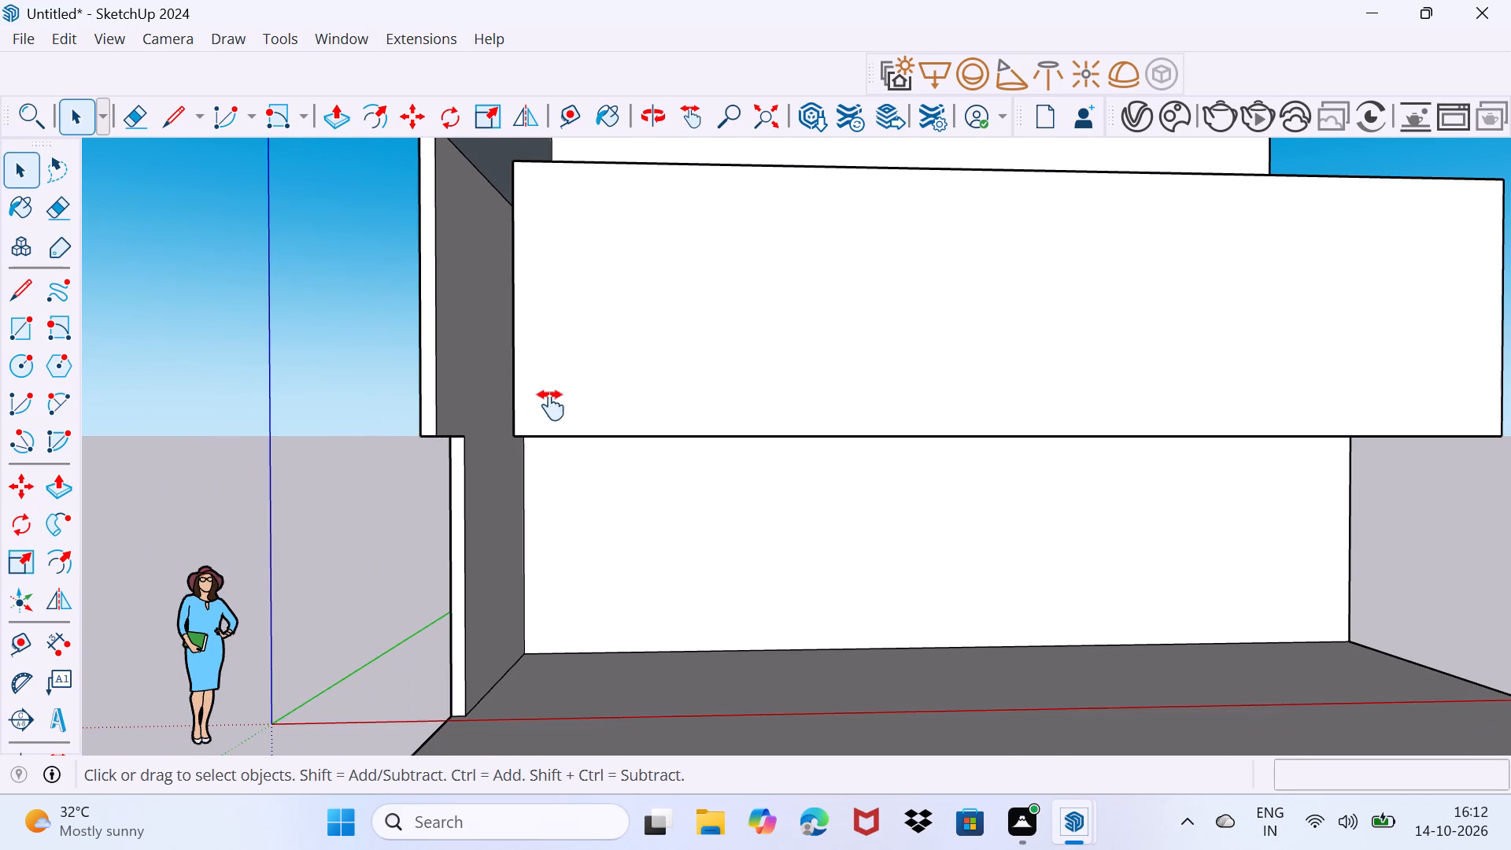
middle_click_drag(551, 405, 412, 541, "shift")
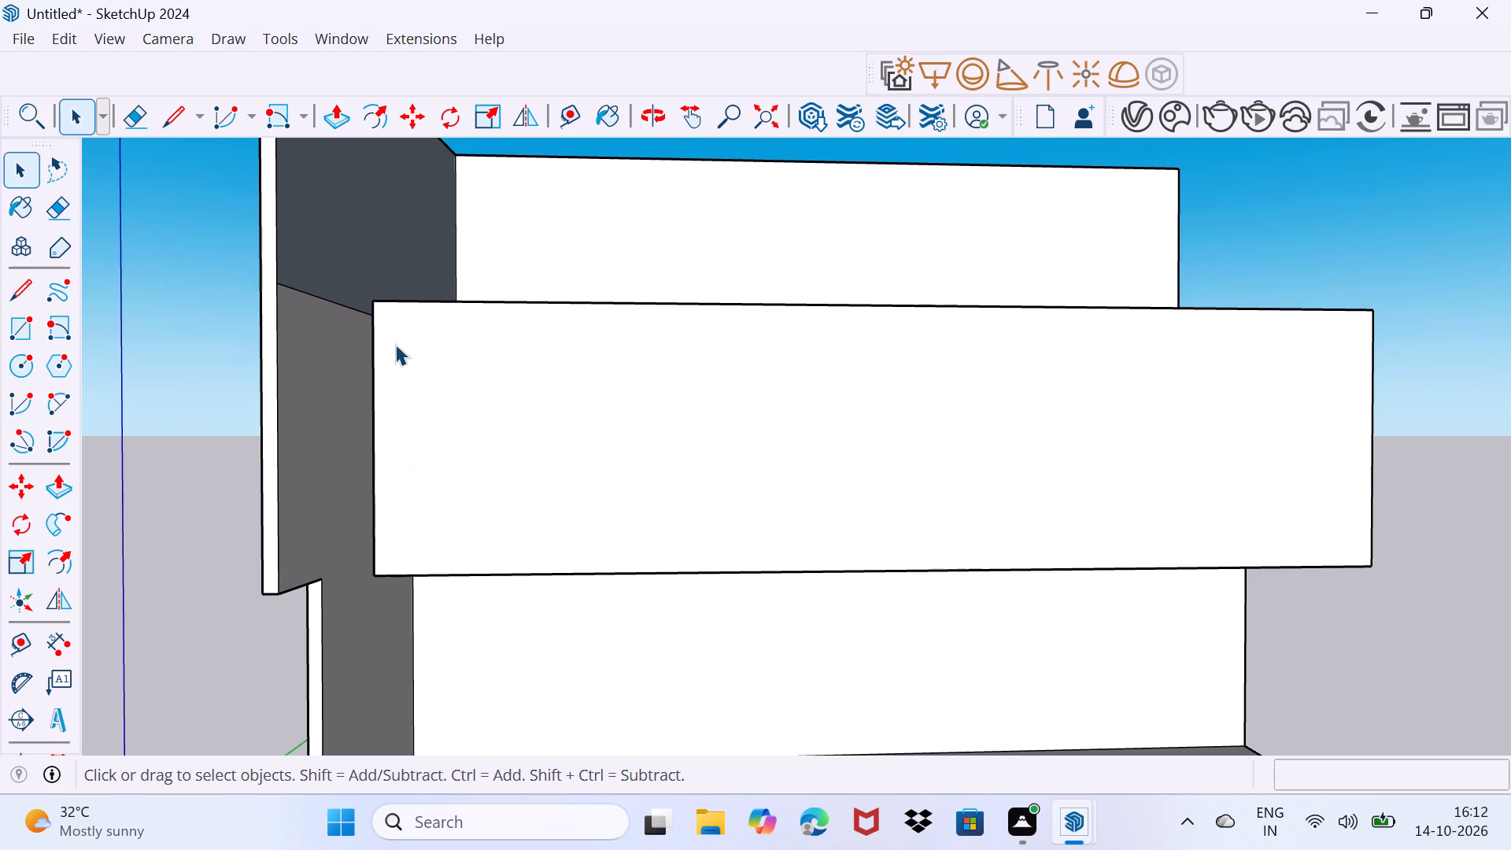
left_click(58, 572)
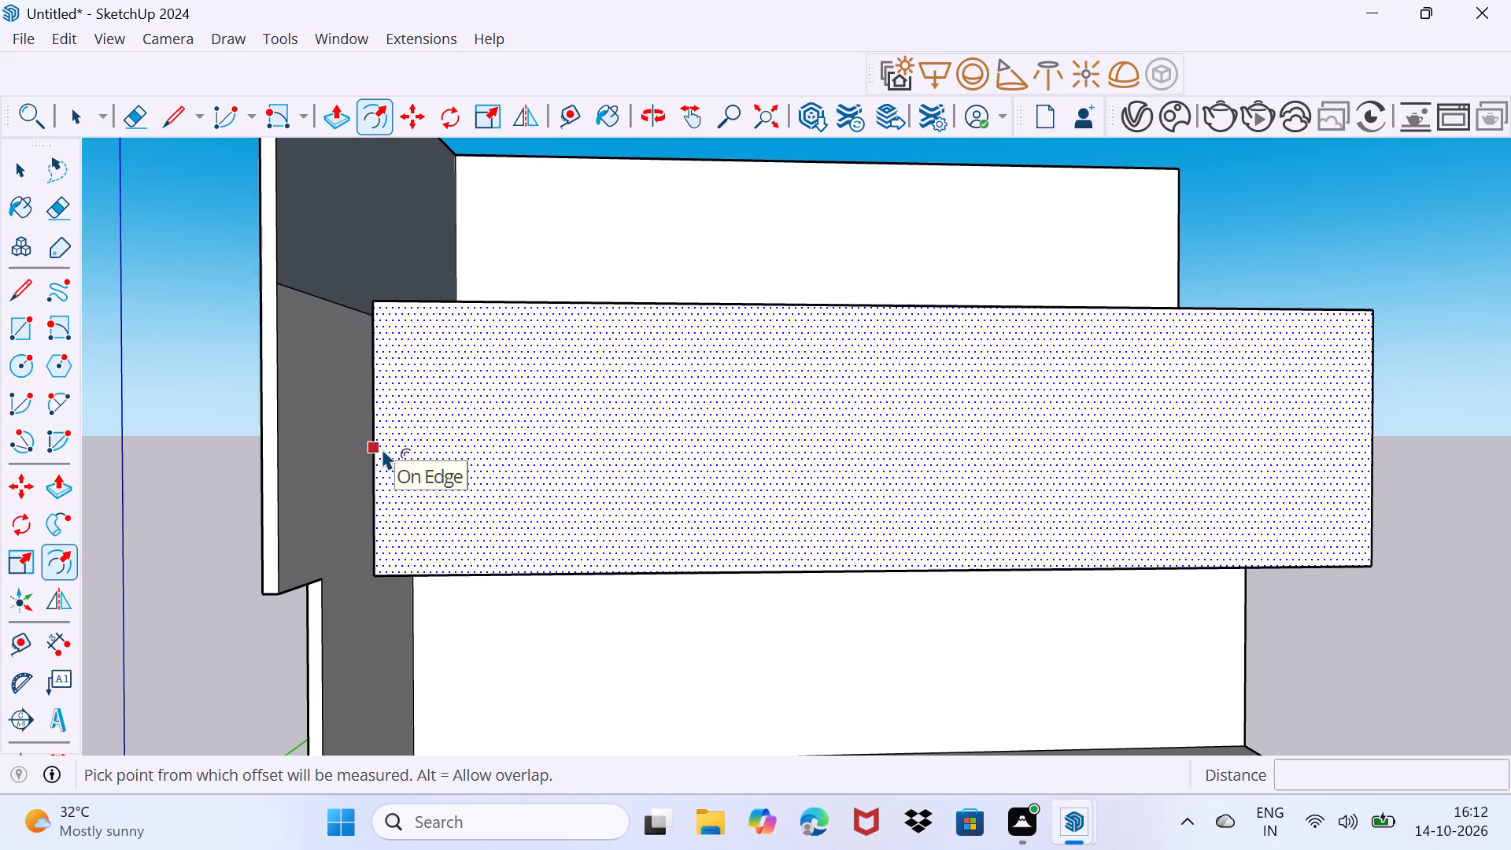
left_click(382, 449)
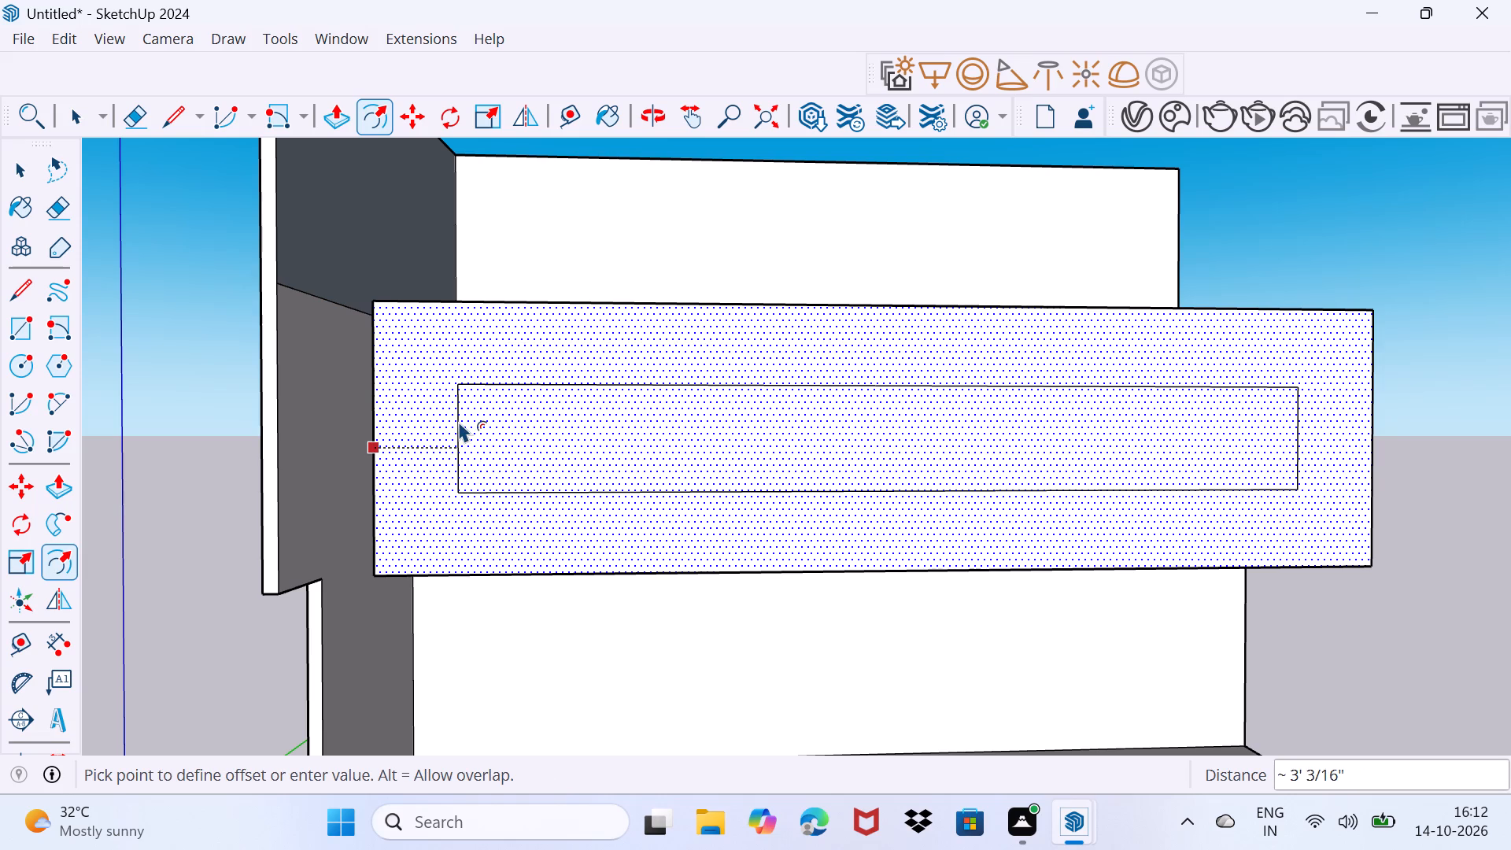
left_click(459, 421)
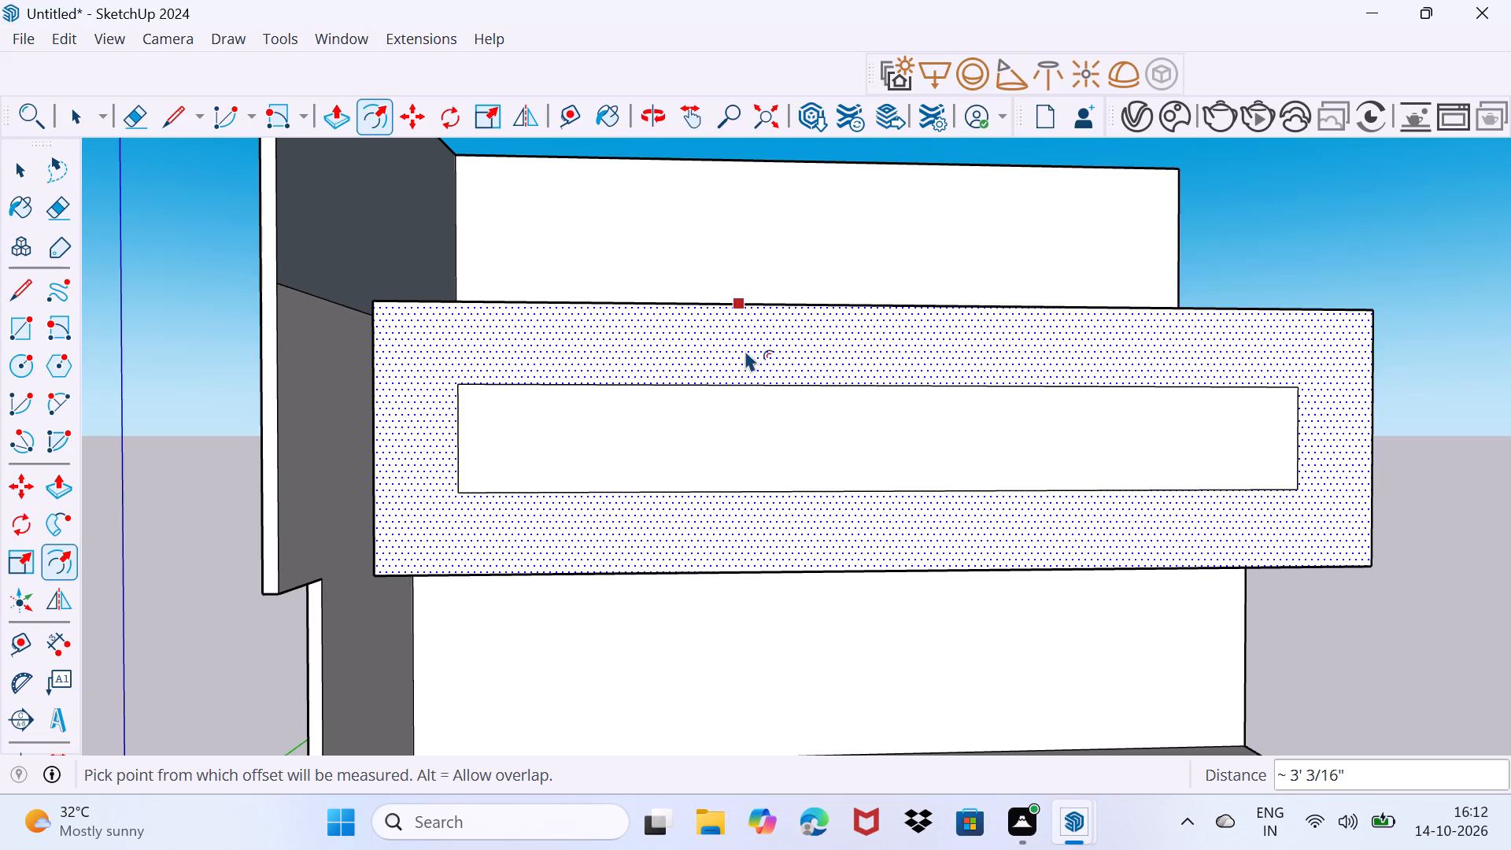
key("space")
Move the inset rectangle's top edge 1' 10 3/16" up along the blue axis.
left_click(788, 415)
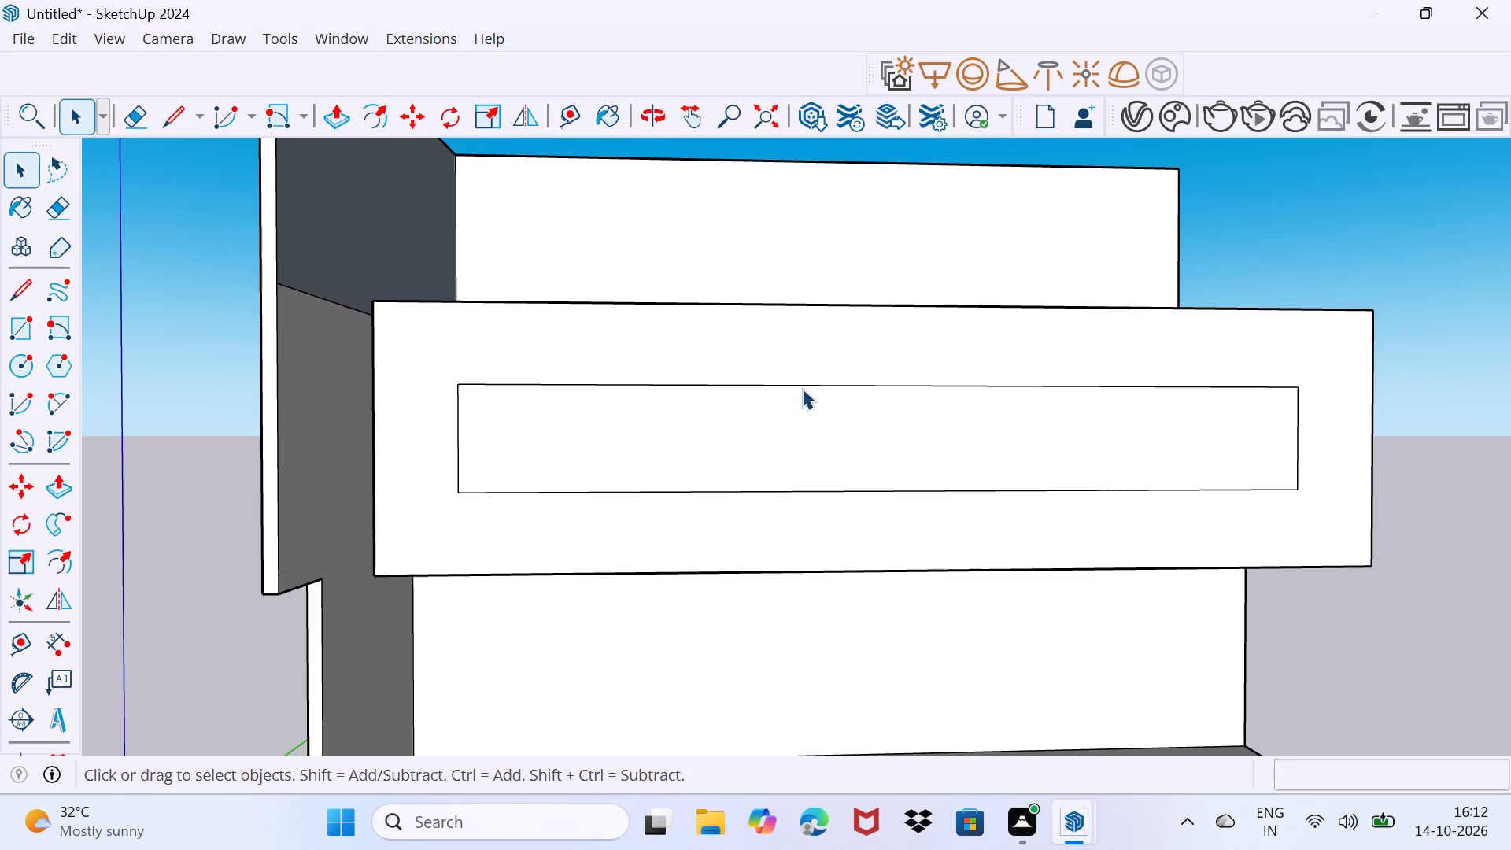
left_click(797, 385)
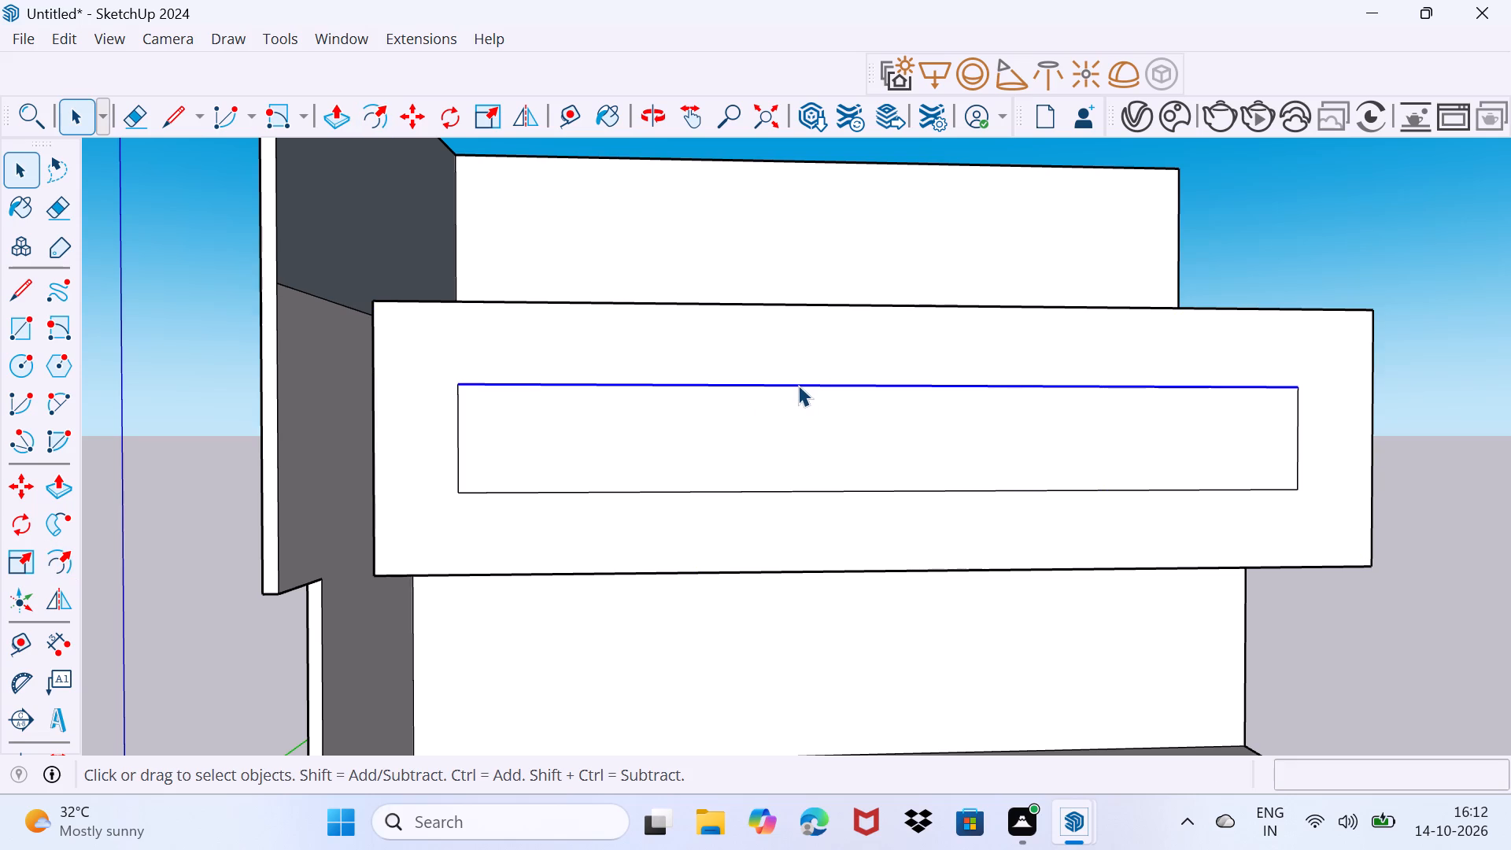
key("m")
left_click(798, 385)
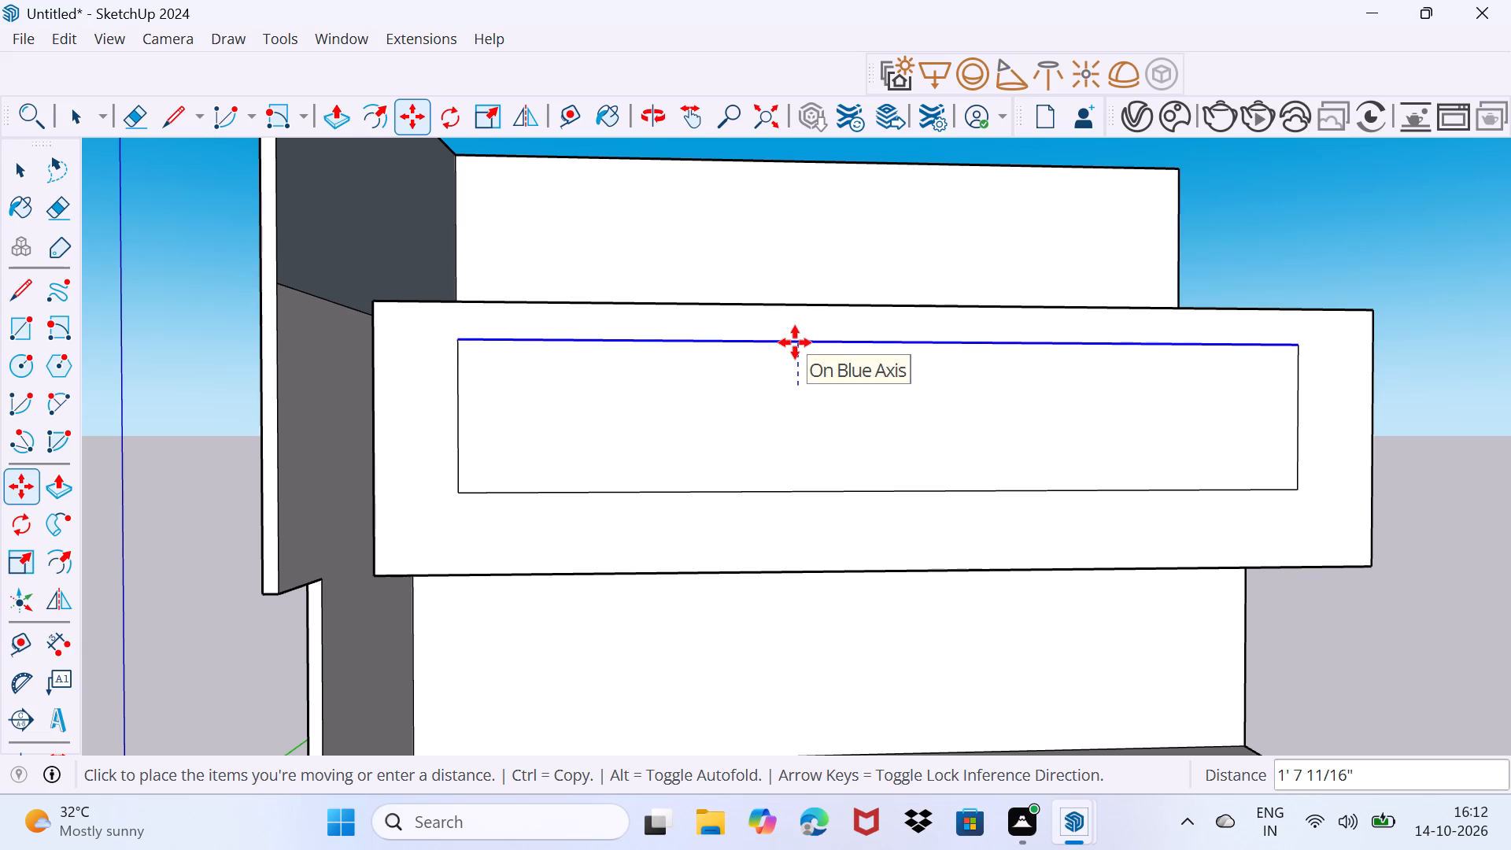
left_click(795, 336)
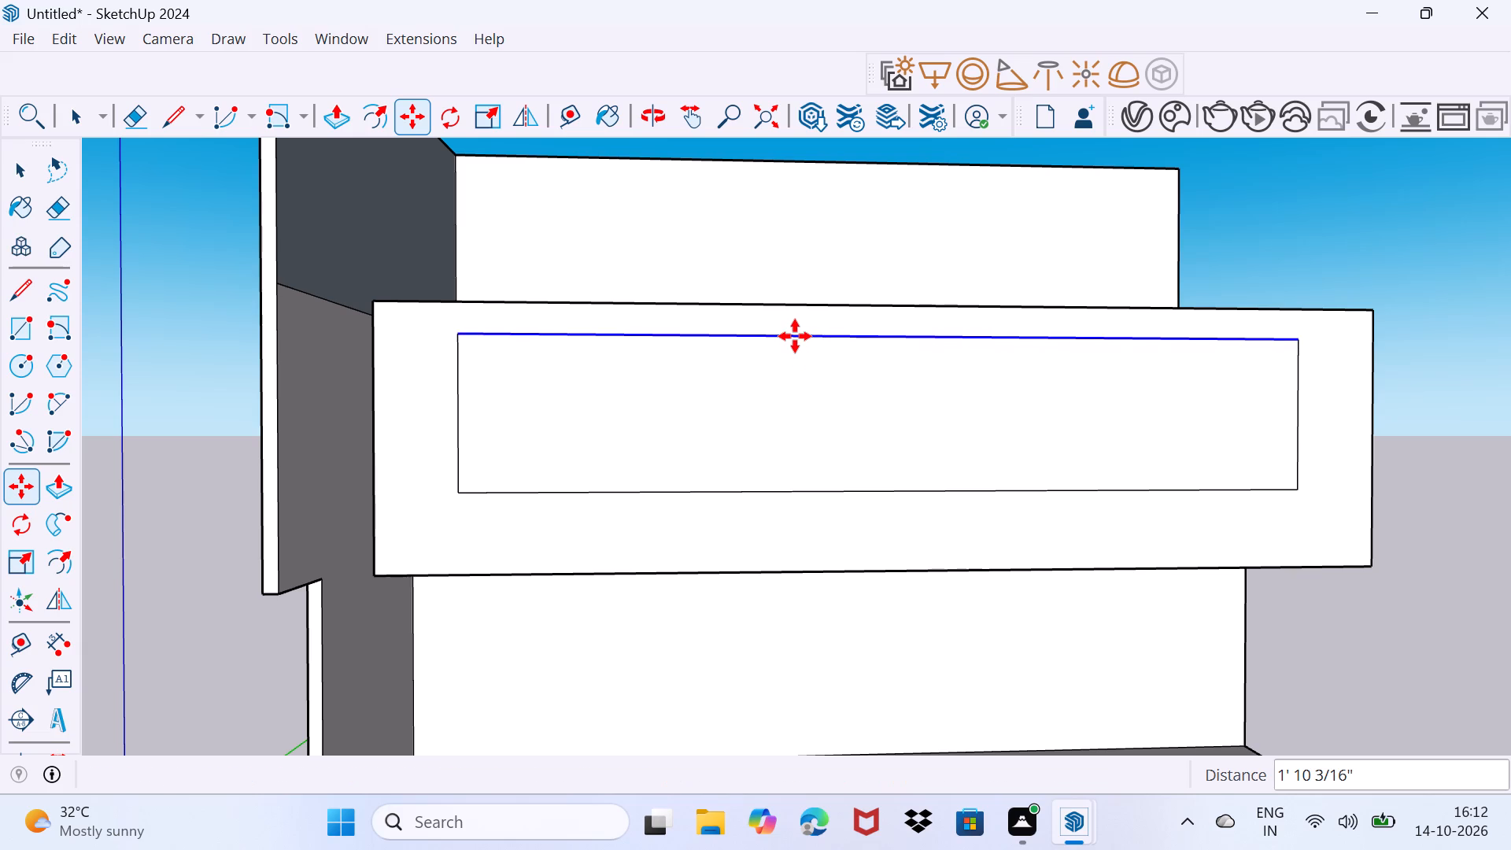
key("space")
Move the inset rectangle's vertical edge nearest the side wall 1' 4 9/16" outward toward that wall.
left_click_drag(746, 438, 774, 382)
left_click(457, 457)
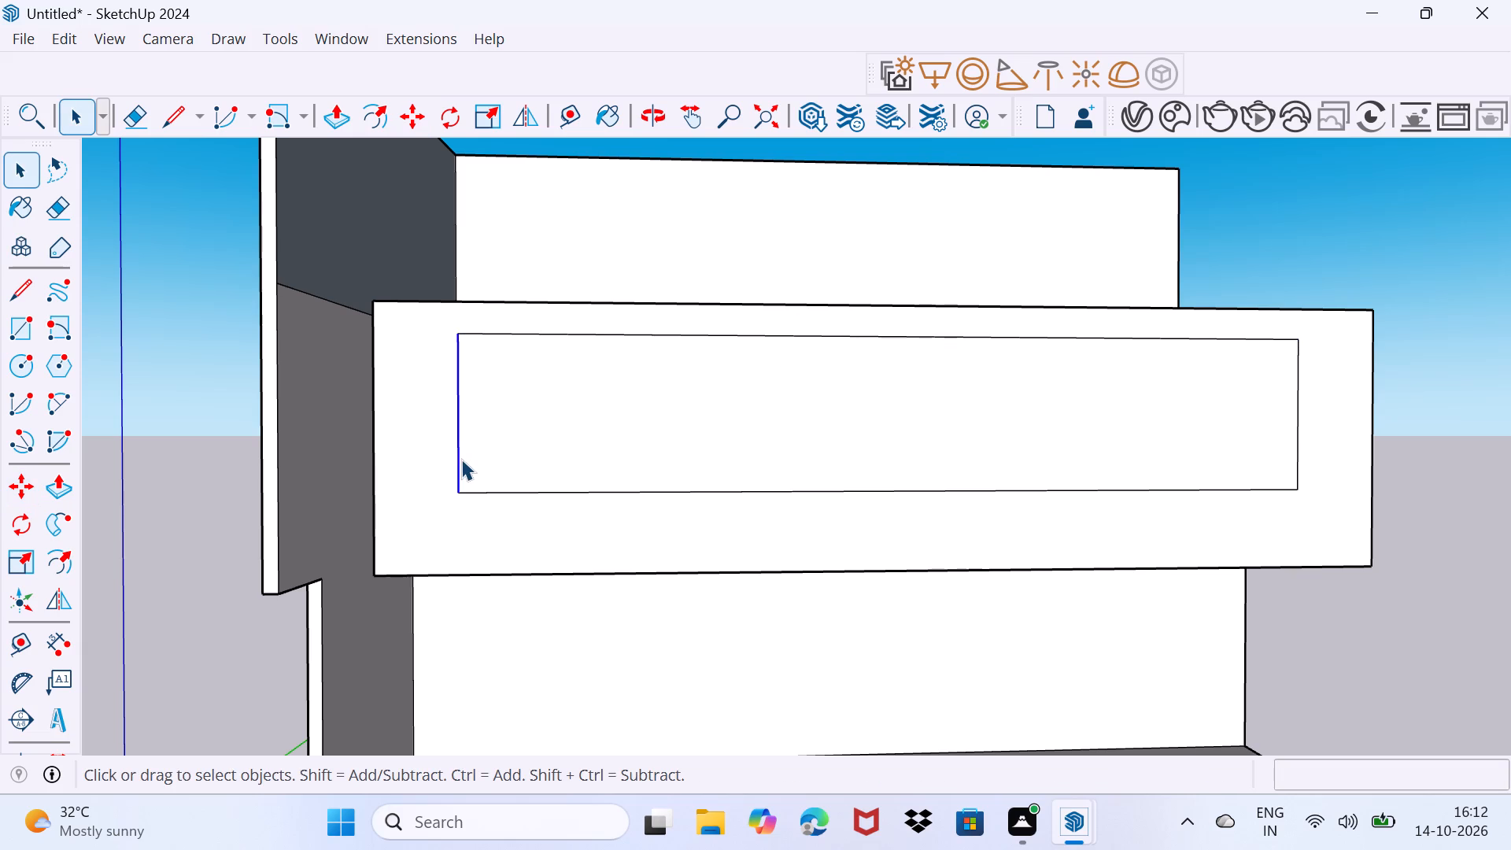
key("m")
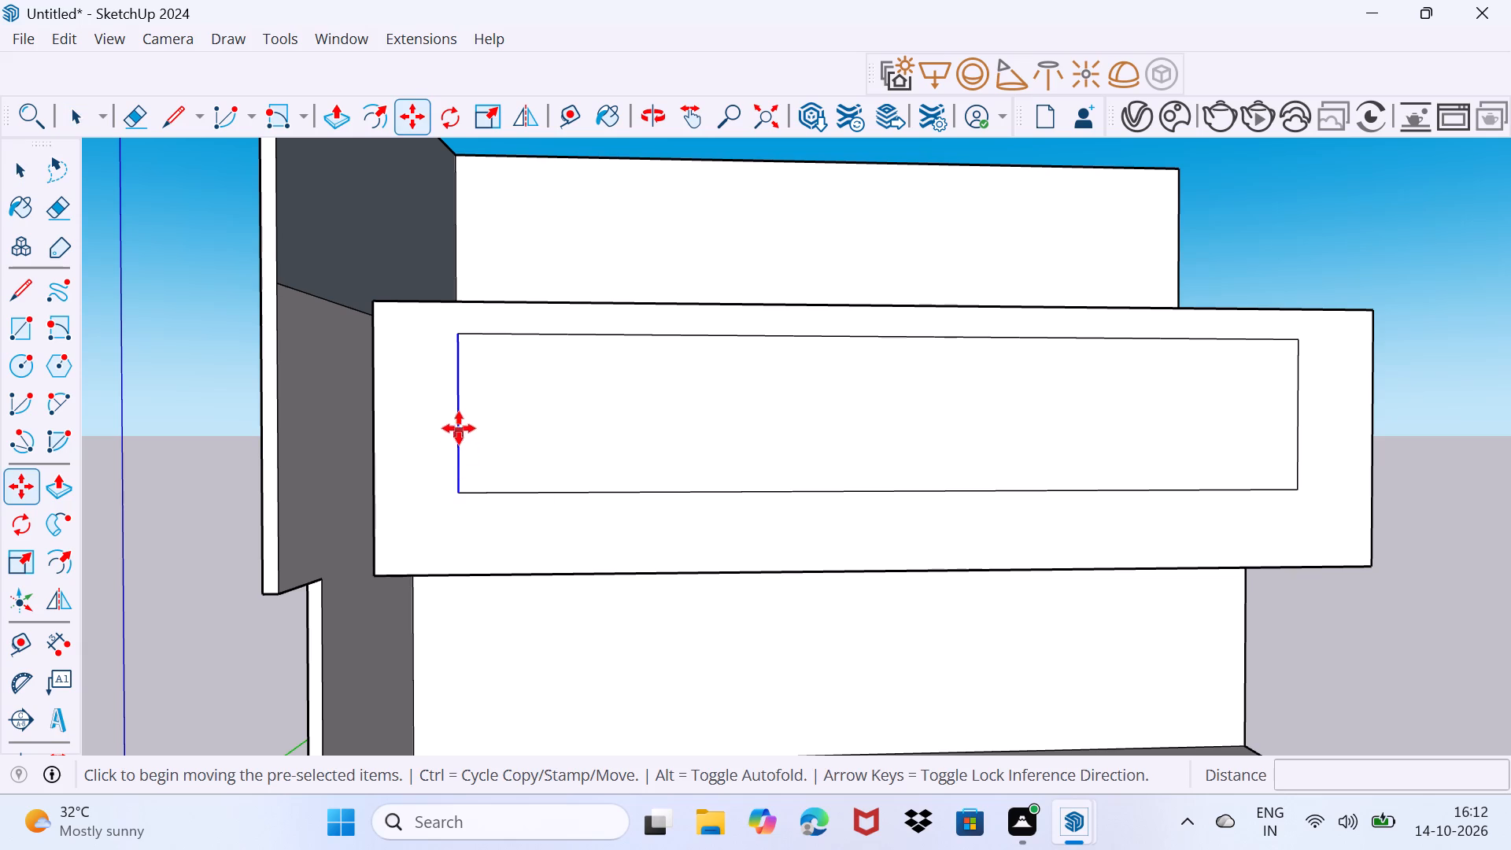
left_click(459, 421)
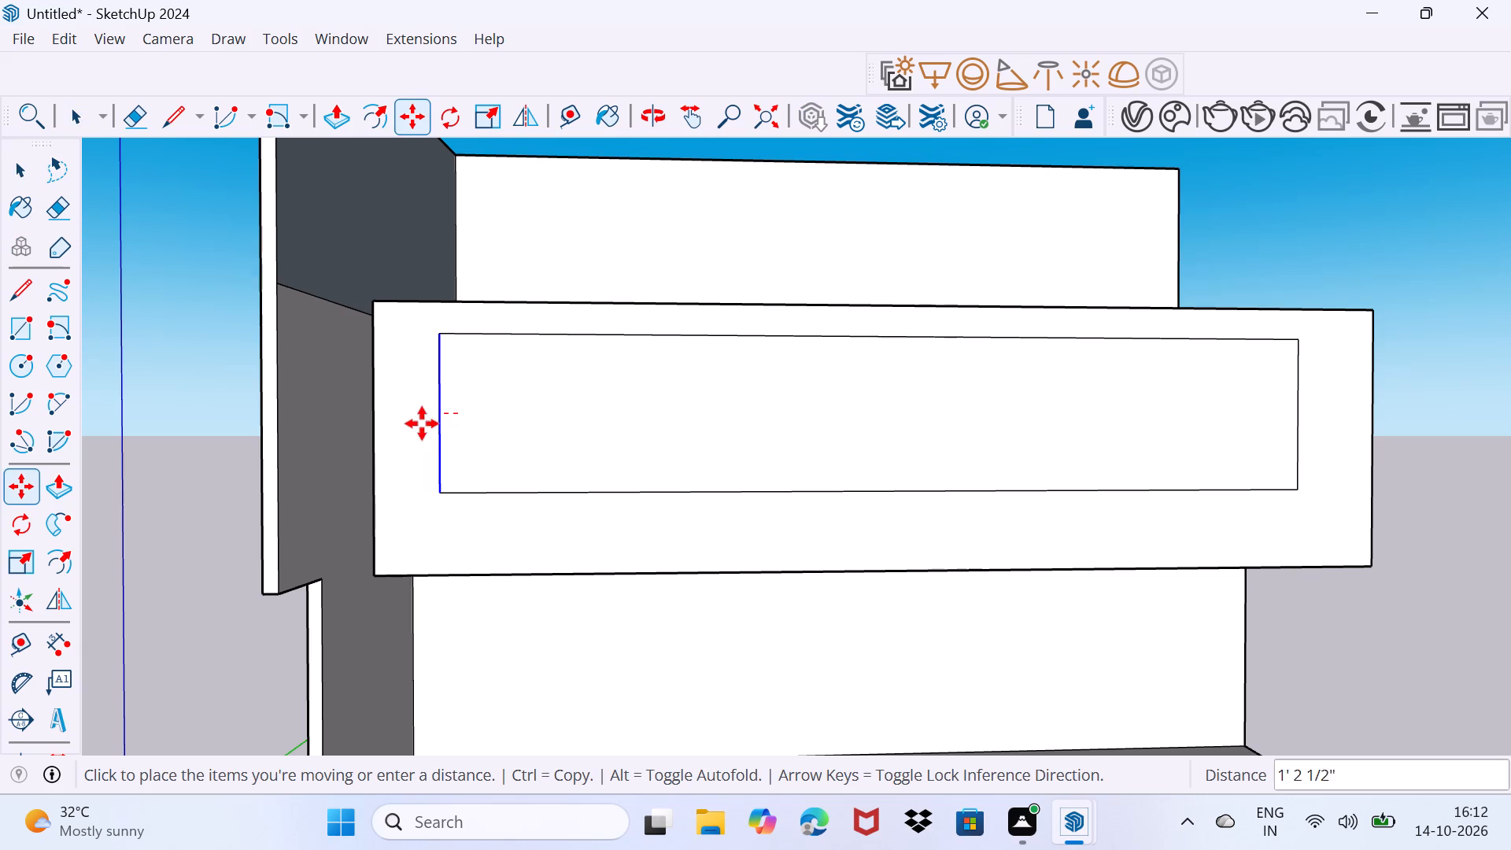
left_click(419, 423)
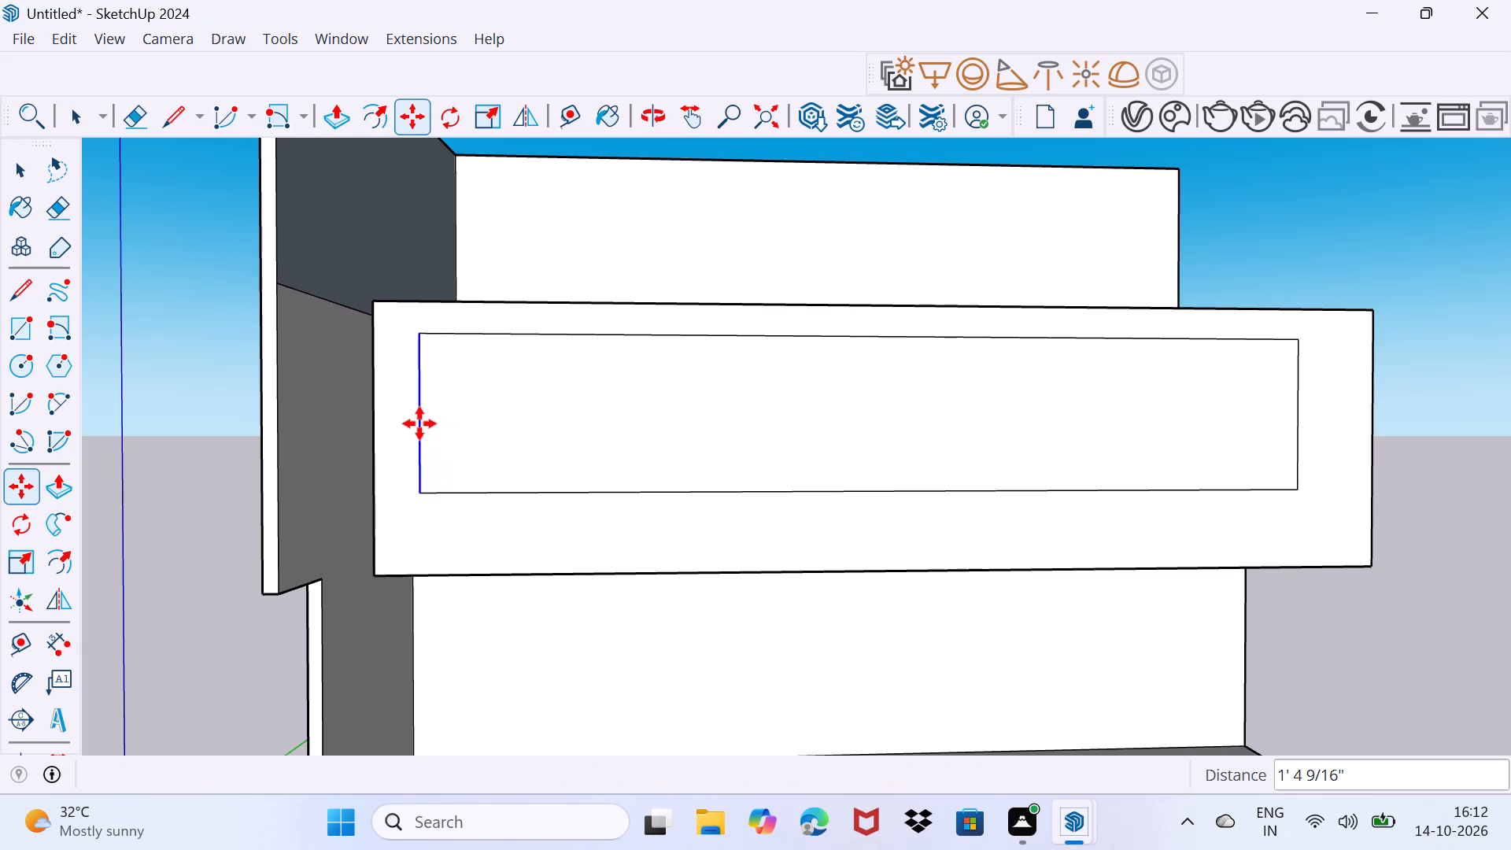
key("space")
Move the inset rectangle's vertical edge farthest from the side wall 1' 8" outward along the red axis.
left_click_drag(434, 436, 456, 407)
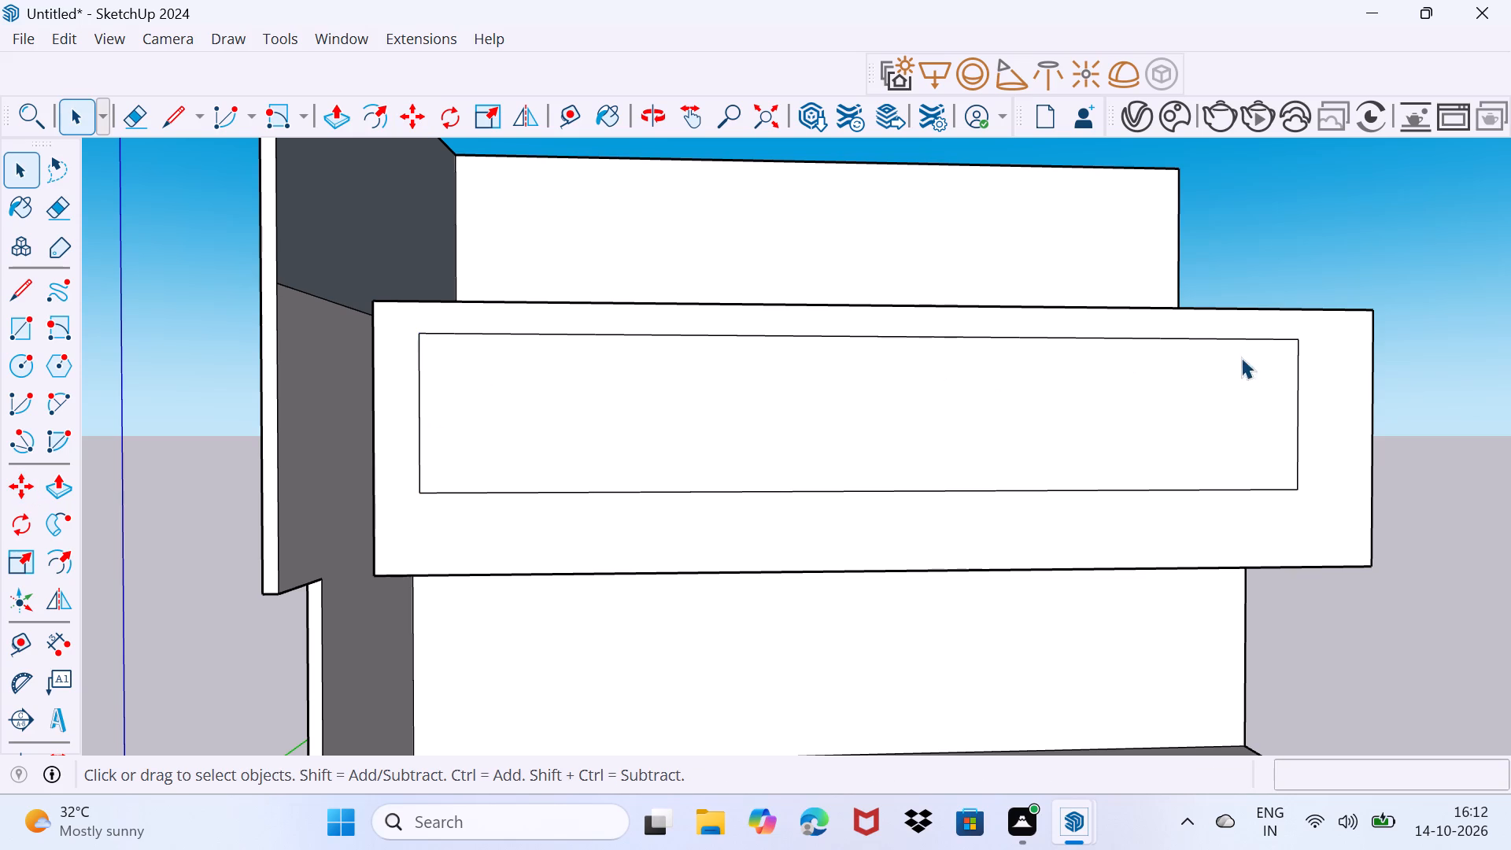
left_click(1294, 426)
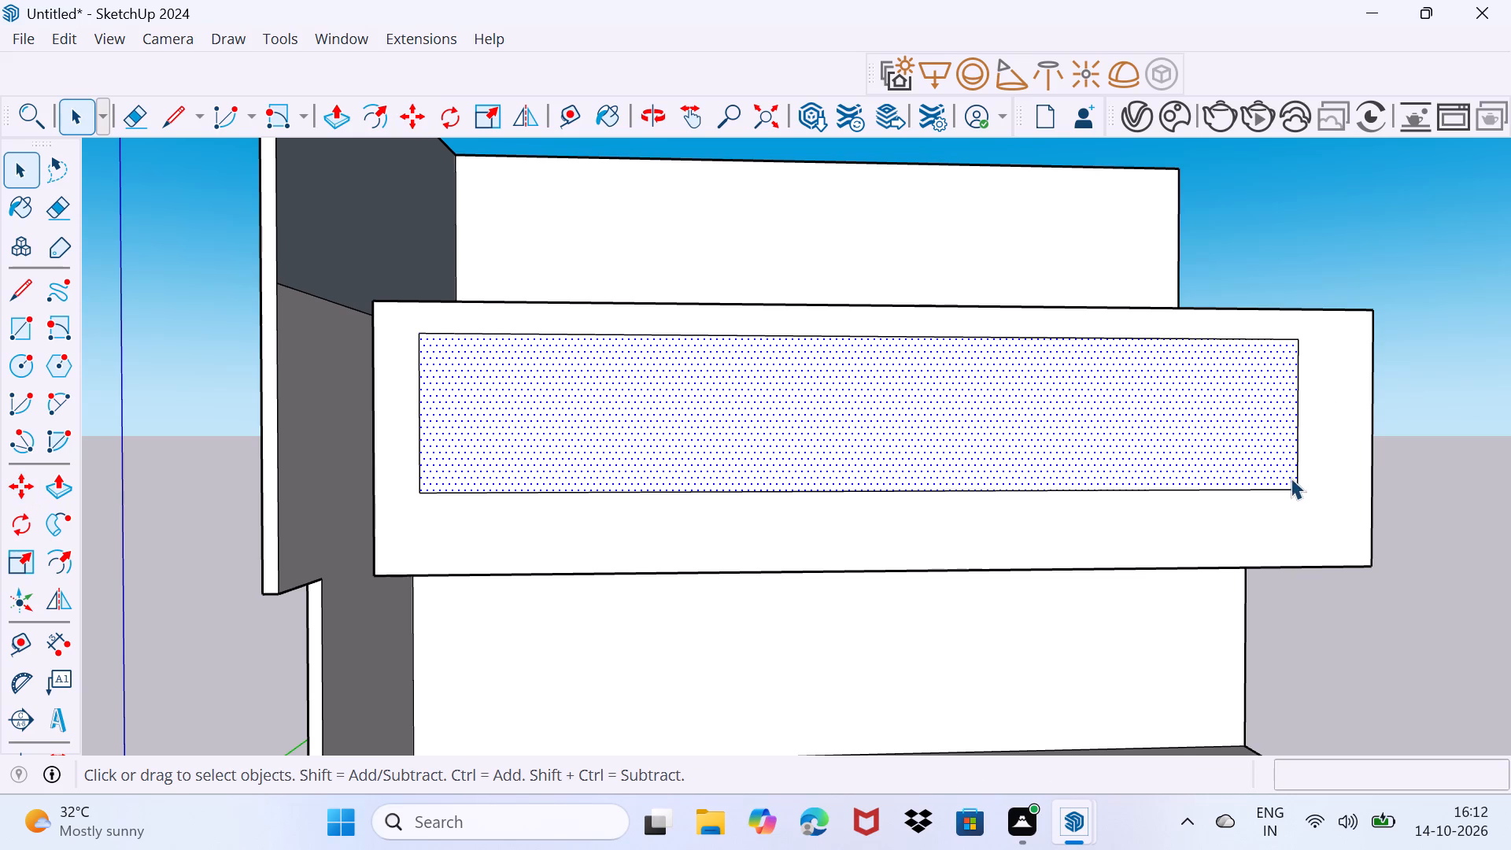
left_click_drag(1260, 469, 1271, 436)
left_click(1298, 468)
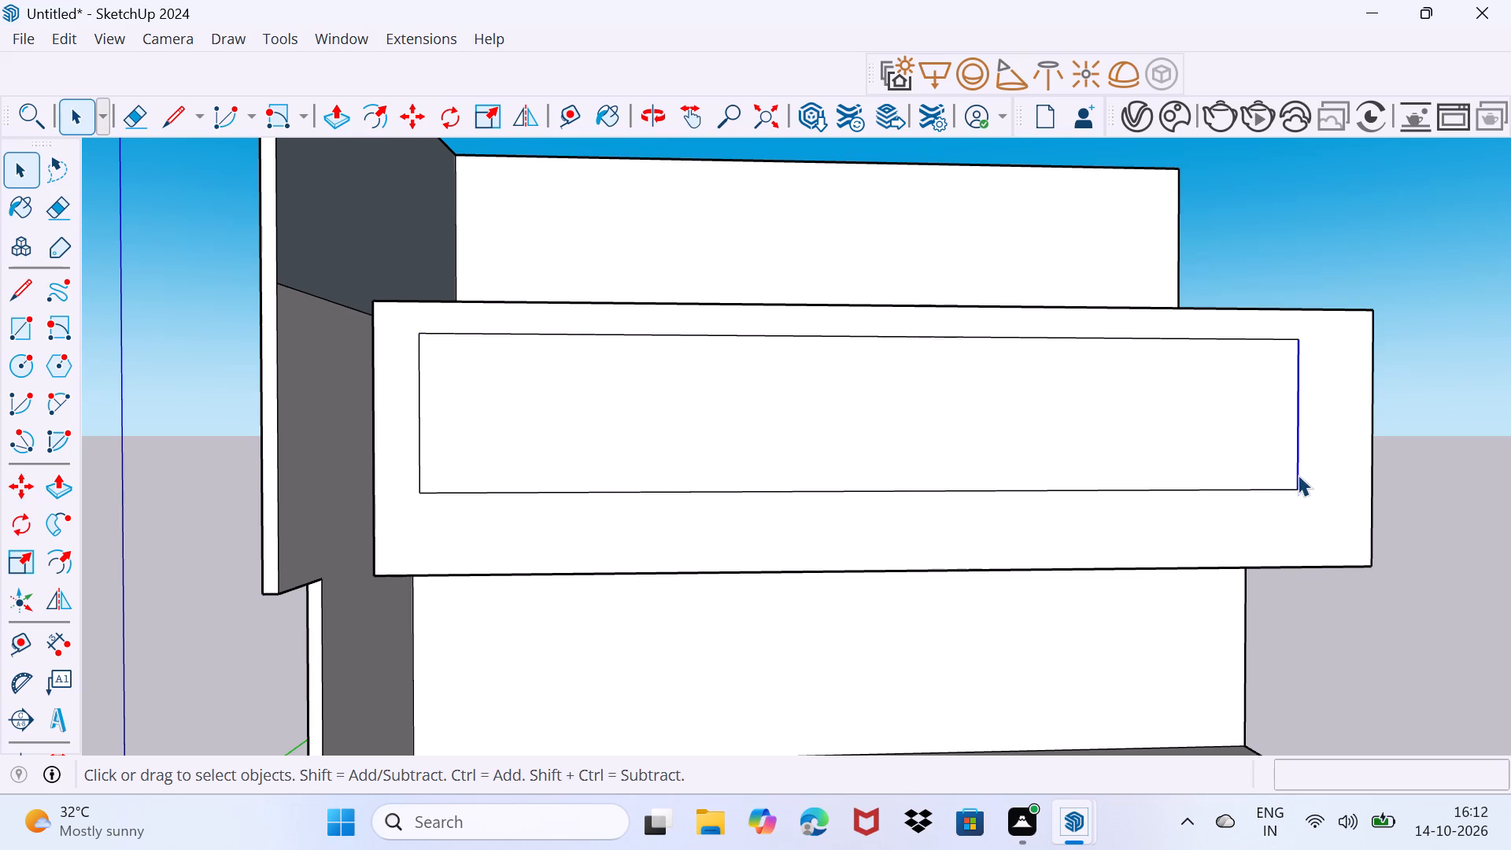
key("m")
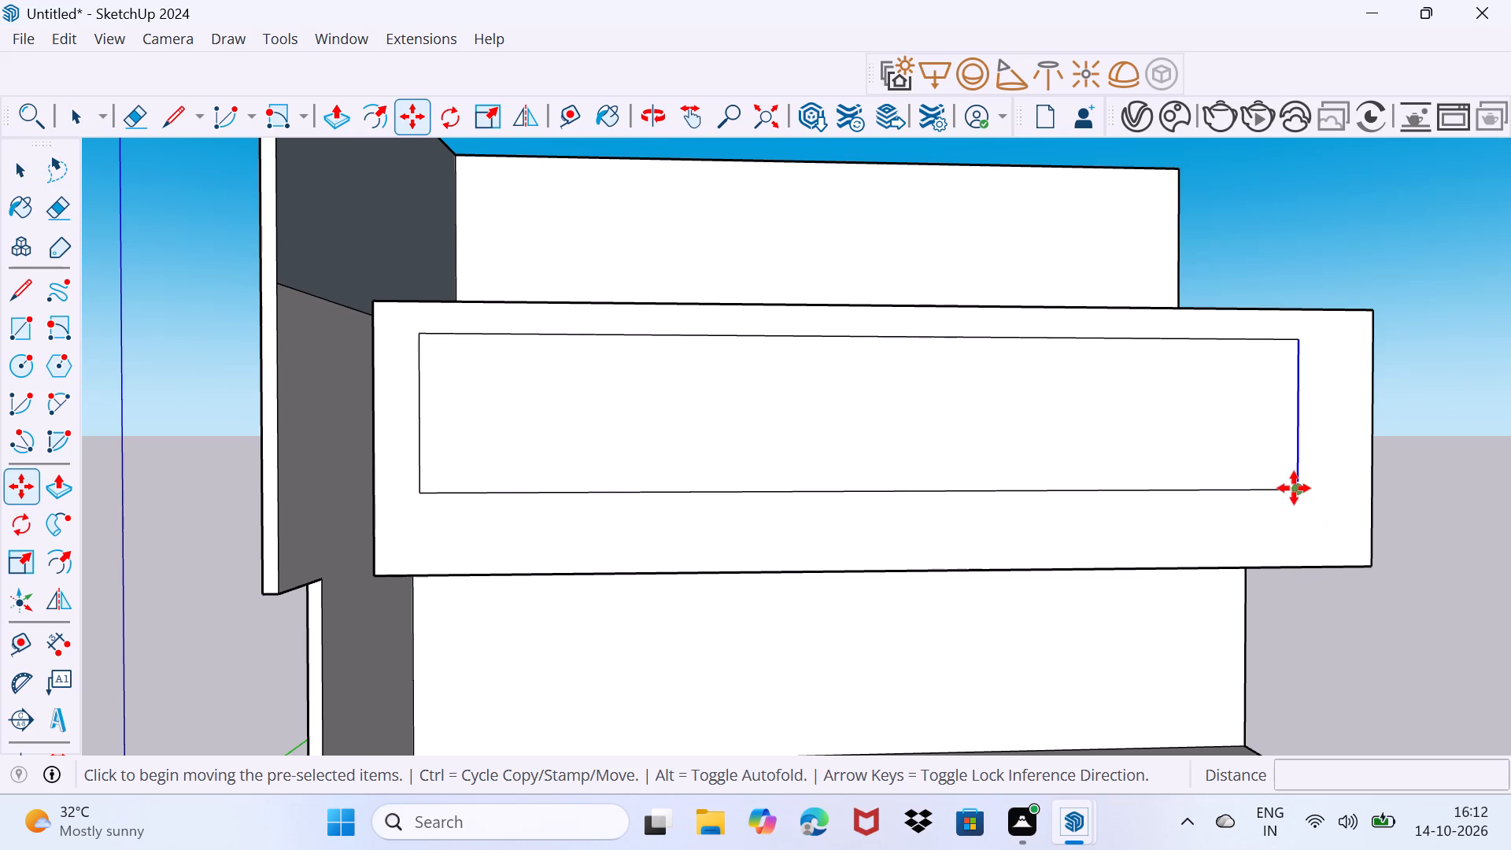
left_click(1295, 488)
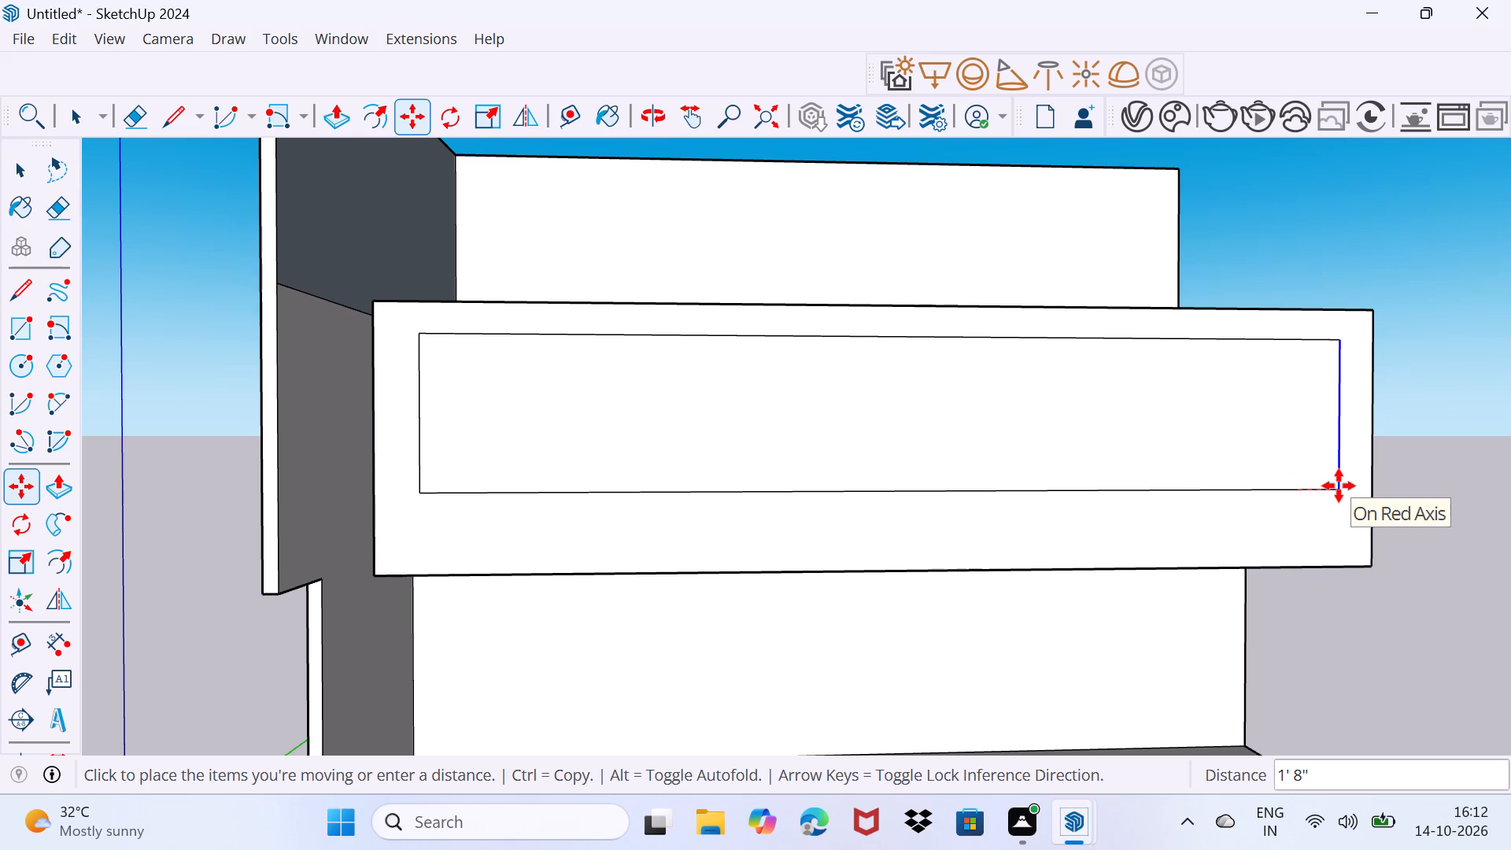
left_click(1339, 486)
key("space")
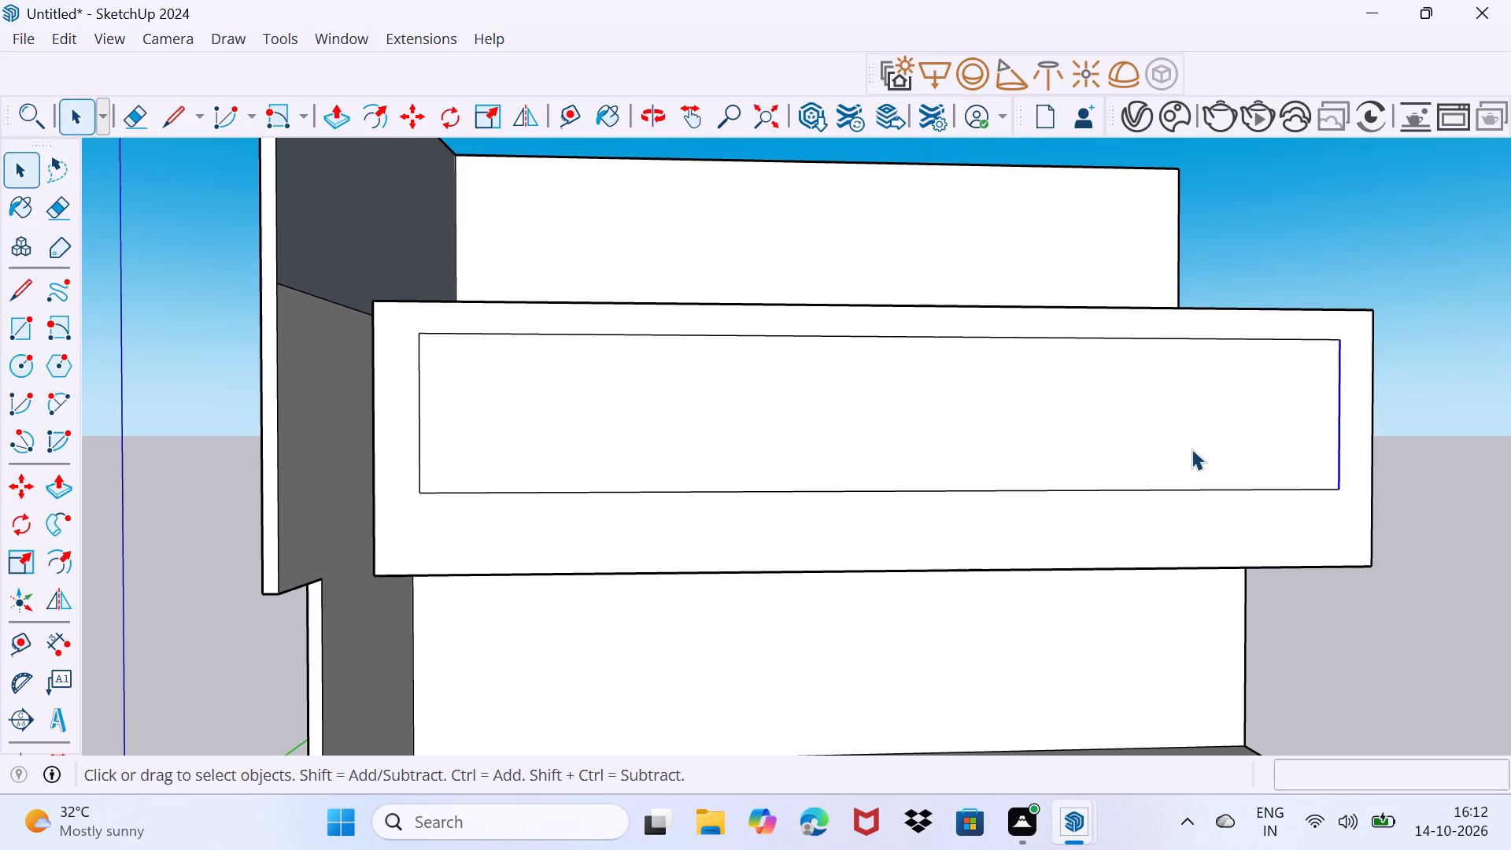
Push/Pull the inset rectangle 40' 5 1/4" back into the second storey, and bring the recessed face slightly forward.
left_click(1195, 416)
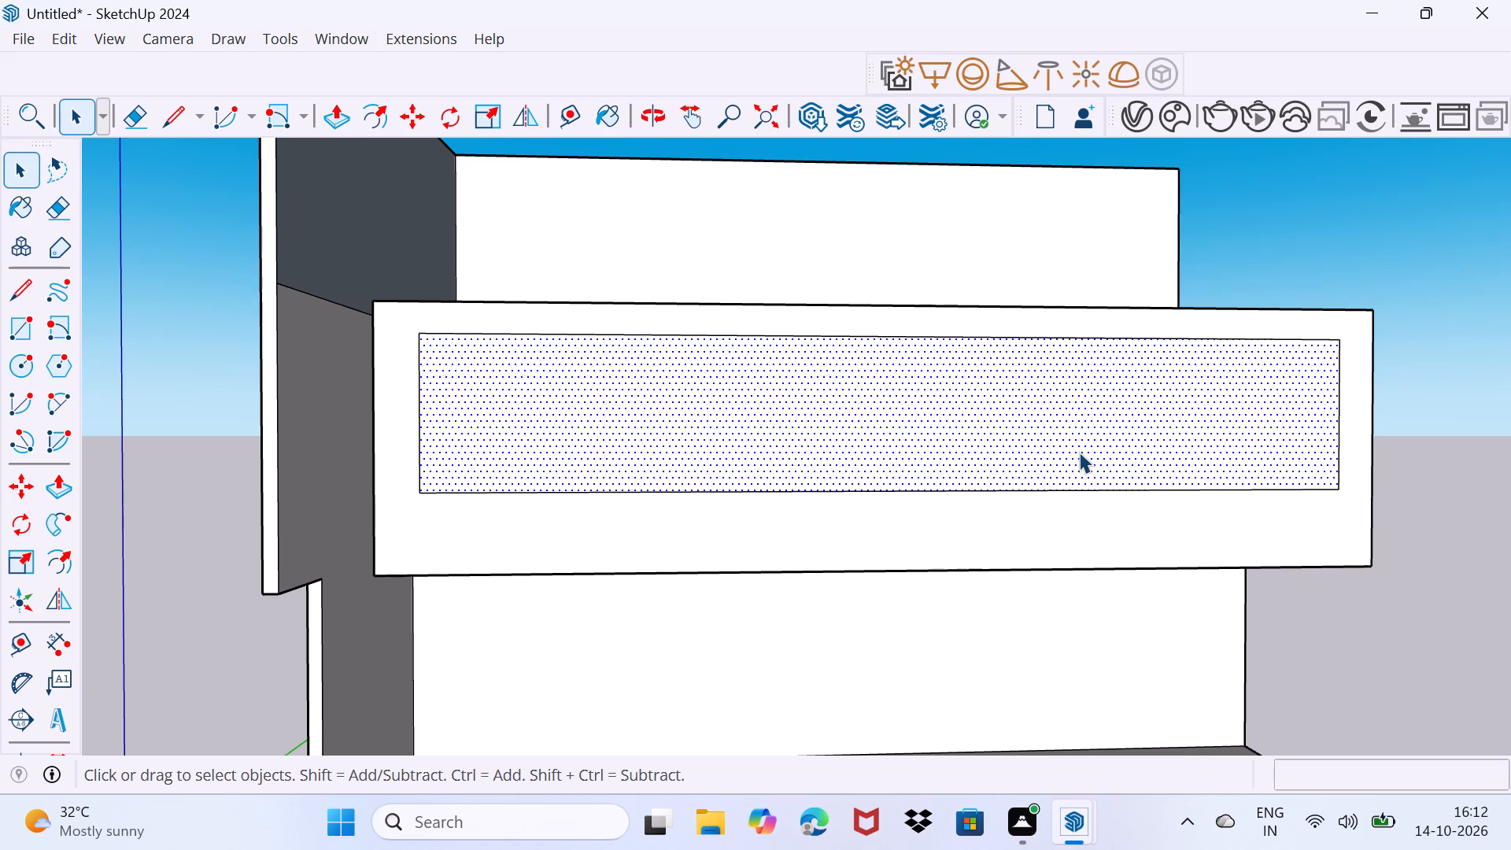
key("p")
left_click(1079, 452)
left_click_drag(978, 433, 840, 406)
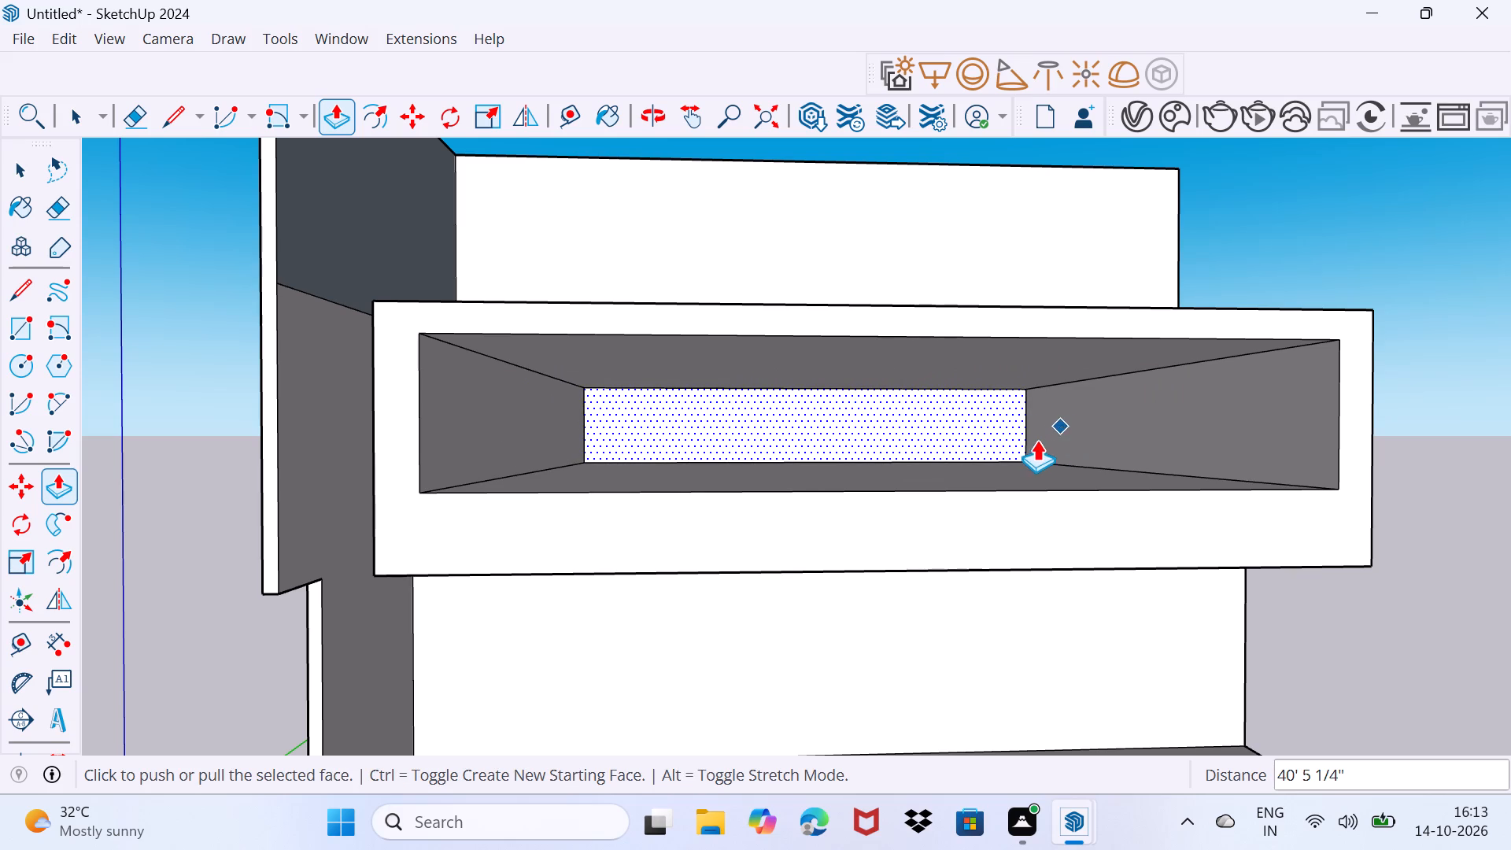
left_click_drag(1063, 442, 1108, 442)
left_click(1108, 442)
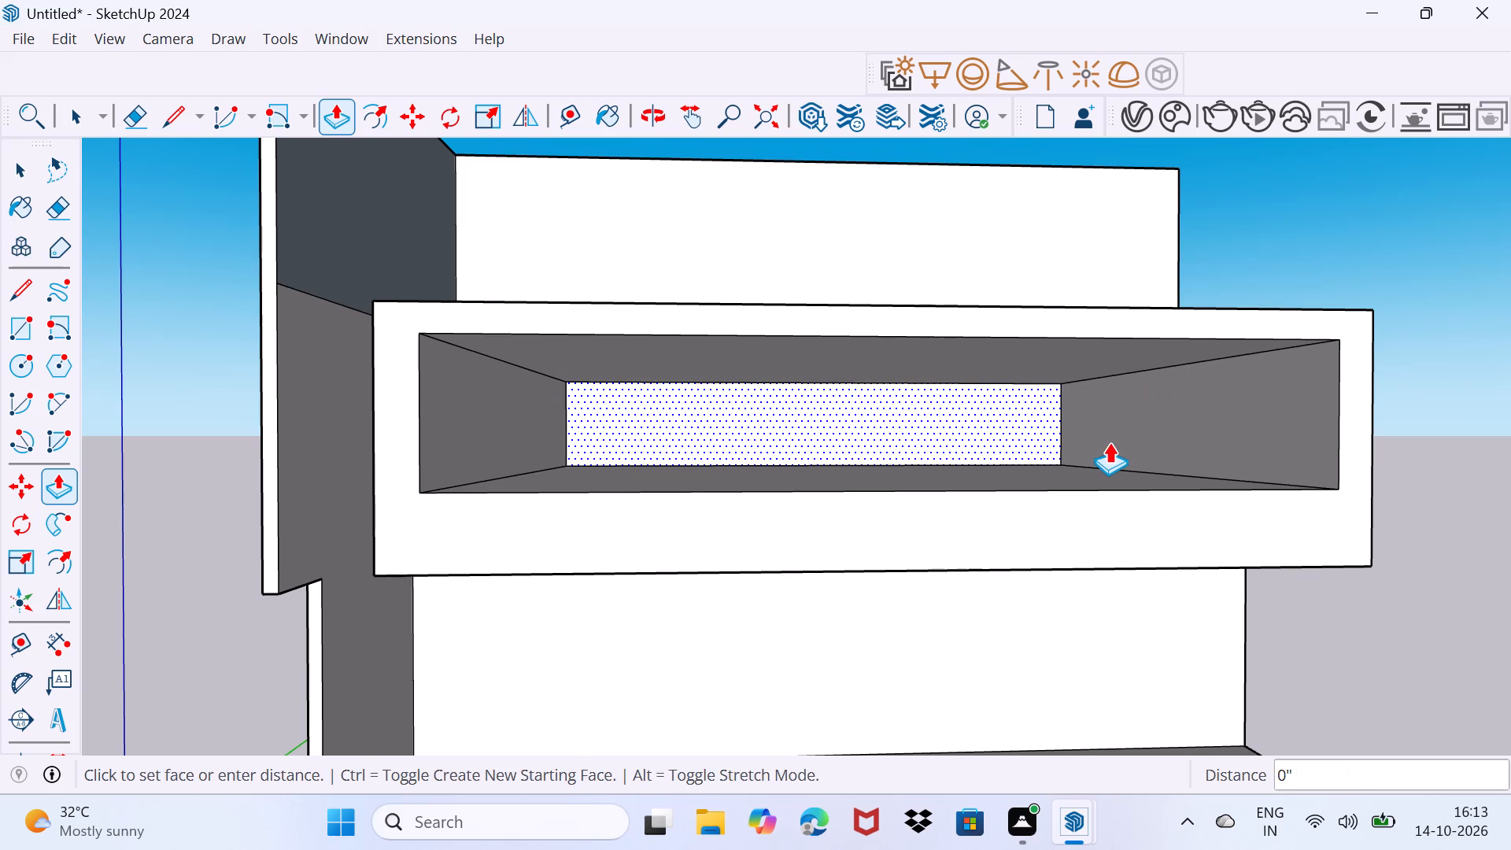
key("space")
left_click_drag(1046, 471, 1072, 410)
Push/Pull the second storey's top face up 5' 9 5/16", and lower it back by 5 1/2".
middle_click_drag(963, 456, 840, 604)
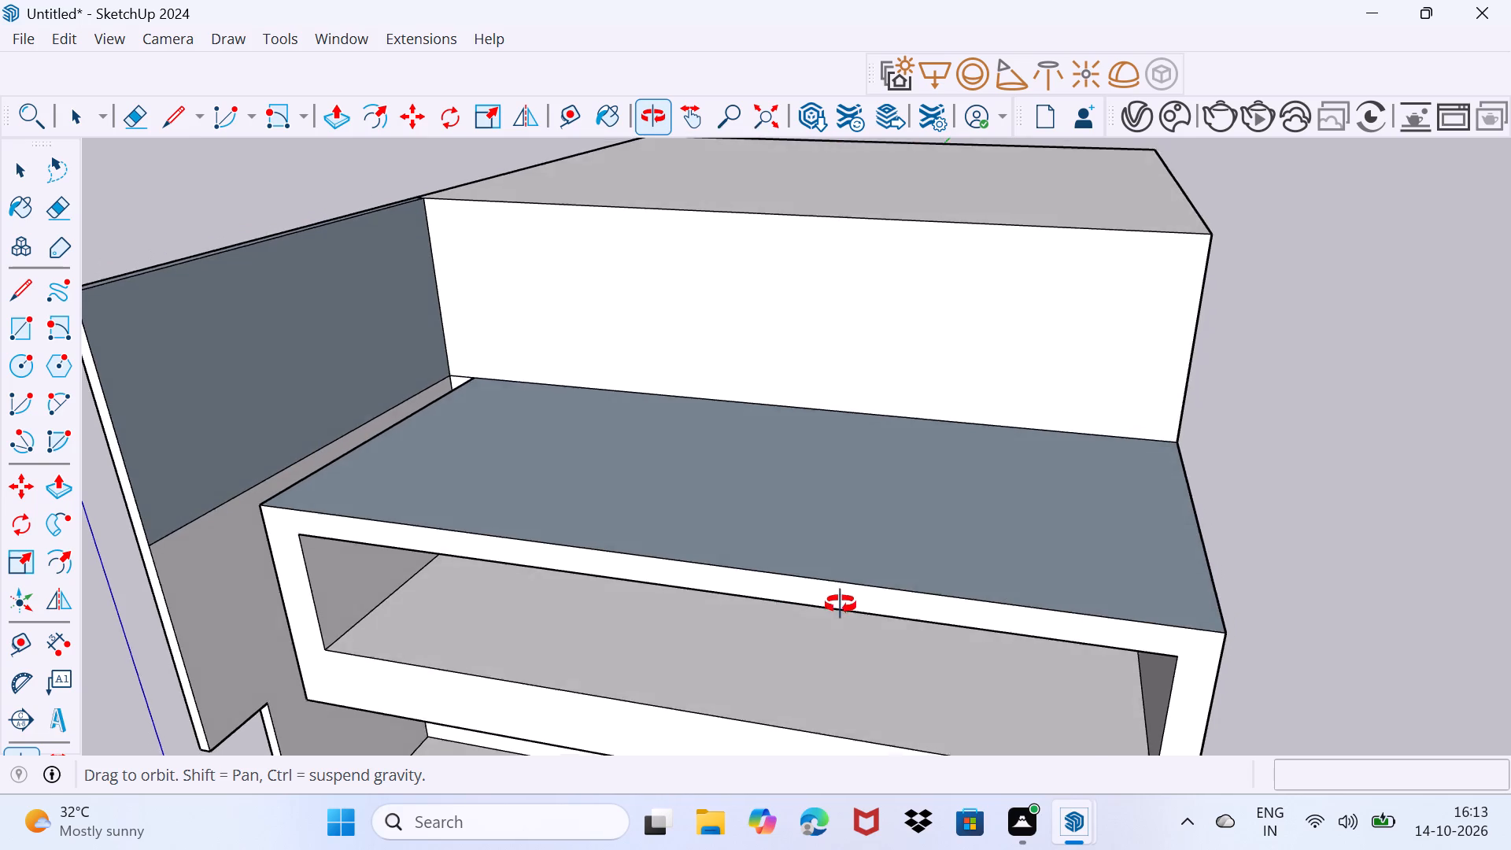
middle_click_drag(840, 604, 883, 521)
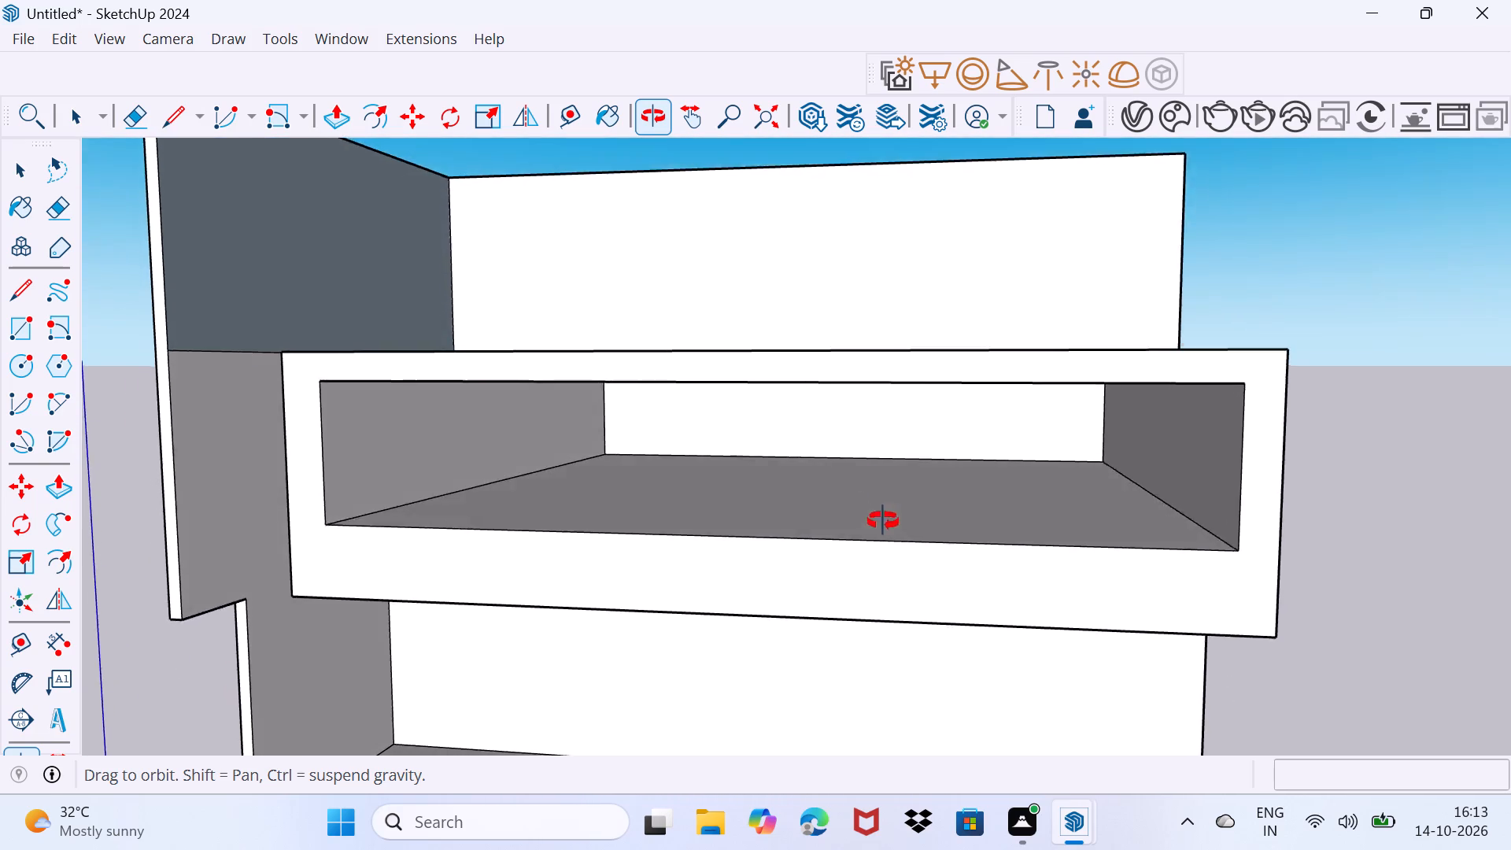
middle_click_drag(883, 521, 891, 546)
left_click_drag(807, 409, 811, 418)
left_click(809, 431)
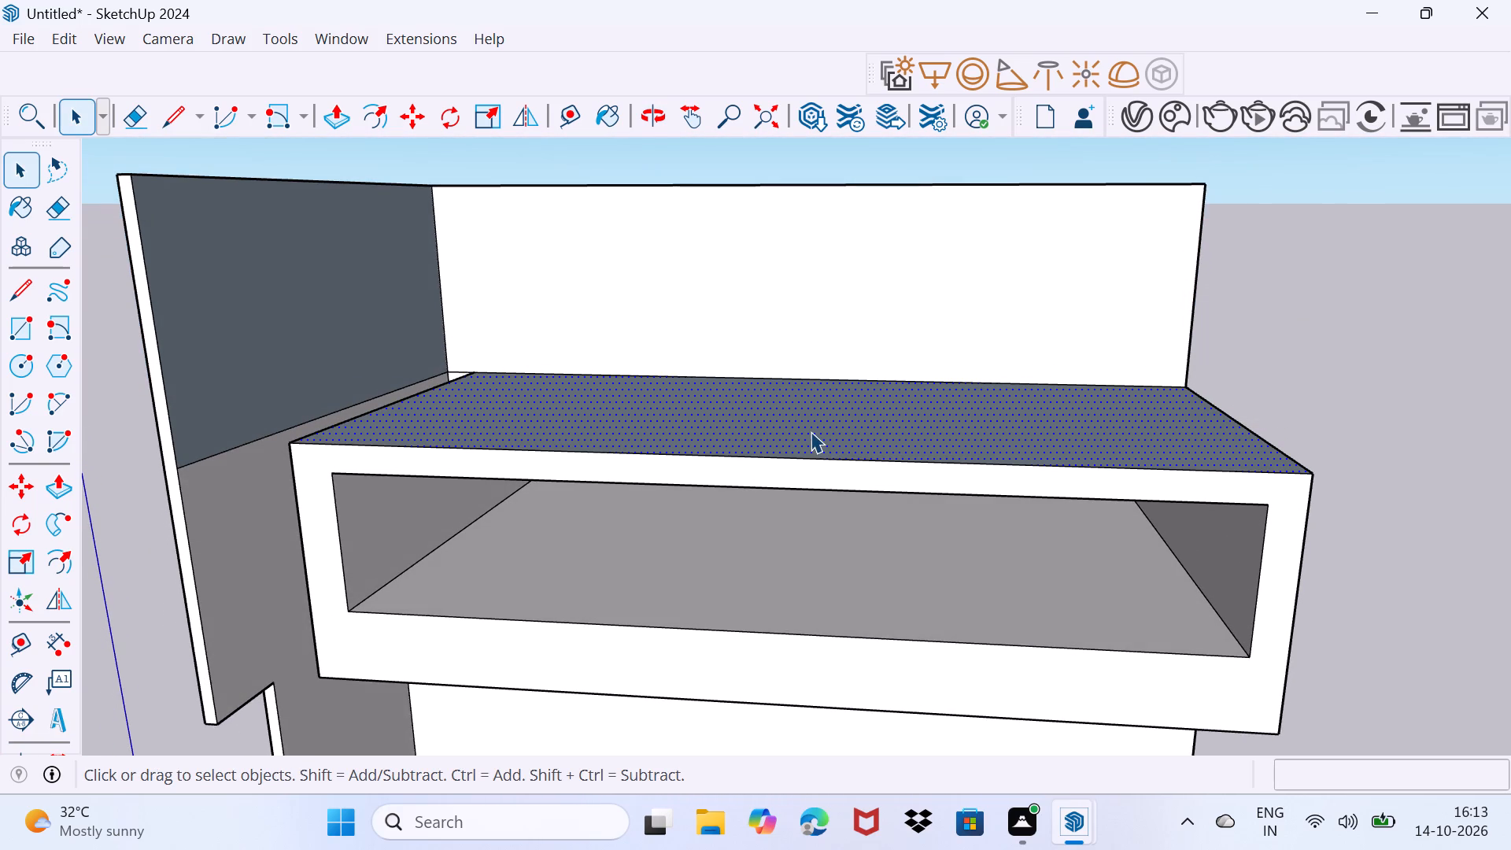
key("p")
left_click(811, 431)
left_click_drag(815, 435, 817, 371)
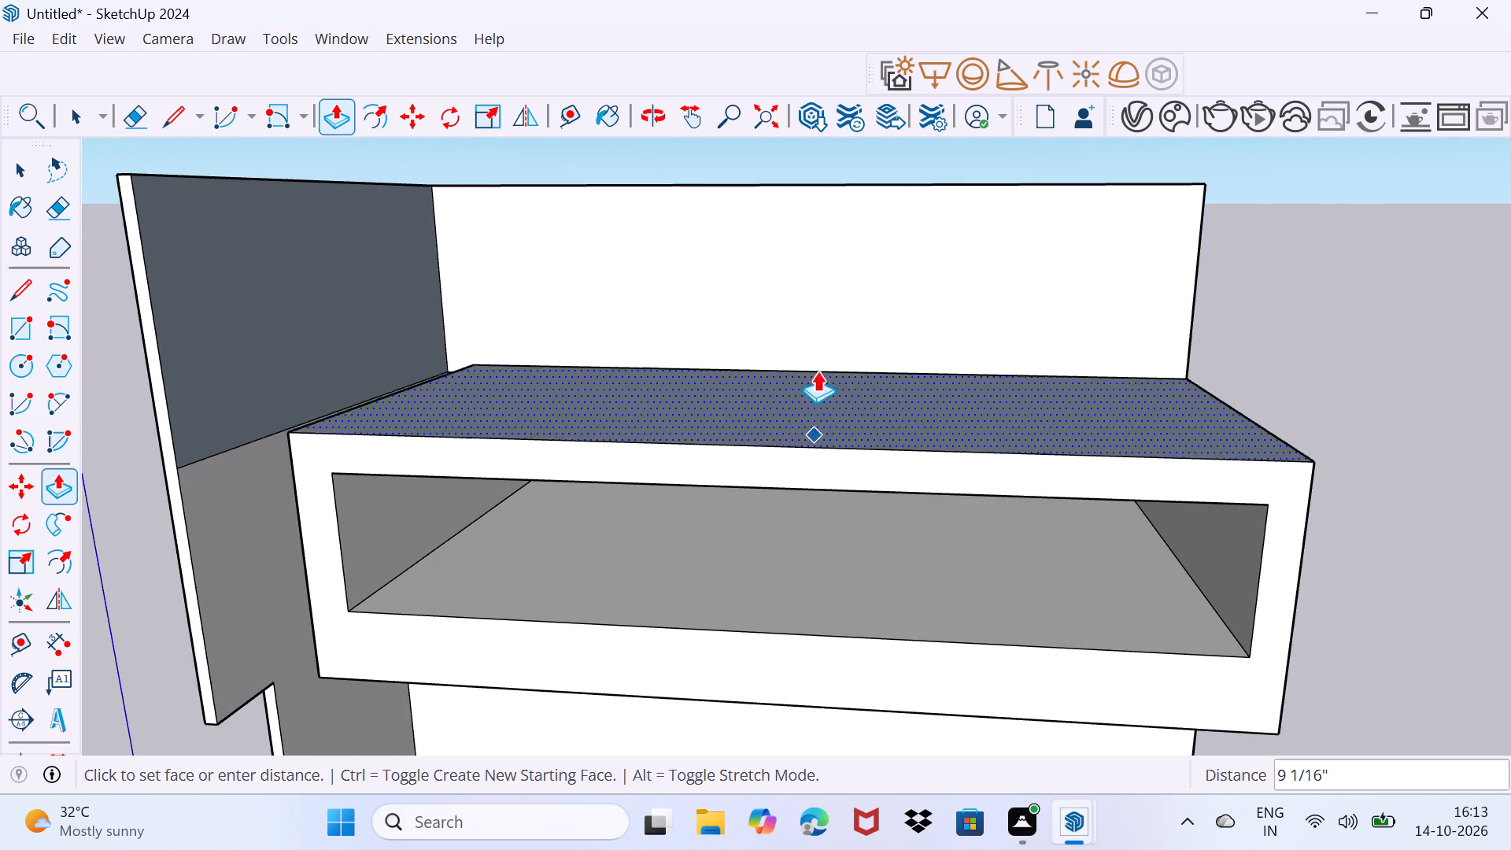
left_click_drag(817, 371, 814, 293)
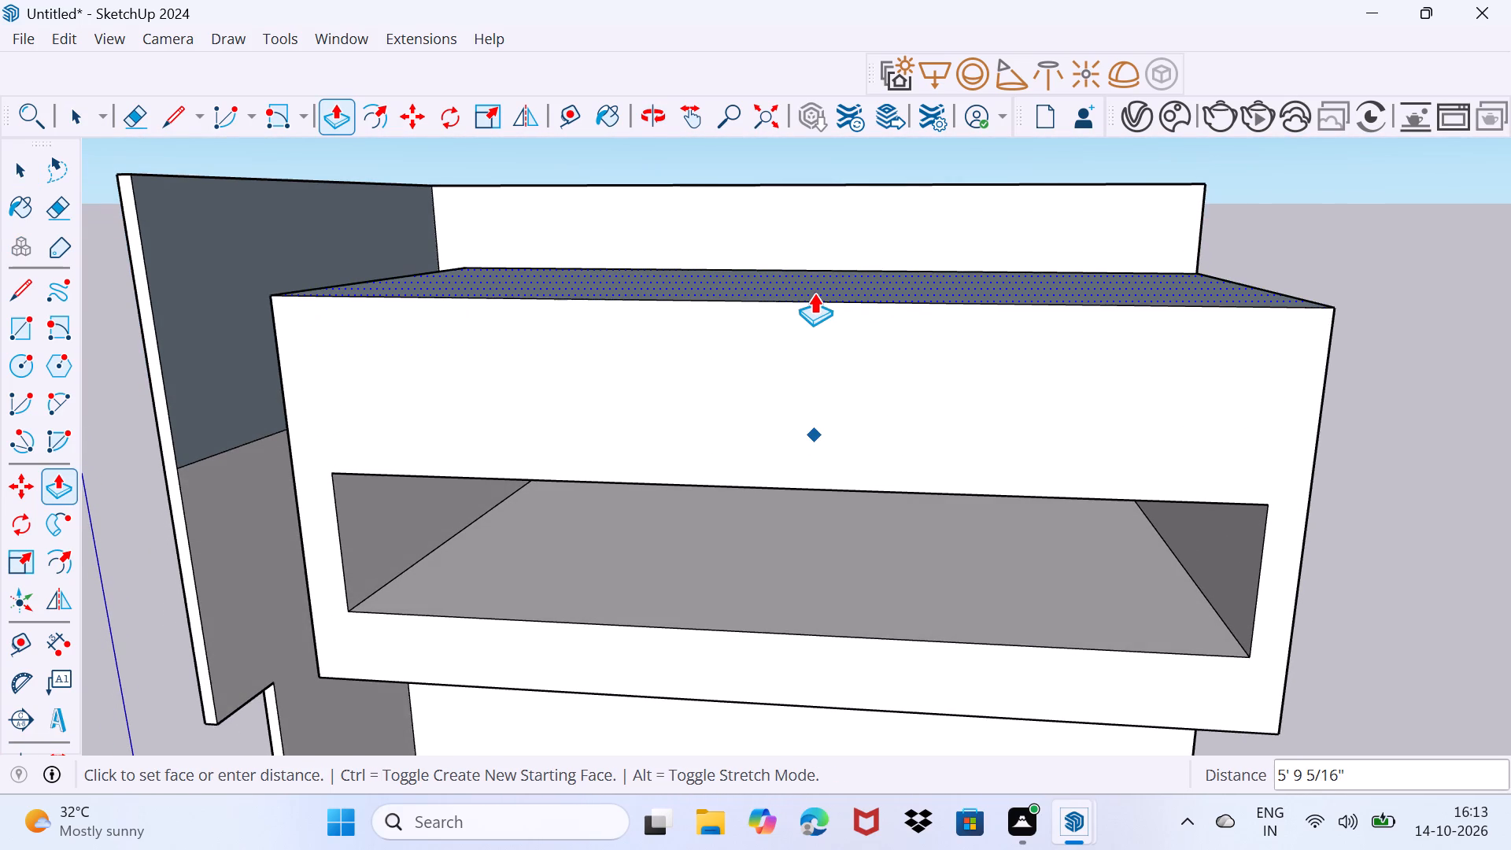
left_click(814, 293)
left_click(794, 305)
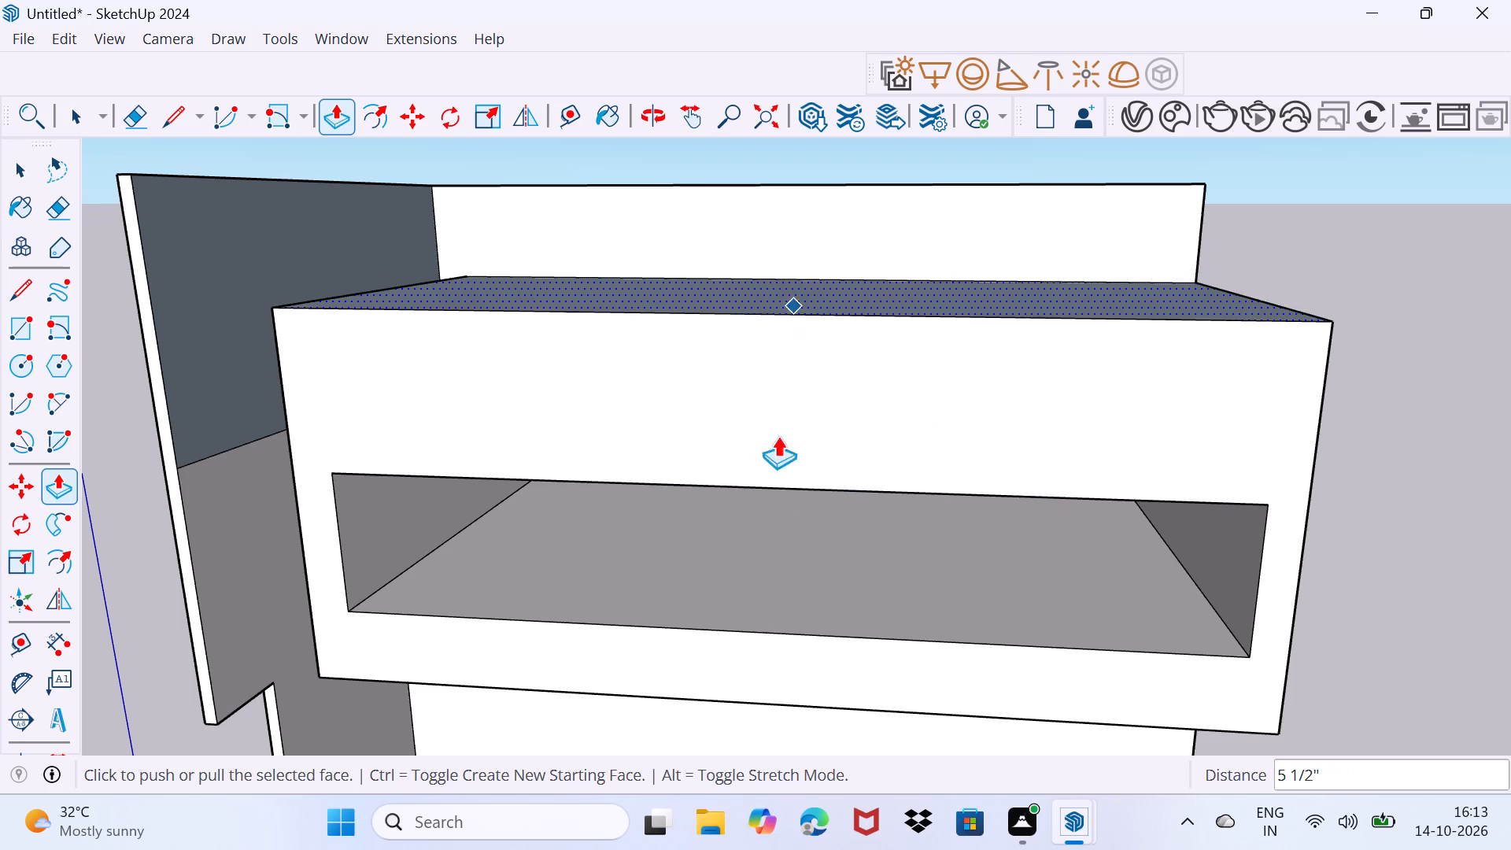
middle_click_drag(773, 510, 763, 414)
key("space")
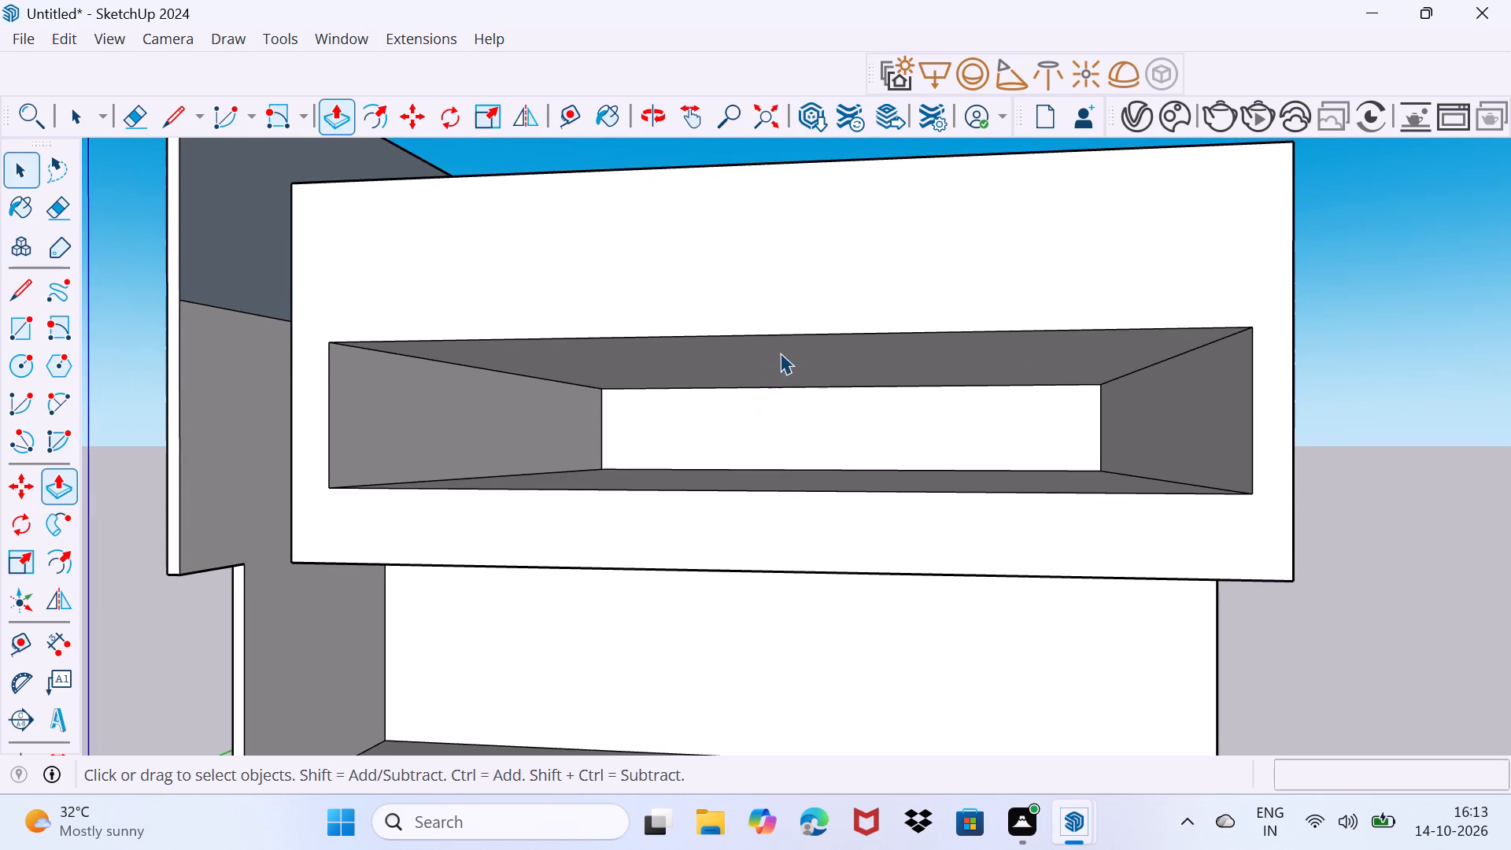
Push/Pull the ceiling of the second storey's front recess up 5' 1 1/16".
left_click(780, 365)
left_click(785, 364)
key("p")
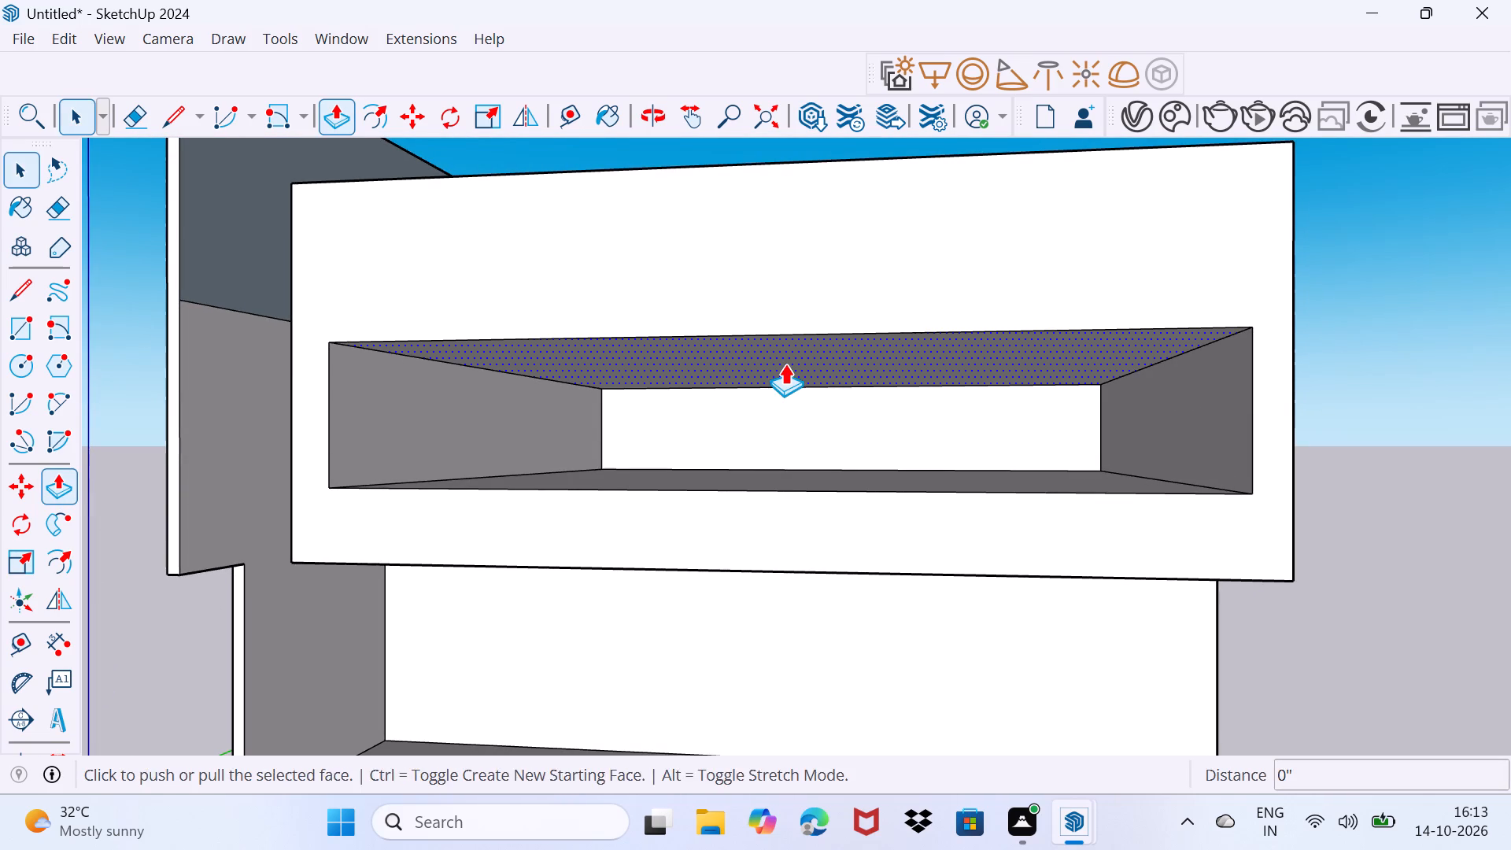
left_click(785, 364)
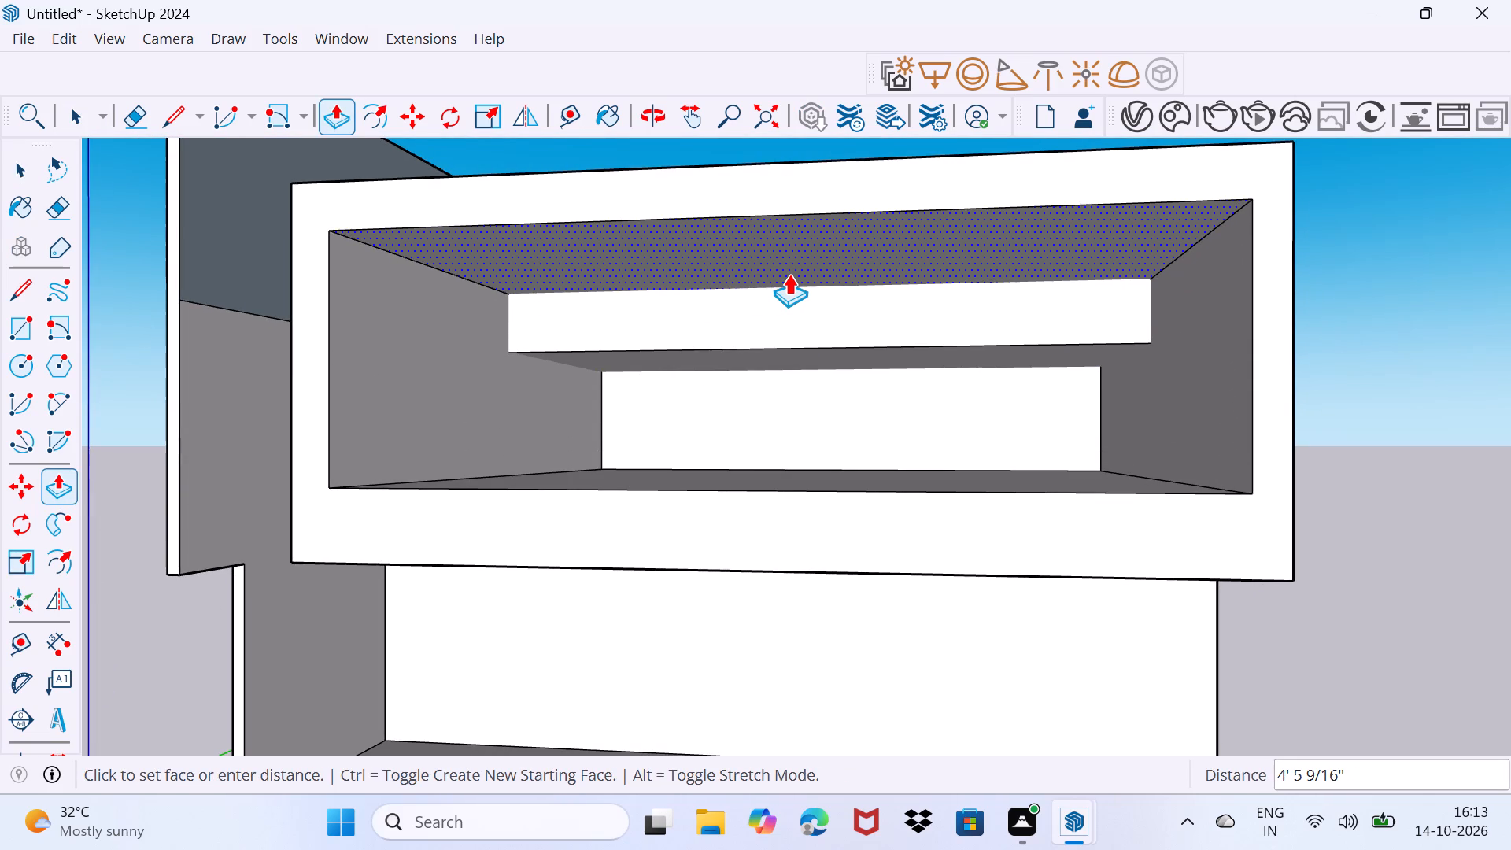
left_click(789, 261)
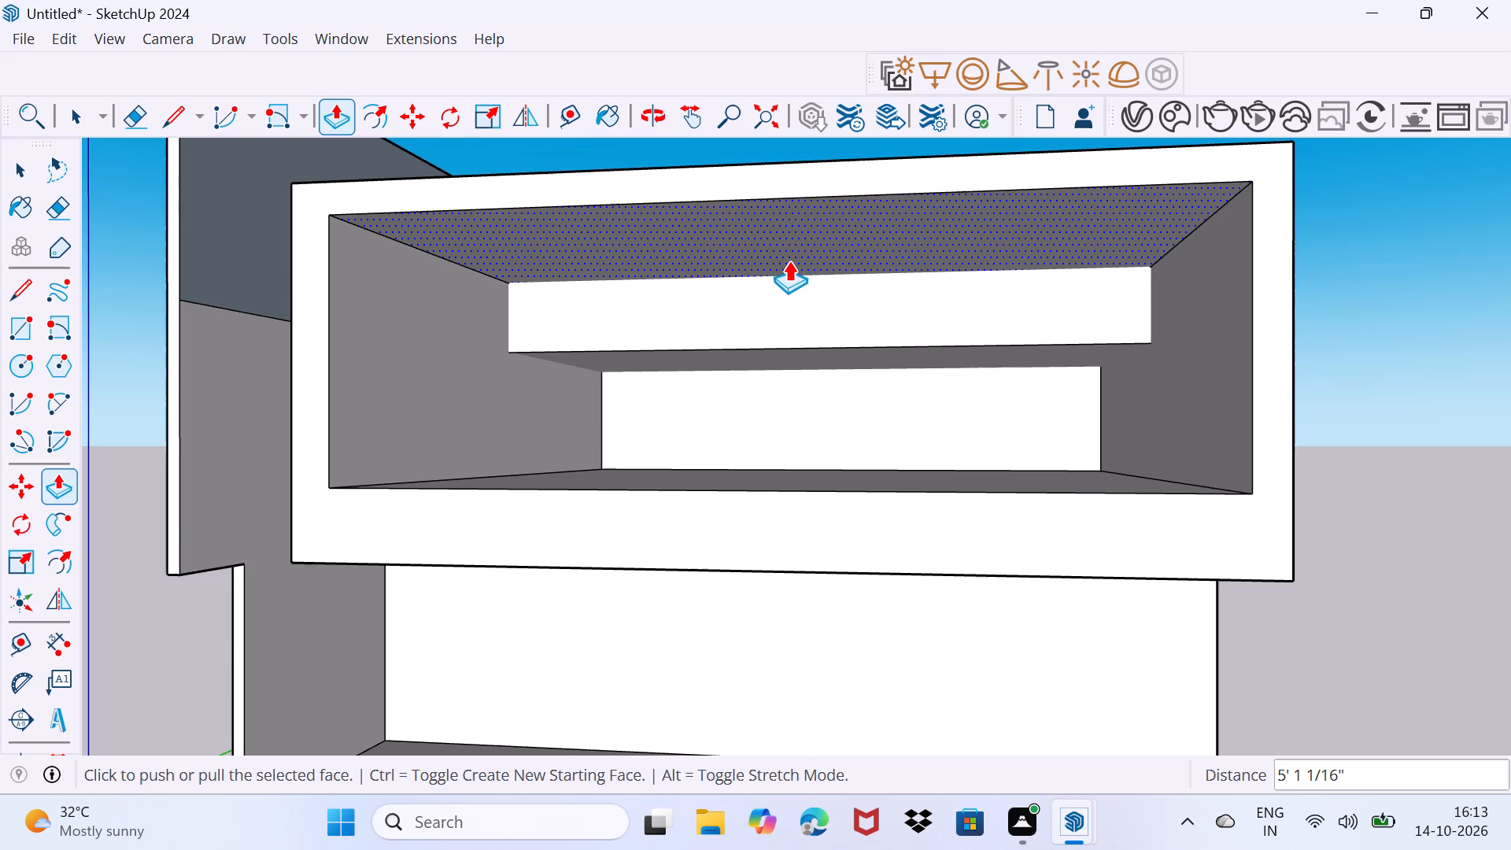
Push/Pull the lower ceiling face at the back of the second storey's recess up 4' 7 7/16", flush with the front ceiling.
key("space")
left_click_drag(769, 408, 788, 375)
scroll(772, 368, "up", 3)
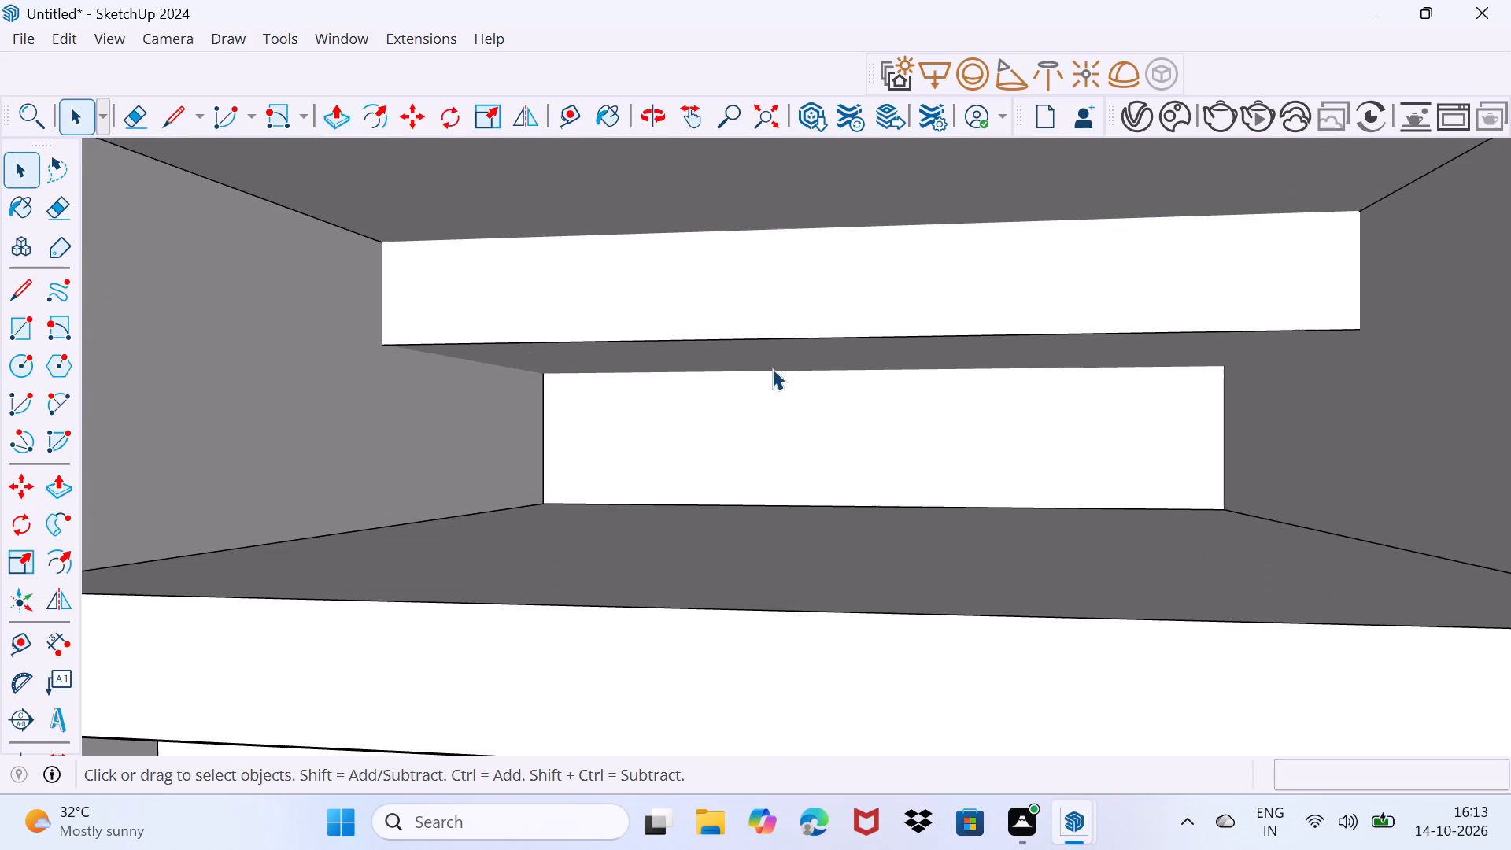
left_click(772, 360)
key("p")
left_click(772, 360)
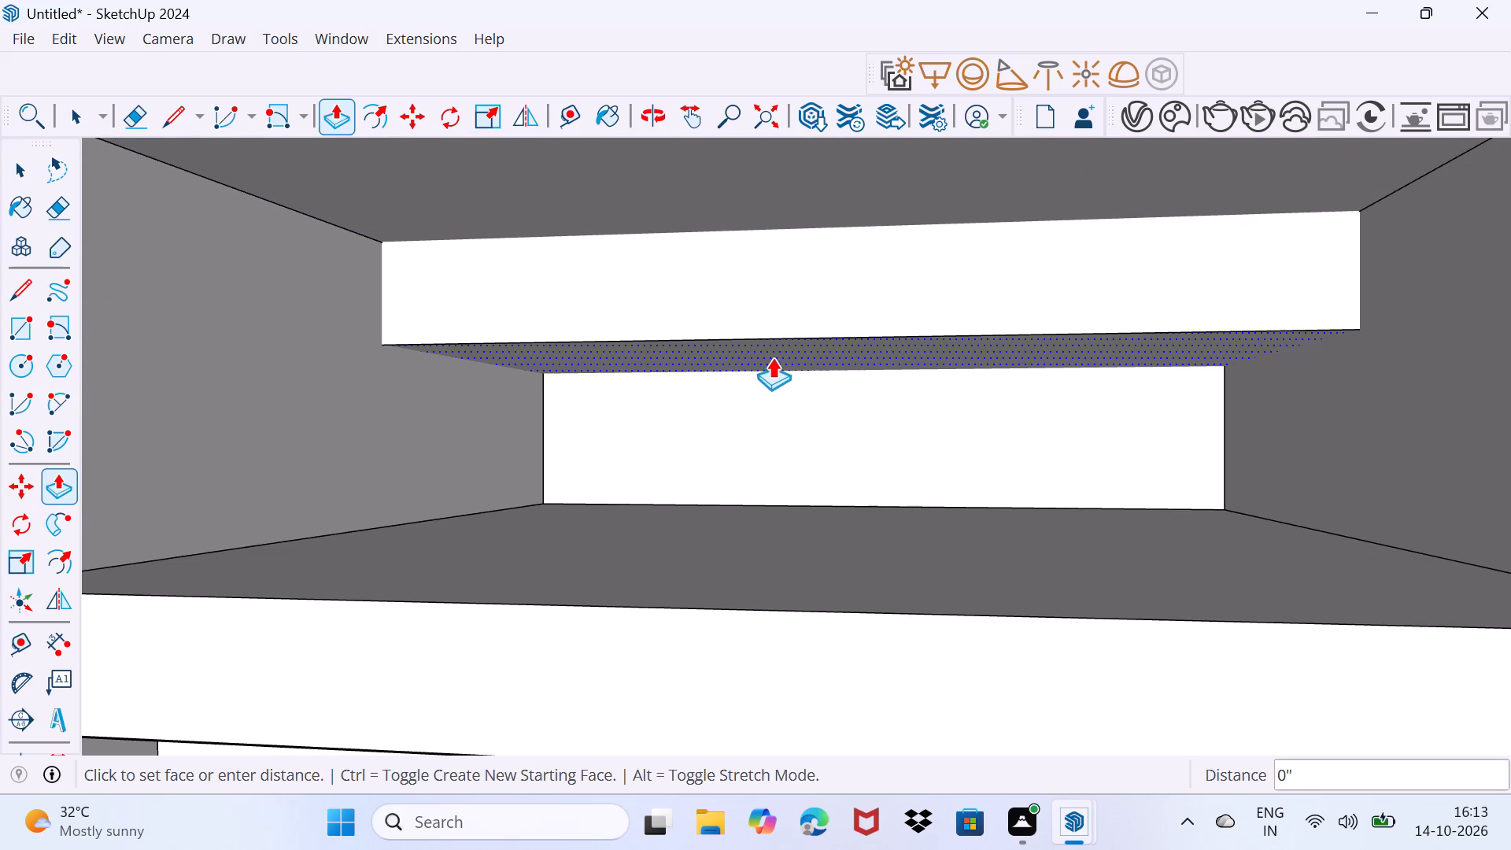
left_click(770, 257)
scroll(755, 297, "down", 8)
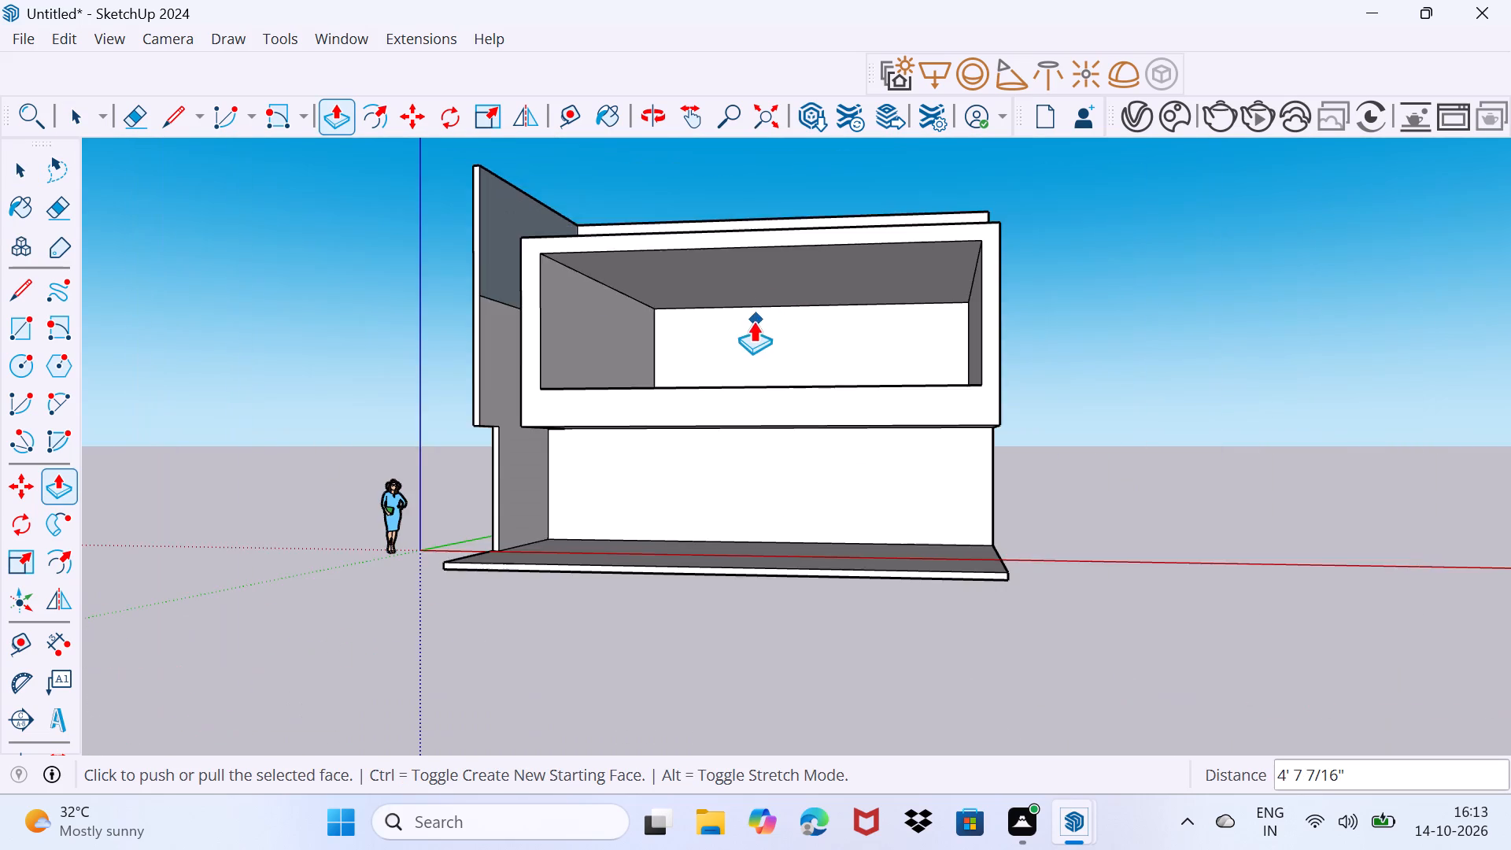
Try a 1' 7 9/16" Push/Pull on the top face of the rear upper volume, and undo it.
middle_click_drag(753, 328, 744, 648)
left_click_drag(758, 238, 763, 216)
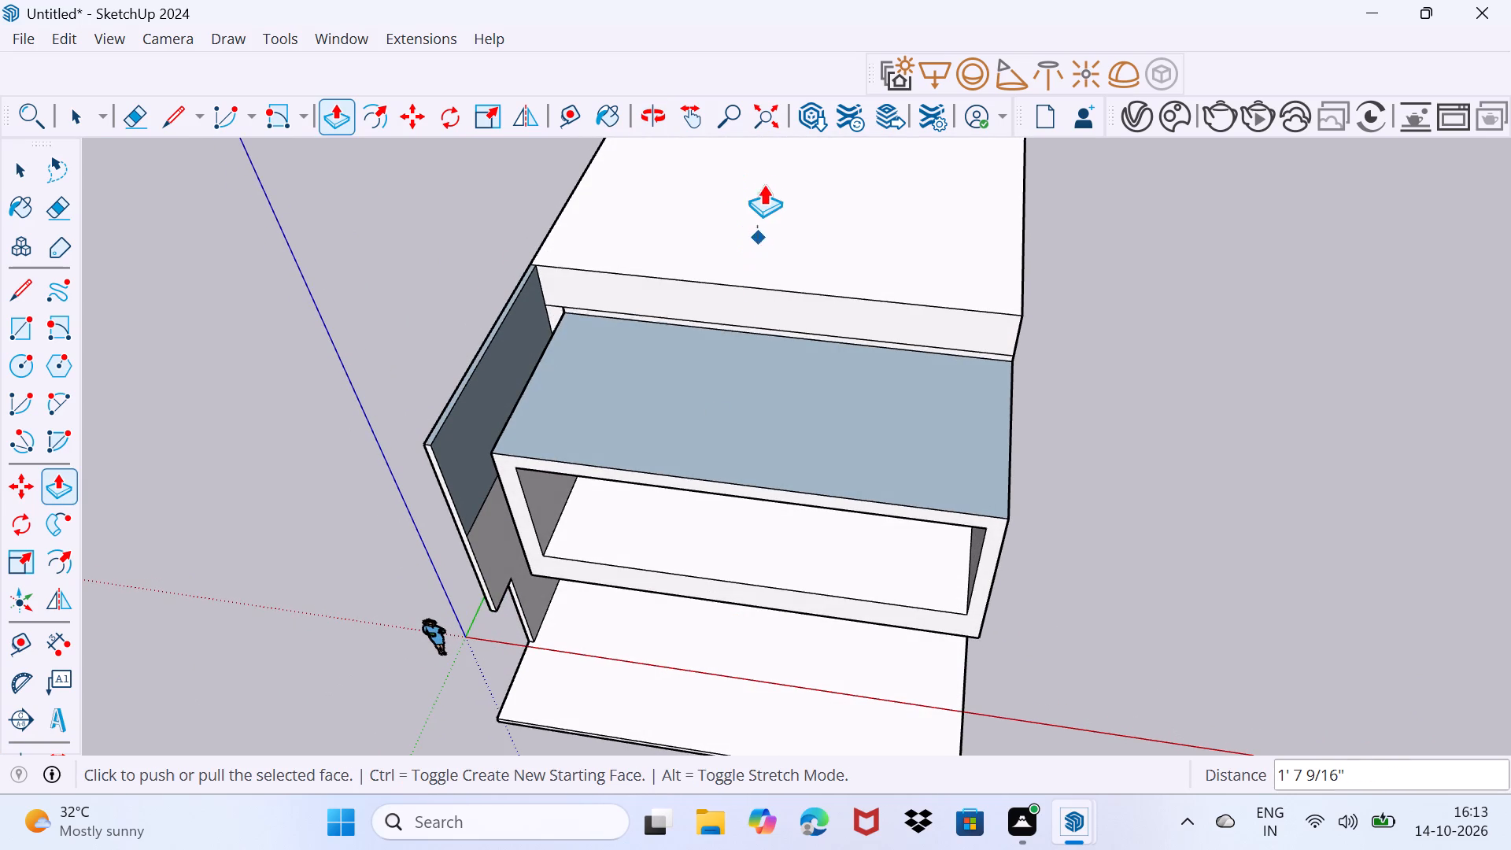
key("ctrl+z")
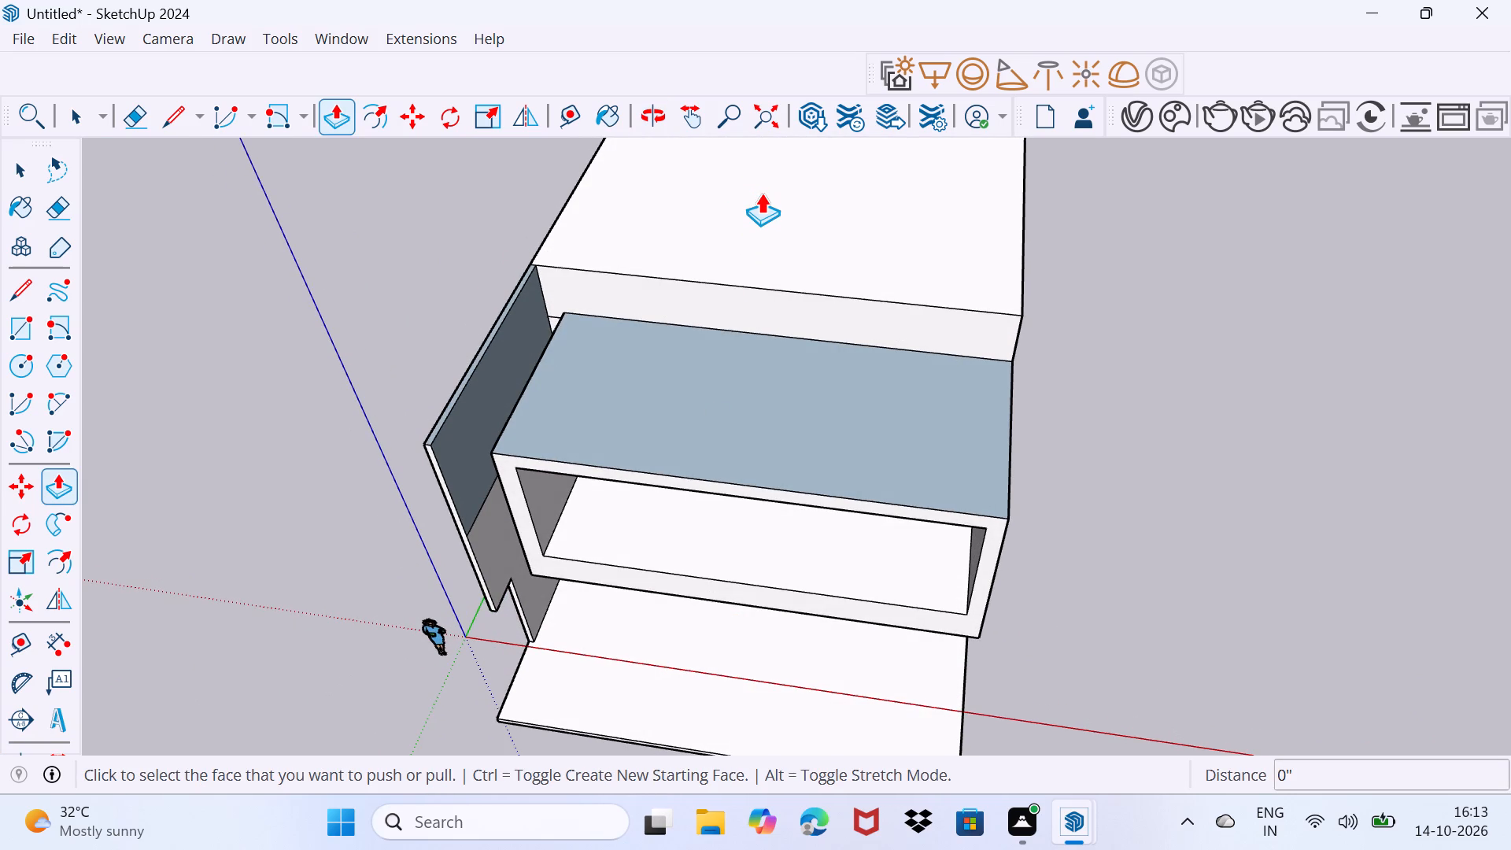
Push/Pull the top face of the rear upper volume up 5'.
key("space")
left_click(760, 193)
scroll(760, 195, "down", 1)
middle_click_drag(755, 212, 690, 409, "shift")
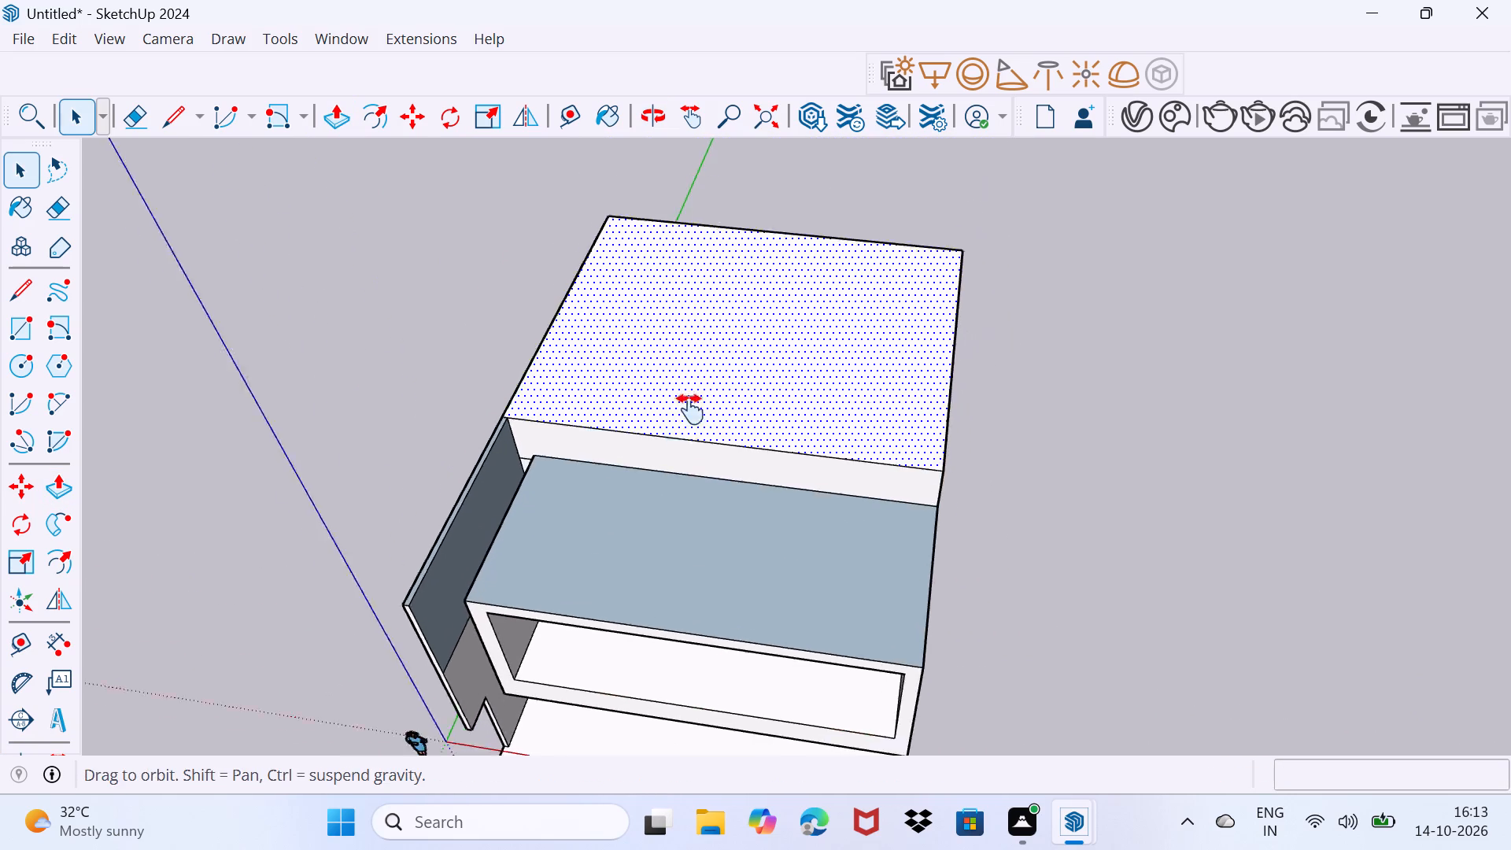
middle_click_drag(690, 409, 674, 463, "shift")
left_click(673, 457)
key("p")
left_click(675, 459)
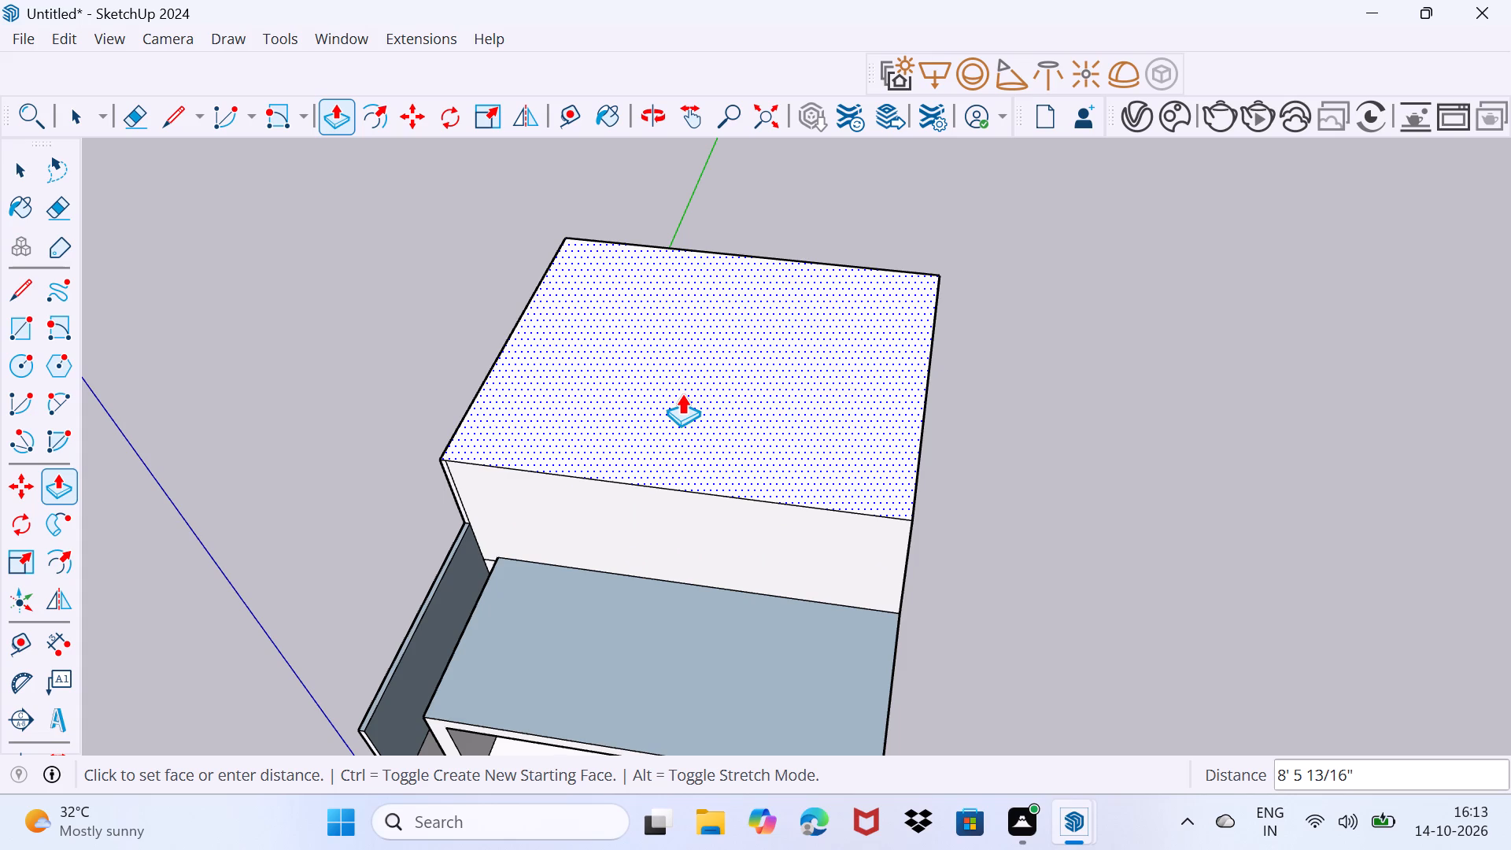
type("5'")
key("Return")
Push/Pull the projecting side wall's top face up to the level of the raised rear volume's roof.
middle_click_drag(564, 546, 589, 517)
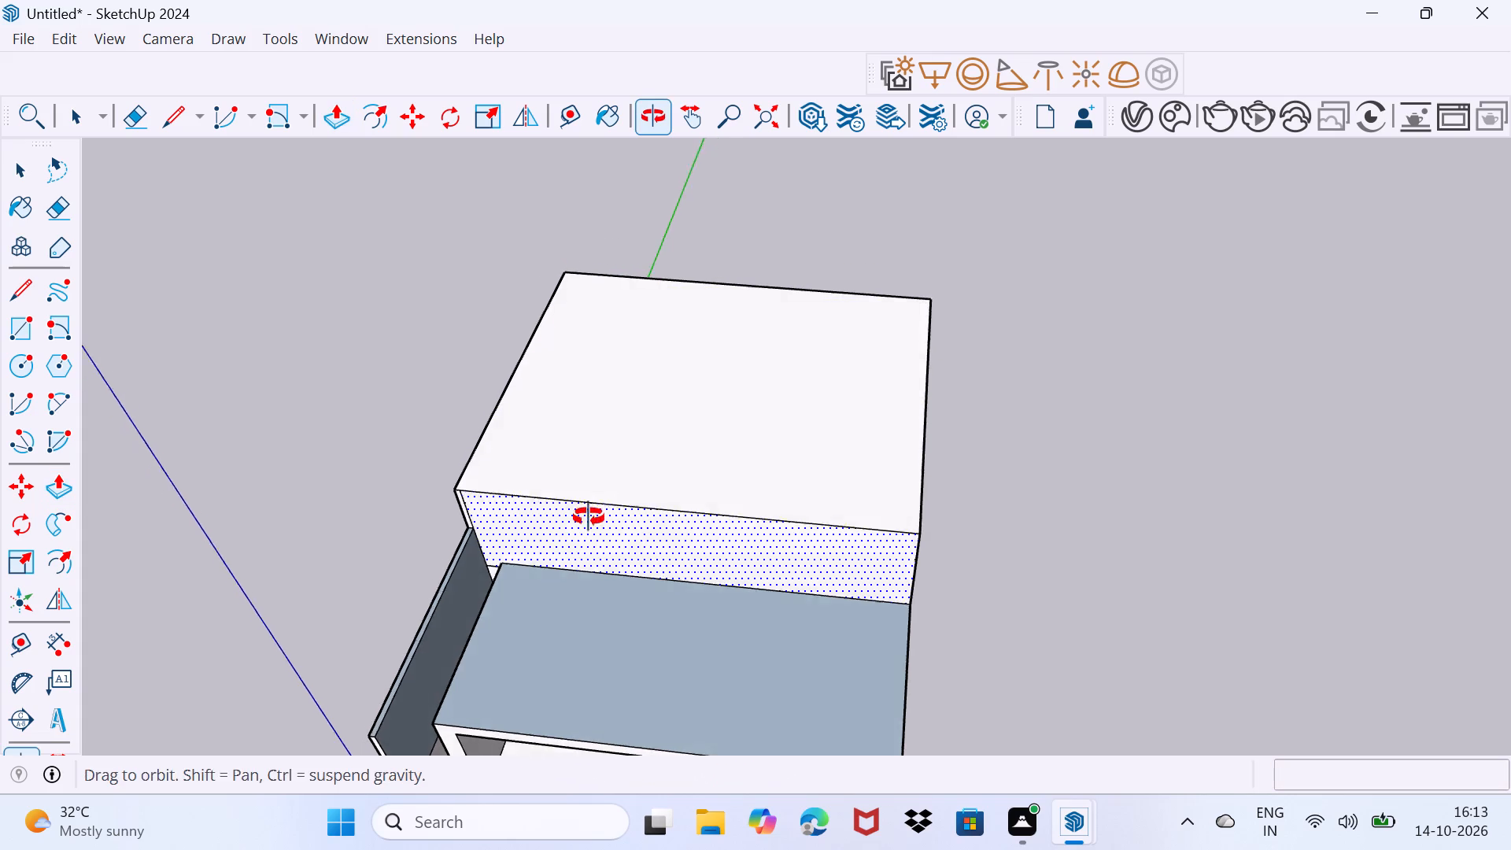
middle_click_drag(589, 517, 589, 515)
scroll(379, 691, "up", 3)
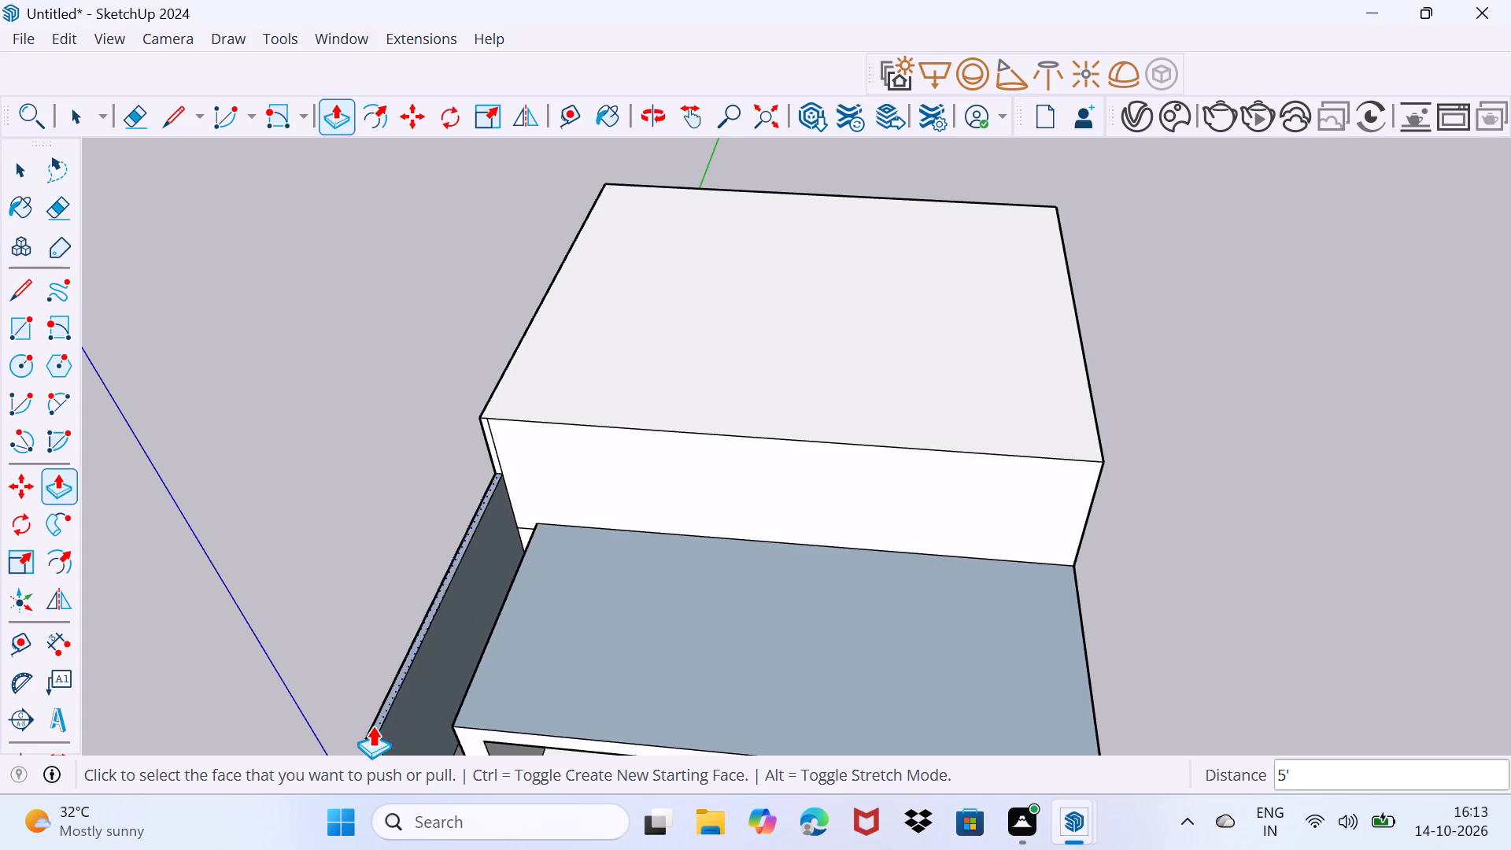
scroll(472, 497, "up", 4)
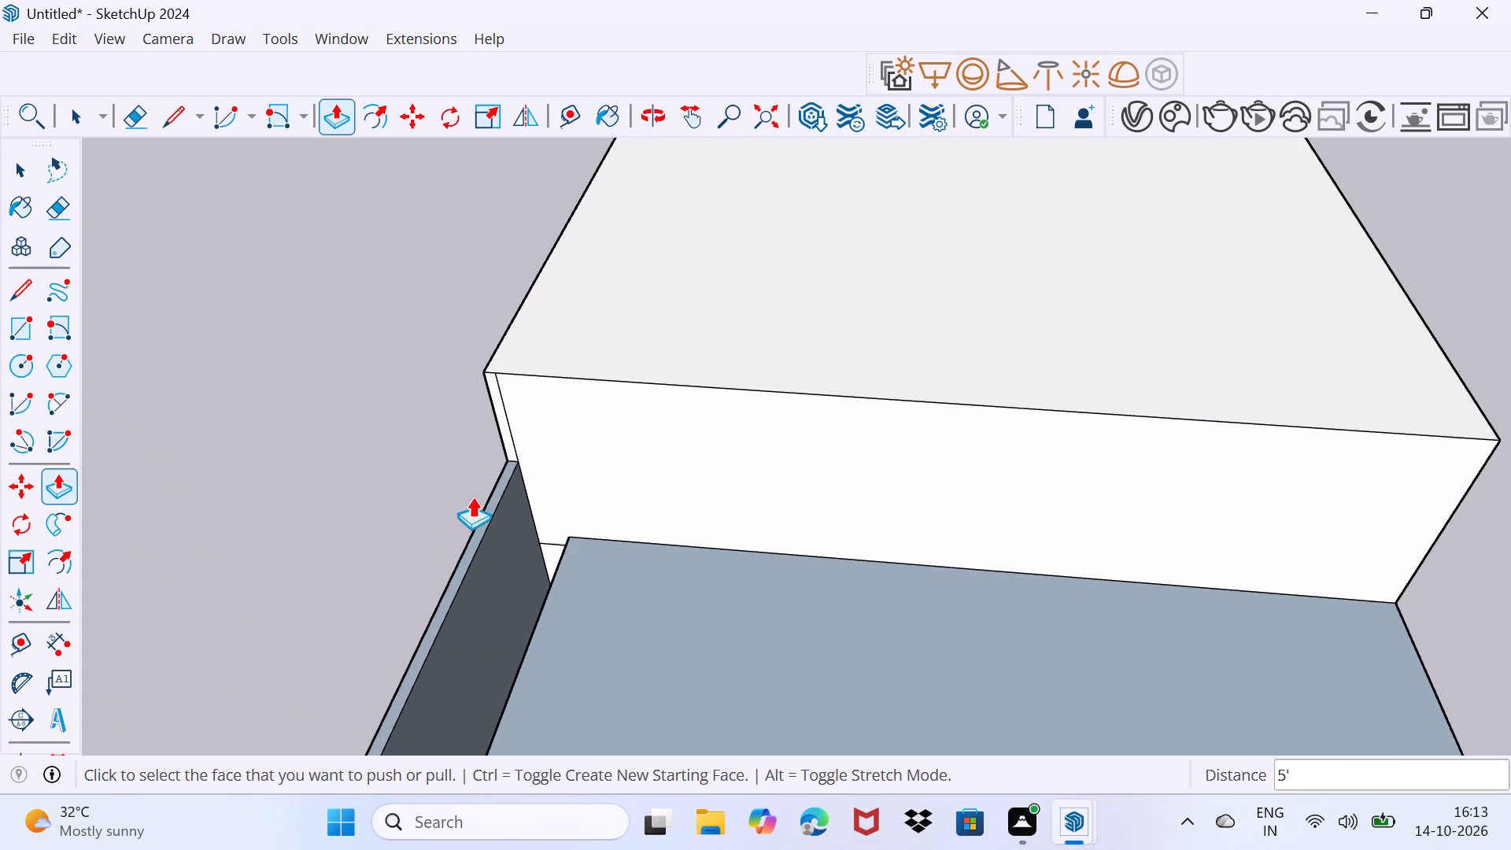
scroll(472, 497, "up", 3)
left_click(520, 471)
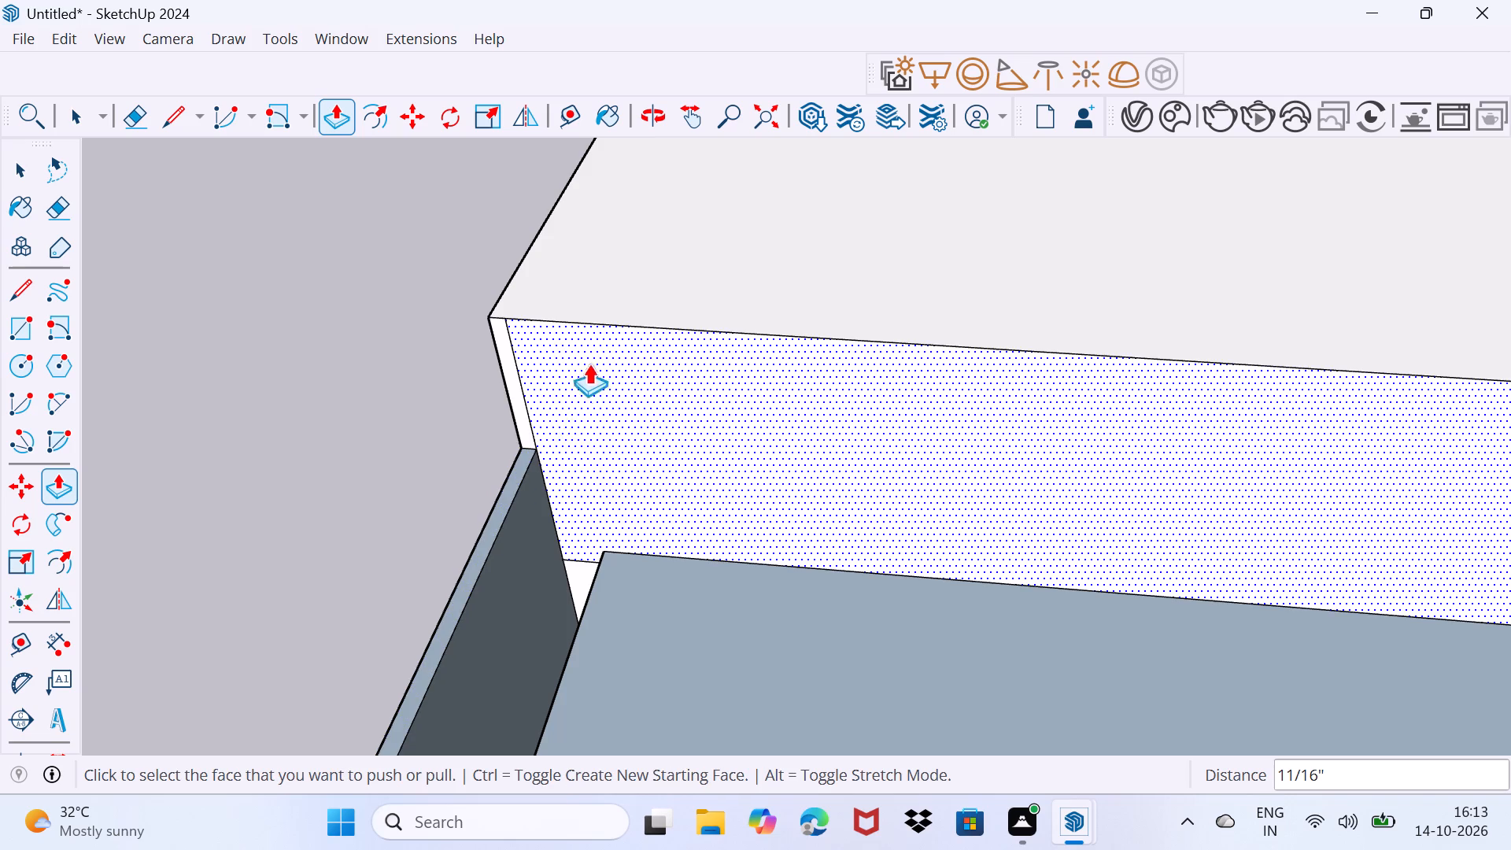
left_click_drag(507, 491, 641, 286)
left_click(641, 286)
key("space")
scroll(599, 362, "down", 12)
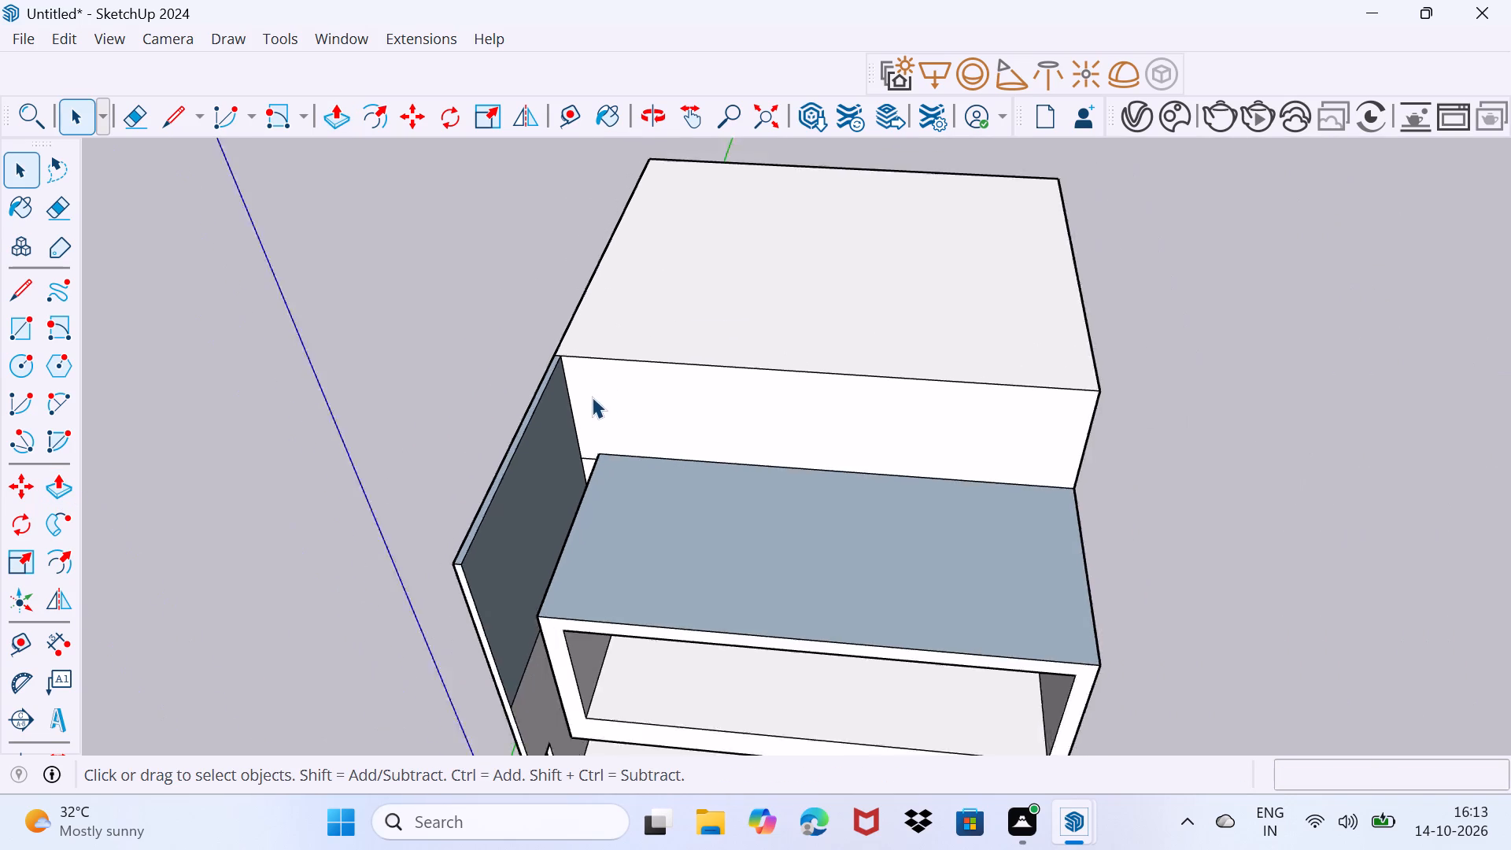
Examine the building's proportions from the front, from below and from the side opposite the projecting wall.
scroll(592, 397, "down", 6)
middle_click_drag(603, 544, 635, 296)
scroll(652, 497, "up", 5)
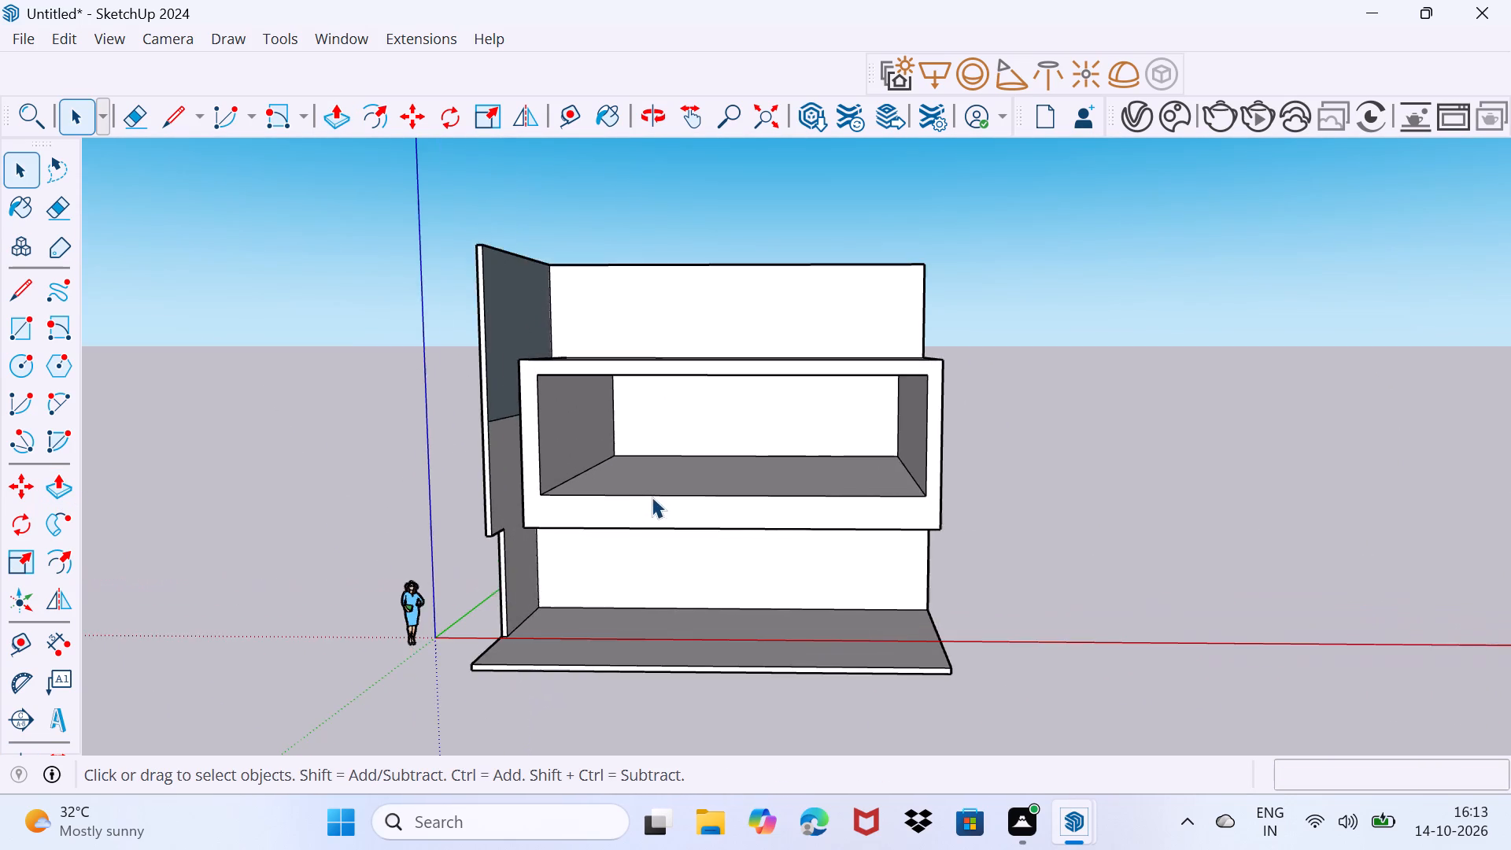
scroll(641, 497, "up", 3)
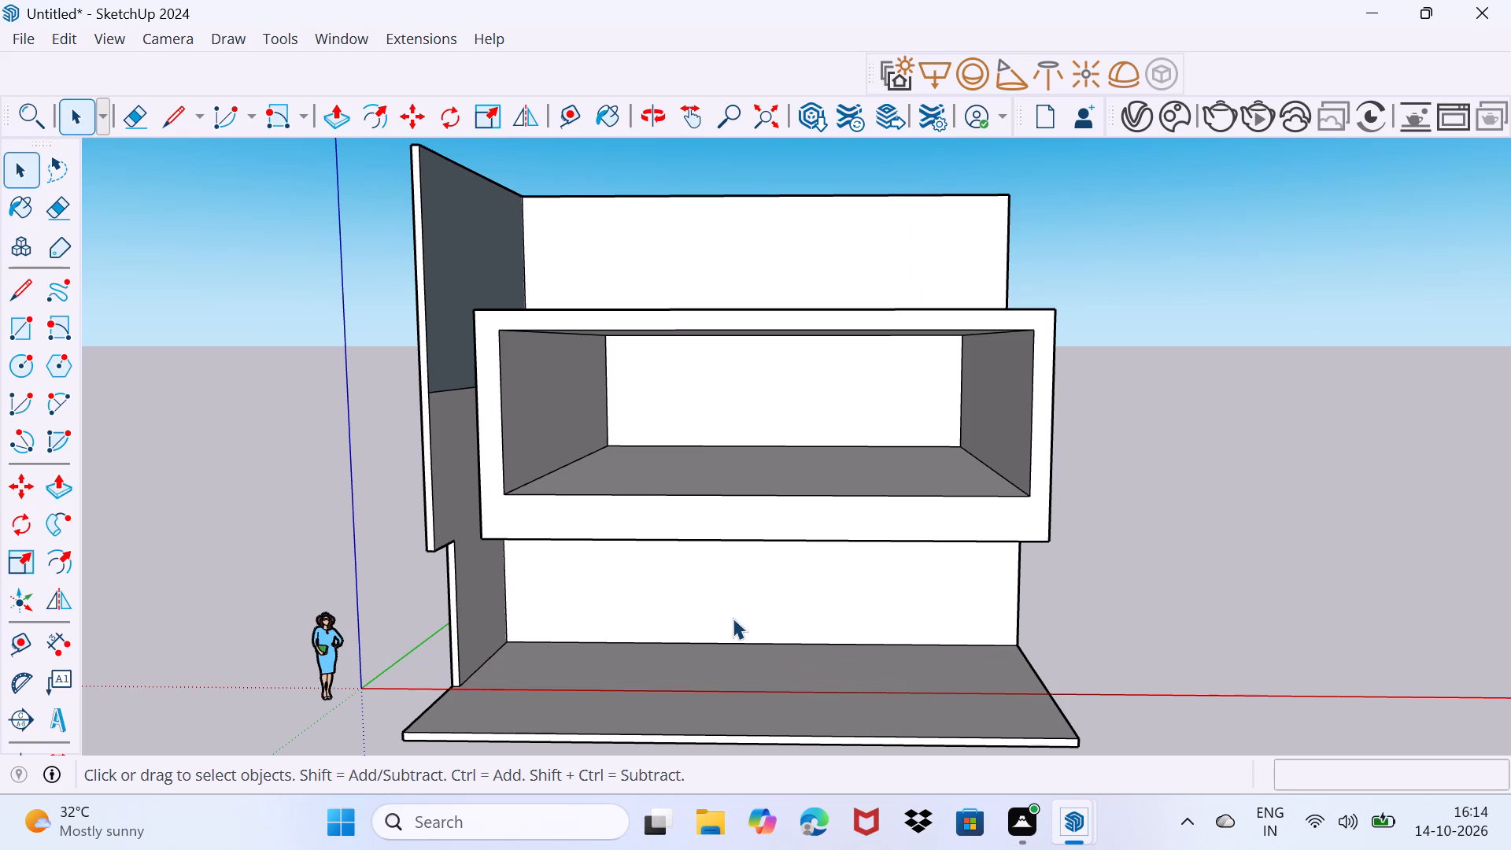
middle_click_drag(733, 618, 712, 538)
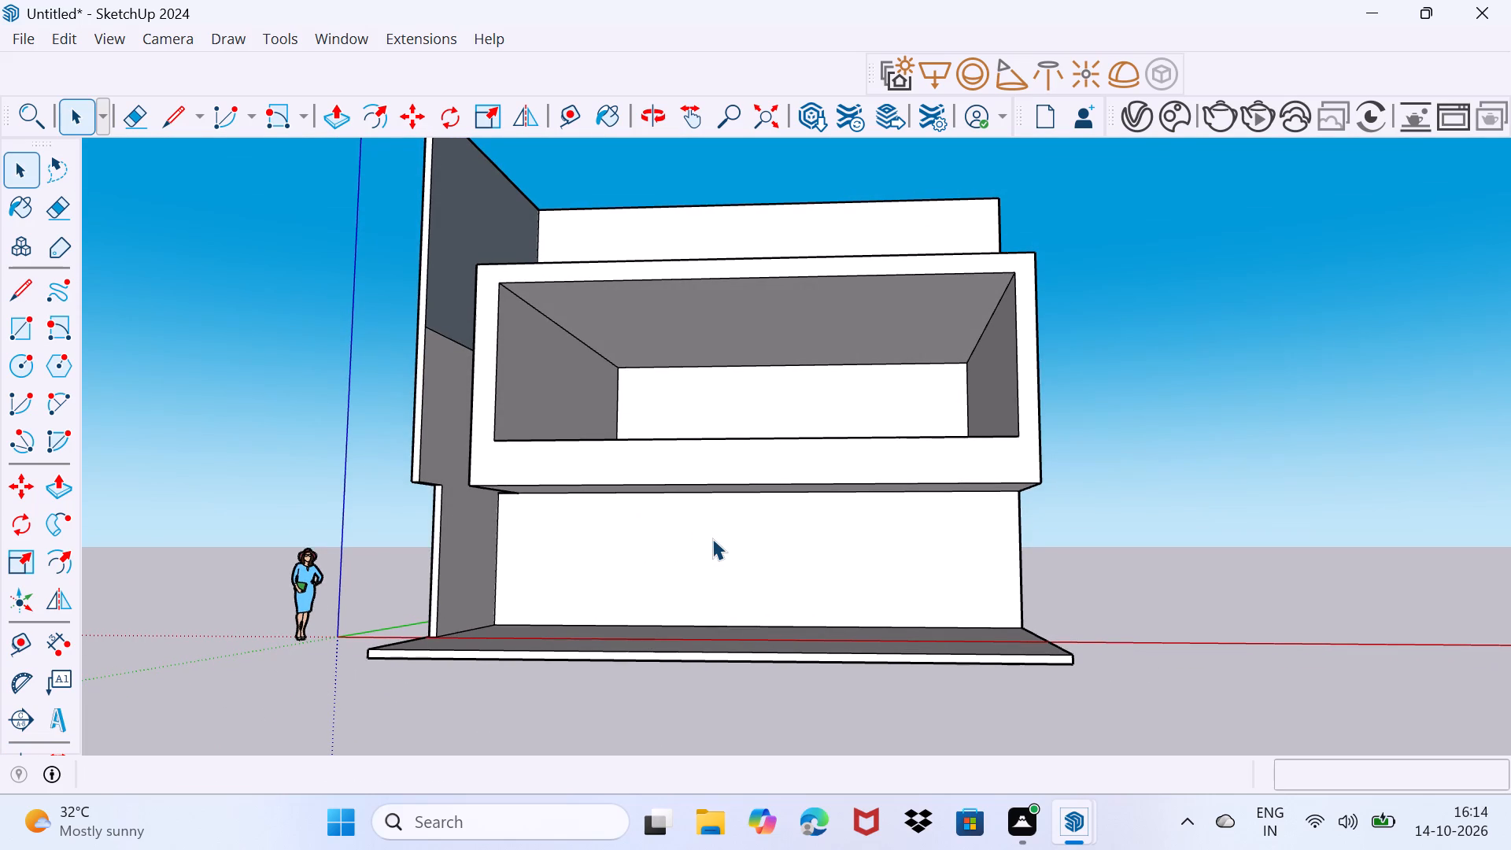
scroll(697, 538, "up", 2)
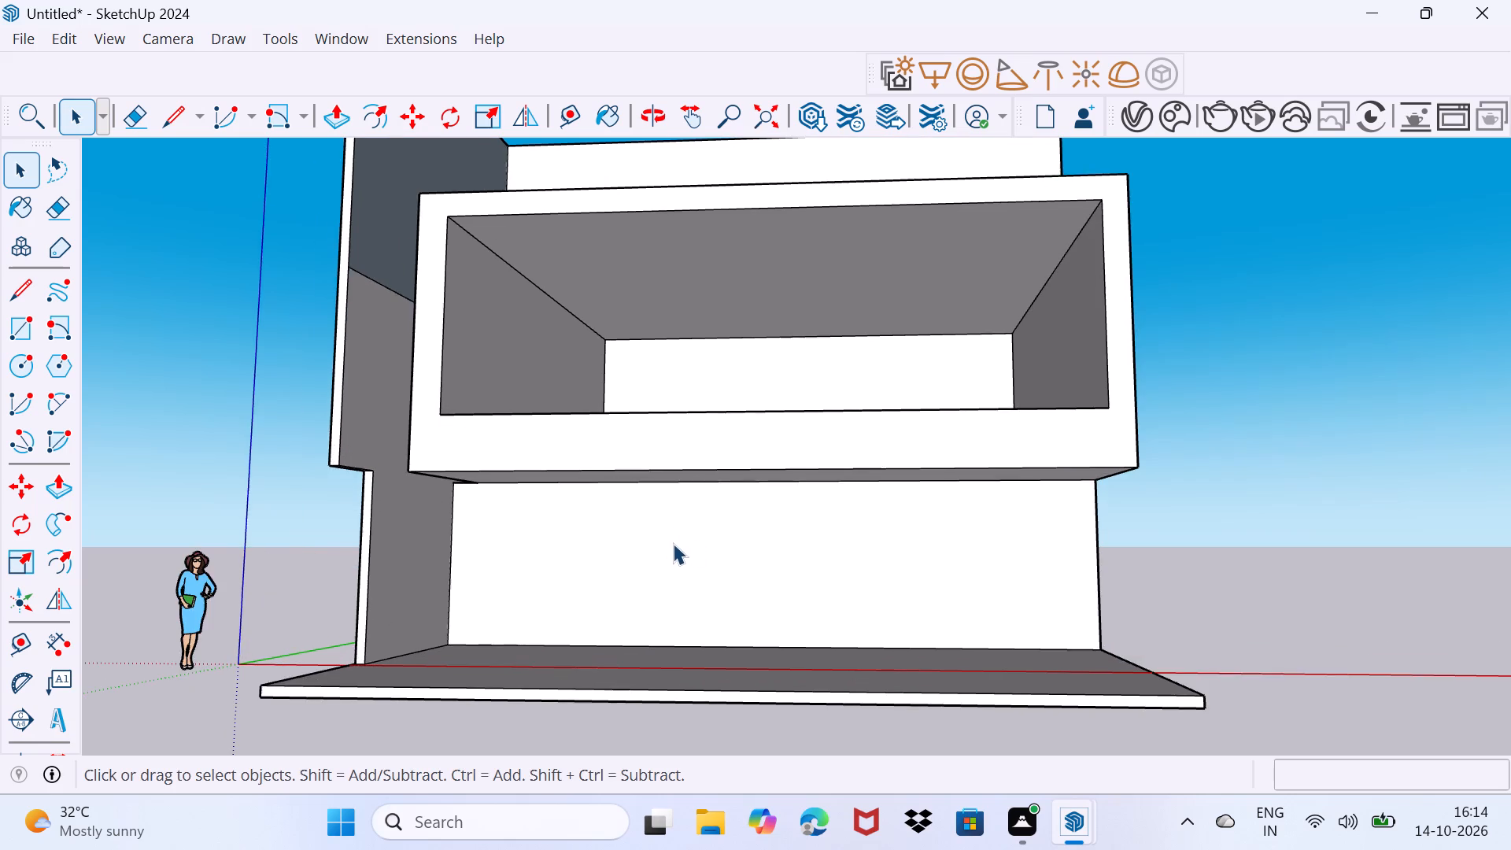
middle_click_drag(682, 551, 508, 623)
scroll(508, 623, "down", 3)
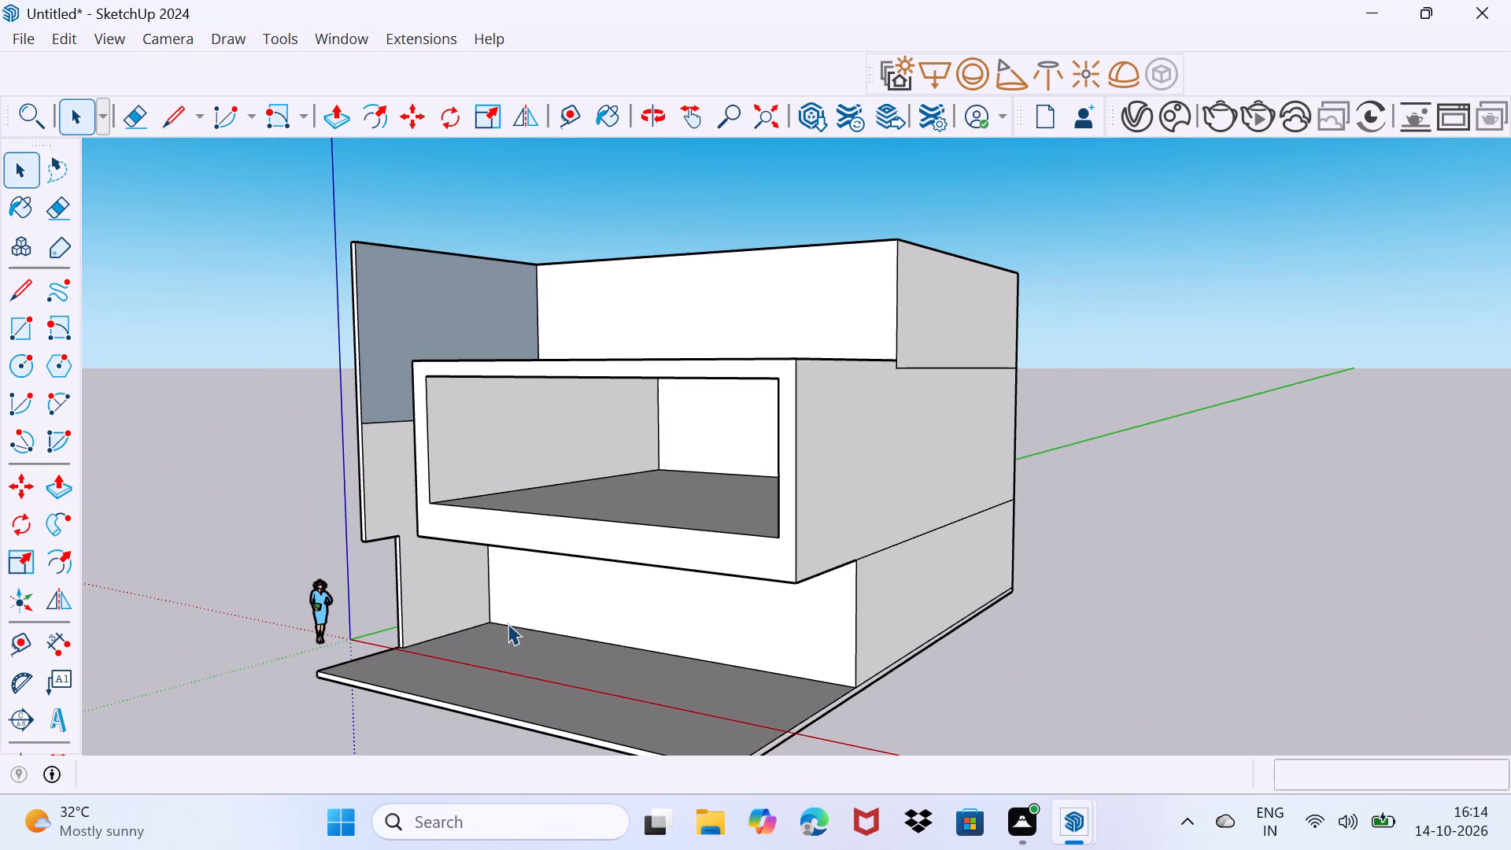
middle_click_drag(508, 623, 505, 615)
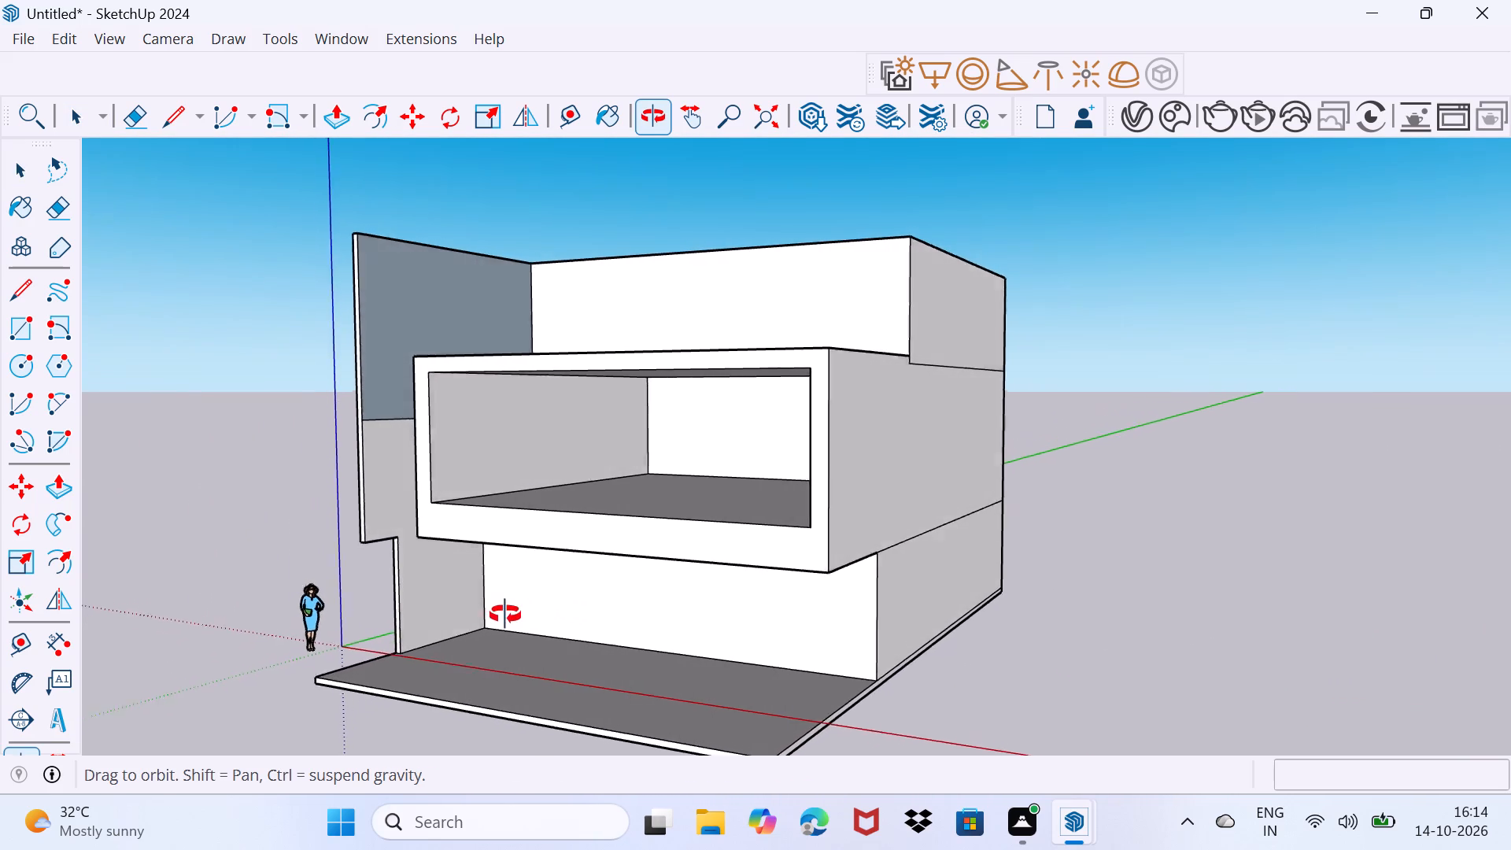
middle_click_drag(505, 615, 444, 615)
Erase the horizontal edges dividing the storeys on the side face opposite the projecting wall.
left_click(798, 475)
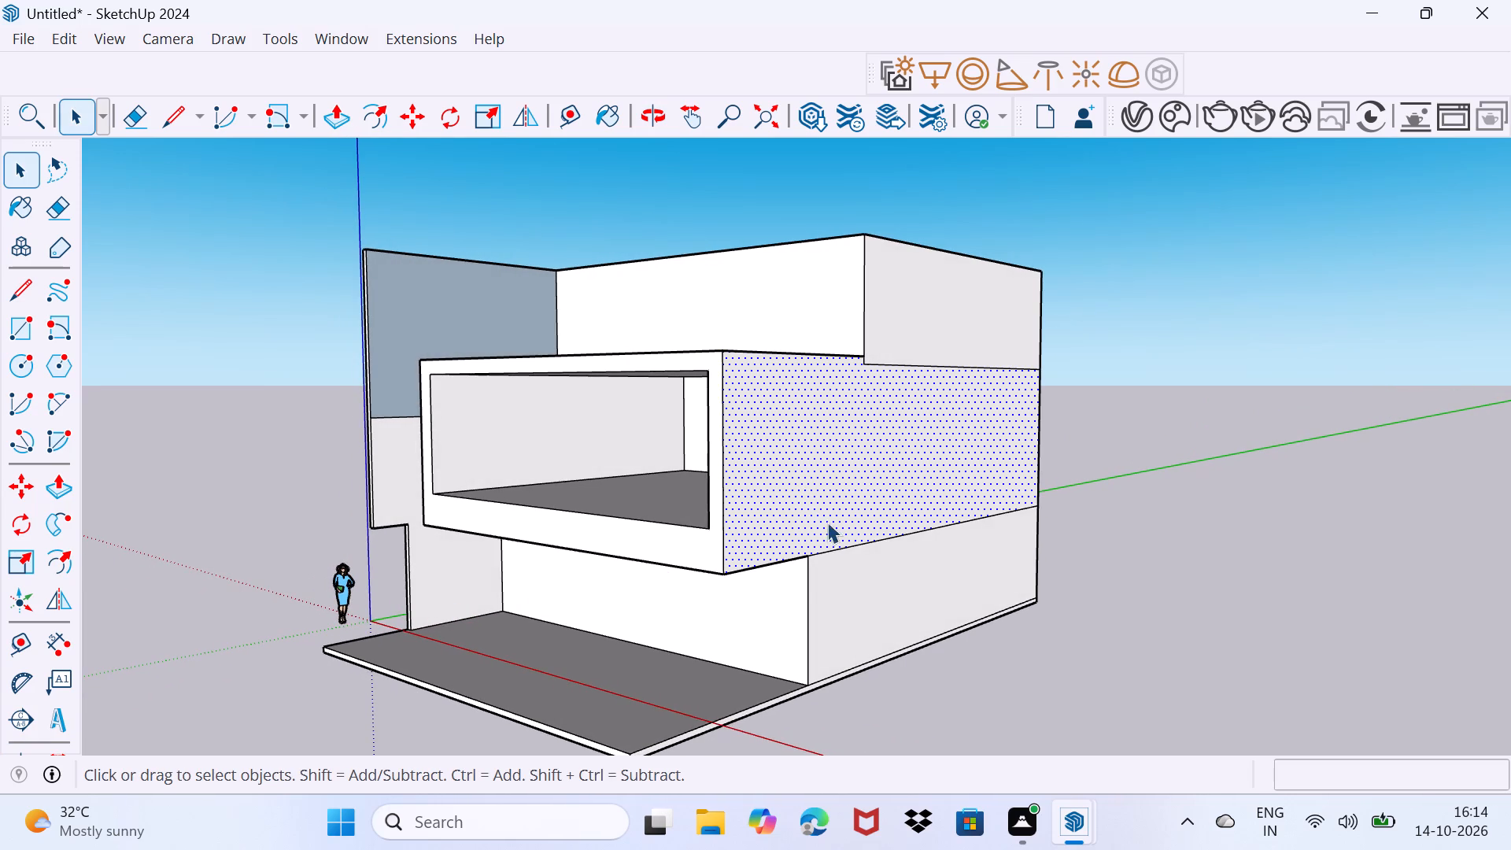
key("space")
key("Escape")
key("space")
key("space")
left_click_drag(859, 589, 881, 515)
key("e")
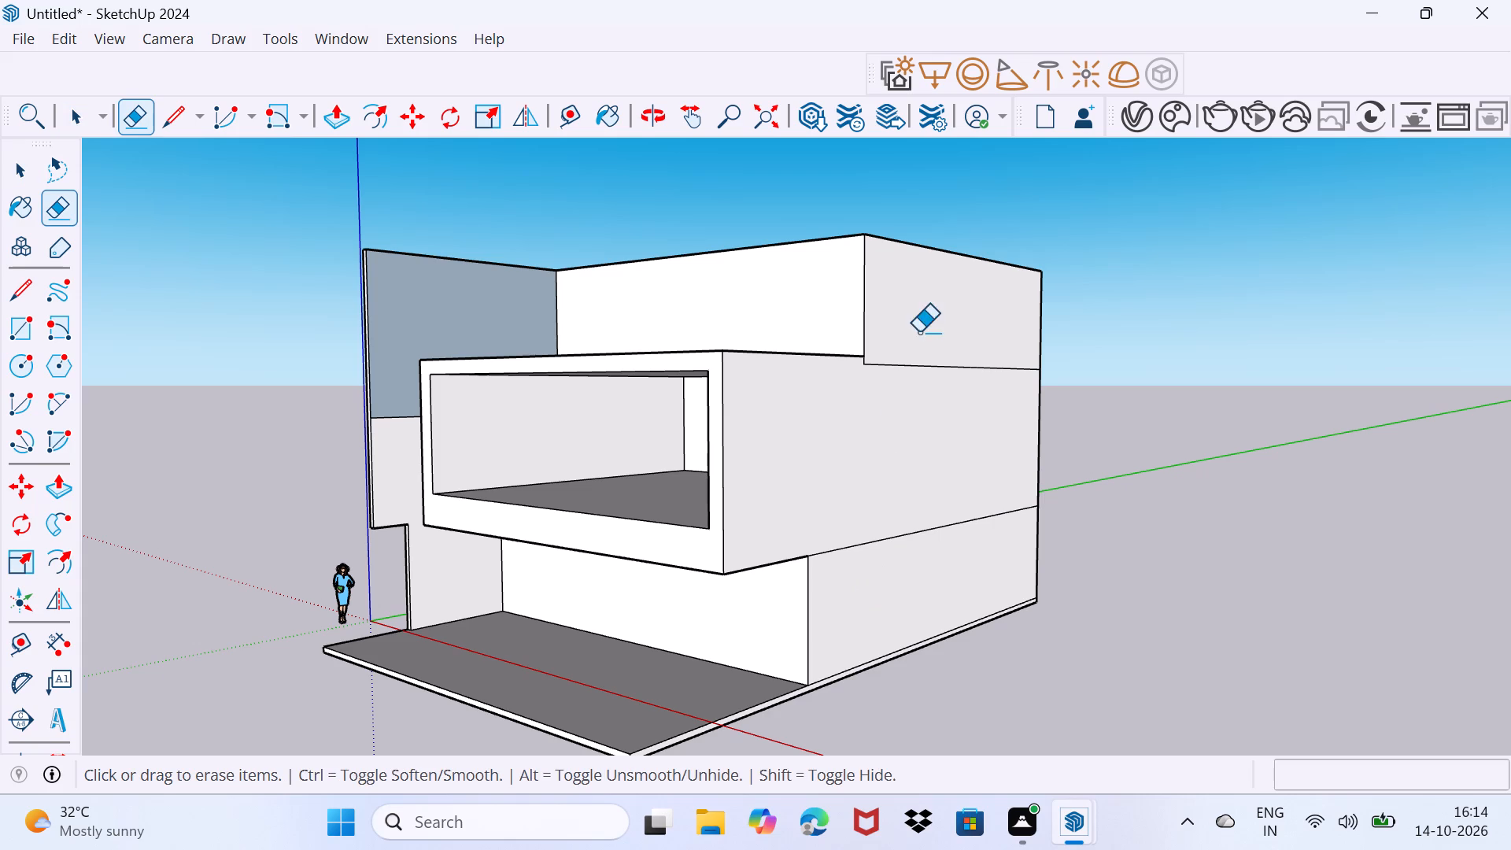
left_click_drag(920, 335, 962, 553)
scroll(857, 368, "up", 10)
left_click(880, 354)
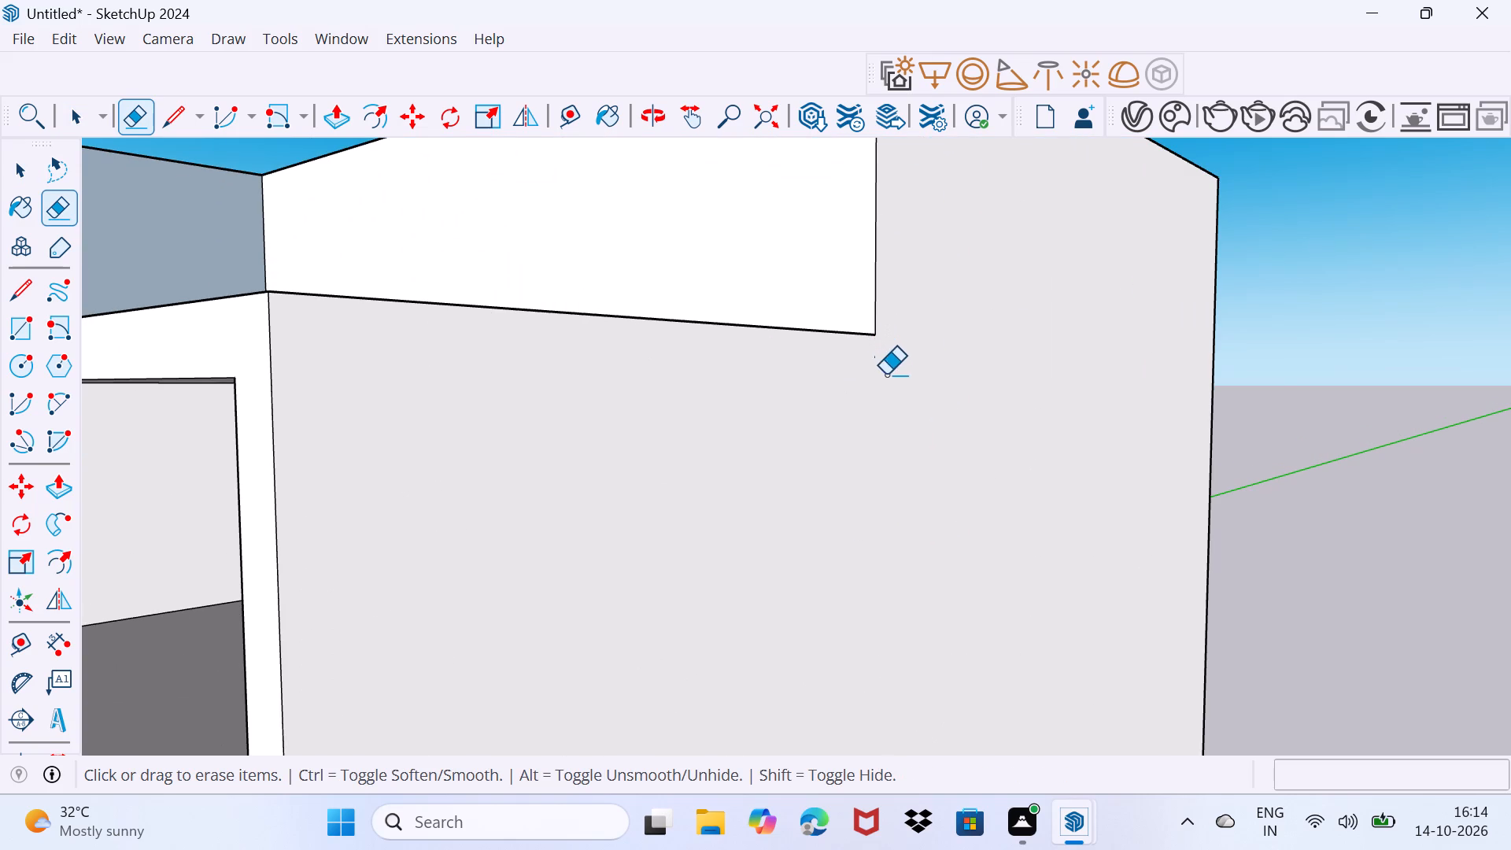
scroll(871, 387, "down", 14)
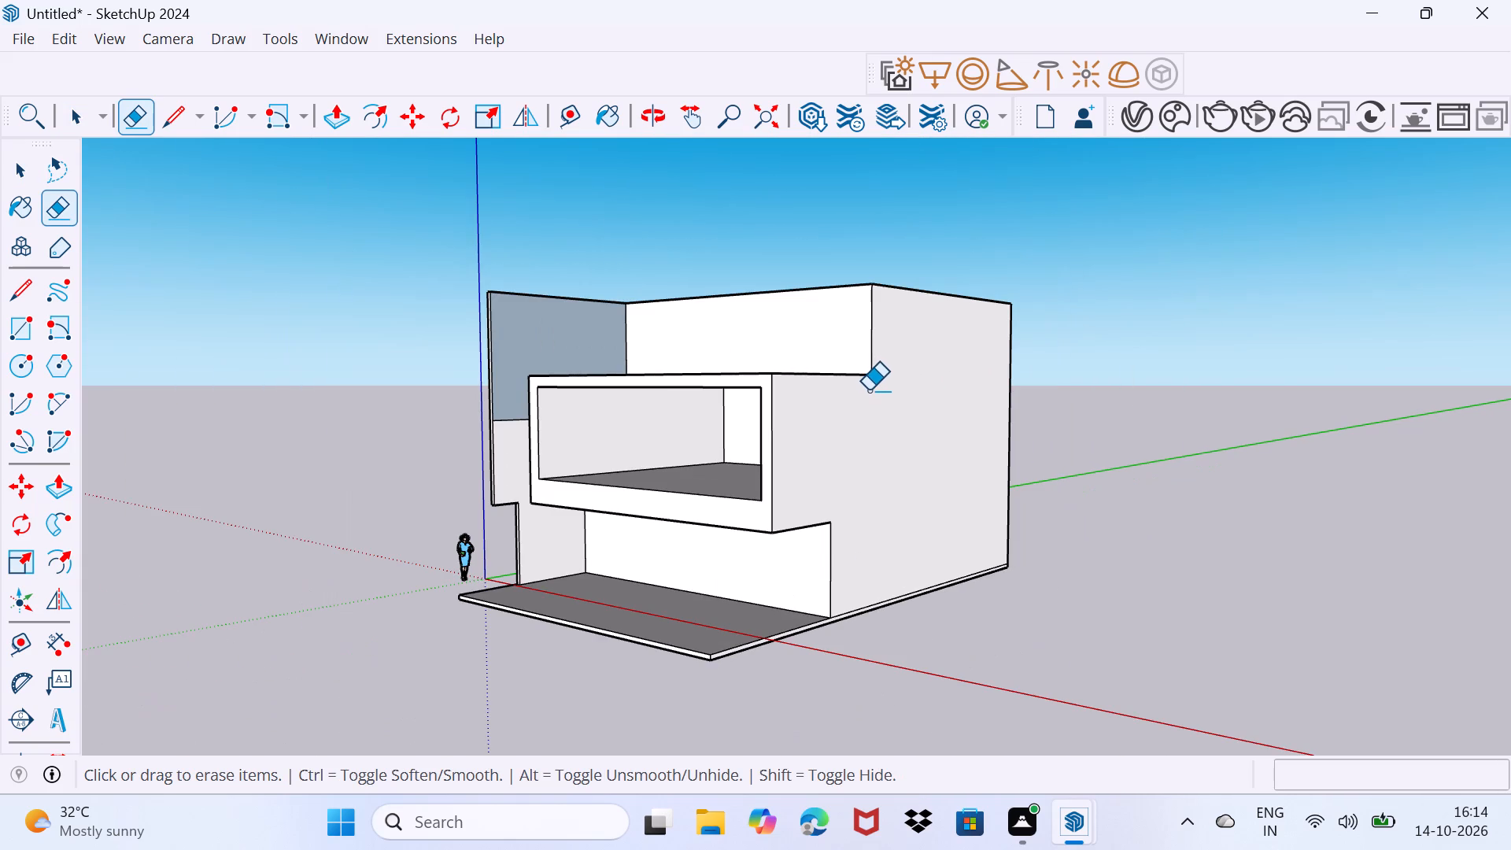
key("space")
Push/Pull the base slab's edge face opposite the projecting wall 6' 5 5/16" outward.
scroll(805, 665, "up", 14)
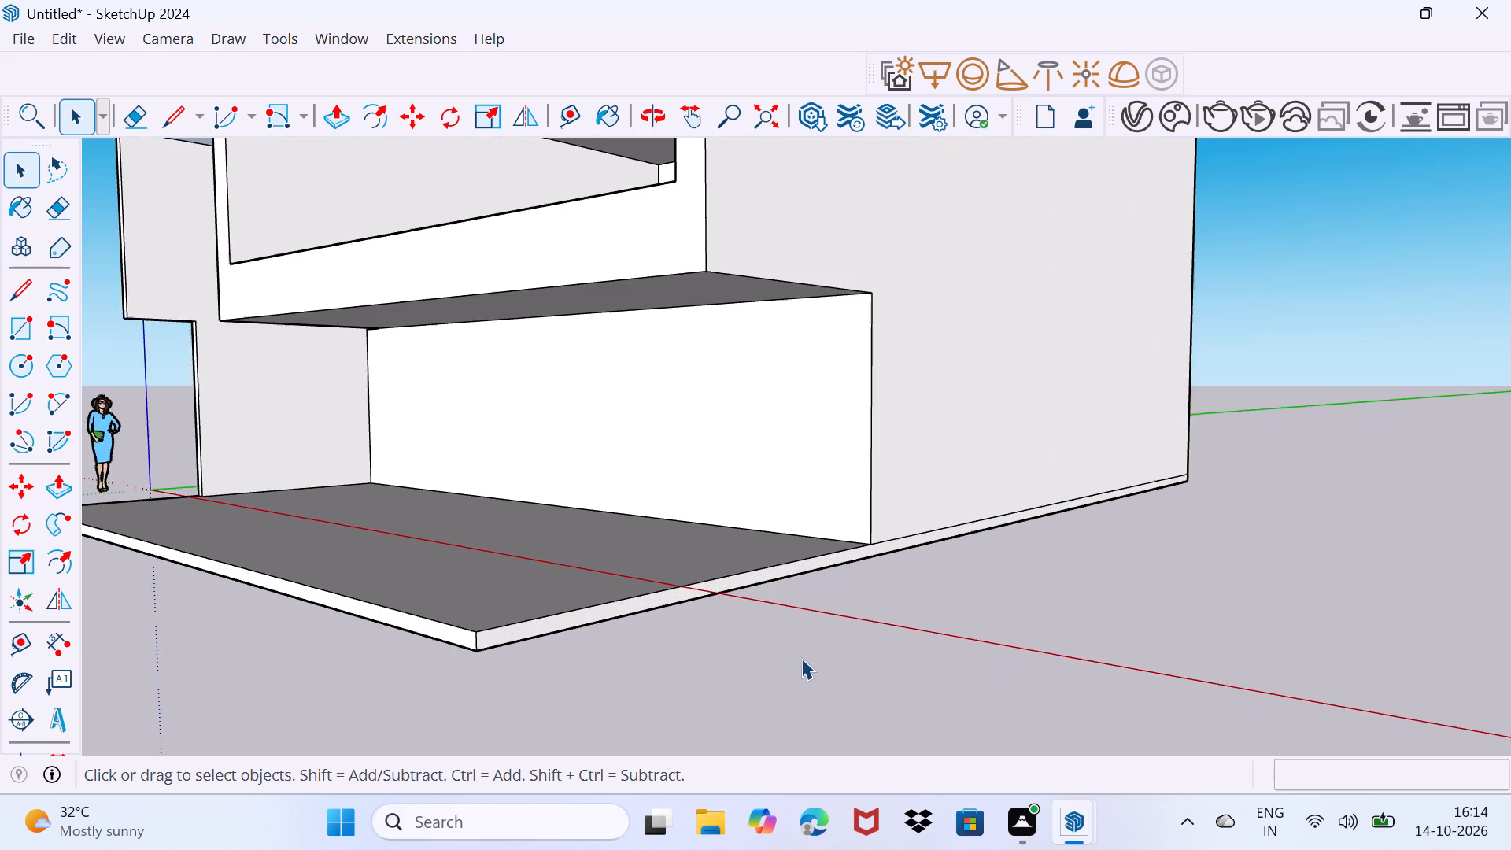
left_click(647, 598)
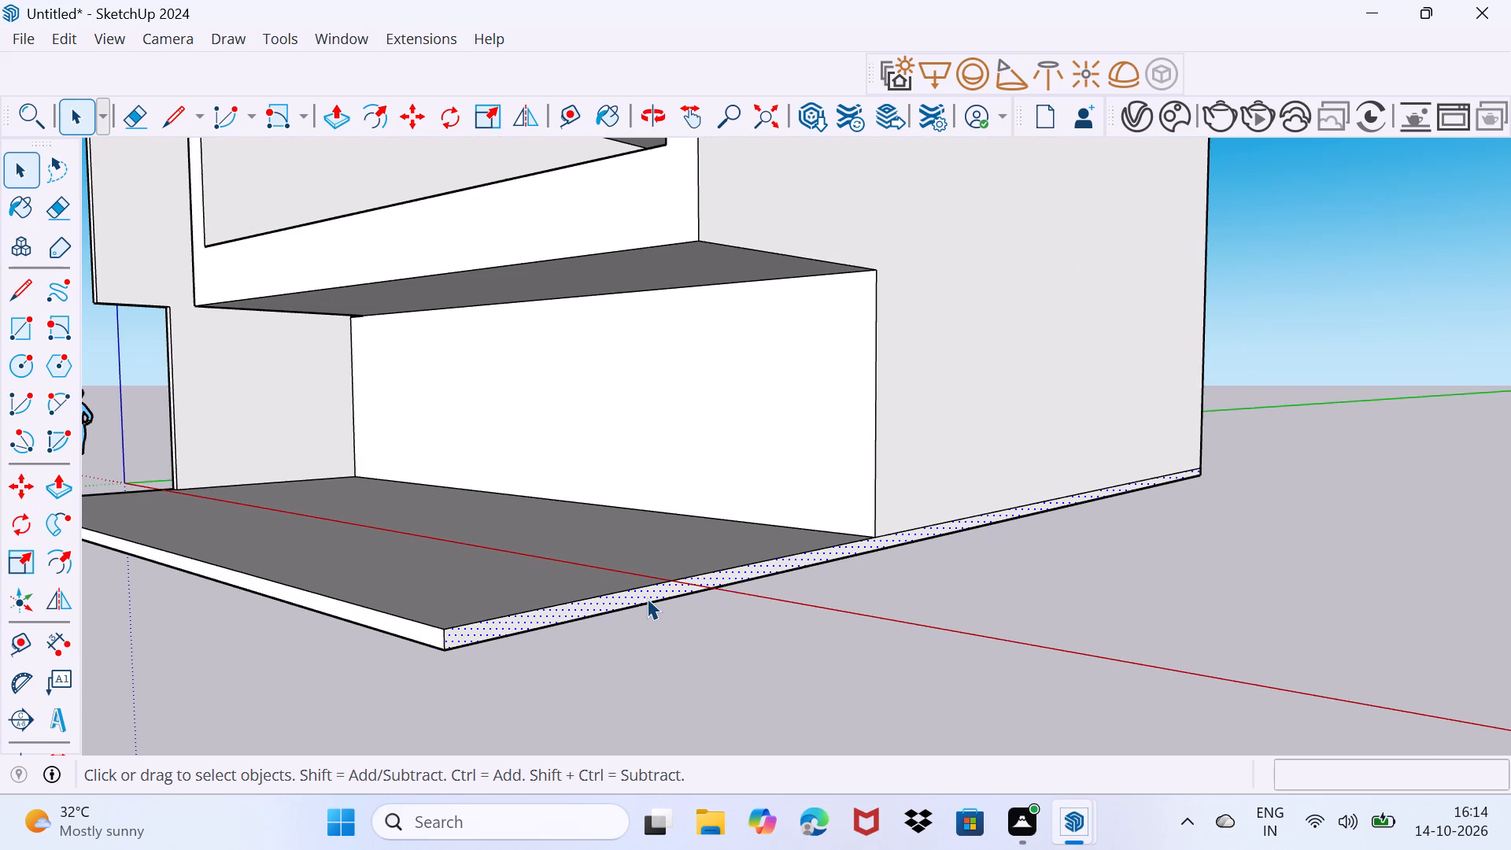
key("p")
left_click(647, 598)
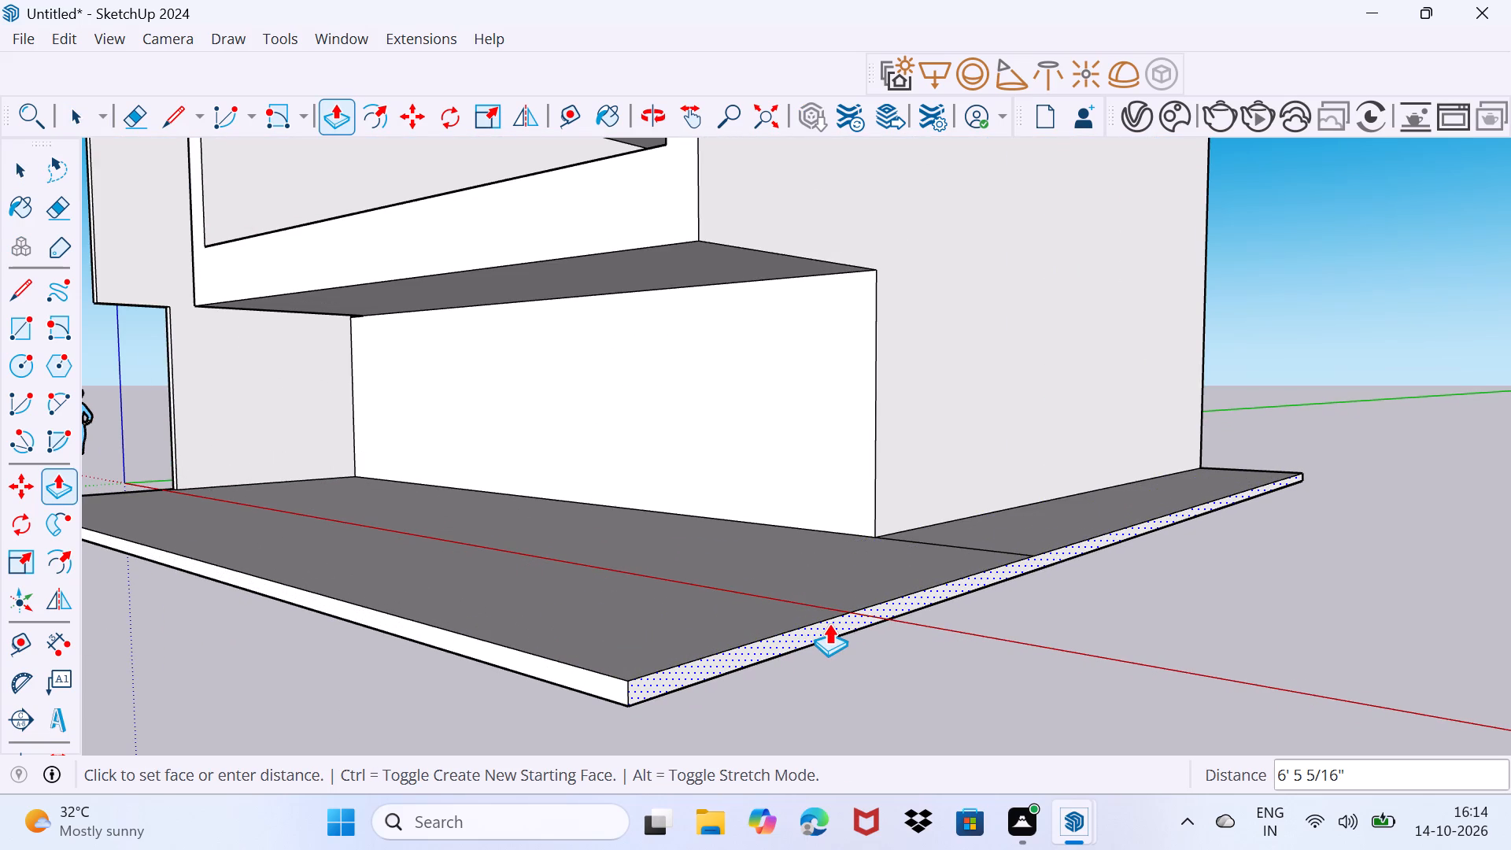
left_click(829, 623)
key("space")
left_click_drag(779, 558, 791, 541)
Push/Pull the merged side face of the building 5' 10 3/16" outward over the widened slab, creating a new starting face.
left_click(956, 394)
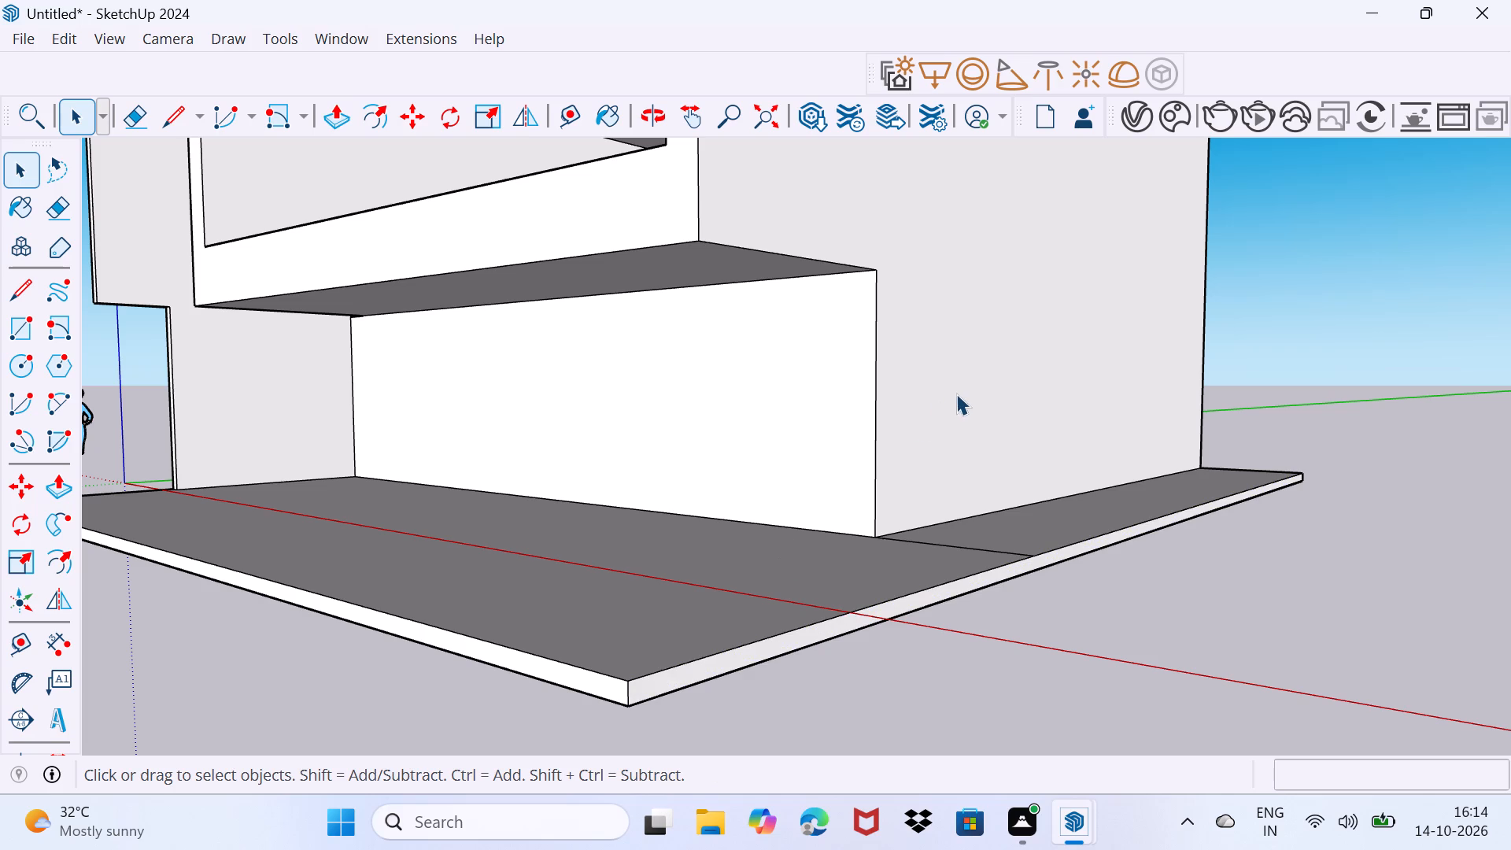
key("p")
left_click(956, 394)
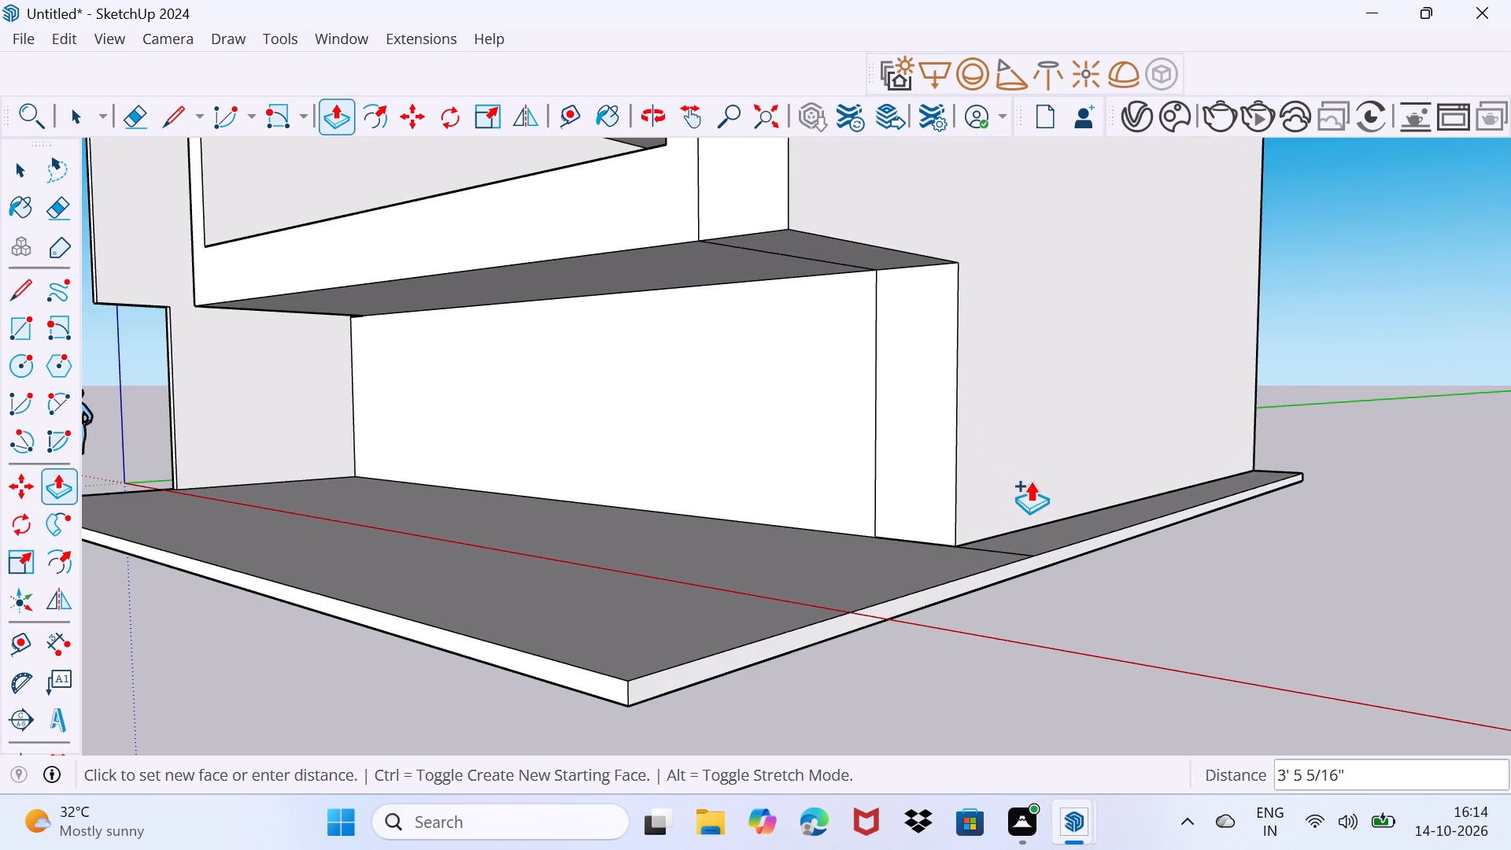
left_click(1084, 497)
key("space")
Erase the extension's seam edges on the ground-storey front wall, the overhang's underside and the second storey's front frame.
scroll(914, 429, "down", 2)
scroll(905, 427, "up", 4)
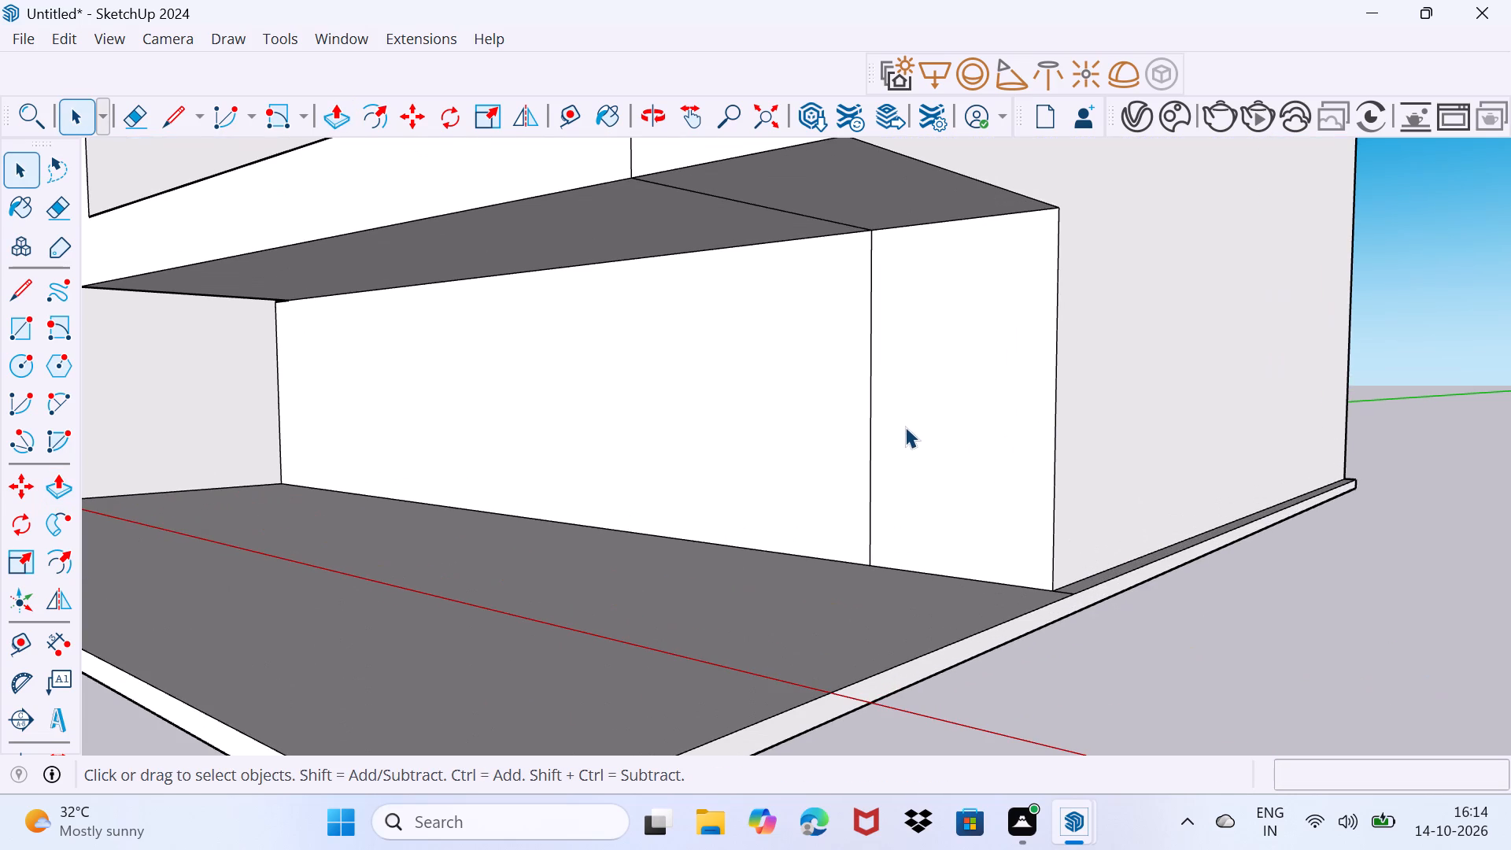
key("e")
left_click_drag(879, 421, 866, 427)
left_click_drag(790, 205, 788, 209)
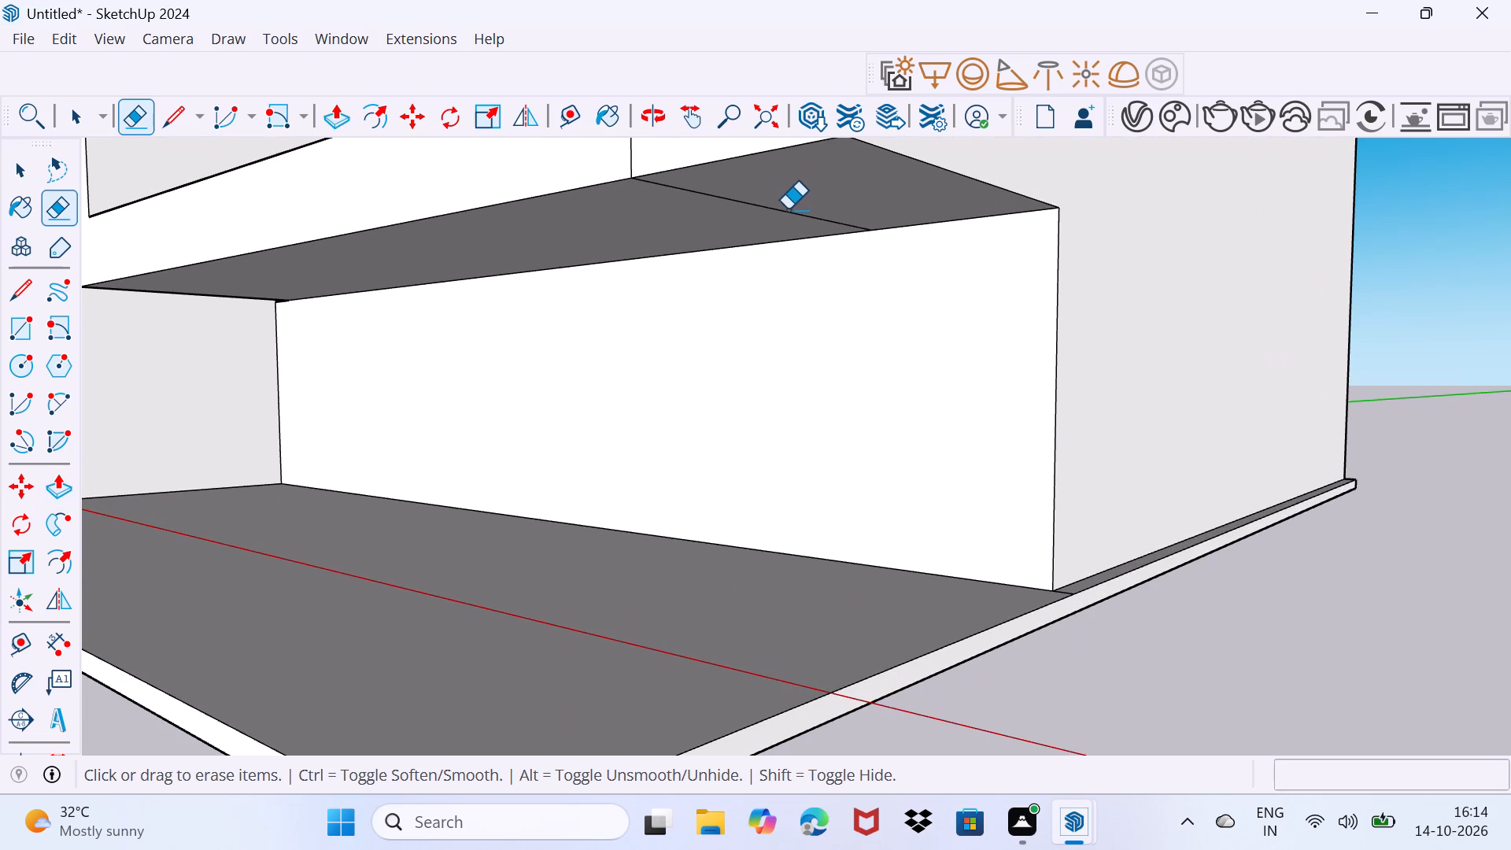
left_click_drag(788, 209, 778, 229)
scroll(772, 249, "down", 14)
middle_click_drag(757, 239, 664, 593, "shift")
scroll(757, 239, "down", 1, "shift")
scroll(657, 568, "up", 4)
left_click(657, 561)
middle_click(657, 561)
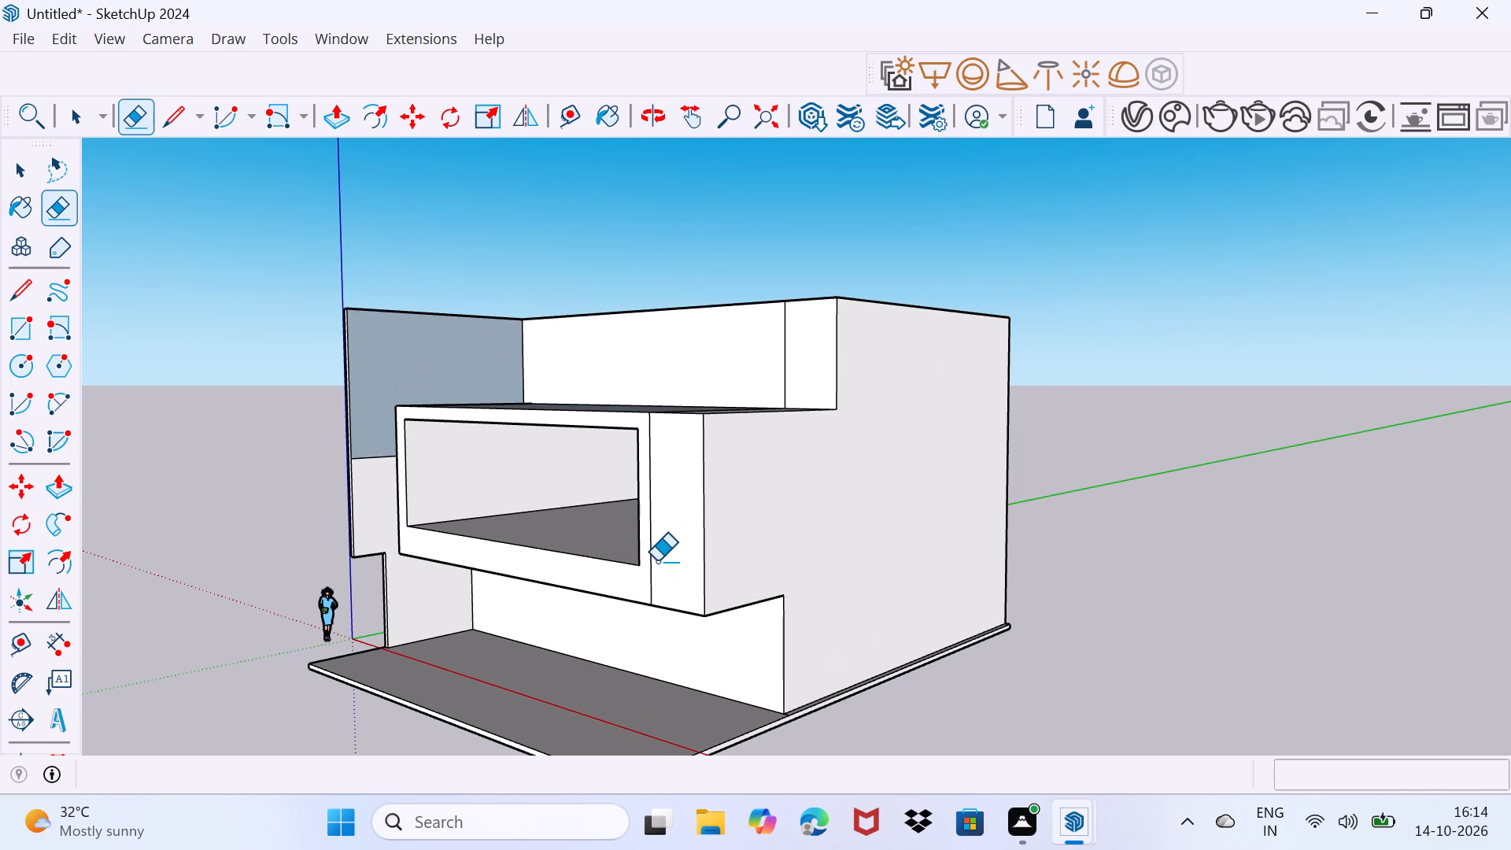
left_click(657, 561)
left_click(655, 561)
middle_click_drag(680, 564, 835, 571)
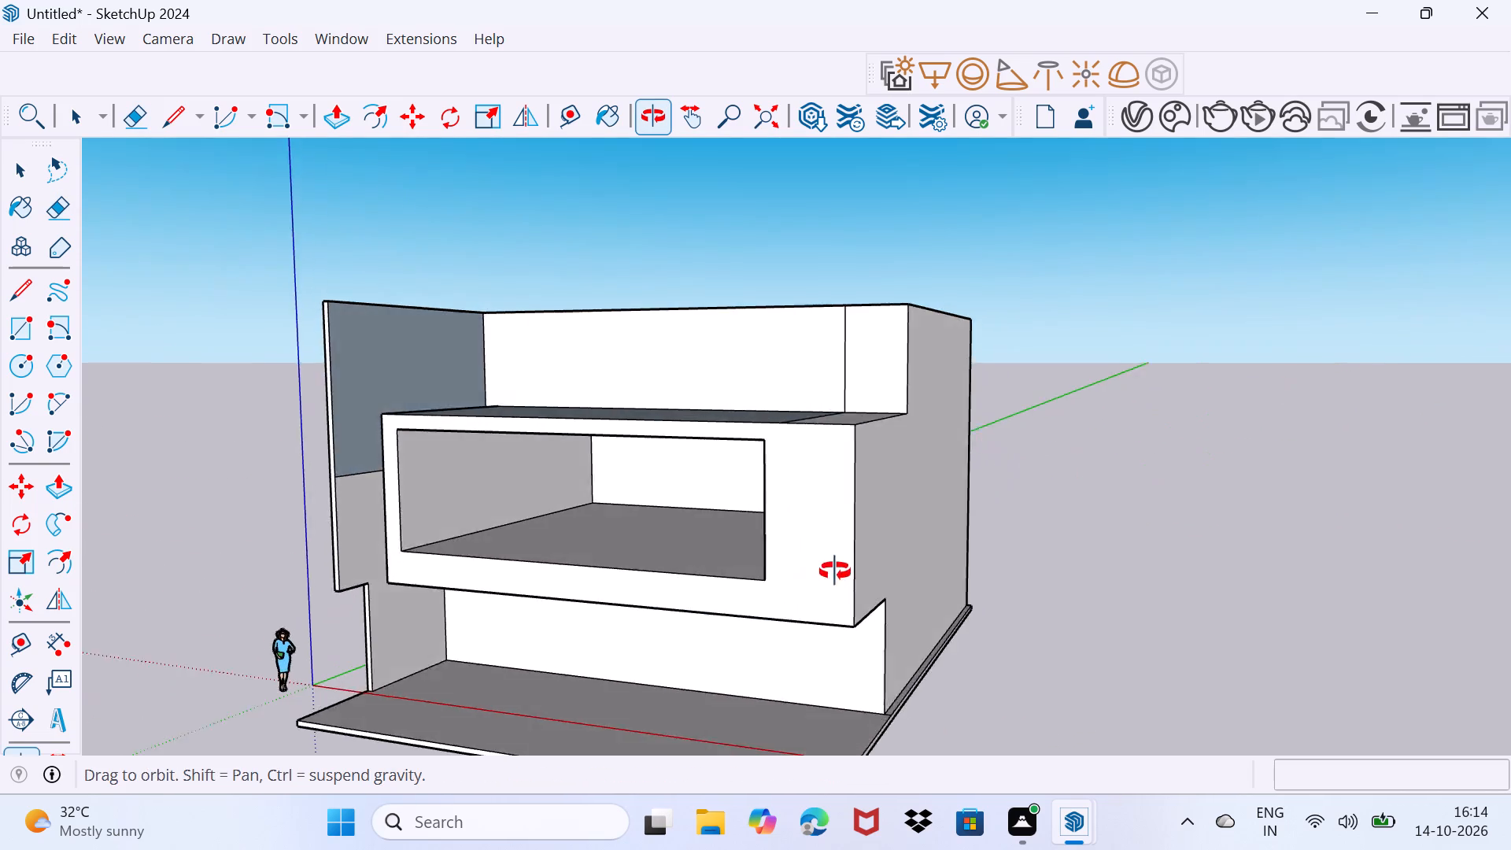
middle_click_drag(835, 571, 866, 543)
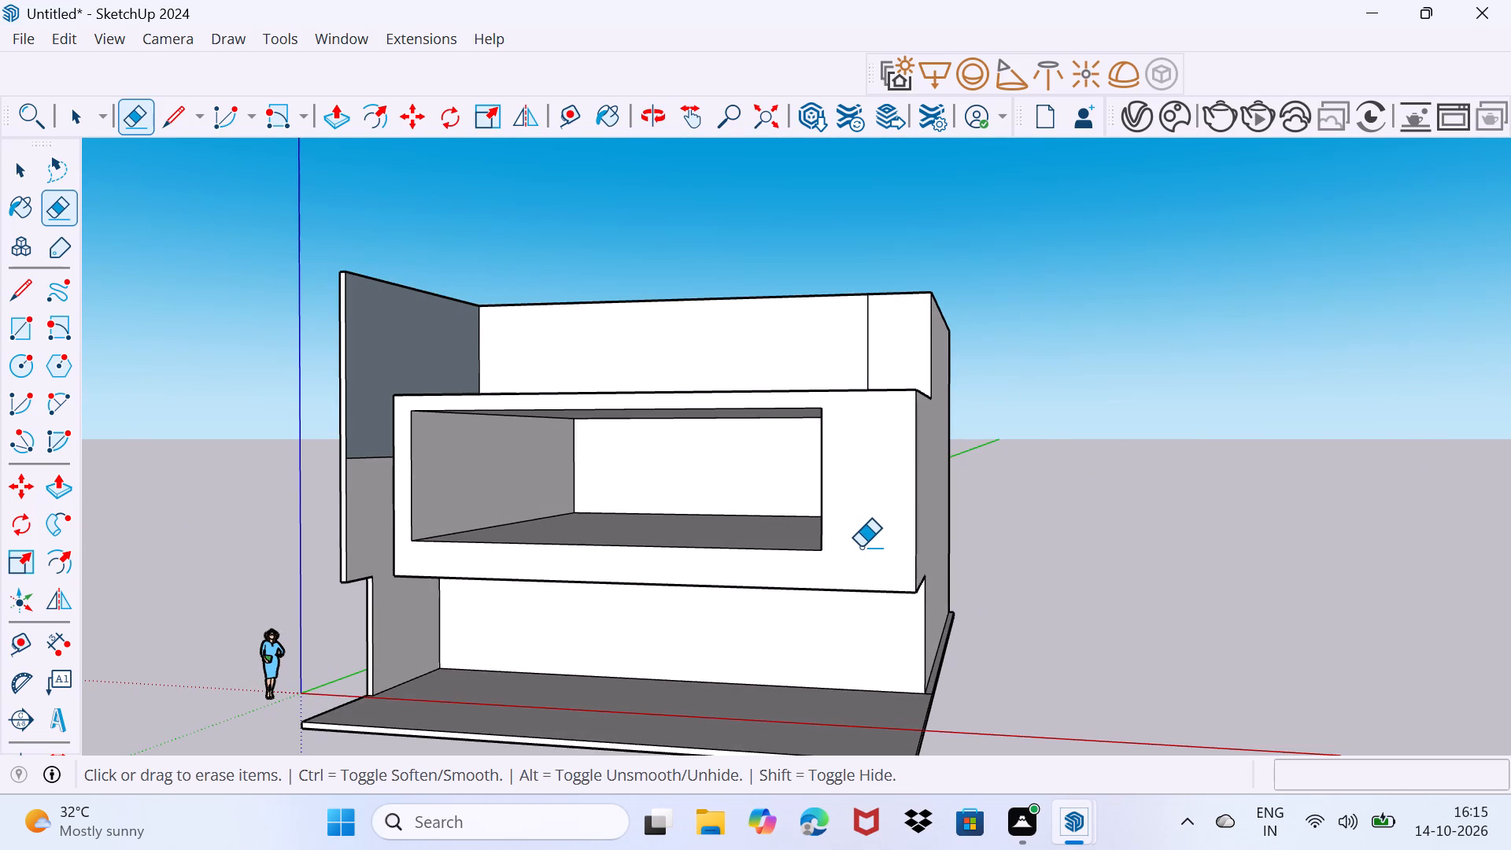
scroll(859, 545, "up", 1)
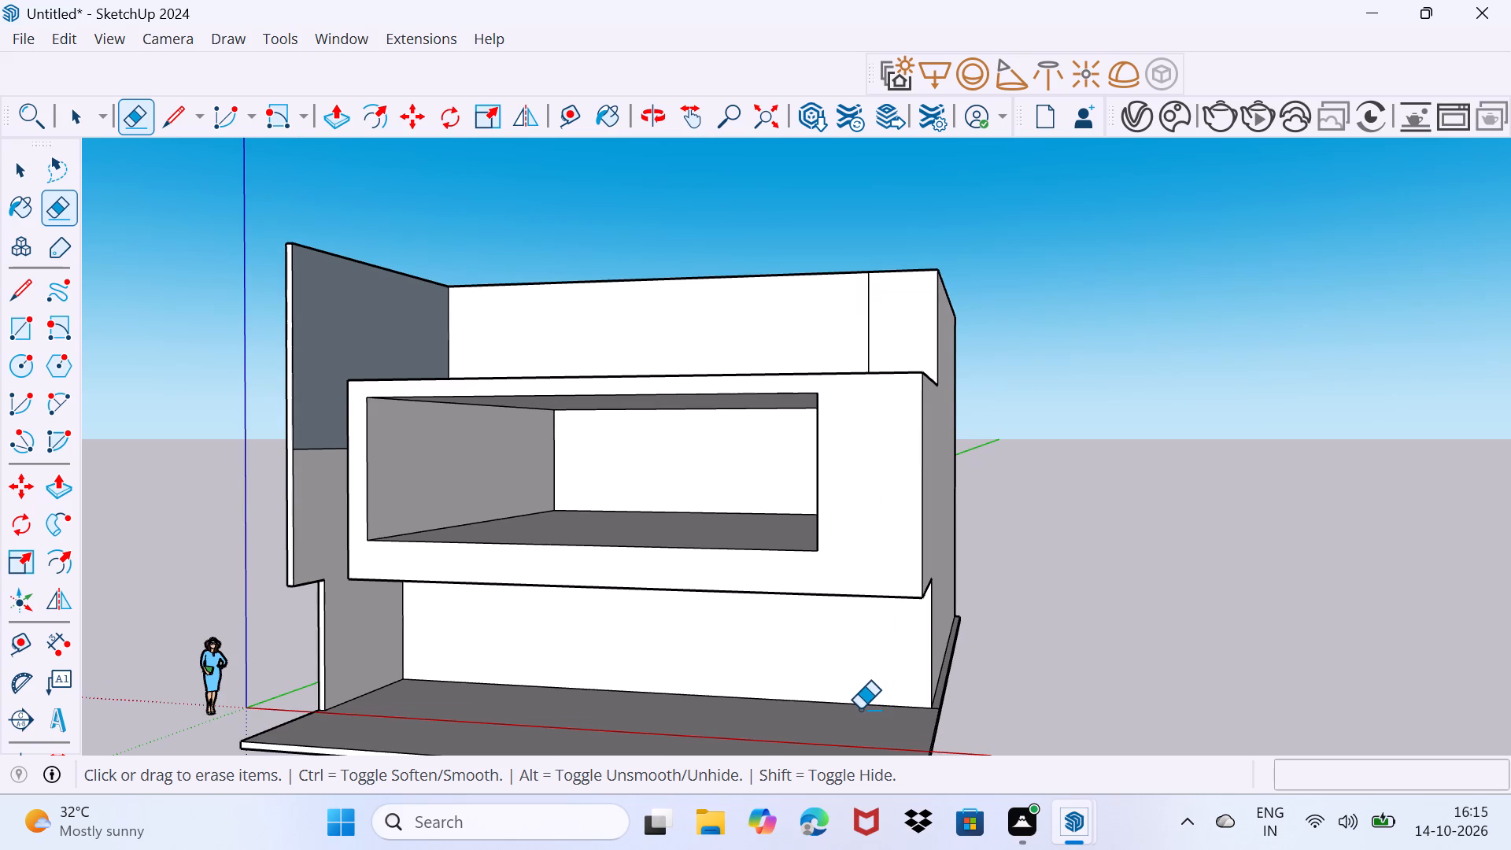
Draw a vertical 15' 3" line down the second storey's front face, from the end of the roof seam to the bottom edge.
middle_click_drag(855, 699, 894, 705)
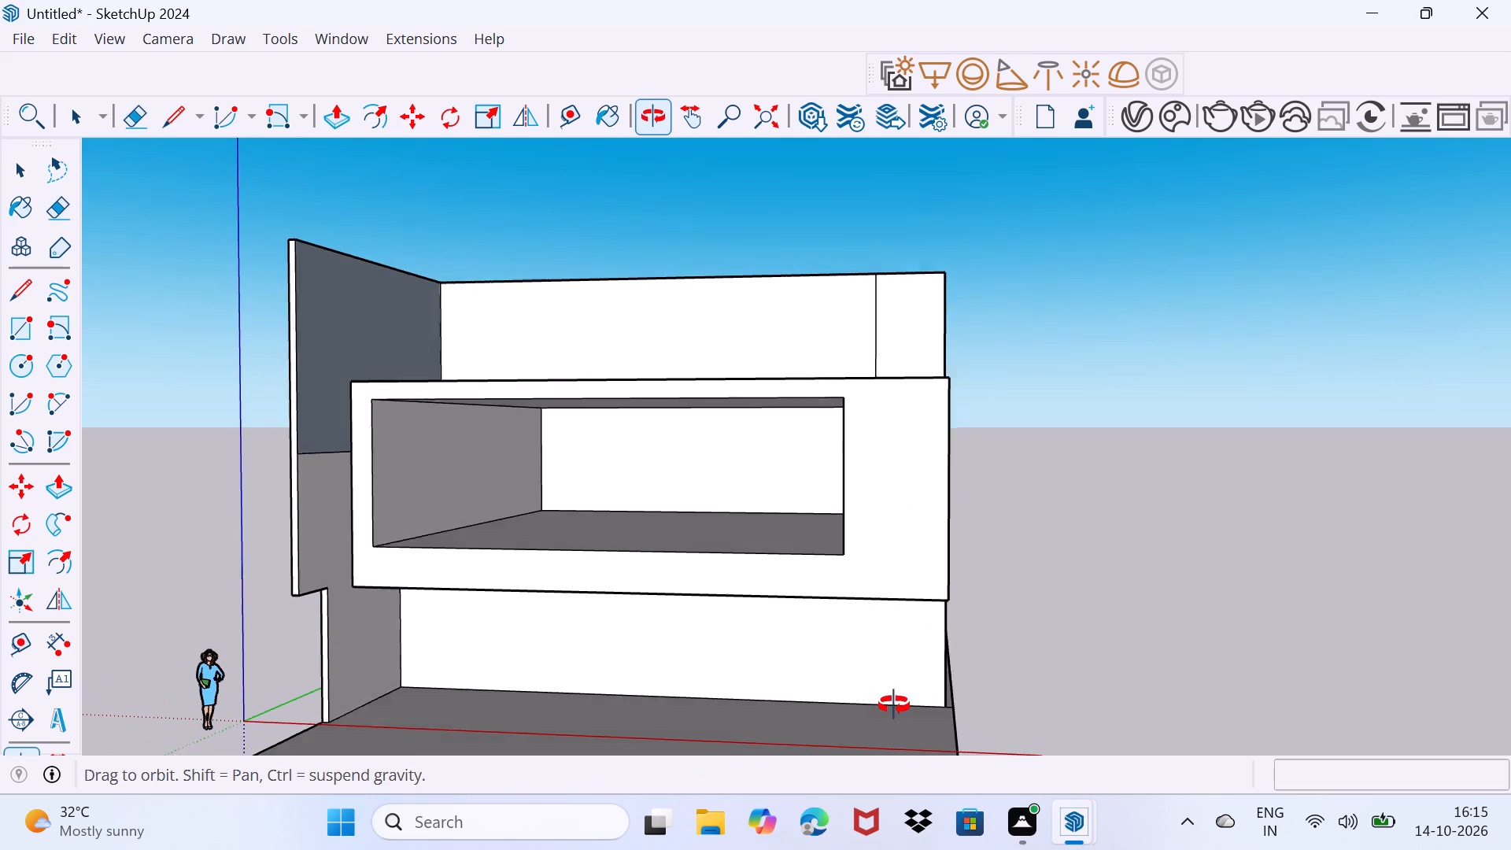
middle_click_drag(894, 705, 893, 702)
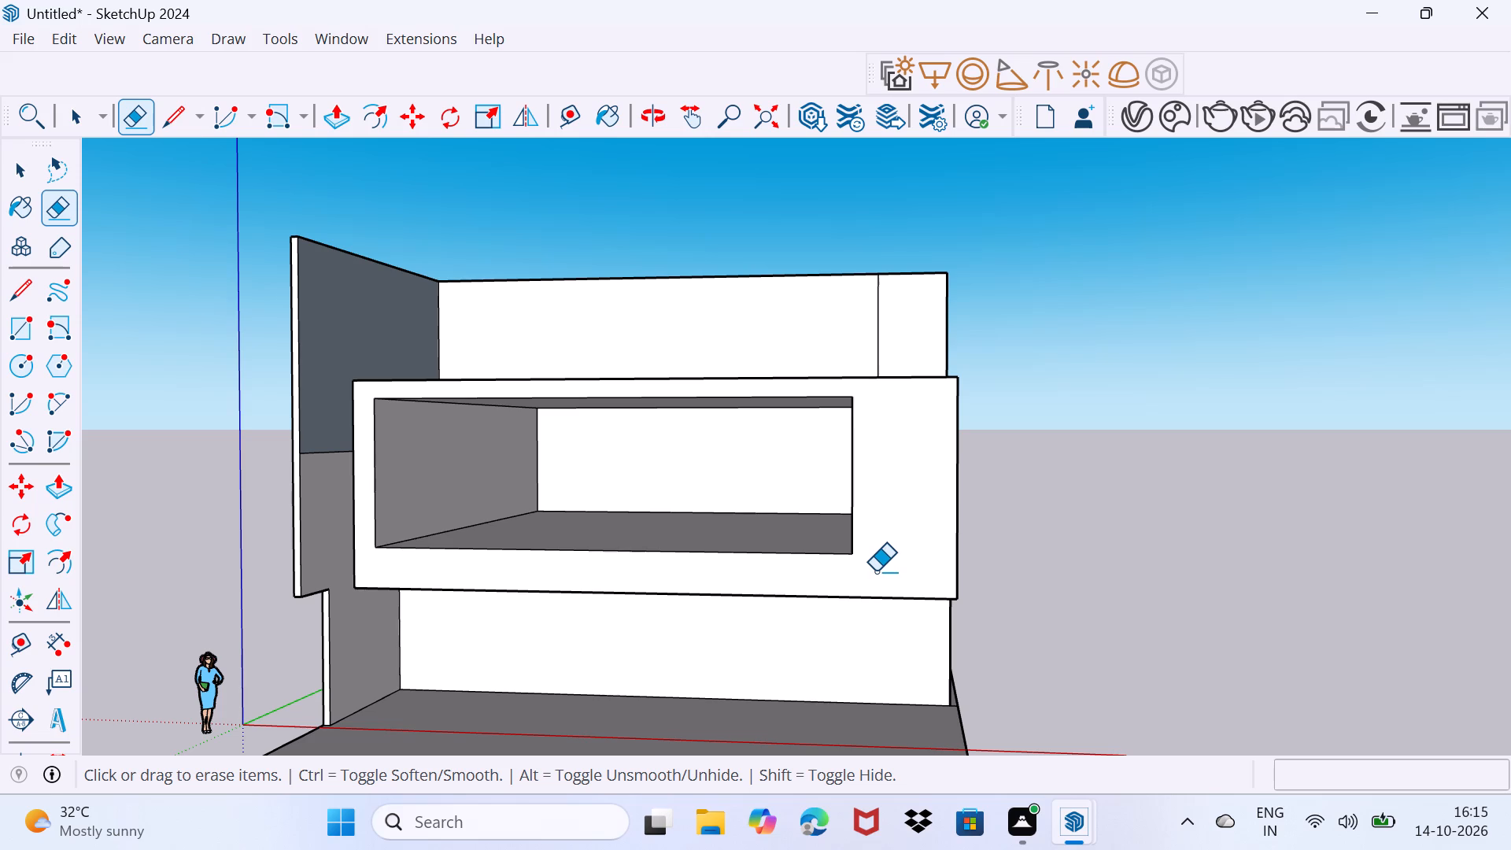
key("l")
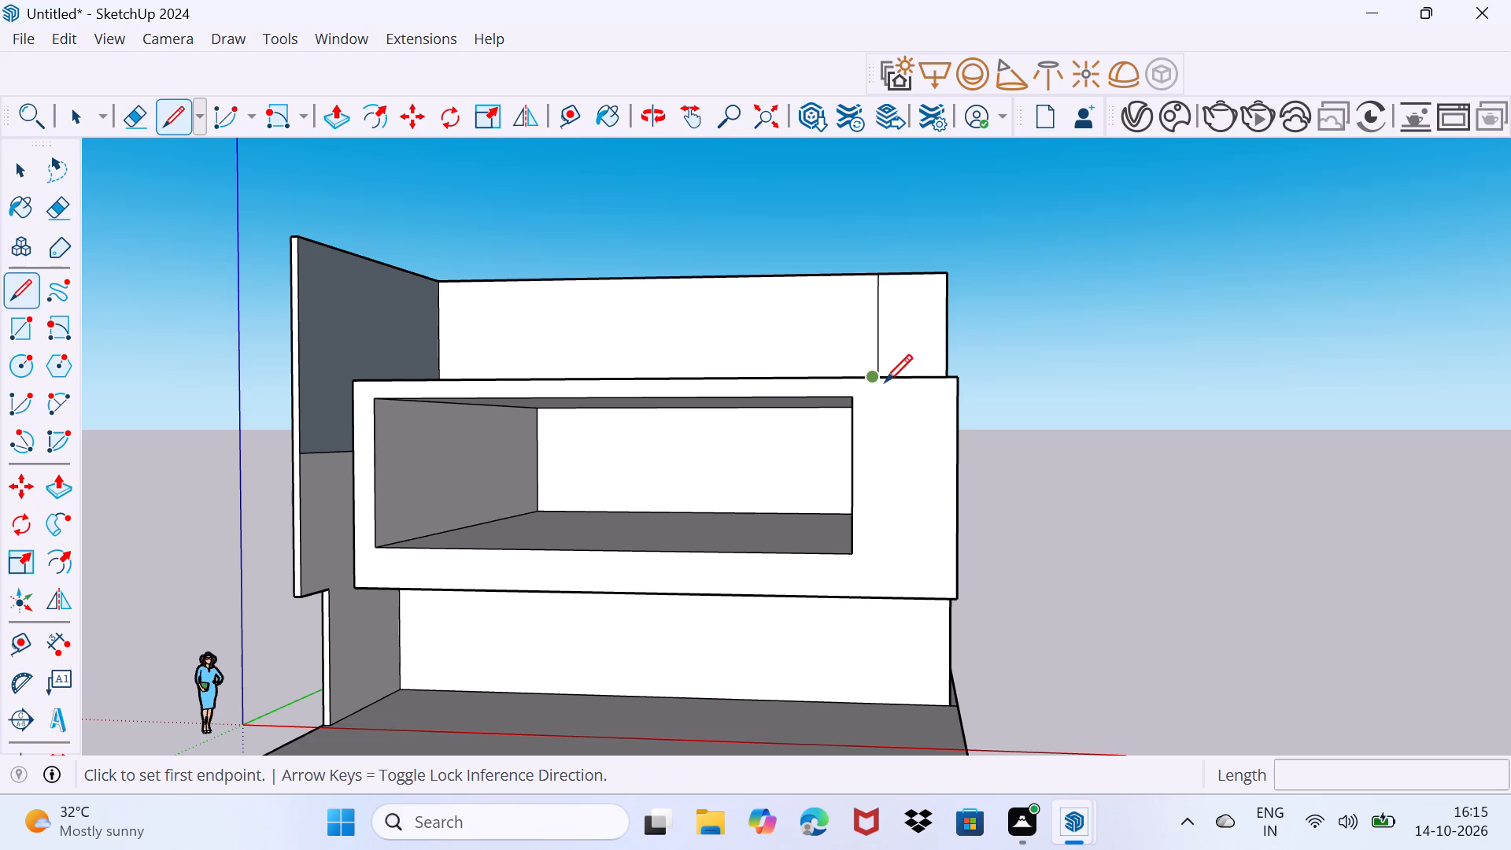
middle_click_drag(881, 378, 890, 470)
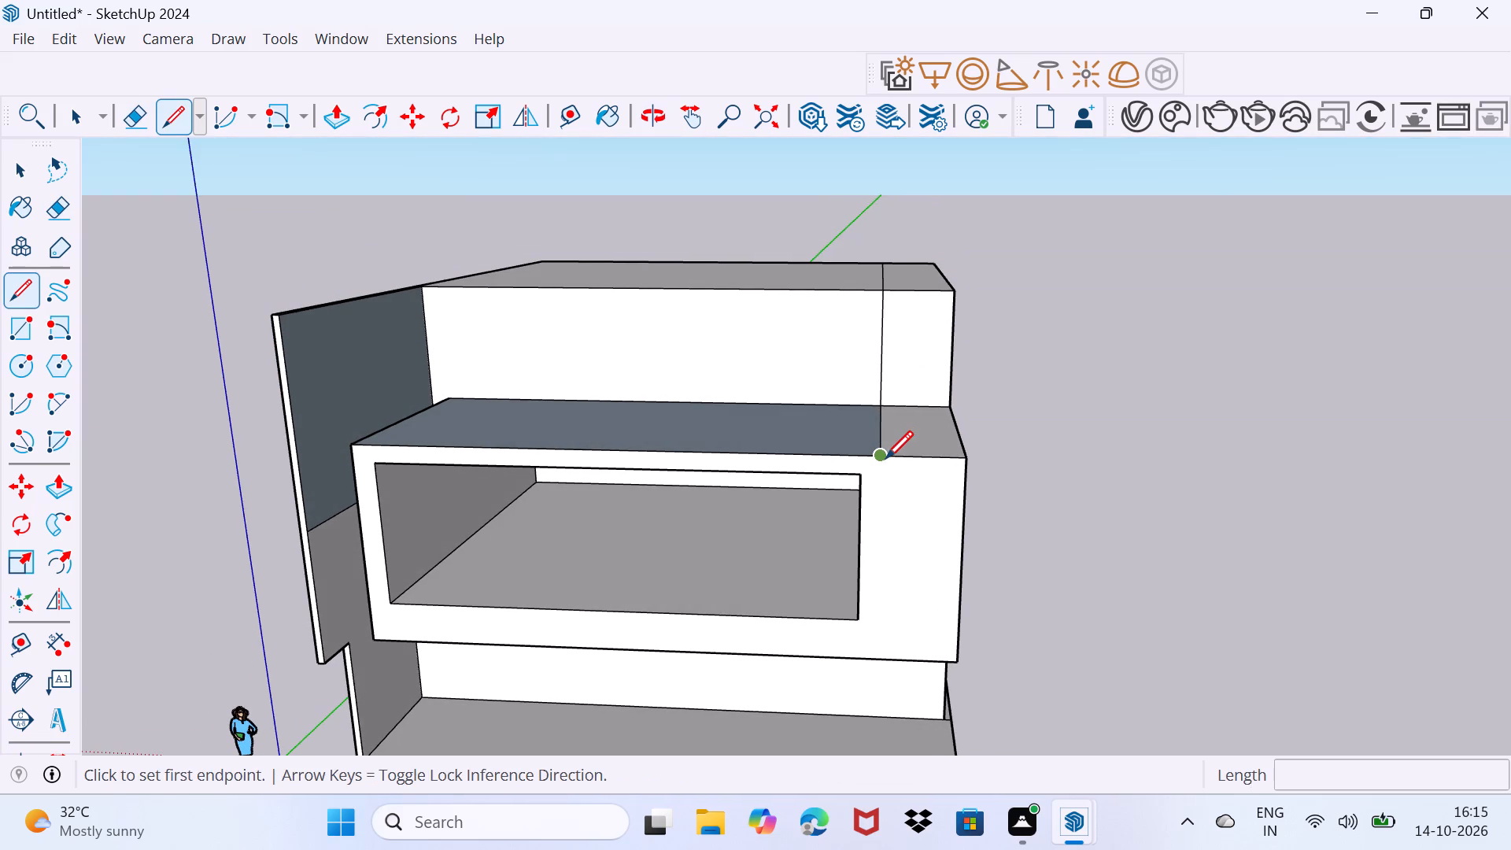
left_click(885, 458)
left_click(884, 660)
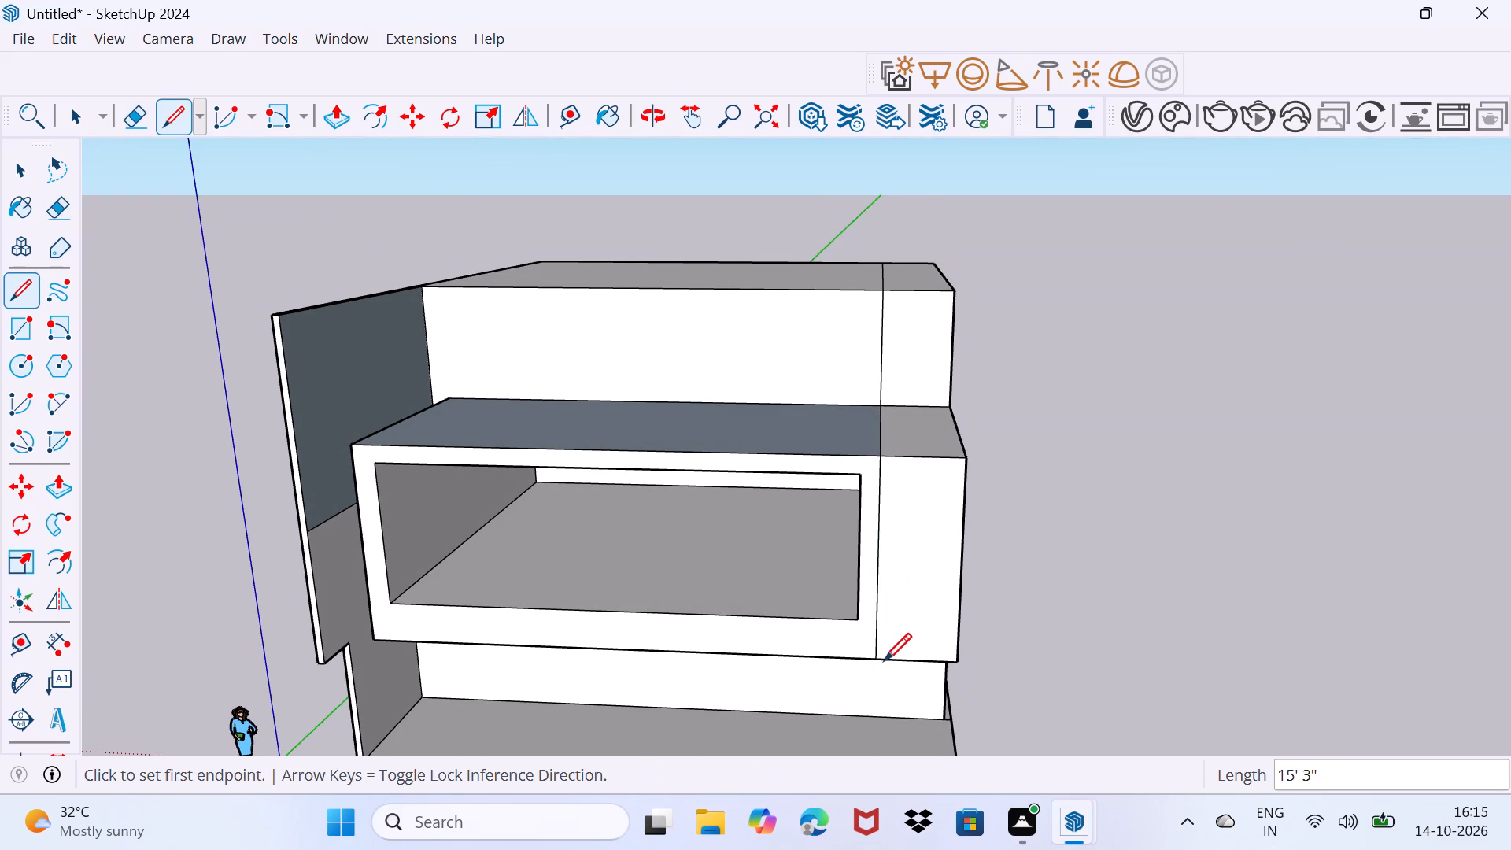
Move the new vertical line 4' 10 15/16" along the red axis, toward the front face's outer side edge.
key("space")
scroll(856, 618, "up", 3)
middle_click_drag(860, 619, 837, 575)
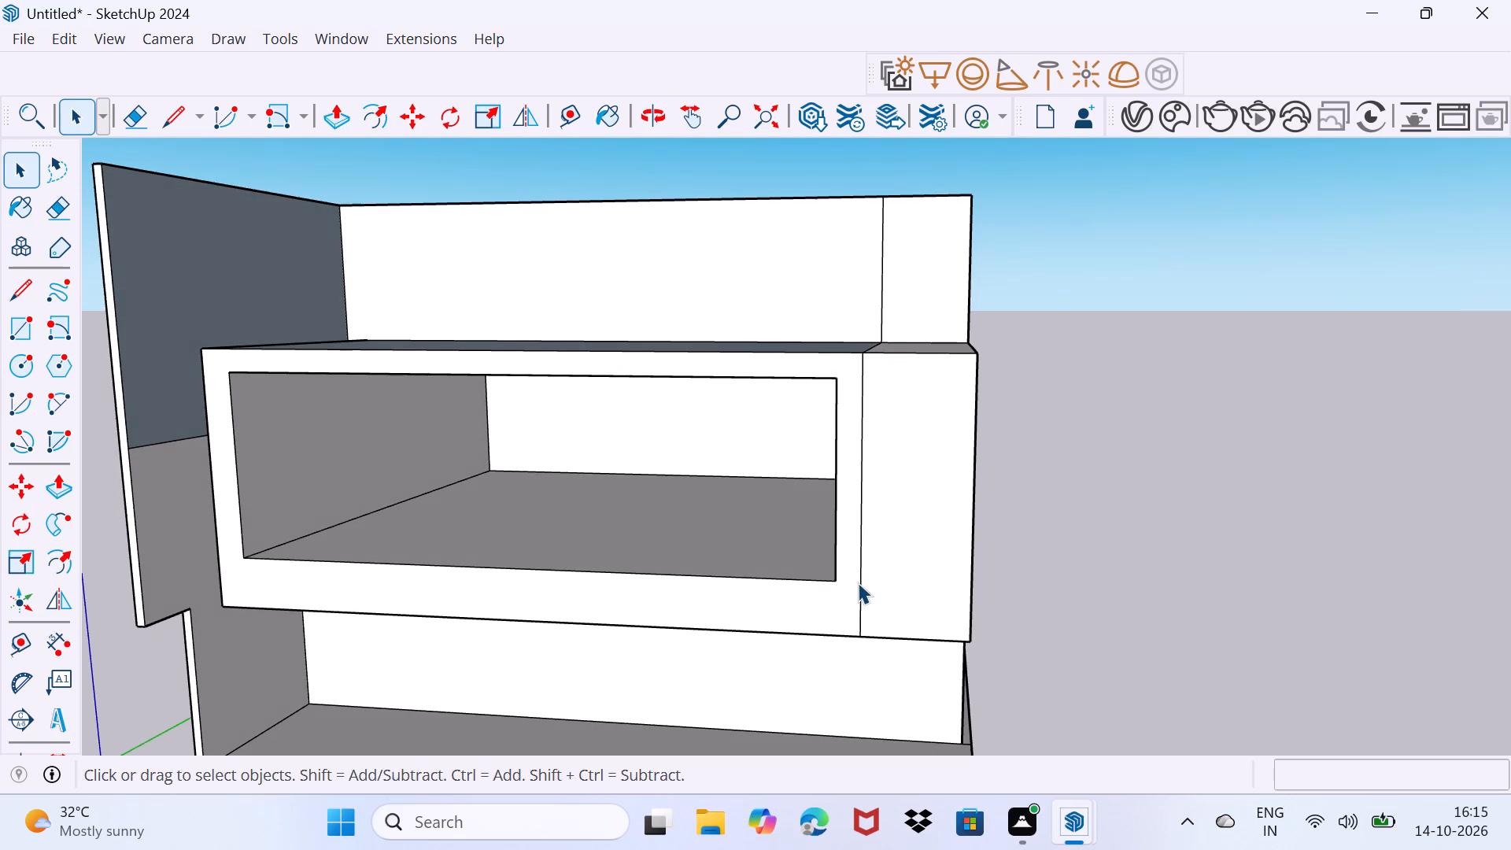
left_click(858, 582)
left_click_drag(844, 623, 856, 600)
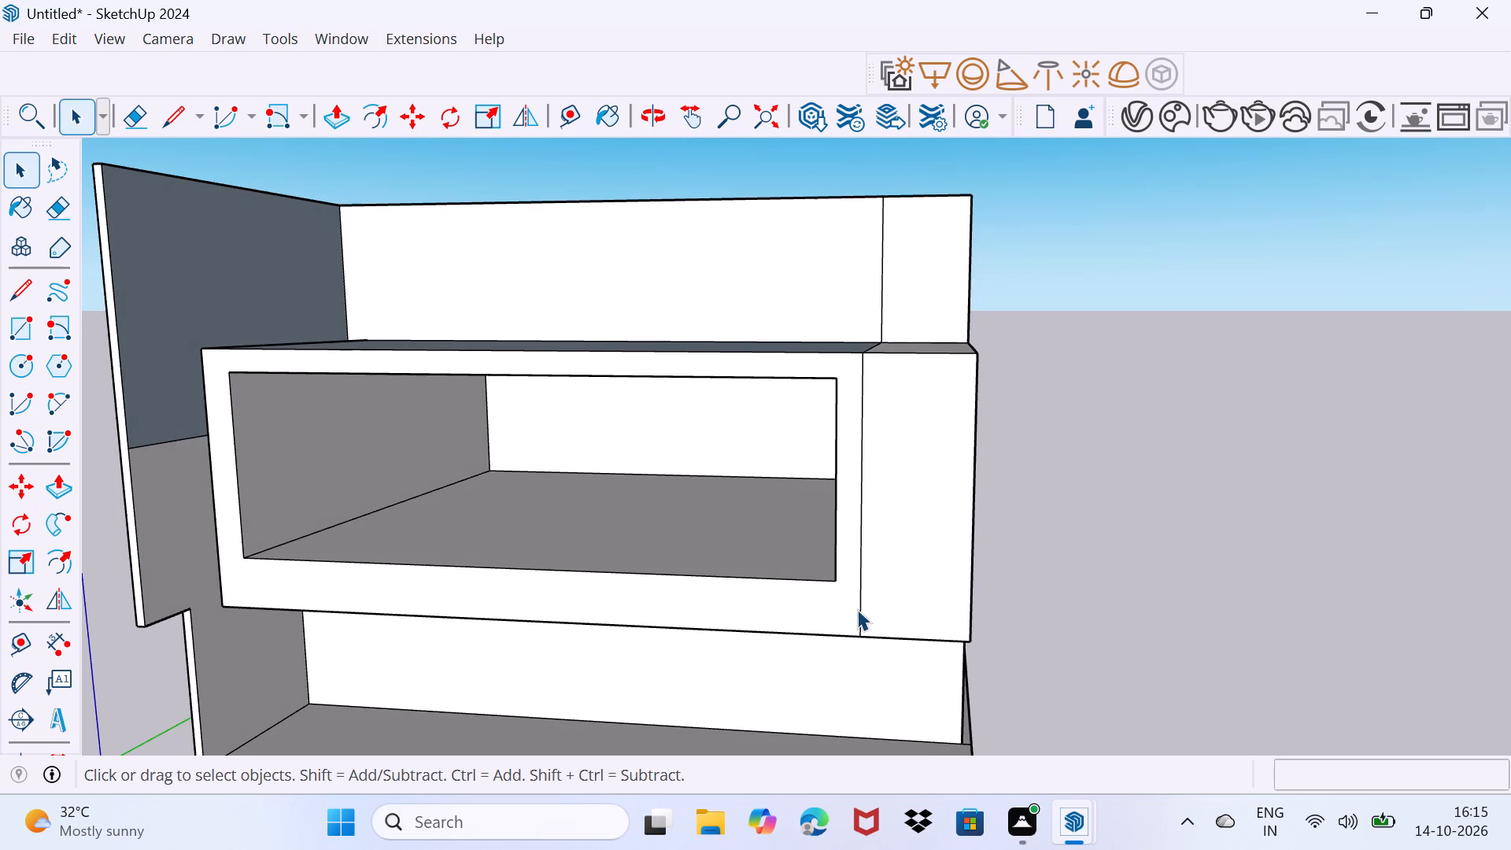
left_click(860, 608)
scroll(855, 630, "up", 2)
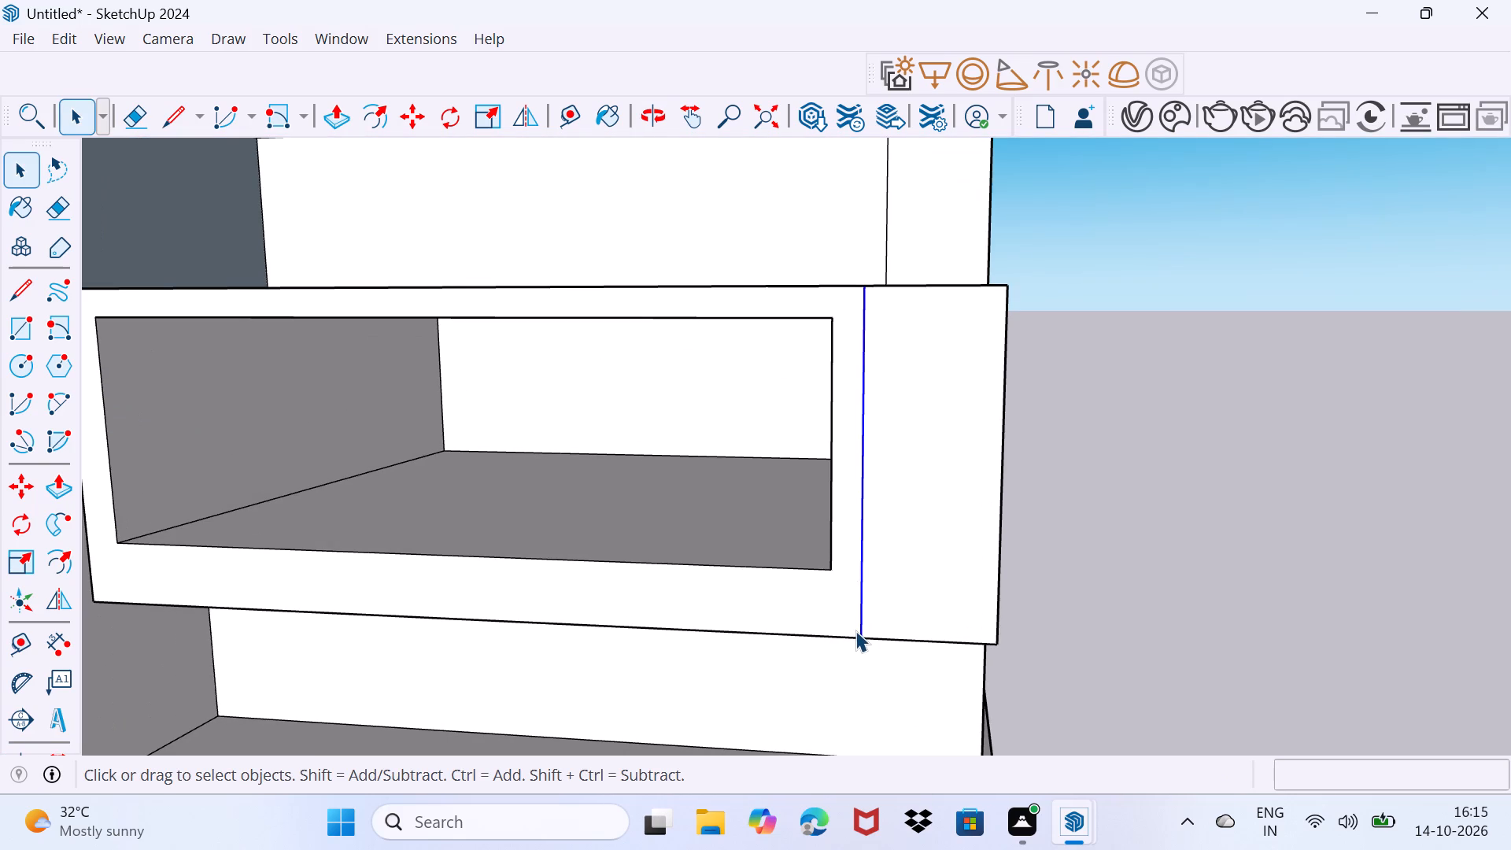
key("m")
left_click(858, 643)
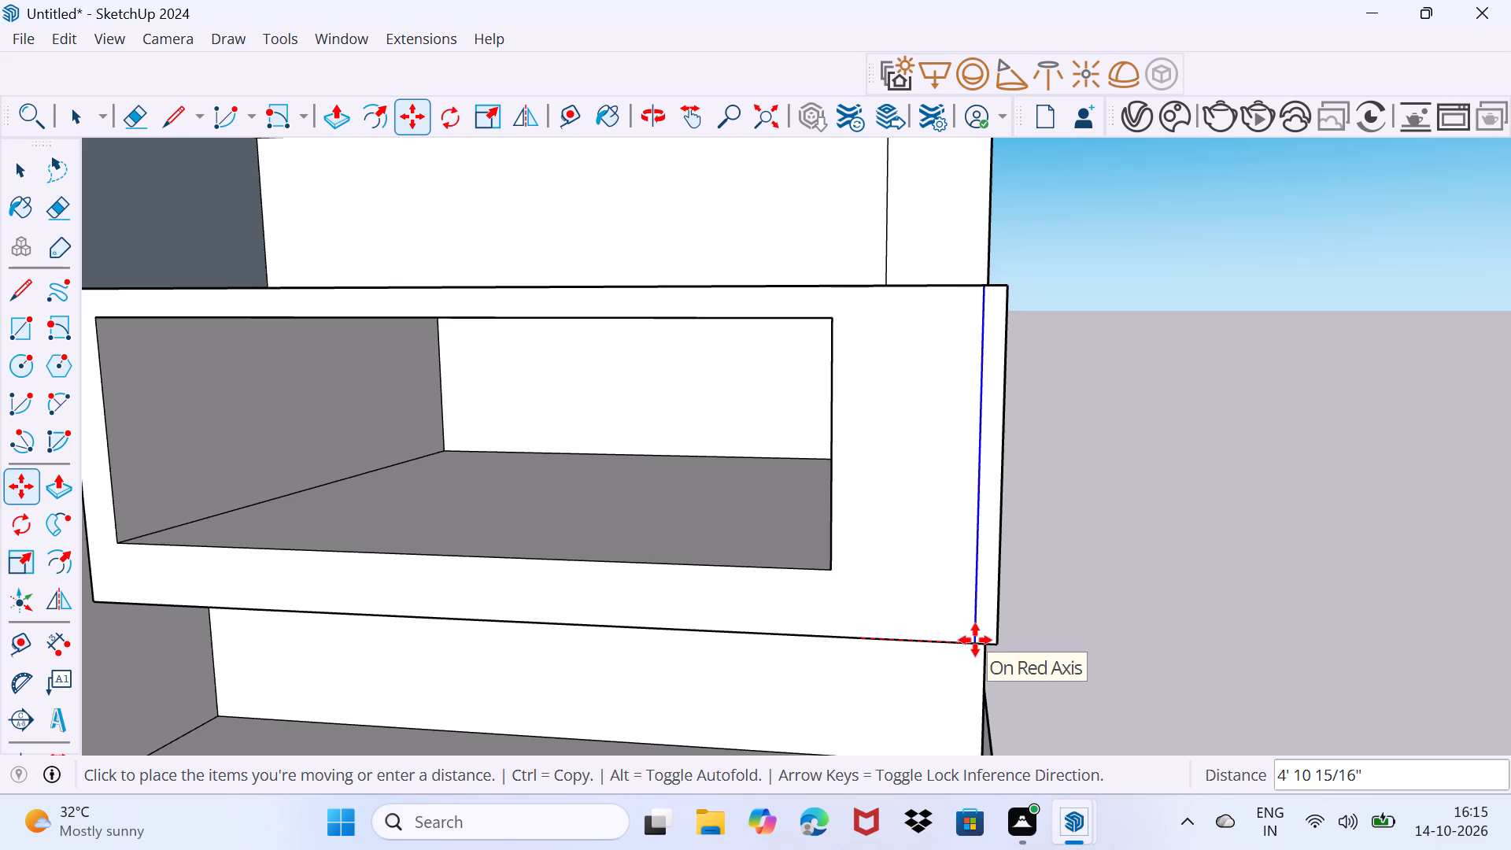
left_click(975, 640)
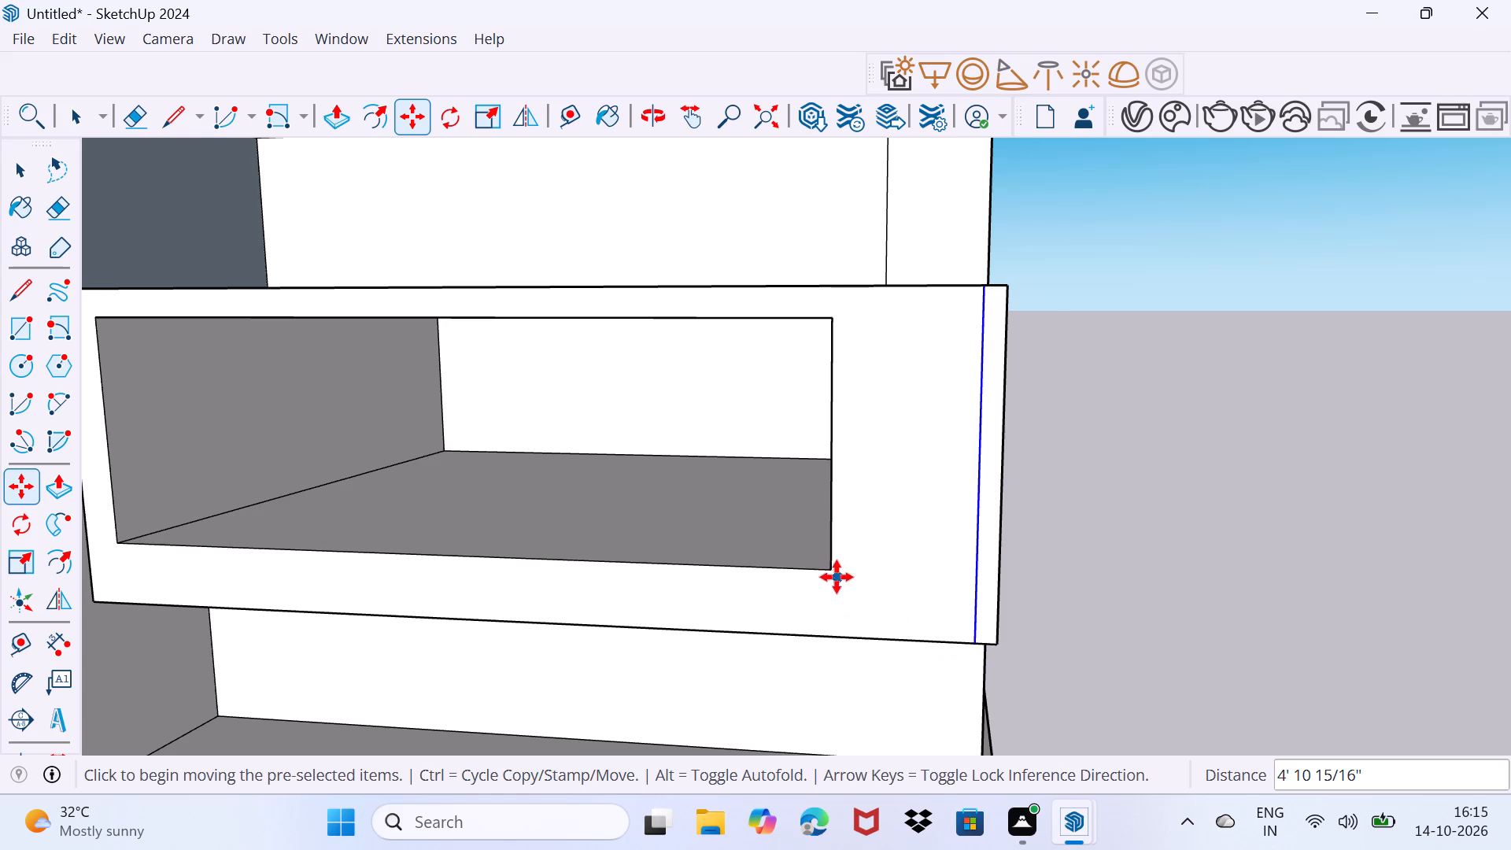
scroll(837, 576, "up", 2)
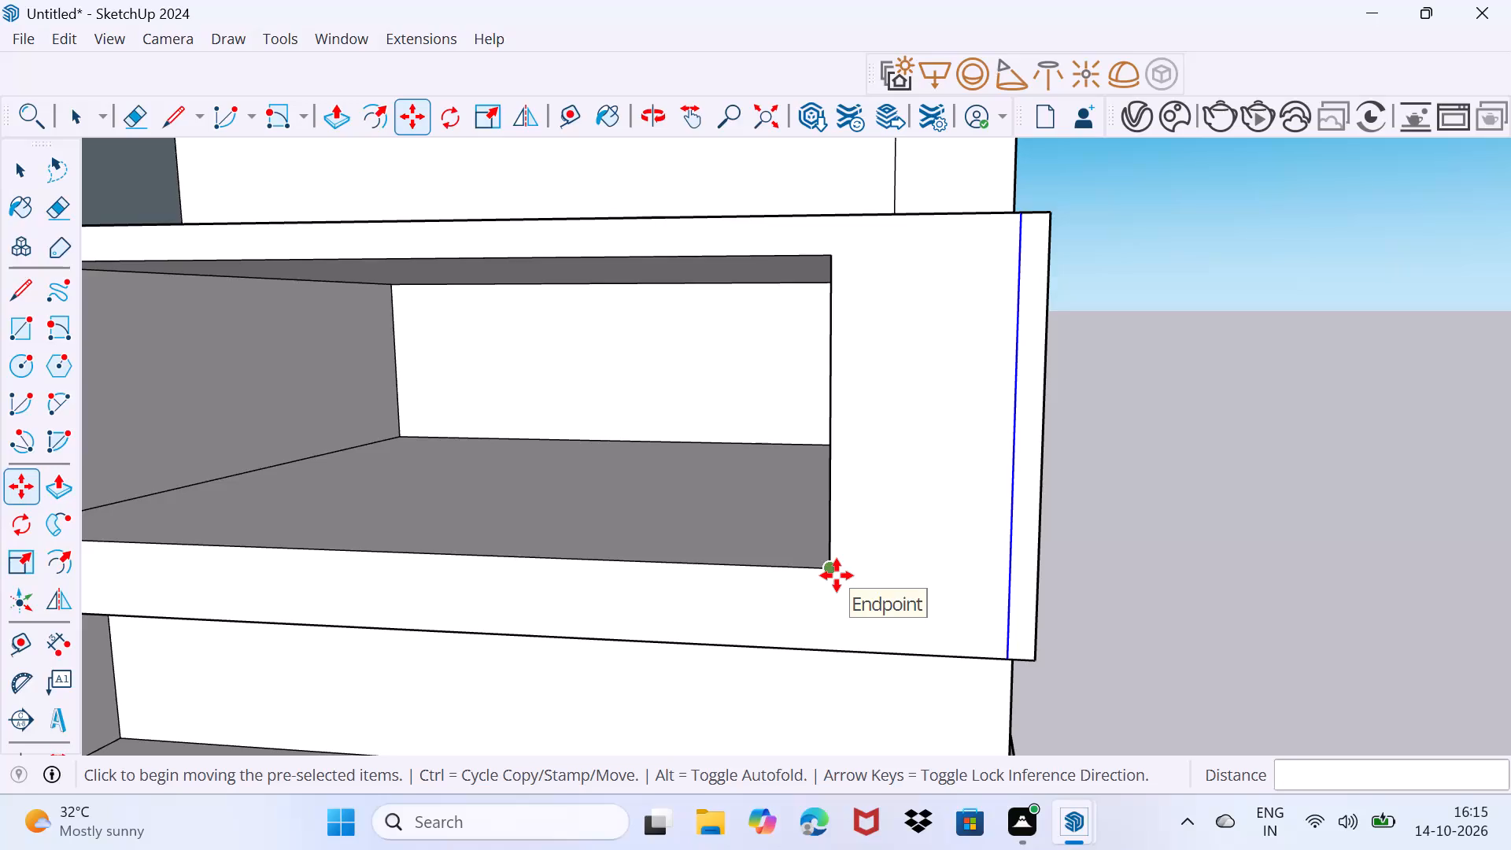
left_click(837, 575)
key("space")
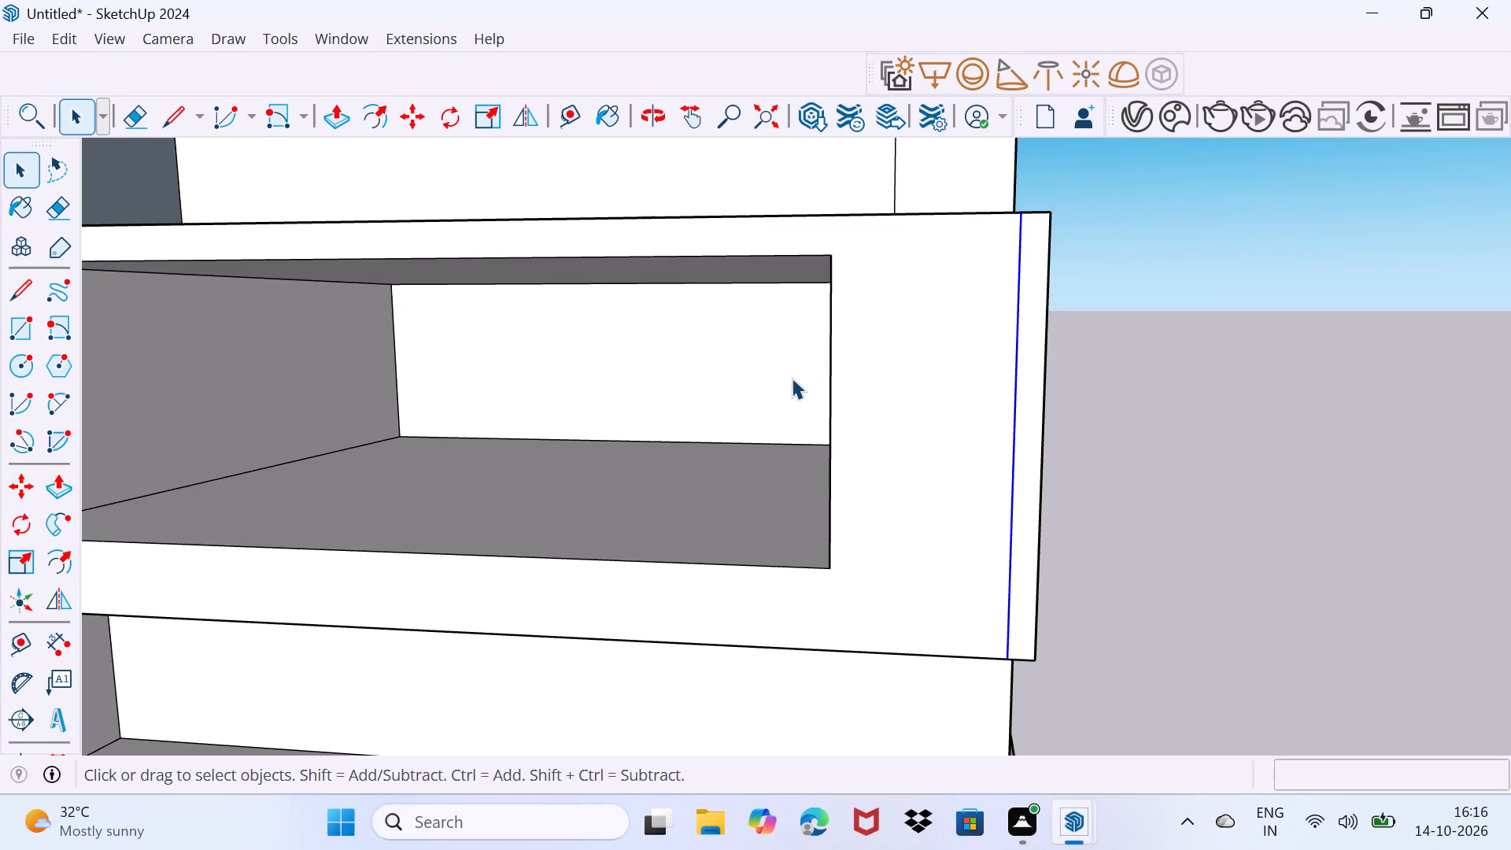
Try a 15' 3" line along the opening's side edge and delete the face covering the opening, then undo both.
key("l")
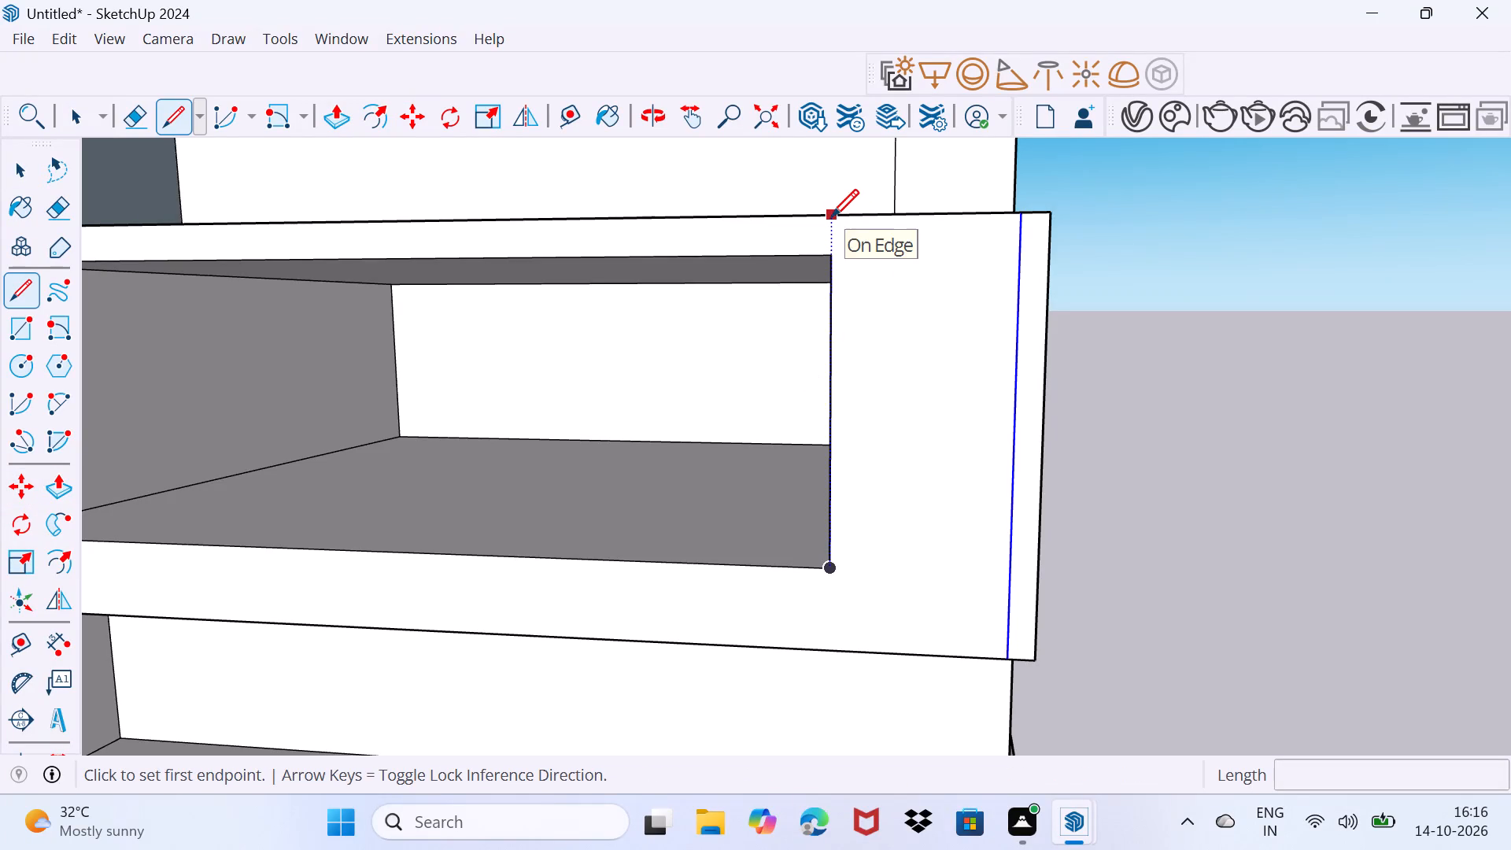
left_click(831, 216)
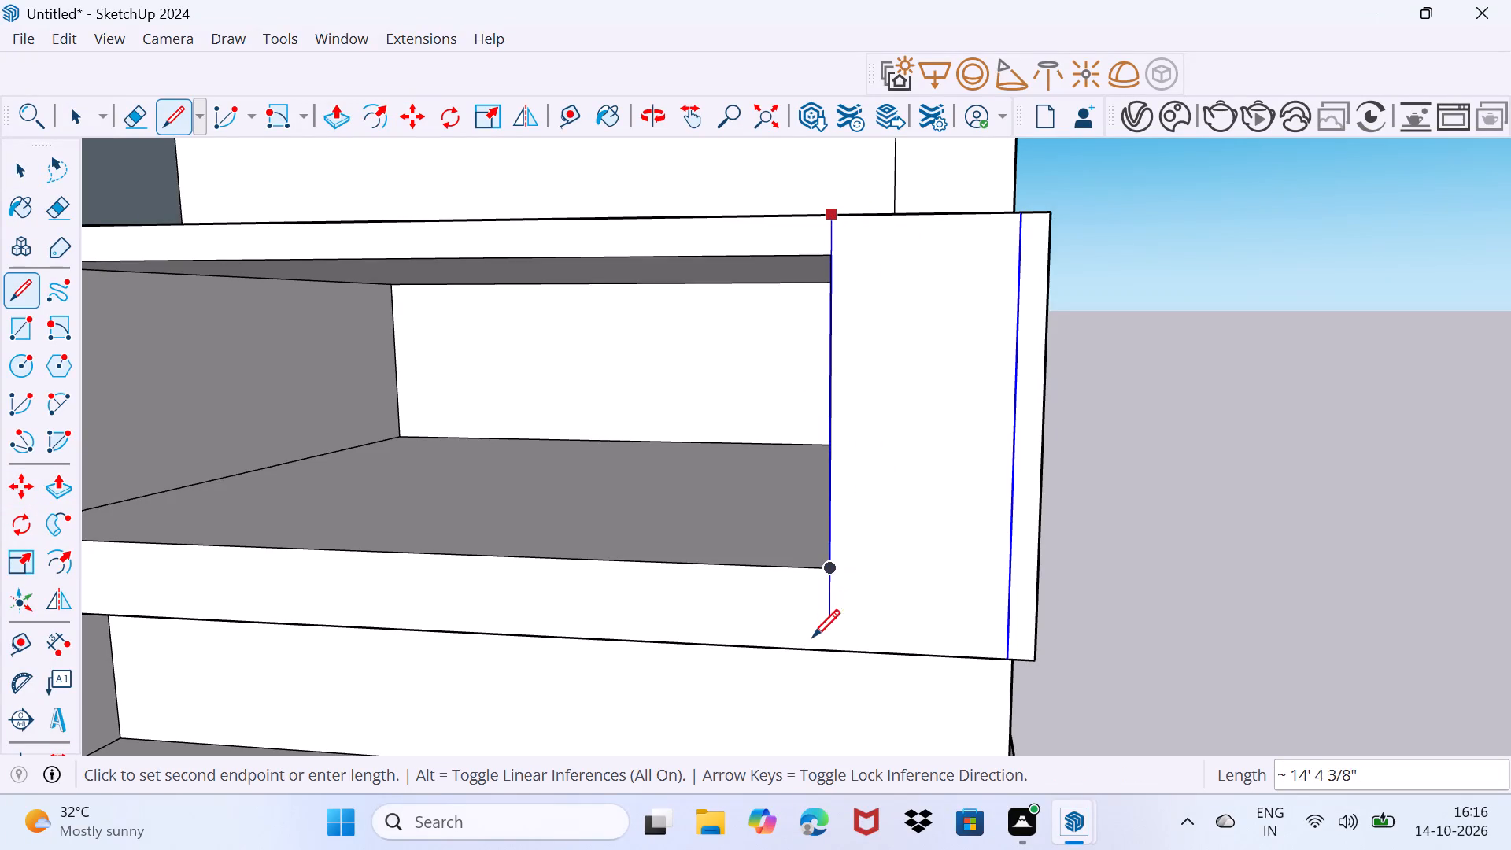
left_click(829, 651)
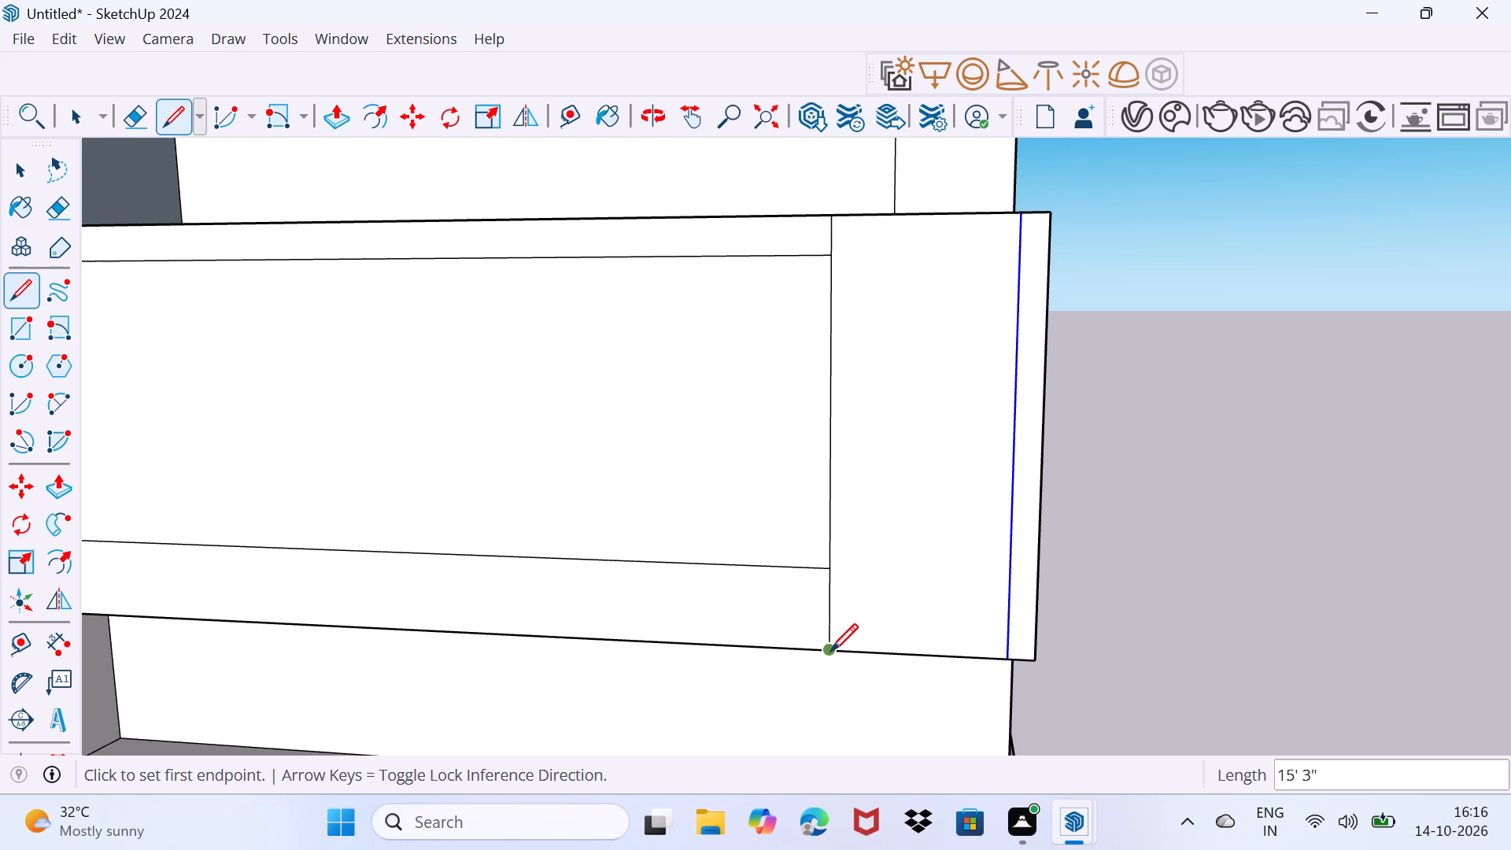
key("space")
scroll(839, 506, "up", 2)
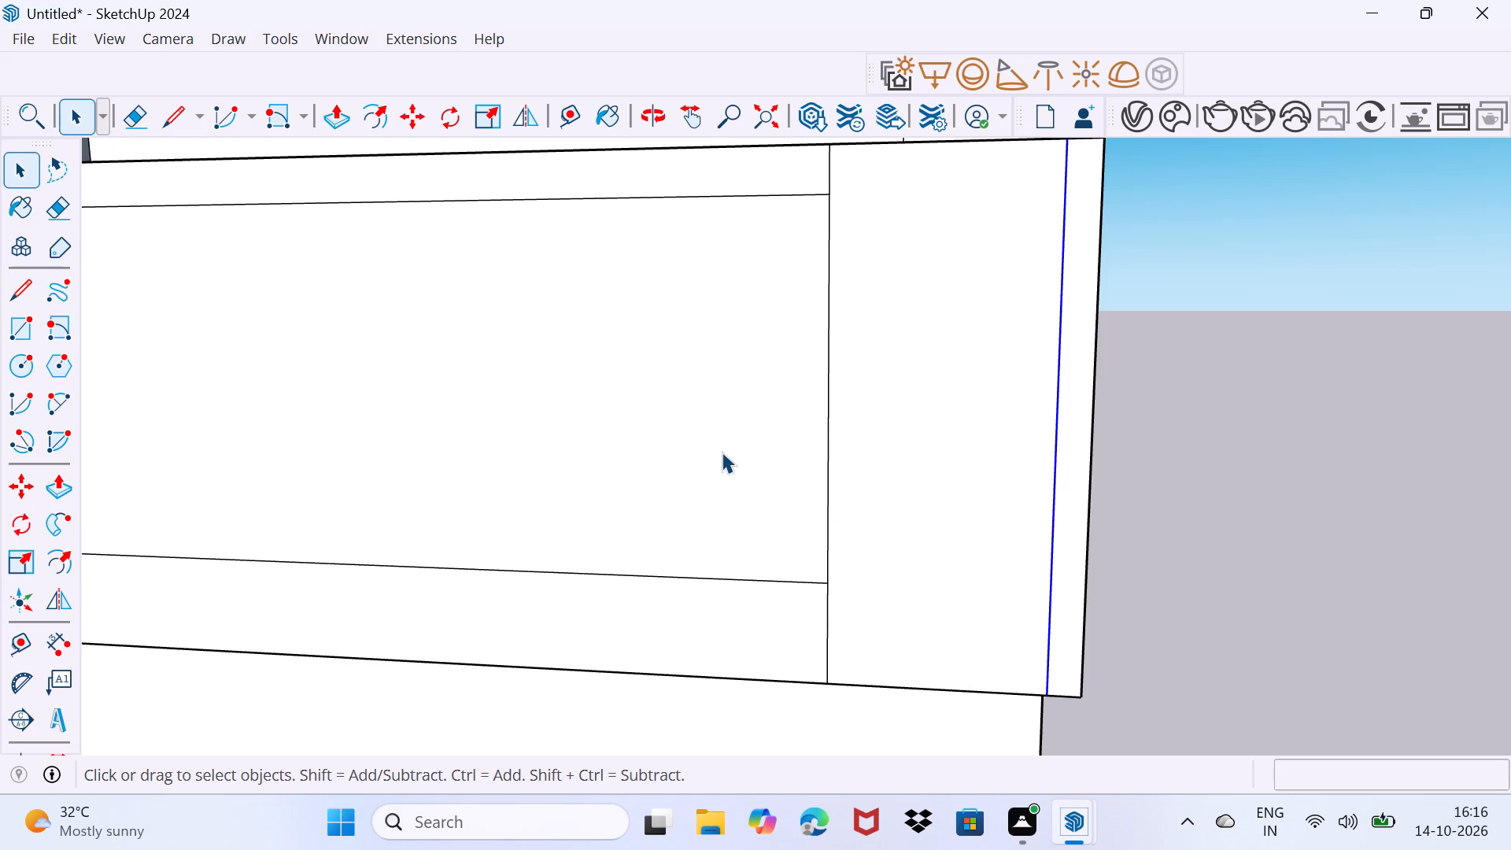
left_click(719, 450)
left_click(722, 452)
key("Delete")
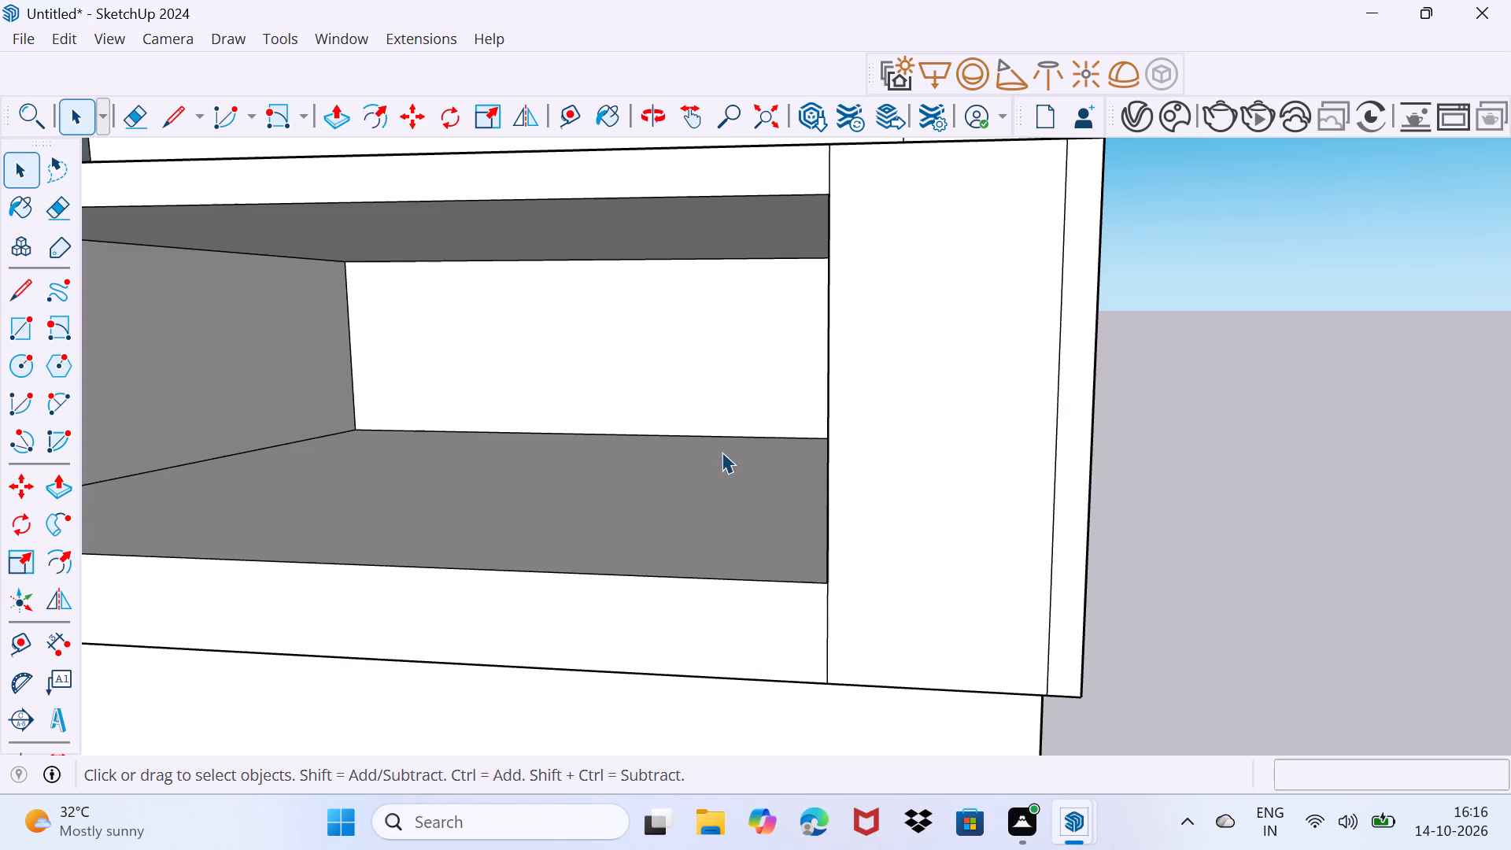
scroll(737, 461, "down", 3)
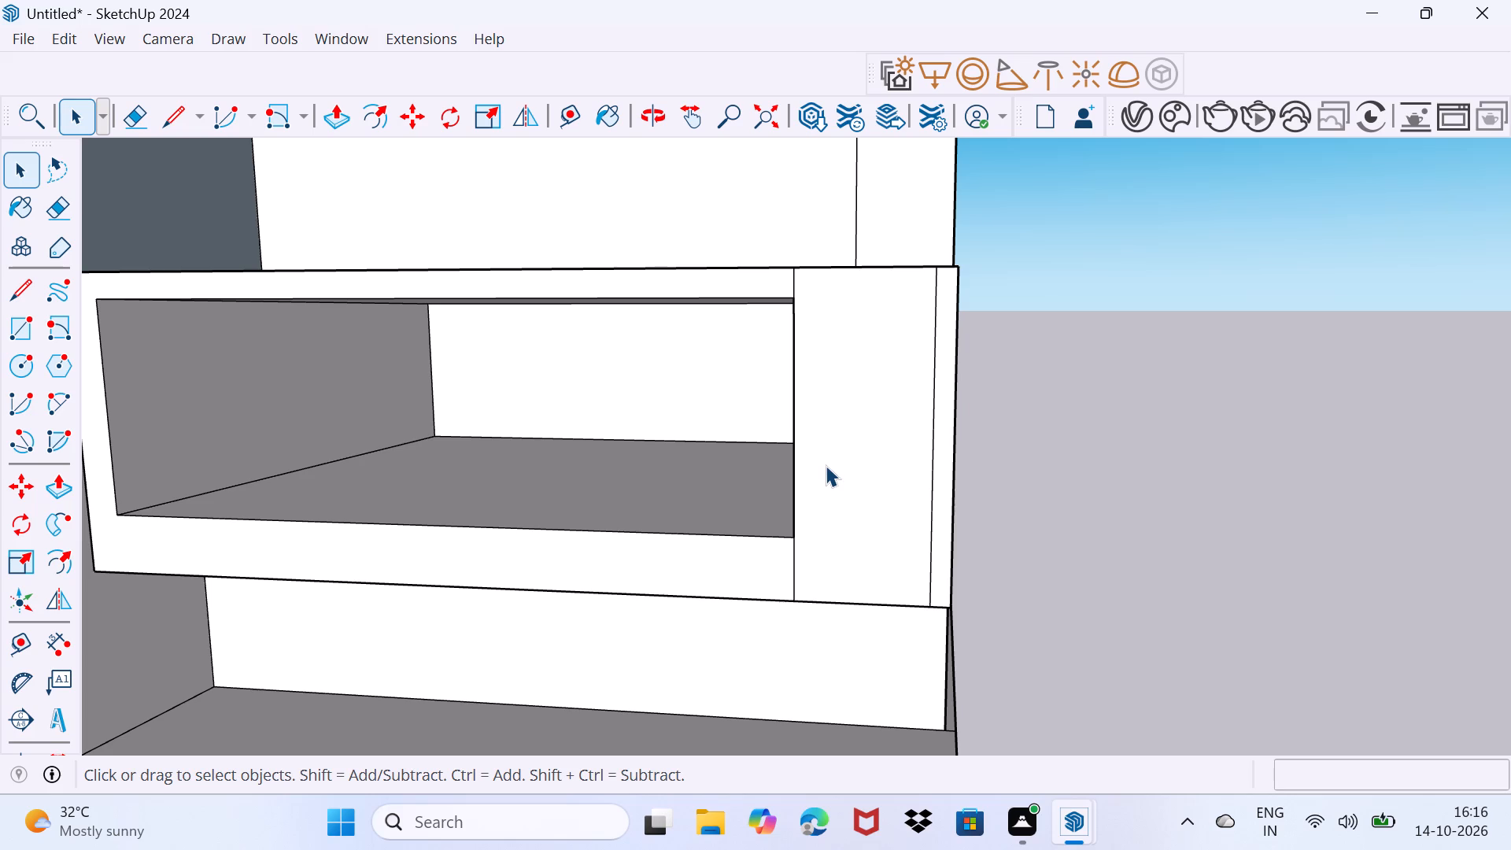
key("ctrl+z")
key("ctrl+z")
Draw a 15' 3" vertical line between the opening and the moved line, and shift it 8" toward the opening.
key("l")
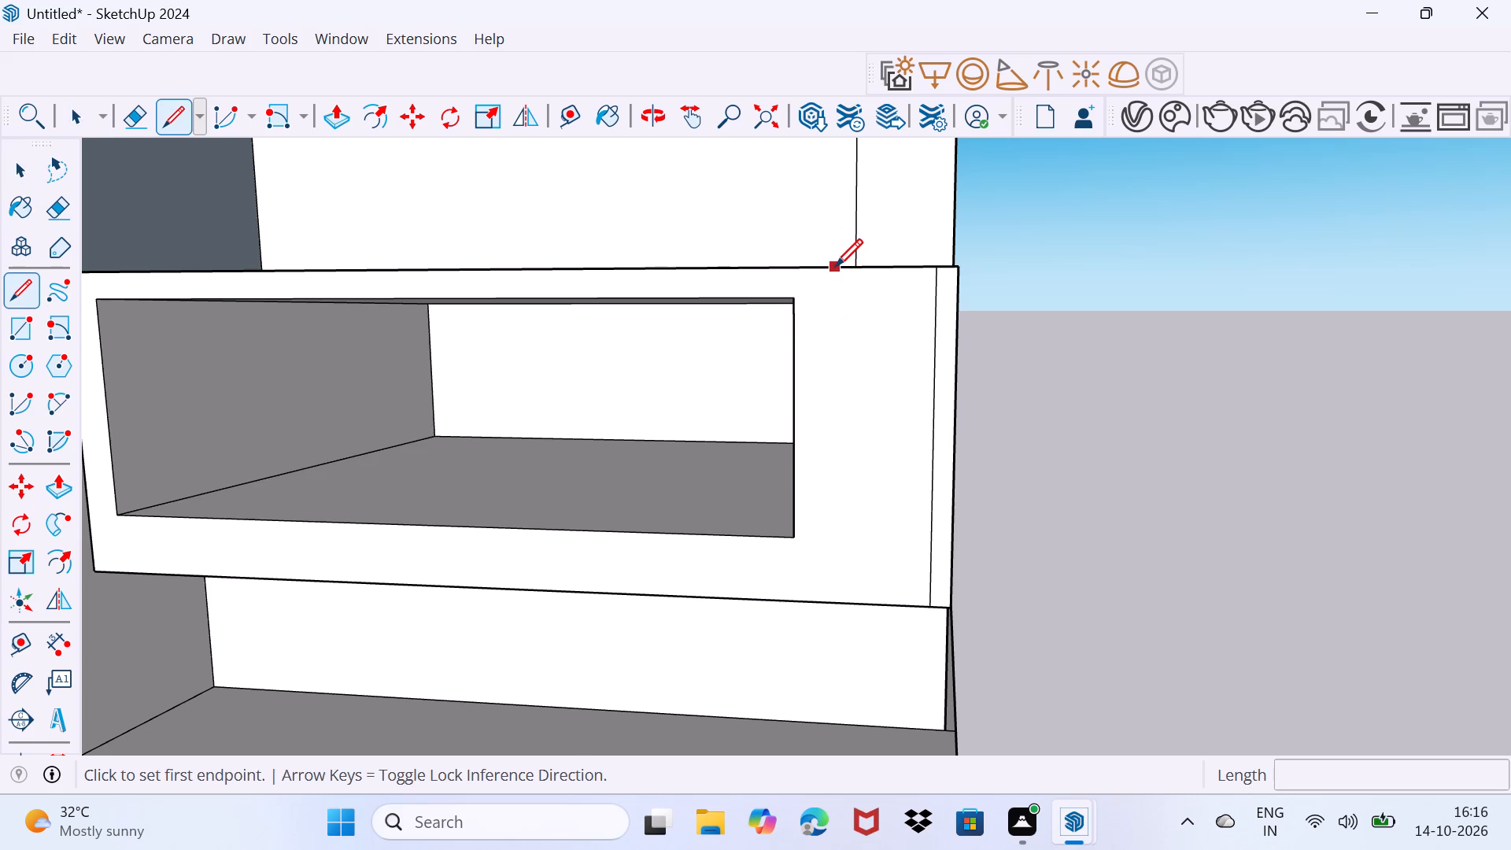
left_click(835, 266)
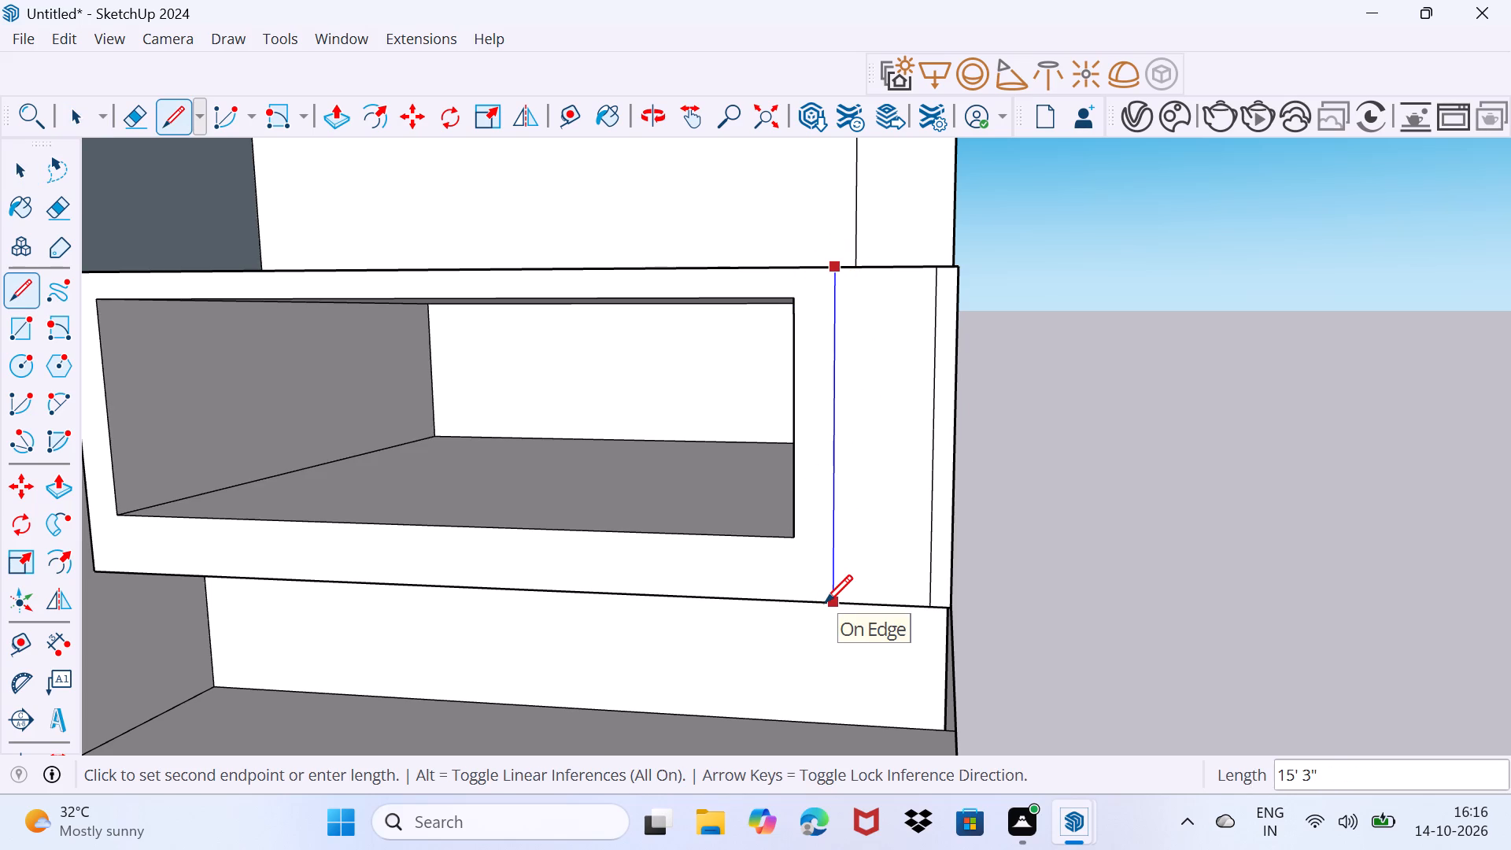
left_click(825, 602)
key("space")
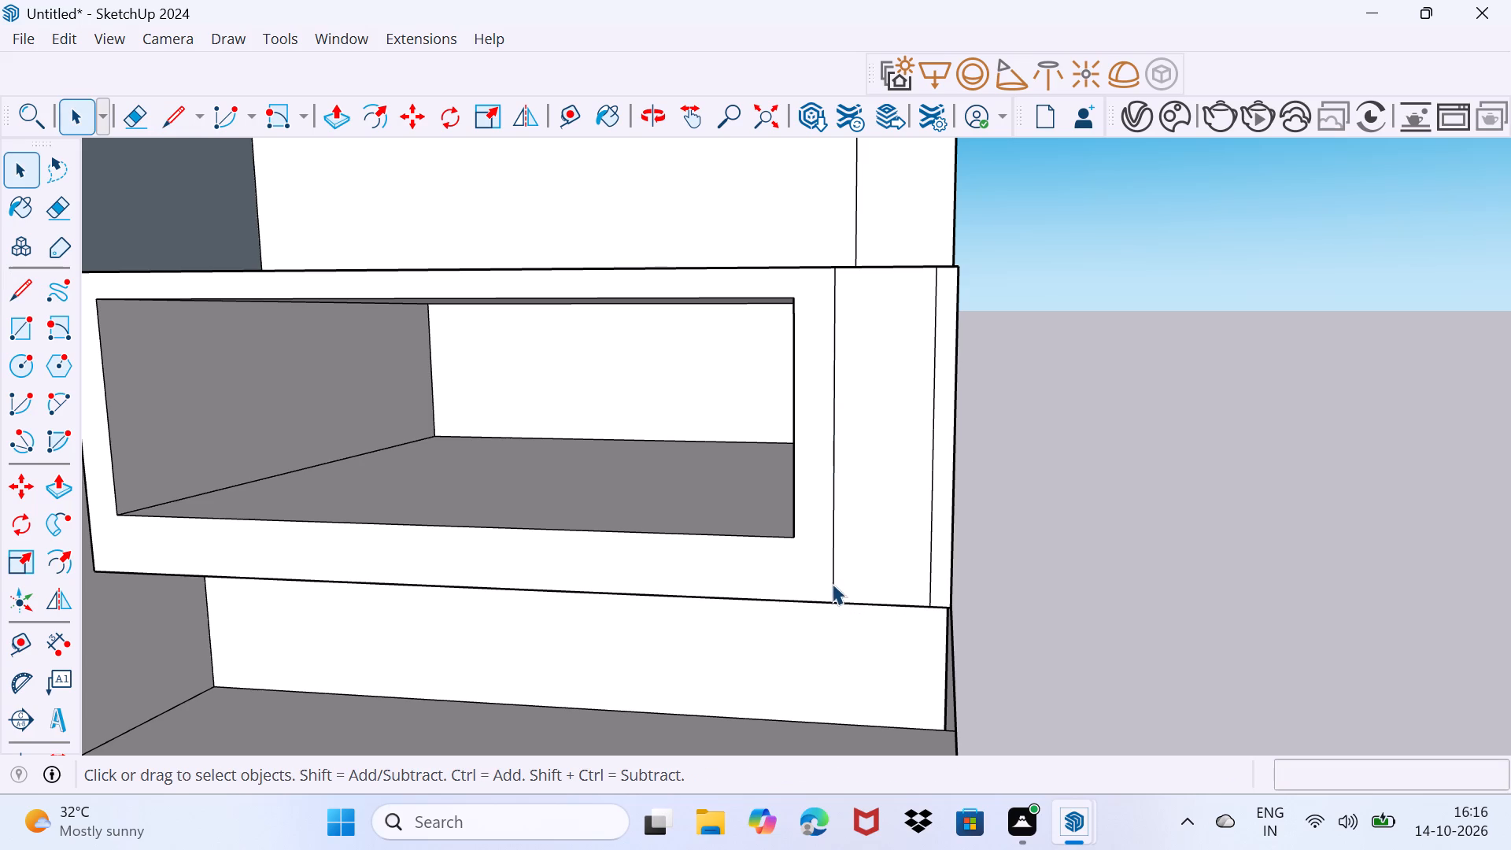
left_click(832, 582)
key("m")
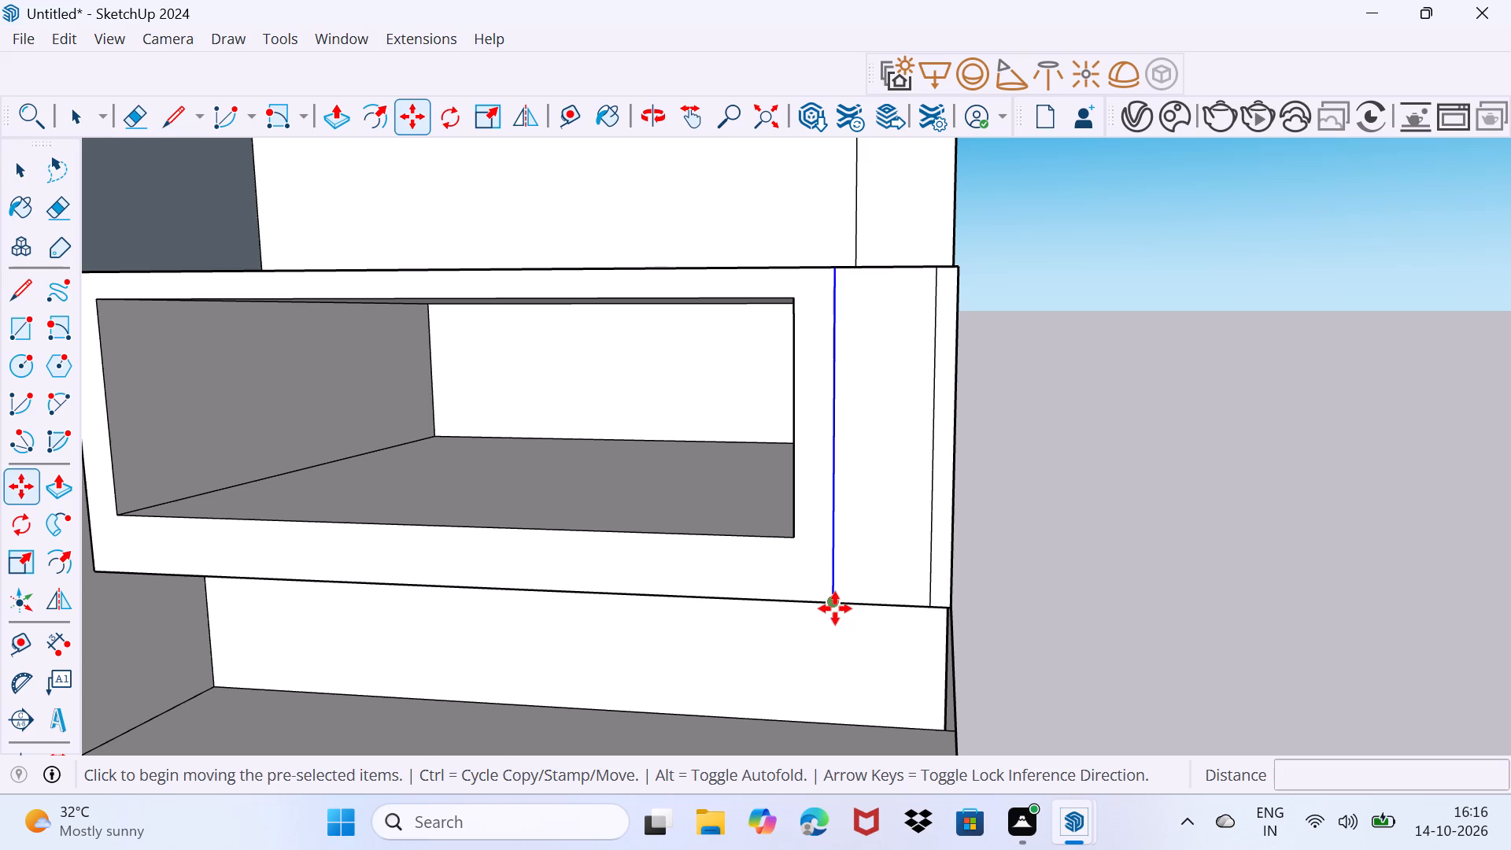
left_click(836, 608)
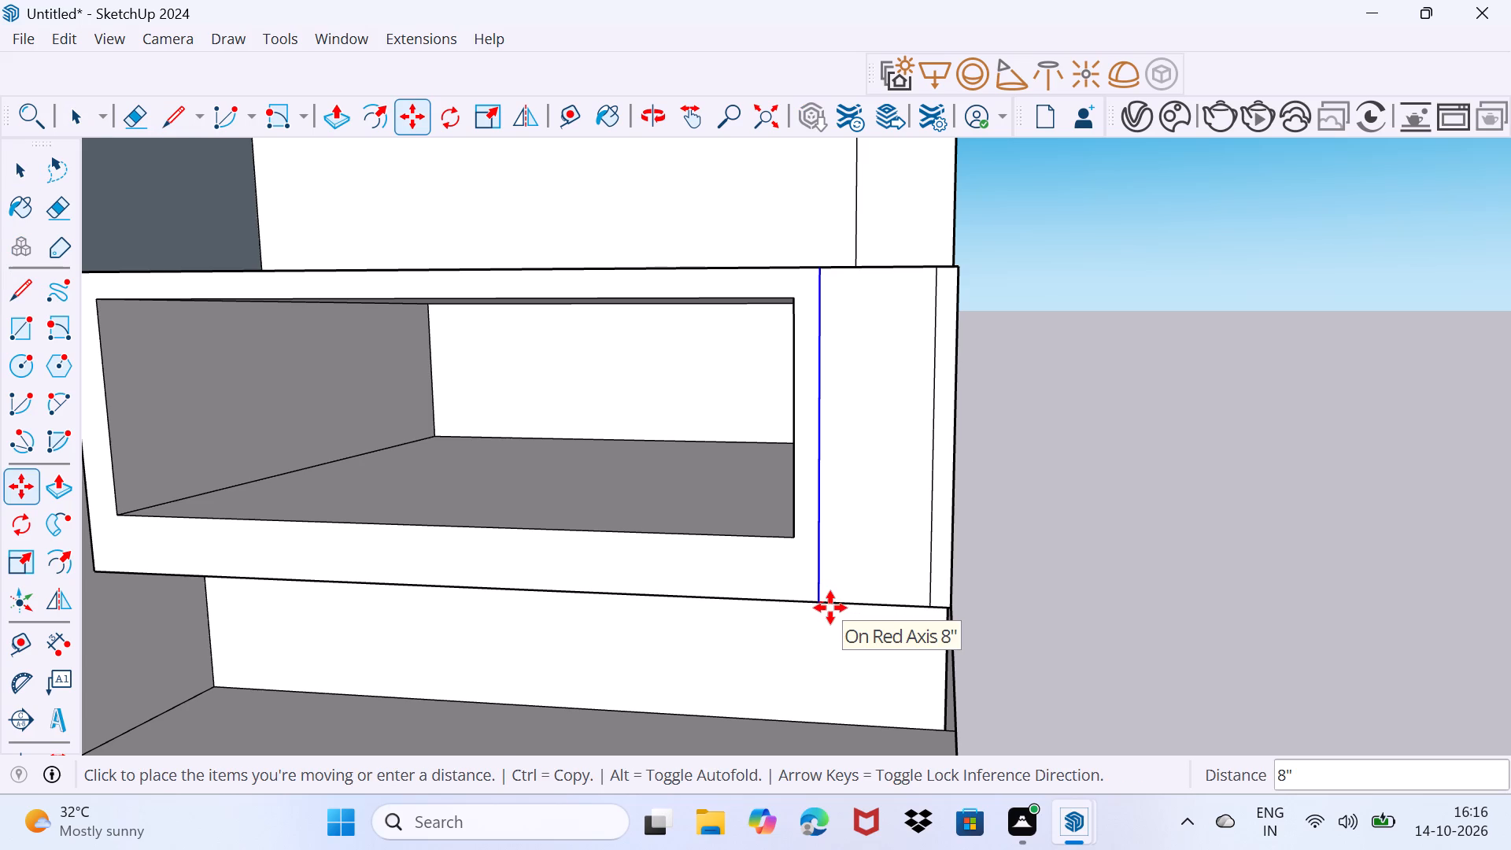
left_click(830, 608)
key("space")
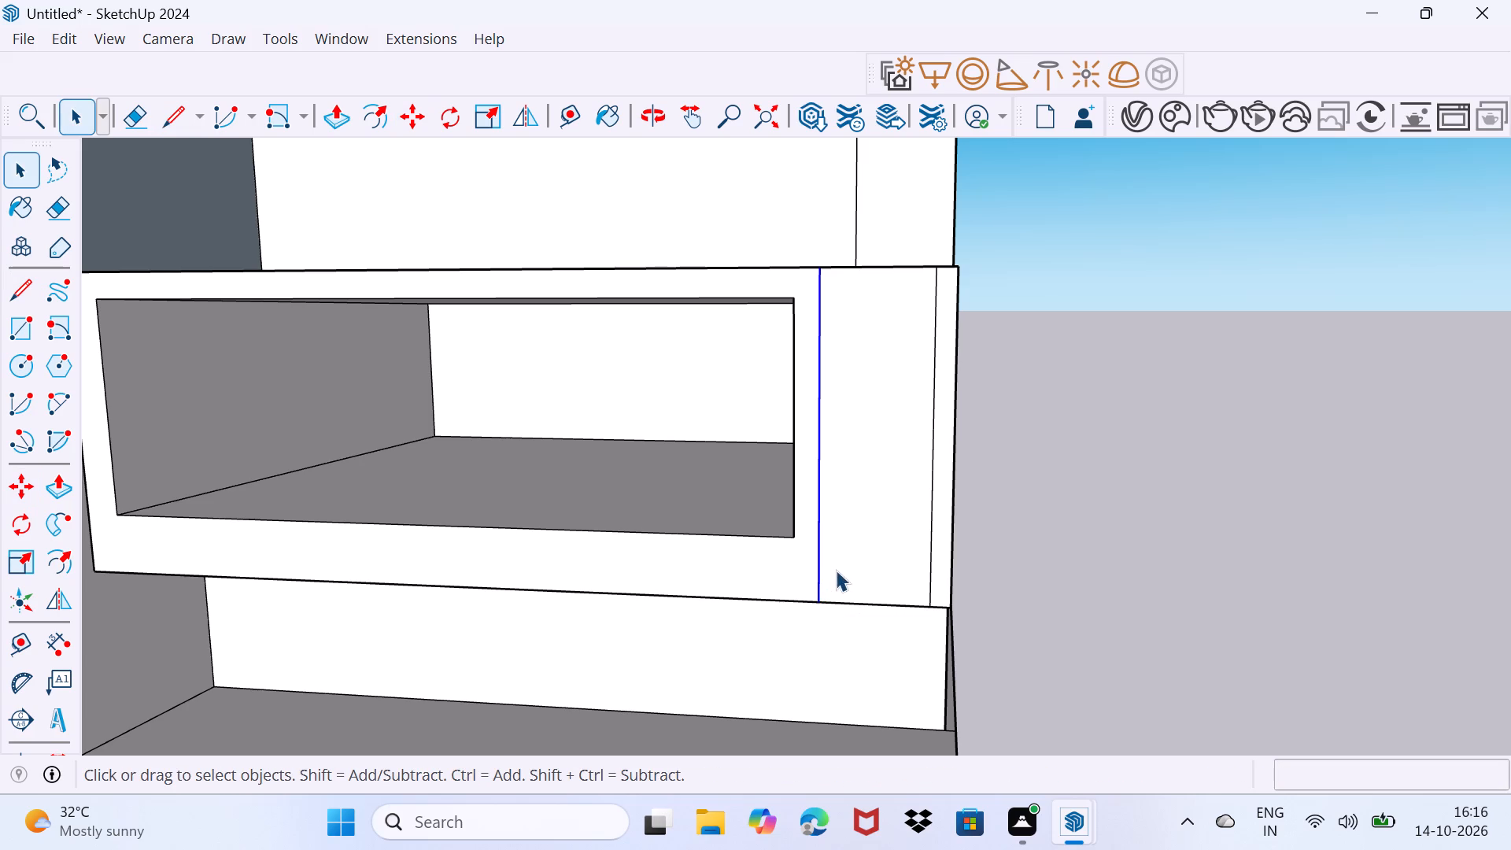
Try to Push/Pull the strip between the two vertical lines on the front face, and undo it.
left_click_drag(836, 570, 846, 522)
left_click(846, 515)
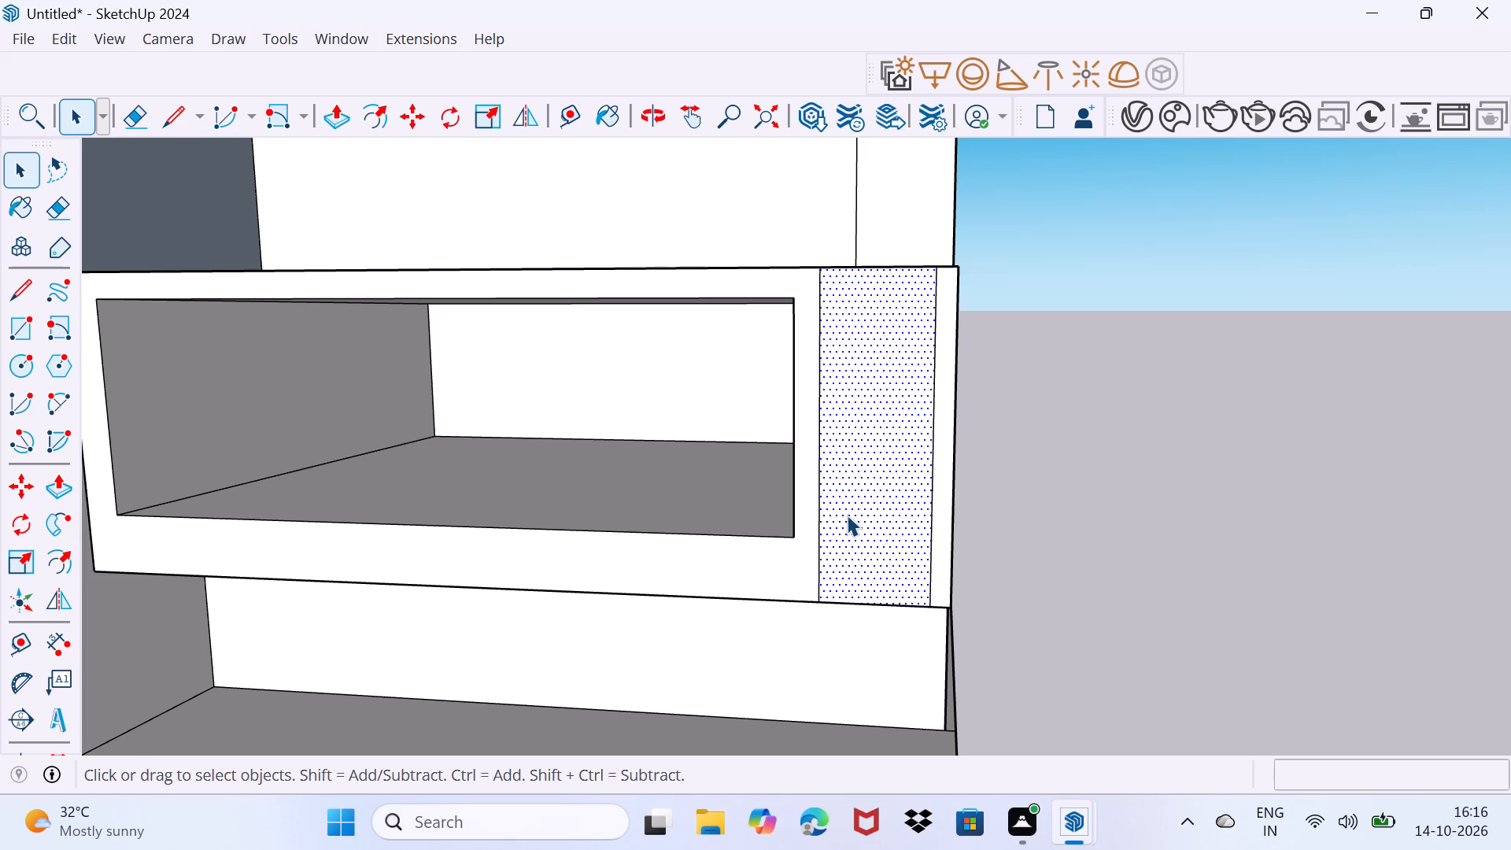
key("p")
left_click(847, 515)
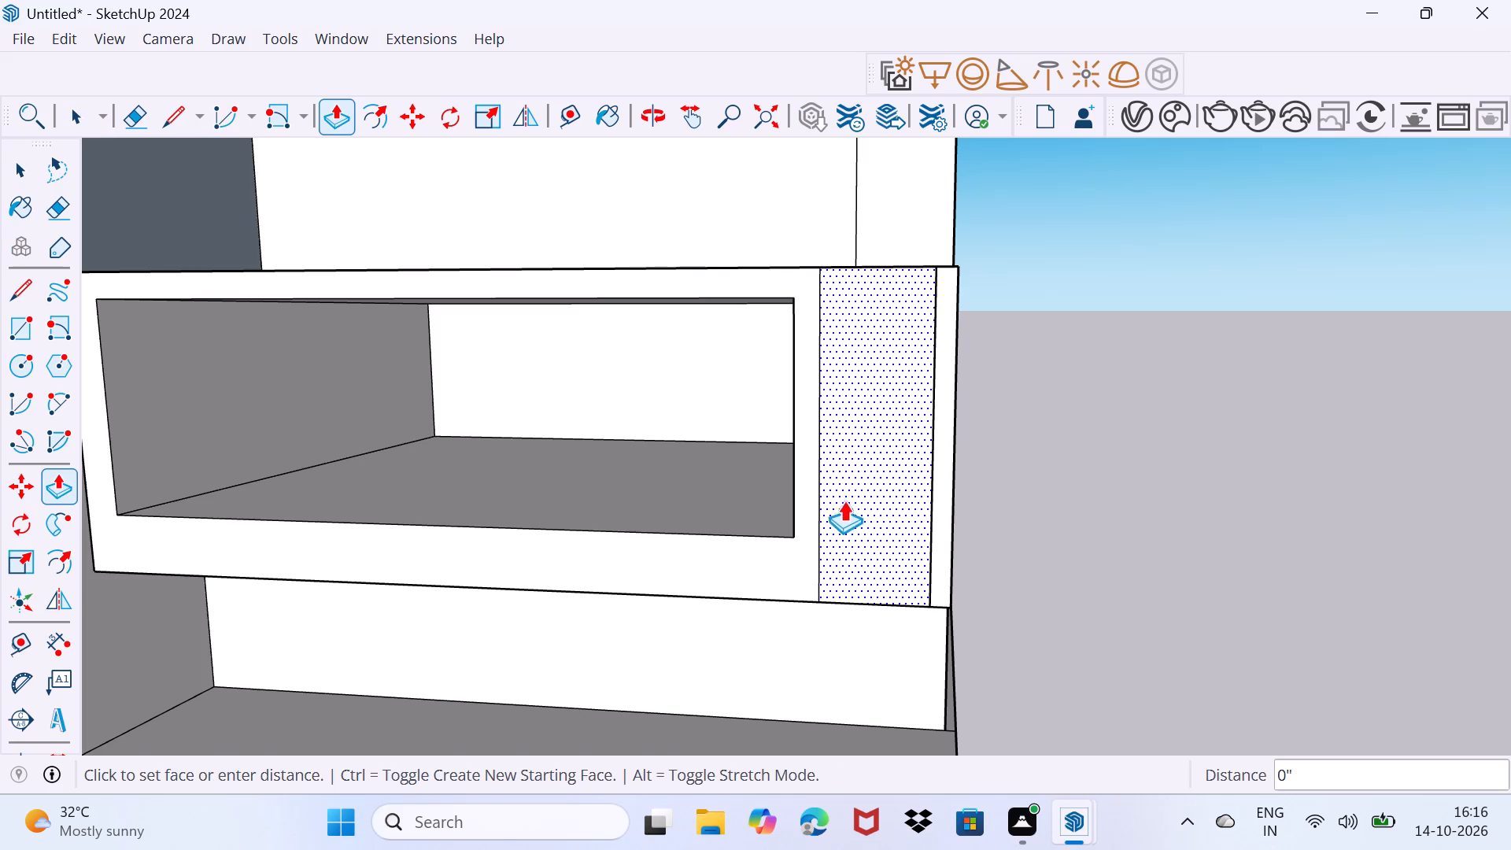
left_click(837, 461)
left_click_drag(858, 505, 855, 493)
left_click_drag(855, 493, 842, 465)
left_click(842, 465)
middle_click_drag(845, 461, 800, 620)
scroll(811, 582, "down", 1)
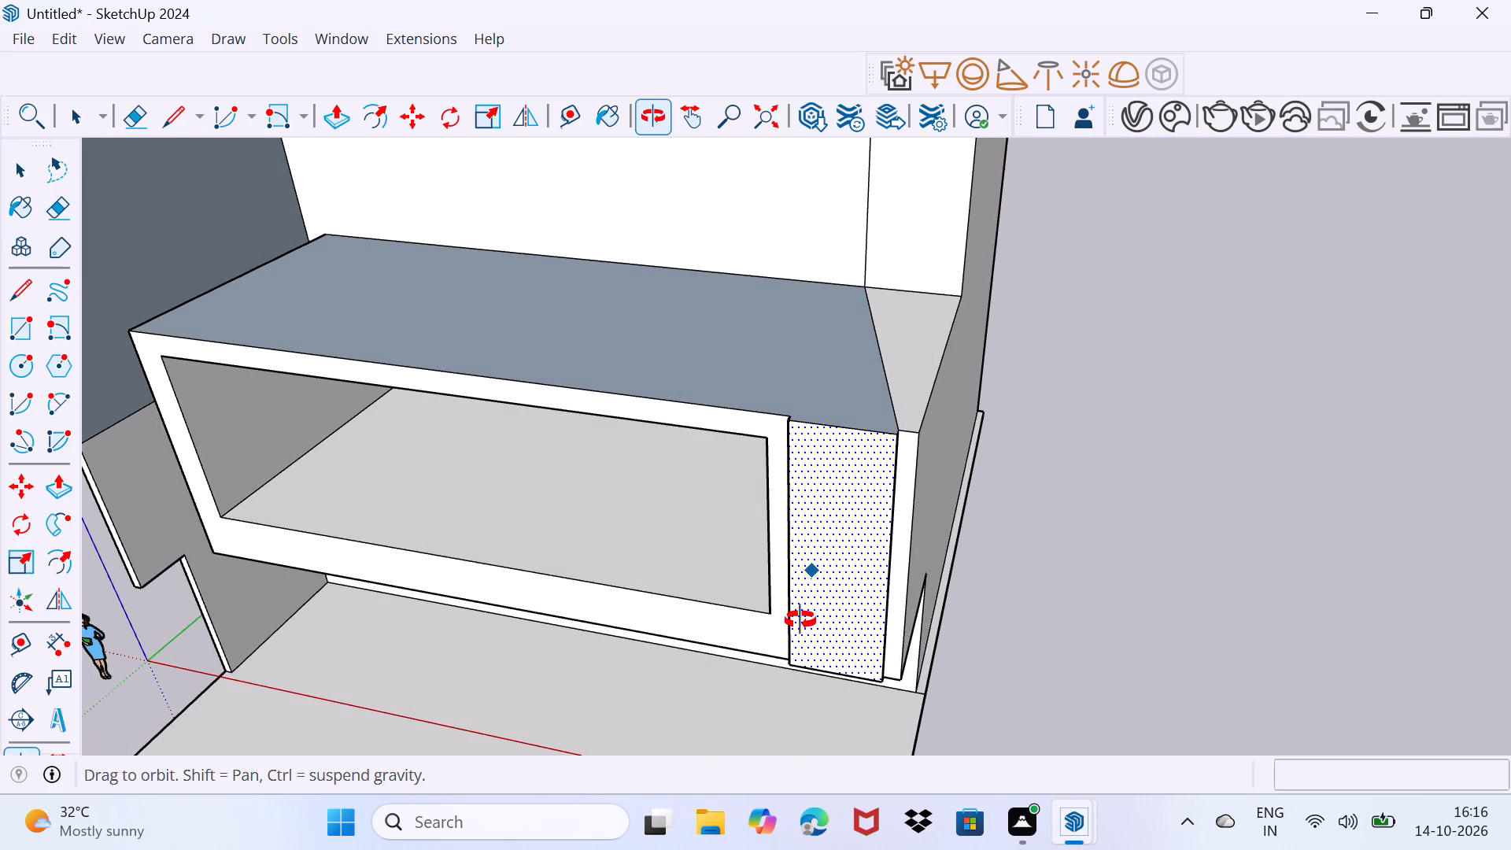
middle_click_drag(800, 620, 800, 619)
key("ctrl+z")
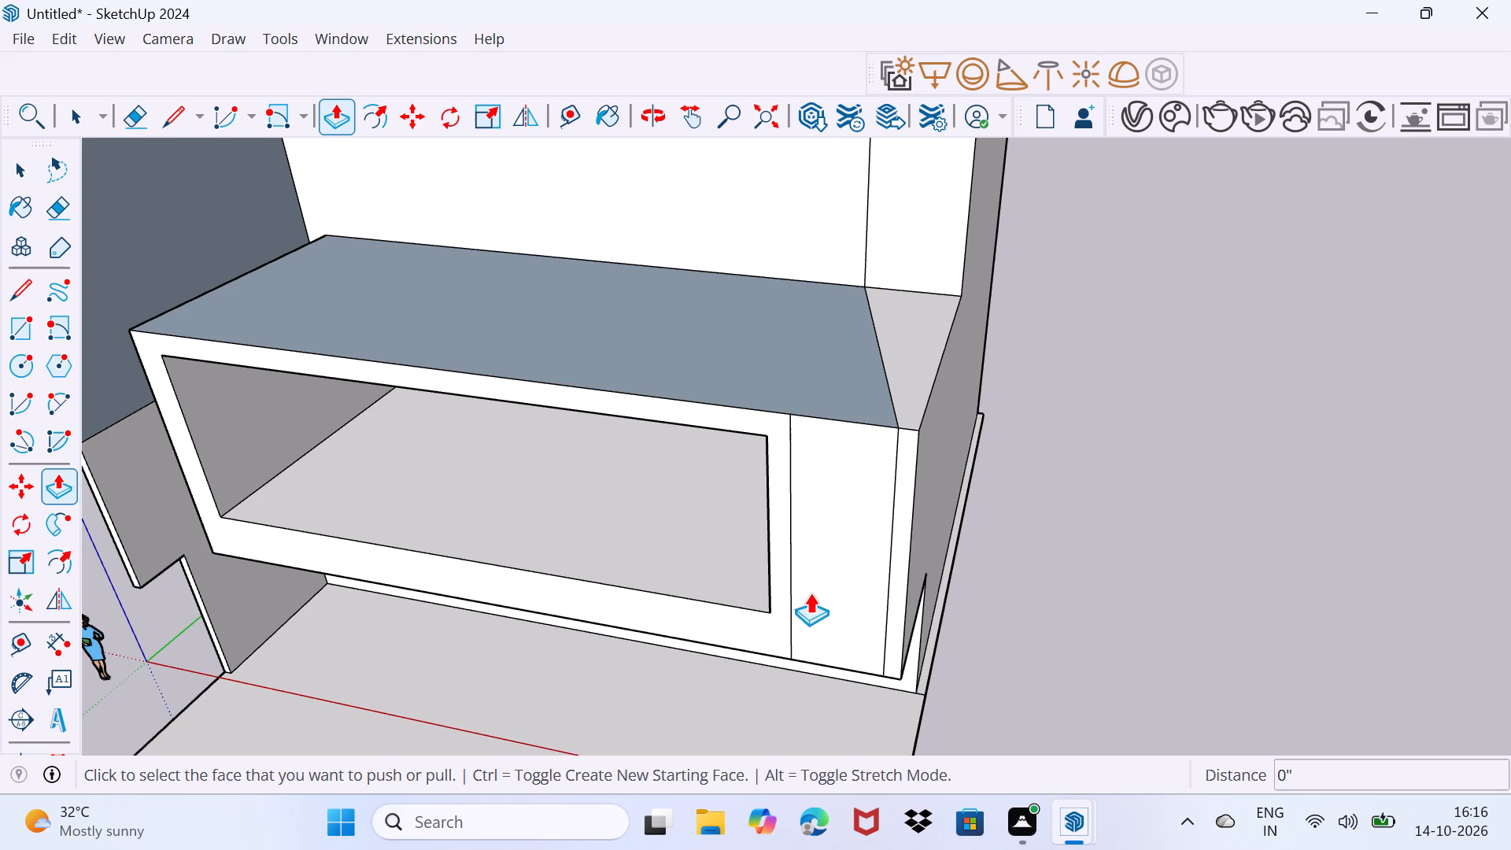
Erase the seam edge across the top face of the projecting second storey.
key("space")
type("e")
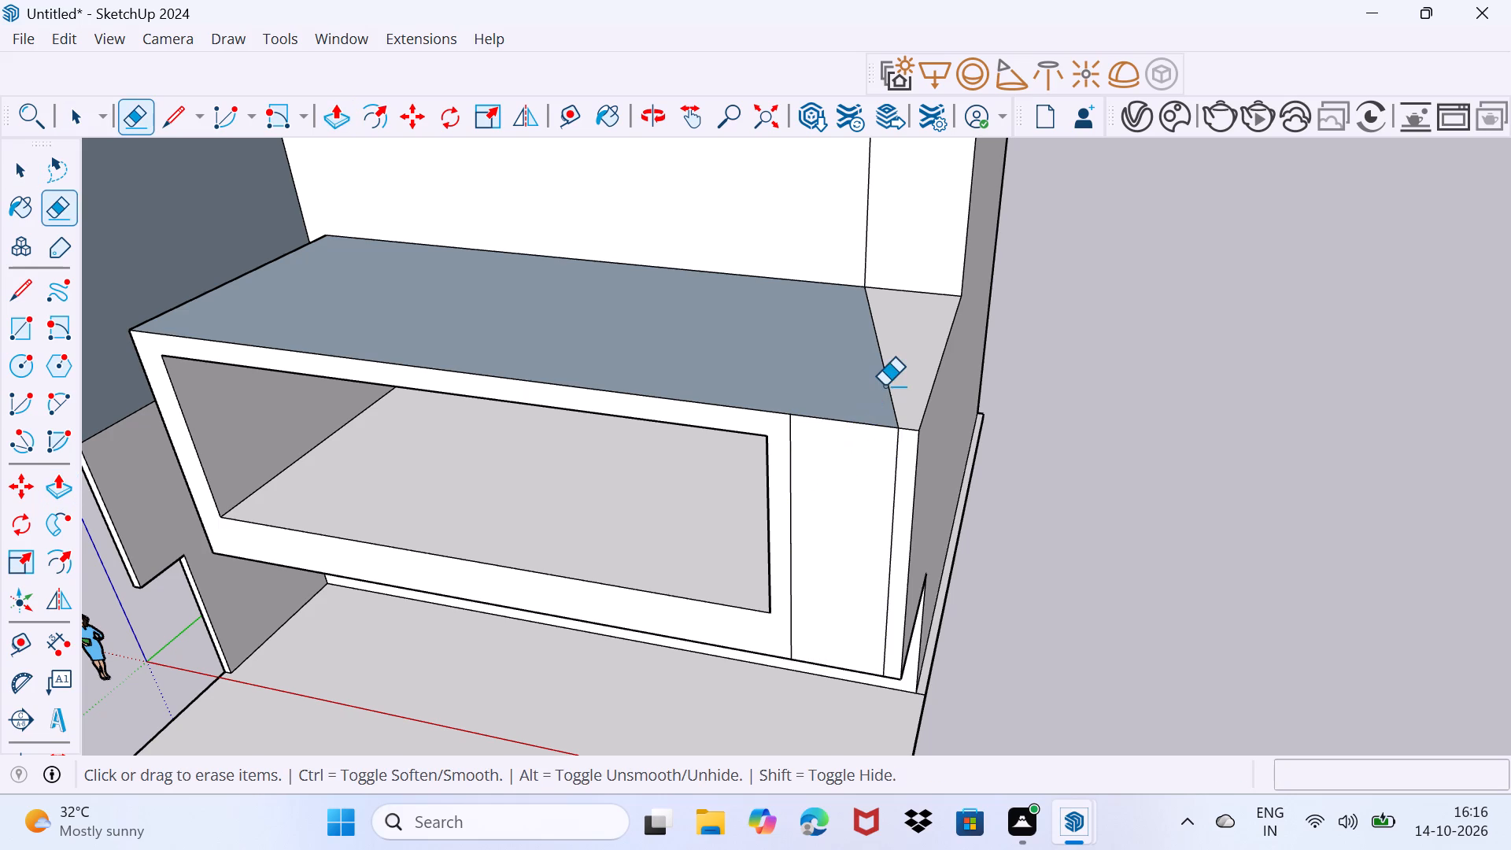
left_click(885, 385)
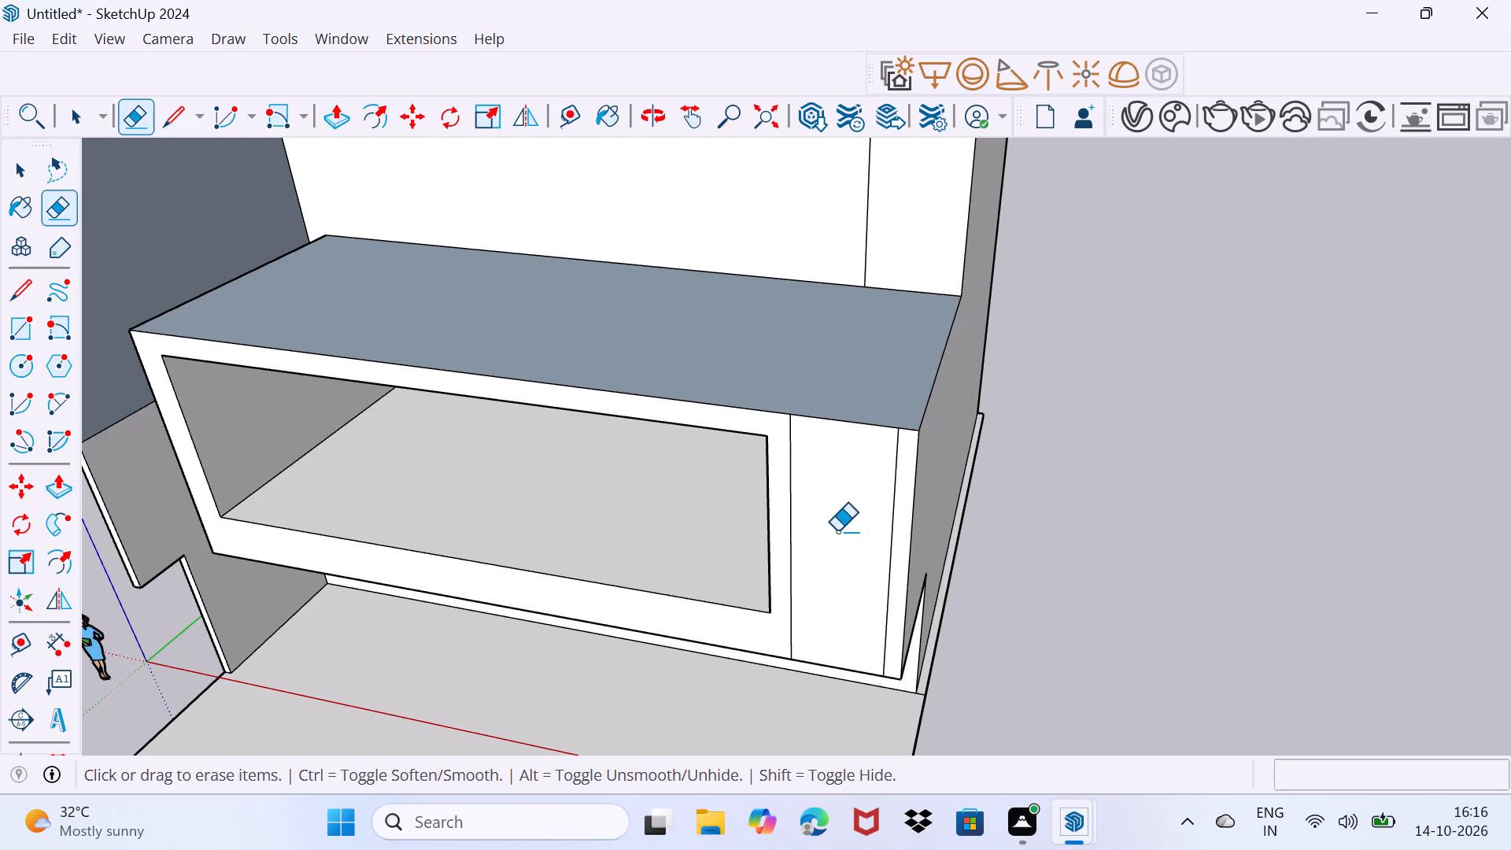
Push/Pull the strip between the two vertical lines 2' 1/2" inward to form a full-height recess beside the opening.
key("space")
type("p")
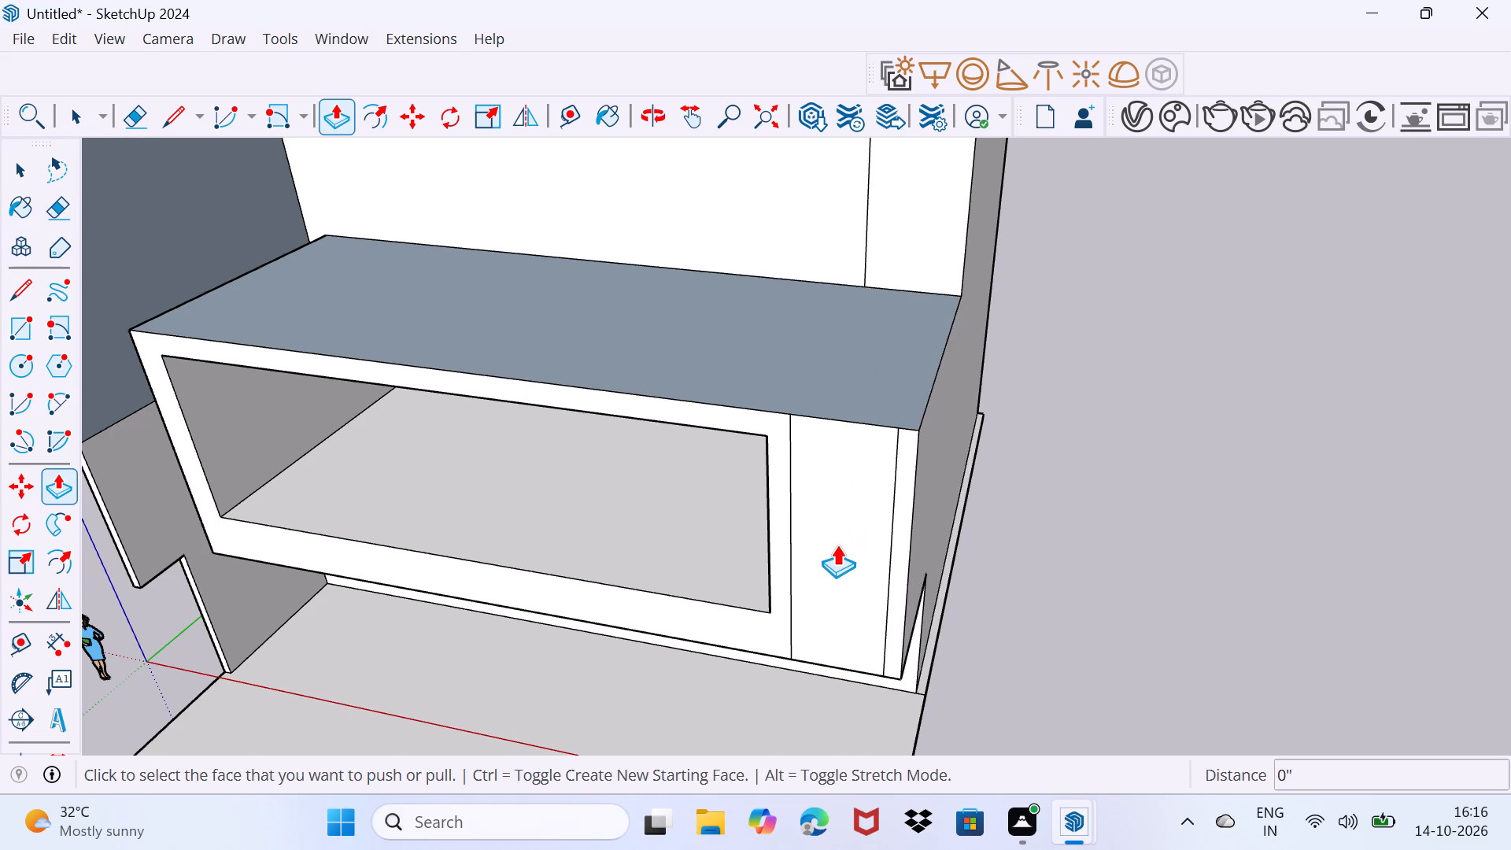
key("space")
left_click(838, 546)
key("p")
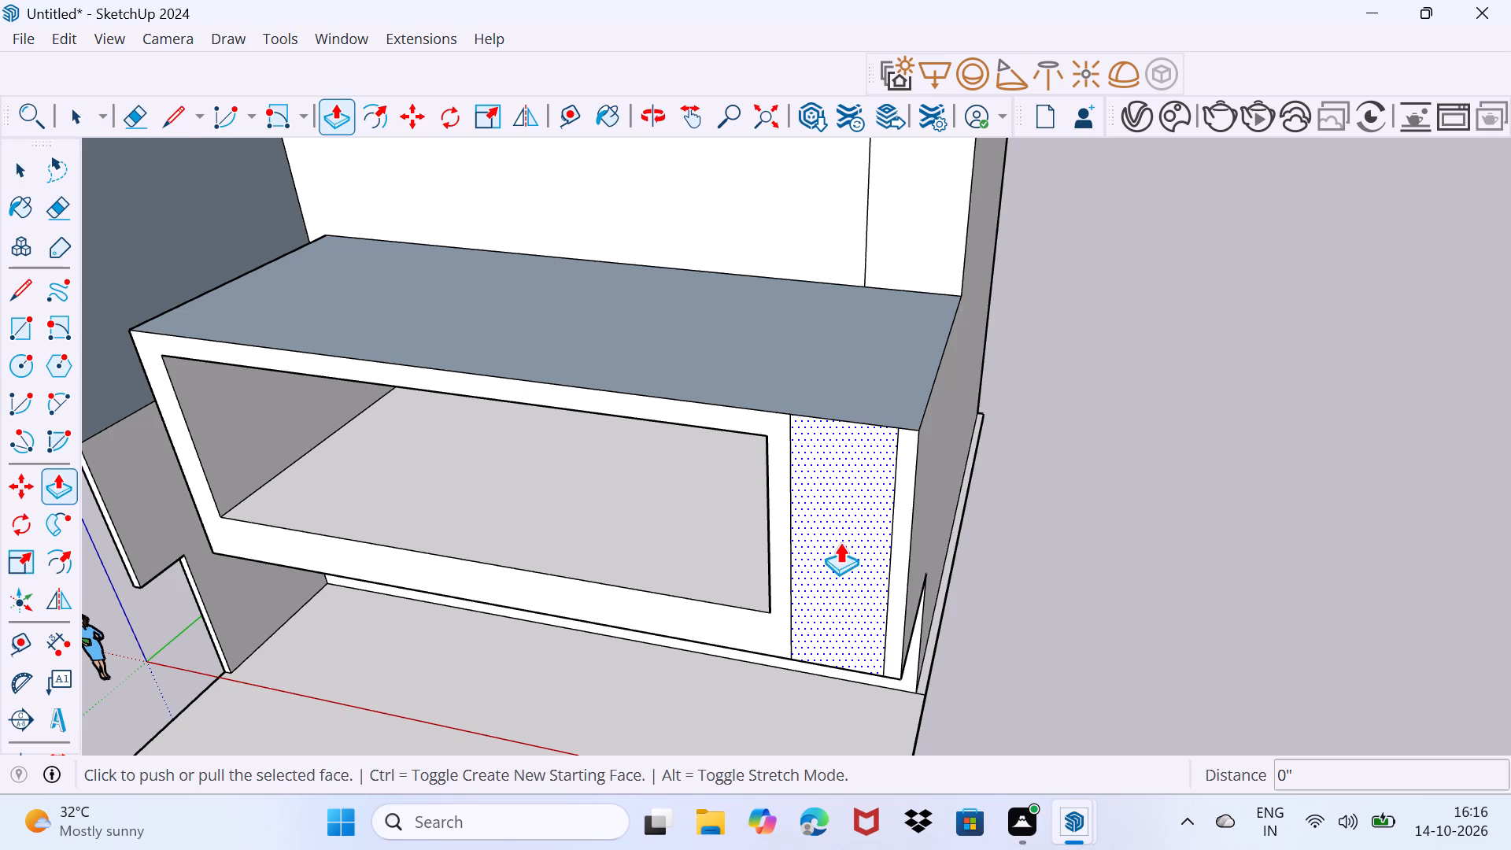
left_click(840, 542)
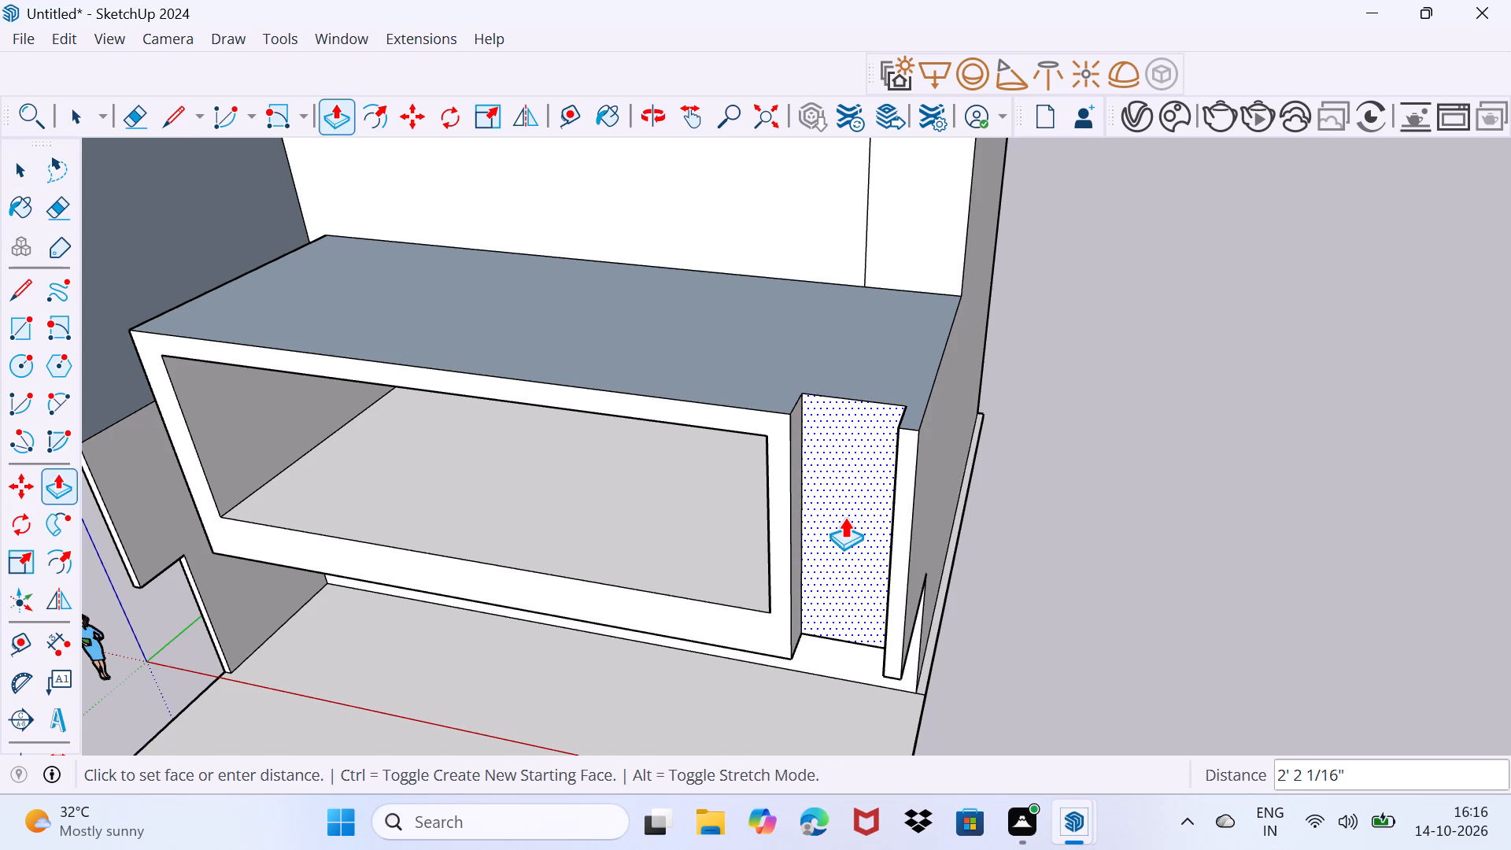
left_click(844, 518)
key("space")
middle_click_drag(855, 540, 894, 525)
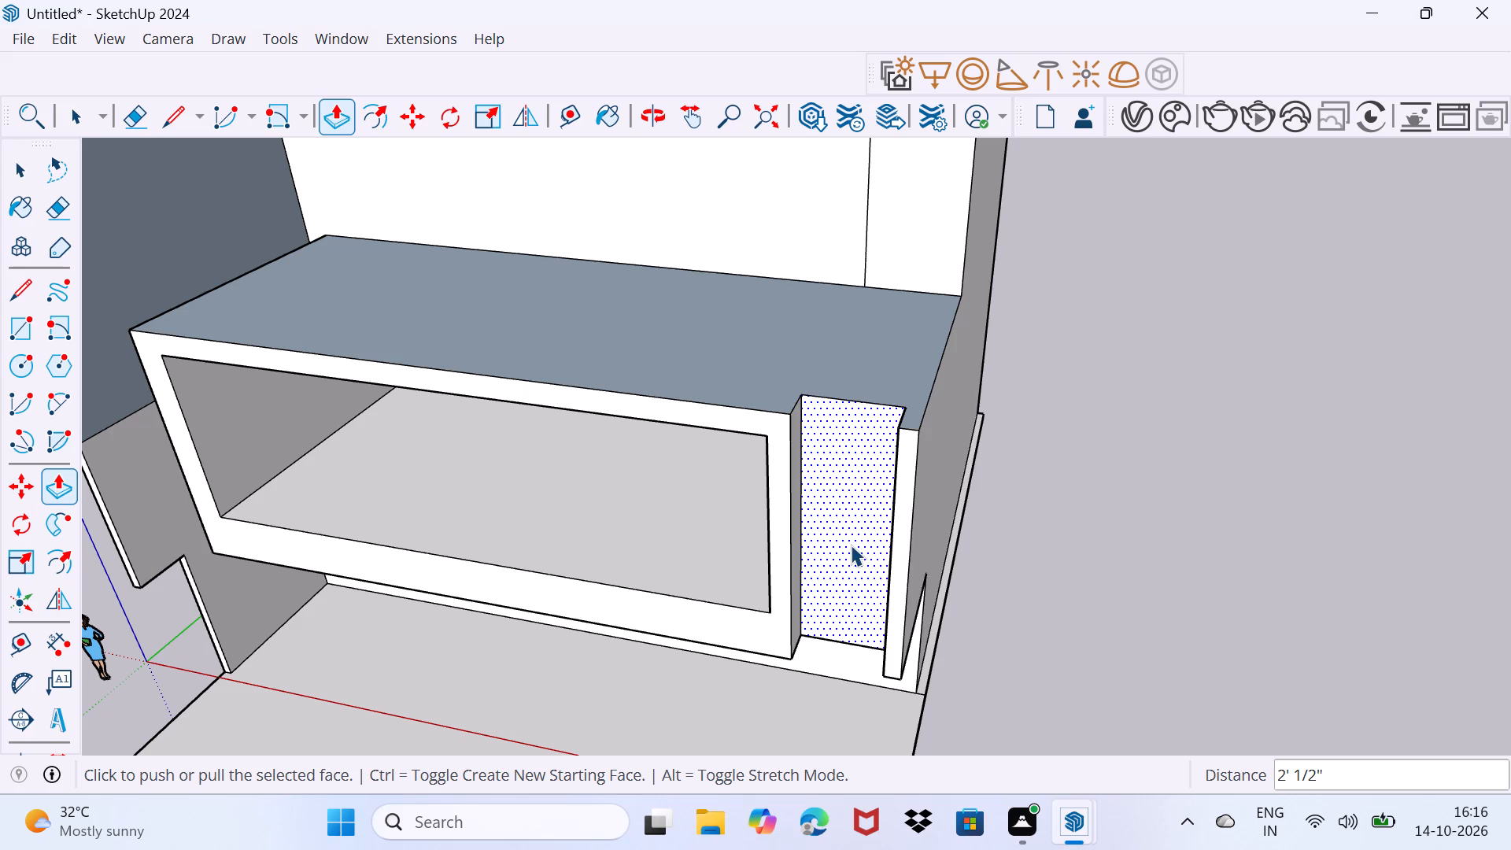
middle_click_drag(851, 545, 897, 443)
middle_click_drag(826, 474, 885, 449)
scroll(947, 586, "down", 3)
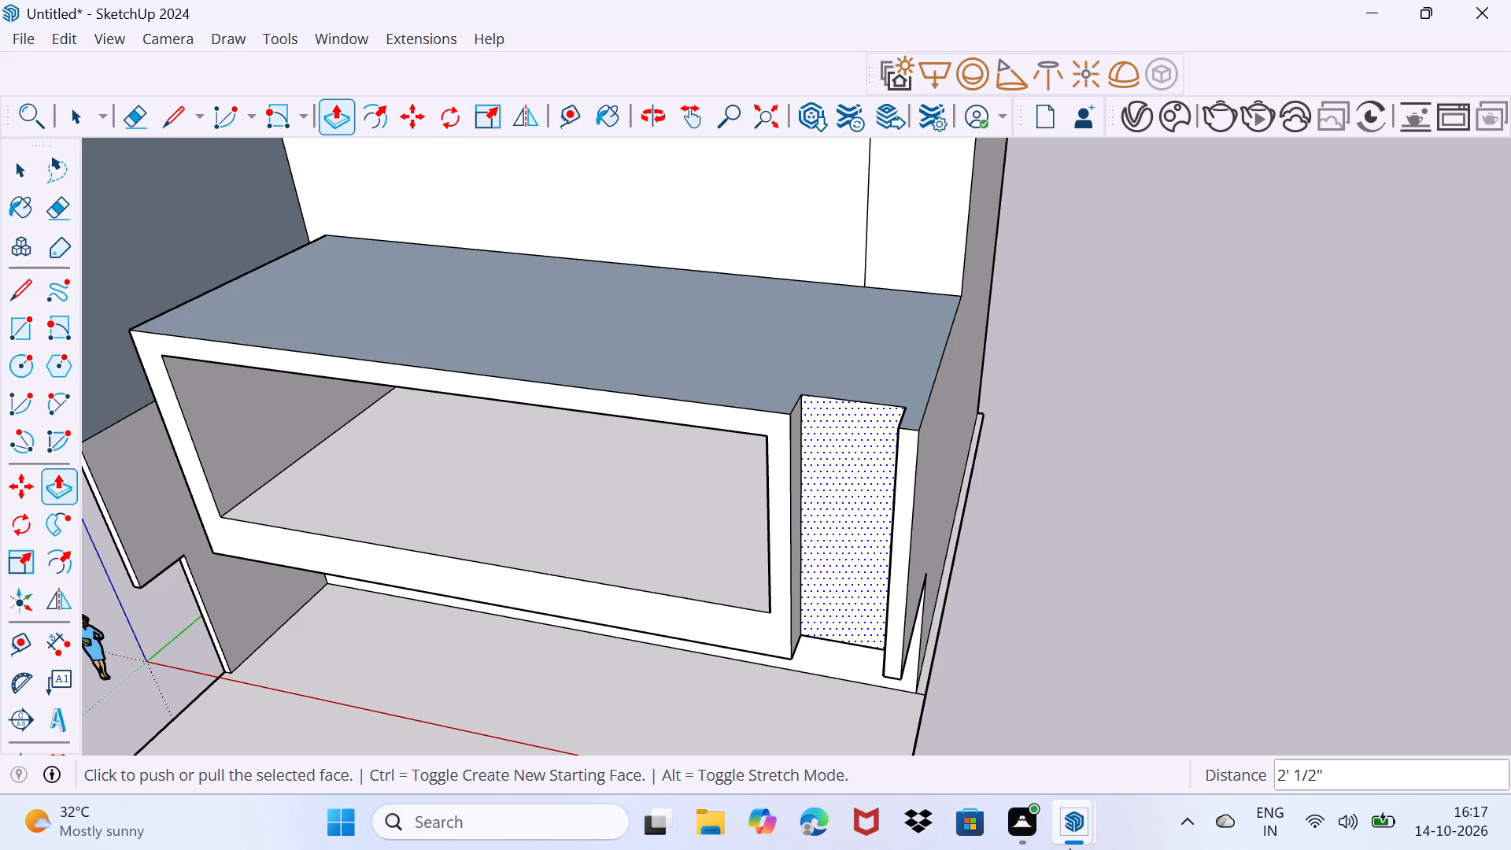
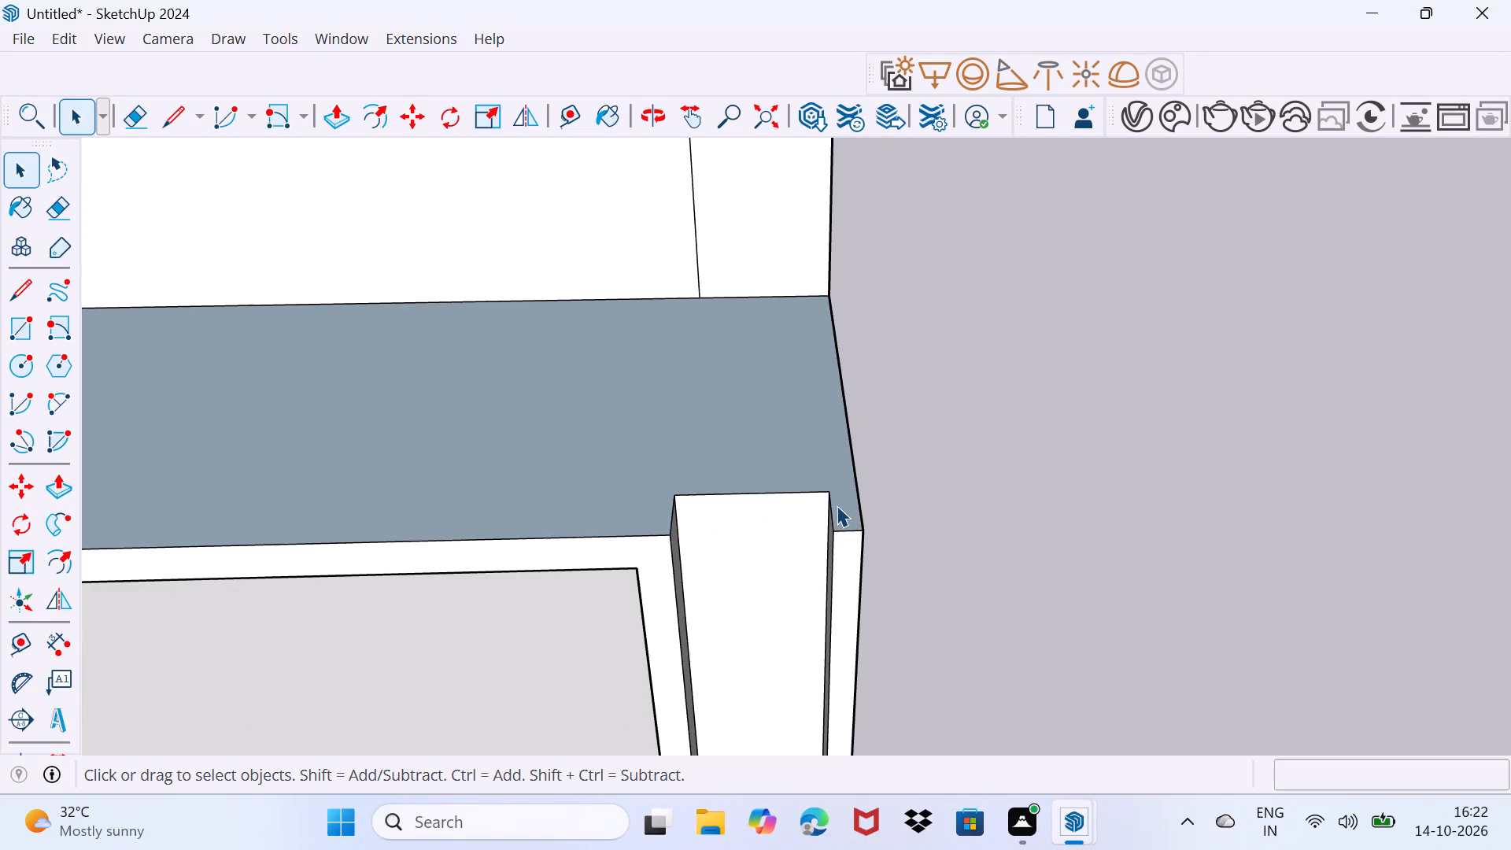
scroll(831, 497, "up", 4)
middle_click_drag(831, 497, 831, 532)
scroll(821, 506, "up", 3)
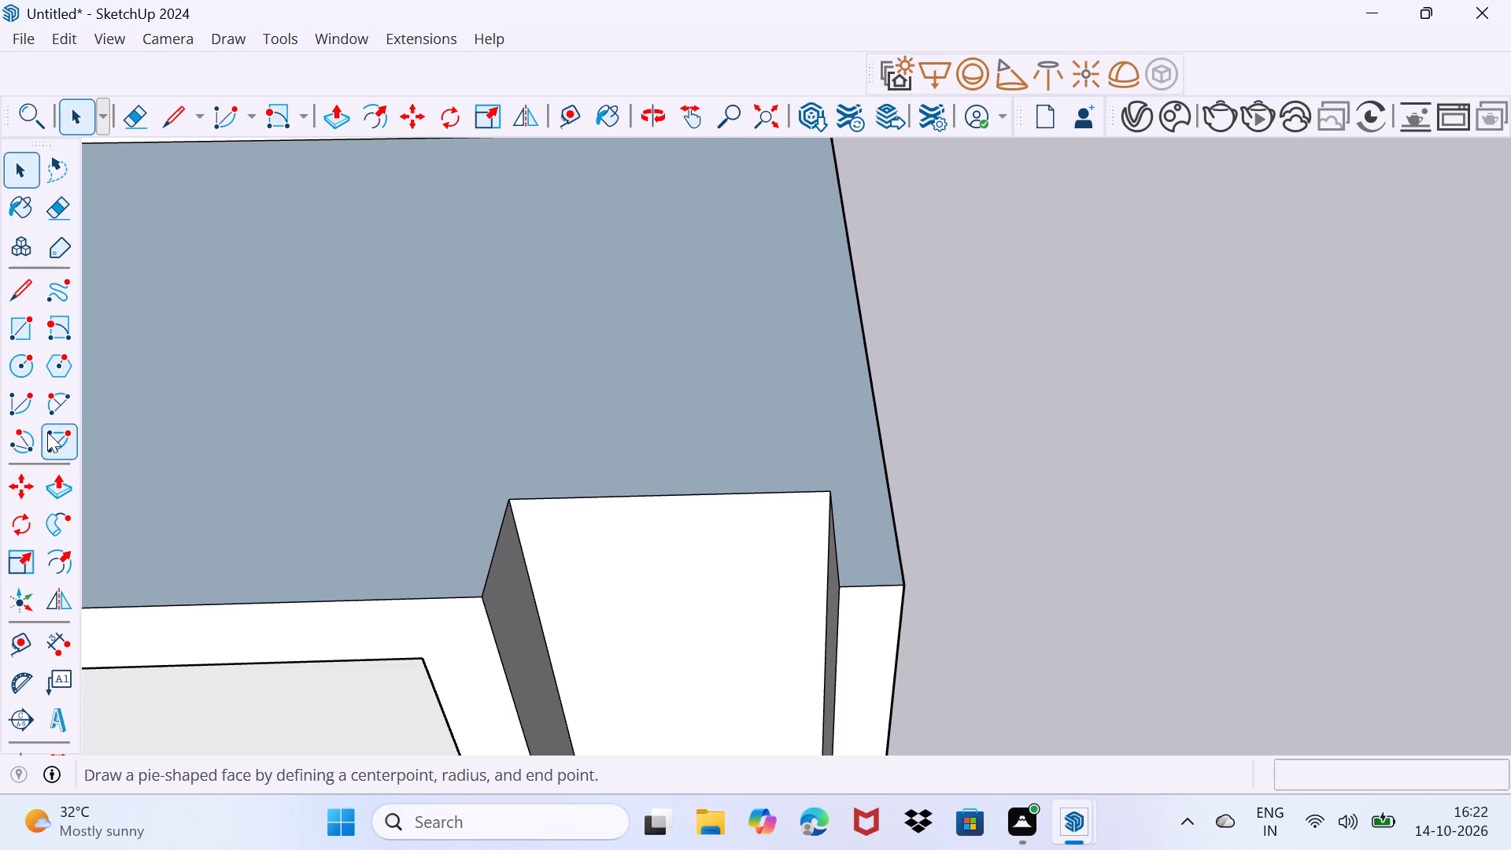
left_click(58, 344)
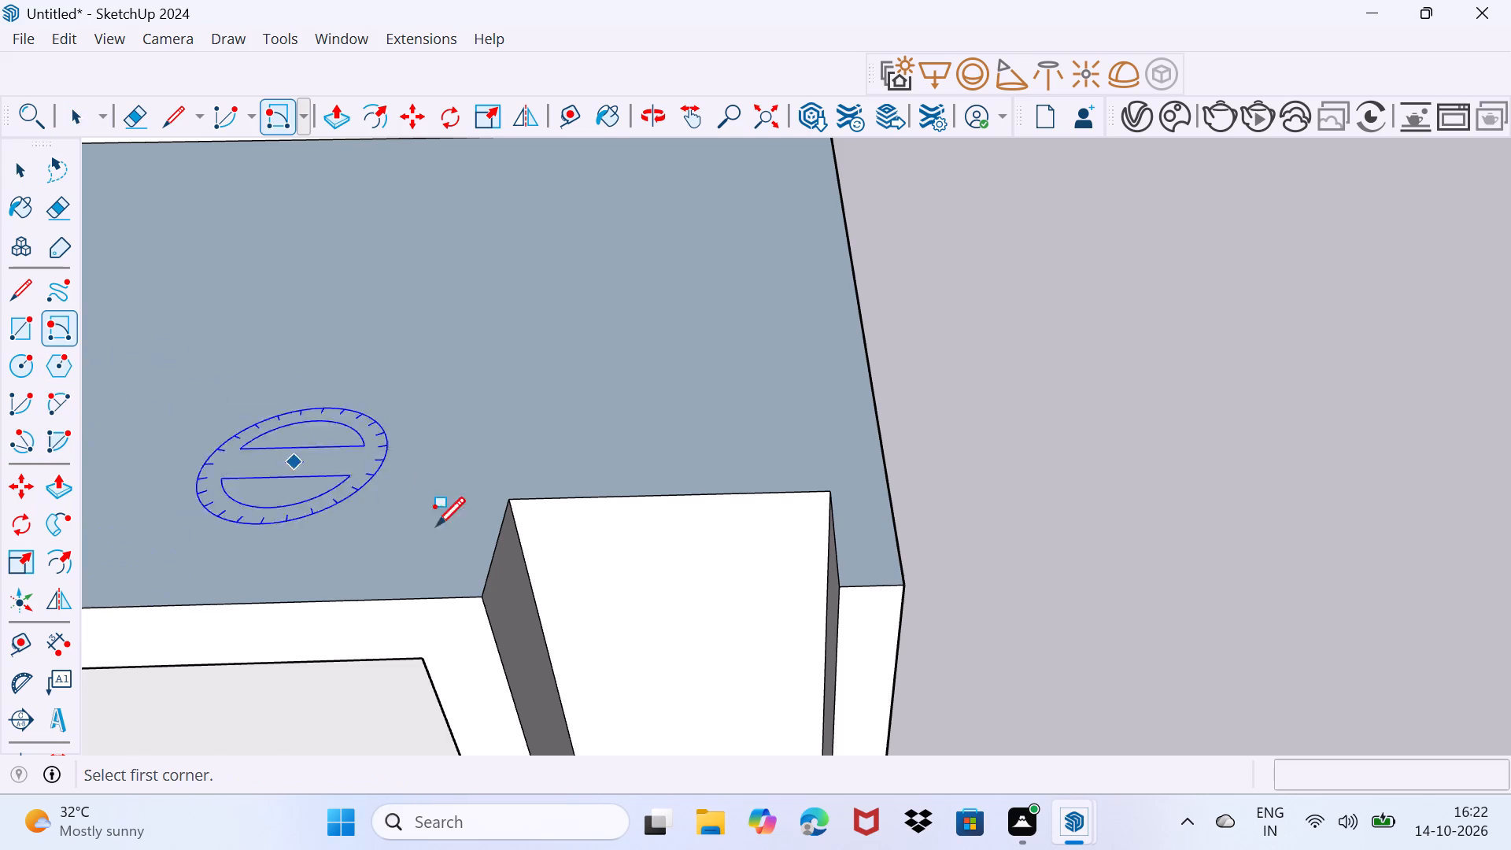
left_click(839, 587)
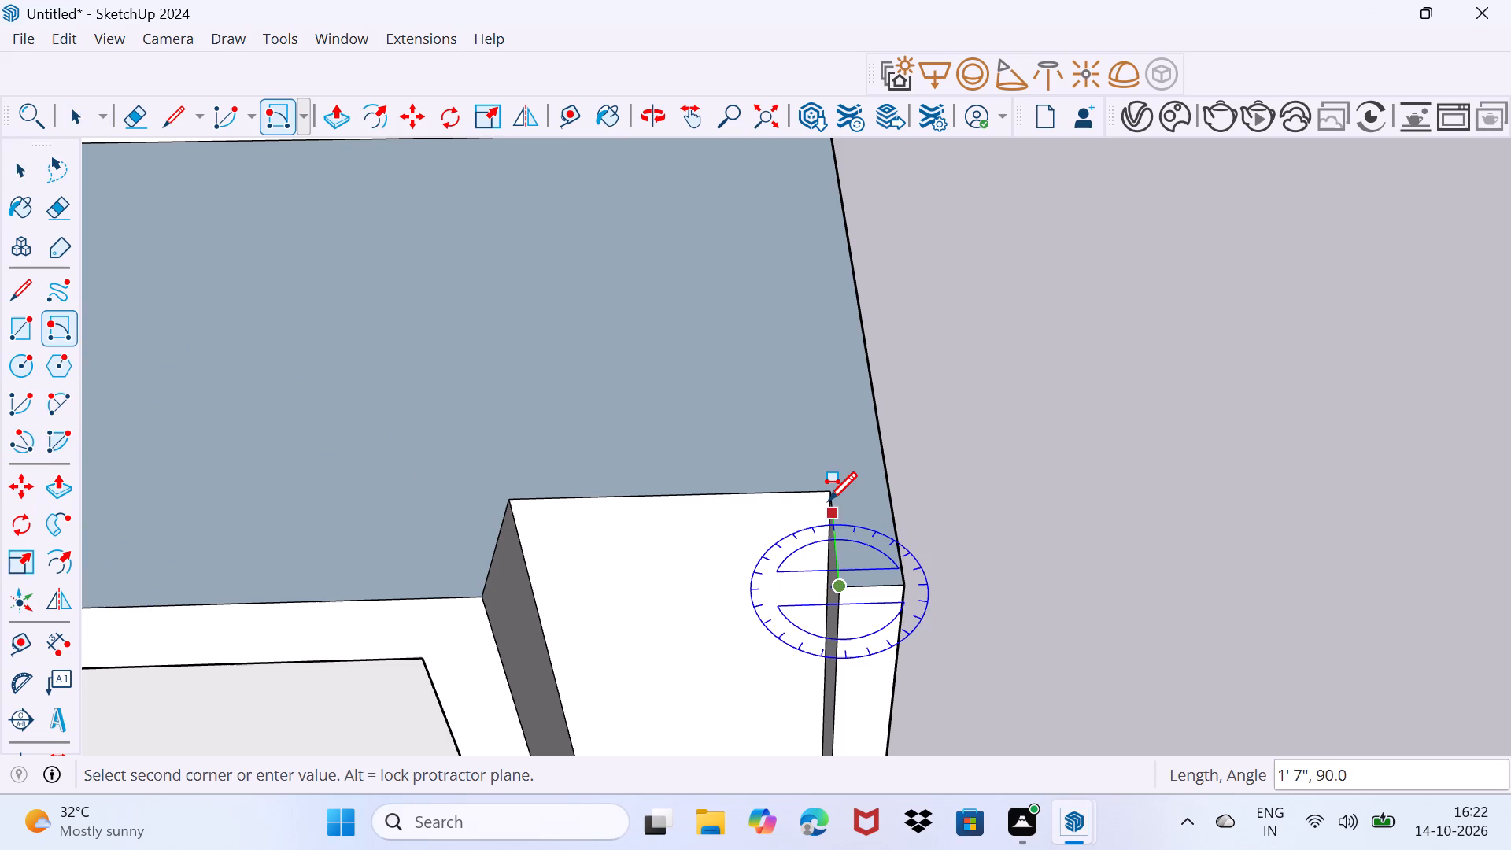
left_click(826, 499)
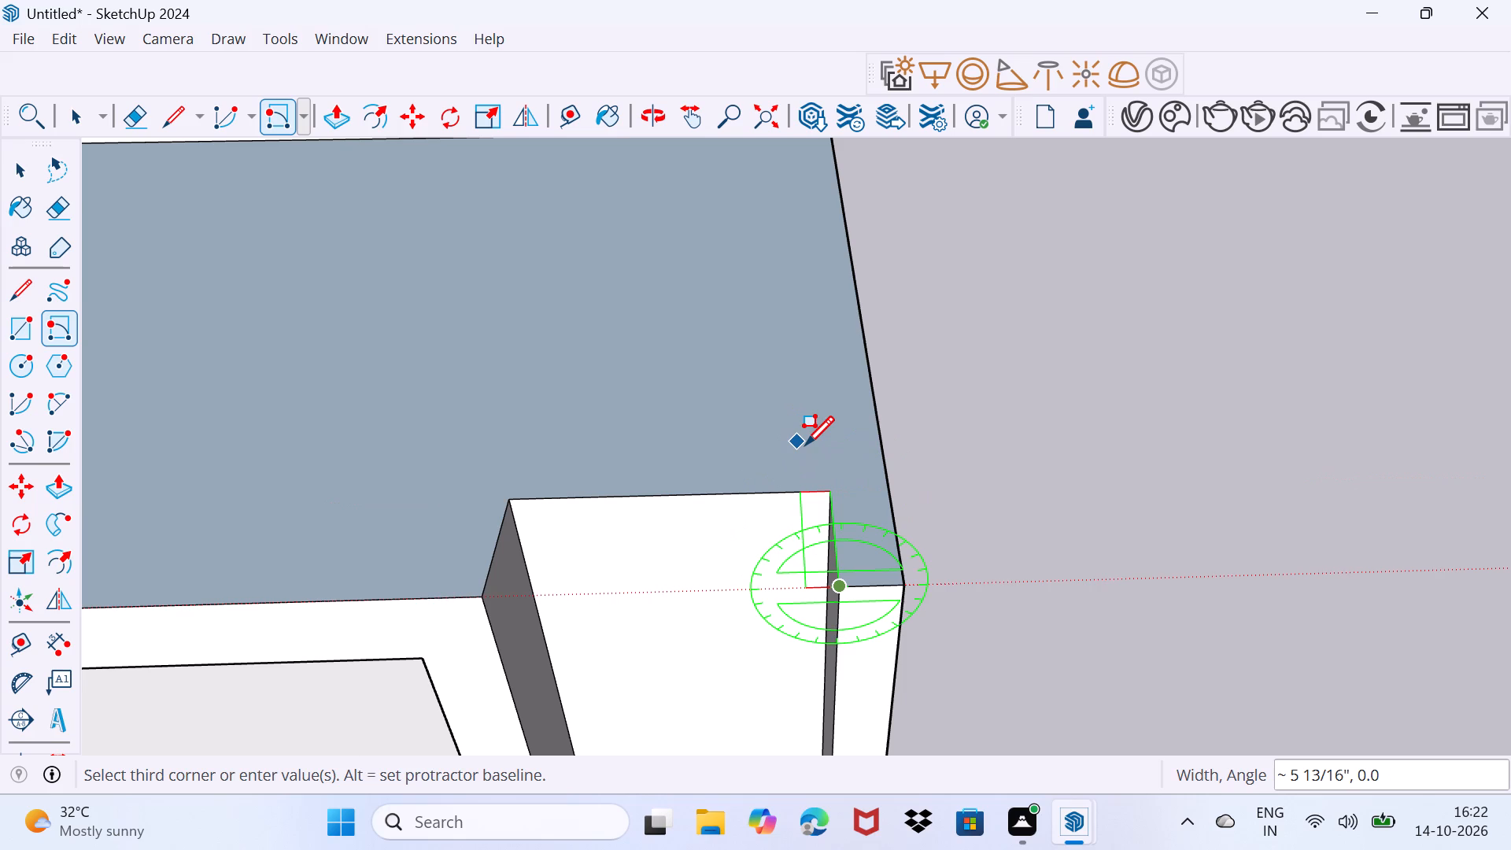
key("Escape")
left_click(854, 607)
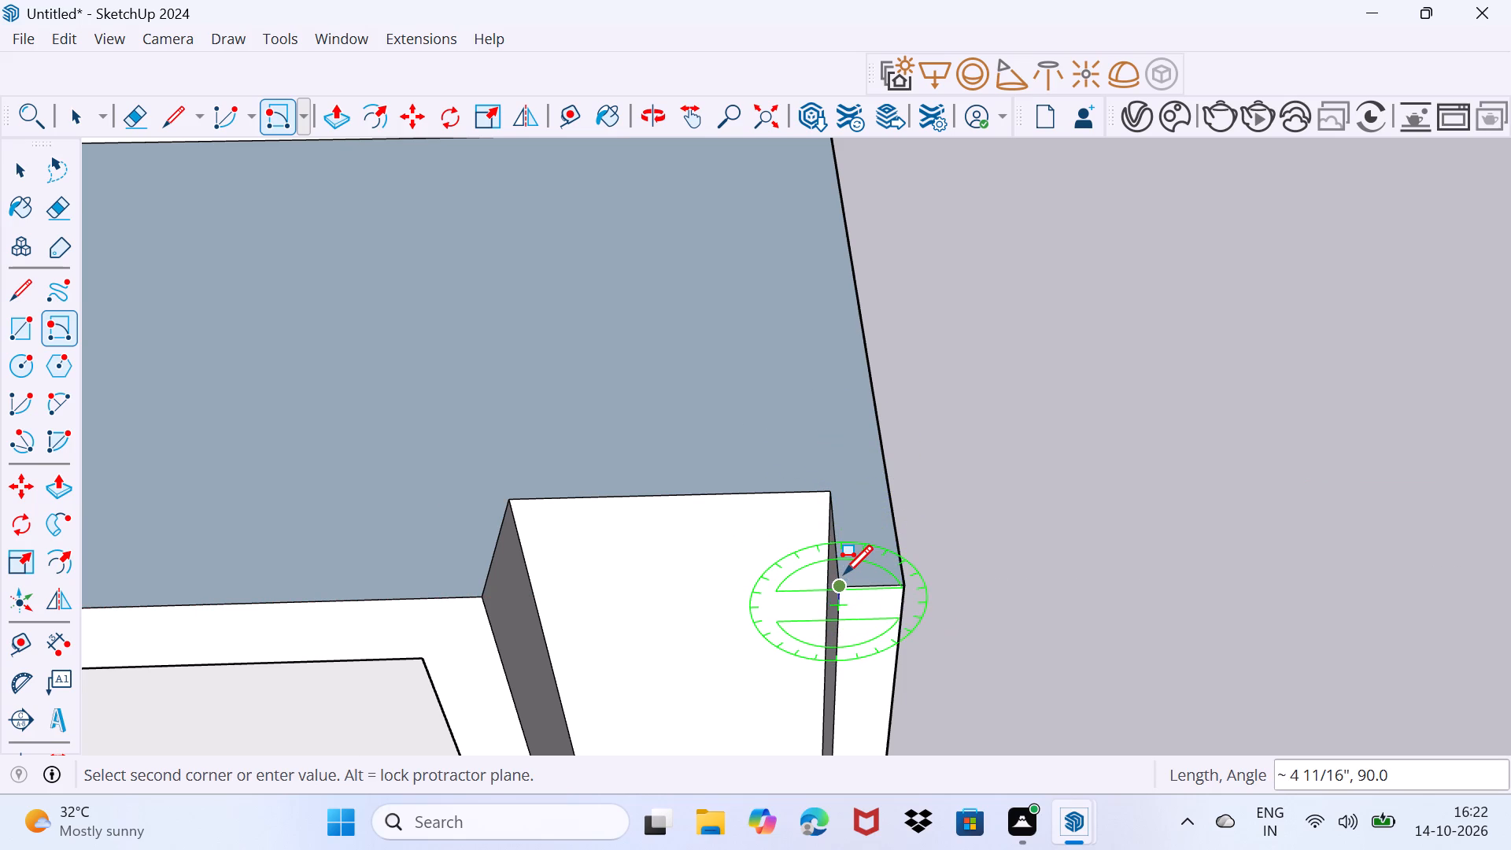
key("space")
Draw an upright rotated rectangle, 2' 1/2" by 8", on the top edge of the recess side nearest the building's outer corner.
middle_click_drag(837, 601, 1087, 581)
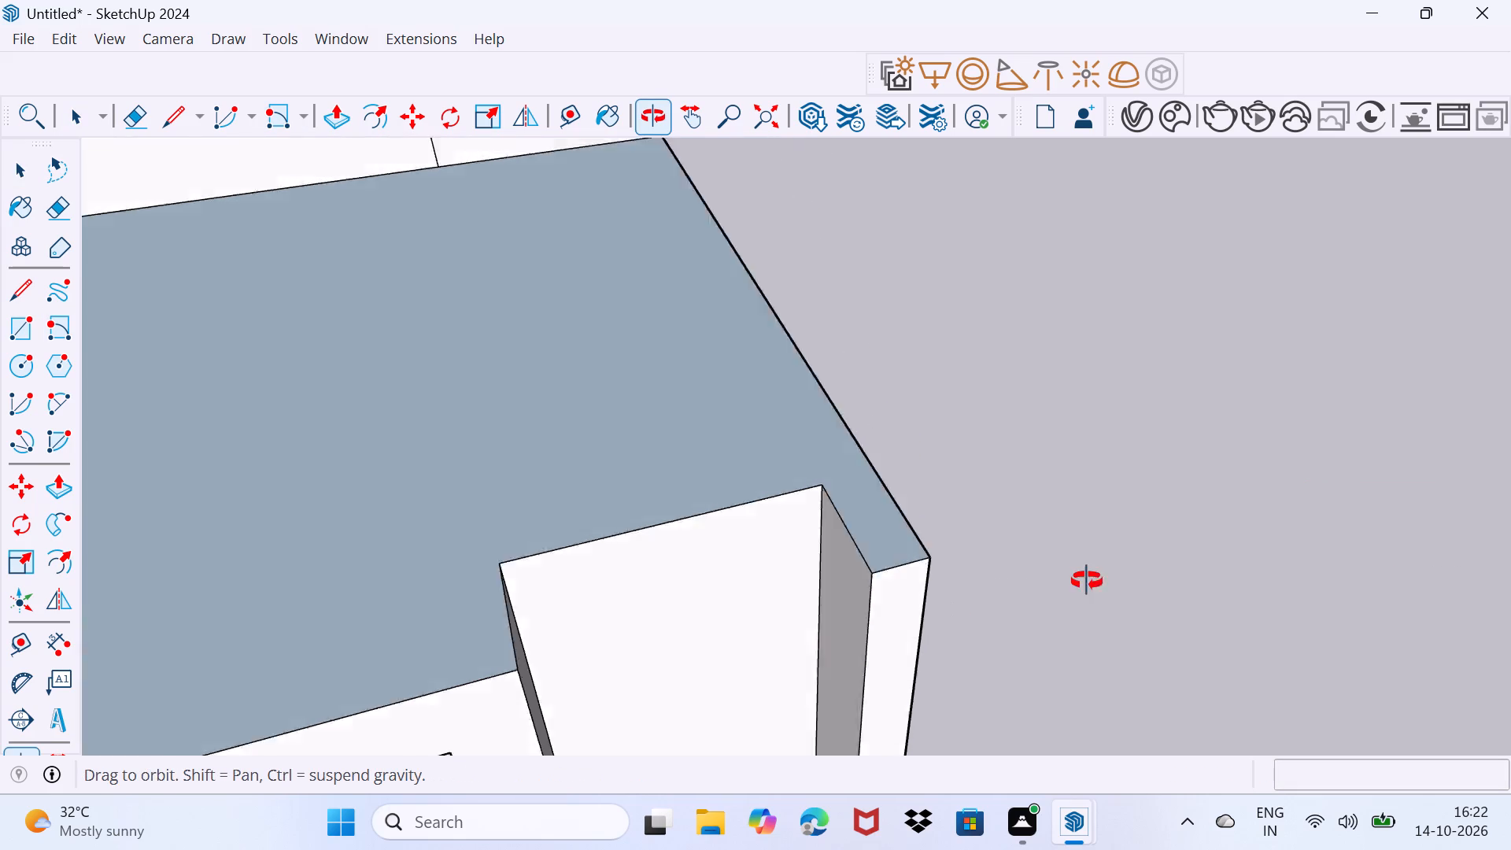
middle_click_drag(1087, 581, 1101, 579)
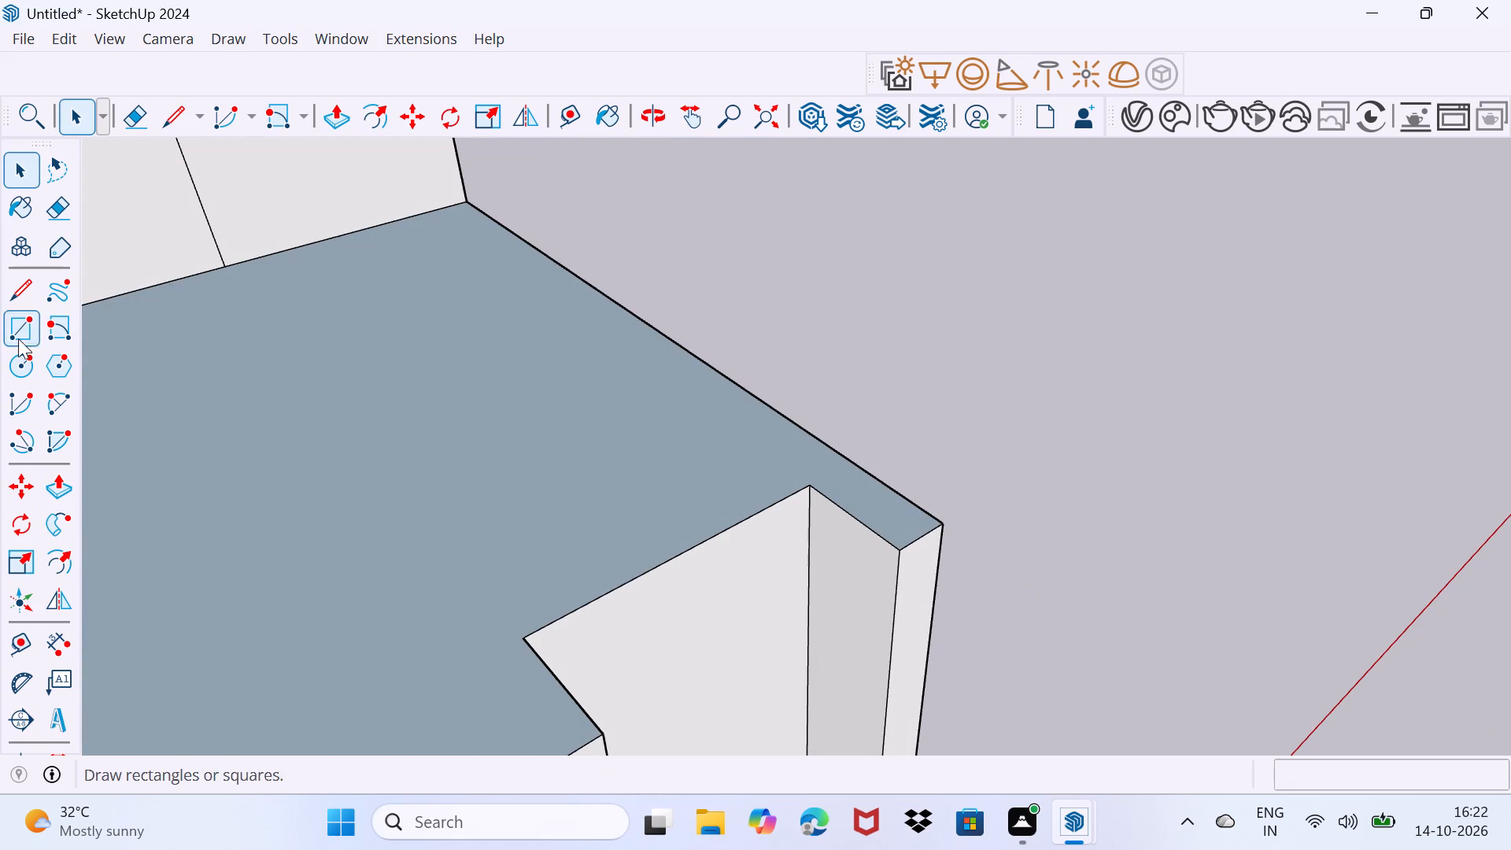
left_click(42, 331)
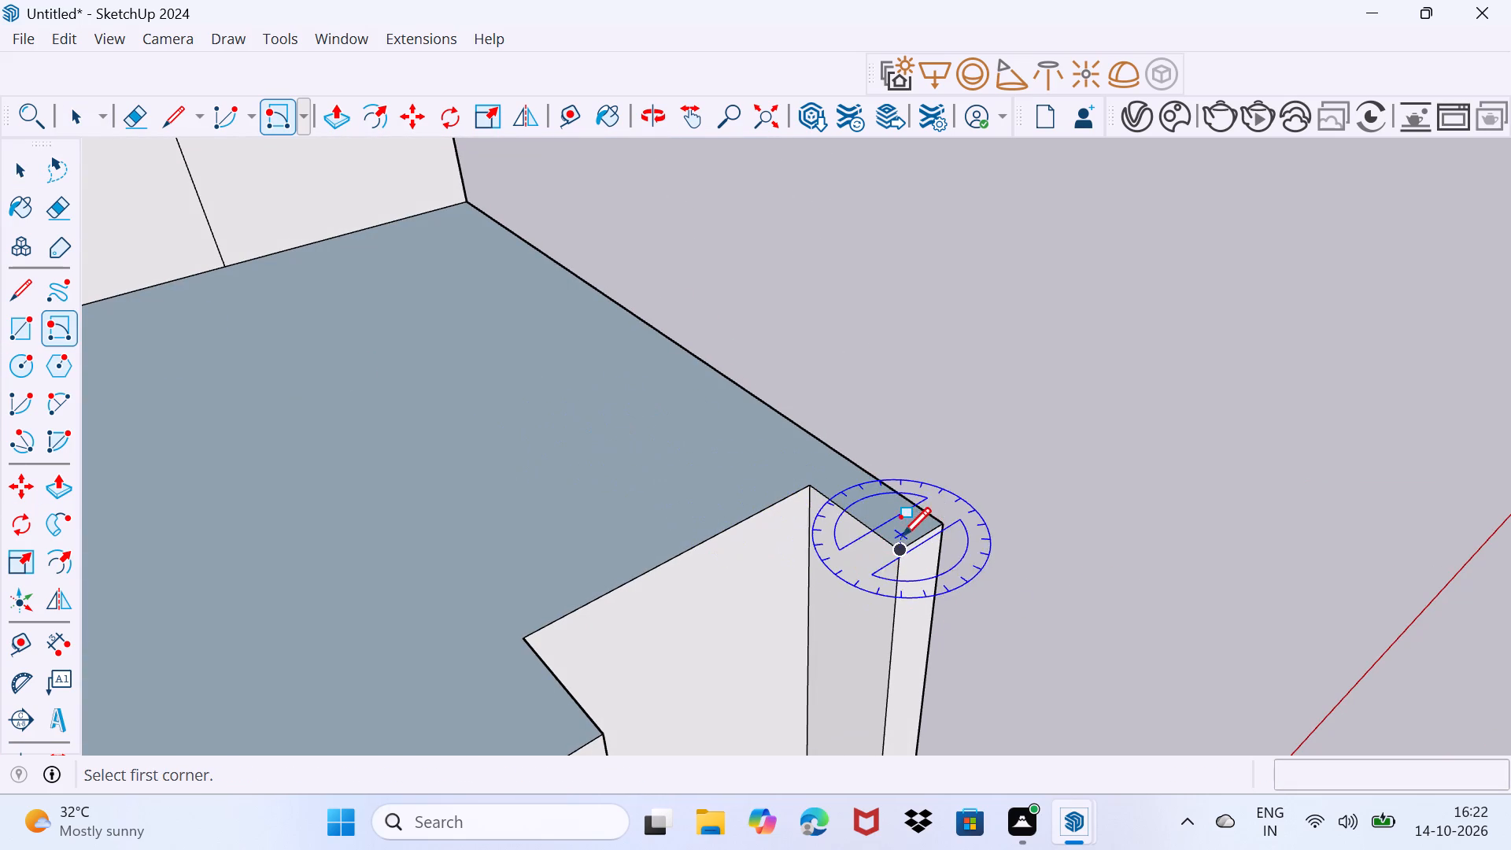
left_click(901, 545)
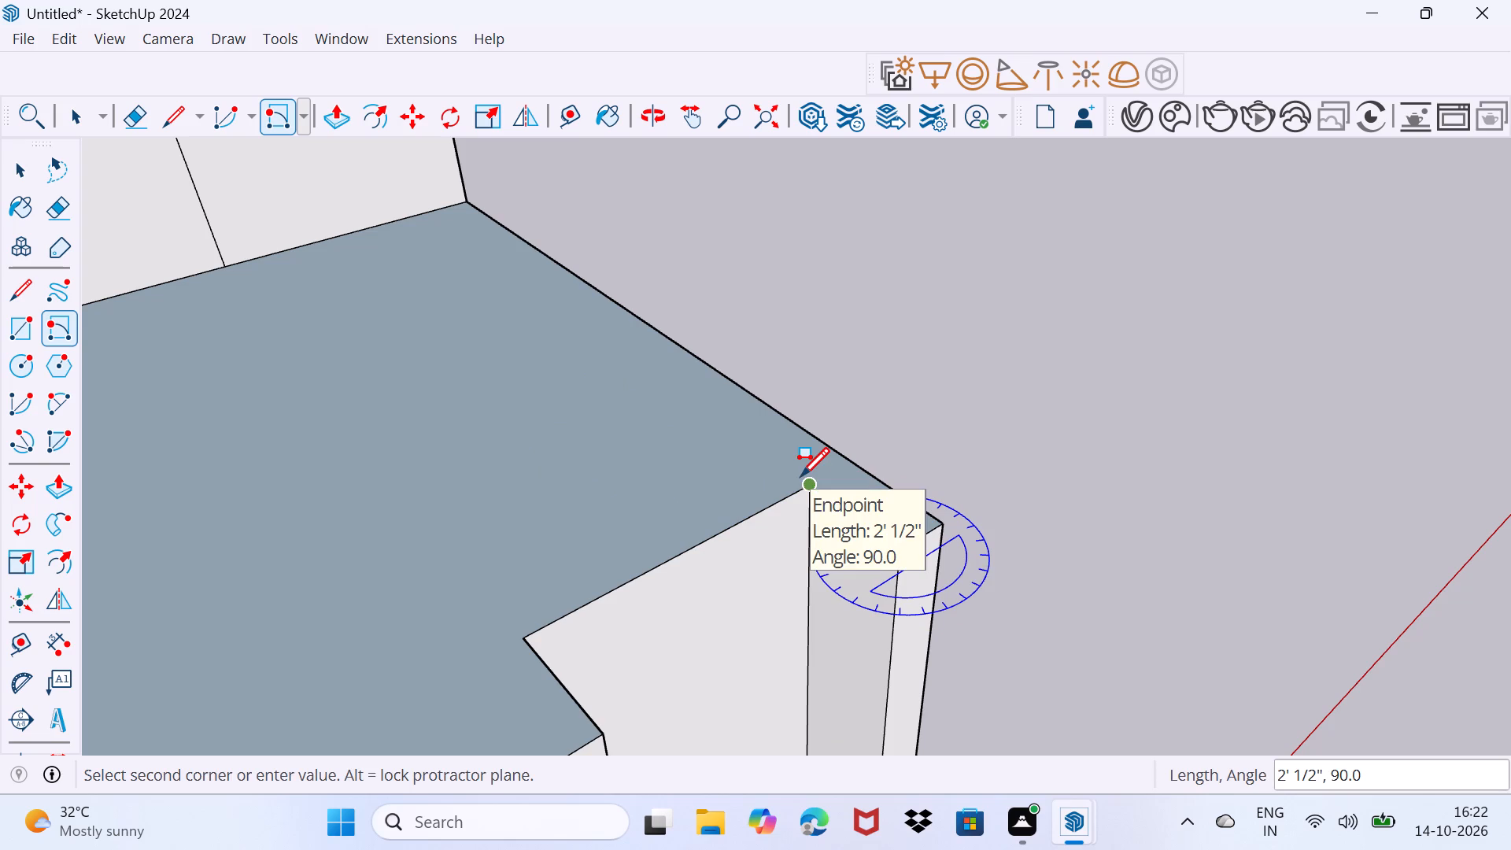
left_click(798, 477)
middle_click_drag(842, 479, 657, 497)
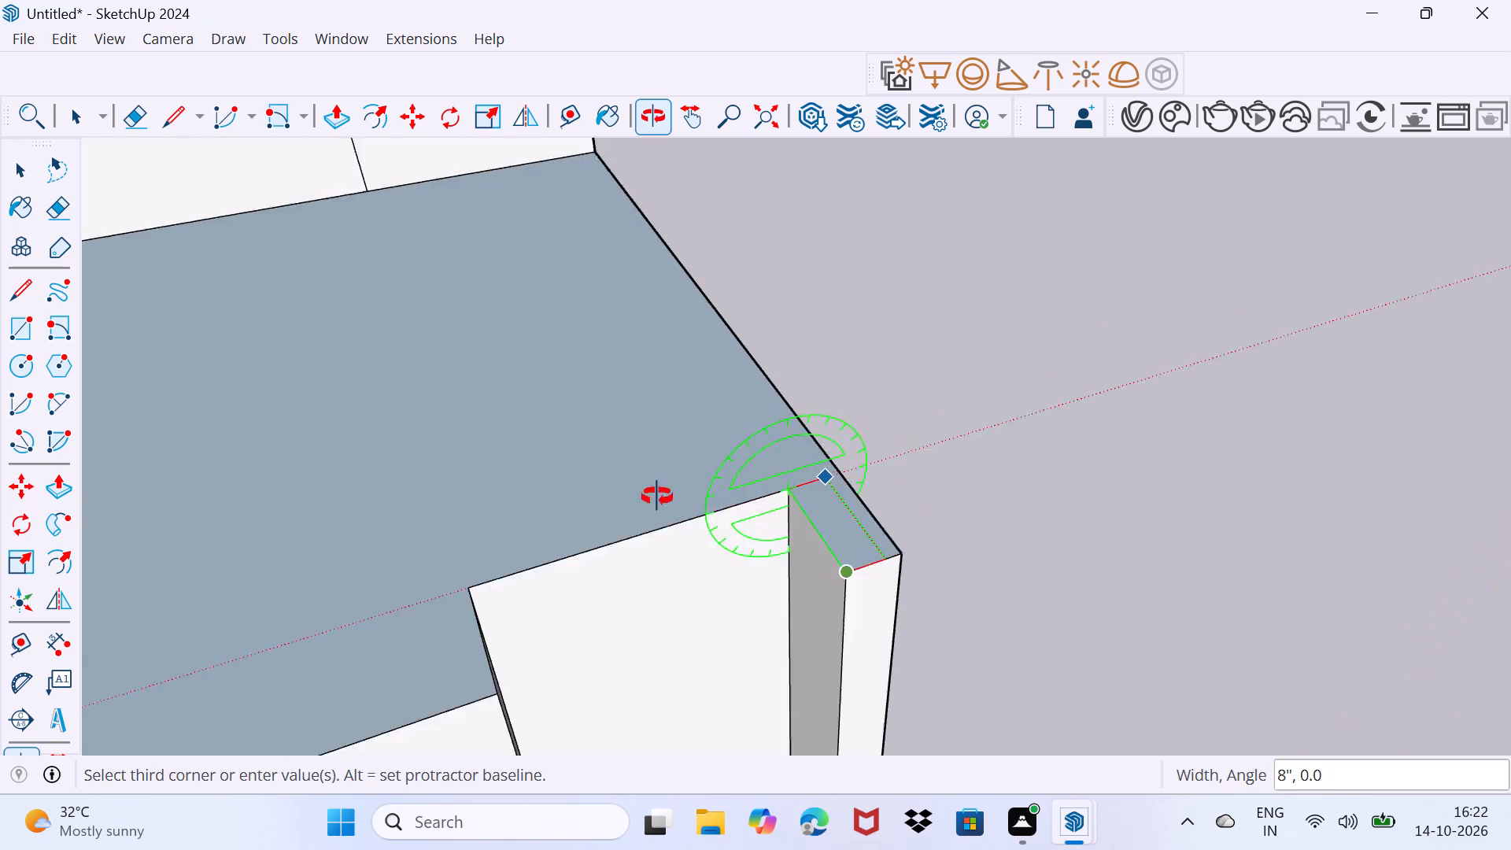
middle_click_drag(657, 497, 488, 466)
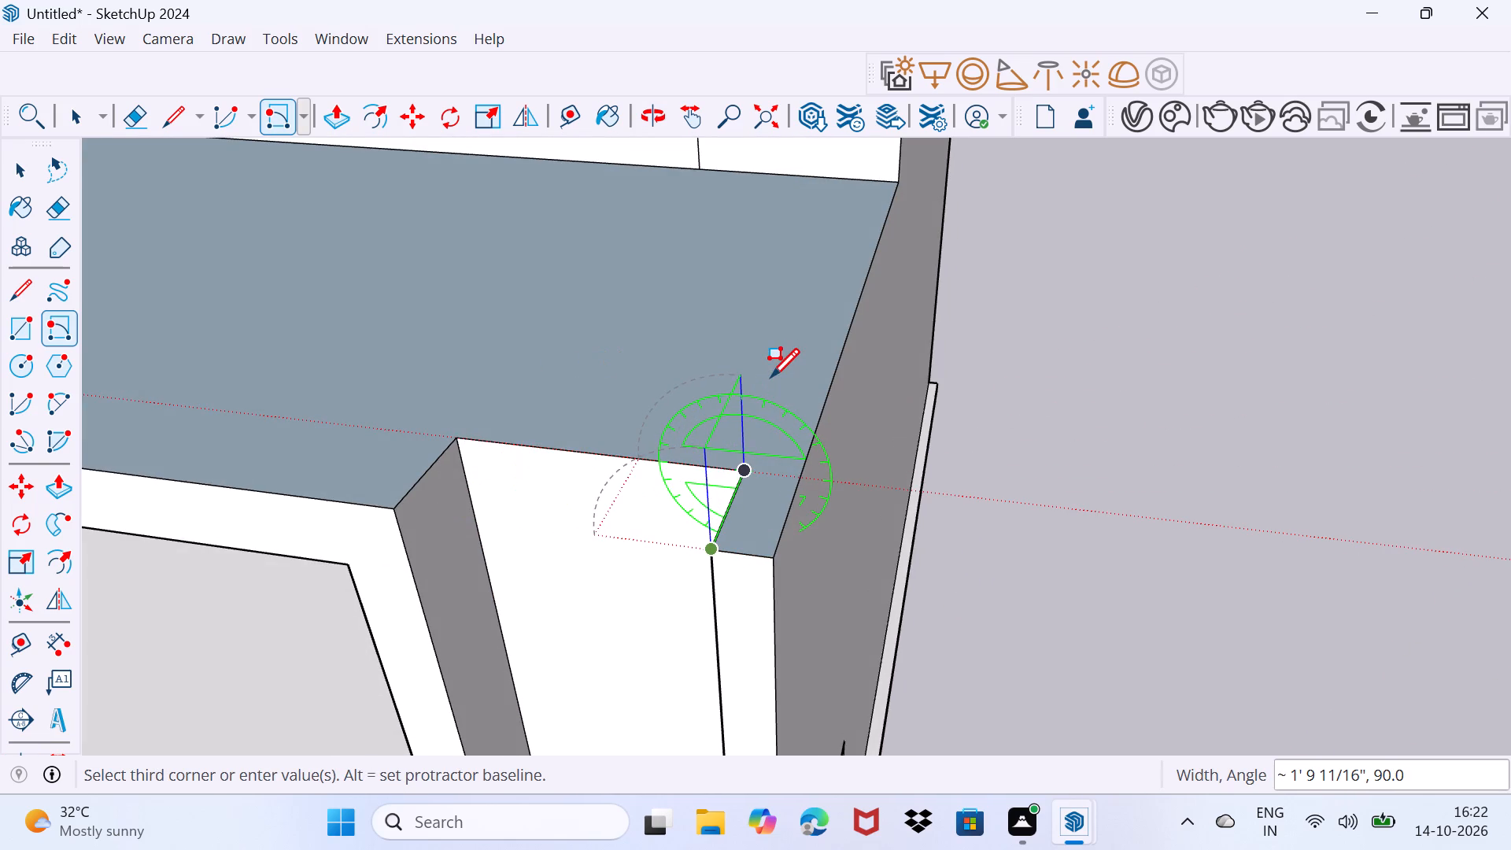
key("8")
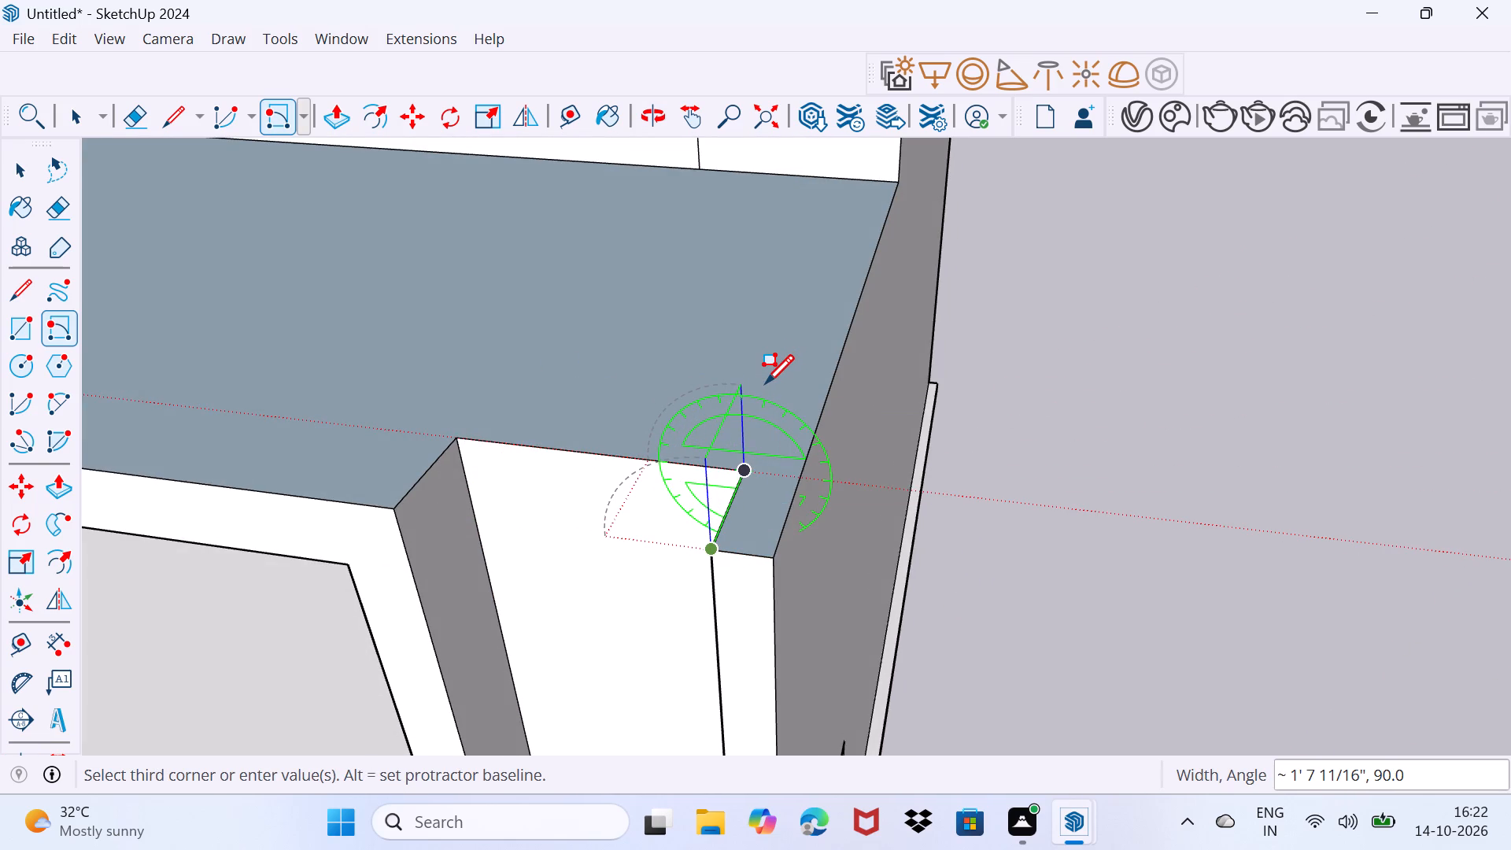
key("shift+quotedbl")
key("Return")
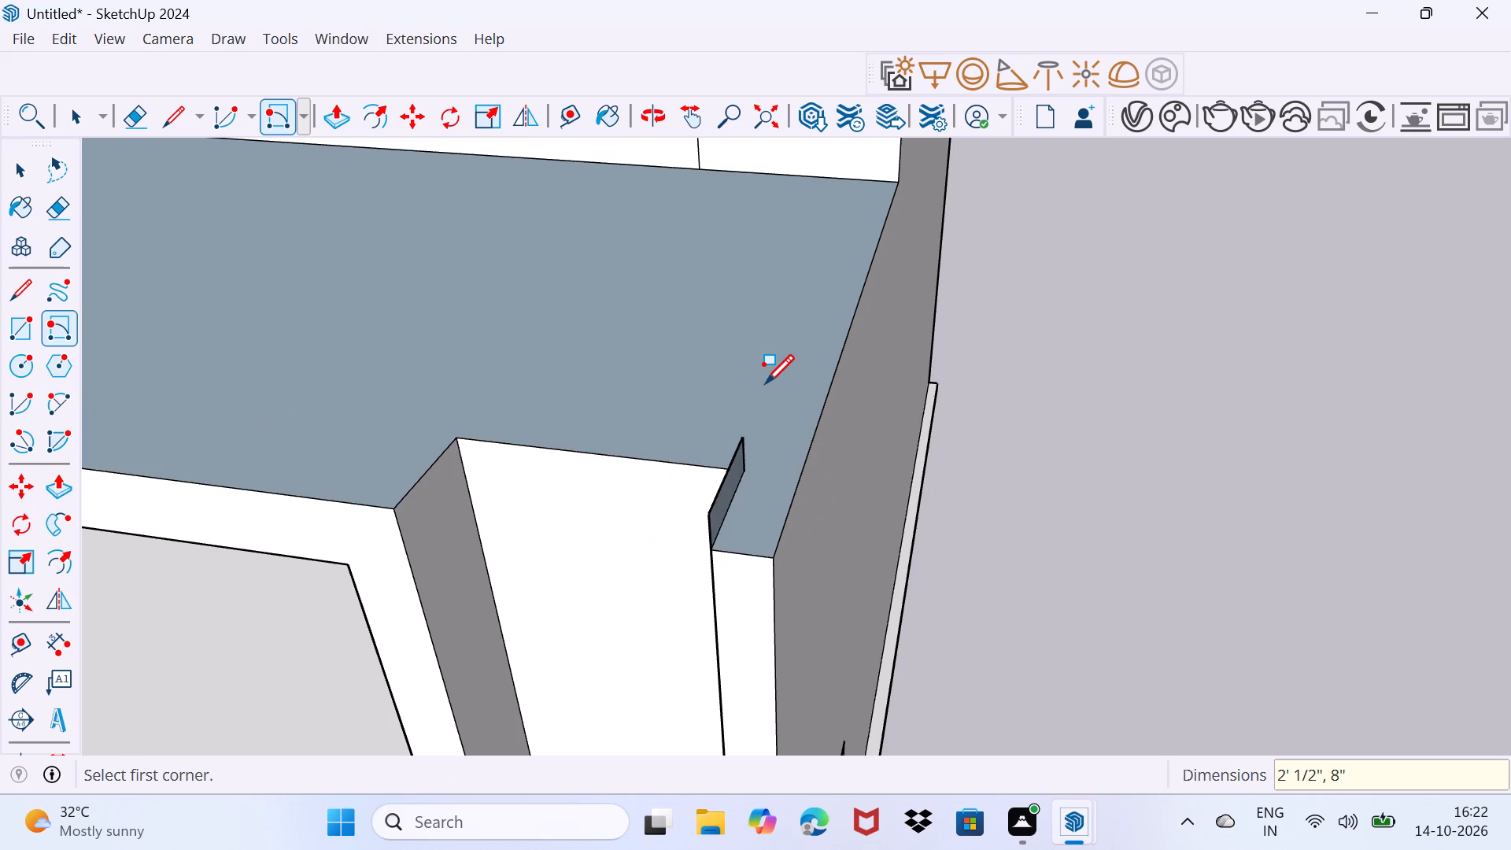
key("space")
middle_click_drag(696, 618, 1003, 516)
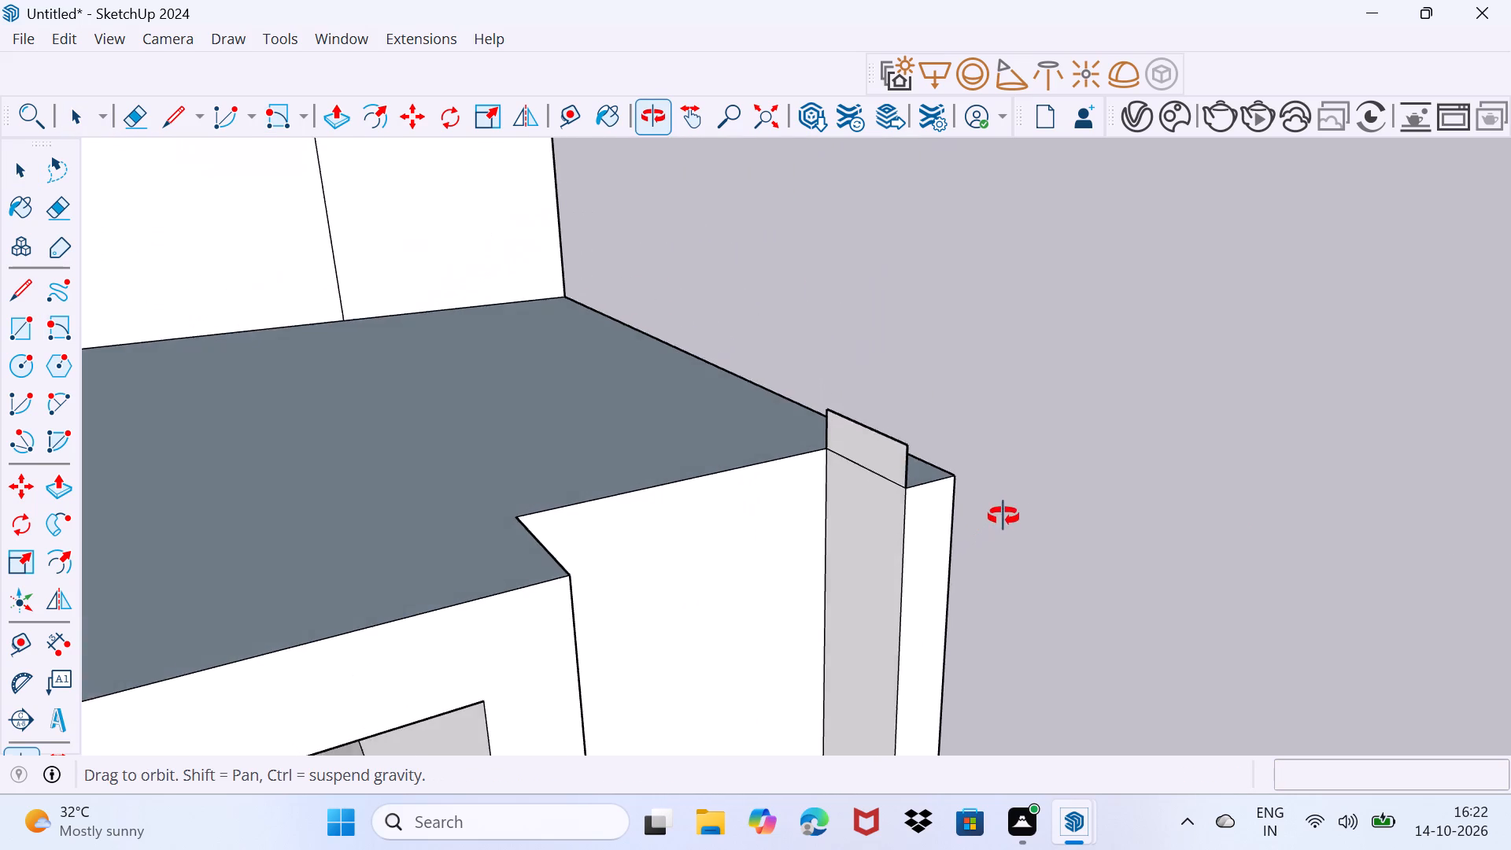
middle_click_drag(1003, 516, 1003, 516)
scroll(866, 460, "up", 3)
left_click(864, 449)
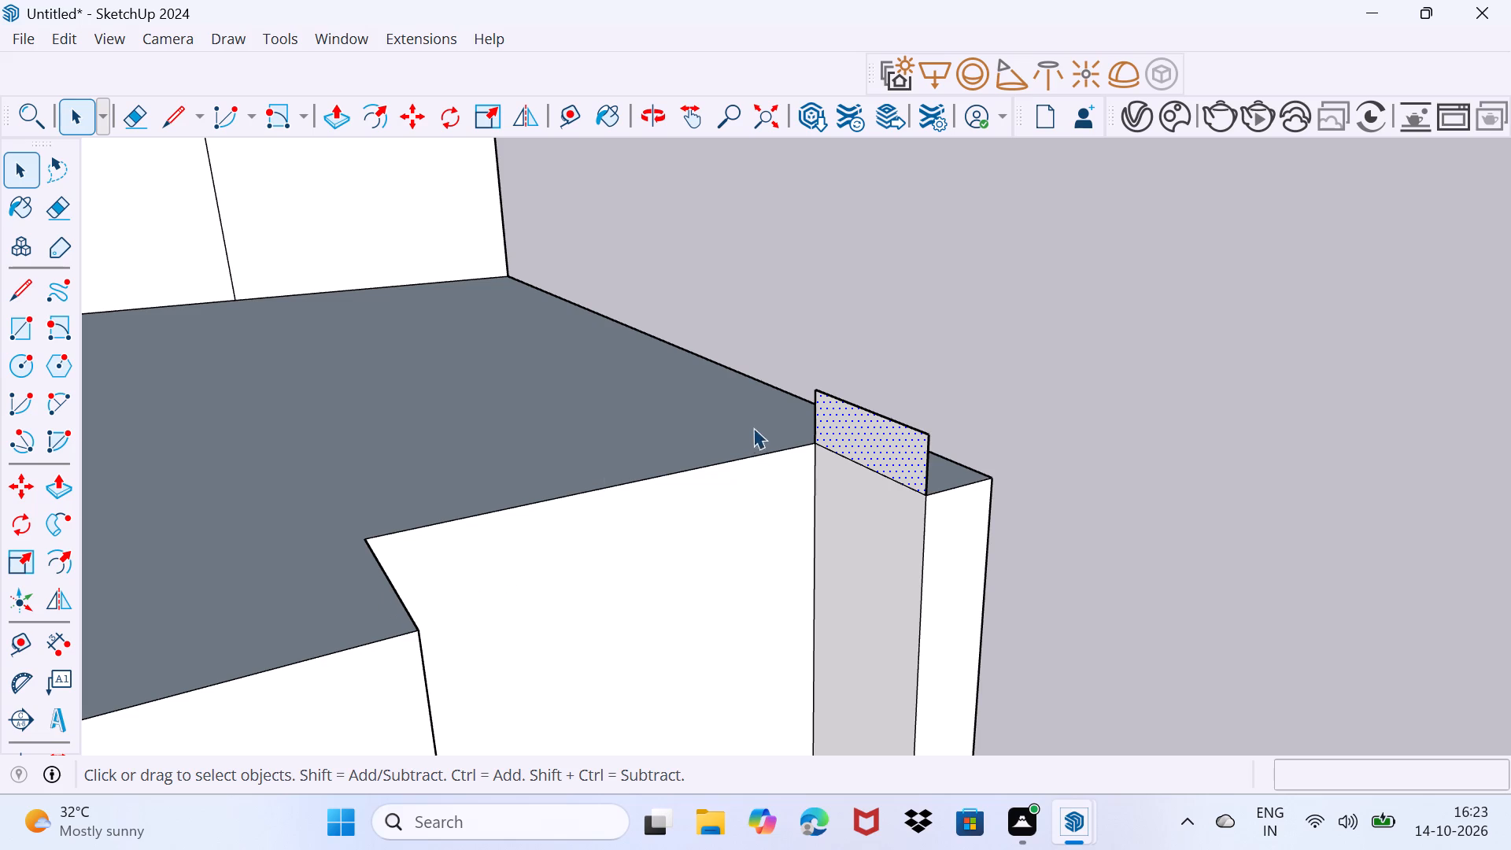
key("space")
Draw an upright rectangle on the 2' 1/2" top edge of the recess's opening side, entering 8" height and placing the final corner freehand.
left_click_drag(436, 626, 514, 559)
middle_click_drag(522, 553, 177, 581)
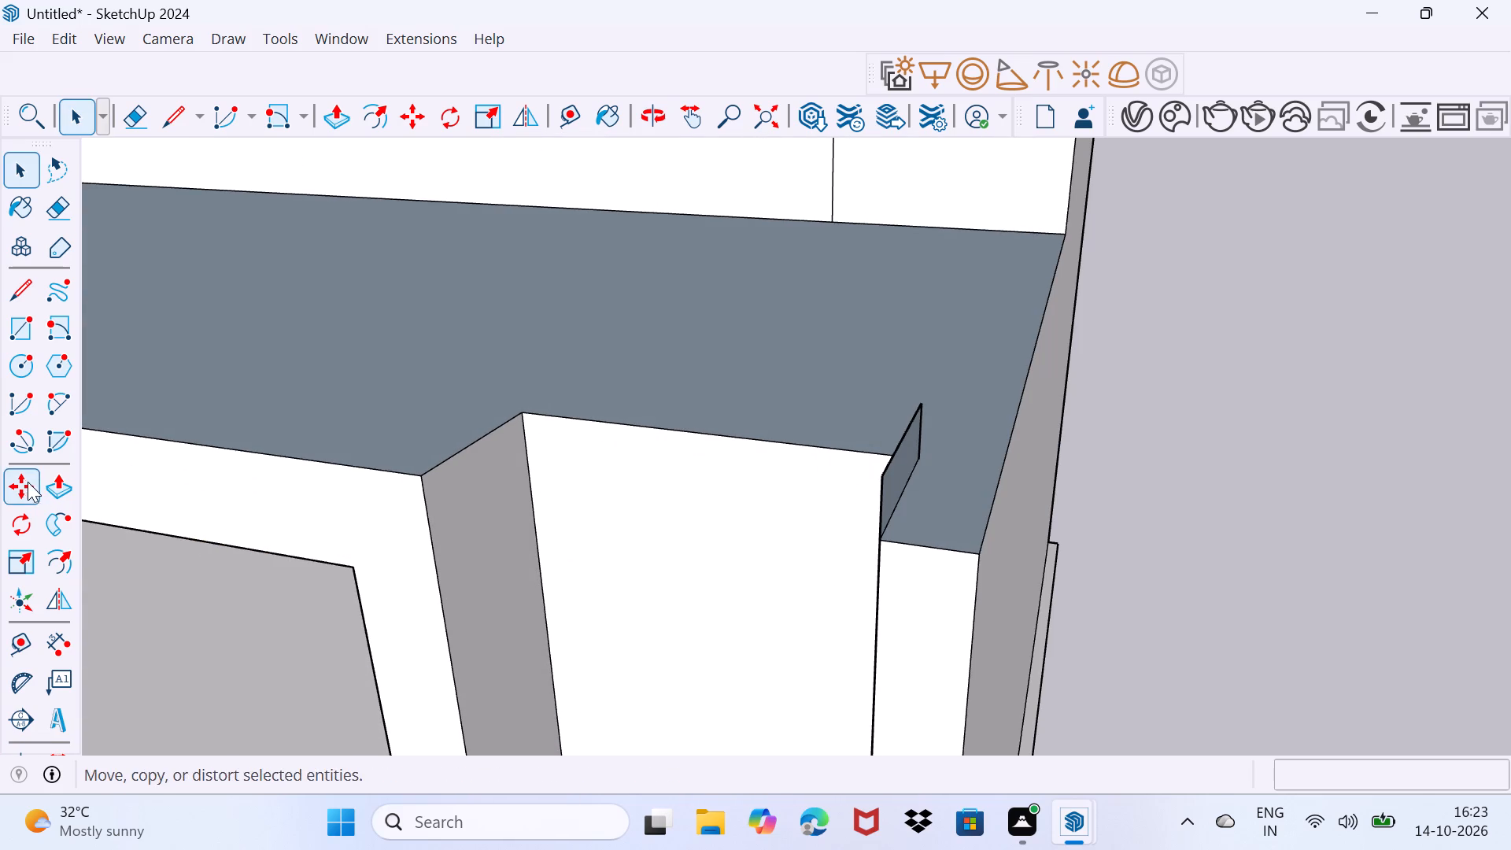
left_click(50, 330)
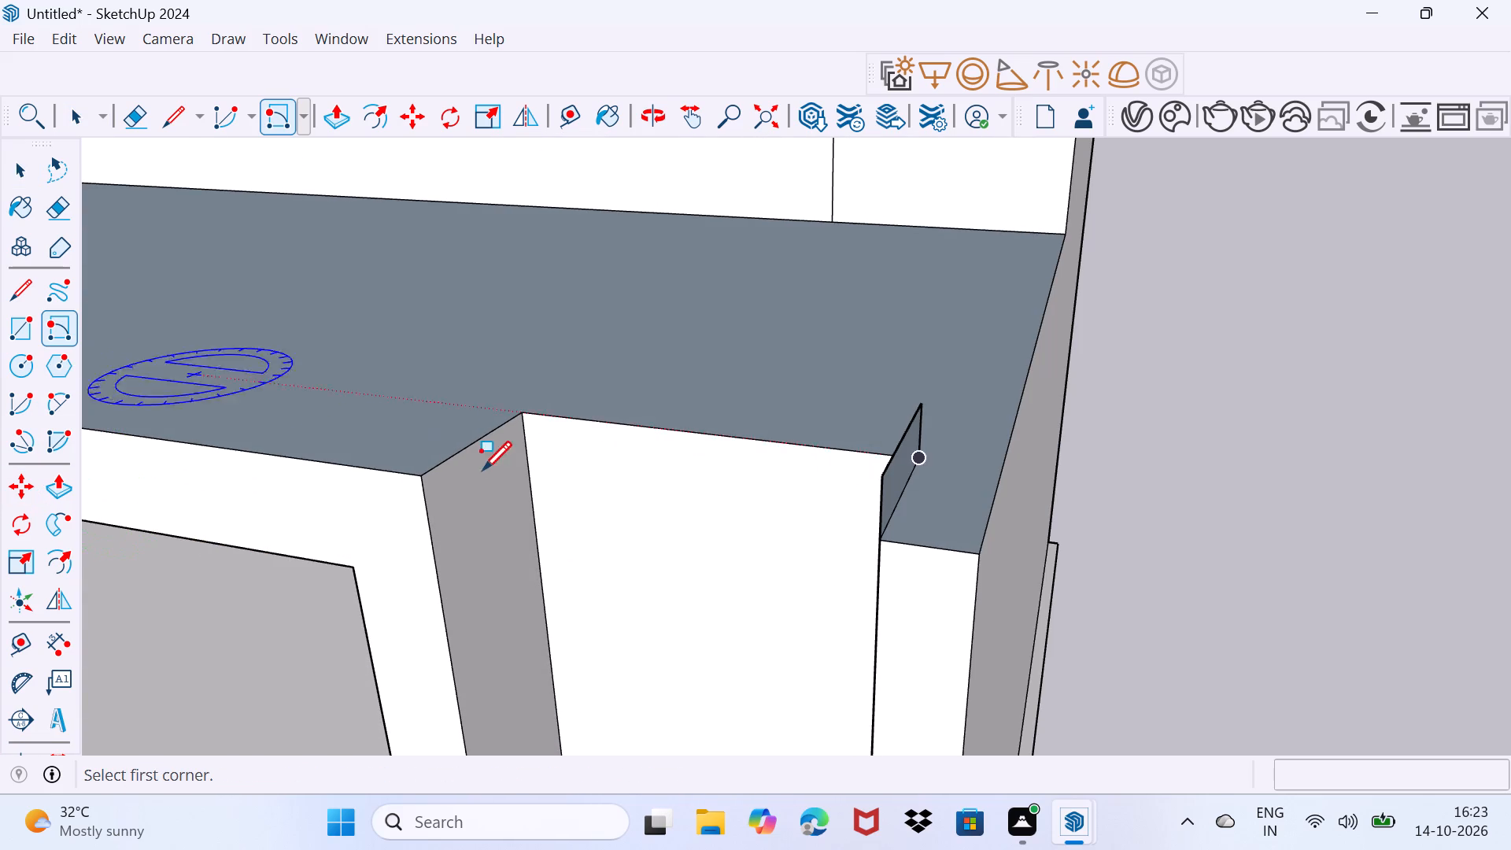
left_click(417, 477)
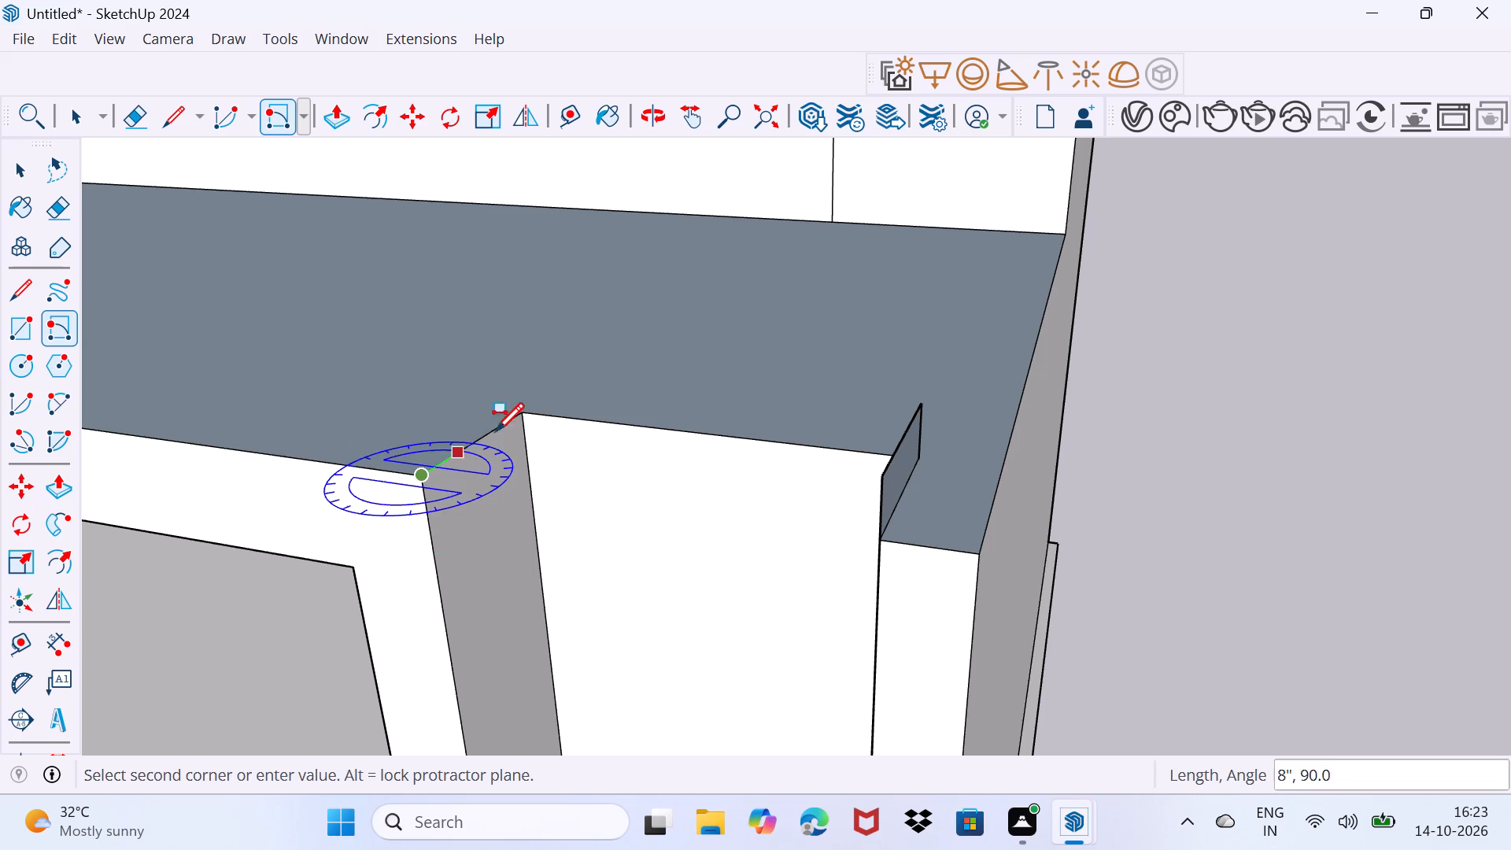
left_click(520, 411)
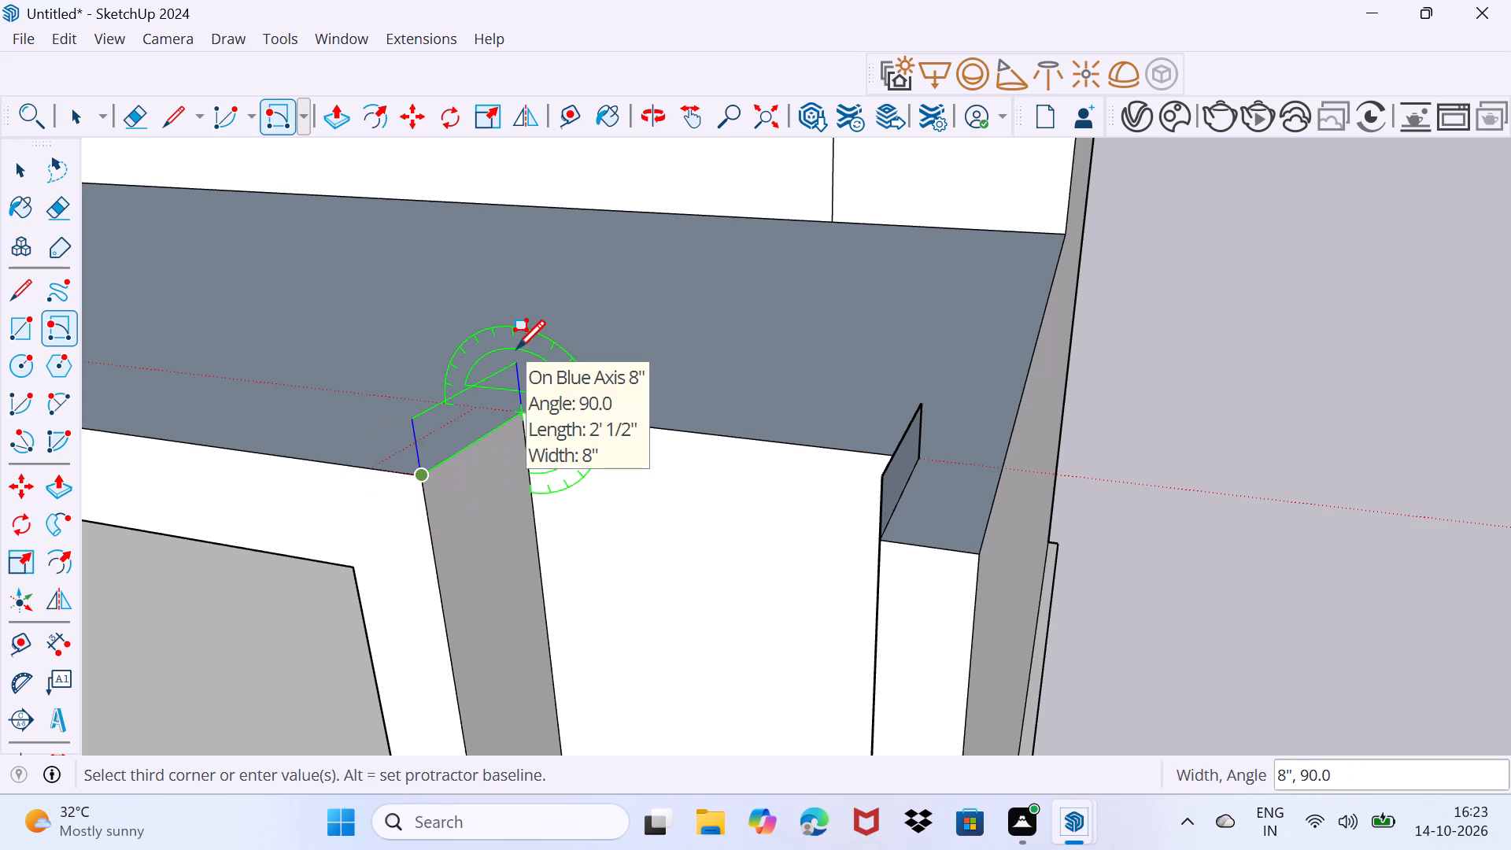
key("8")
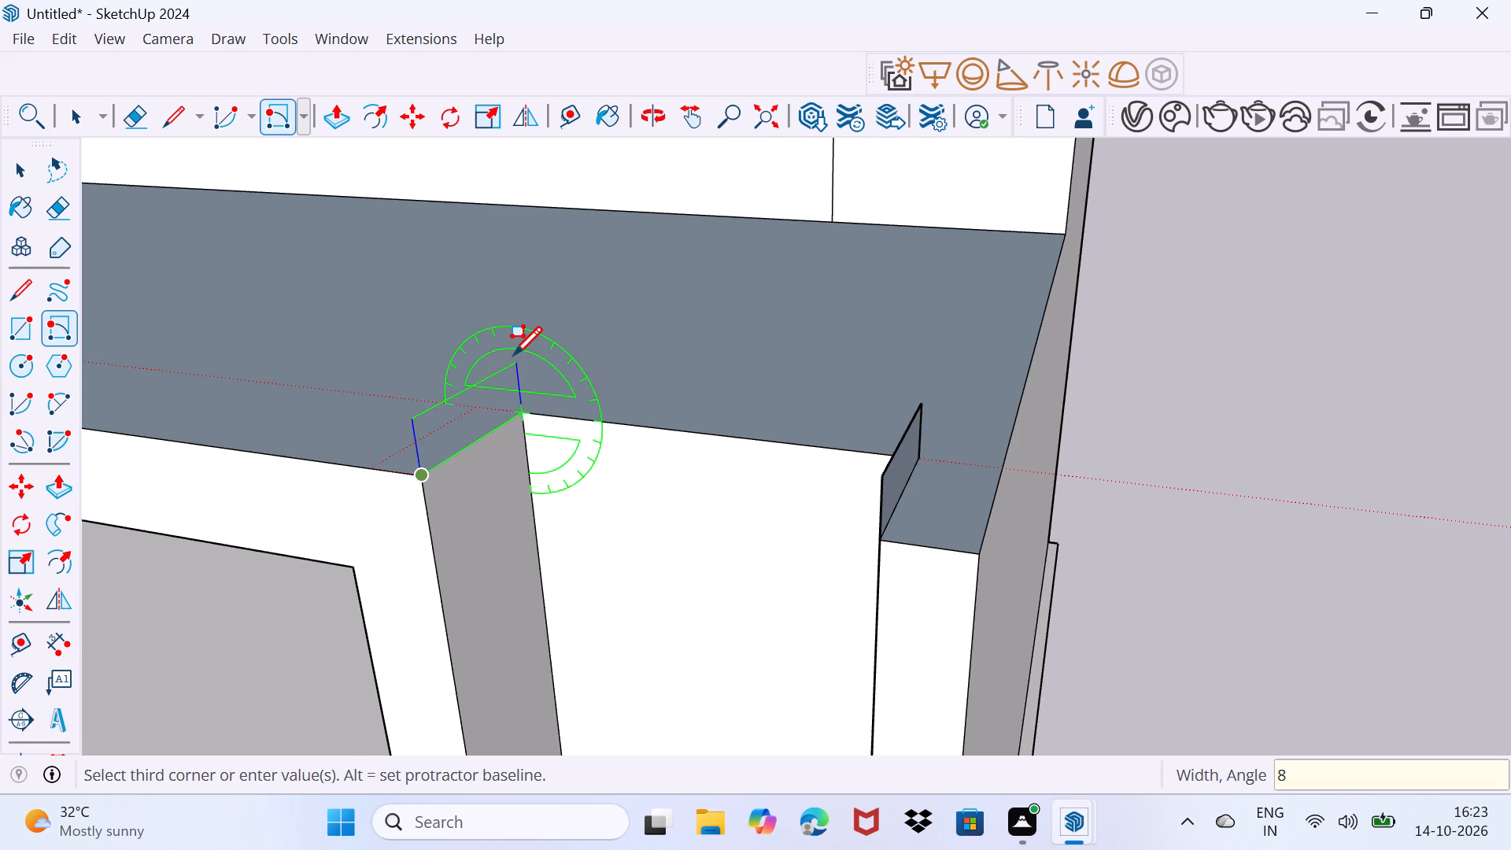
key("shift+quotedbl")
key("Return")
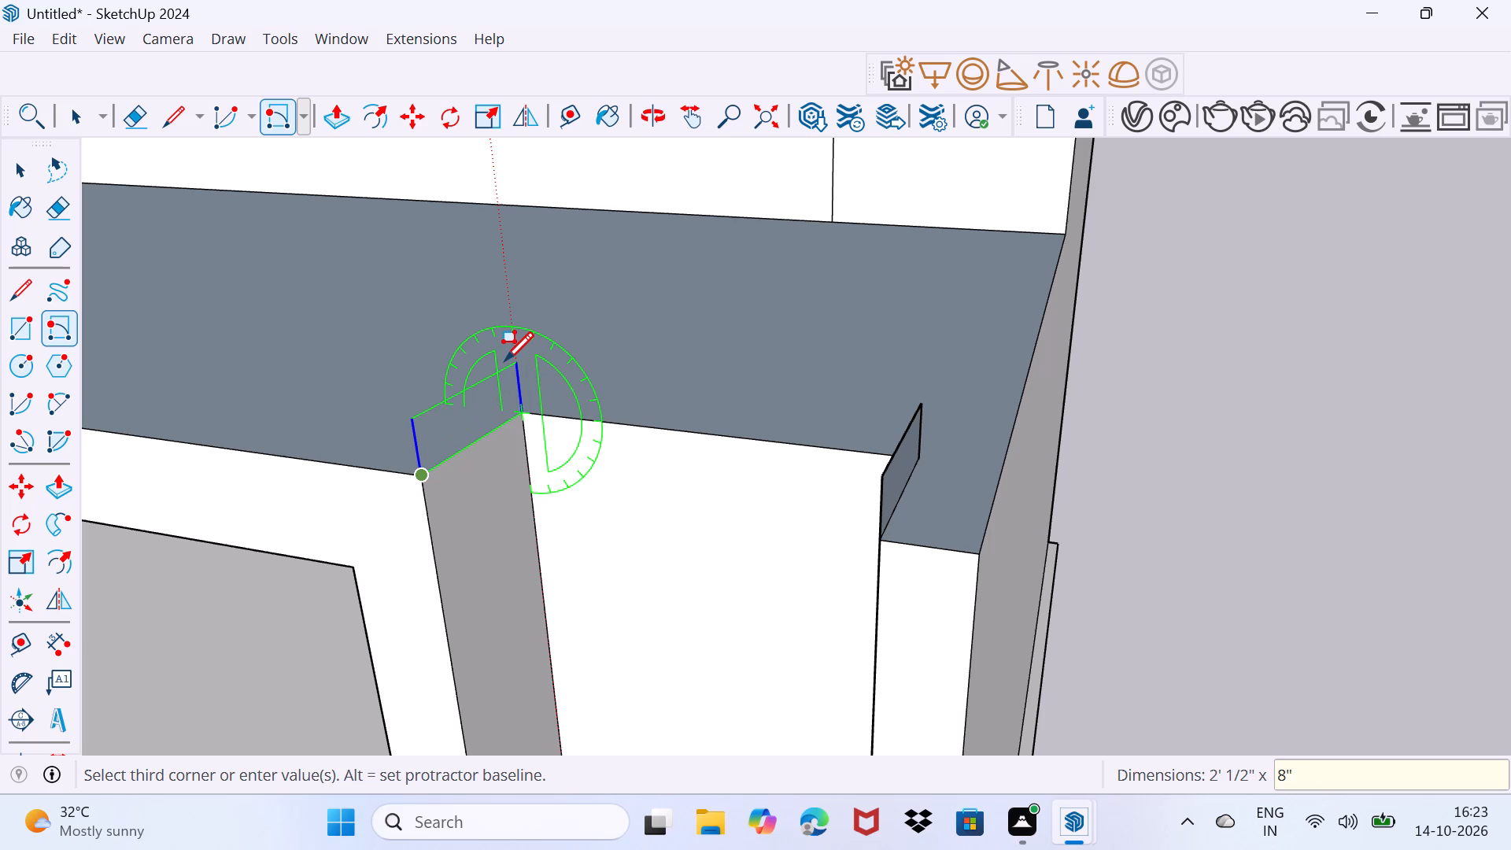
key("8")
key("shift+quotedbl")
key("Return")
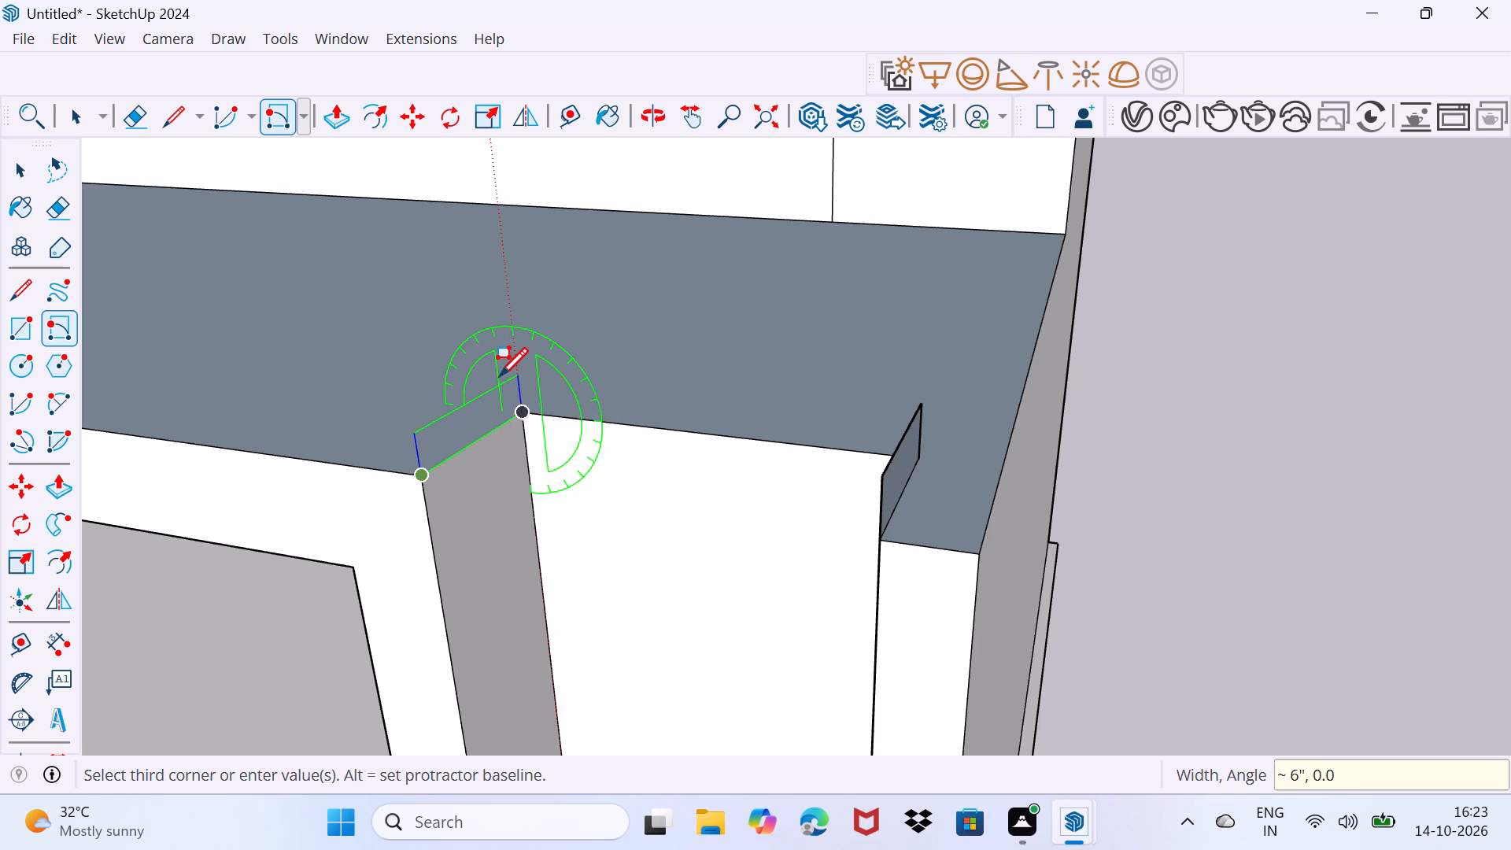
left_click(490, 347)
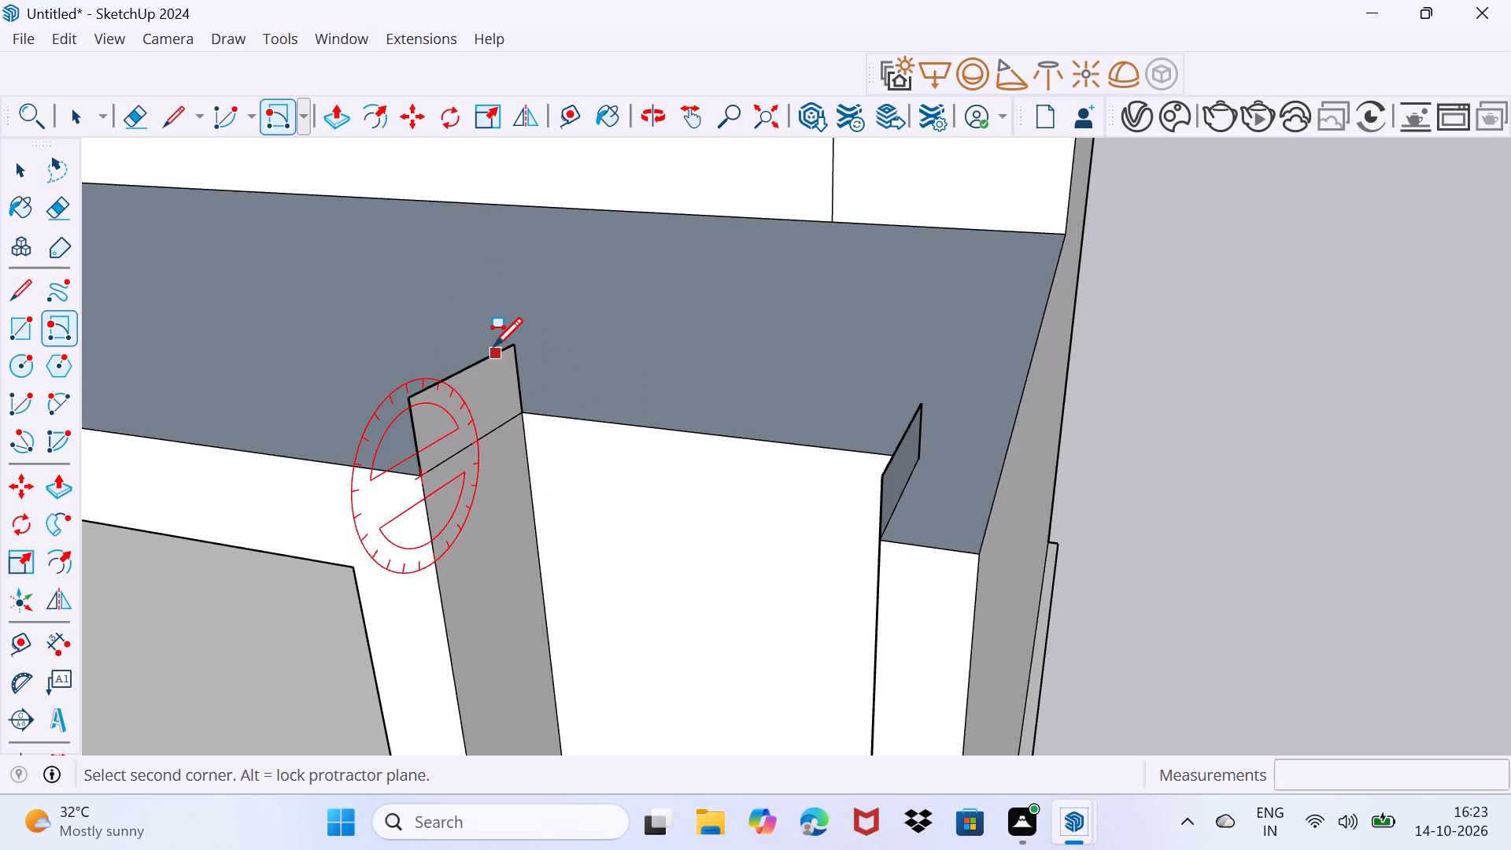
key("space")
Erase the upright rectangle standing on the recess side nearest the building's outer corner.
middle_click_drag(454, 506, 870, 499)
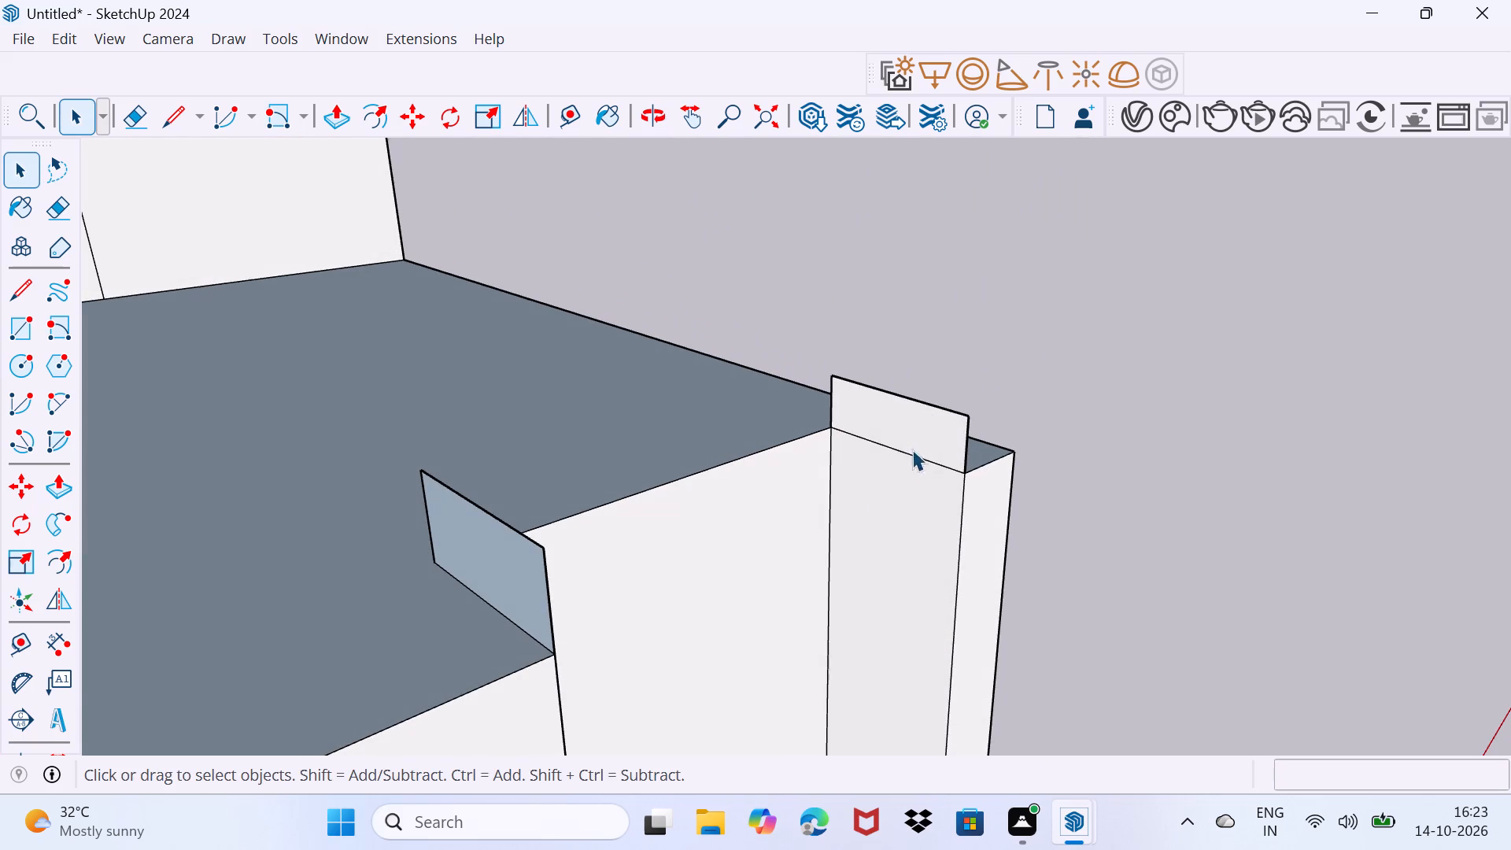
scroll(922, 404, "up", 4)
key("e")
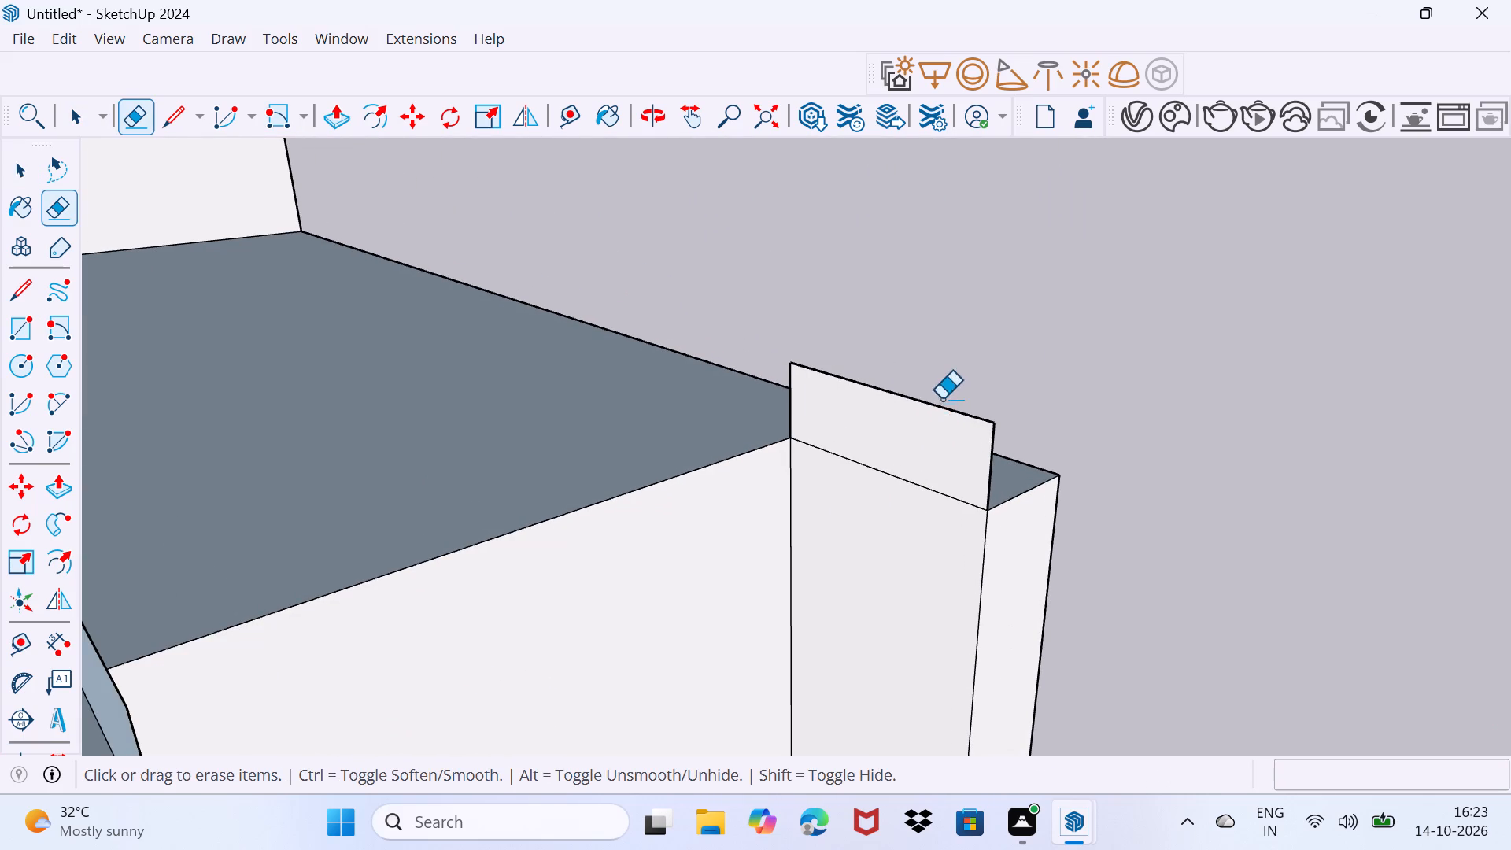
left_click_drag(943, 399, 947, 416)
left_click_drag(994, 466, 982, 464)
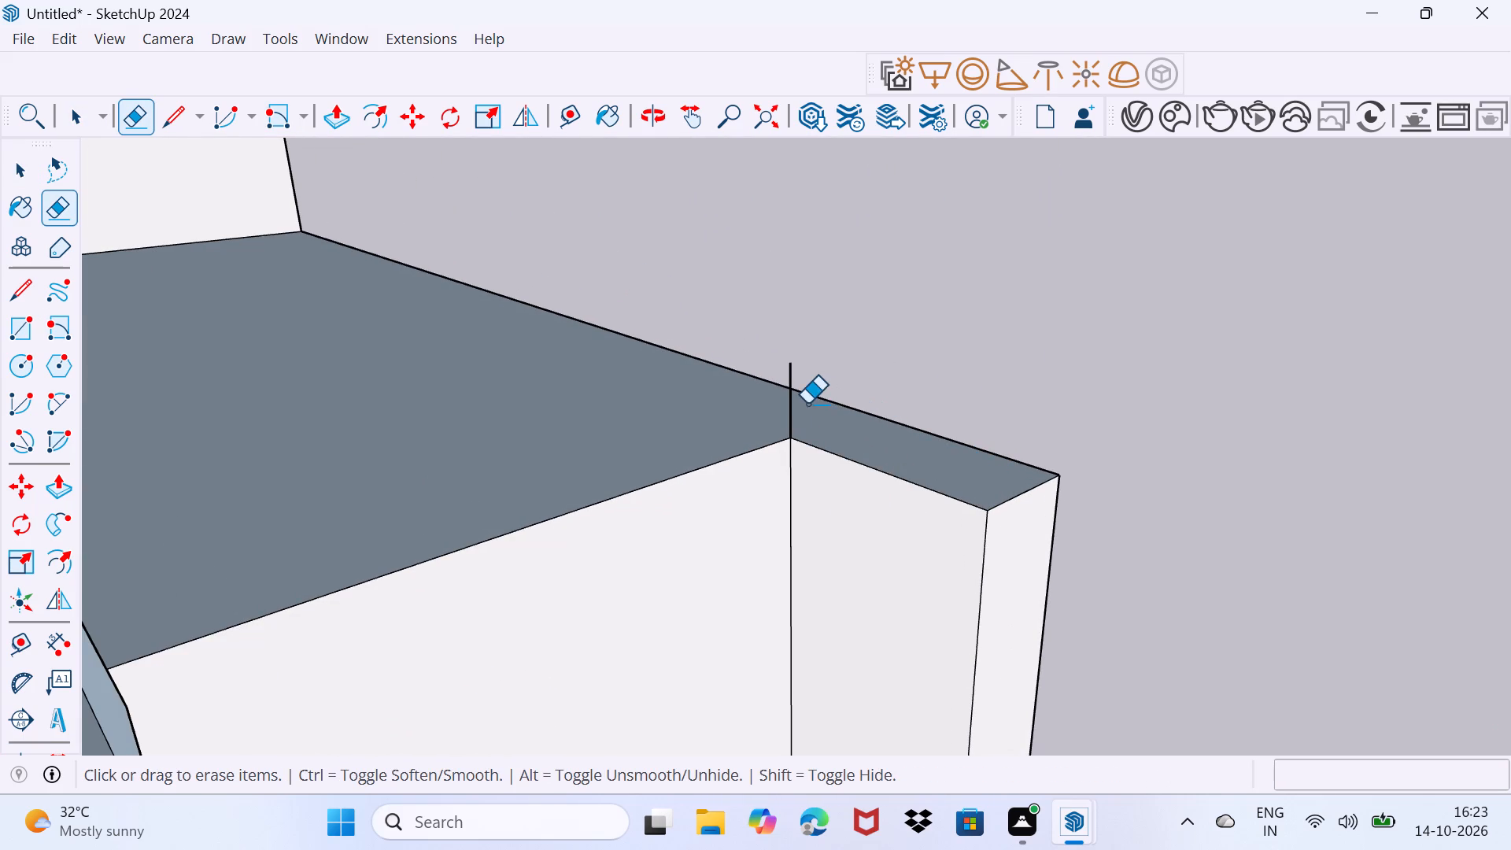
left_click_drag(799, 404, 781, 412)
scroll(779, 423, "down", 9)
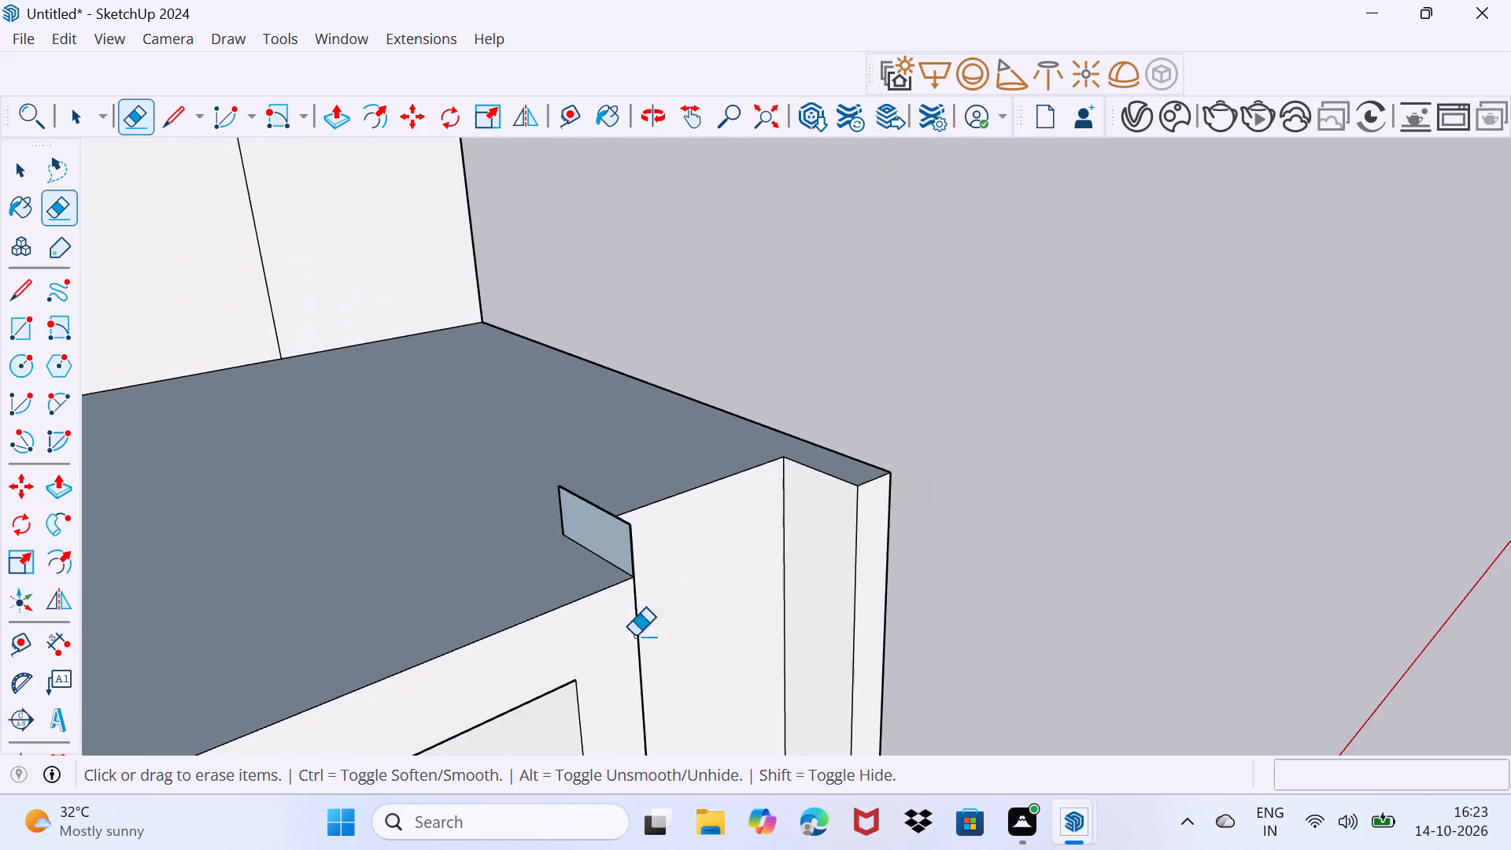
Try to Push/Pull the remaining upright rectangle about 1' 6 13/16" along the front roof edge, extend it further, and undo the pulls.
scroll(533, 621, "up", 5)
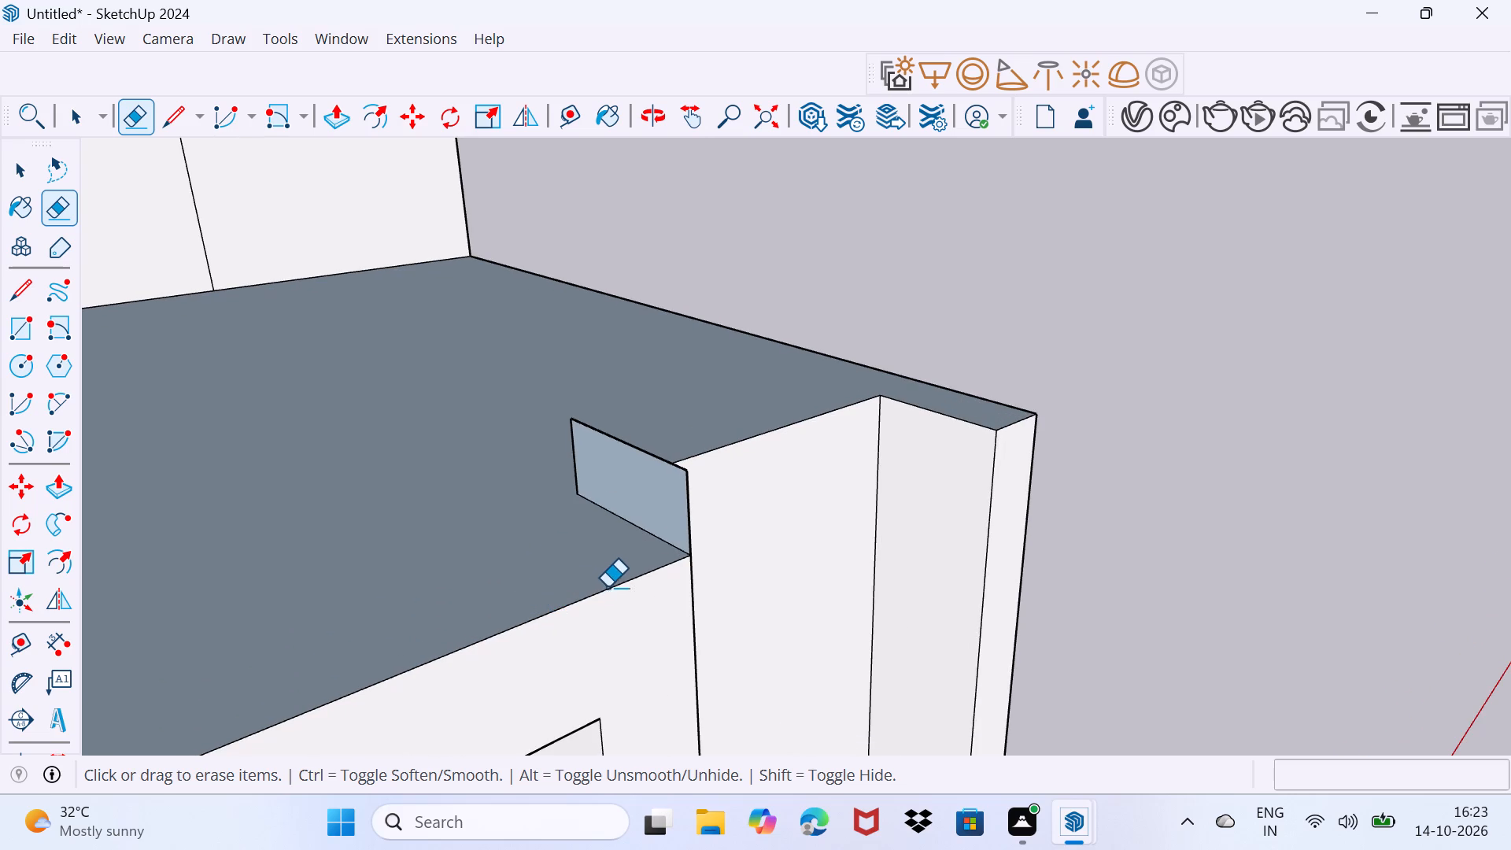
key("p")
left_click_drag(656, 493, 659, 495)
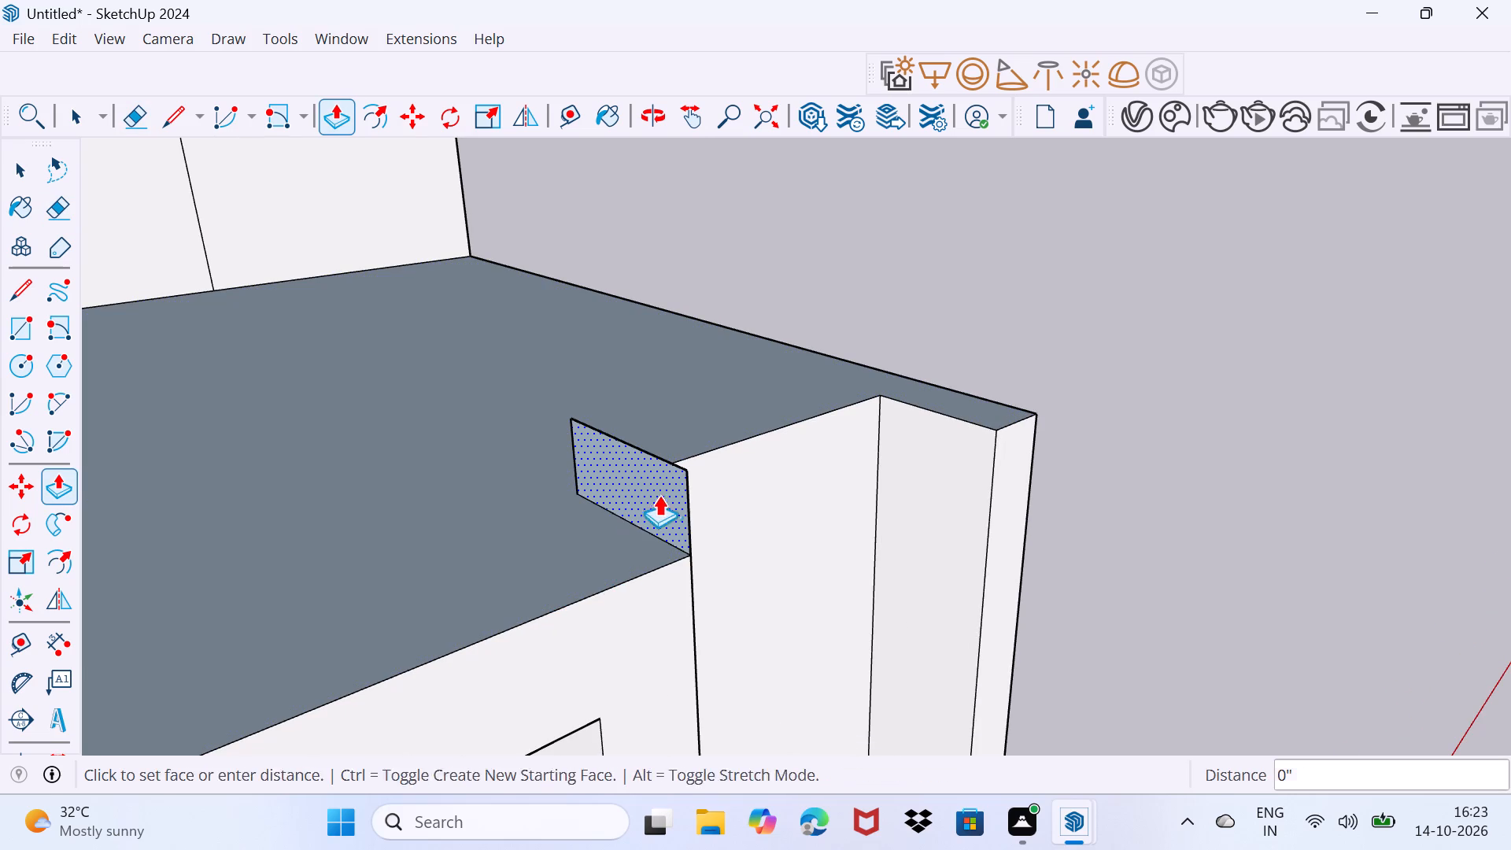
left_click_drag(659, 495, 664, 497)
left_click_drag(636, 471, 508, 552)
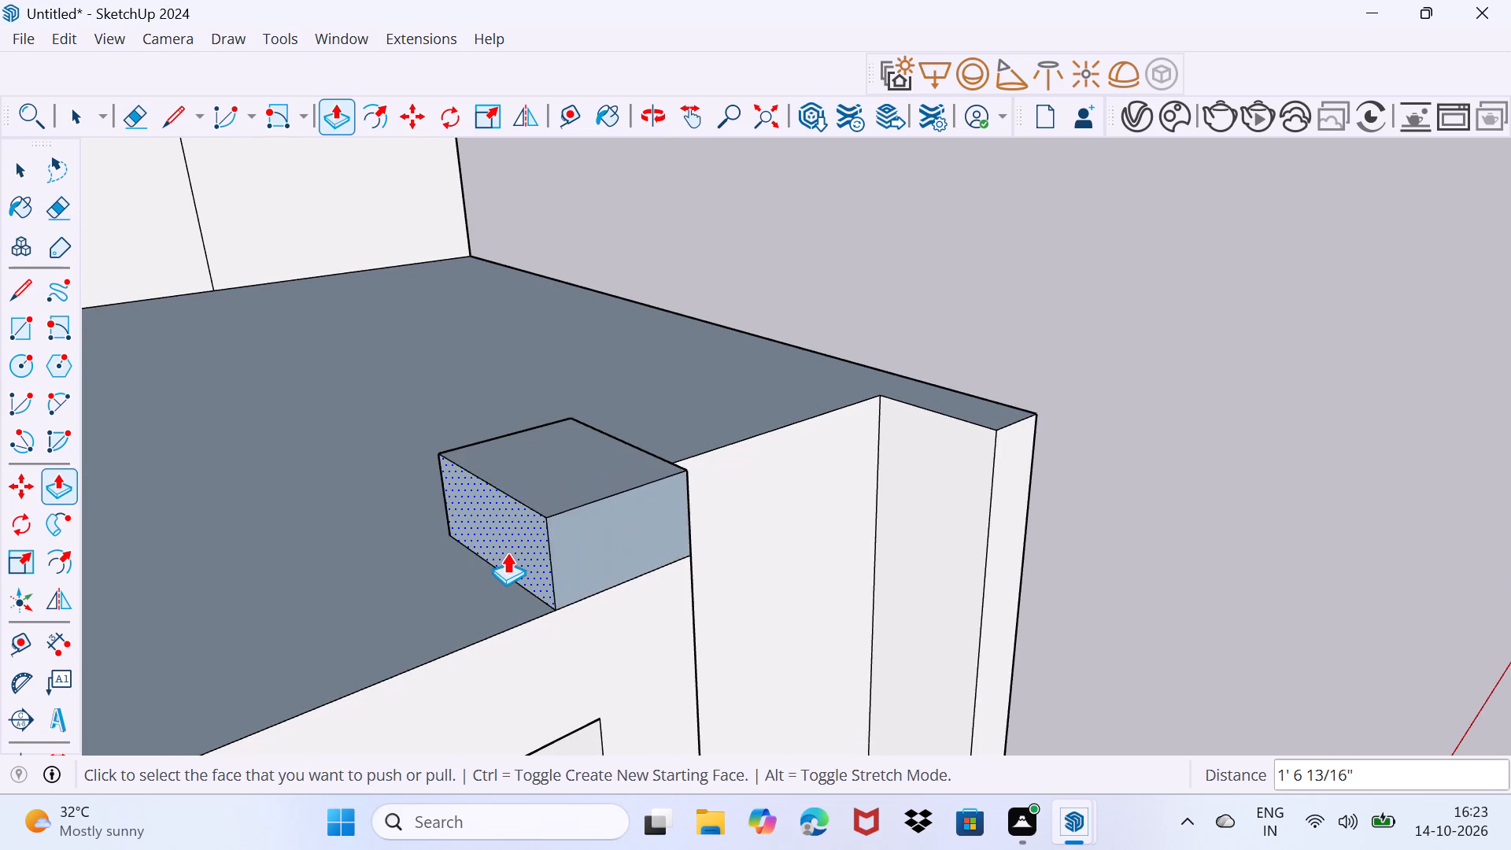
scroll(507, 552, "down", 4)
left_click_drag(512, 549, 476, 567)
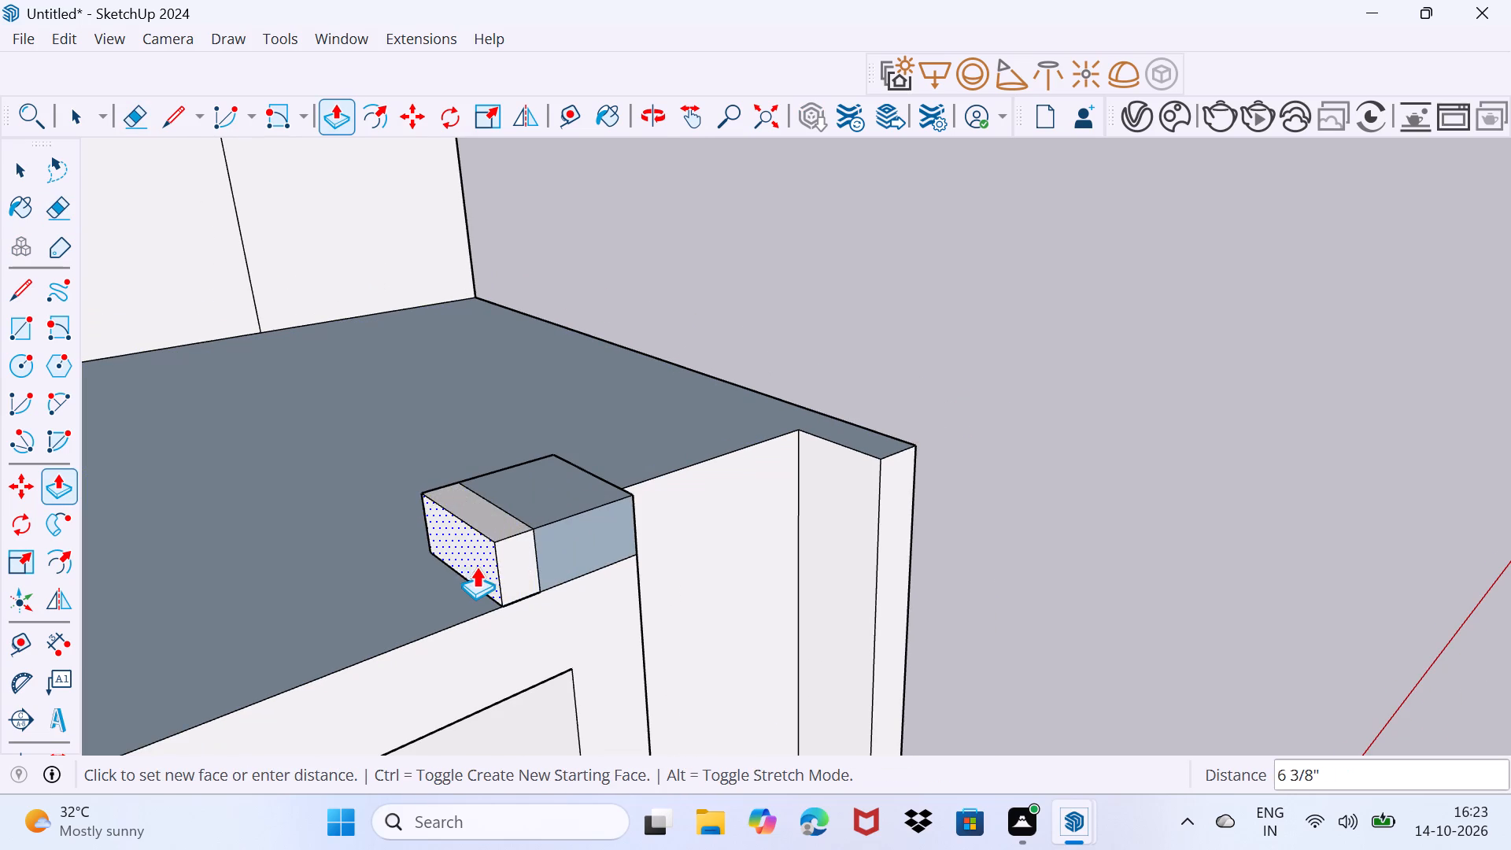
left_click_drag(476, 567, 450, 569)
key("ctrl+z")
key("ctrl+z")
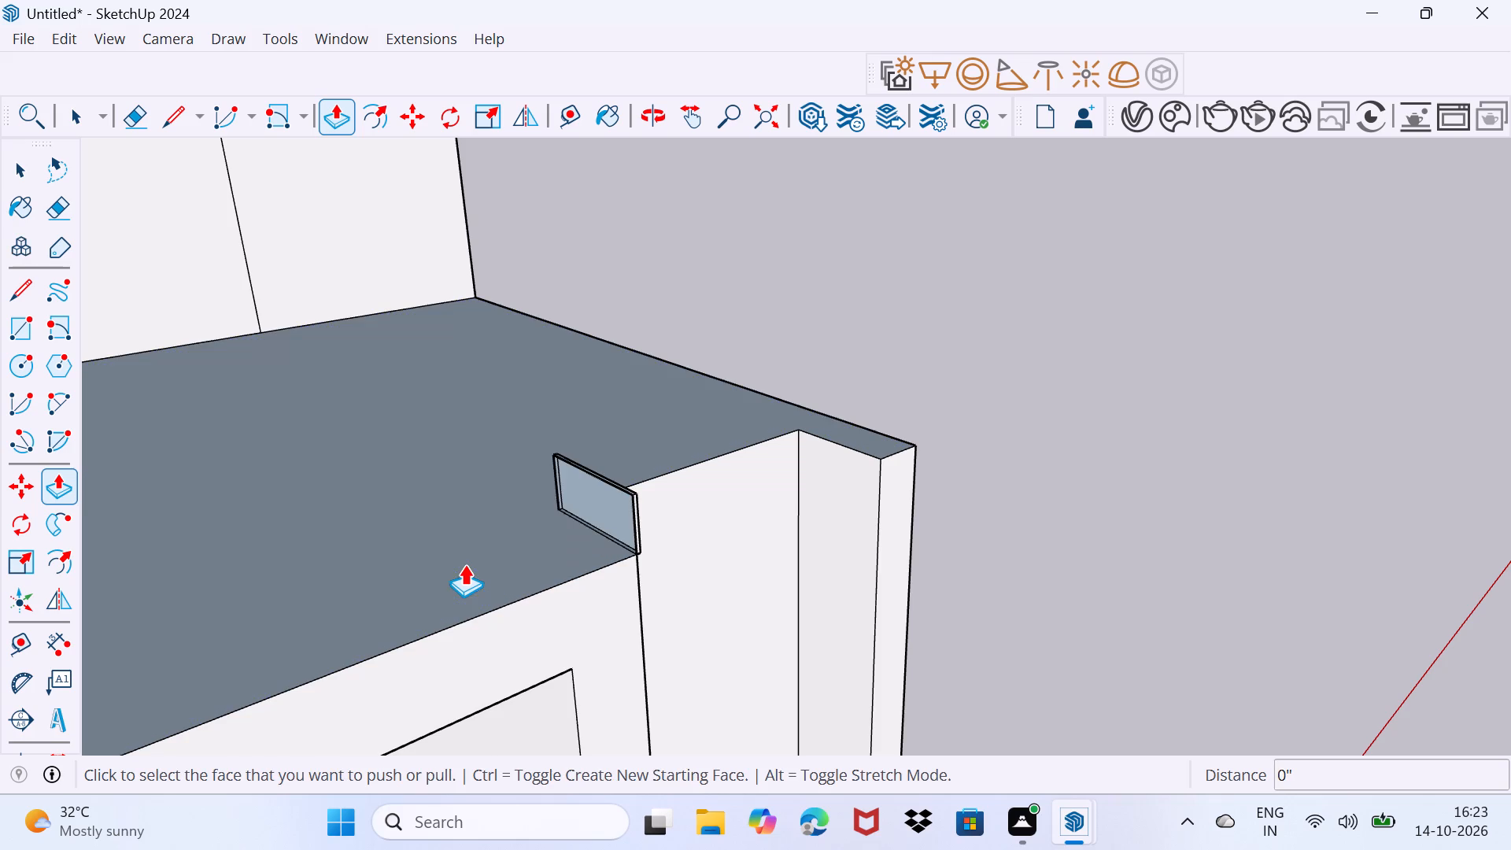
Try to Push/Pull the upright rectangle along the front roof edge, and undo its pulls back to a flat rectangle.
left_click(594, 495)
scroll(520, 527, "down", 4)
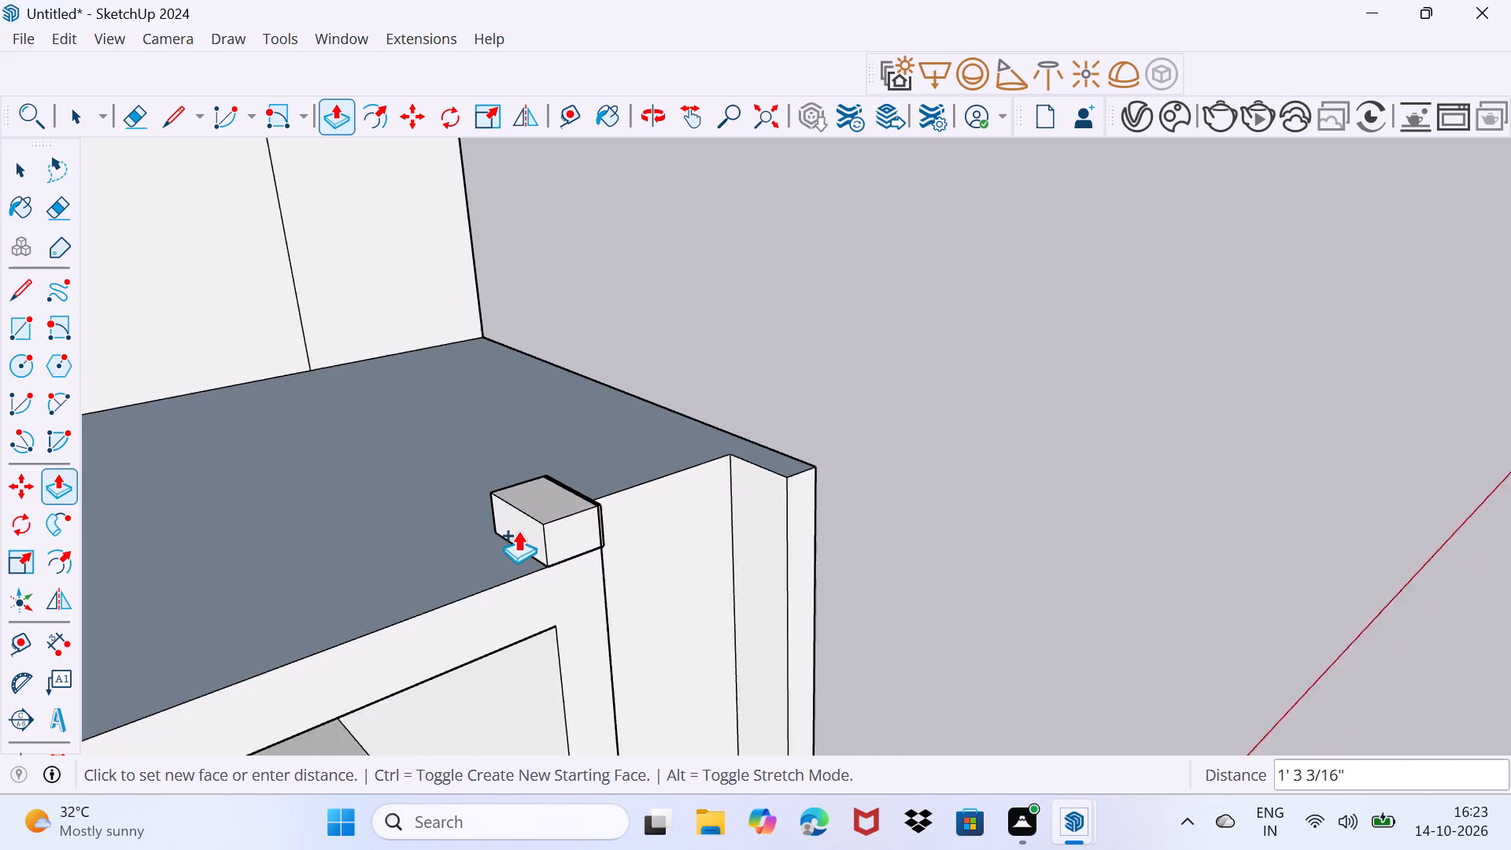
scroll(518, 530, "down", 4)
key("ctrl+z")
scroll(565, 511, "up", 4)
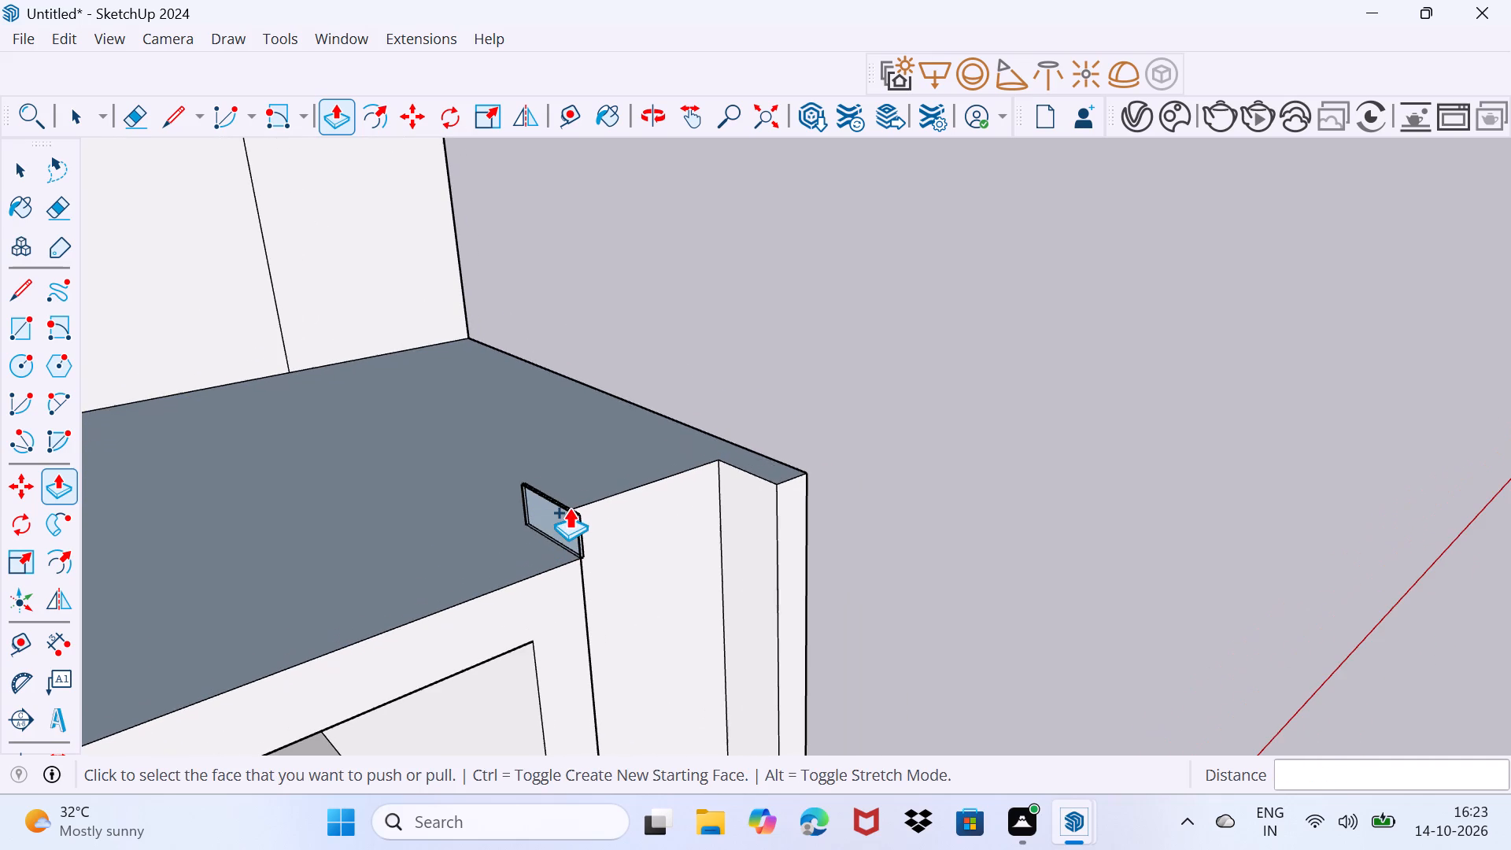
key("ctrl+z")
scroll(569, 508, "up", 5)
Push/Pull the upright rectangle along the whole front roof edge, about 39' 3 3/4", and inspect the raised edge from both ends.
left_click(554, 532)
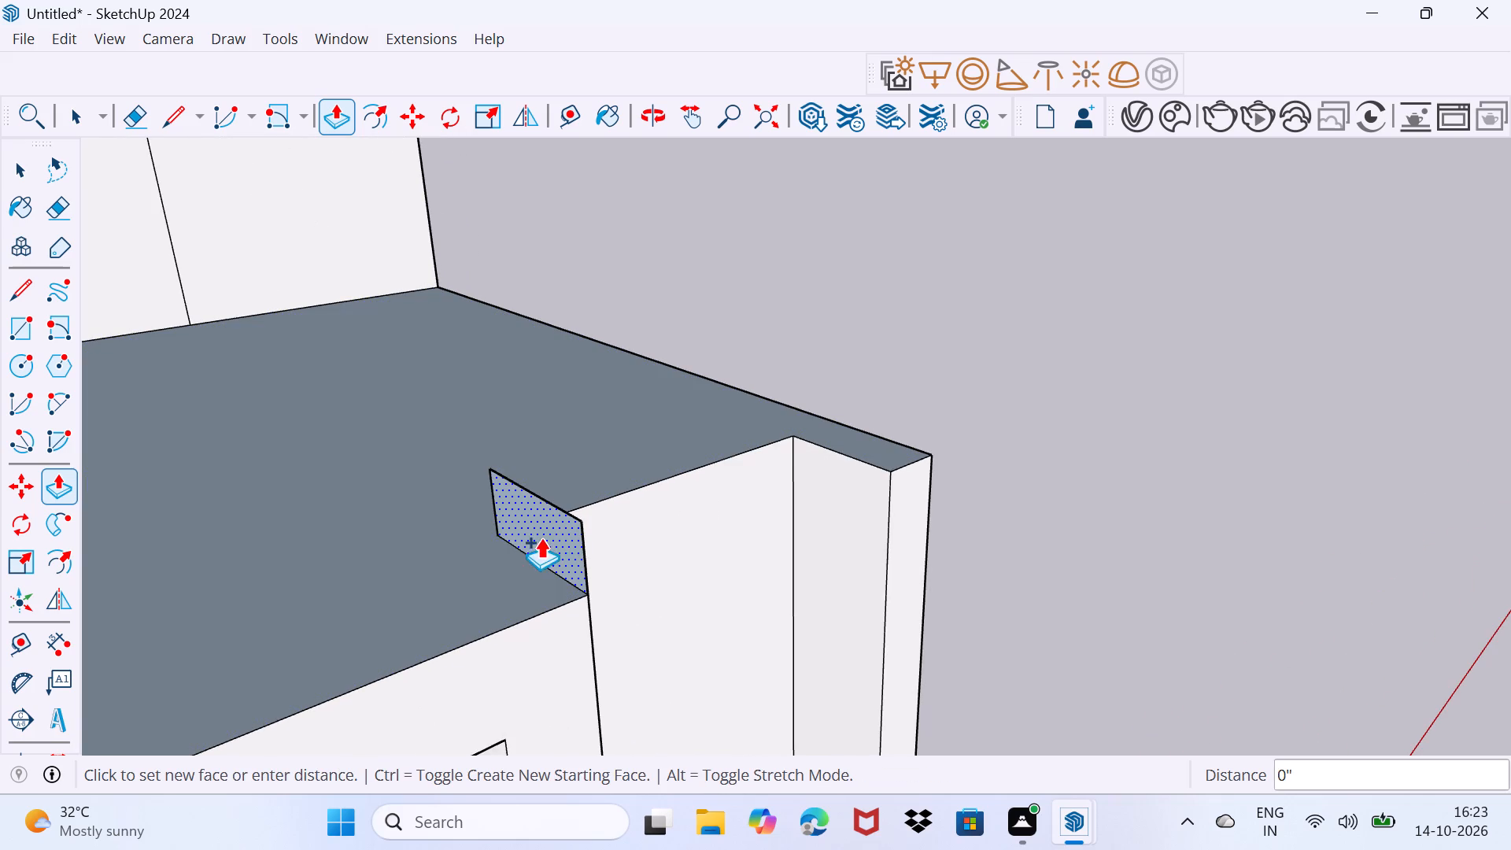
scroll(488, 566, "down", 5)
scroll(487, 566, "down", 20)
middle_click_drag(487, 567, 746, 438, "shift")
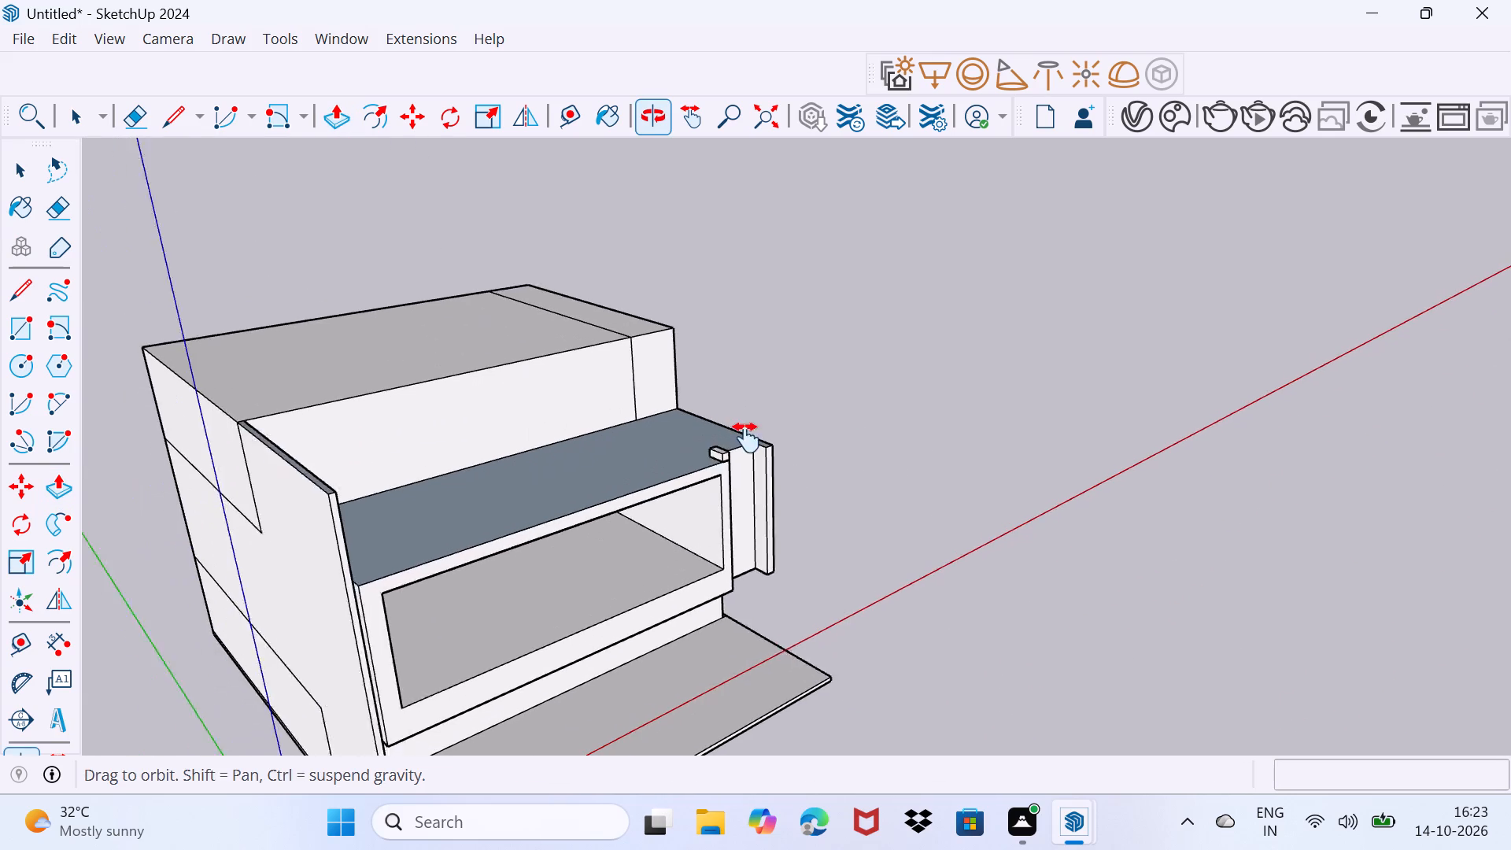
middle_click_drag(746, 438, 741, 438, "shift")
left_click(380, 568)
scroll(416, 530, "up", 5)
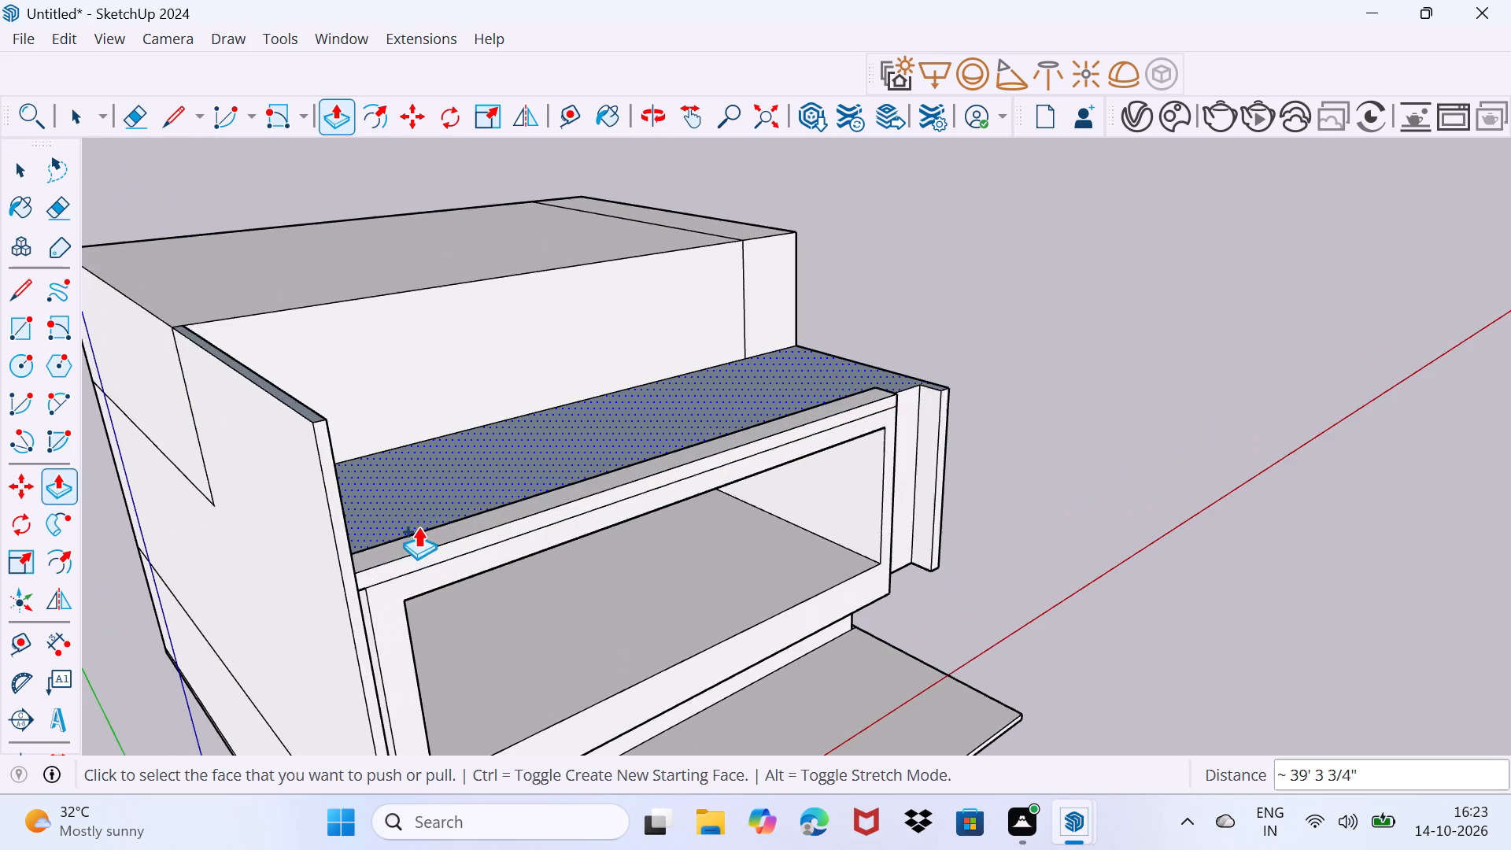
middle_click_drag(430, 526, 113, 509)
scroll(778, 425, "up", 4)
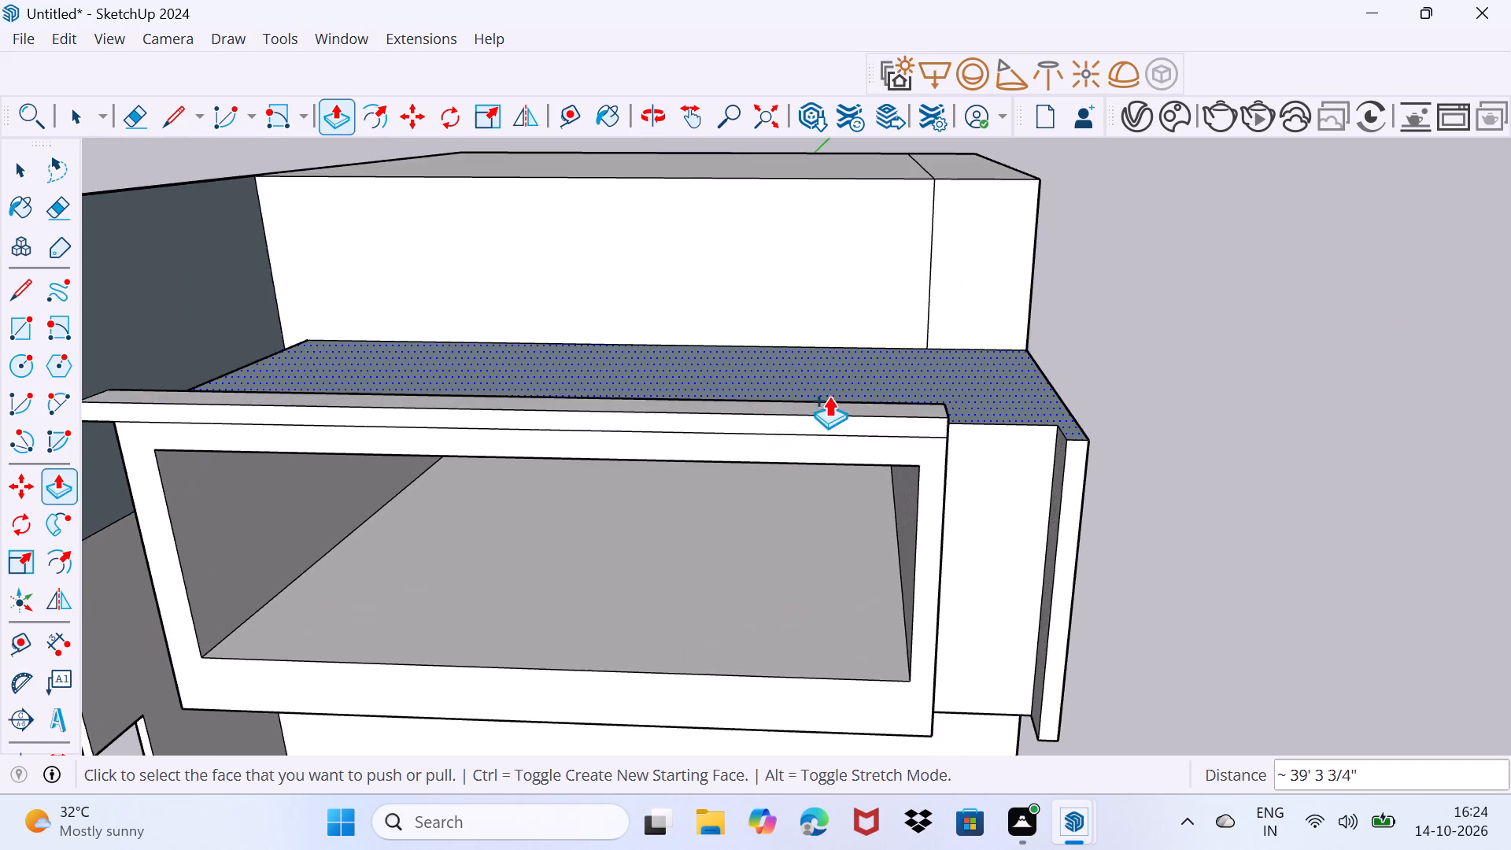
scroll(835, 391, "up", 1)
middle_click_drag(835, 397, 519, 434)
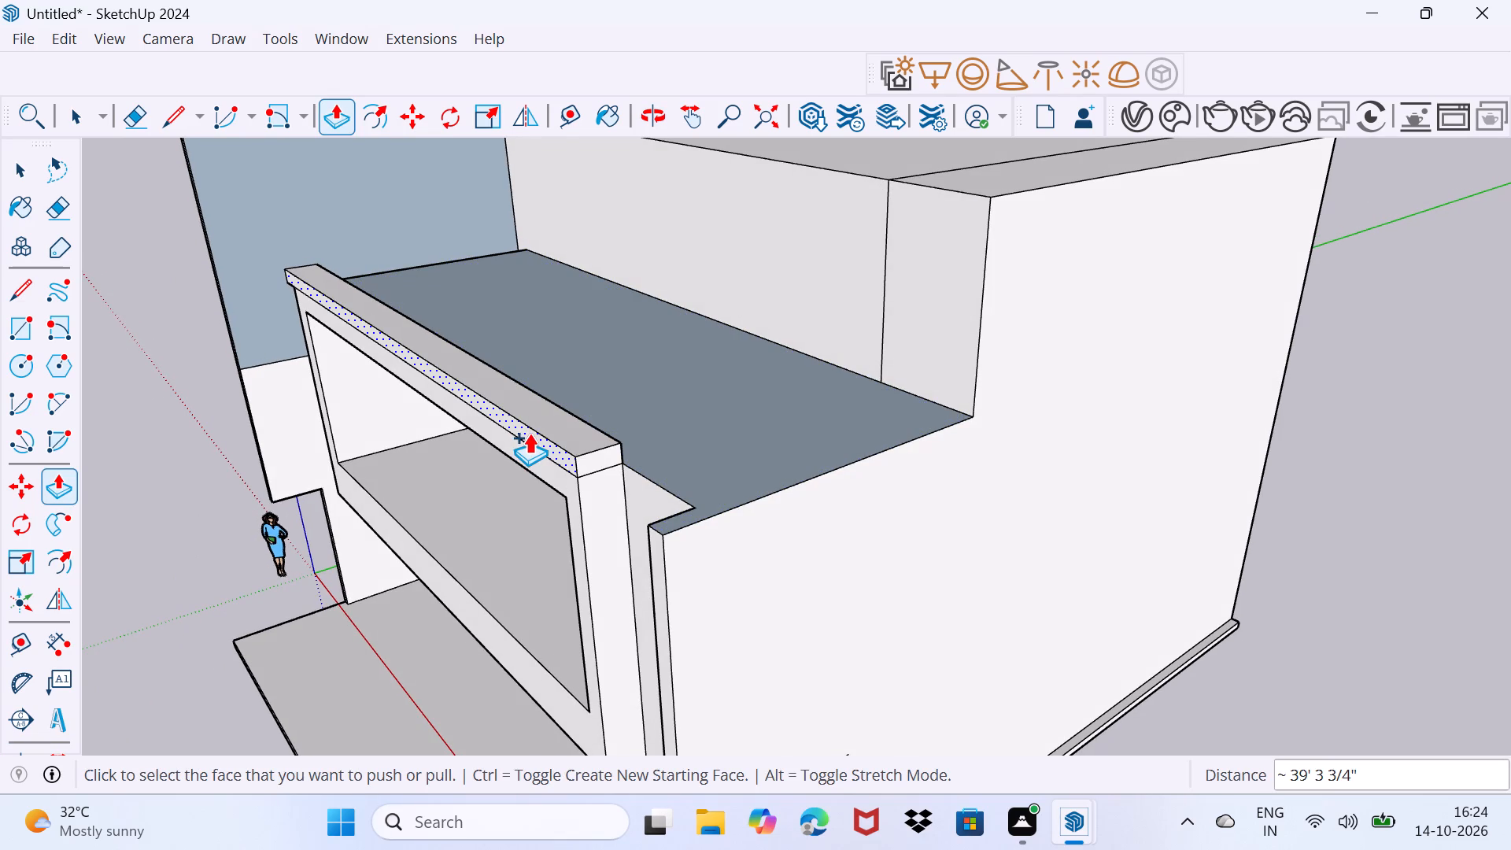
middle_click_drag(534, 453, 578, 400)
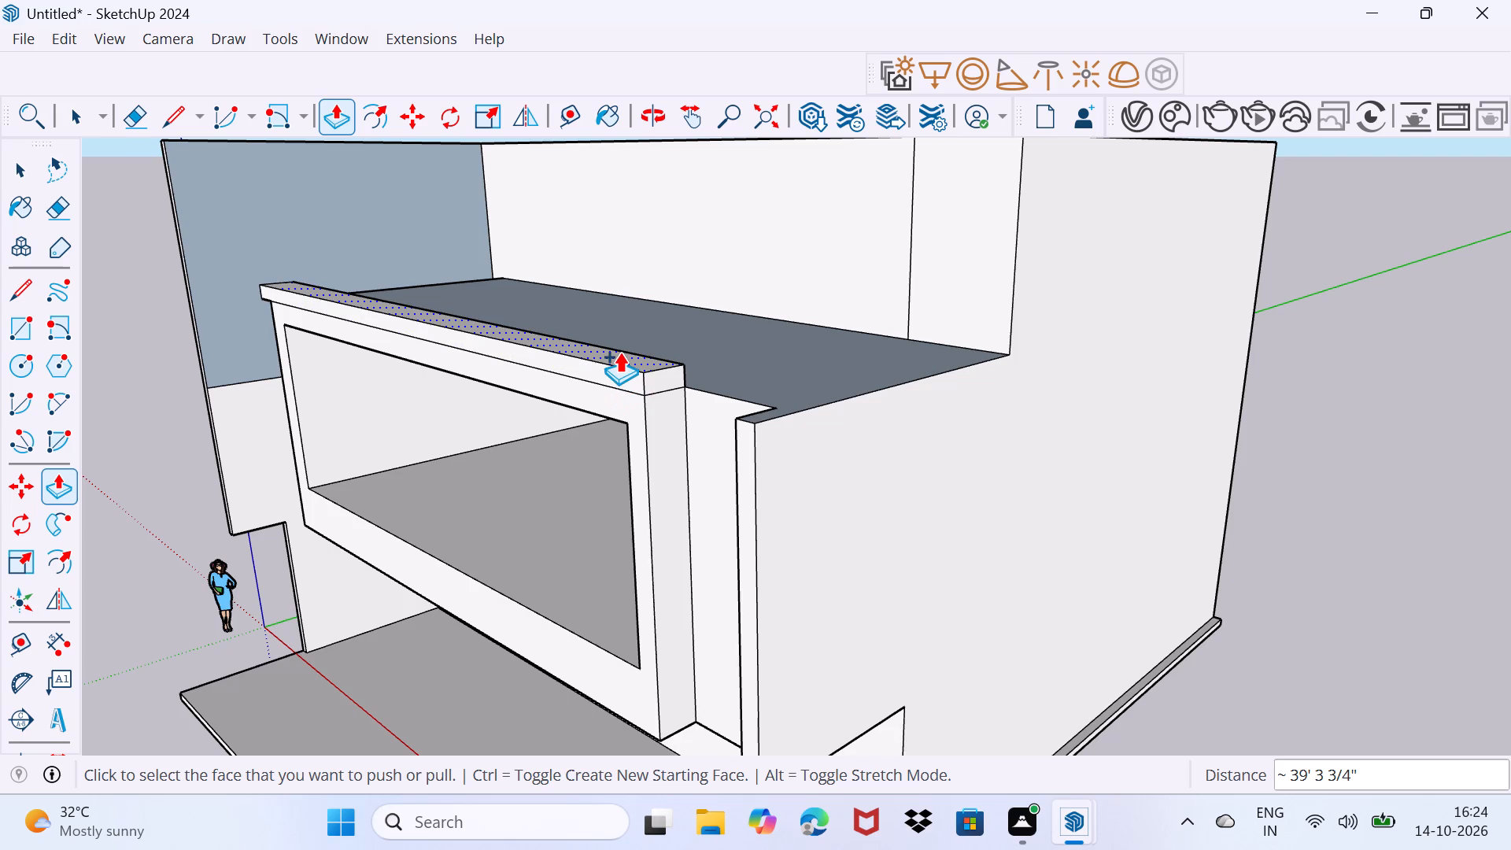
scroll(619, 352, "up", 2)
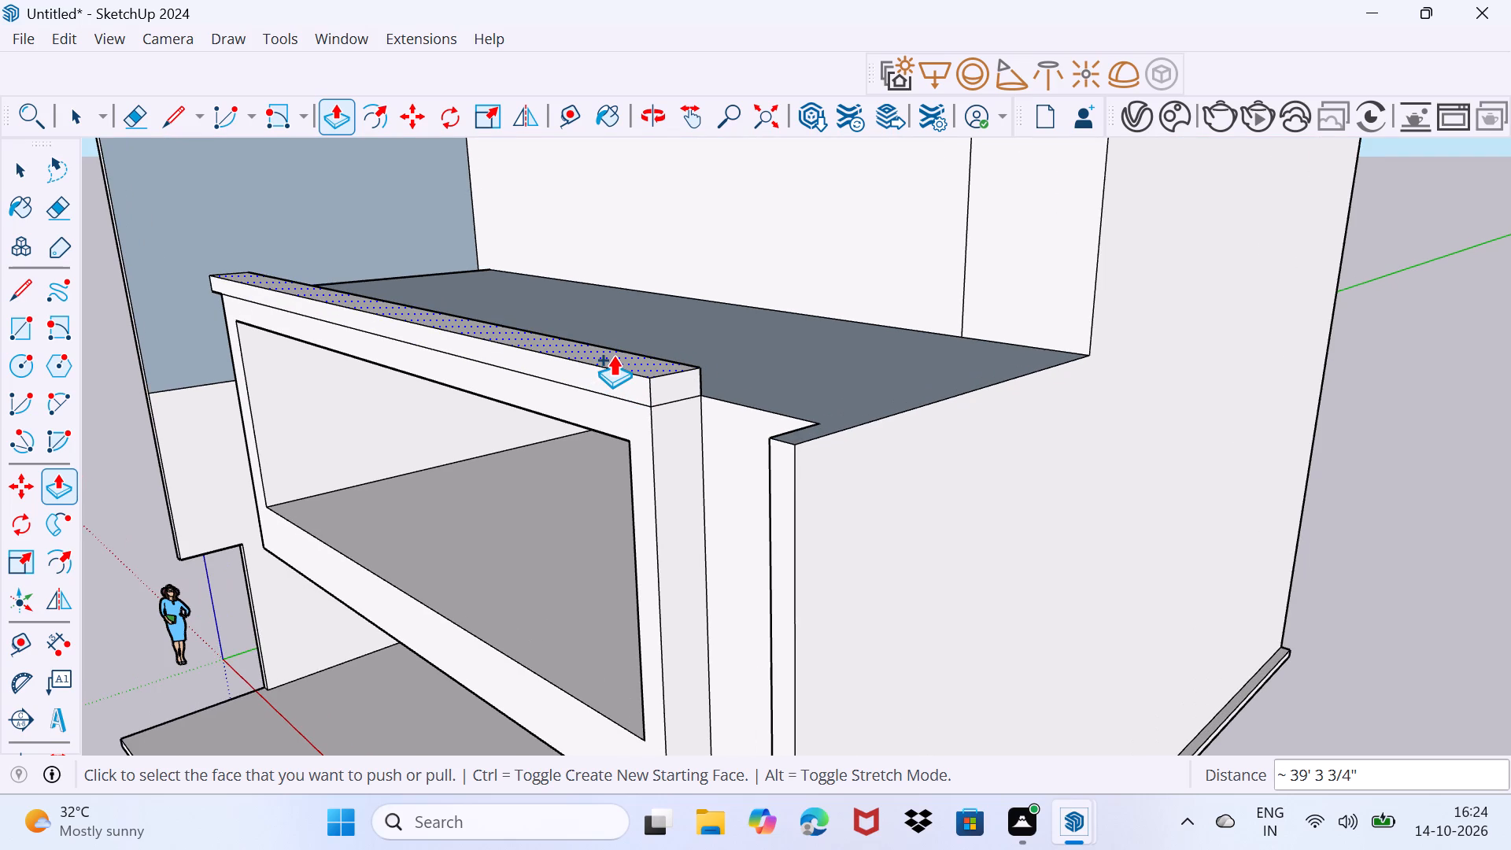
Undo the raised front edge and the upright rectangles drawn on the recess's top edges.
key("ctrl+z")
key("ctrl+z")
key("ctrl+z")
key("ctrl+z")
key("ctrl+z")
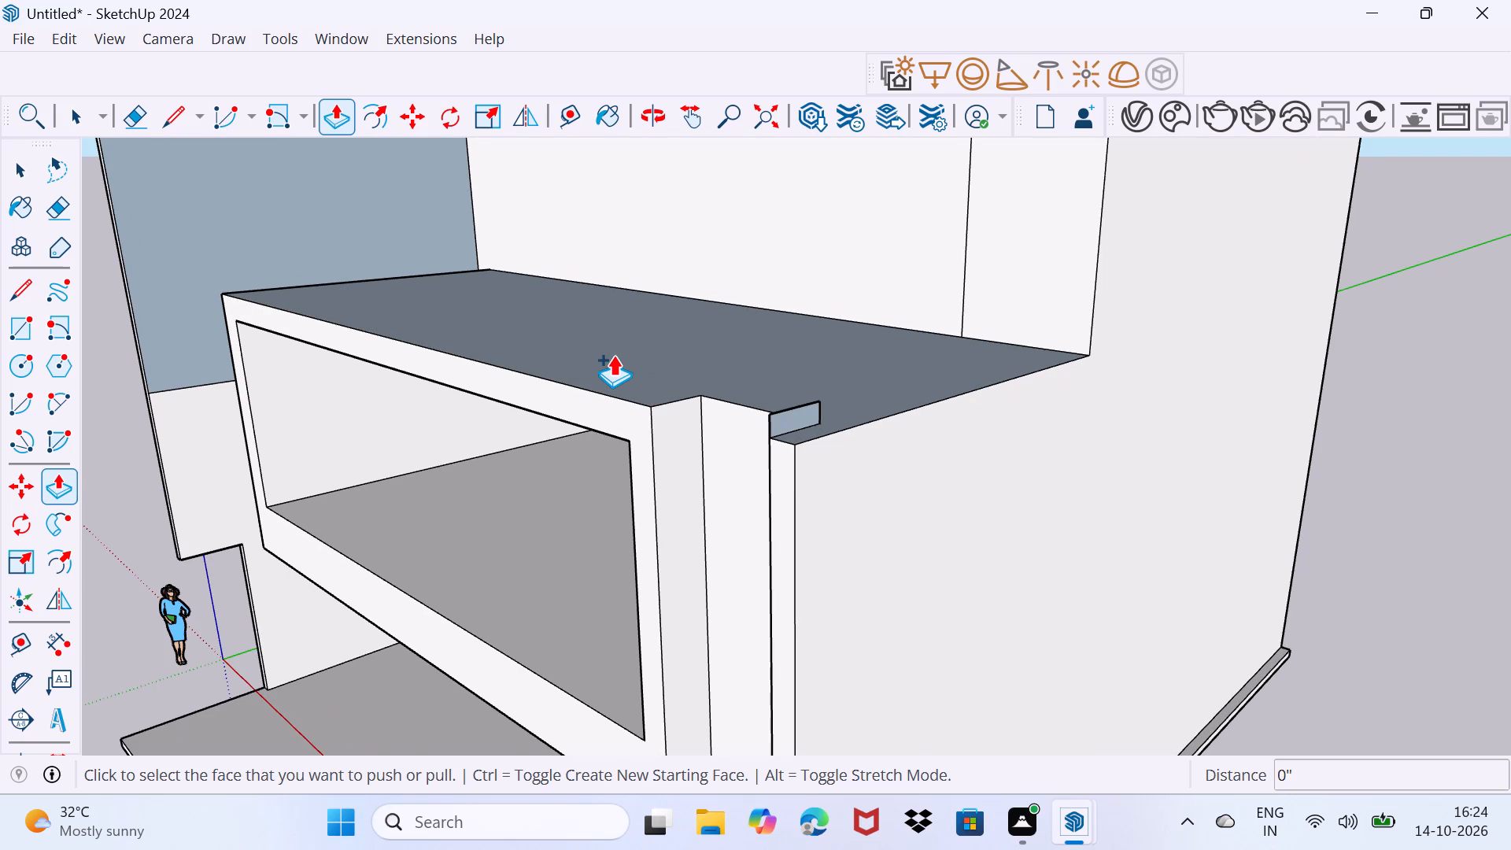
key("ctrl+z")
Draw a line about 37' 8 13/16" from the recess's inner corner across the projecting roof, parallel to its front edge.
middle_click_drag(649, 375, 764, 497)
key("space")
scroll(768, 500, "up", 2)
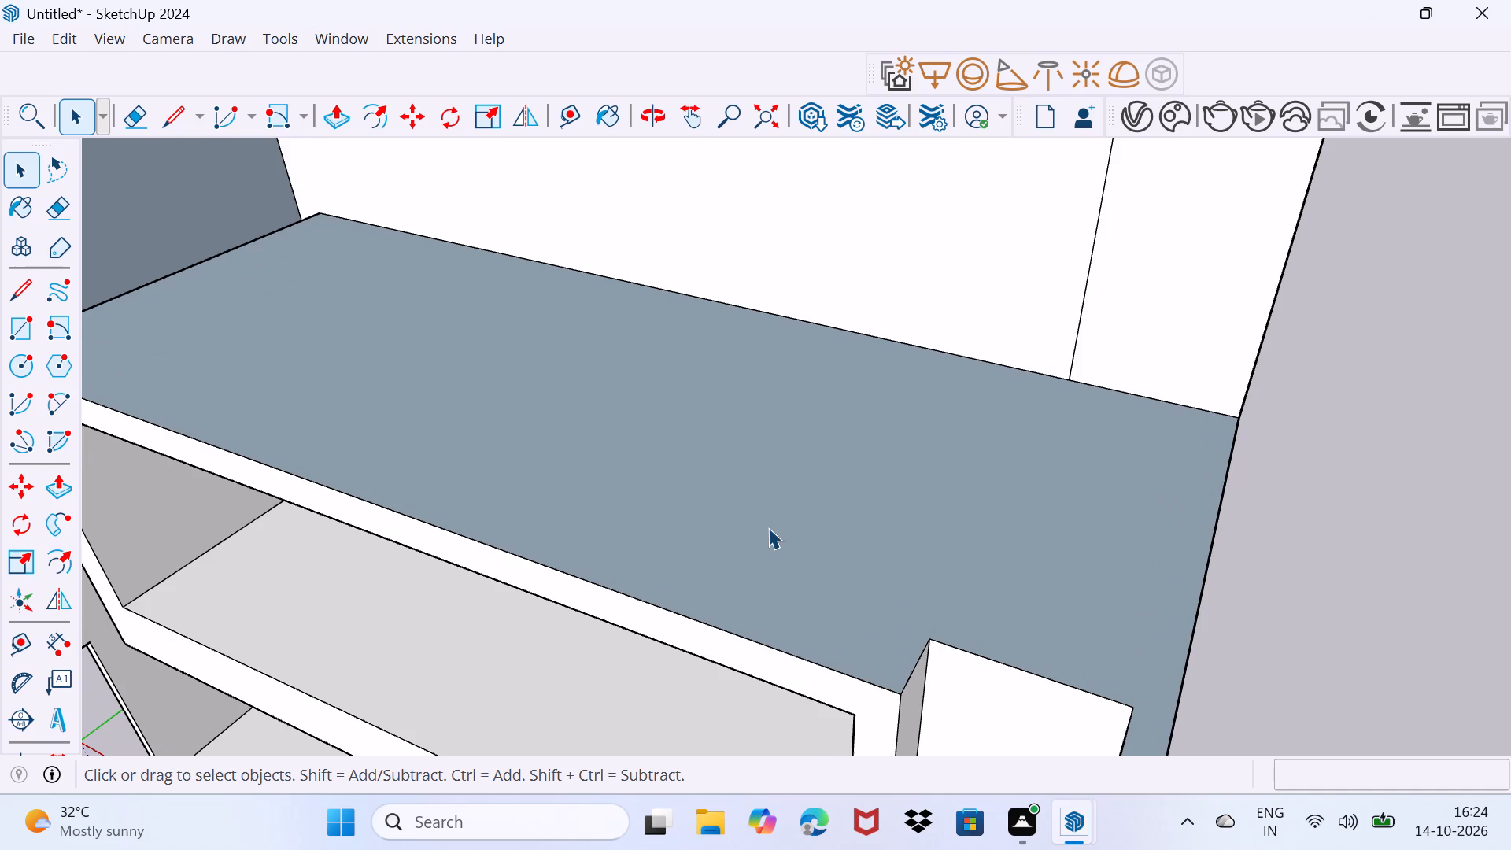
scroll(769, 528, "up", 1)
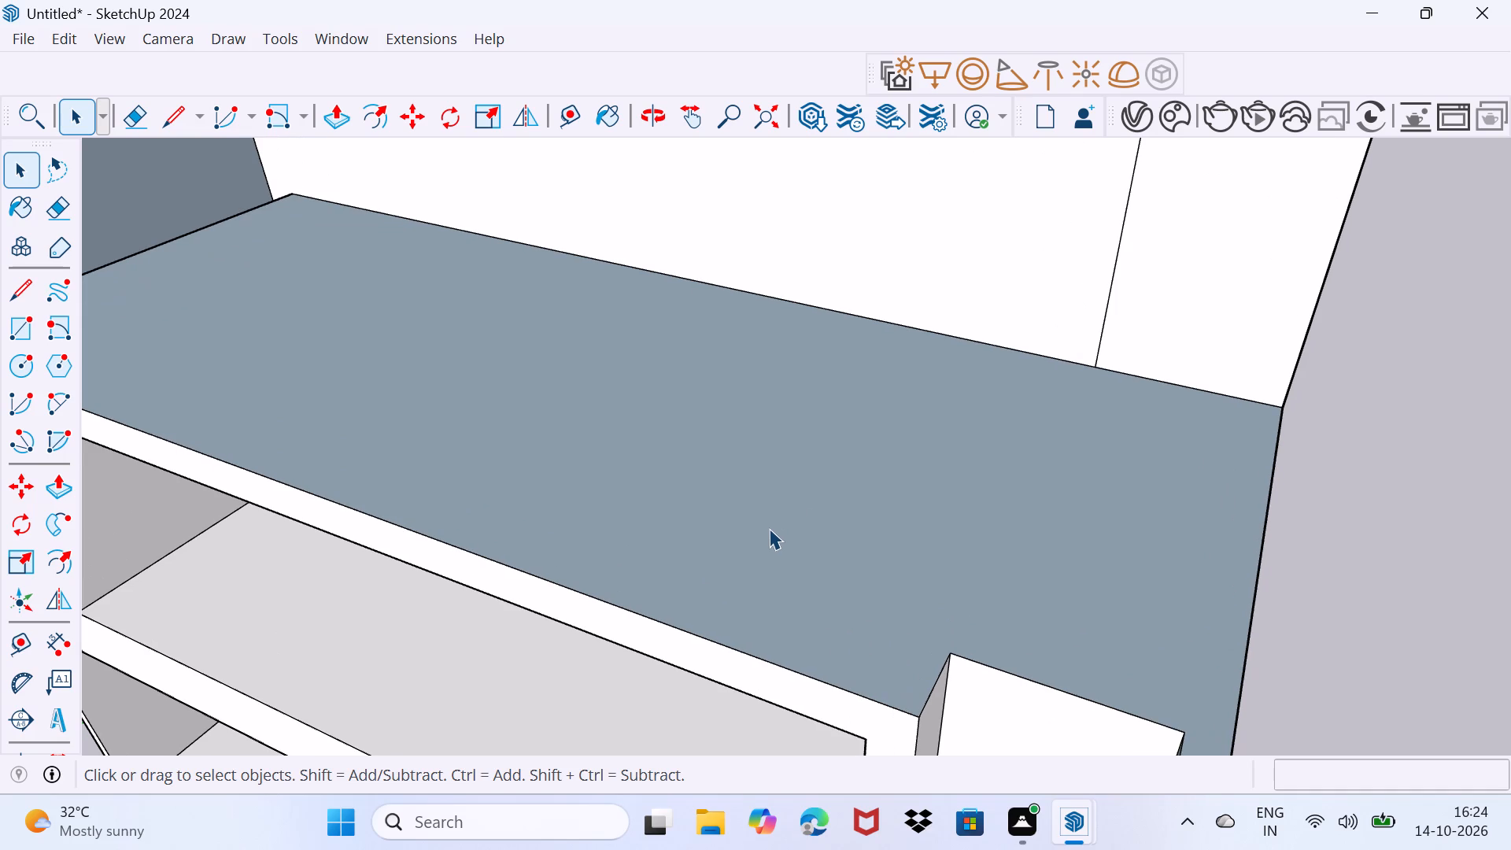
key("l")
left_click(948, 652)
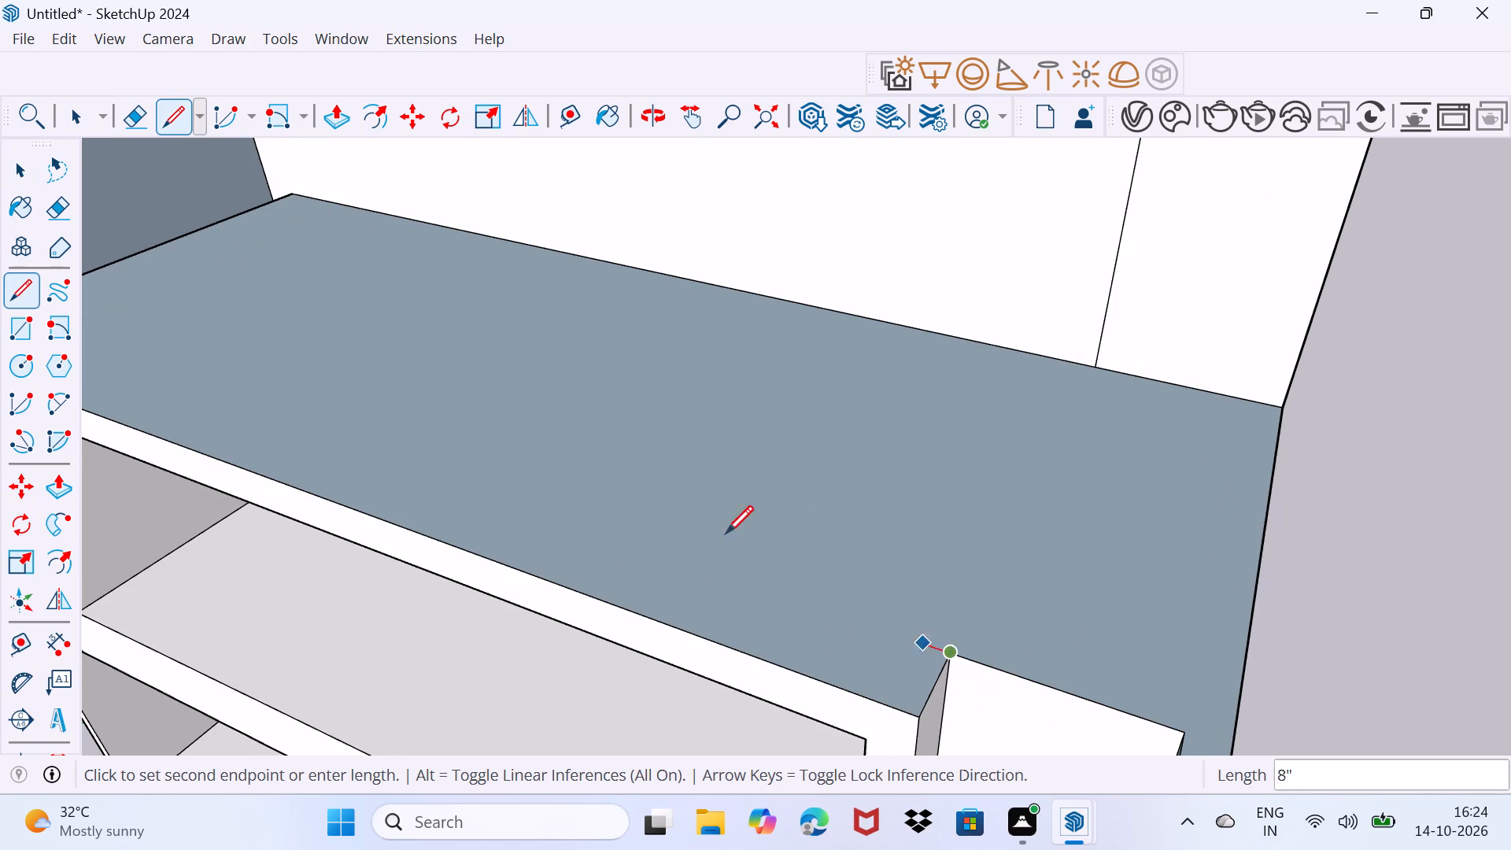
scroll(286, 406, "down", 3)
middle_click_drag(285, 408, 289, 412)
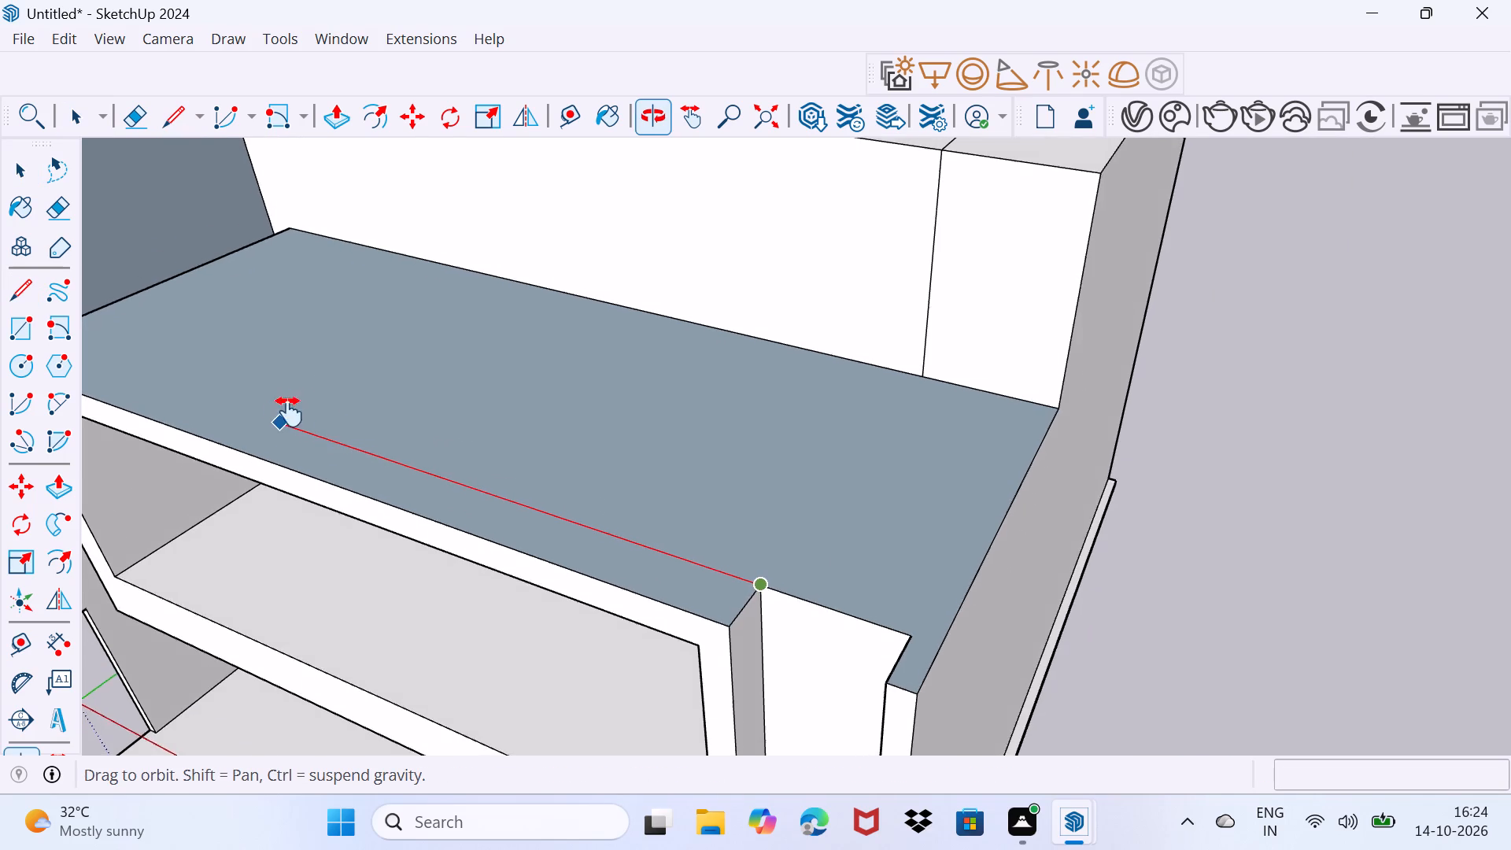
middle_click_drag(289, 412, 460, 443)
left_click(187, 362)
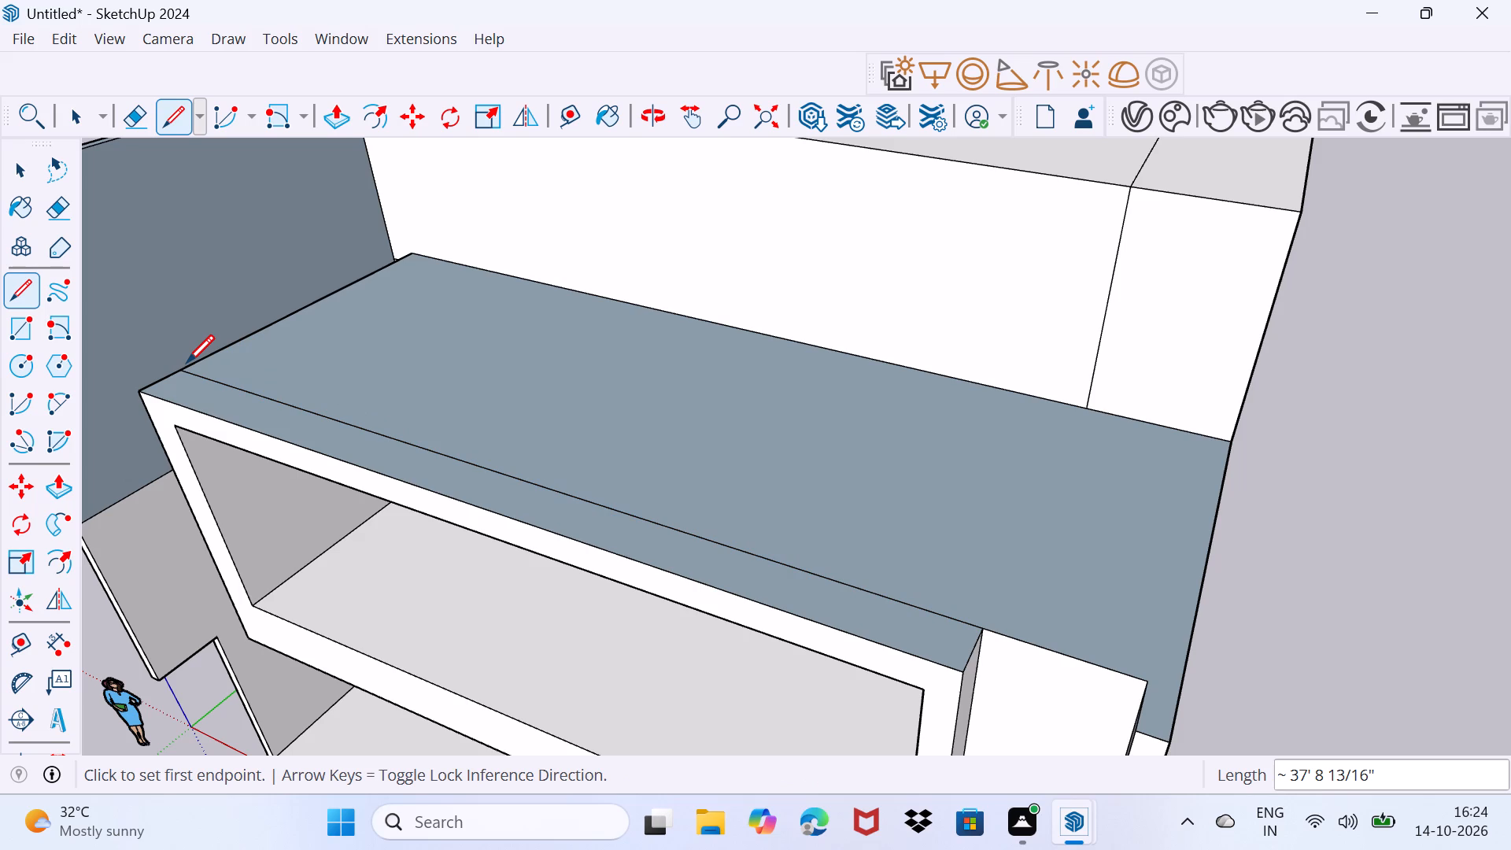
key("space")
Draw a short line across the front roof strip, from near the middle of the long line to the front edge.
scroll(298, 421, "down", 5)
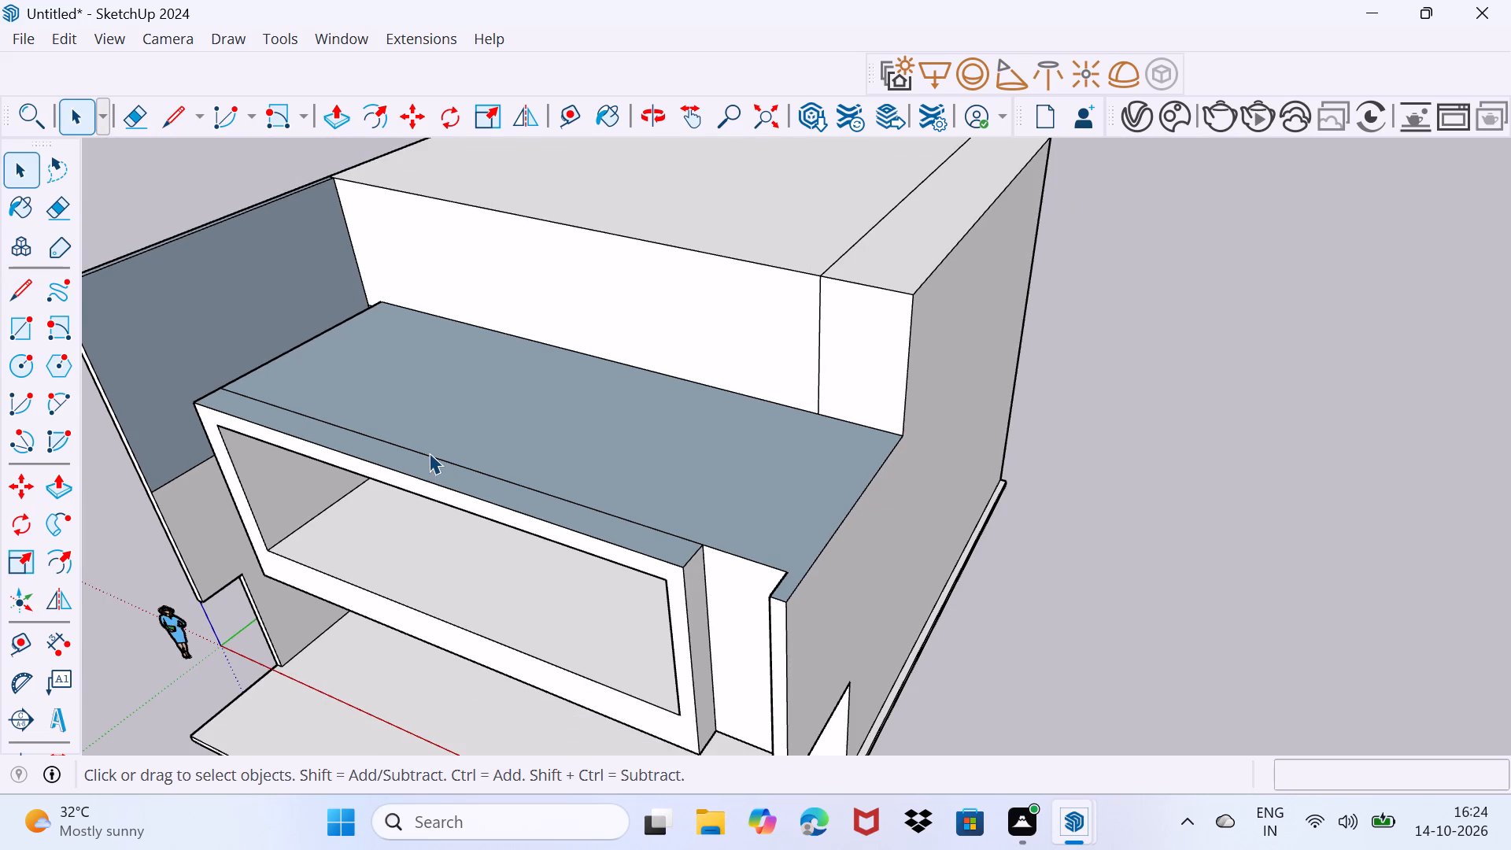
scroll(429, 453, "up", 1)
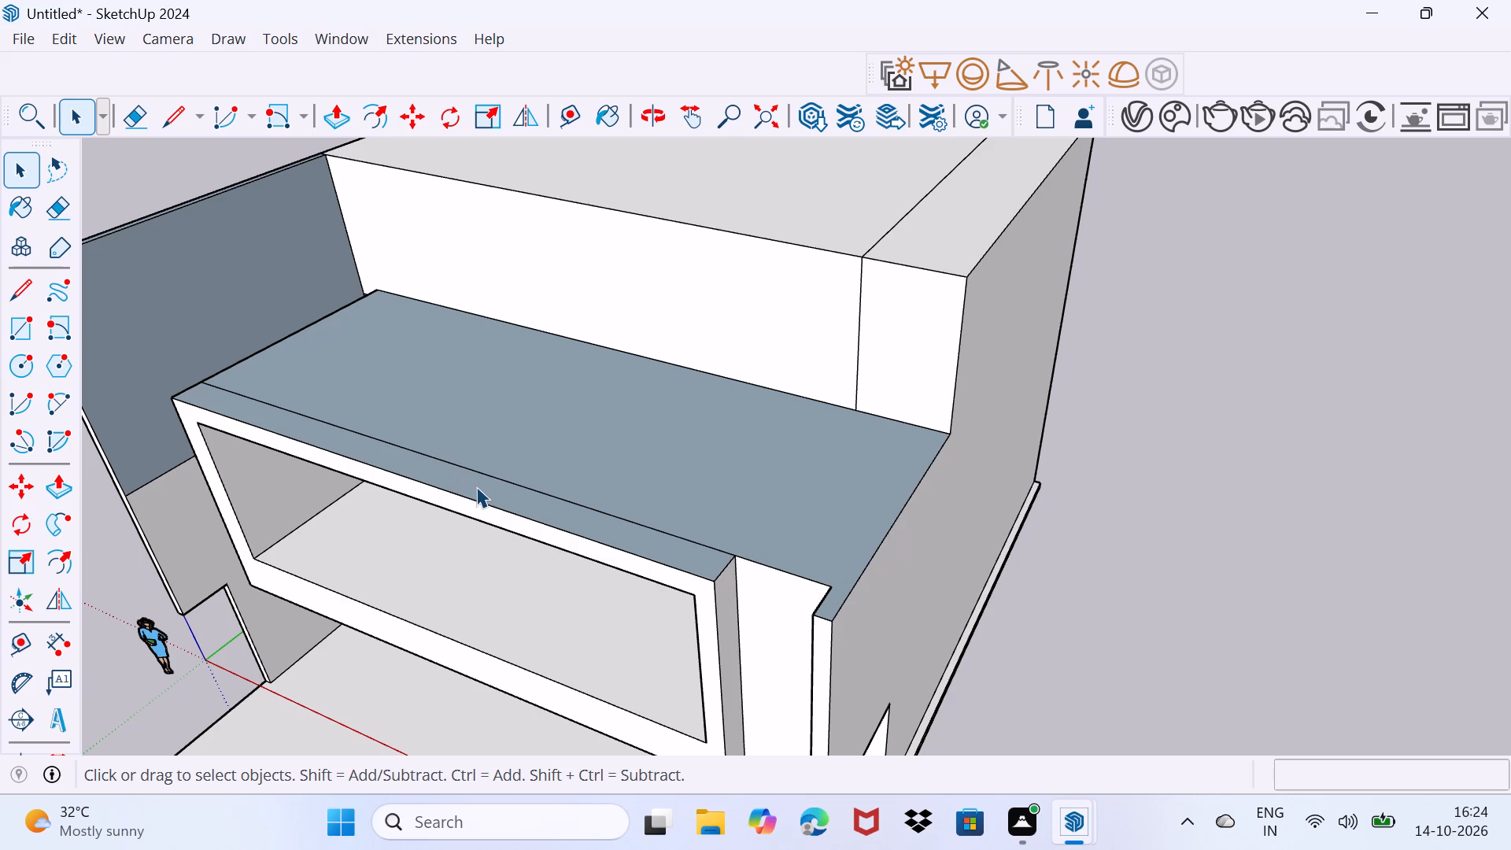
key("l")
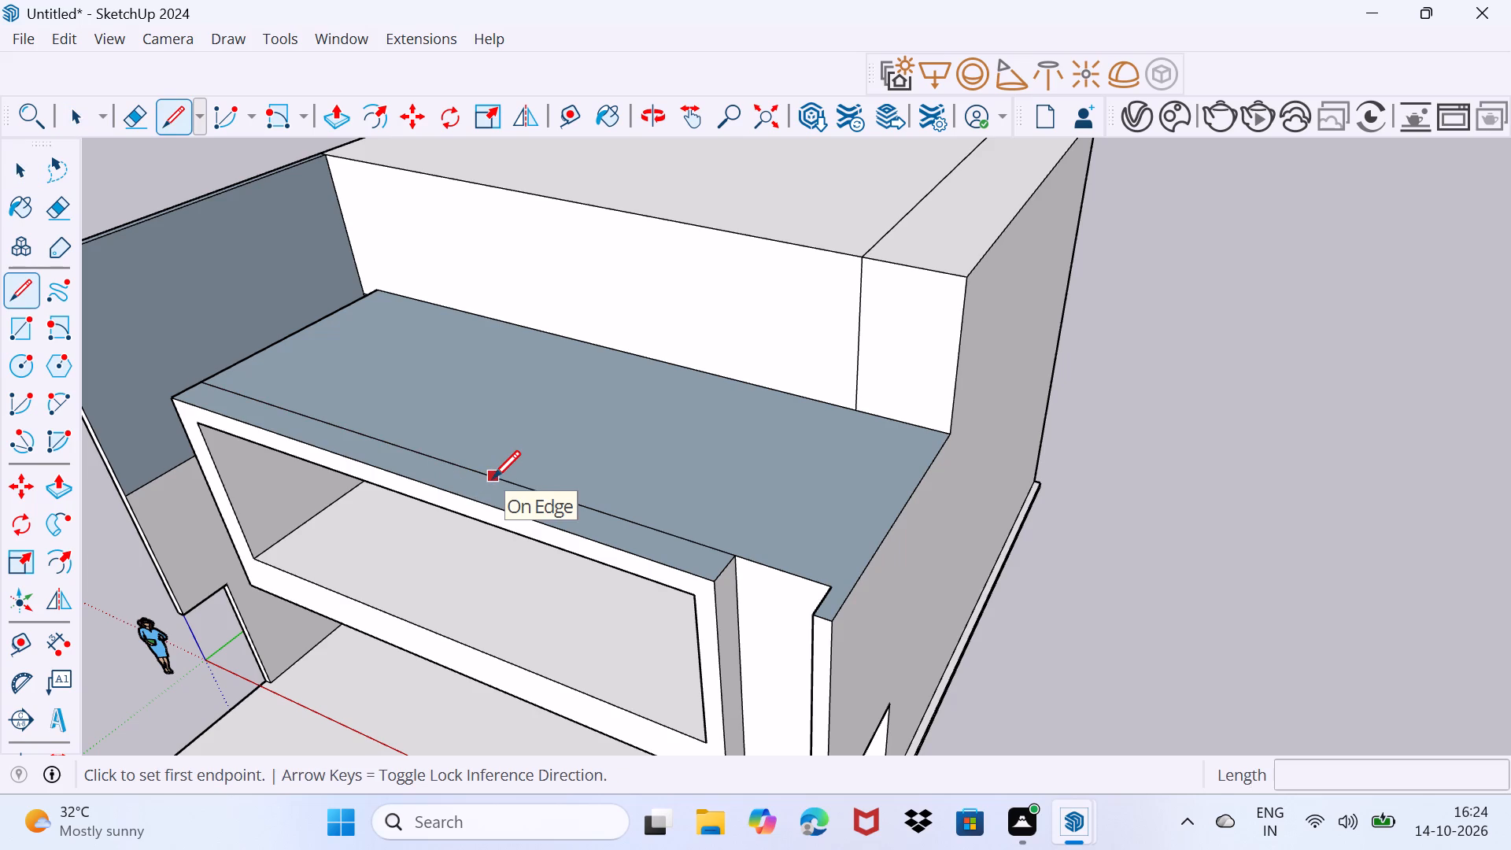
left_click(474, 476)
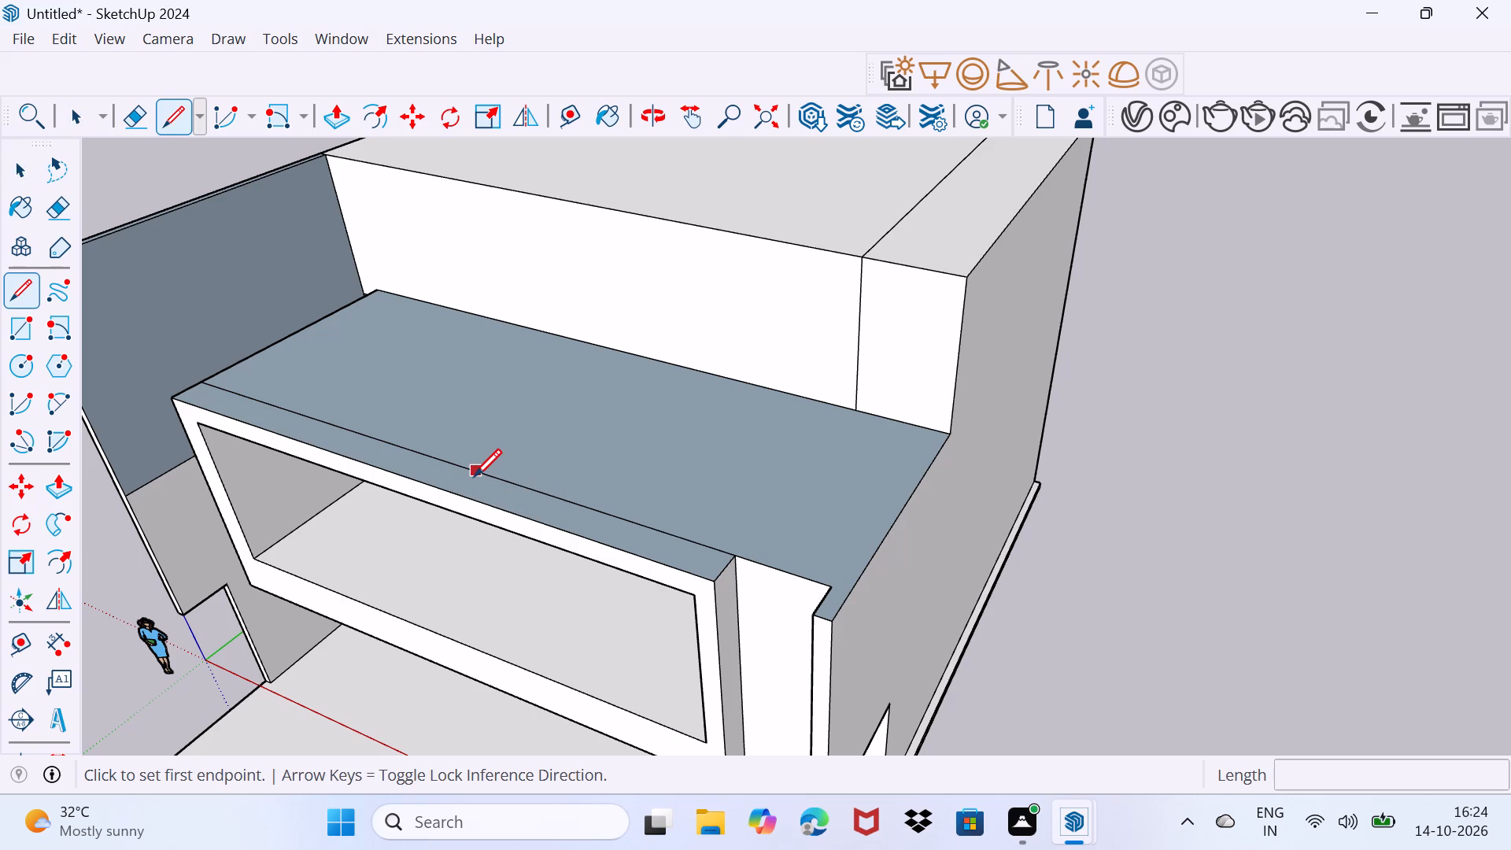
left_click(443, 494)
key("space")
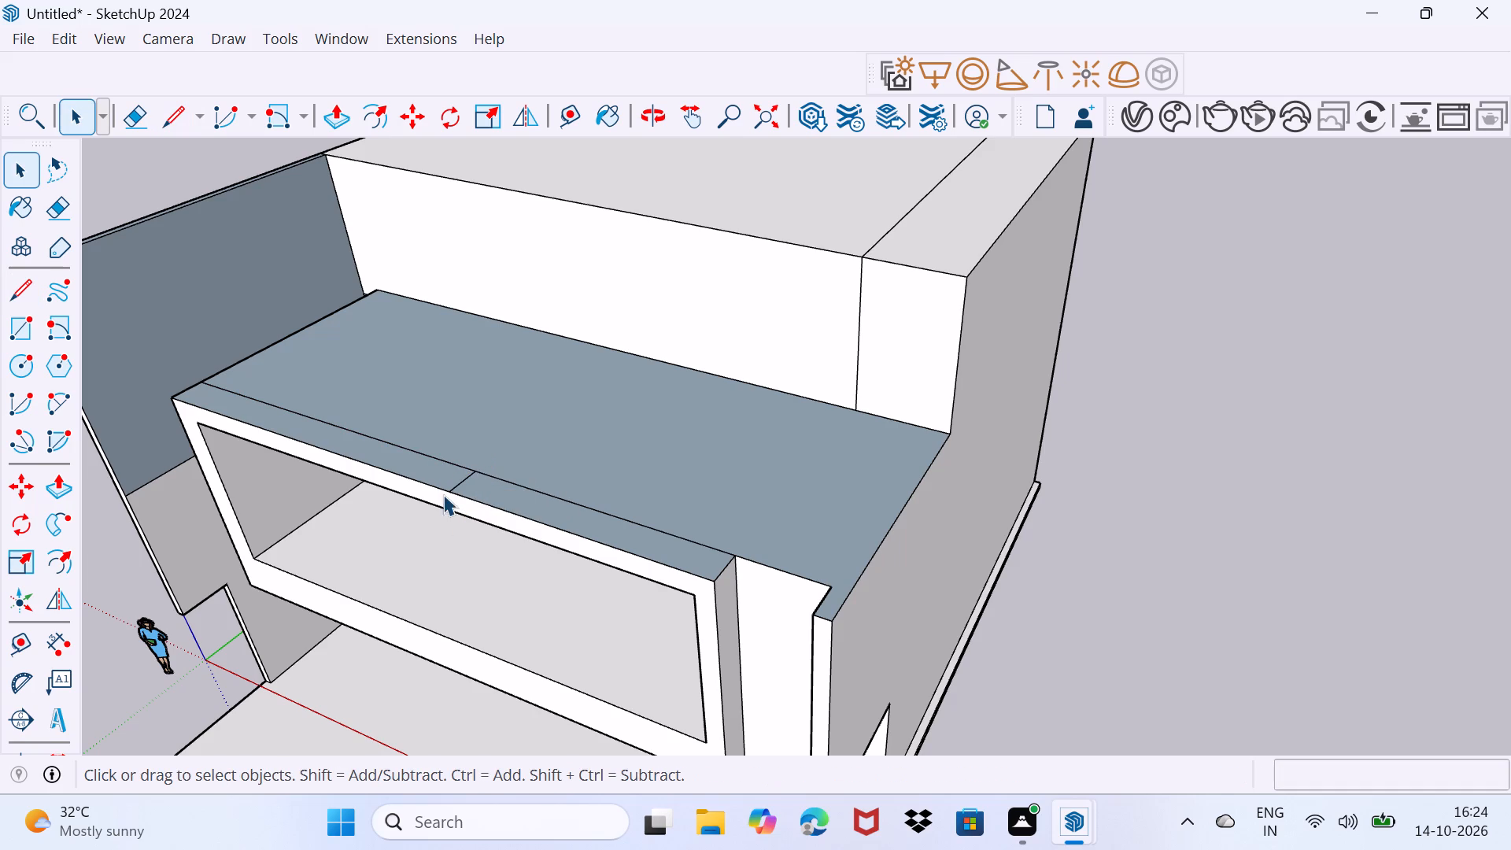
Push/Pull the front roof strip section next to the recess upward about 10' 6 3/4".
left_click(549, 515)
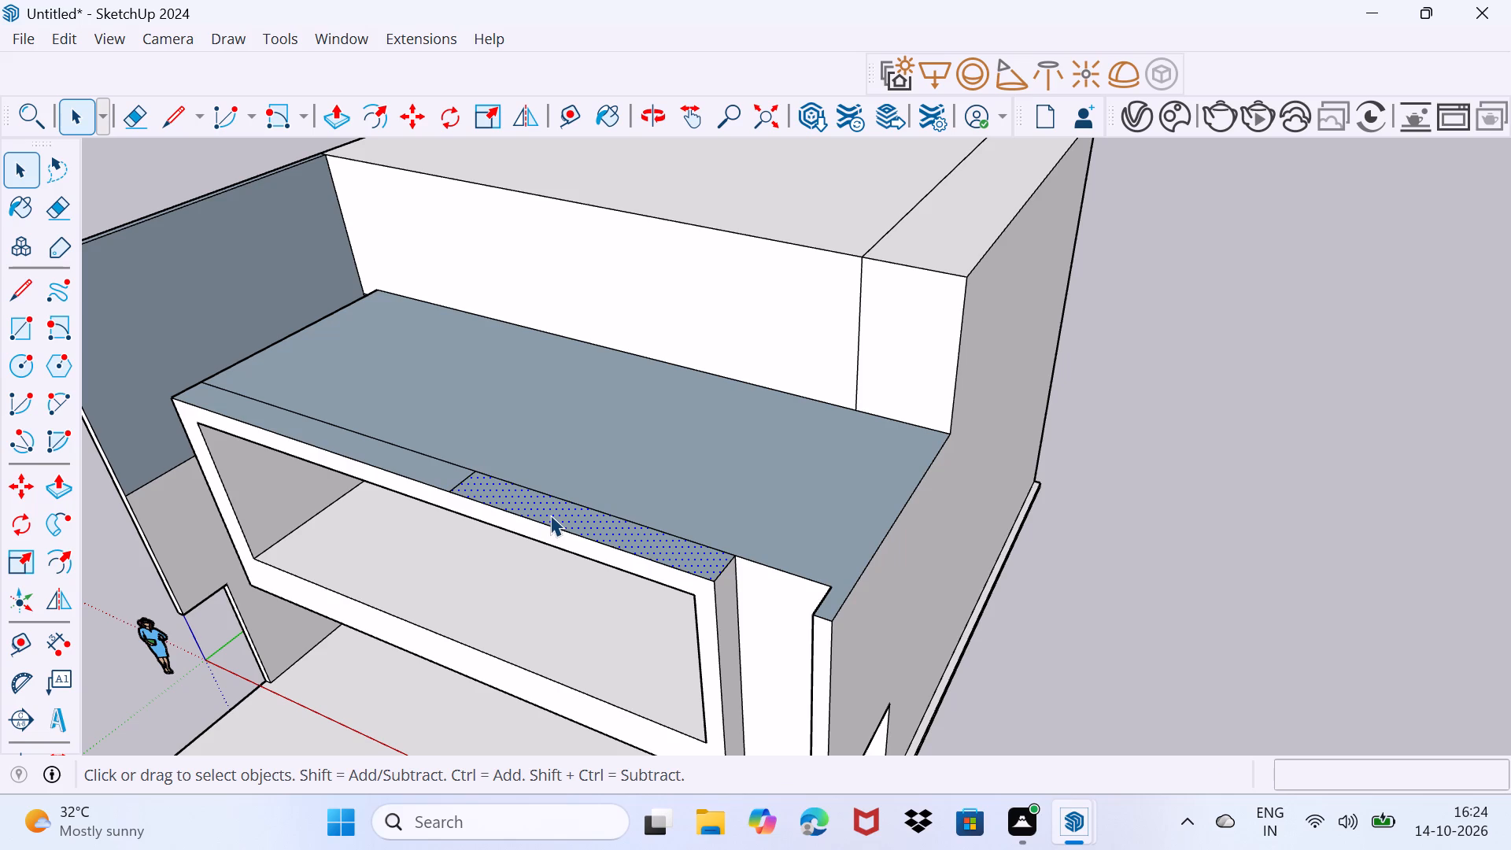
key("p")
left_click(550, 515)
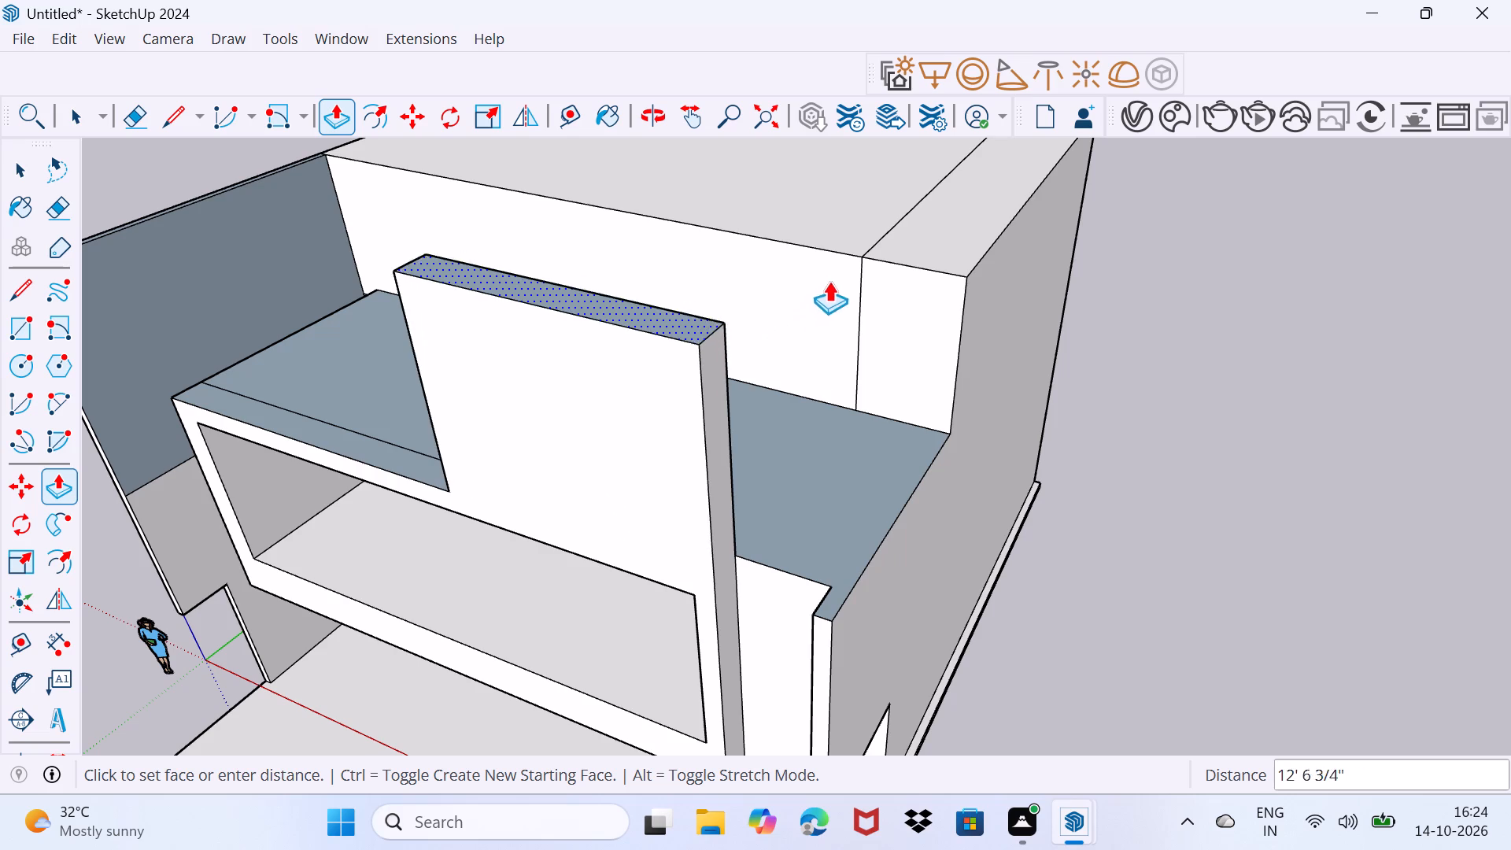
left_click(813, 333)
middle_click_drag(729, 557, 895, 504)
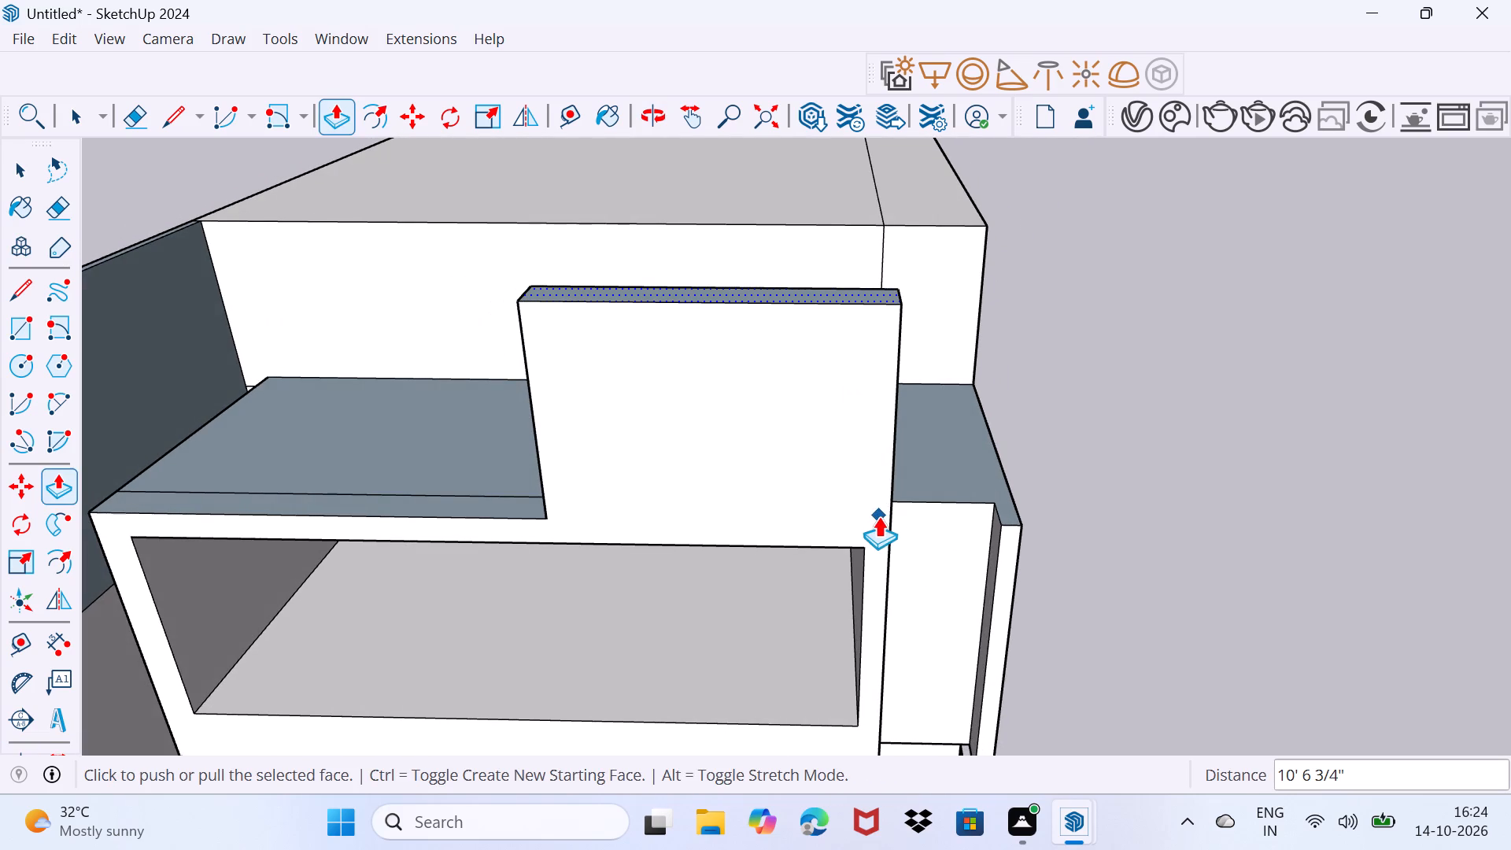
key("space")
Draw a horizontal line across the raised block's front face, slightly above its base, from the recess-side edge to the opposite edge.
scroll(873, 508, "up", 2)
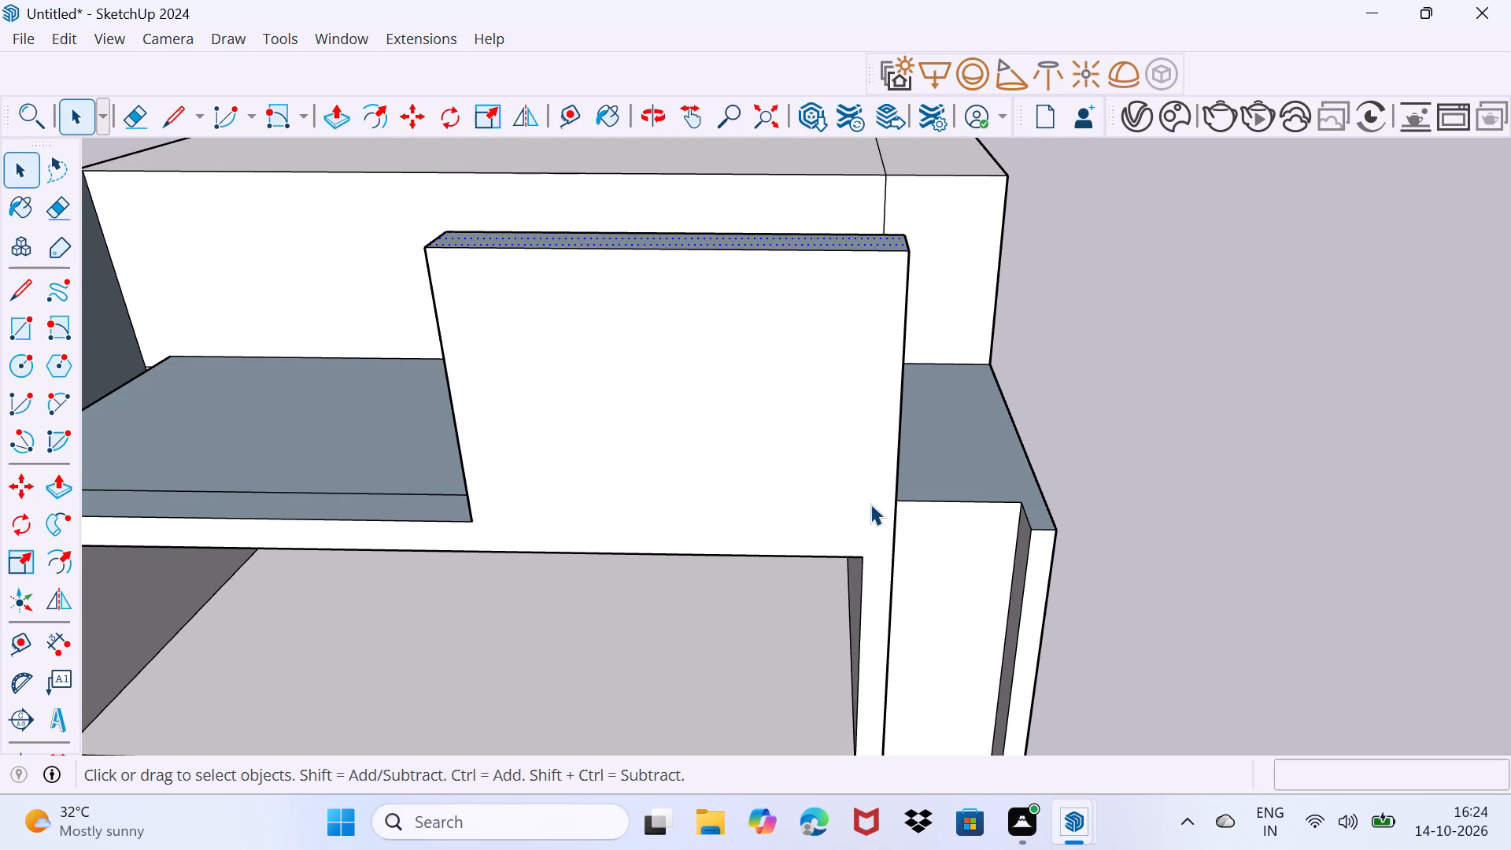
scroll(870, 504, "up", 2)
middle_click_drag(870, 504, 809, 520)
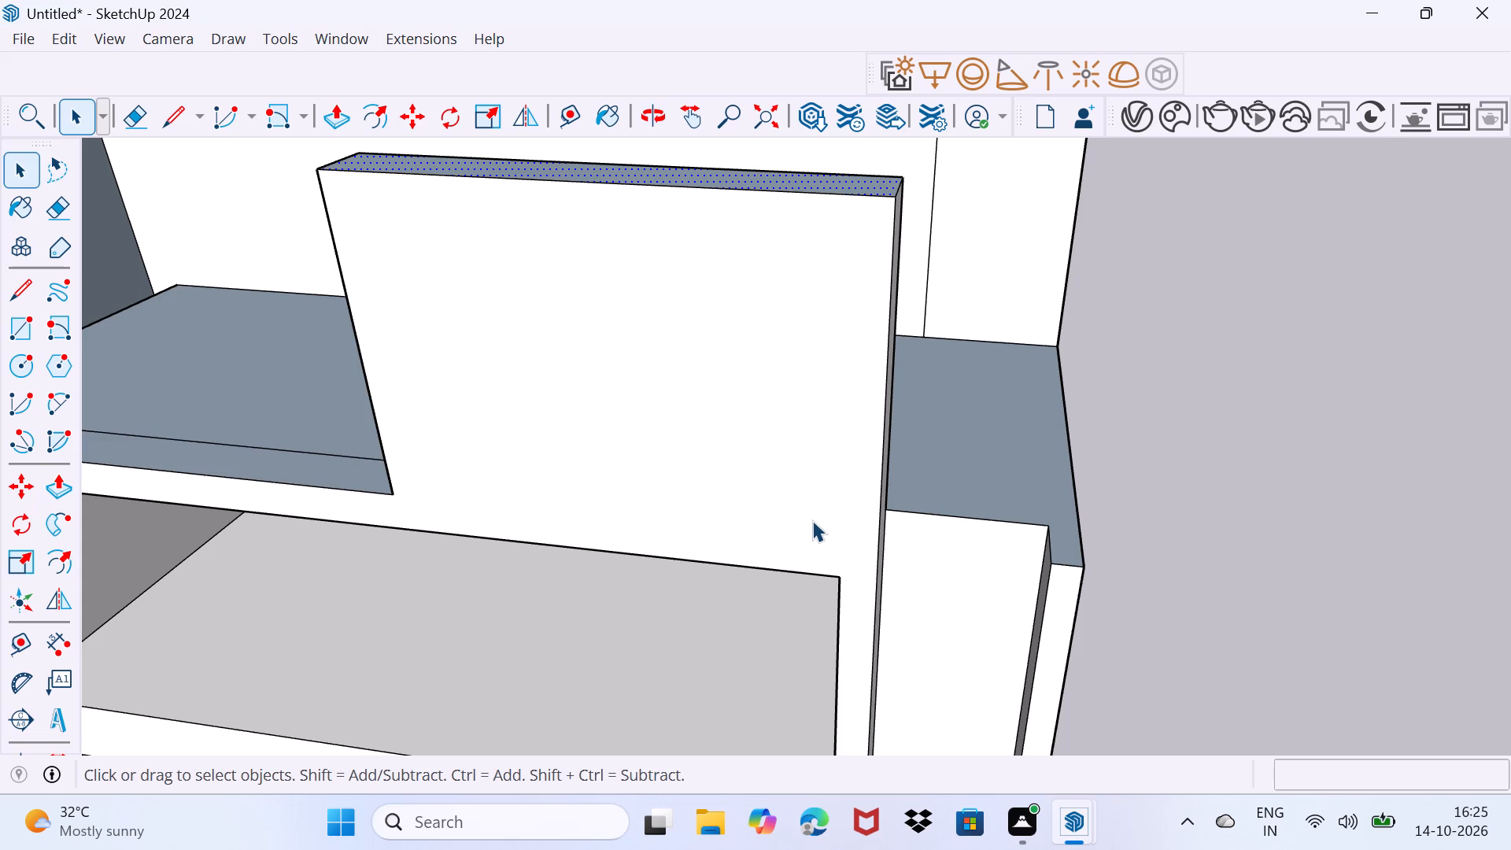
key("l")
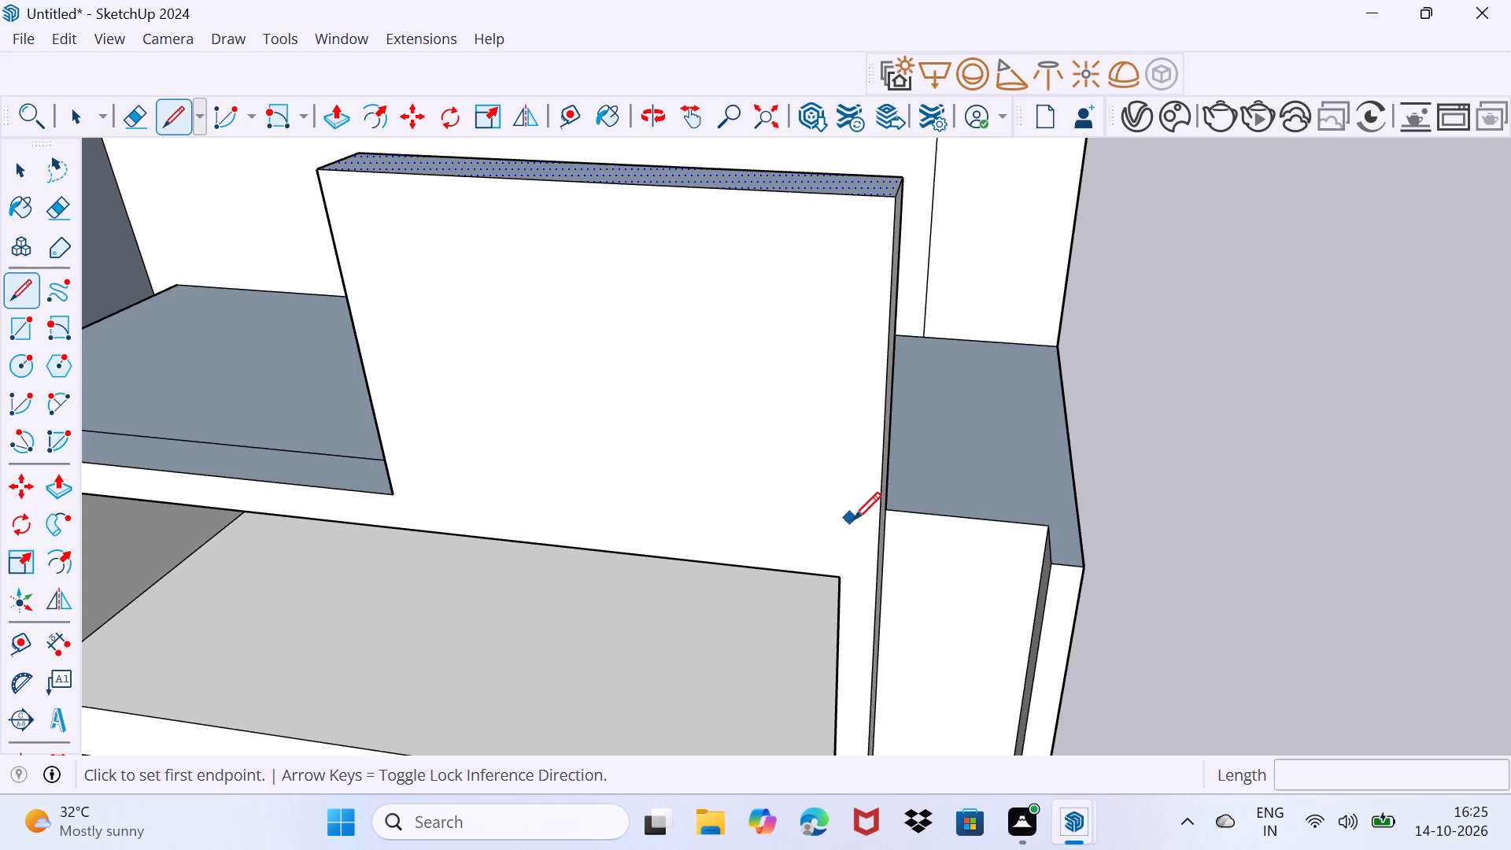
left_click(877, 512)
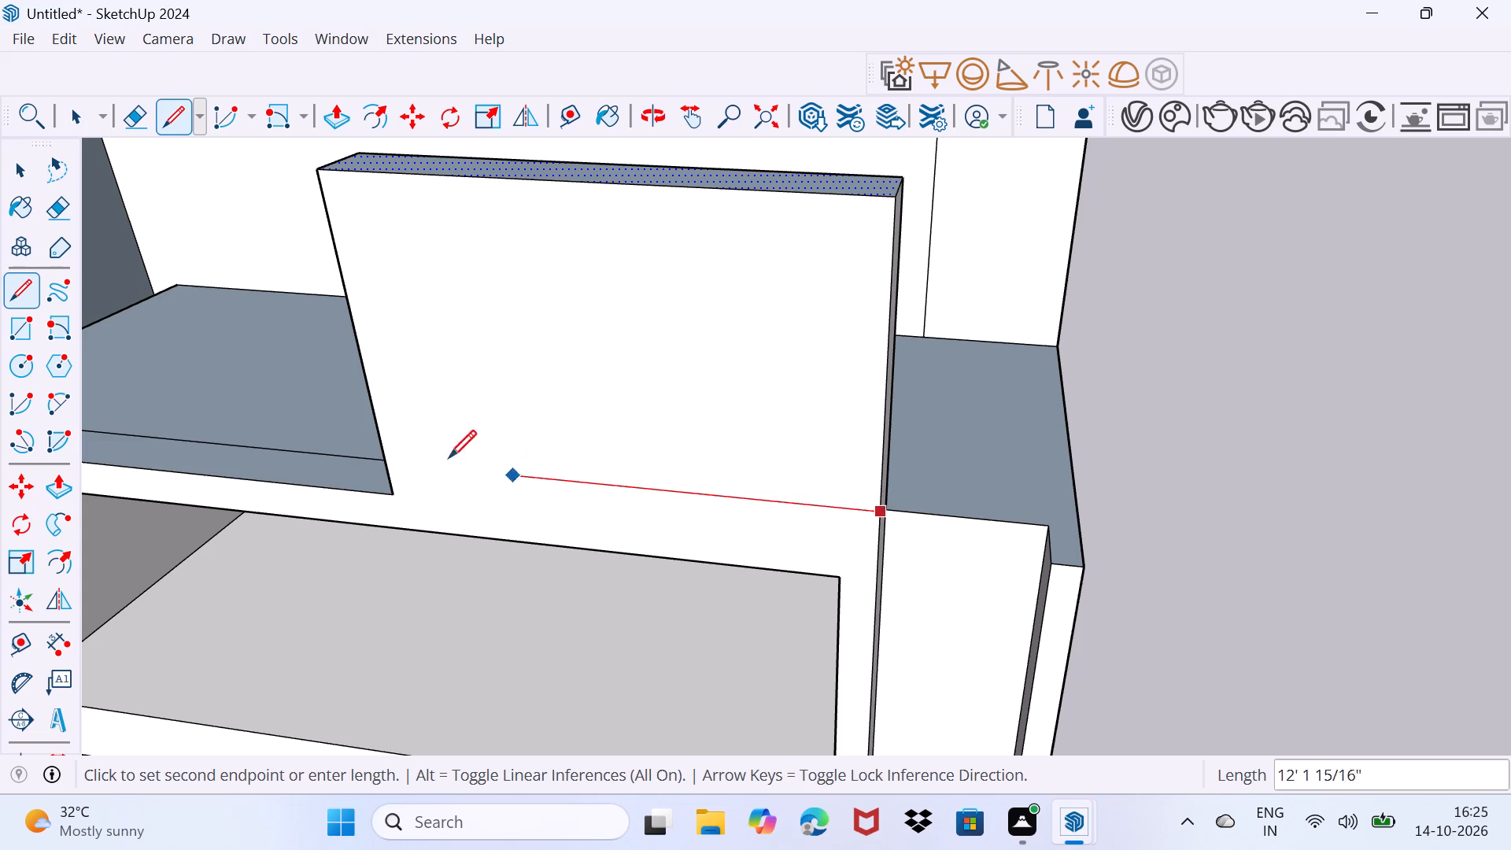
left_click(386, 452)
key("space")
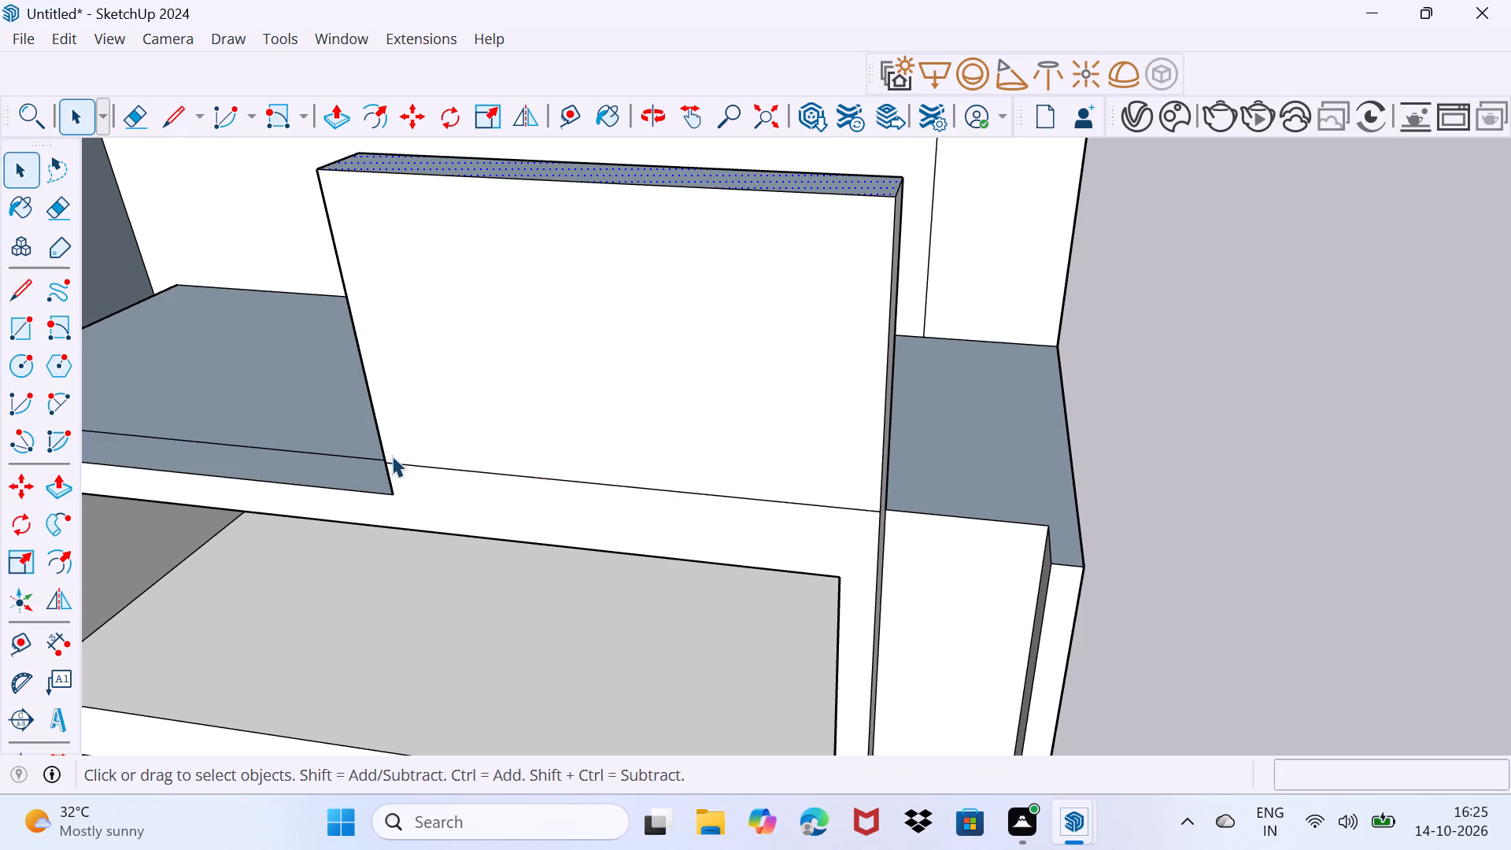
Draw a line about 16' 1/8" along the base of the raised block's front face, from its lower corner to the recess-side edge.
left_click(515, 498)
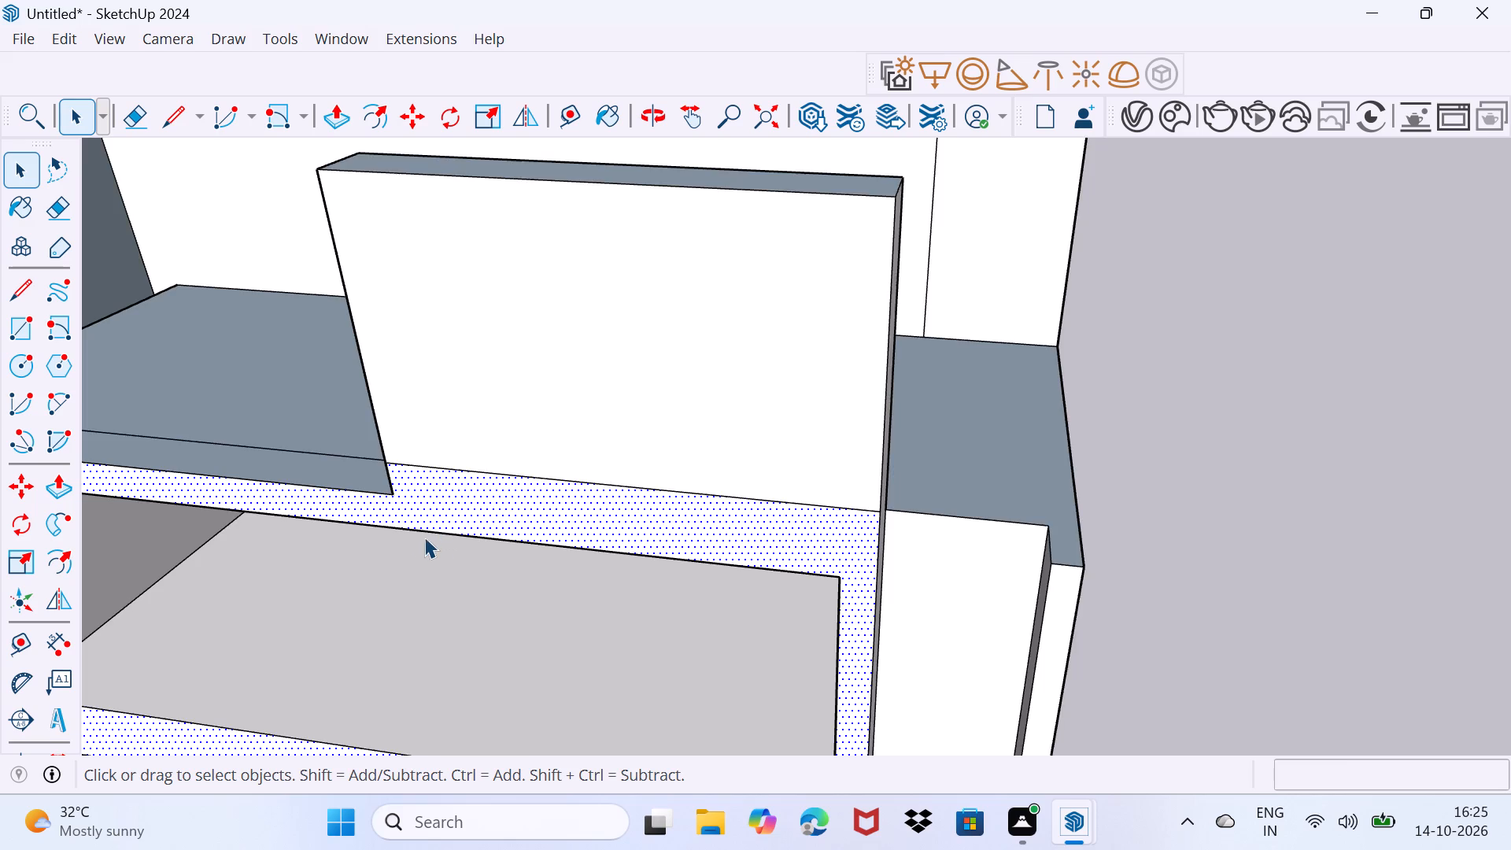
scroll(416, 534, "up", 2)
key("space")
left_click_drag(412, 533, 421, 524)
scroll(386, 498, "up", 3)
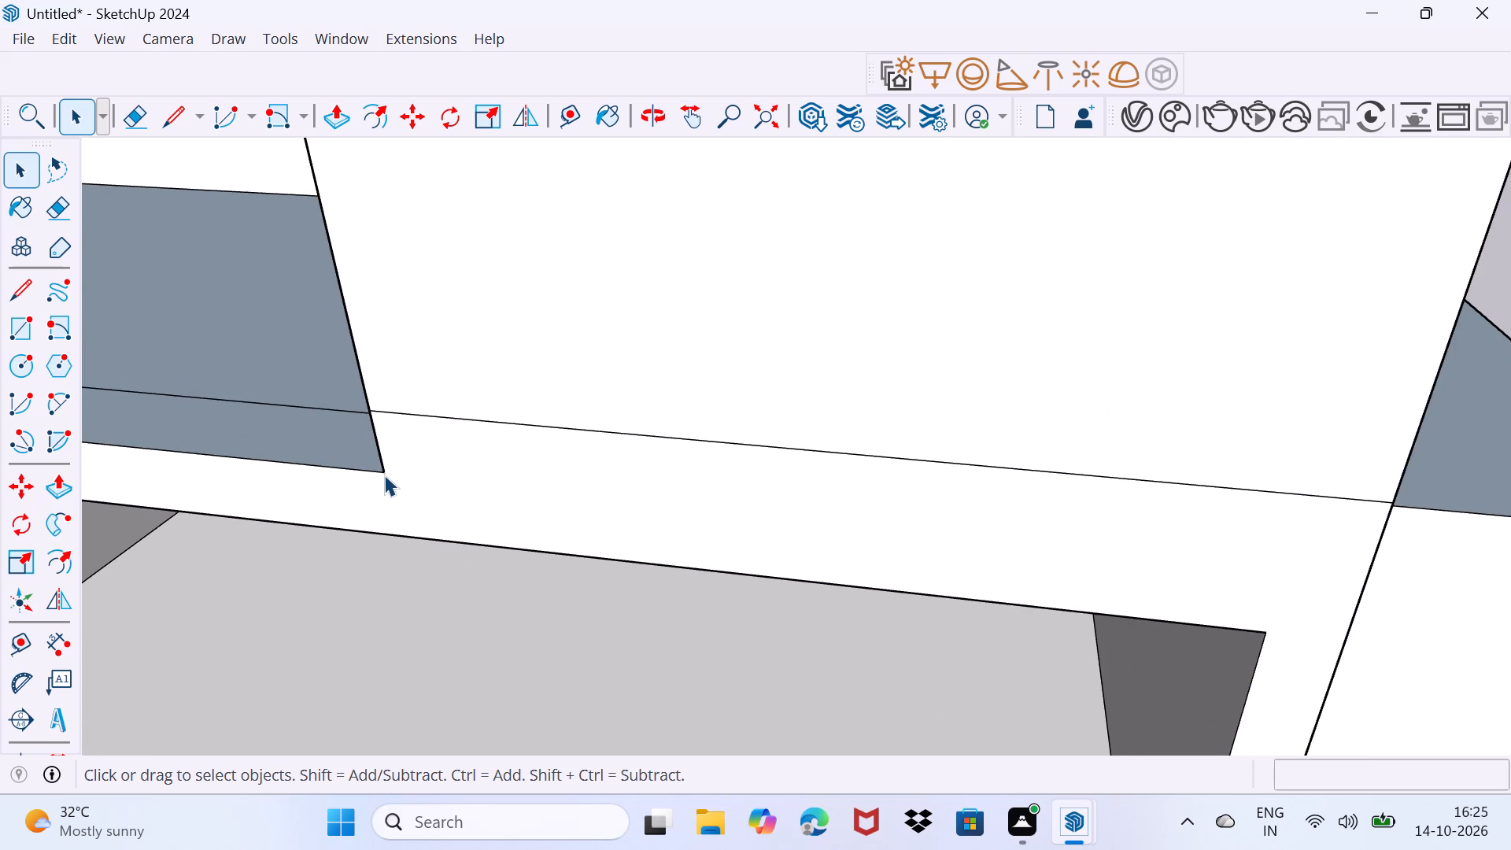
key("l")
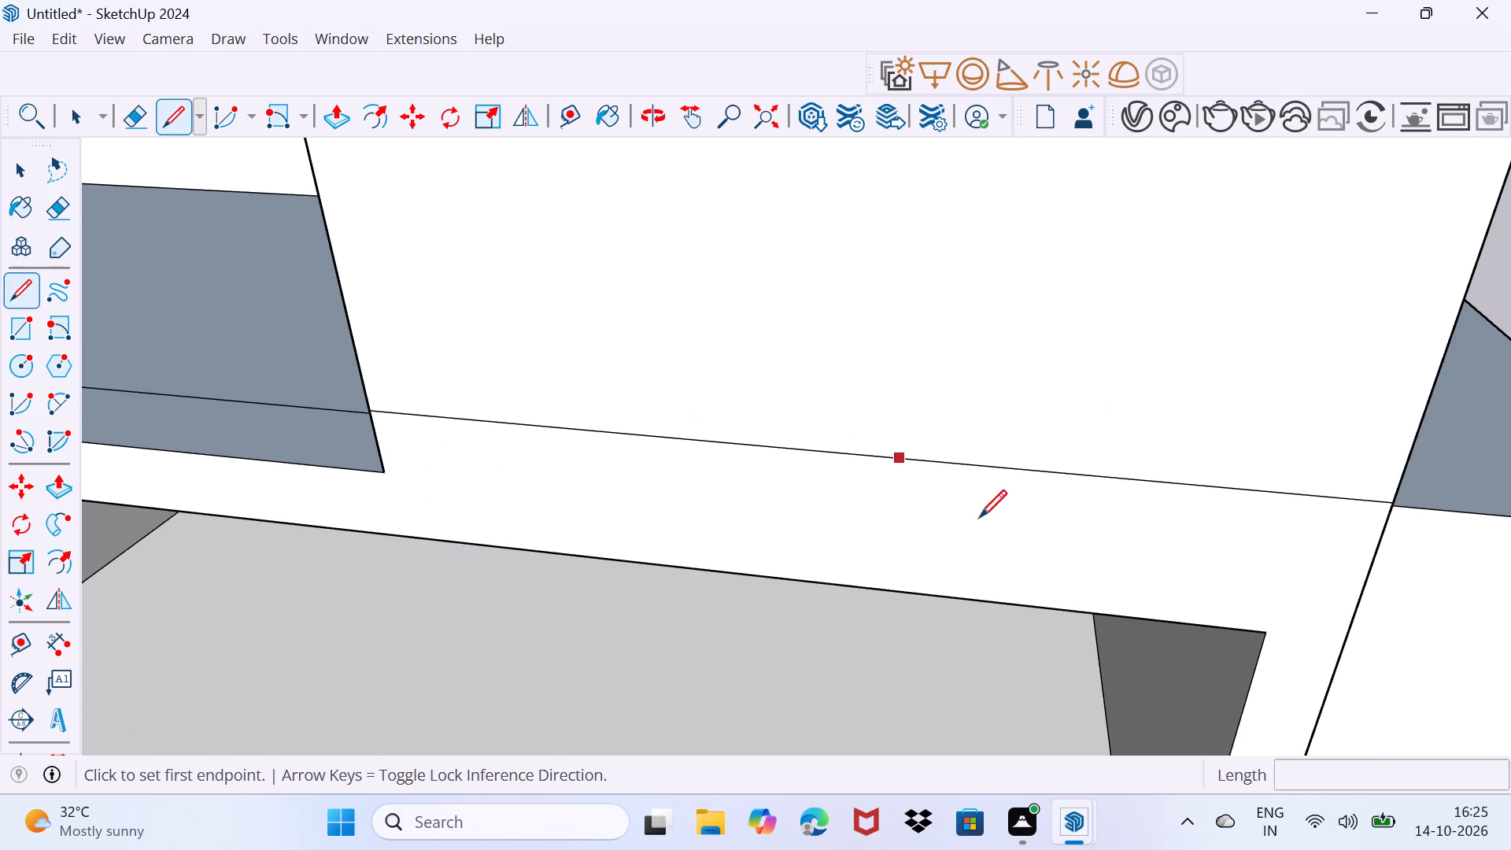
left_click(386, 475)
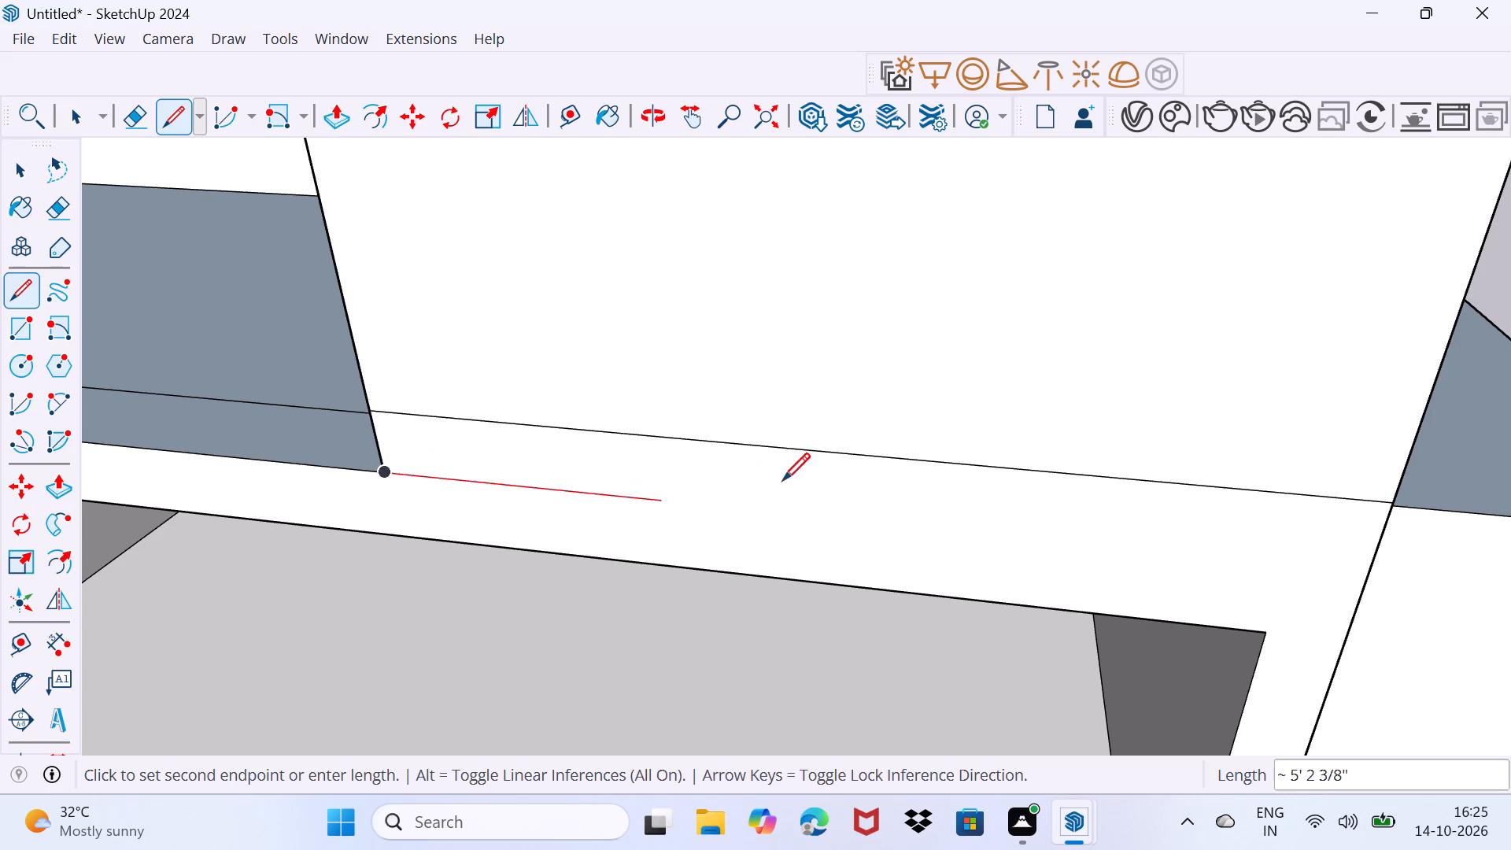
left_click(1360, 574)
key("space")
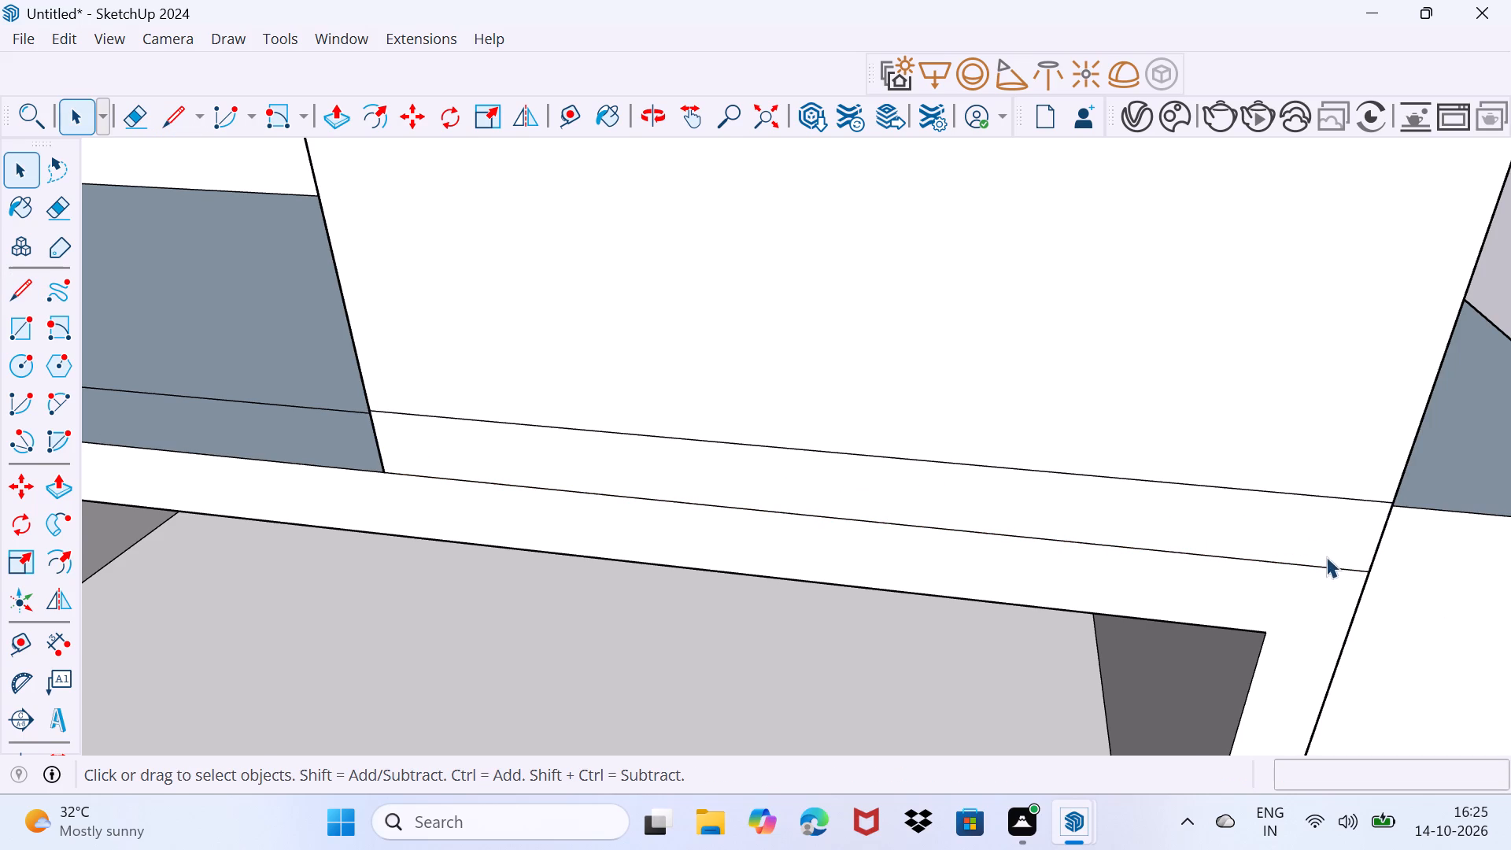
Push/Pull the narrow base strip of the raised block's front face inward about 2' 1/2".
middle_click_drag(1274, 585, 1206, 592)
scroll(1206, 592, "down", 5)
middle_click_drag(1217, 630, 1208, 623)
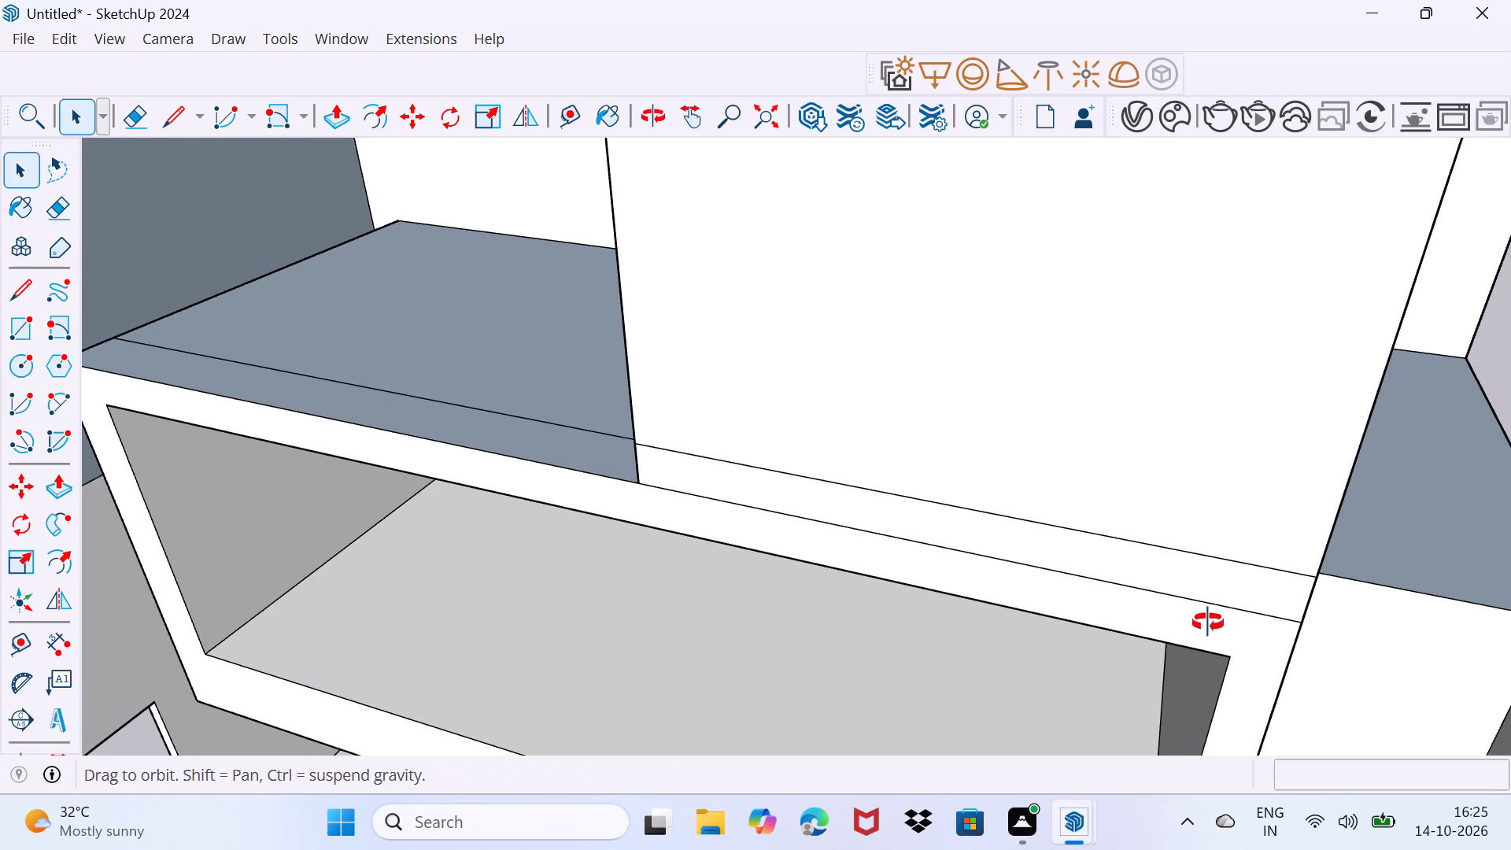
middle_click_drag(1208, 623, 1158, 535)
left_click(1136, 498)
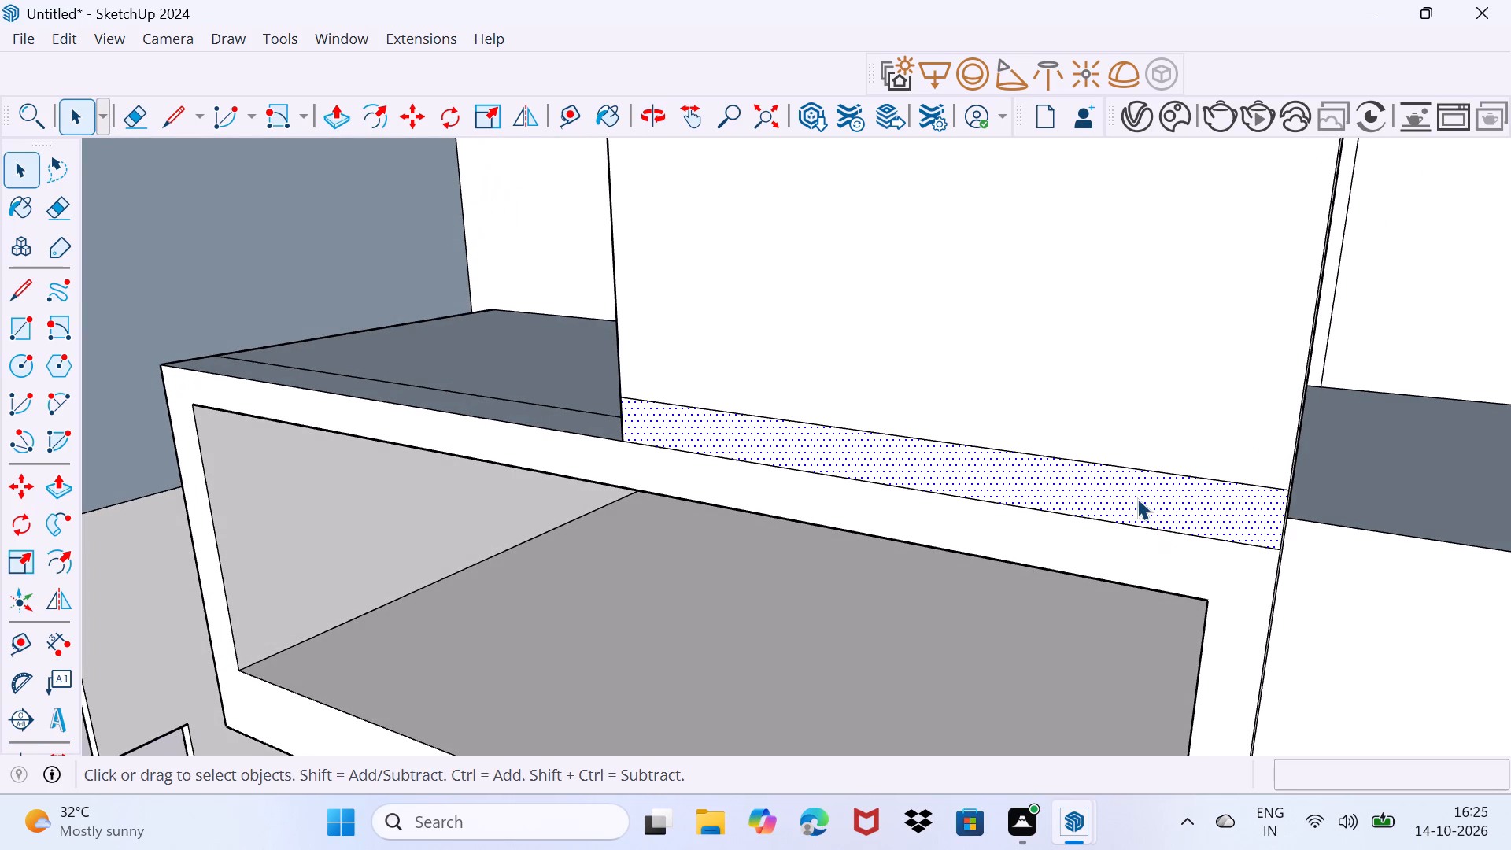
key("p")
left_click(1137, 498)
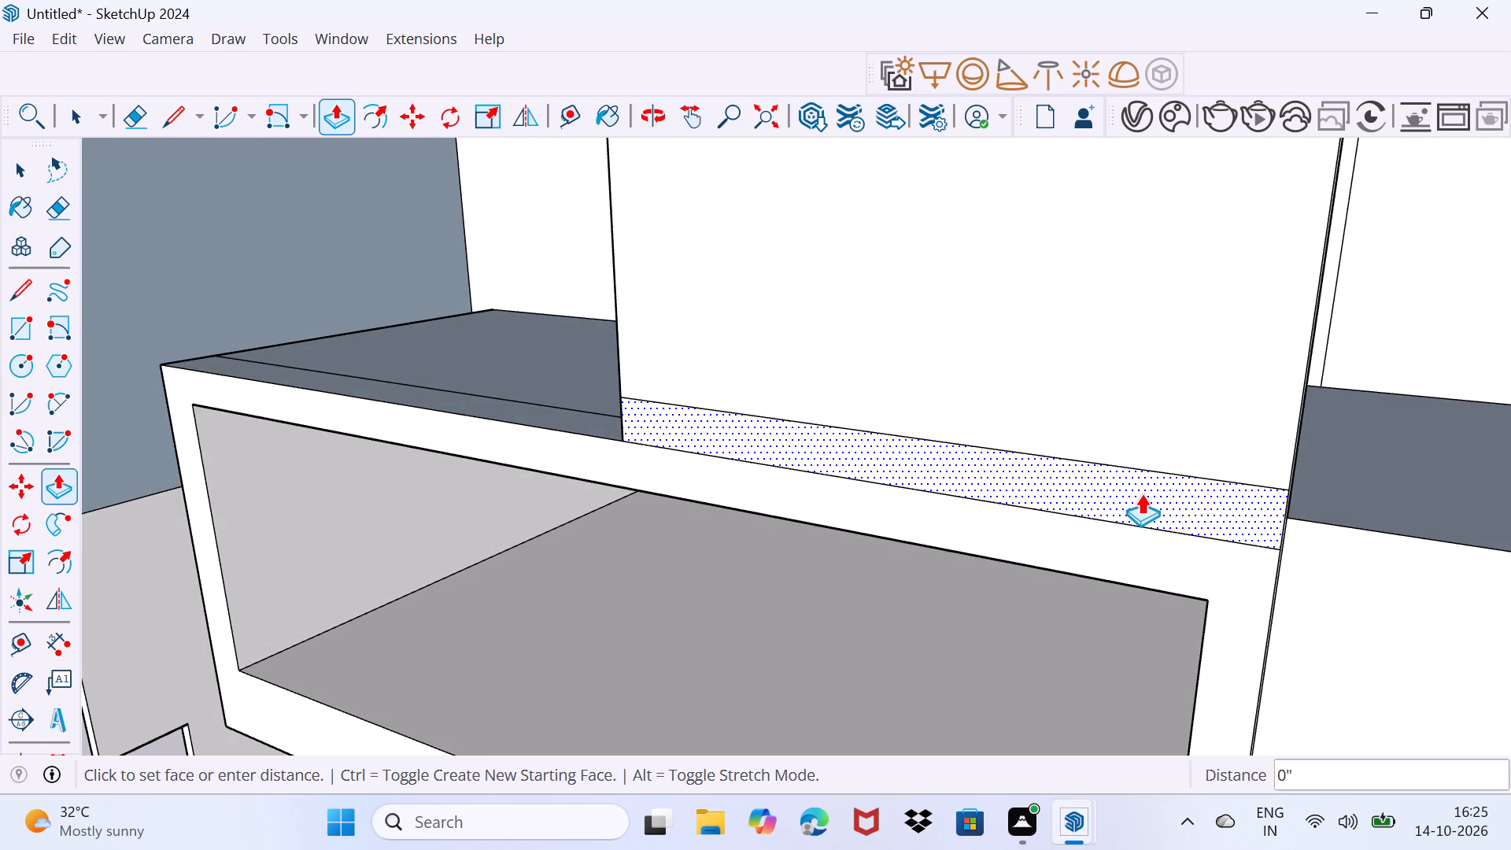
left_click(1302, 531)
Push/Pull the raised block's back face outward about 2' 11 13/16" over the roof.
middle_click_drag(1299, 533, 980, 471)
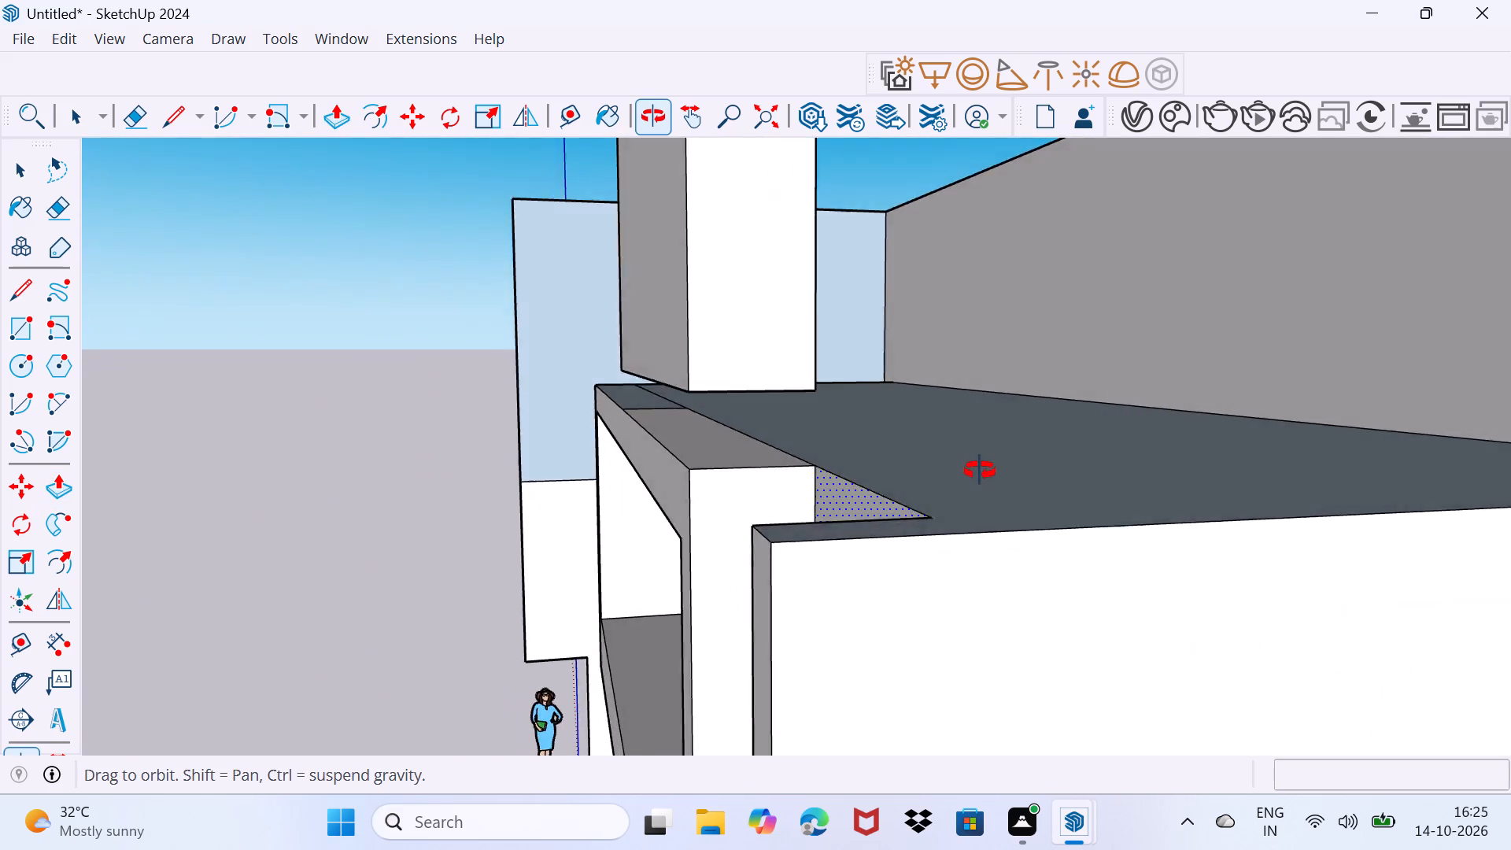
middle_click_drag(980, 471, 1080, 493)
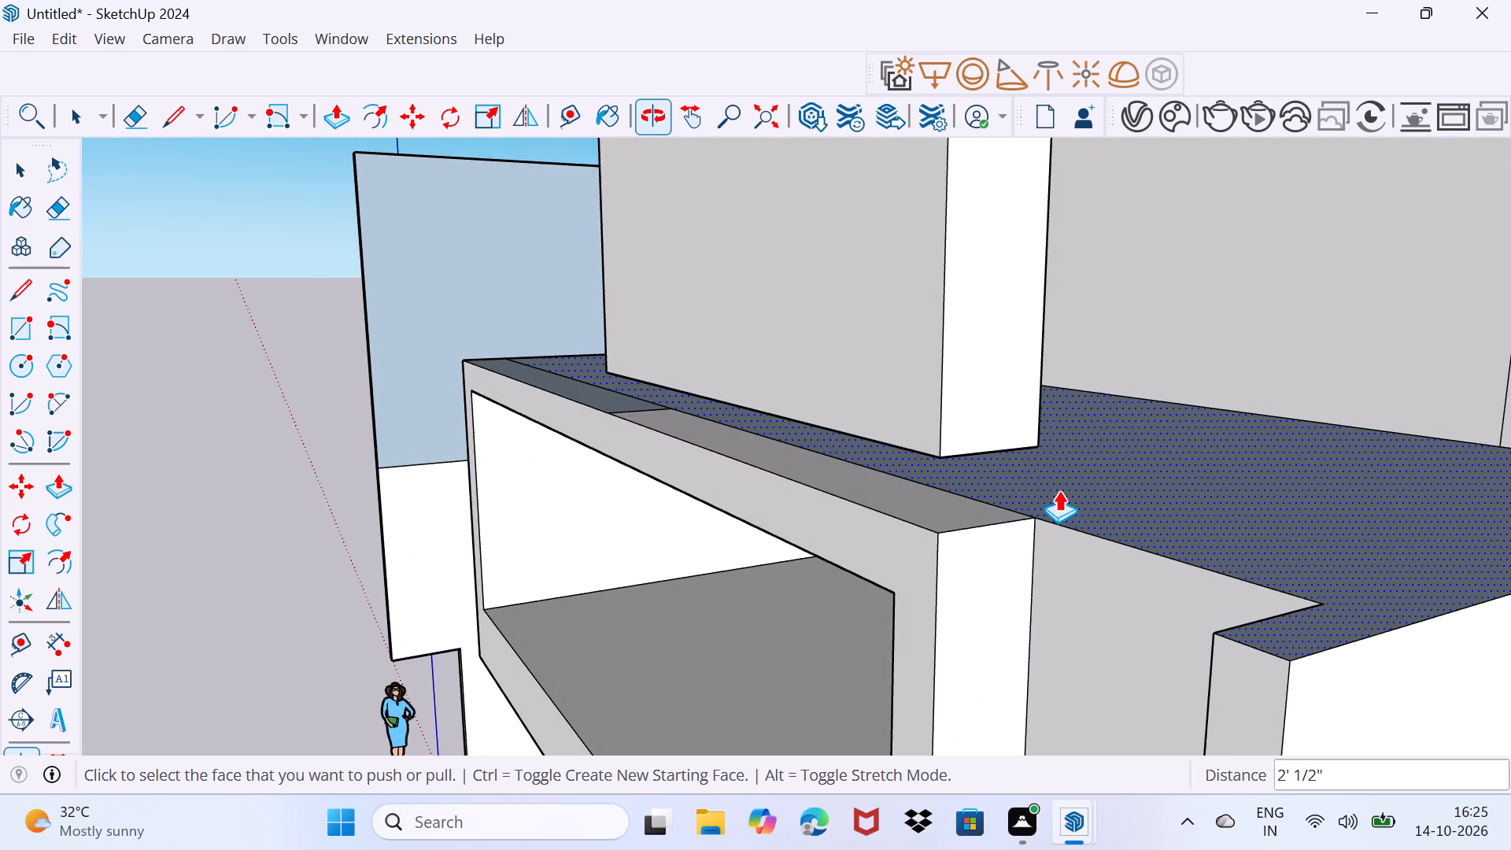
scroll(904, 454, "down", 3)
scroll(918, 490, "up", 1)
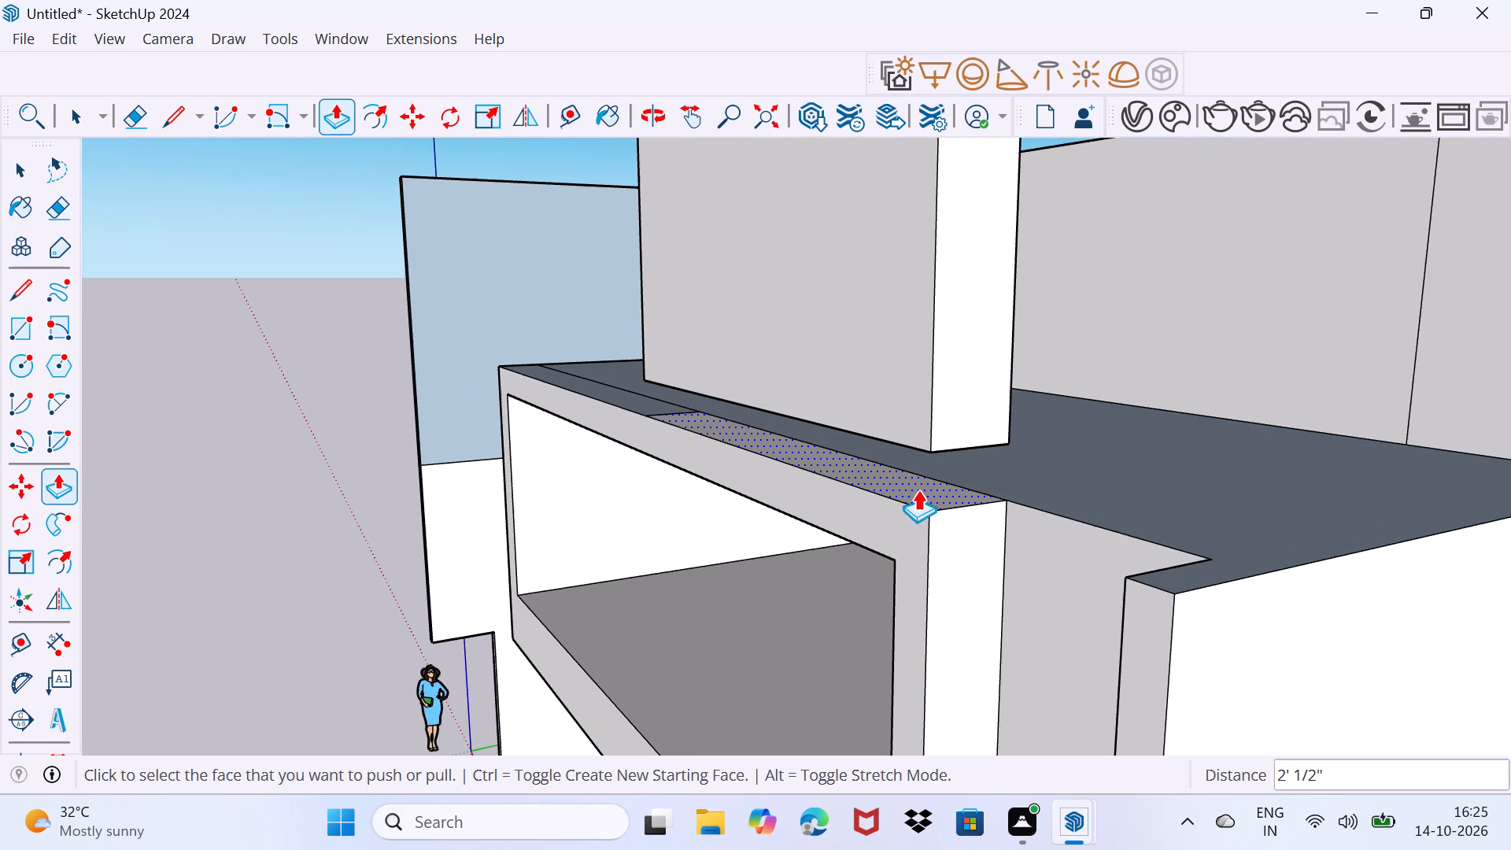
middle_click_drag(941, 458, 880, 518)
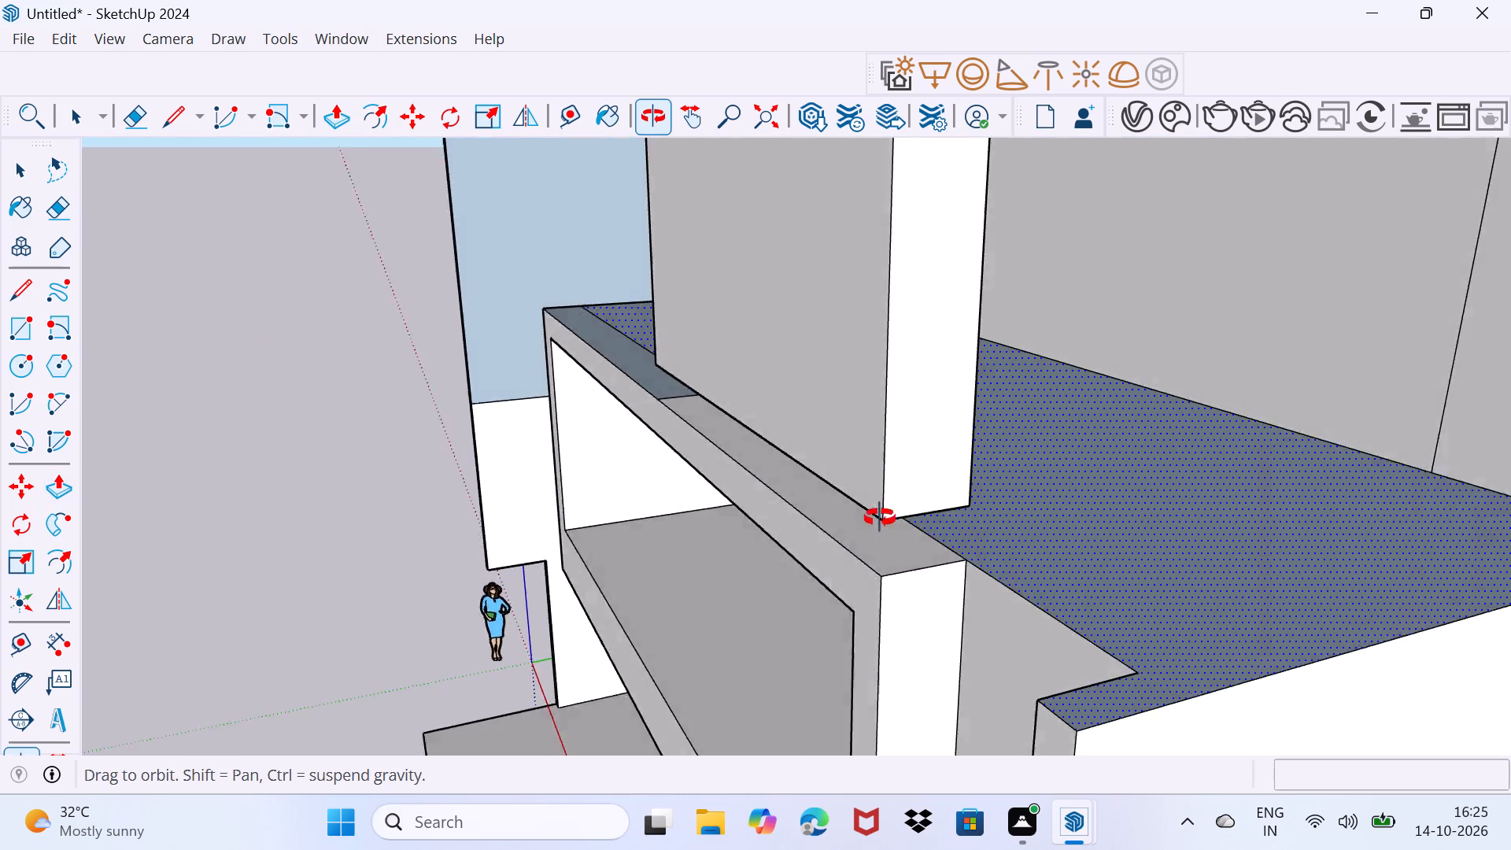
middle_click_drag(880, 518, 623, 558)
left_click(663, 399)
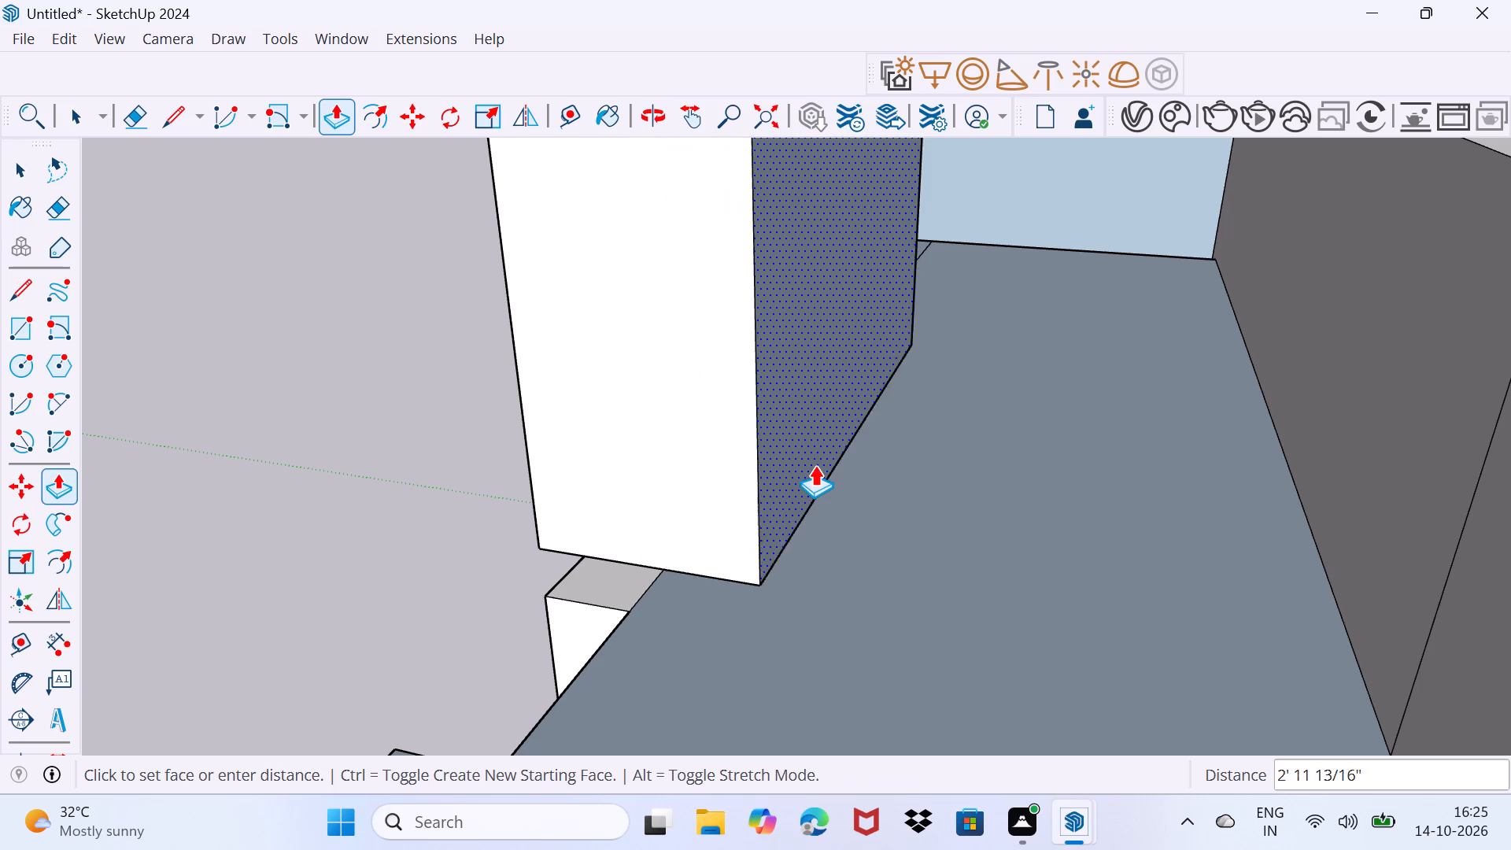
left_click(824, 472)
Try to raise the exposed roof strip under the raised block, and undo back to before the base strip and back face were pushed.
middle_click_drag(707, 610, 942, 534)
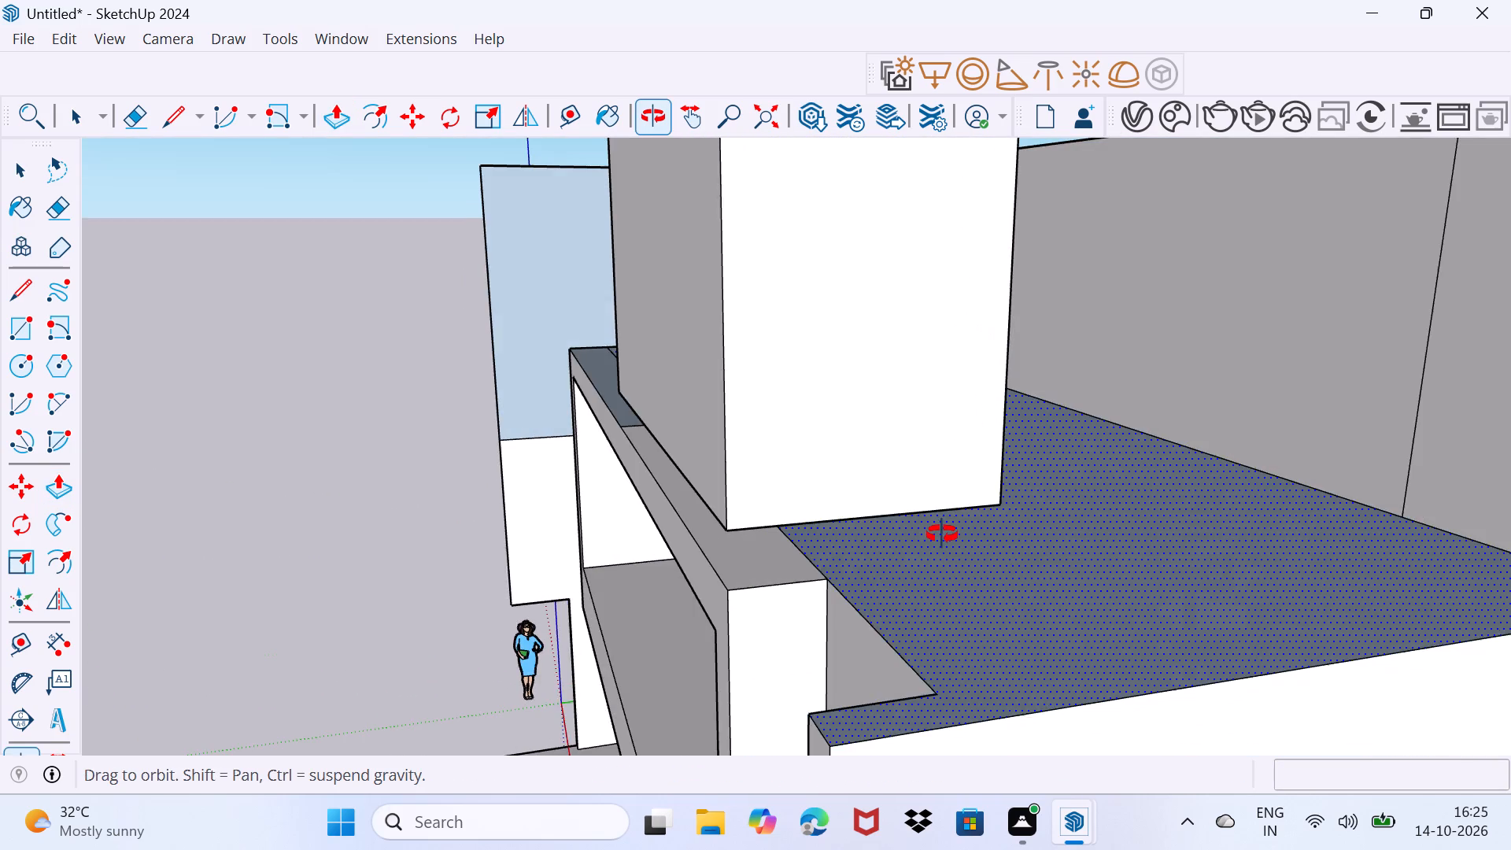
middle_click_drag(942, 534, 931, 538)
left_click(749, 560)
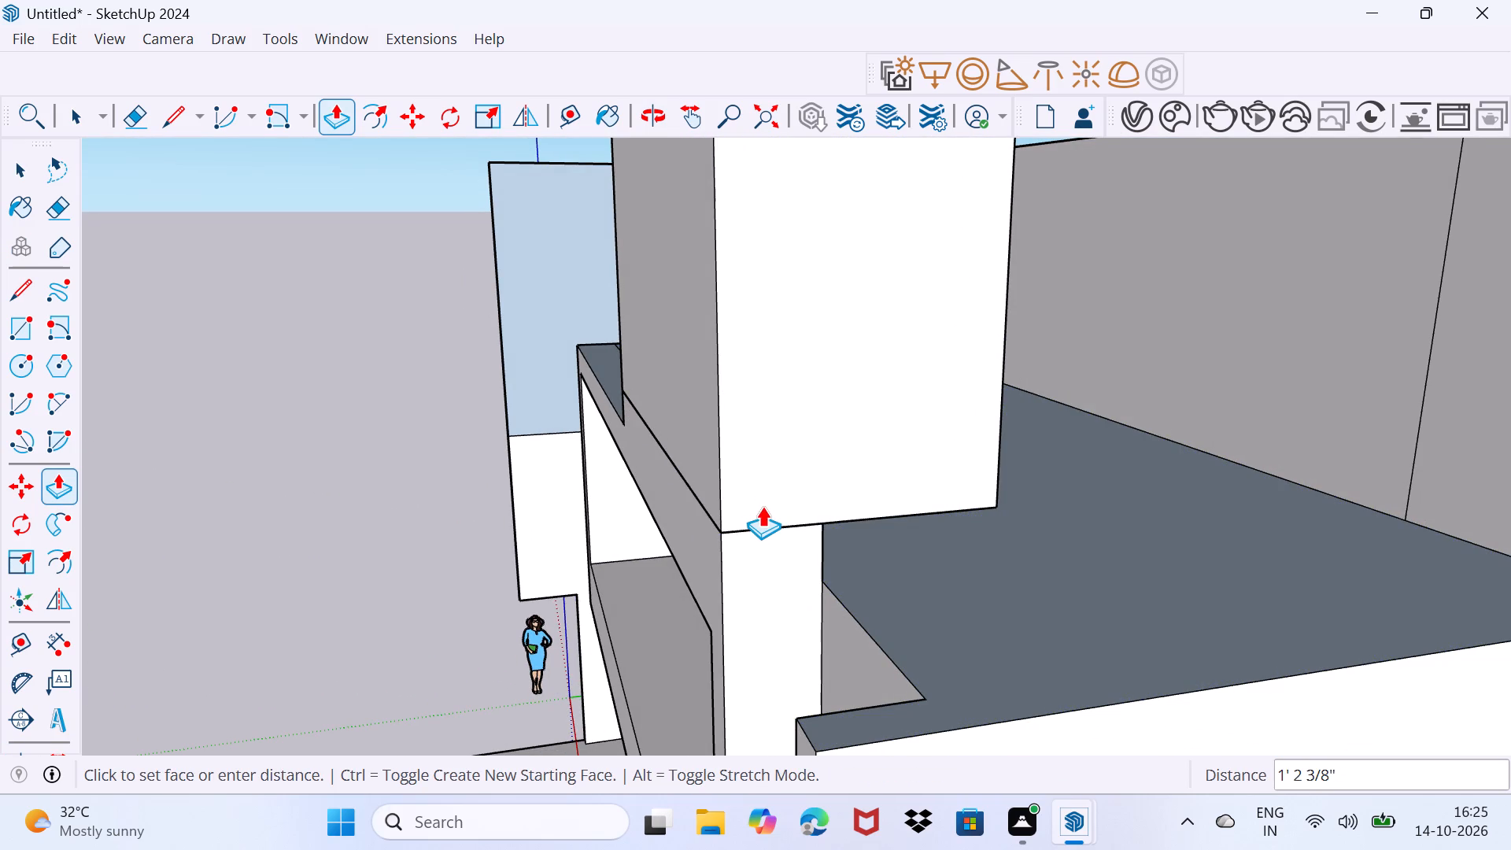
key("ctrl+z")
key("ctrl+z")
Push/Pull the raised block's back face outward about 1' 8 3/4" over the roof.
middle_click_drag(760, 504, 430, 532)
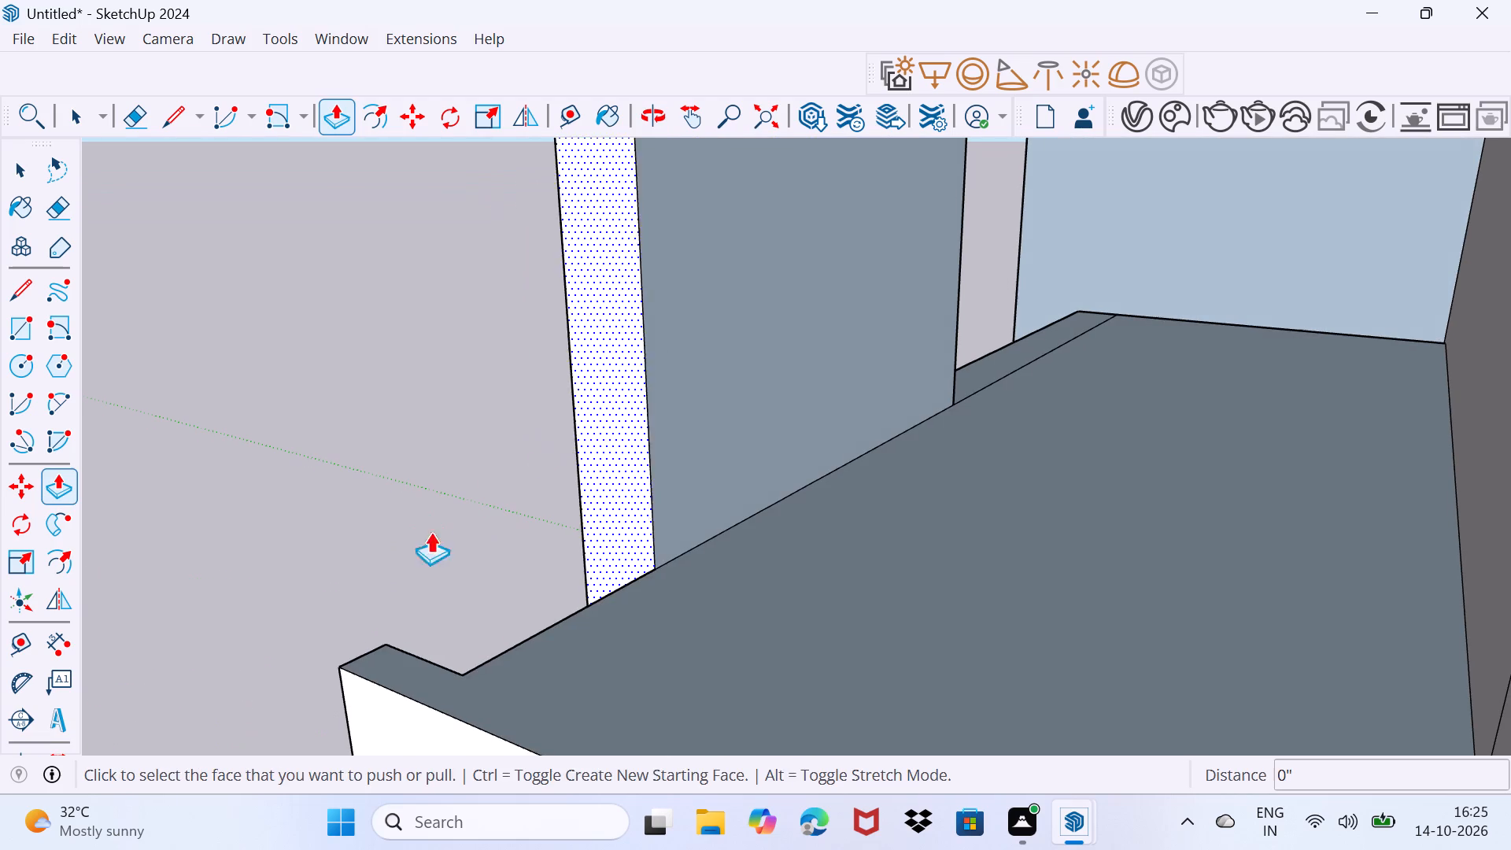
left_click(733, 331)
left_click(796, 365)
middle_click_drag(667, 499, 694, 503)
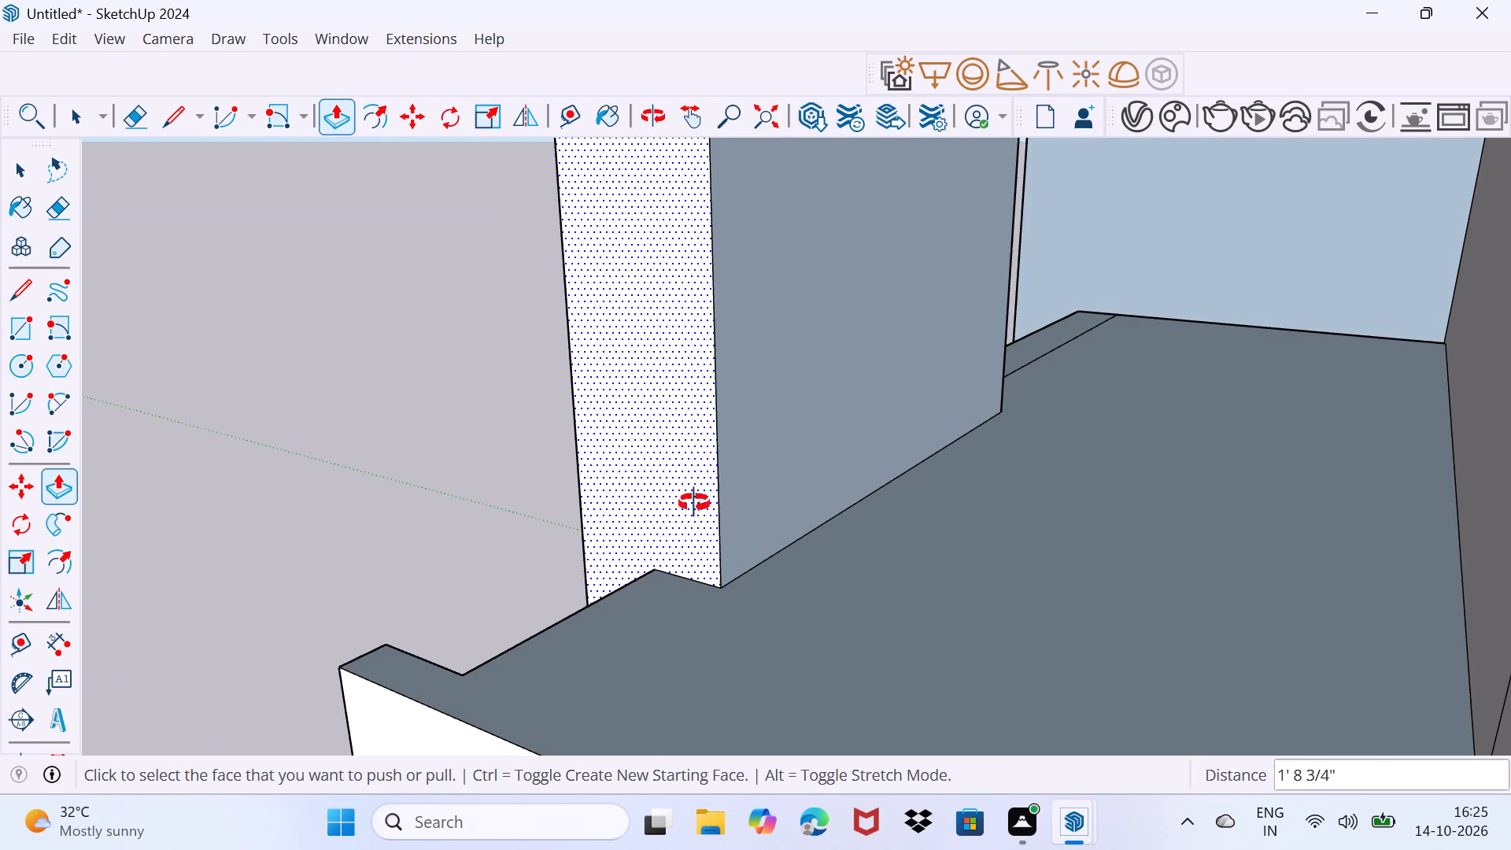
middle_click_drag(694, 503, 1117, 475)
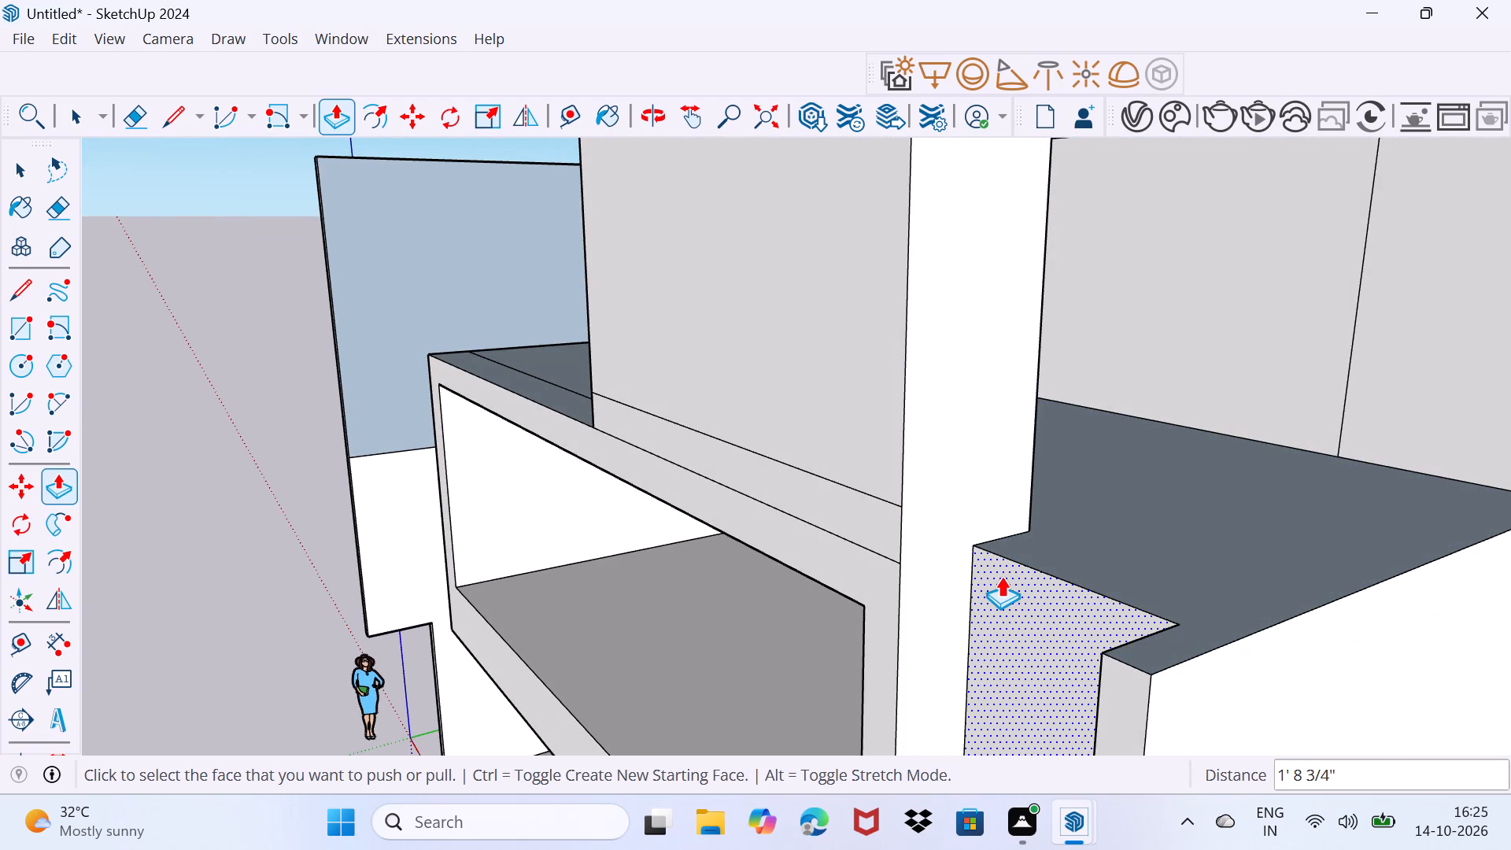
Draw a line across the roof from the raised block's lower back corner, past the vertical recess, to the far roof edge.
middle_click_drag(988, 579, 975, 595)
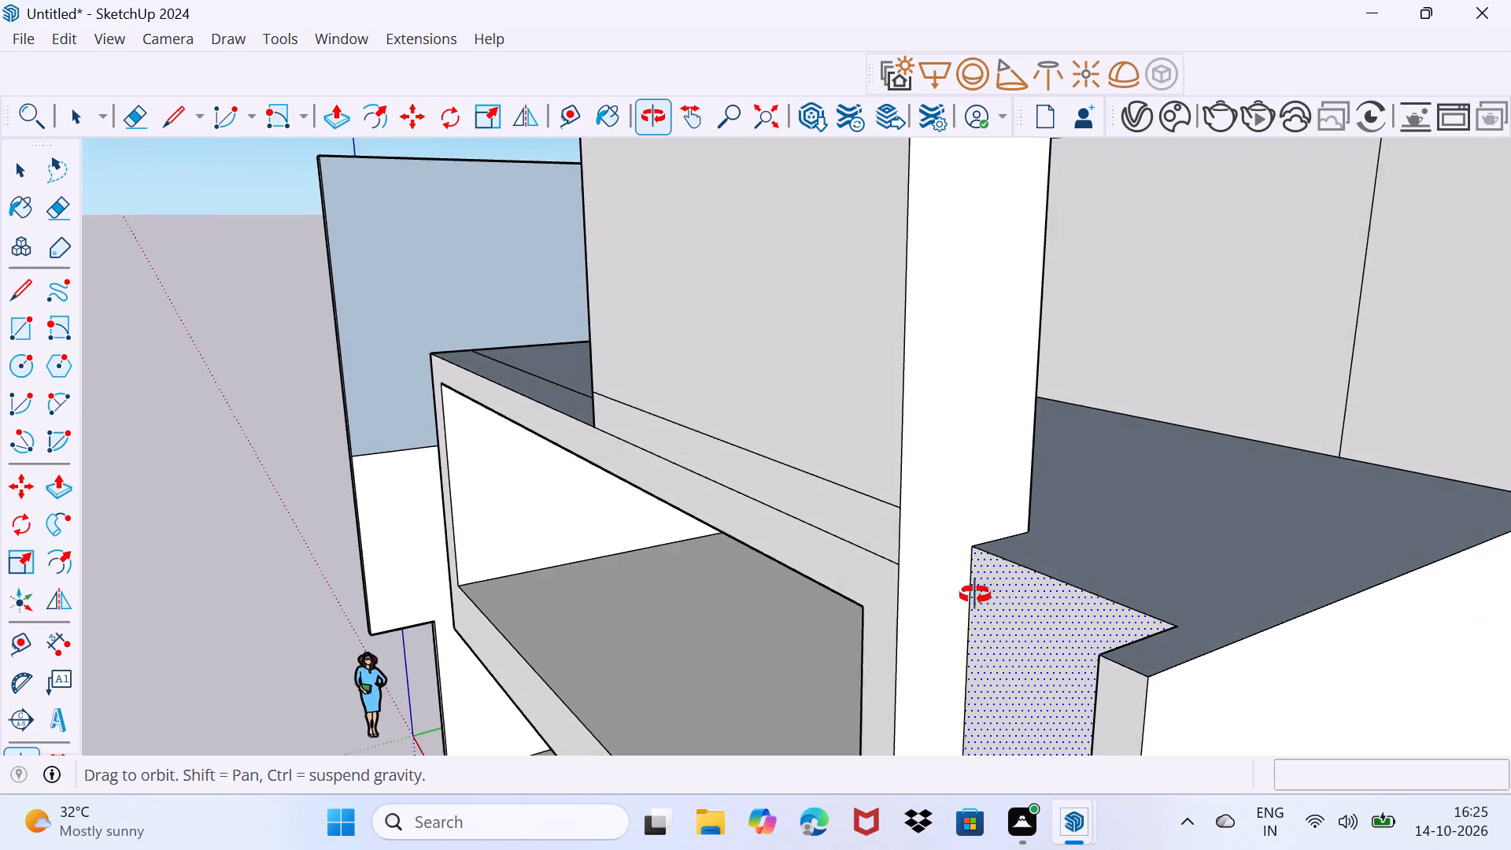
middle_click_drag(975, 595, 910, 641)
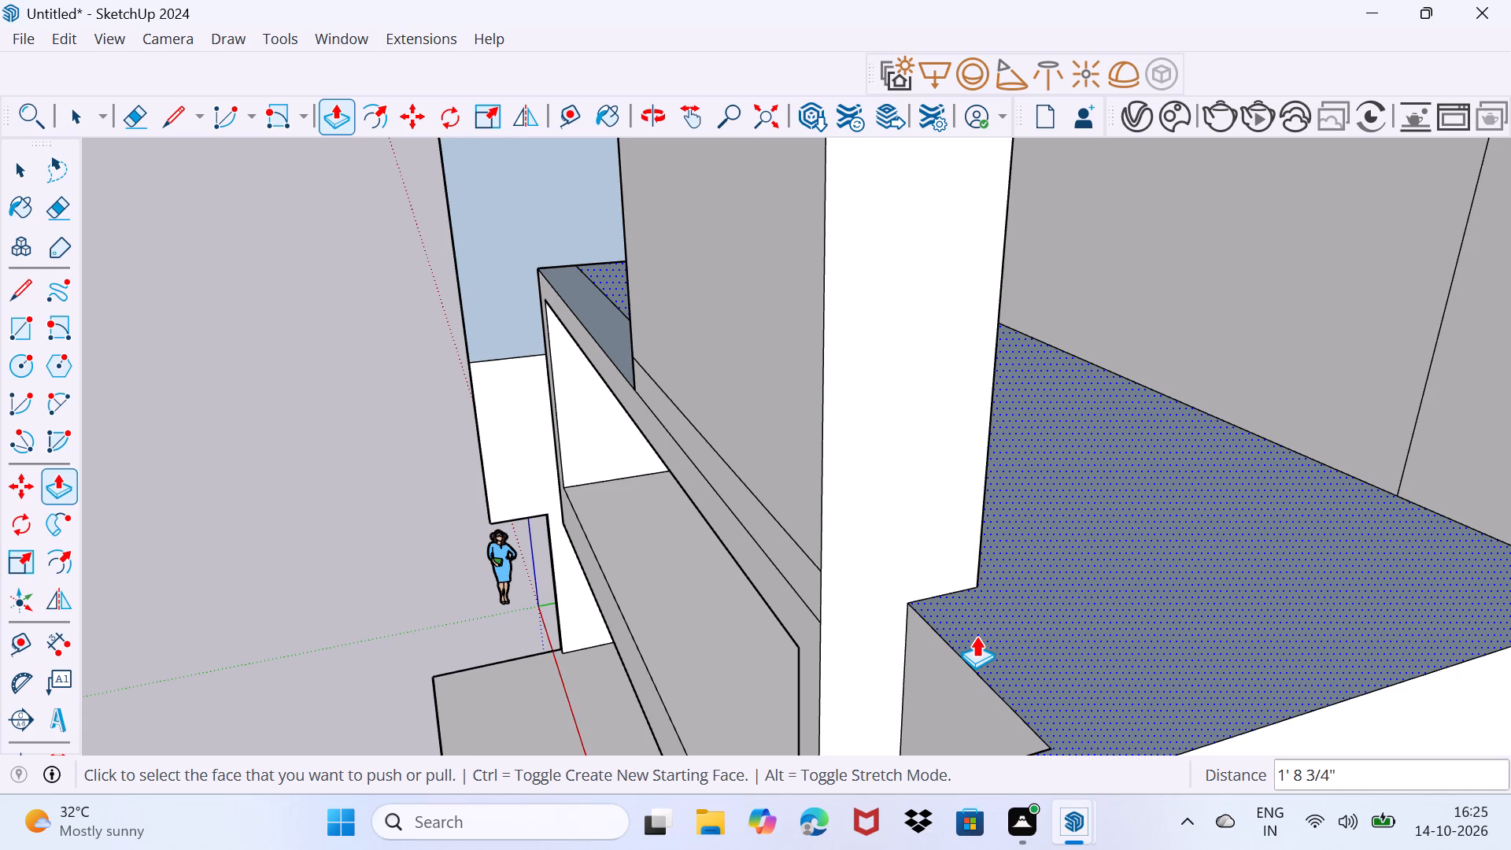
key("space")
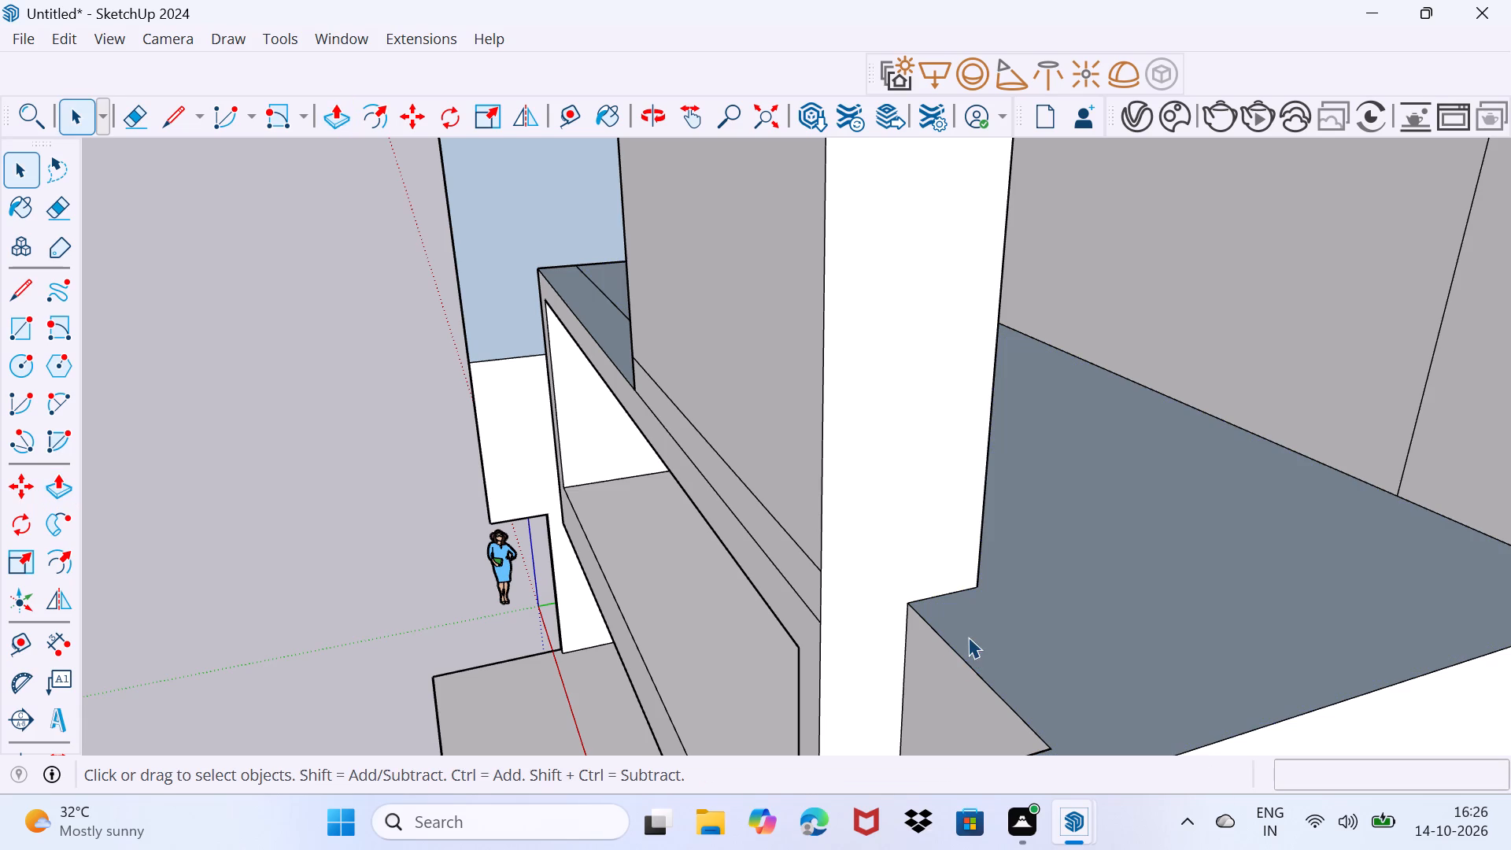
key("l")
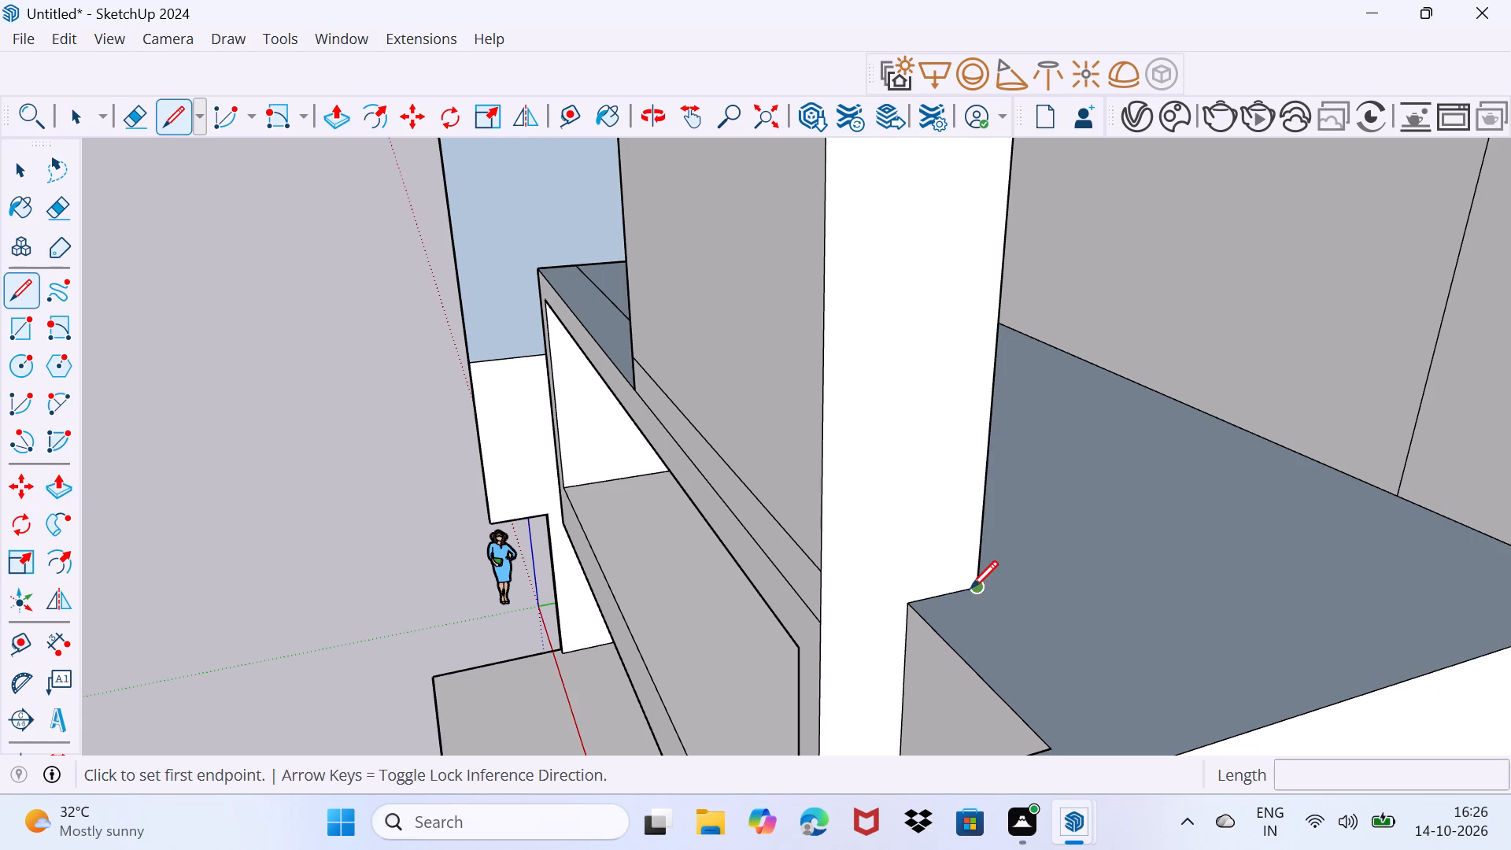
left_click(970, 588)
middle_click_drag(1158, 745, 1130, 686, "shift")
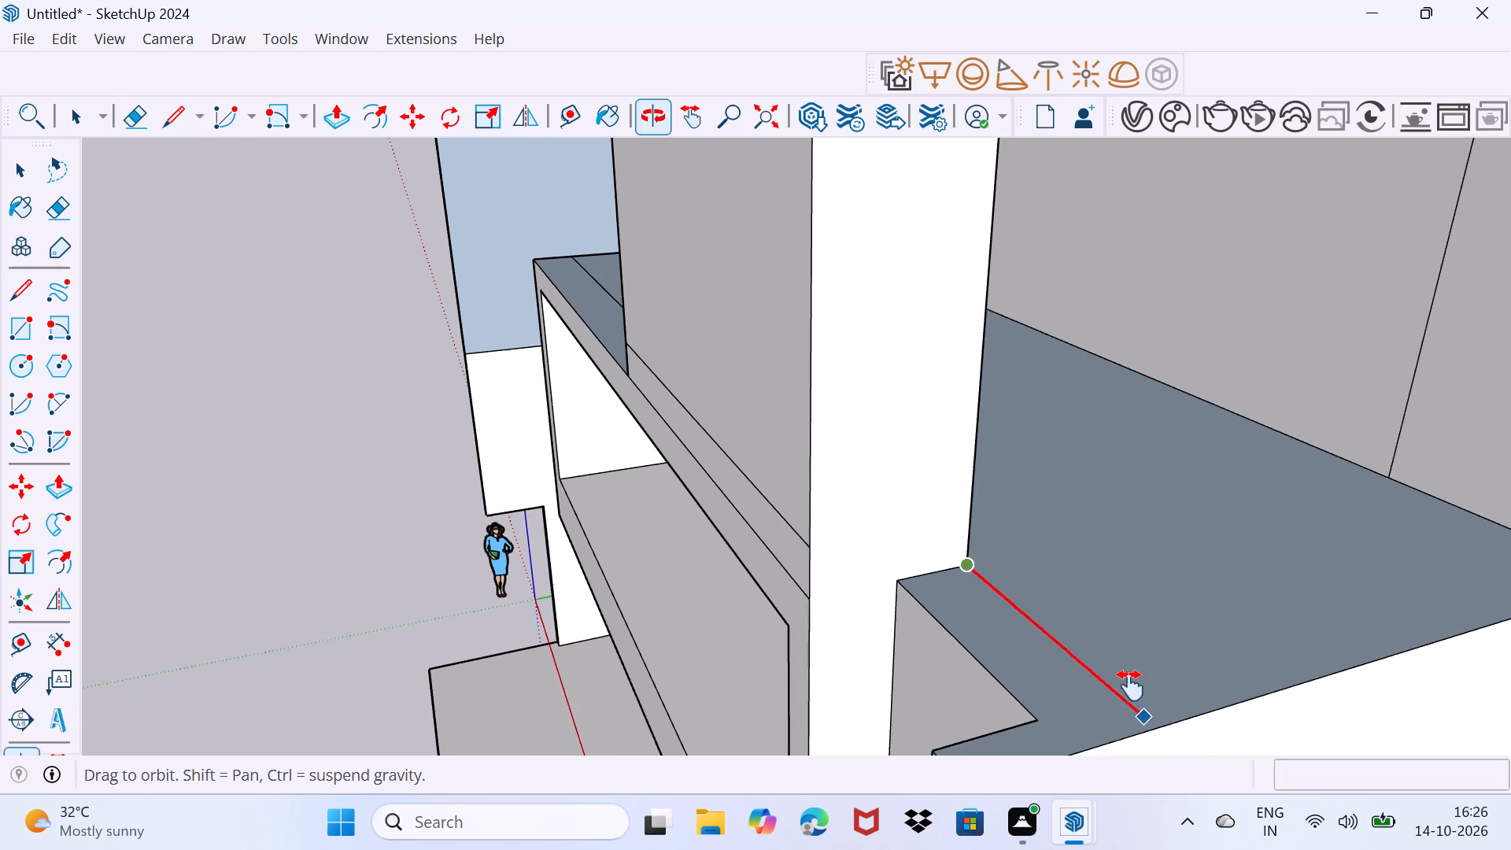
middle_click_drag(1130, 686, 1102, 641, "shift")
left_click(1120, 656)
key("v")
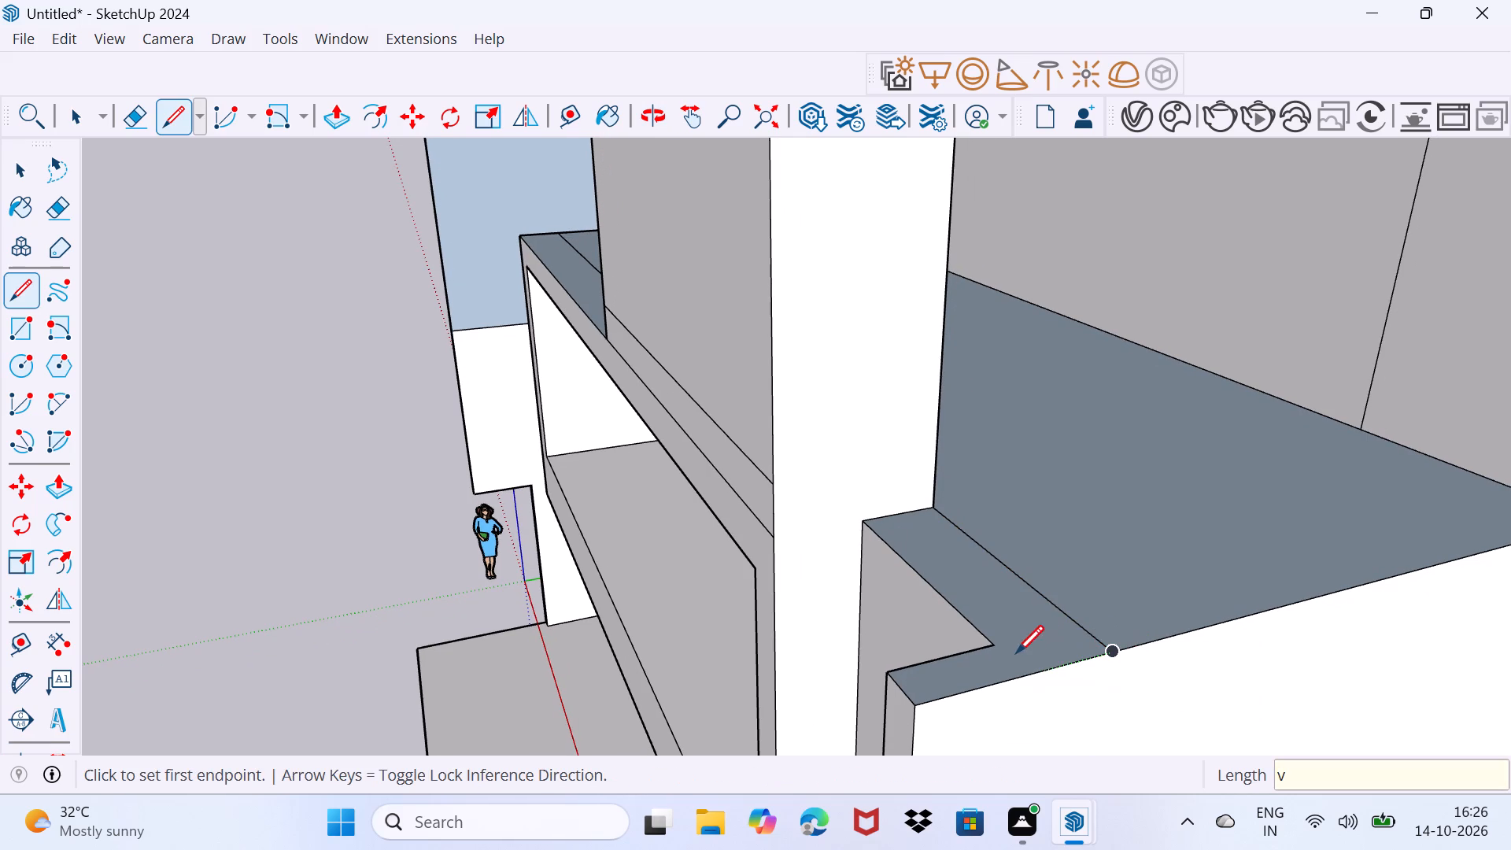
key("space")
Draw a line about 1' 8 3/4" long from the recess's inner roof corner back to the new roof line.
key("l")
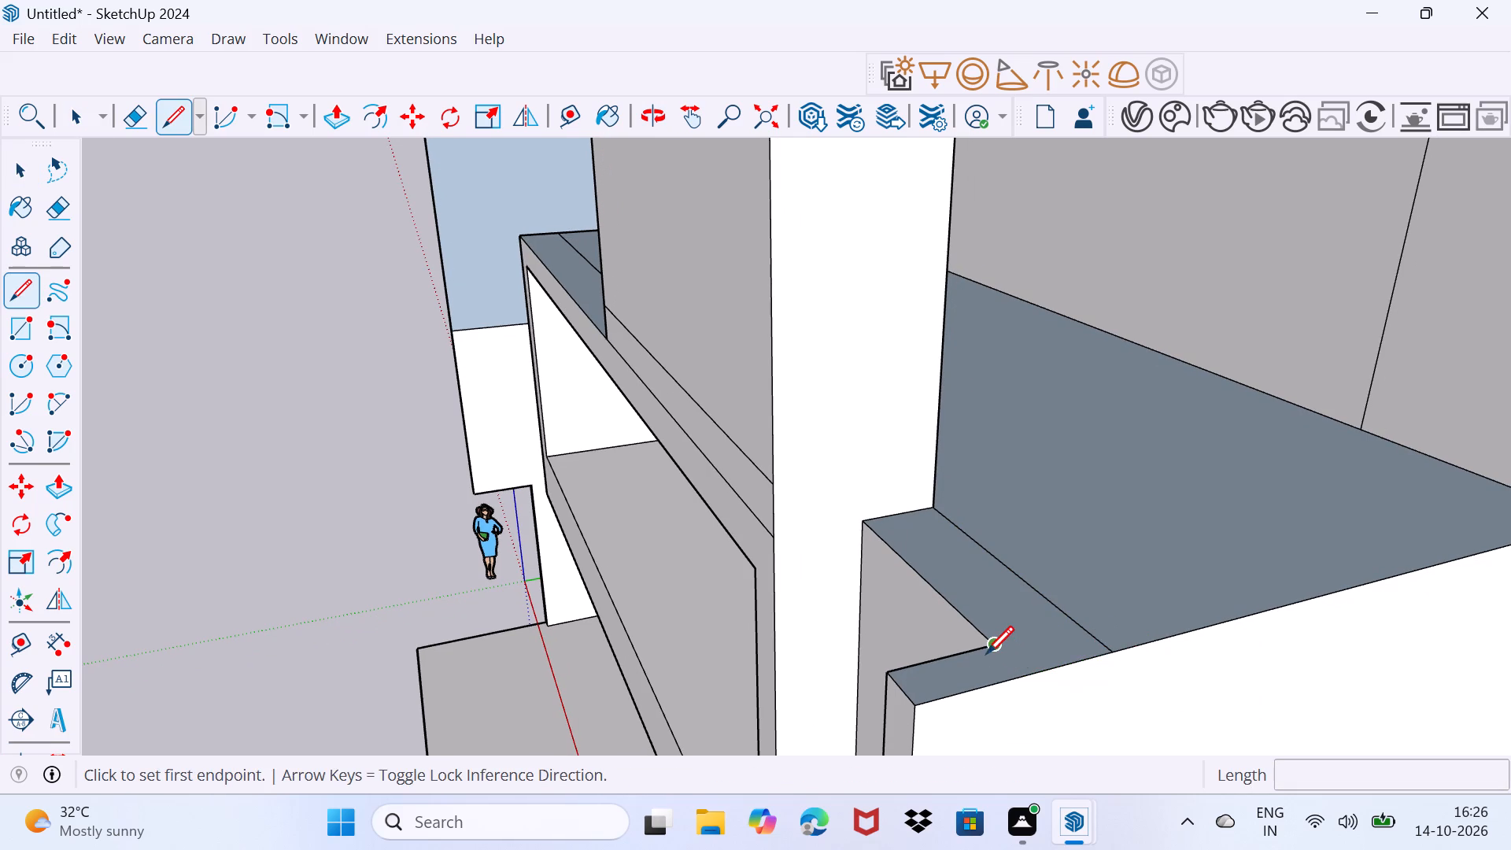
left_click(986, 653)
left_click(1070, 618)
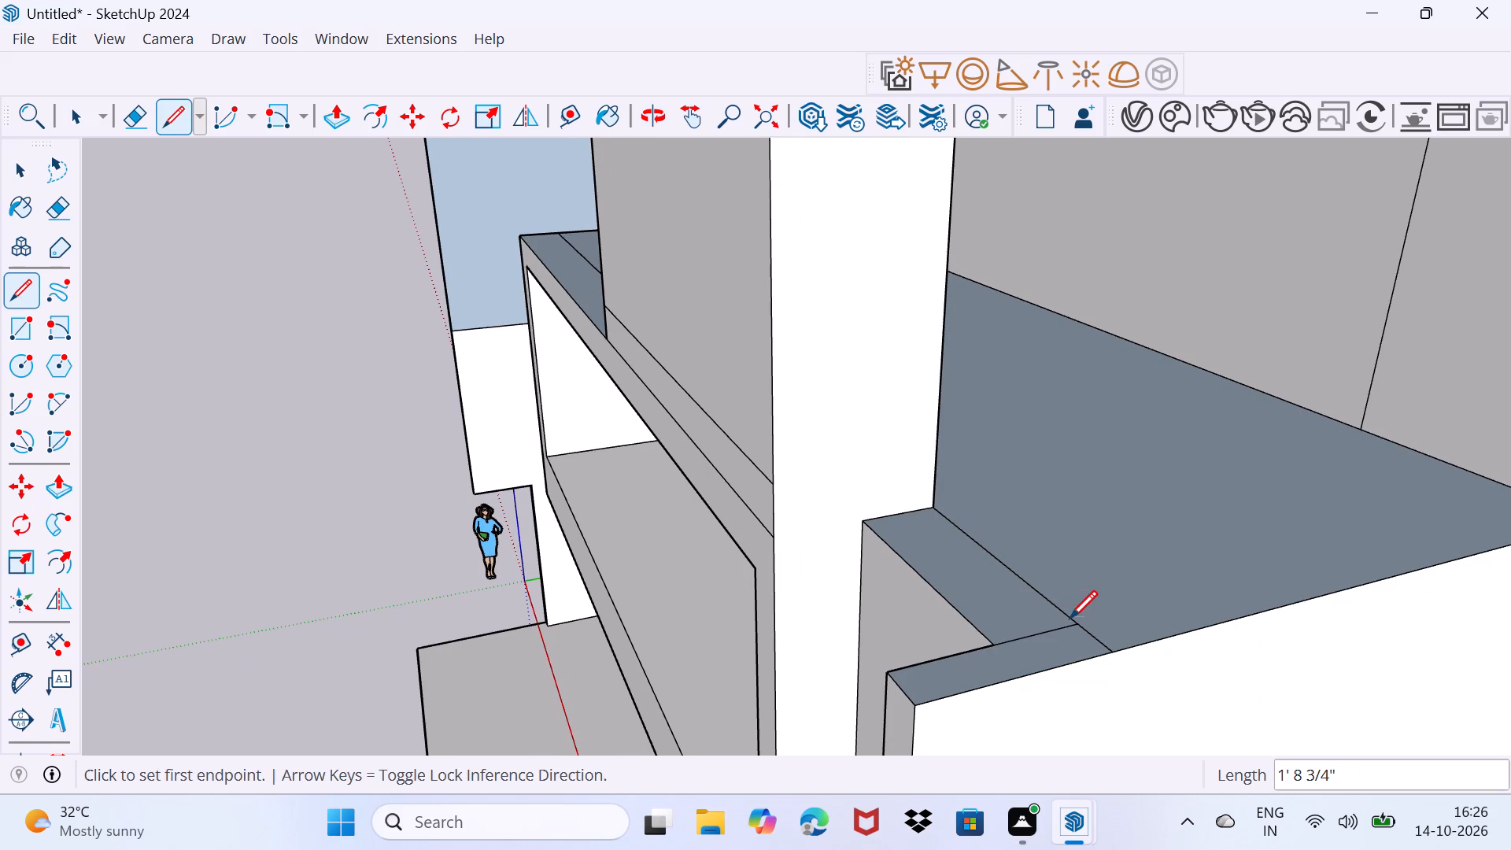
key("space")
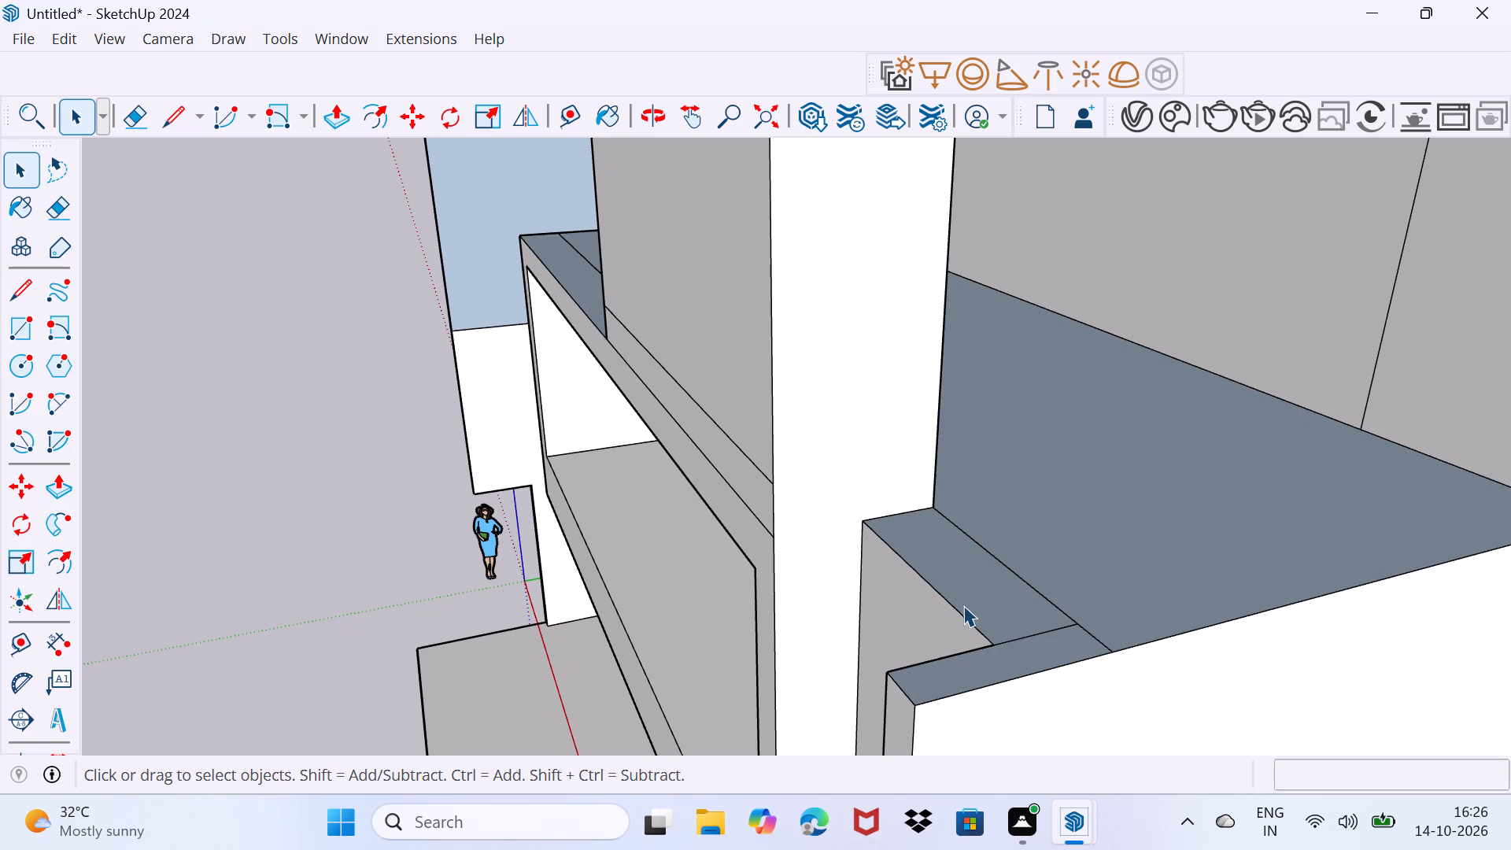
Push/Pull the enclosed roof strip behind the vertical recess upward about 6' beside the raised block.
middle_click_drag(963, 605, 990, 628)
scroll(990, 628, "down", 2)
left_click(987, 601)
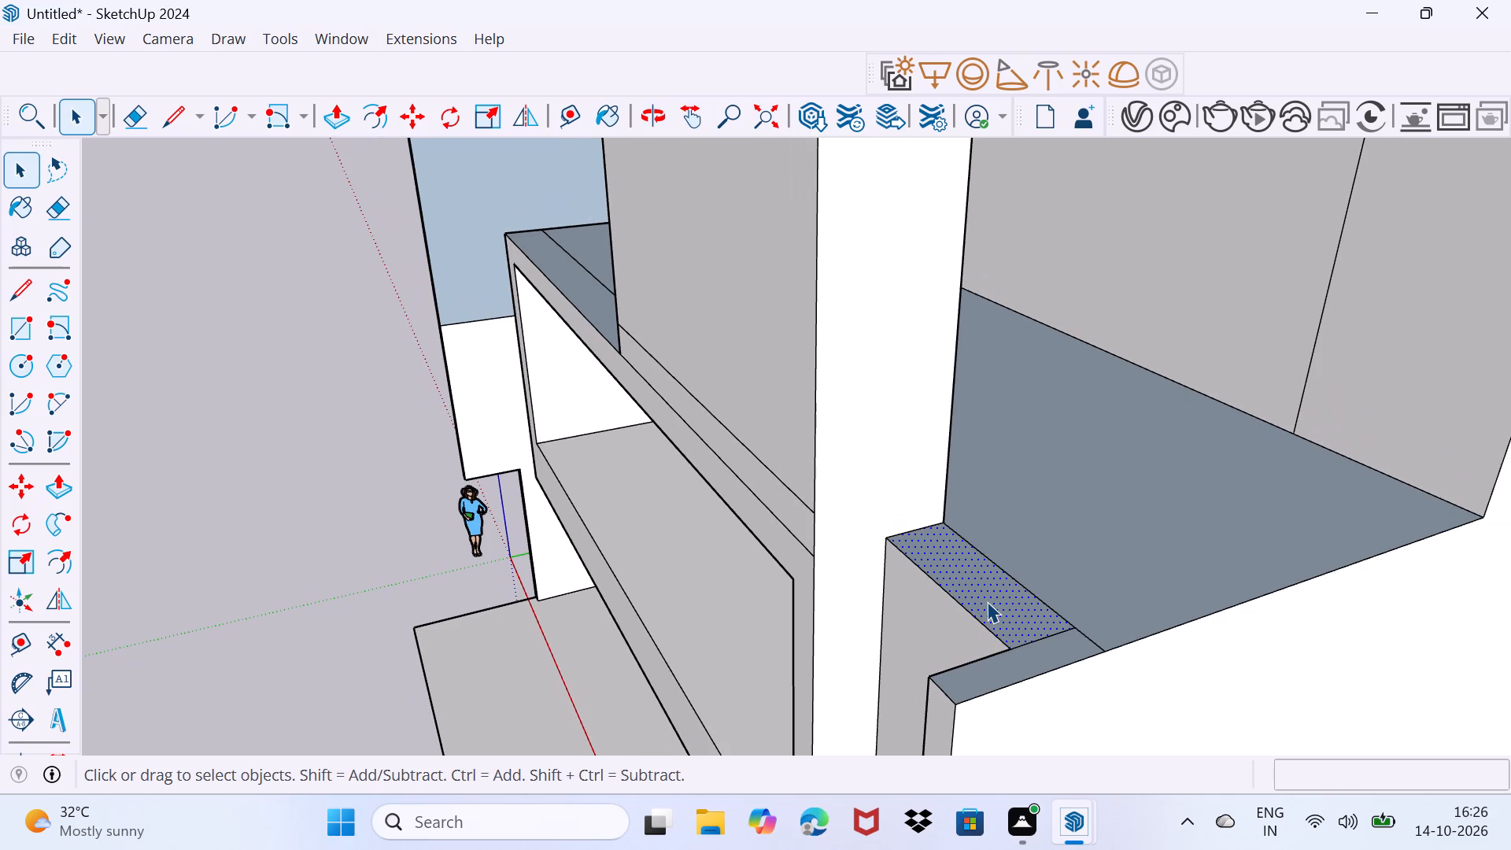
key("p")
left_click(987, 601)
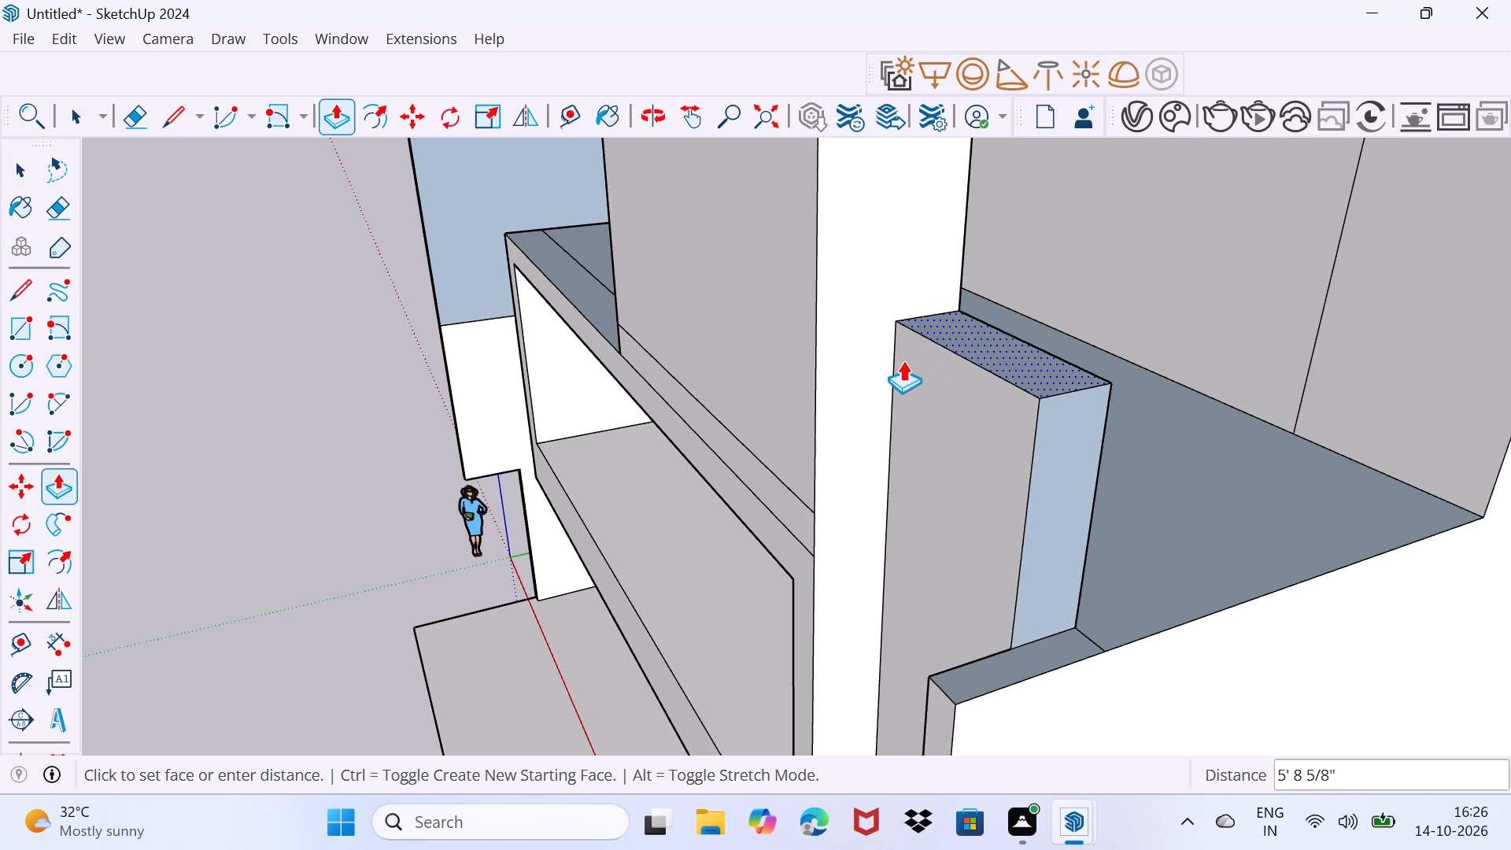
left_click(902, 346)
key("space")
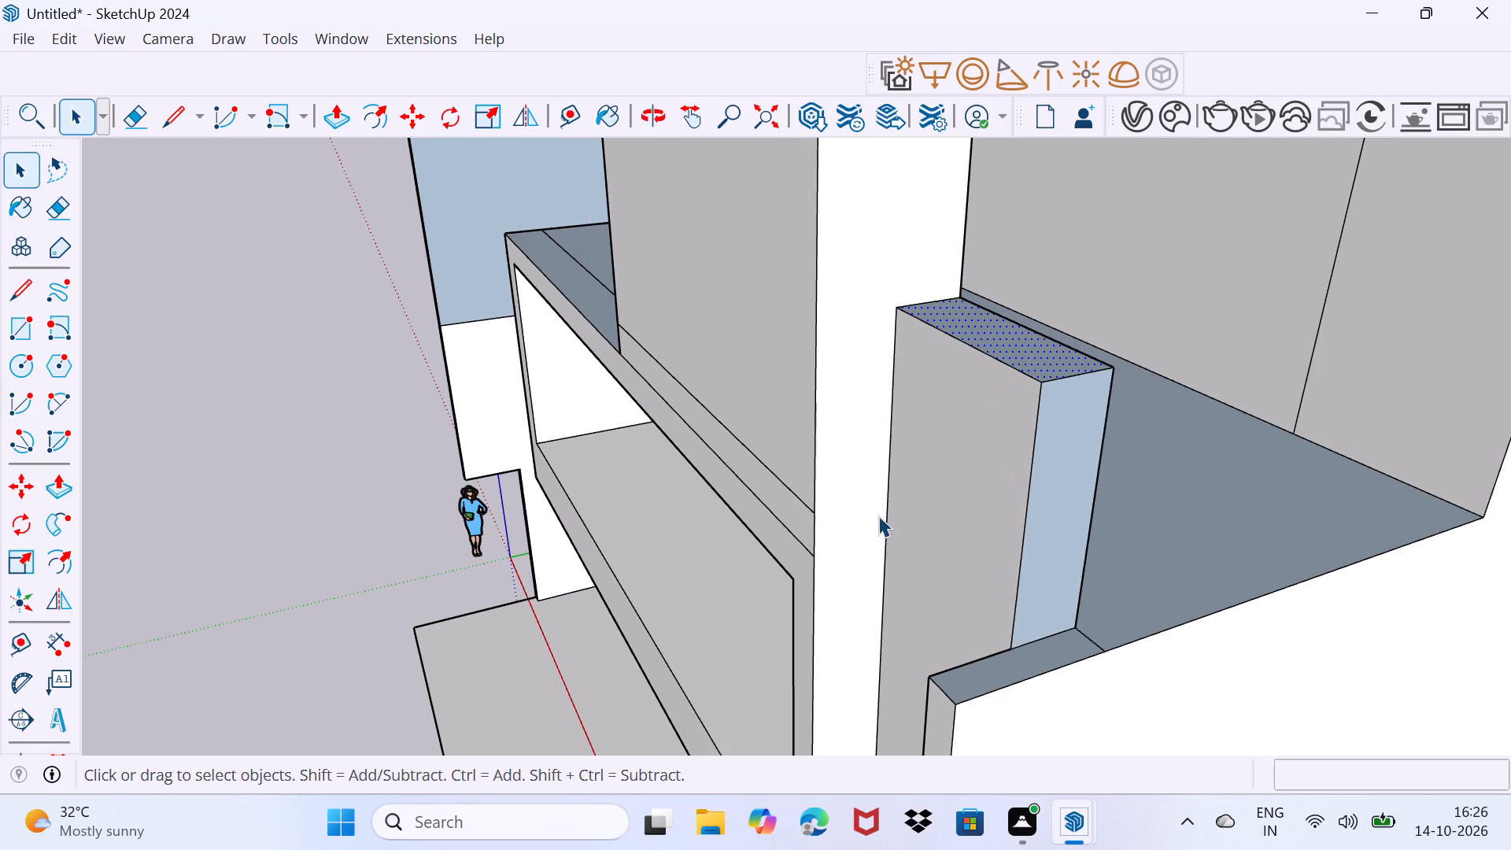
Push/Pull the raised block's large front face, above the base strip, inward about 2' 1/2".
middle_click_drag(878, 516, 1151, 553)
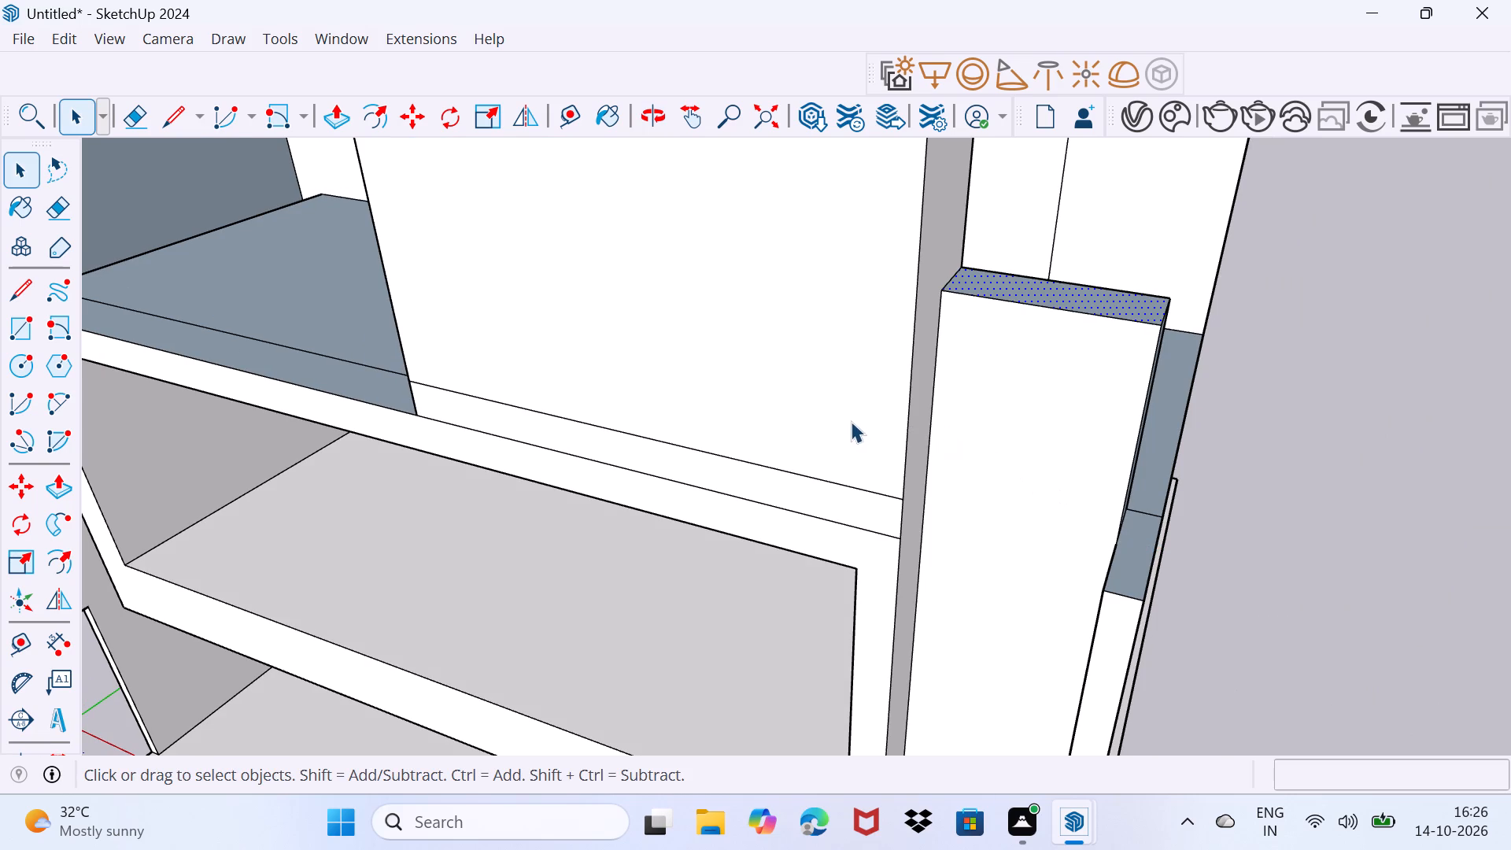
scroll(851, 421, "up", 1)
middle_click_drag(851, 420, 873, 427)
left_click(870, 425)
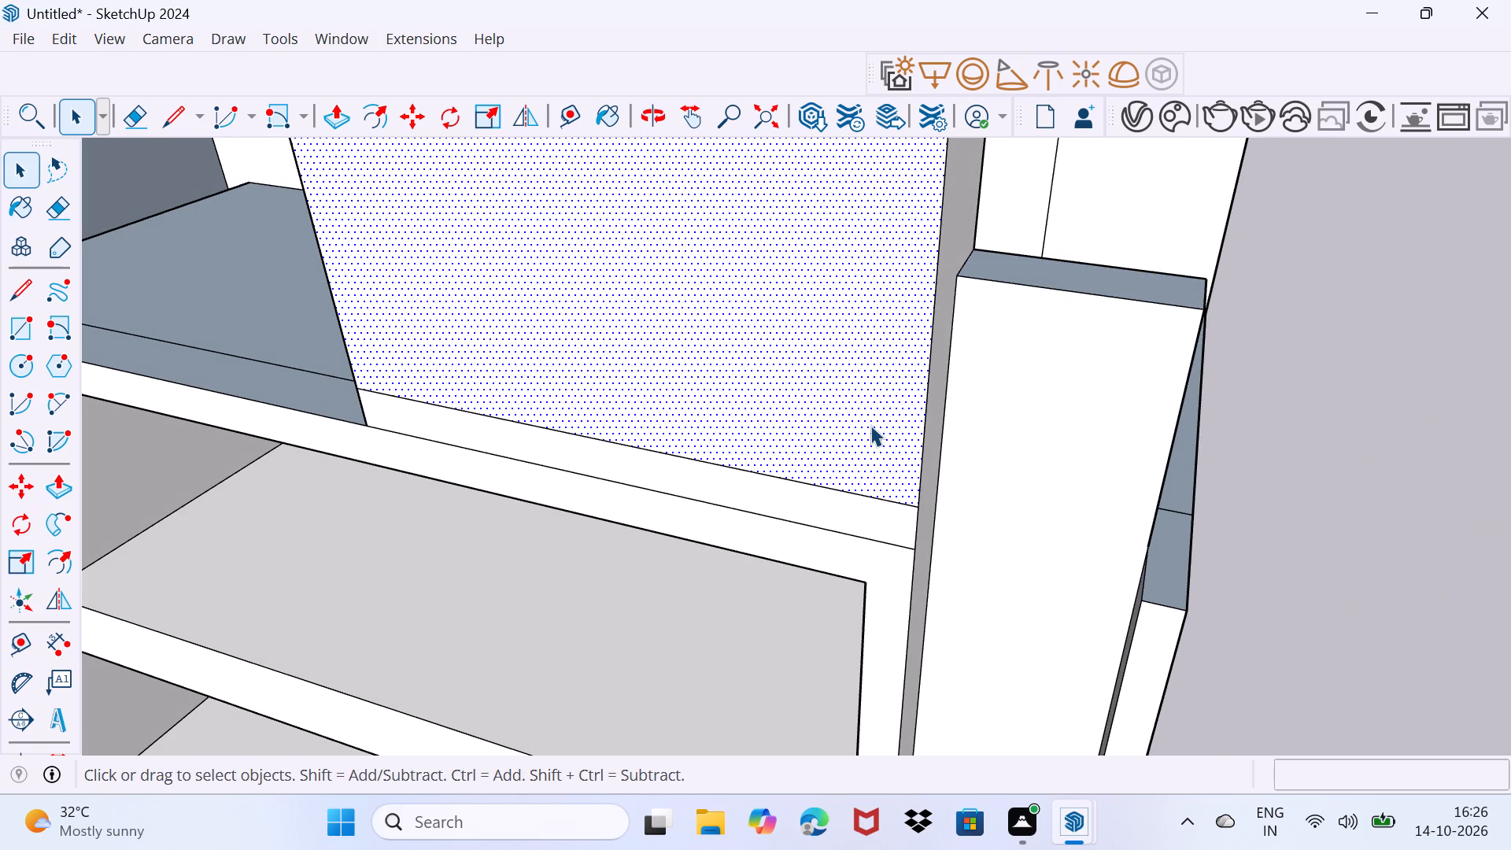
key("p")
left_click(870, 425)
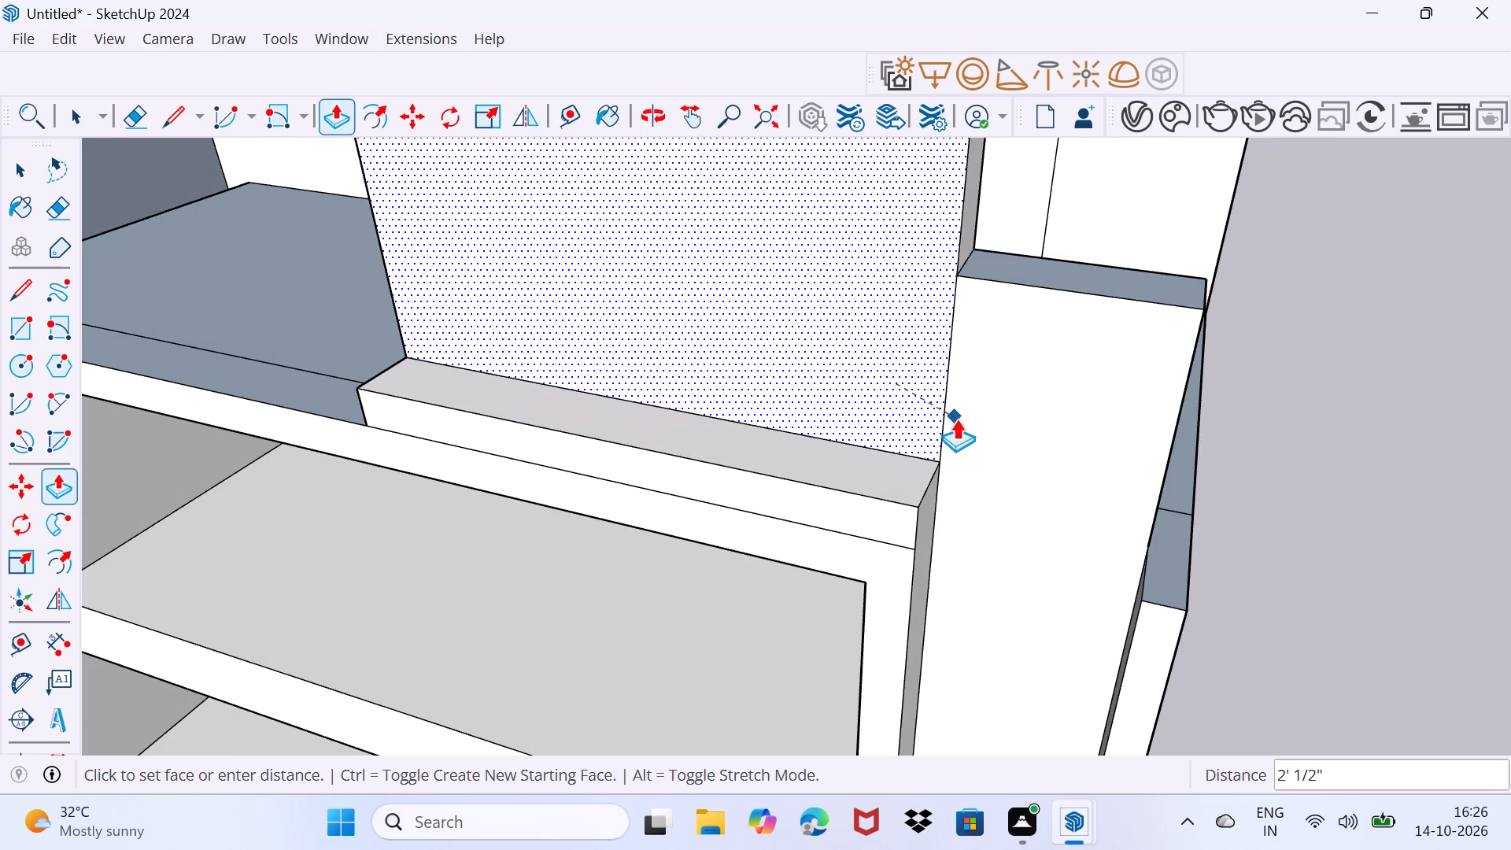
left_click(957, 419)
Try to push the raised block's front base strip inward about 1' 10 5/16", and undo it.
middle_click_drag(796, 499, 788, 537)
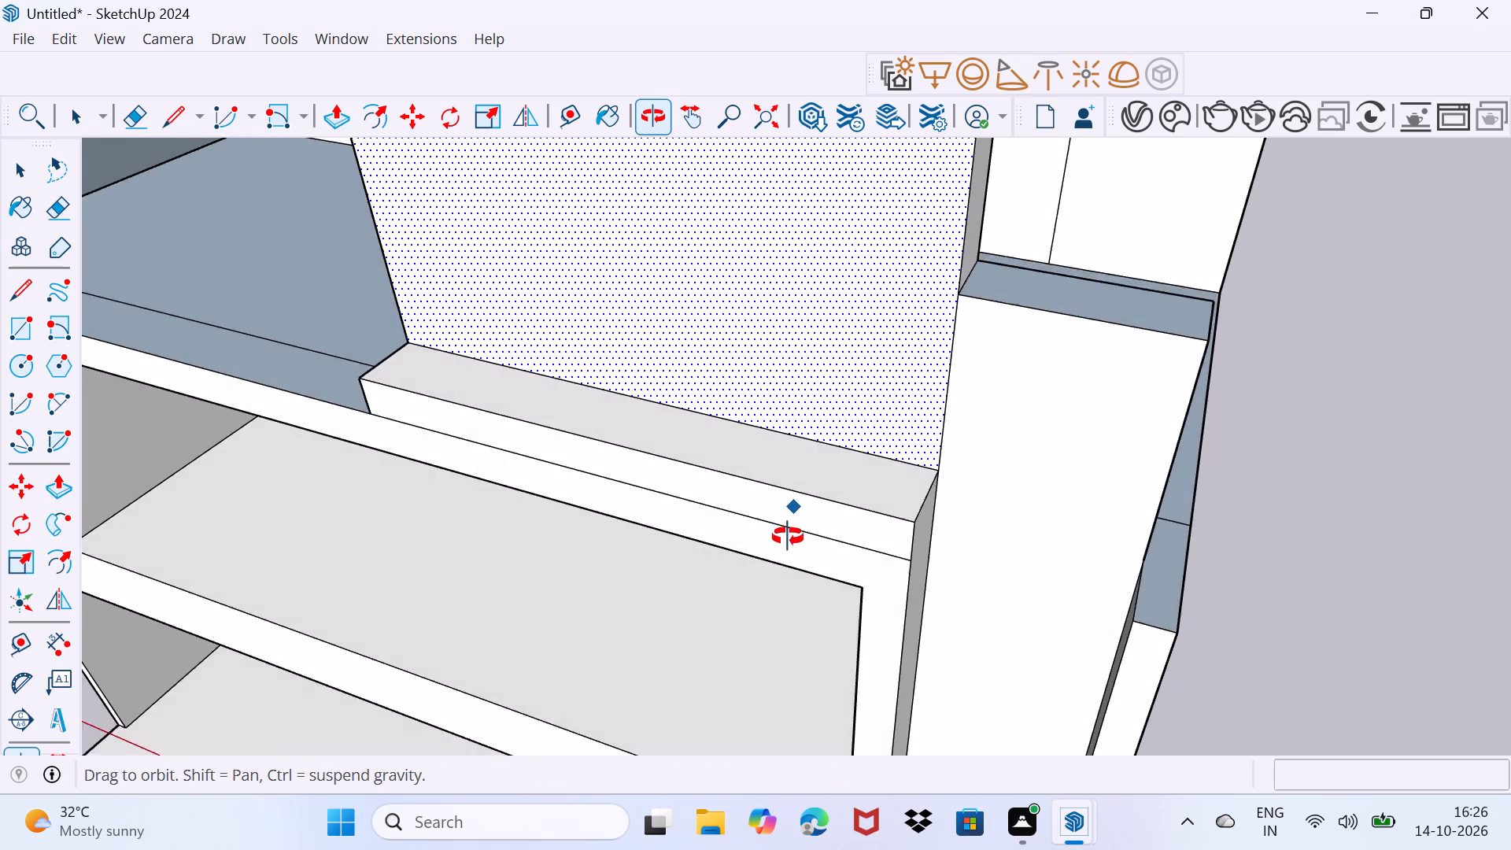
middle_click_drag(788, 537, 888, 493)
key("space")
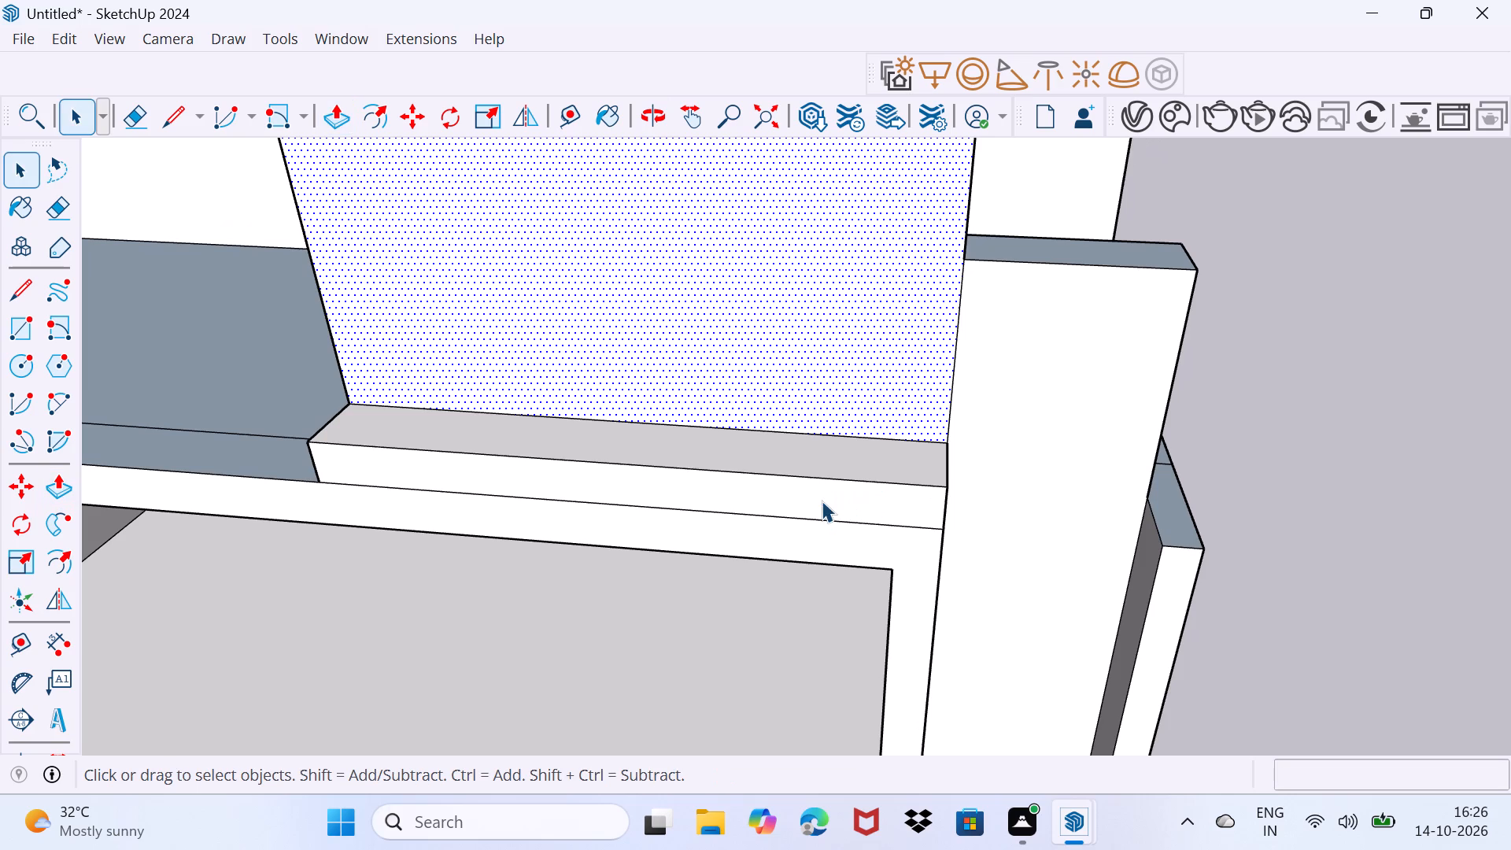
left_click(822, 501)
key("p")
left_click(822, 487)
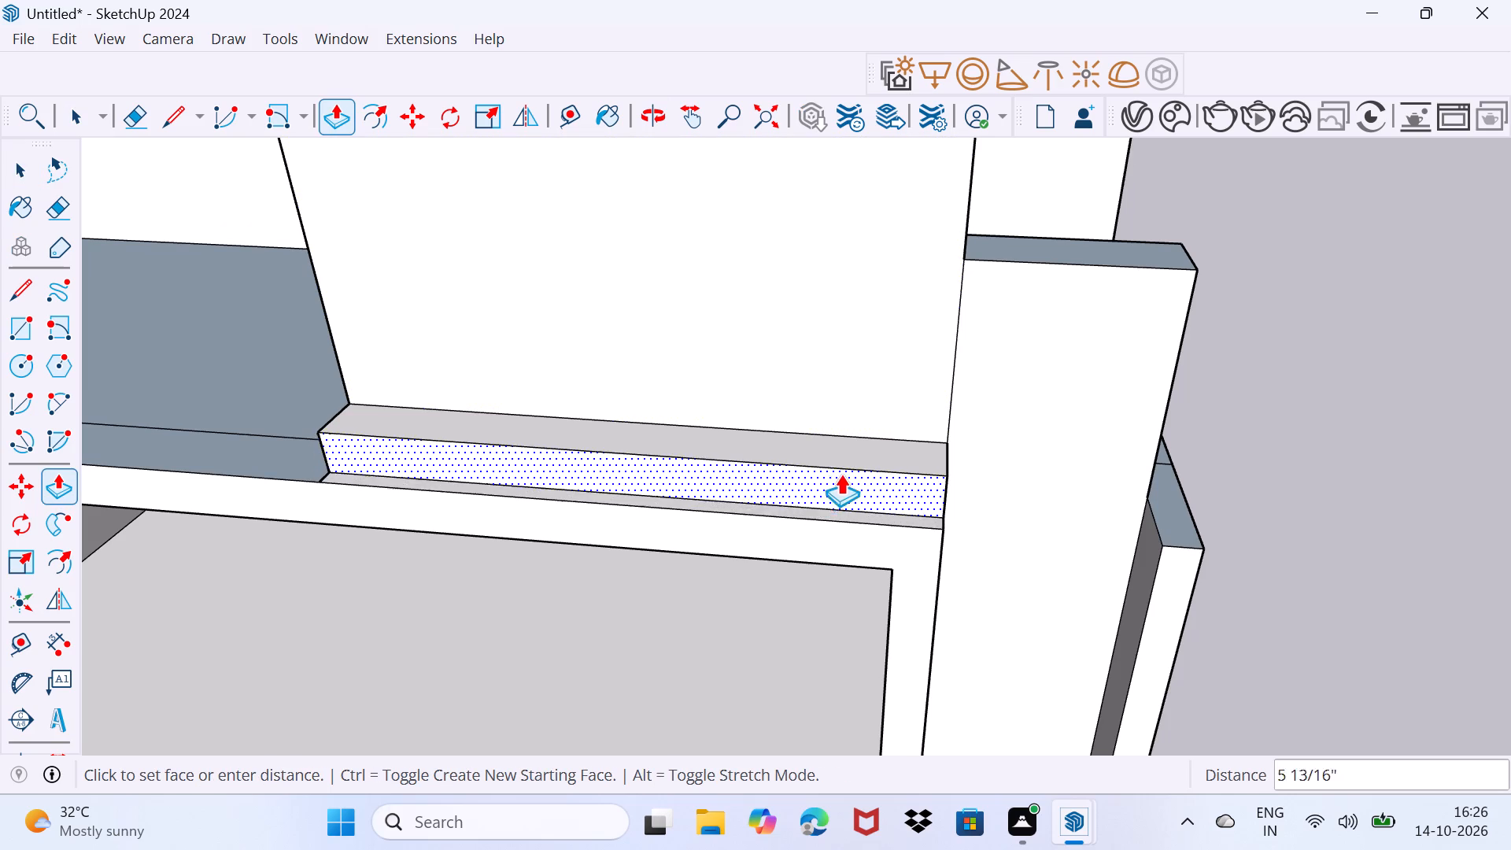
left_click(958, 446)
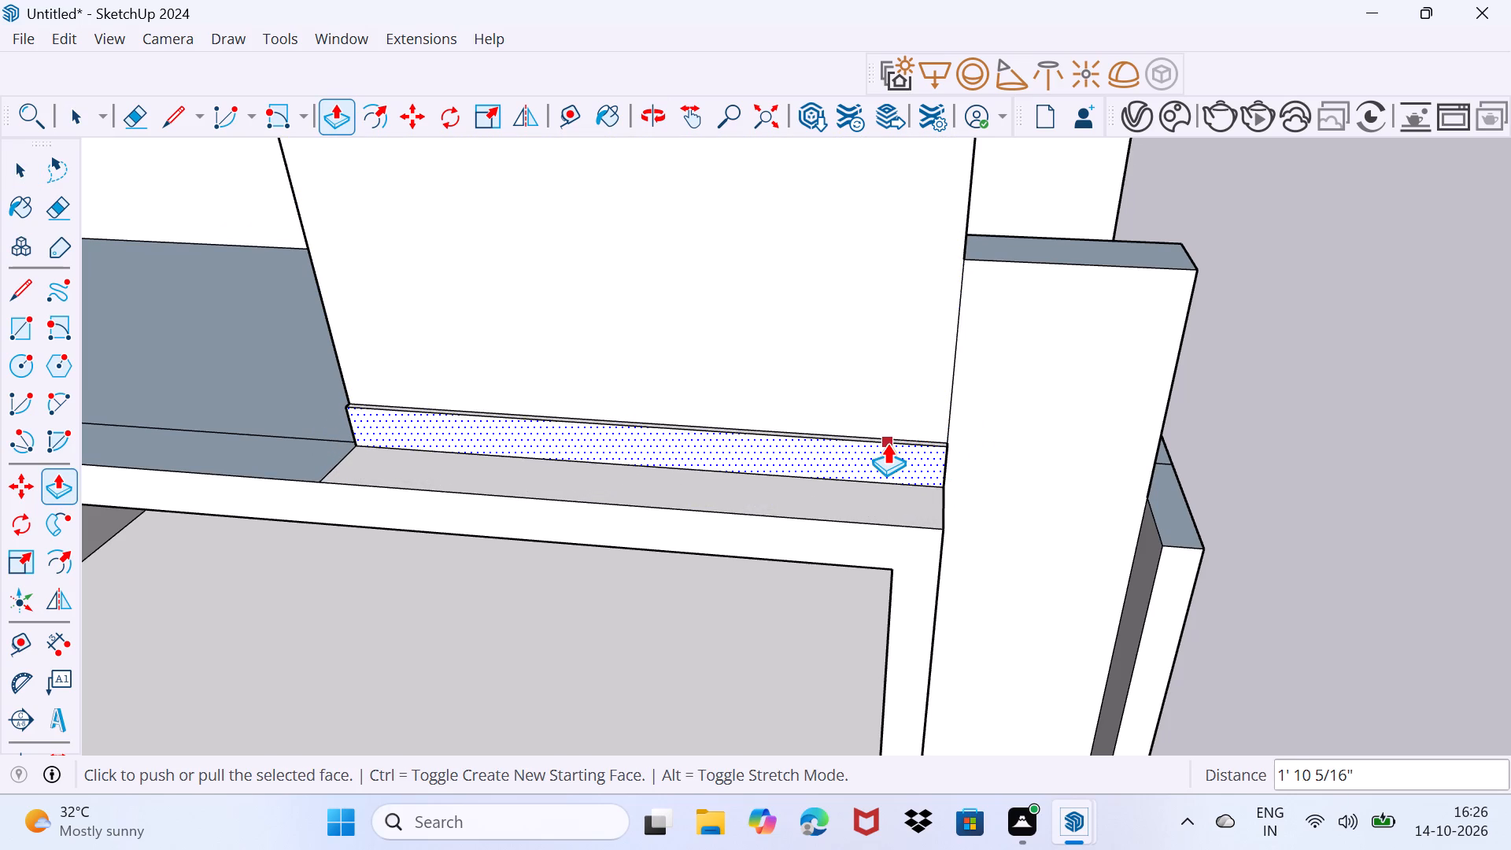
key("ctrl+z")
Push/Pull the raised block's front base strip inward 2' 1/2", flush with the face above it.
left_click(866, 508)
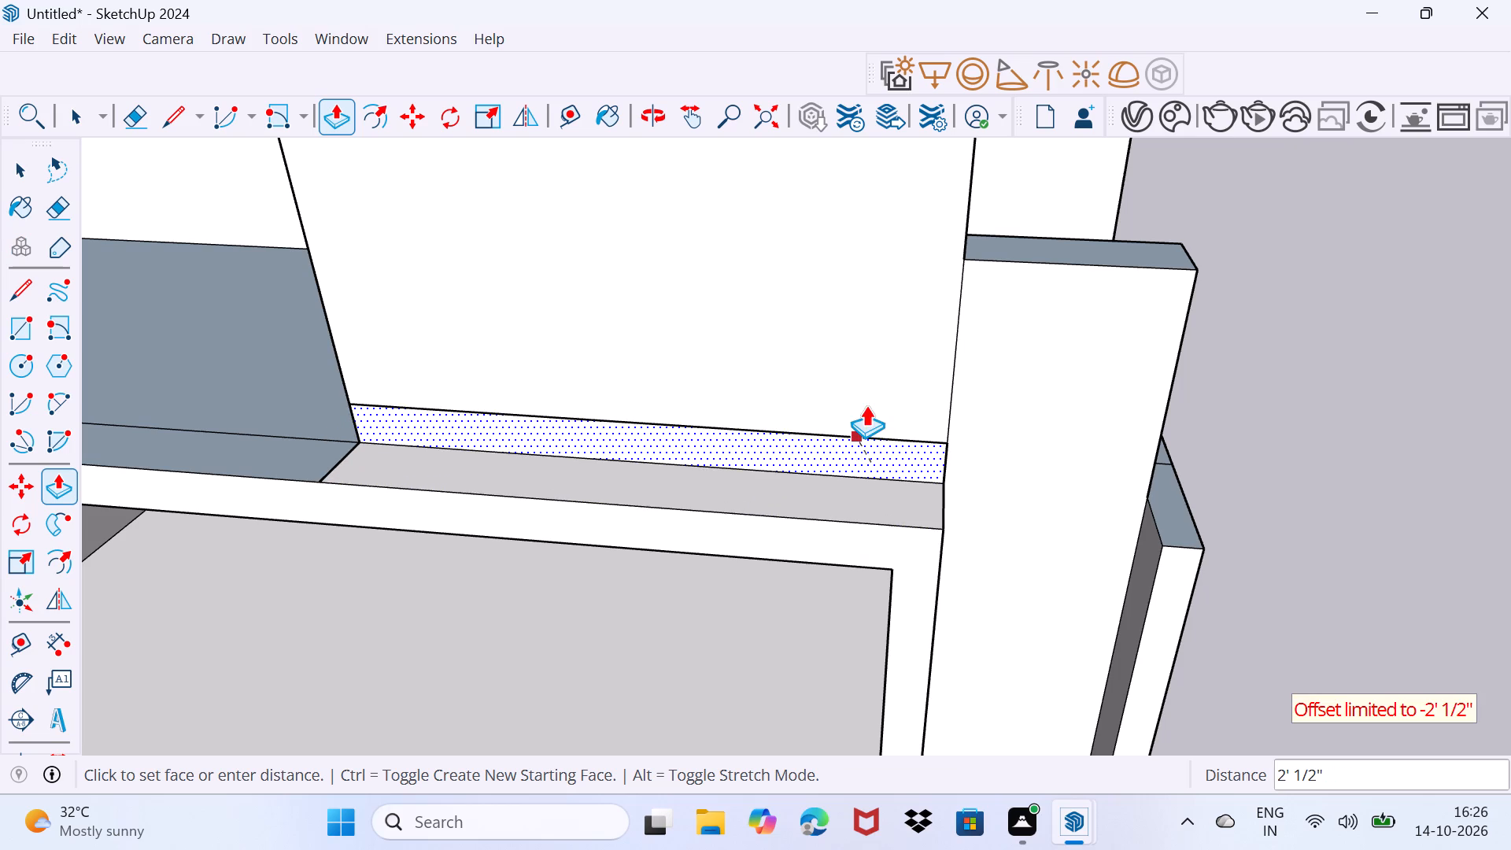
left_click(874, 394)
scroll(840, 457, "up", 2)
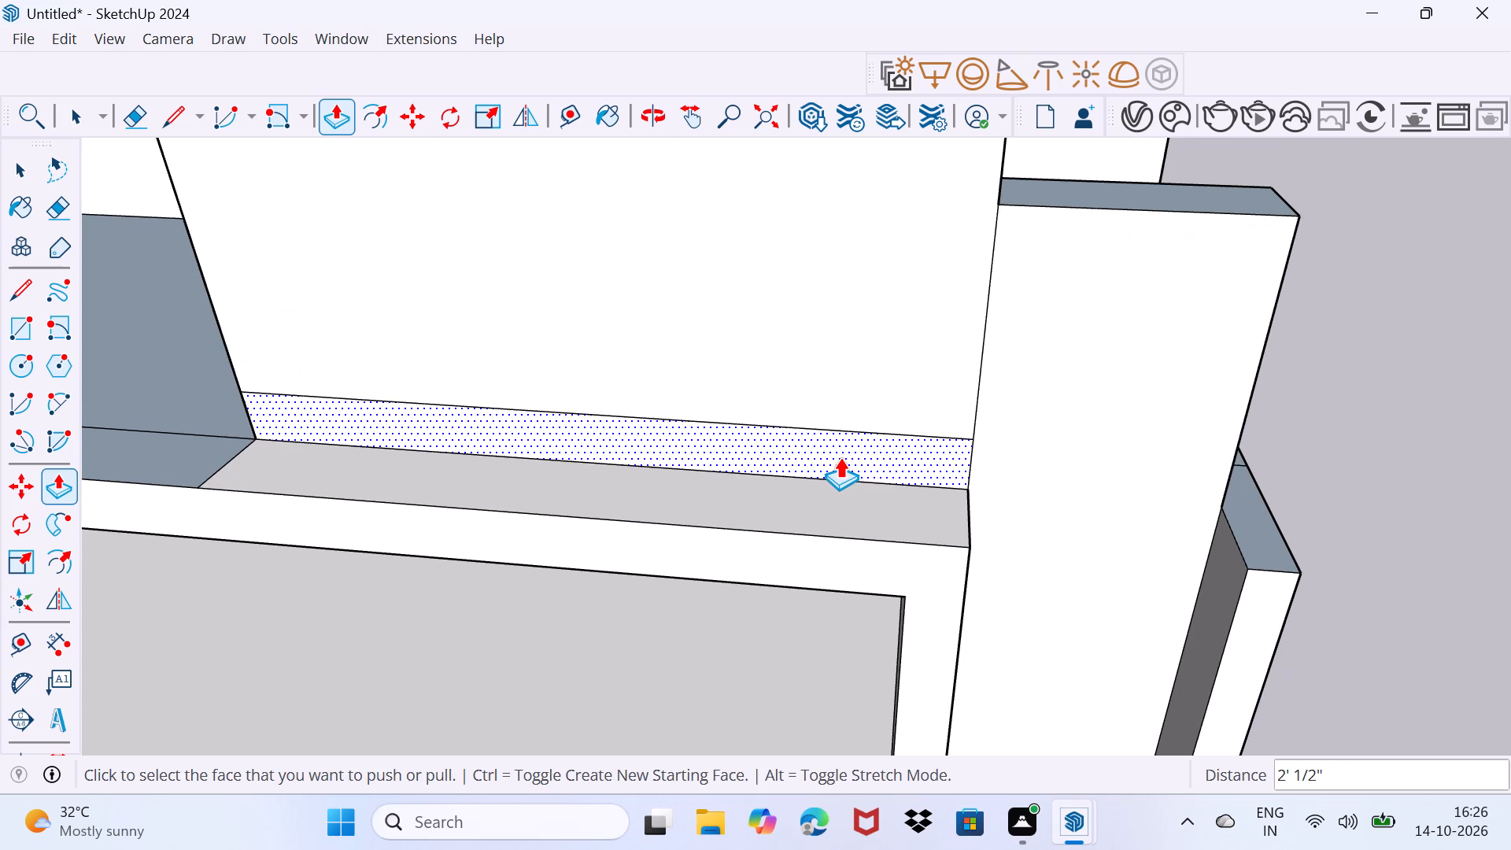
Erase the seam above the raised block's front base strip and the short edge crossing the slab's front strip at the block's foot.
key("space")
scroll(763, 431, "up", 2)
key("e")
left_click(763, 427)
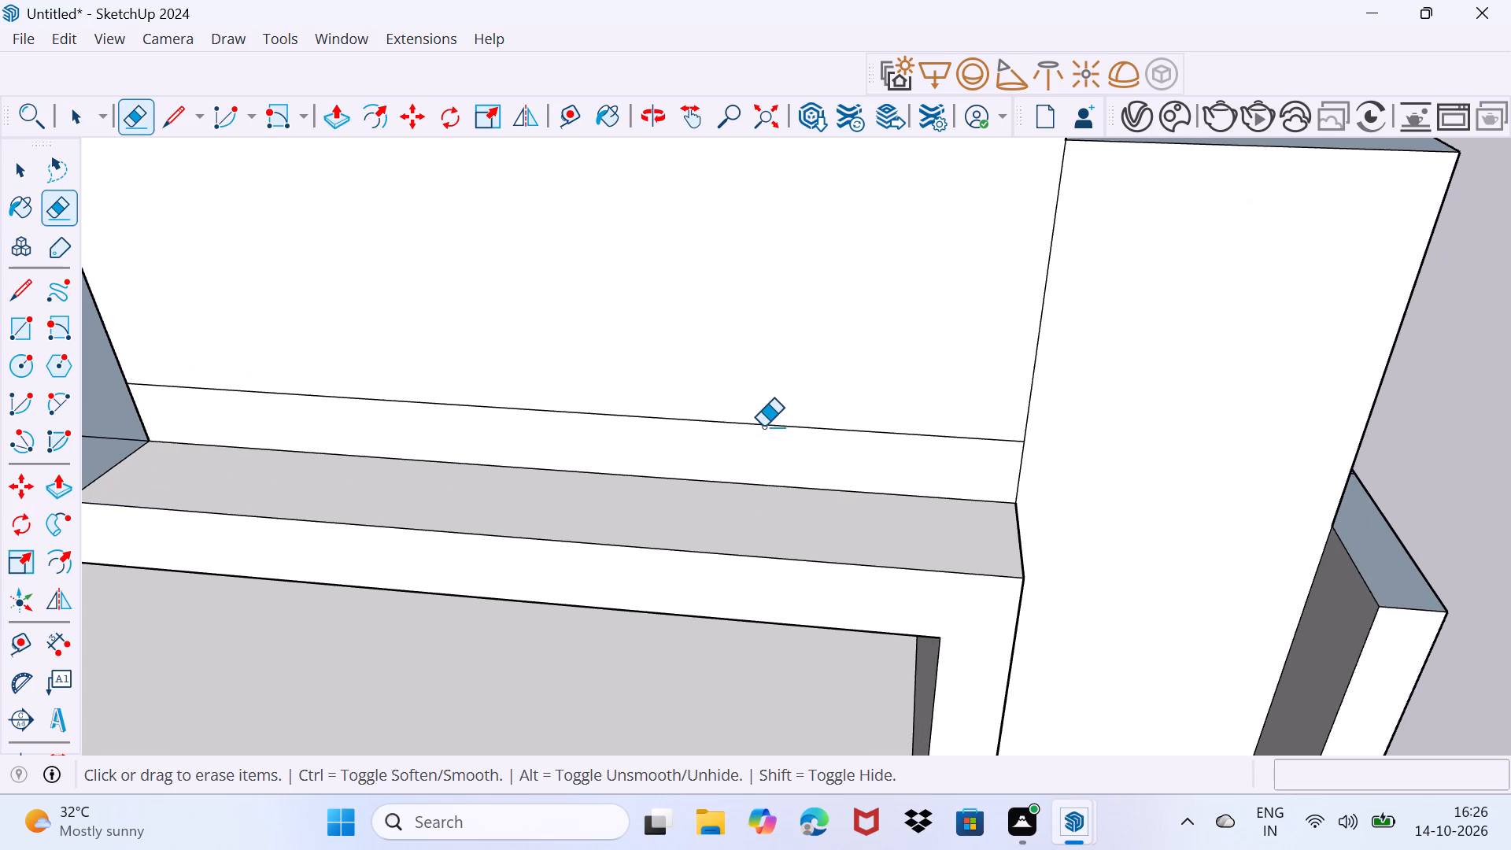
scroll(753, 429, "down", 10)
middle_click_drag(660, 516, 713, 531)
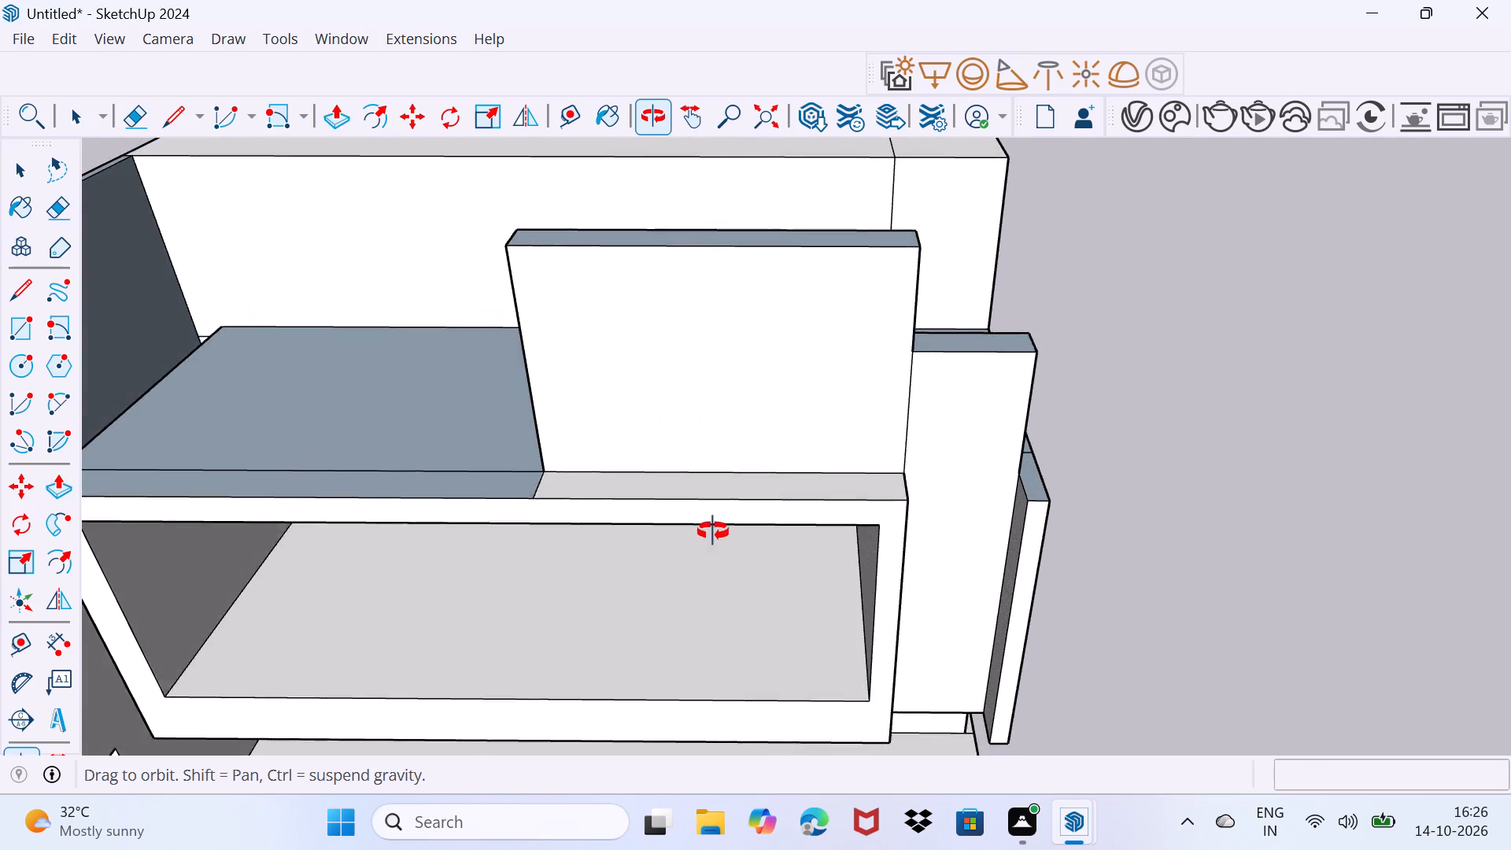
middle_click_drag(713, 531, 730, 601)
left_click_drag(560, 587, 578, 587)
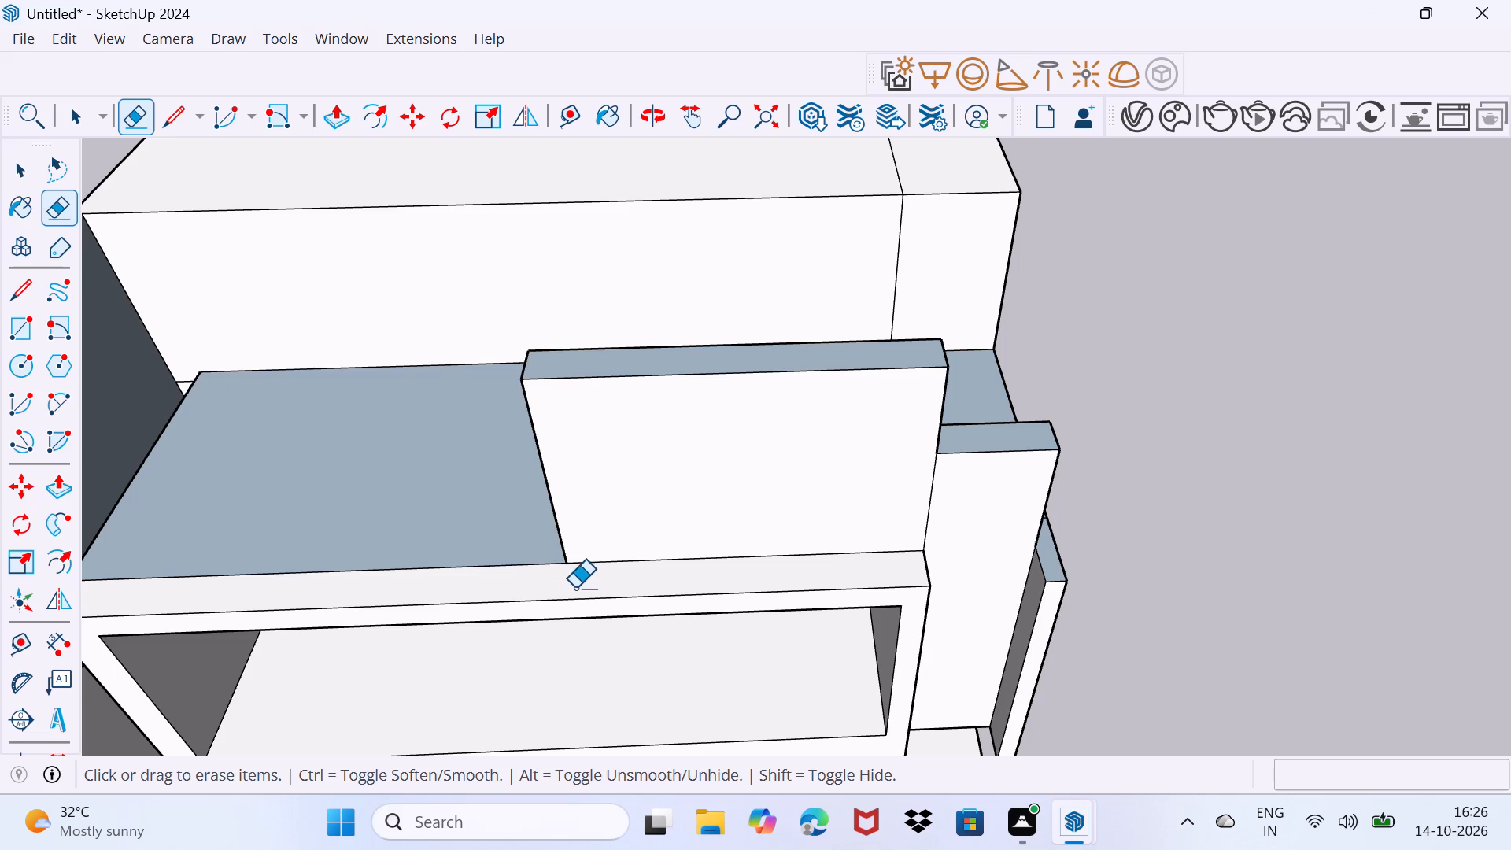
Push/Pull the raised block's top face down about 4' 6 1/4", level with the top of the adjoining lower wall.
middle_click_drag(537, 582, 1213, 579)
scroll(537, 582, "down", 1)
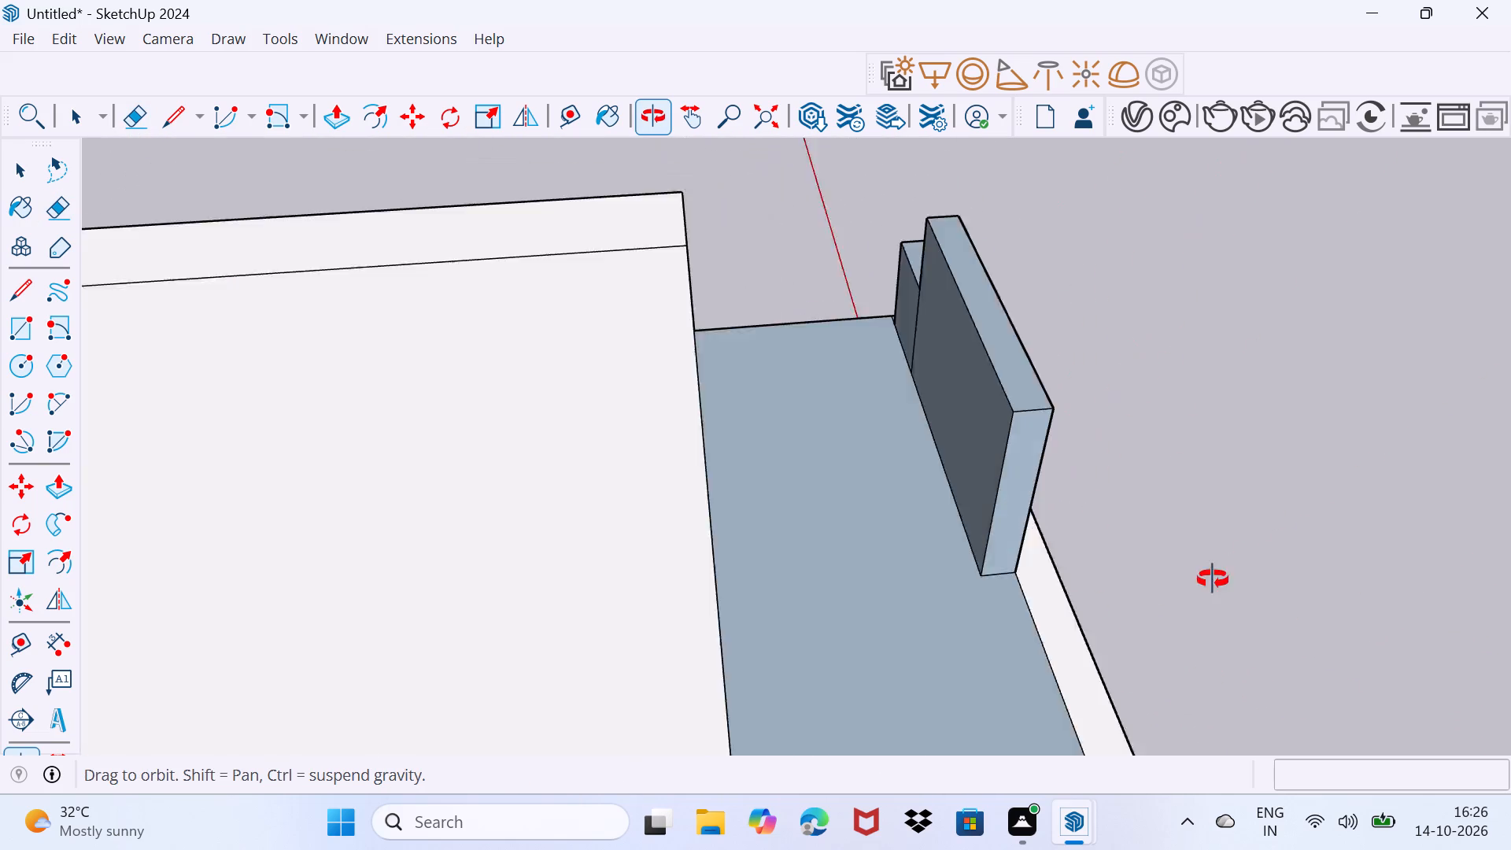
middle_click_drag(1213, 579, 444, 479)
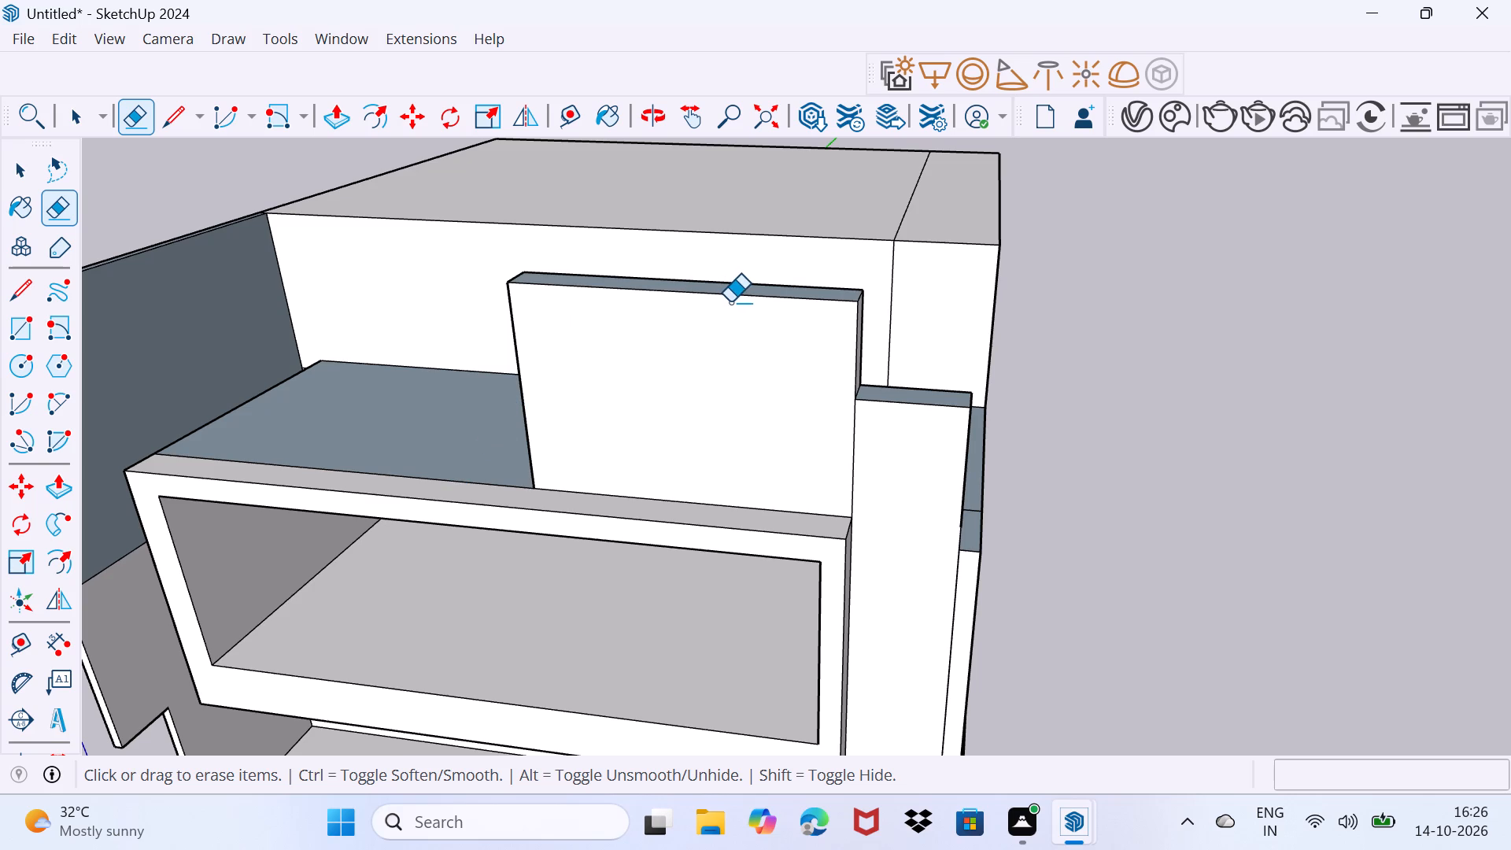
middle_click_drag(730, 302, 730, 347)
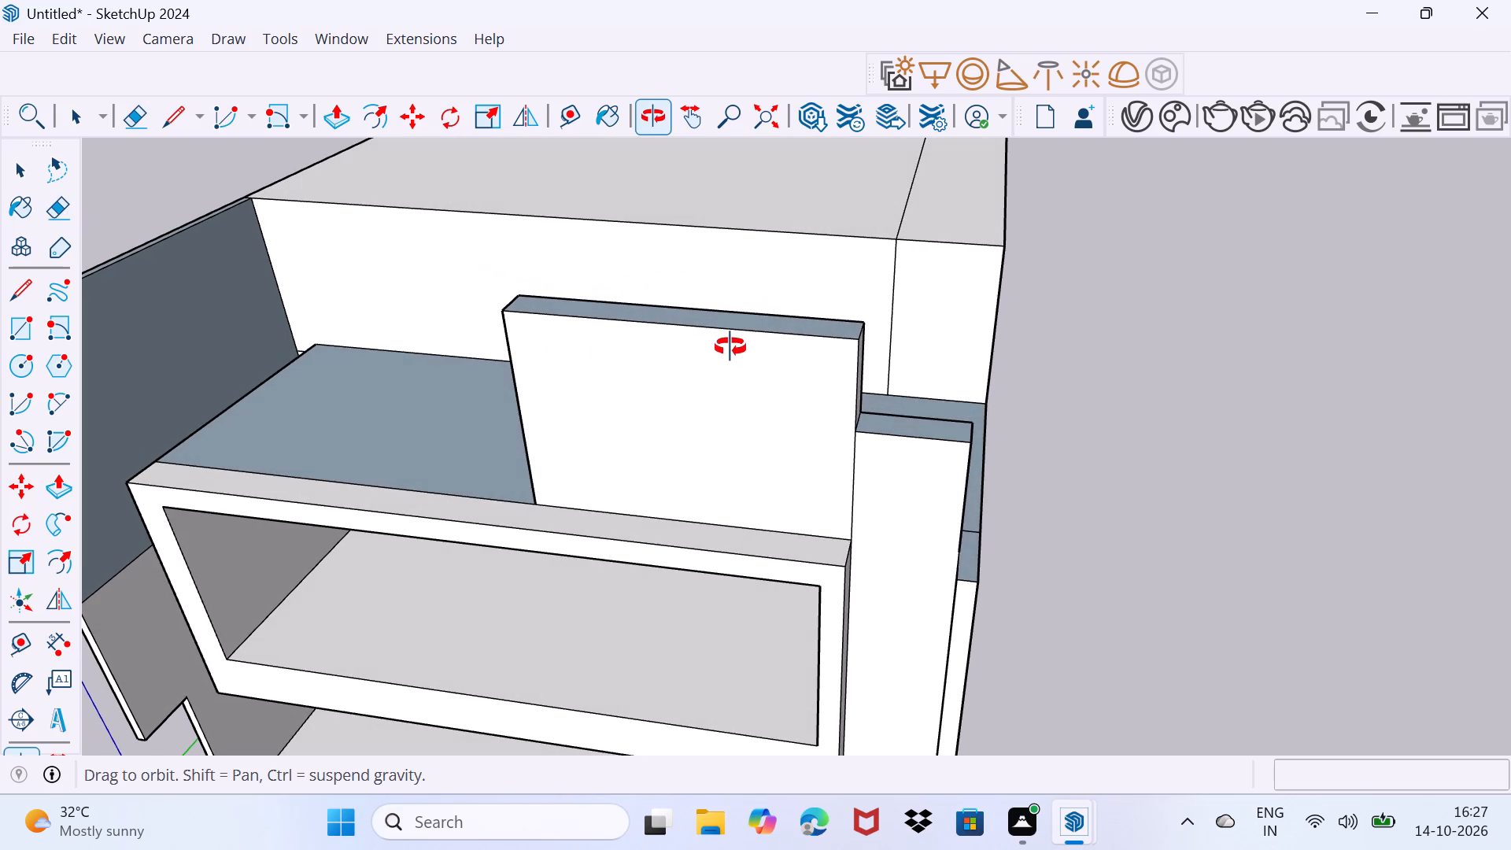
middle_click_drag(730, 347, 718, 379)
key("space")
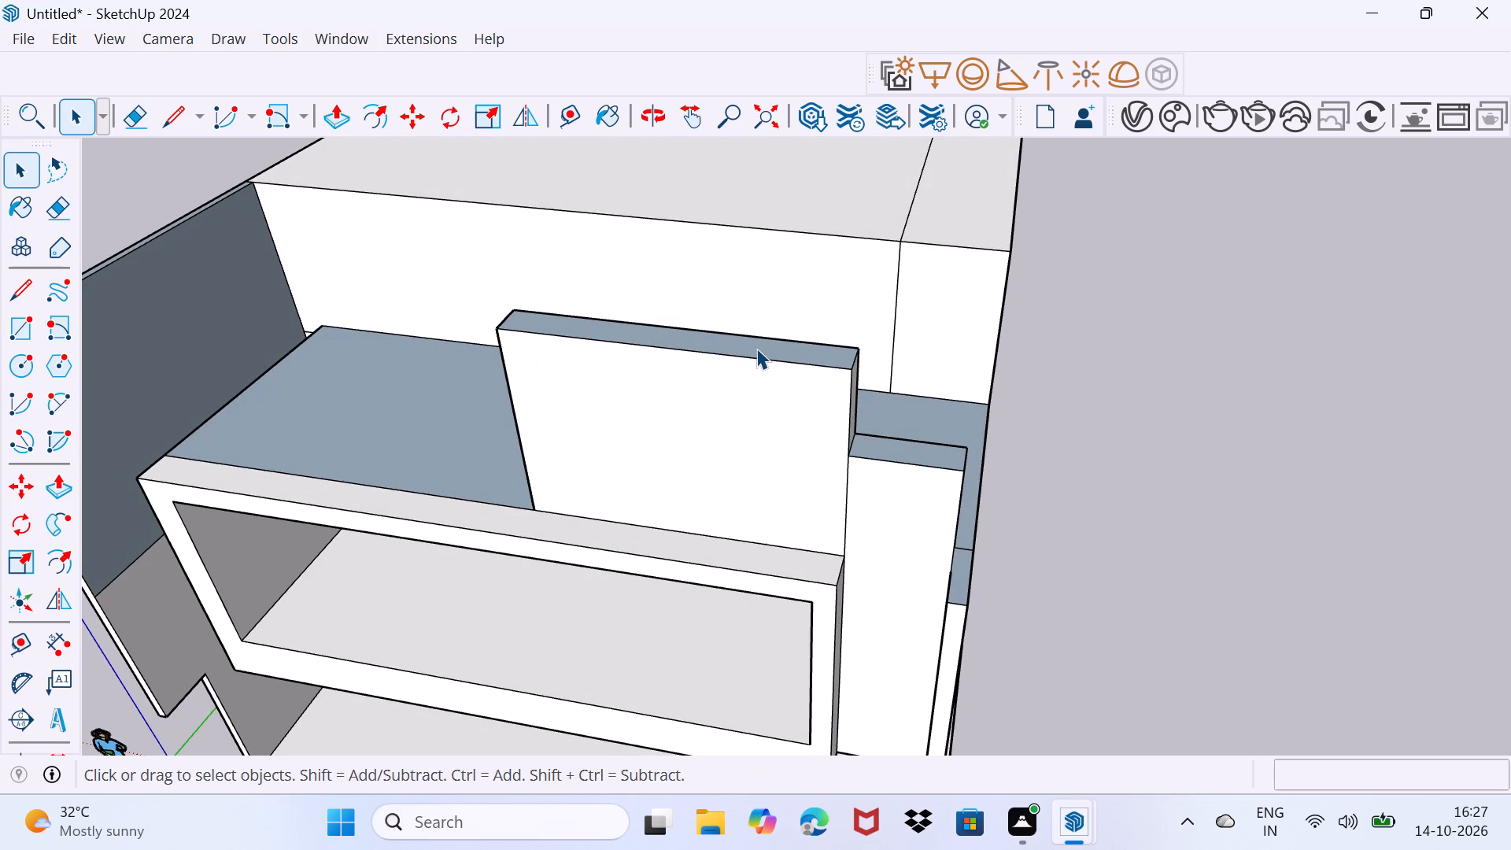
left_click(758, 345)
key("p")
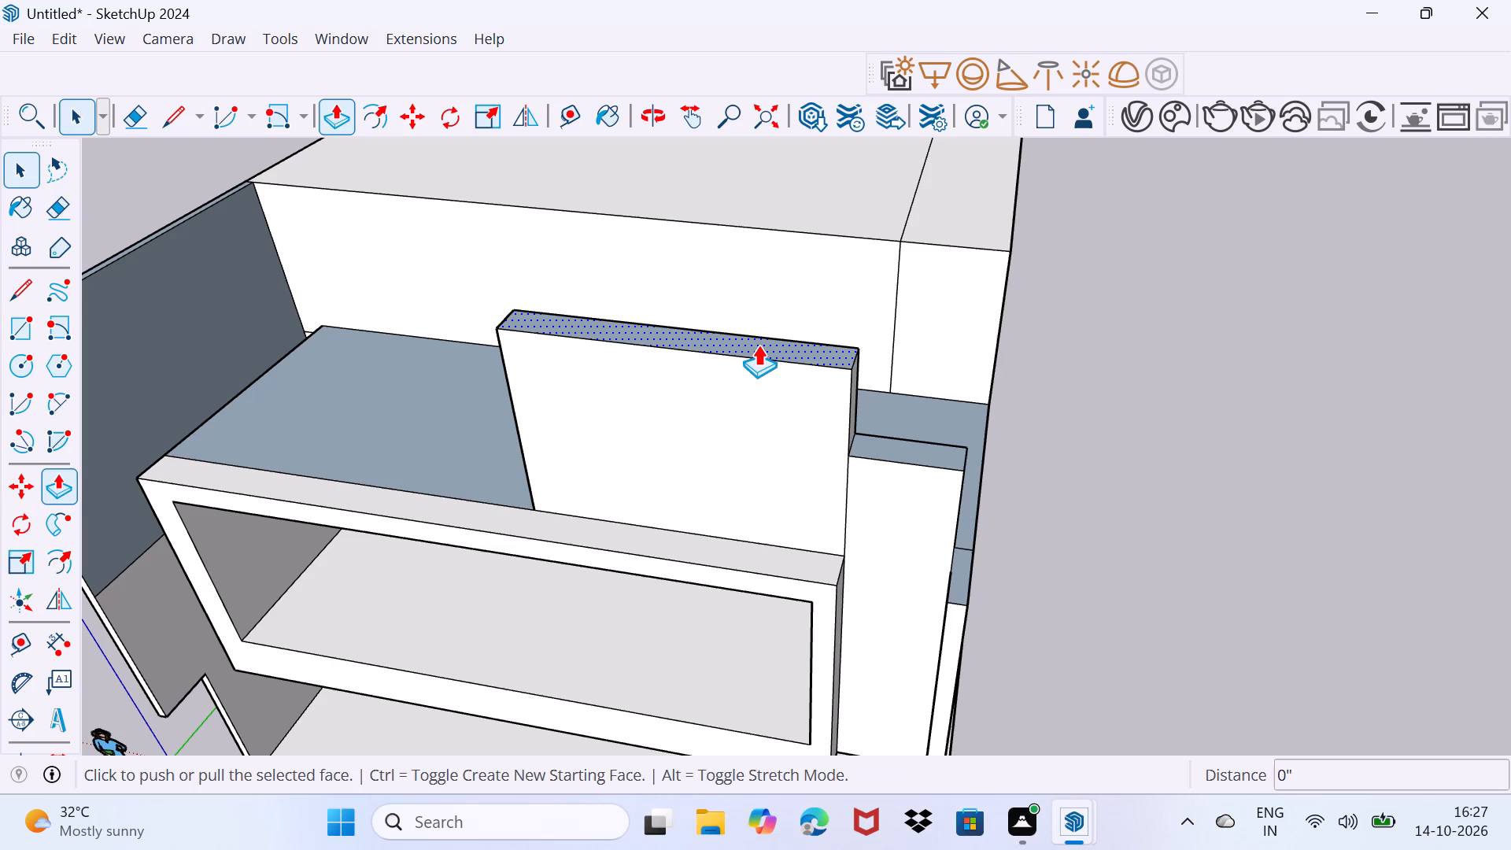
left_click(758, 345)
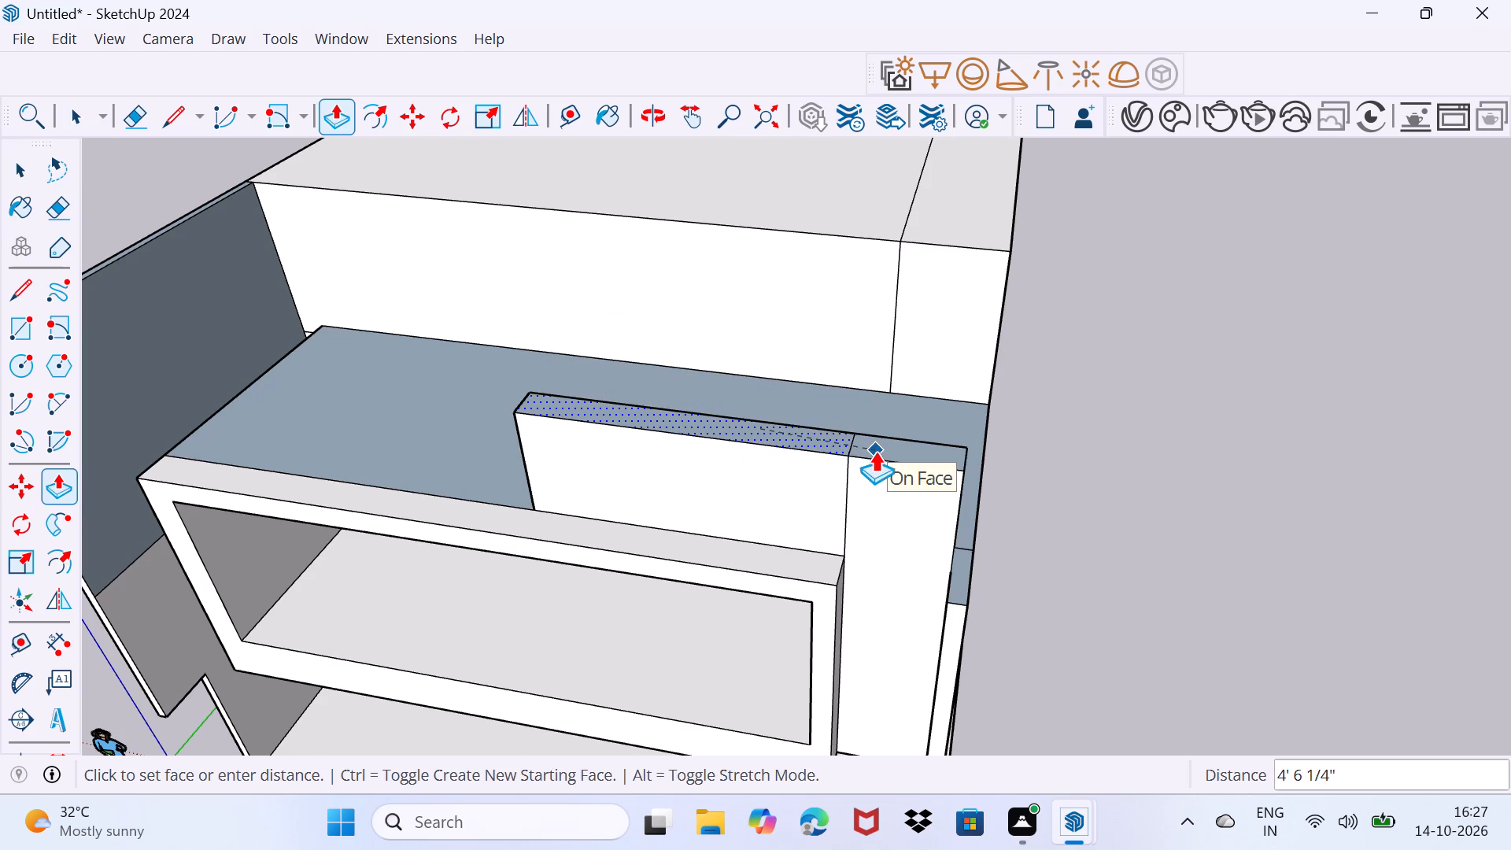
left_click(875, 451)
Erase the seam edges between the lowered block and the adjoining wall, on their shared top and on their front face.
scroll(844, 456, "up", 3)
key("space")
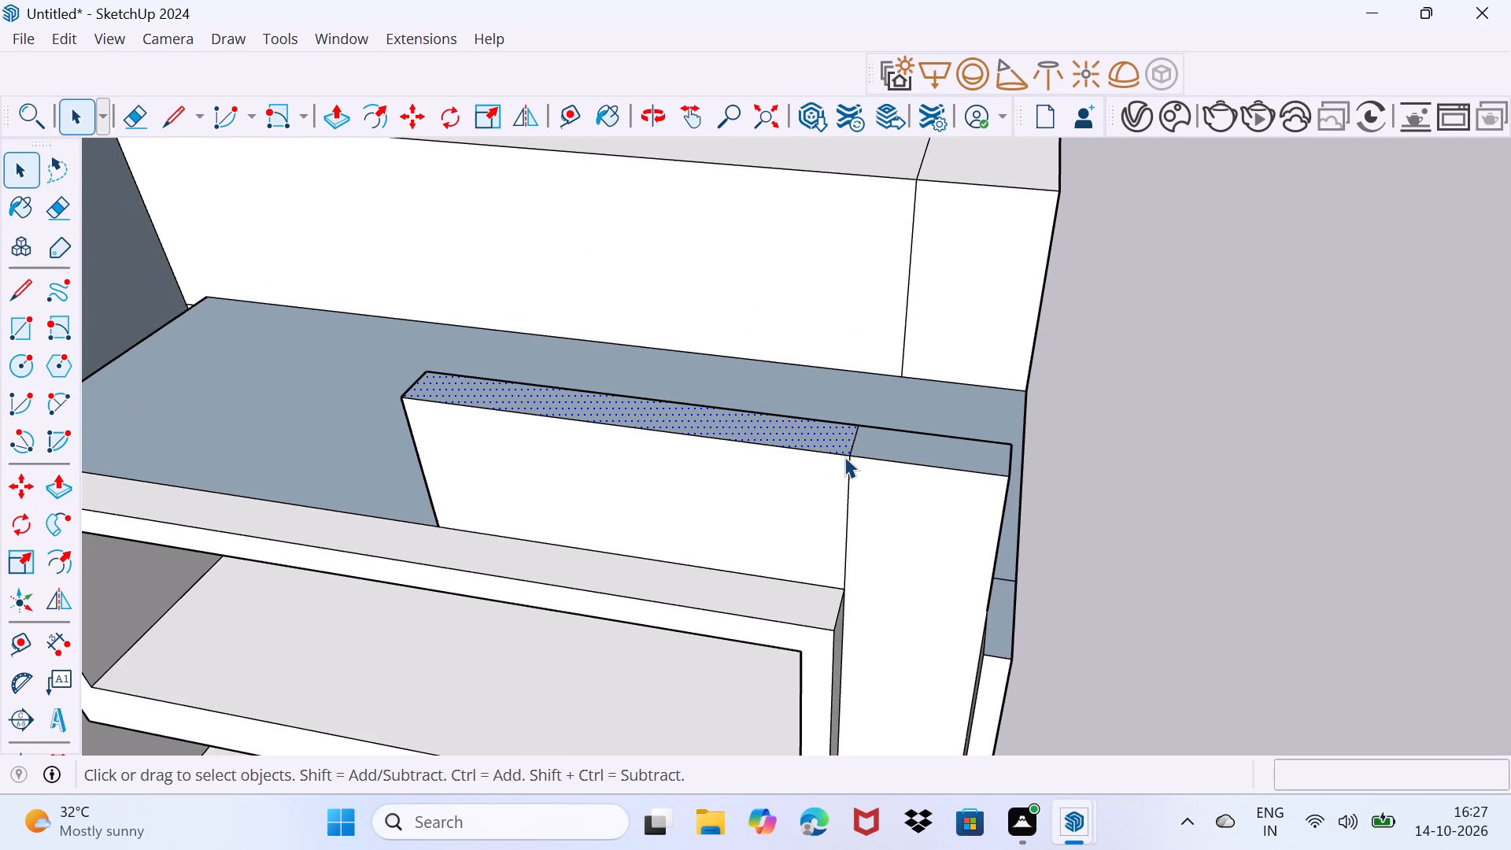
scroll(844, 456, "up", 6)
left_click_drag(857, 447, 874, 418)
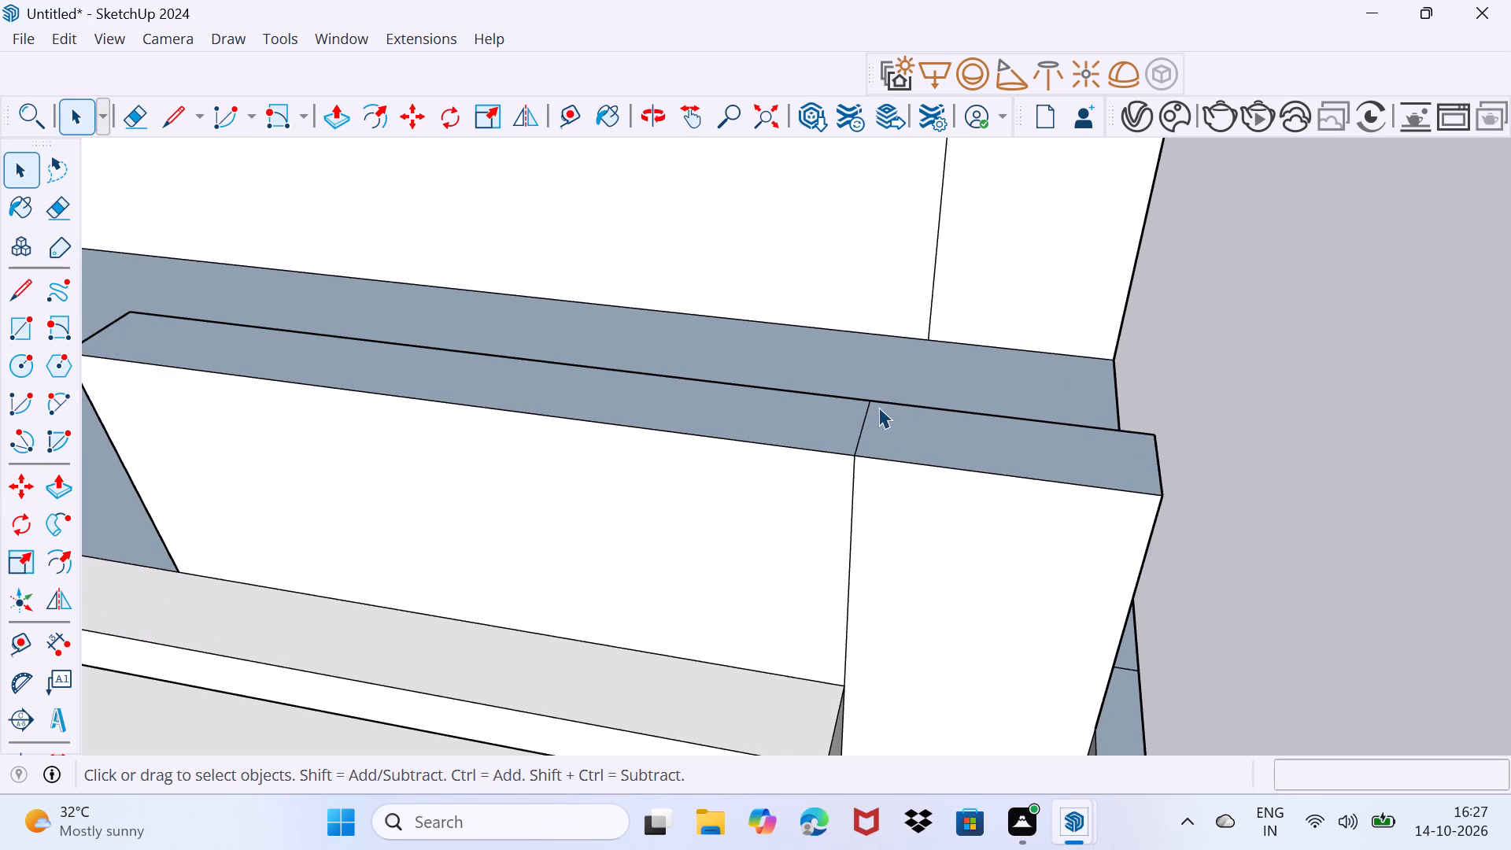
key("e")
left_click(865, 420)
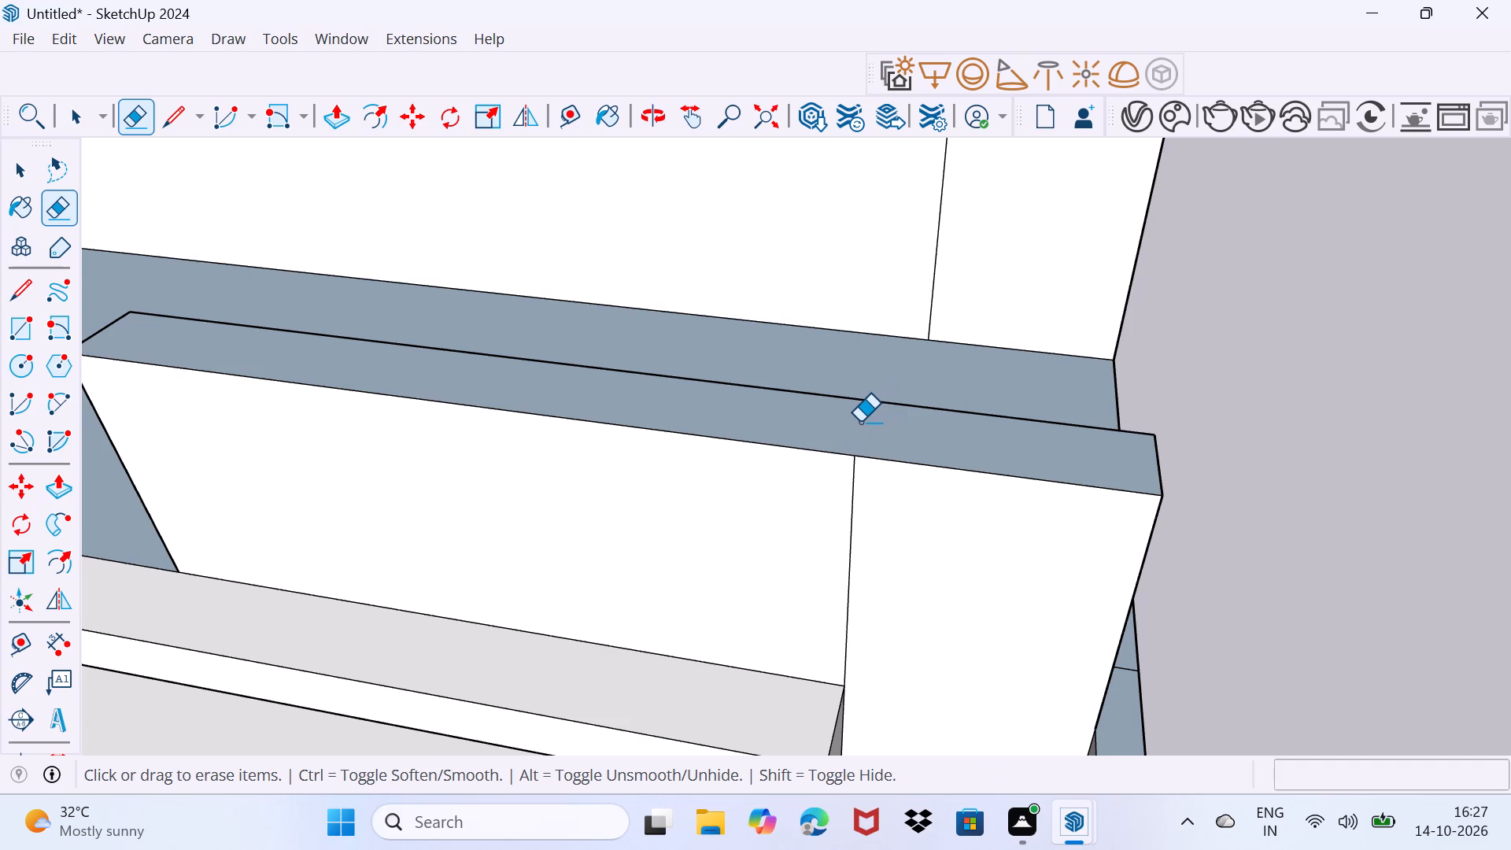
scroll(860, 422, "down", 6)
middle_click_drag(800, 523, 824, 454)
scroll(830, 453, "up", 1)
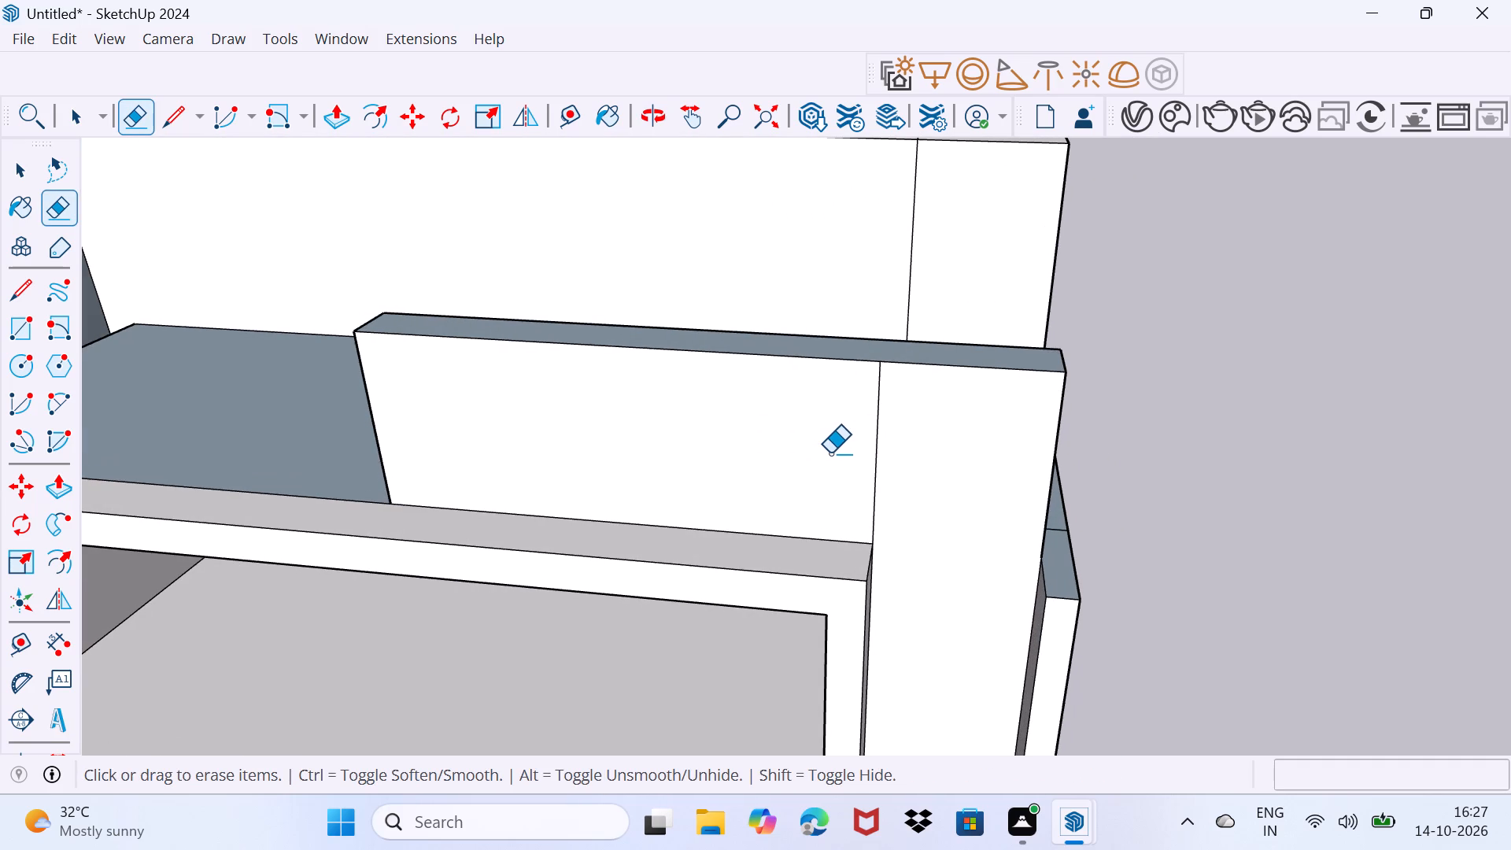
scroll(833, 452, "up", 2)
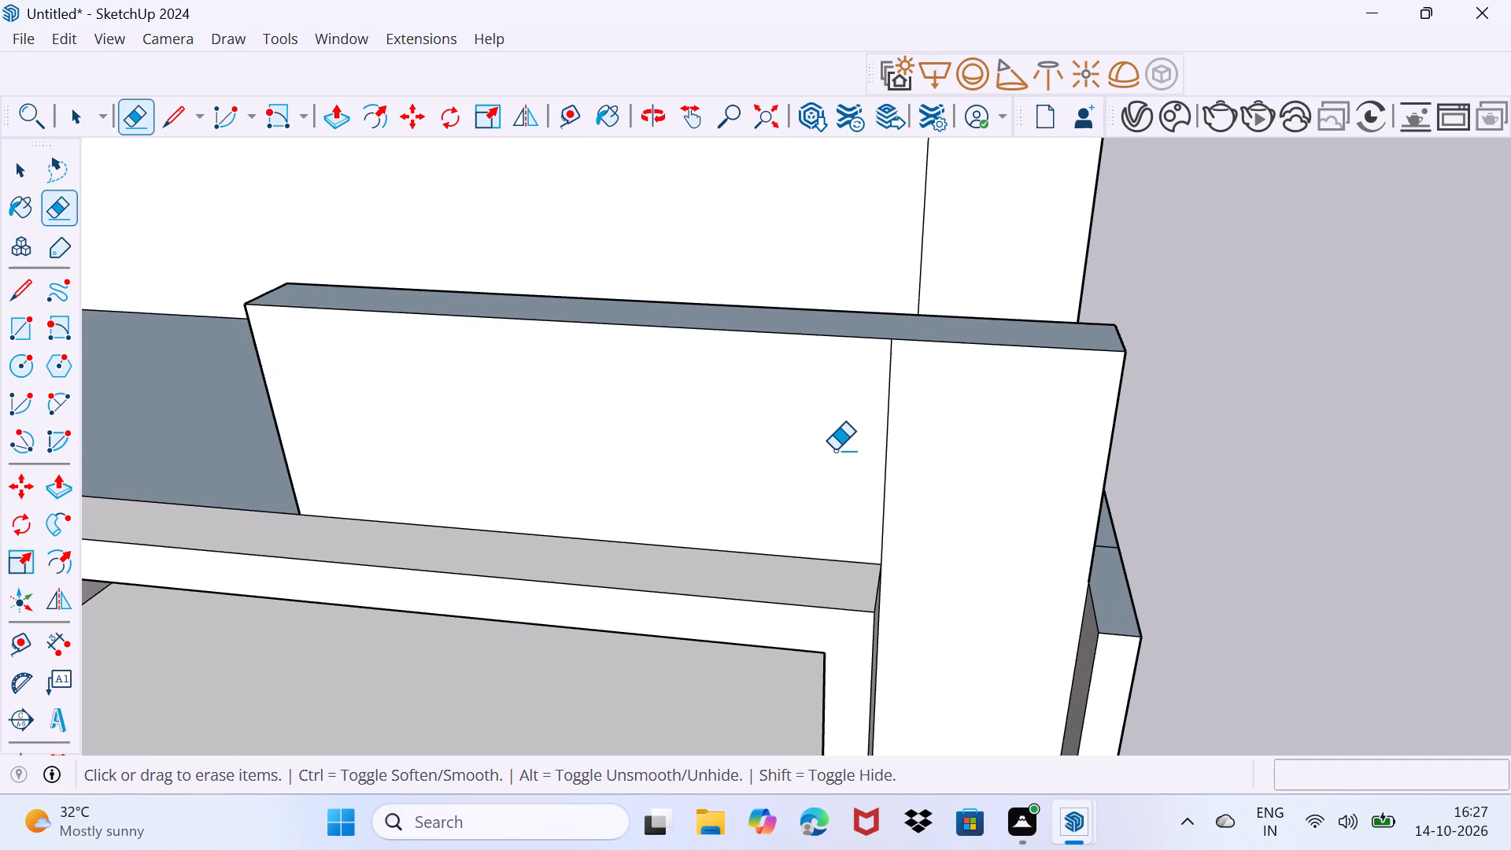
left_click_drag(881, 459, 896, 463)
scroll(892, 464, "down", 3)
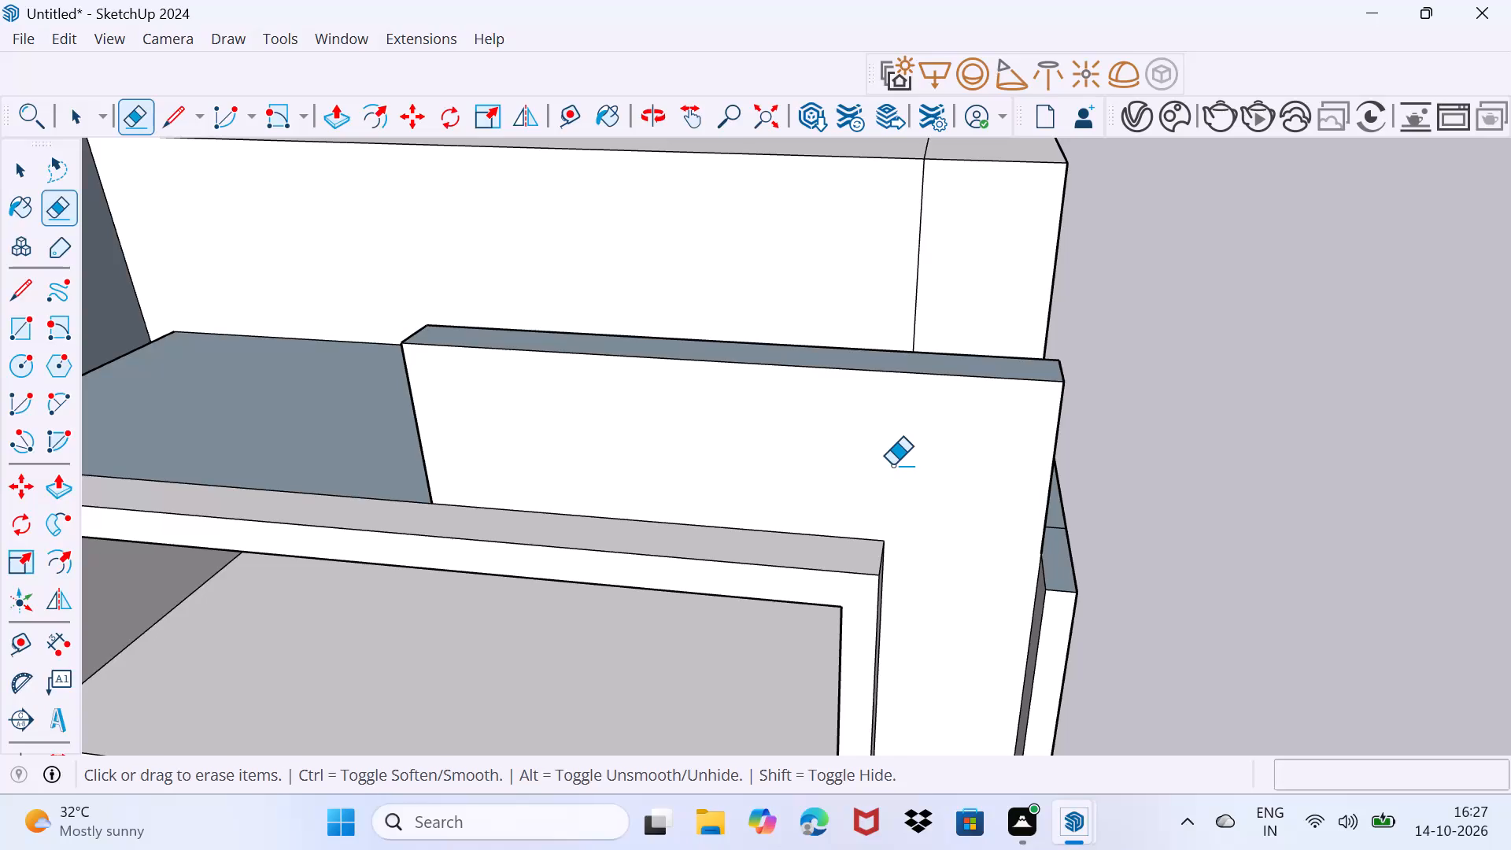
Push/Pull the narrow ledge at the roof's side edge, beside the wall's end, up 6' 1/2", level with the wall top.
key("space")
middle_click_drag(892, 464, 871, 508)
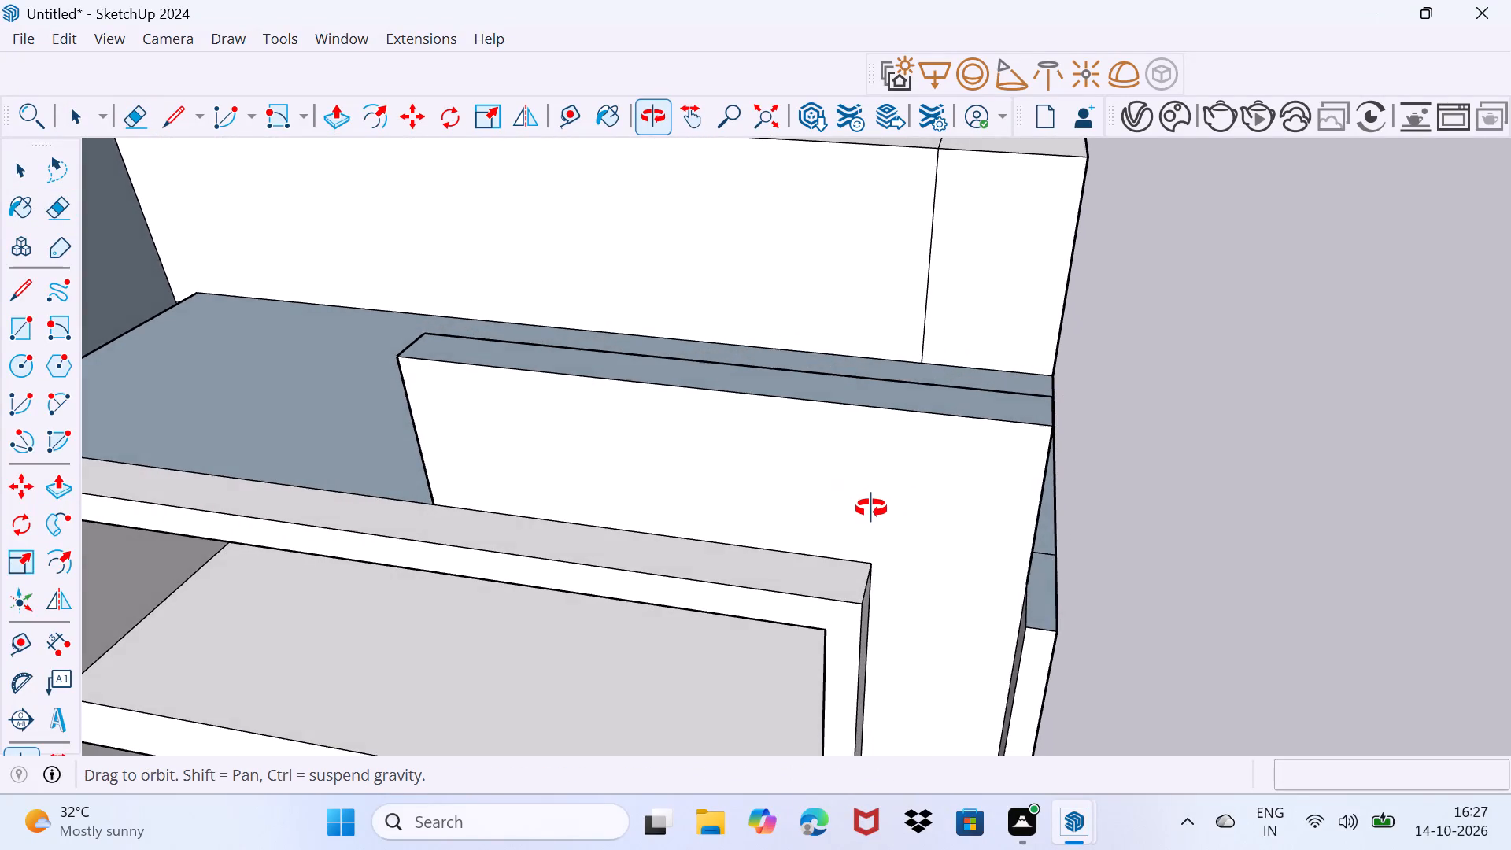
middle_click_drag(871, 508, 811, 435)
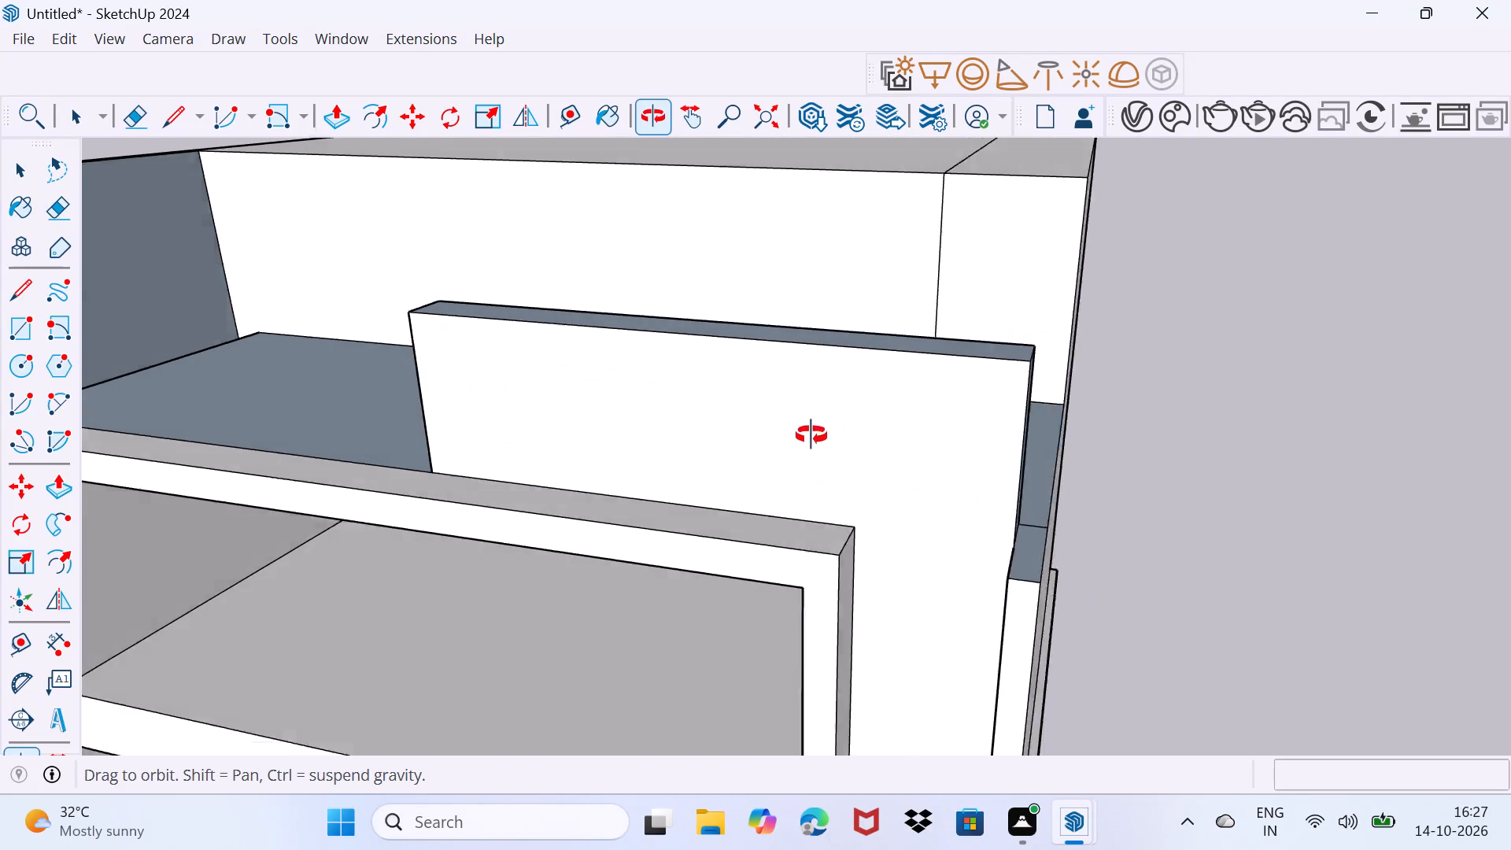
middle_click_drag(811, 435, 565, 466)
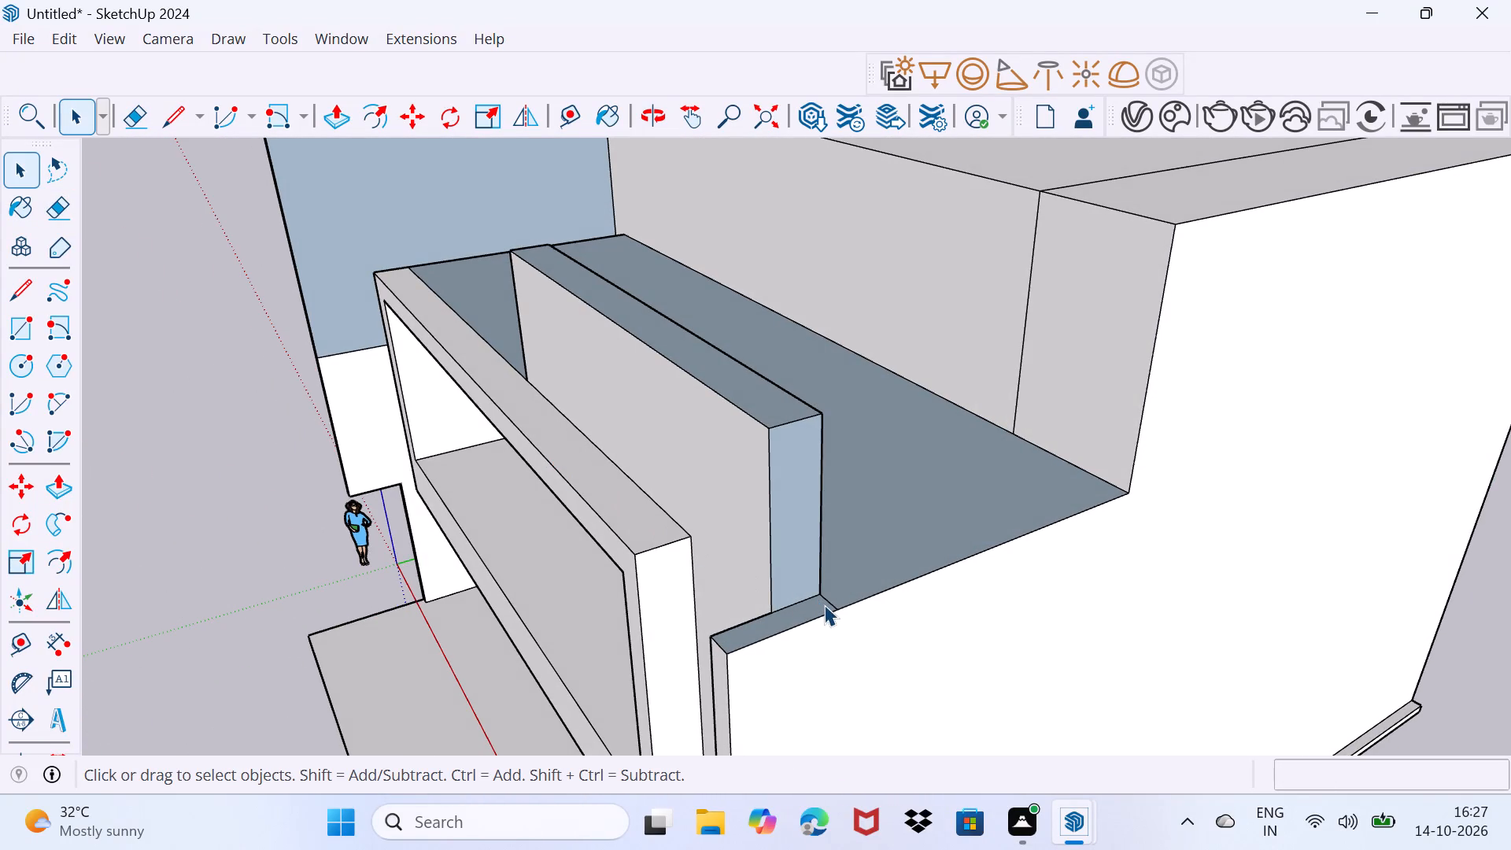
scroll(824, 604, "up", 5)
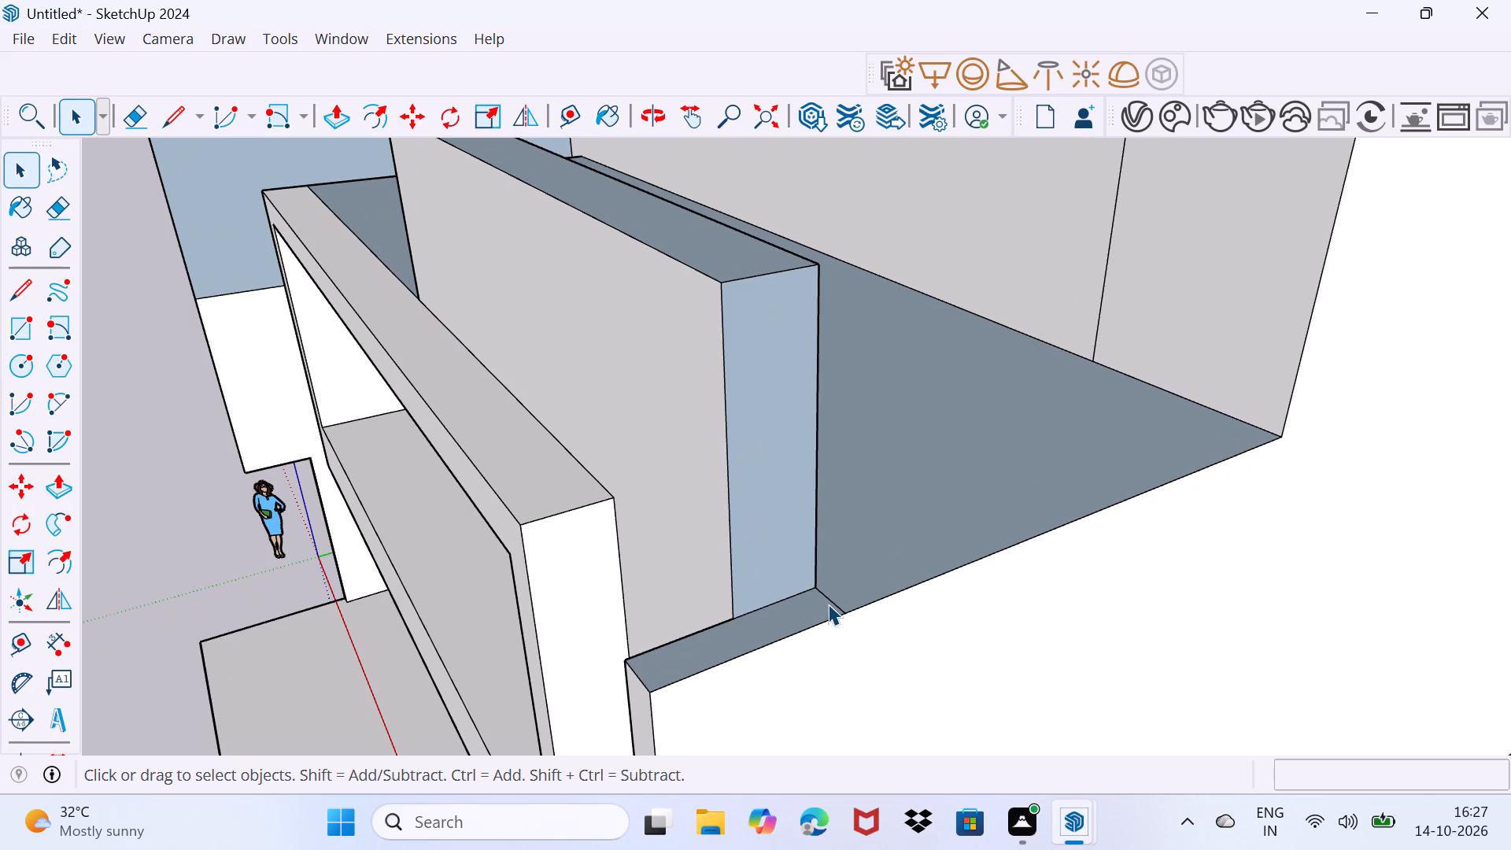
scroll(828, 604, "up", 1)
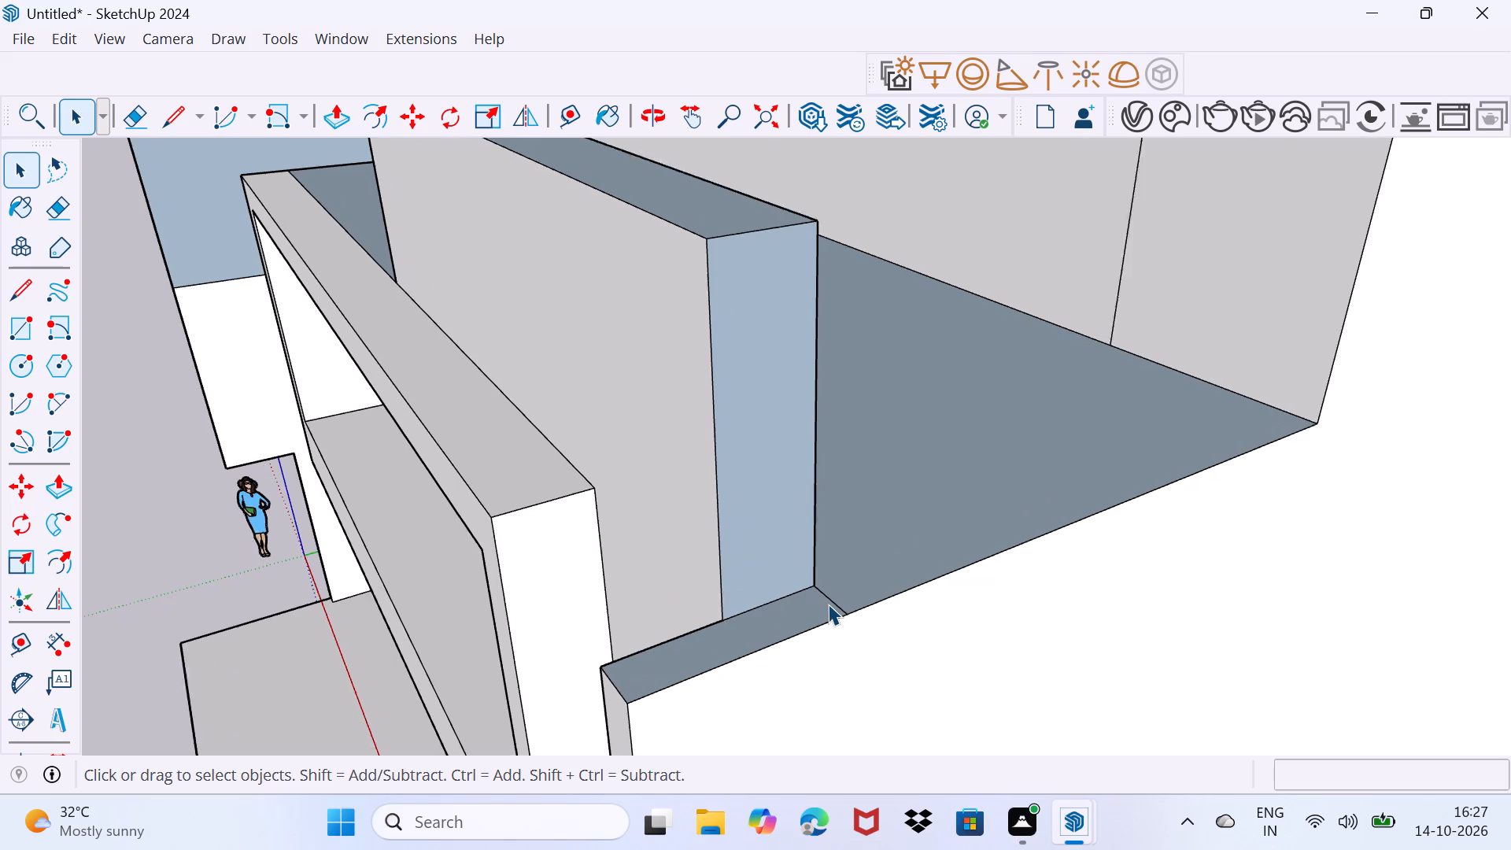
scroll(828, 604, "up", 1)
left_click(780, 626)
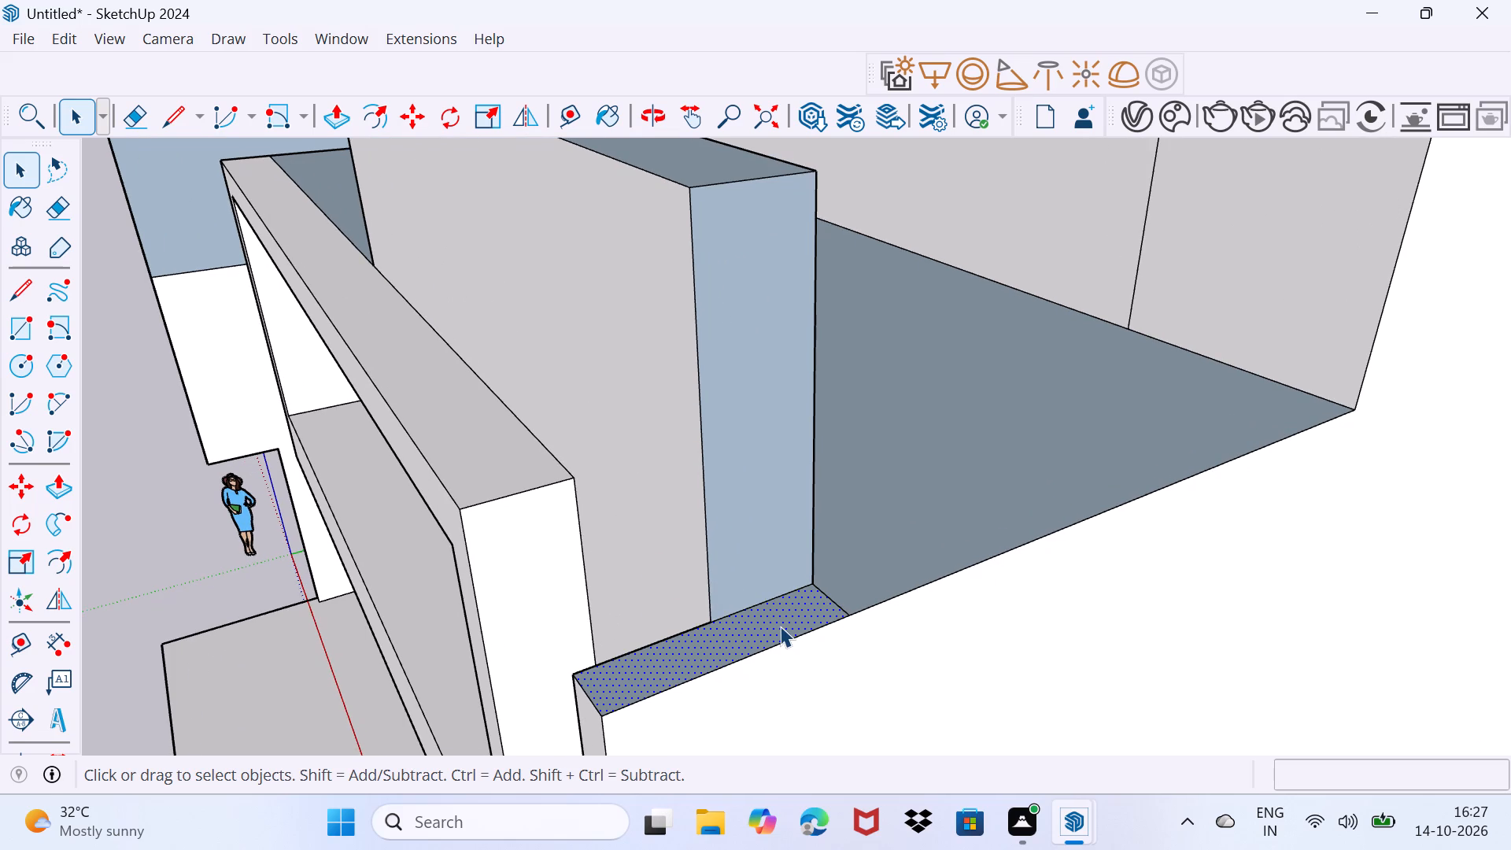
key("p")
left_click(780, 626)
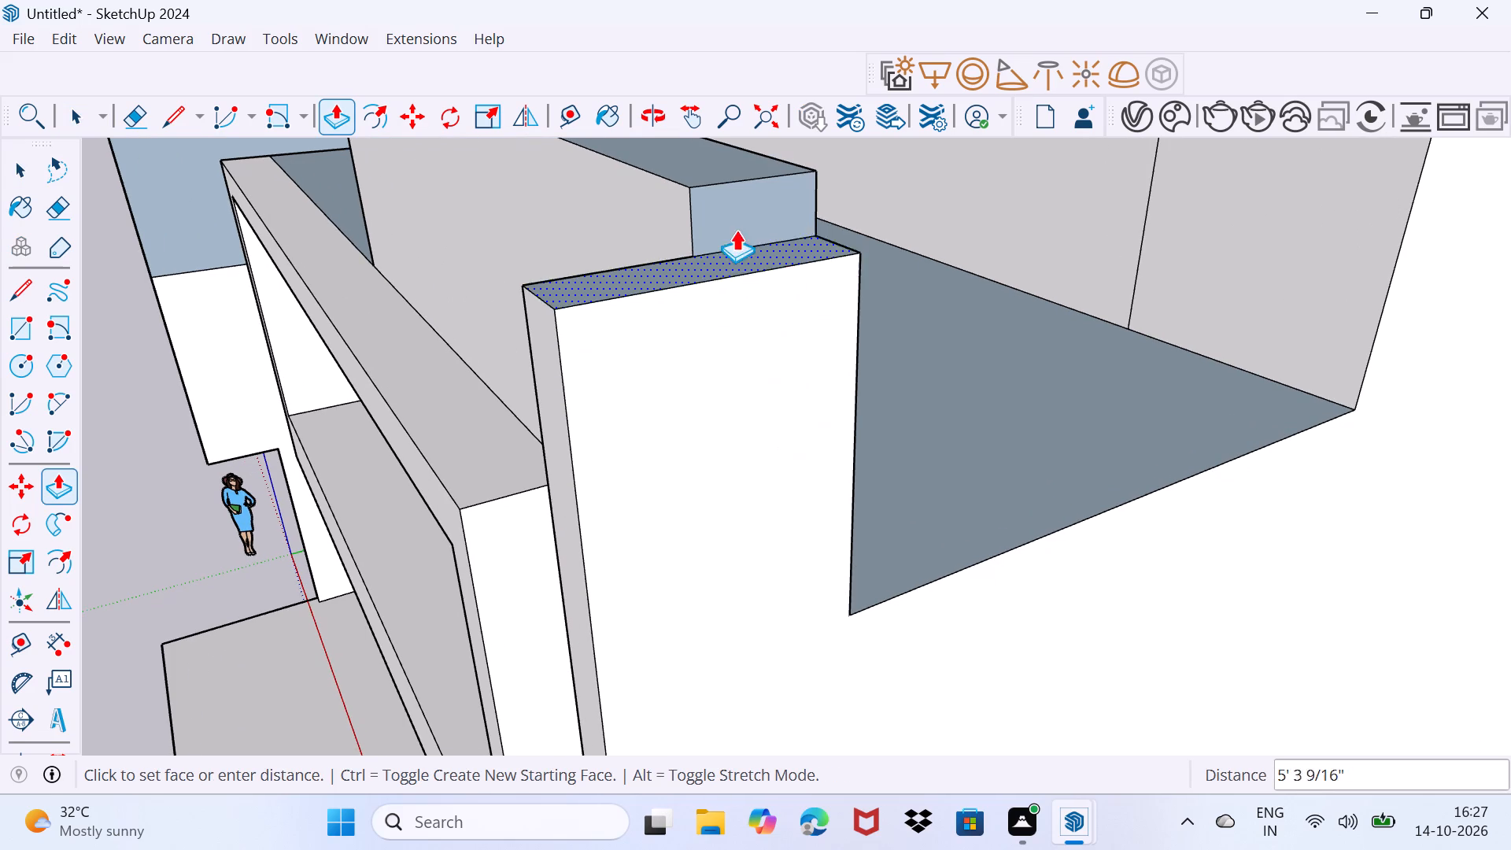
middle_click_drag(736, 213, 742, 403)
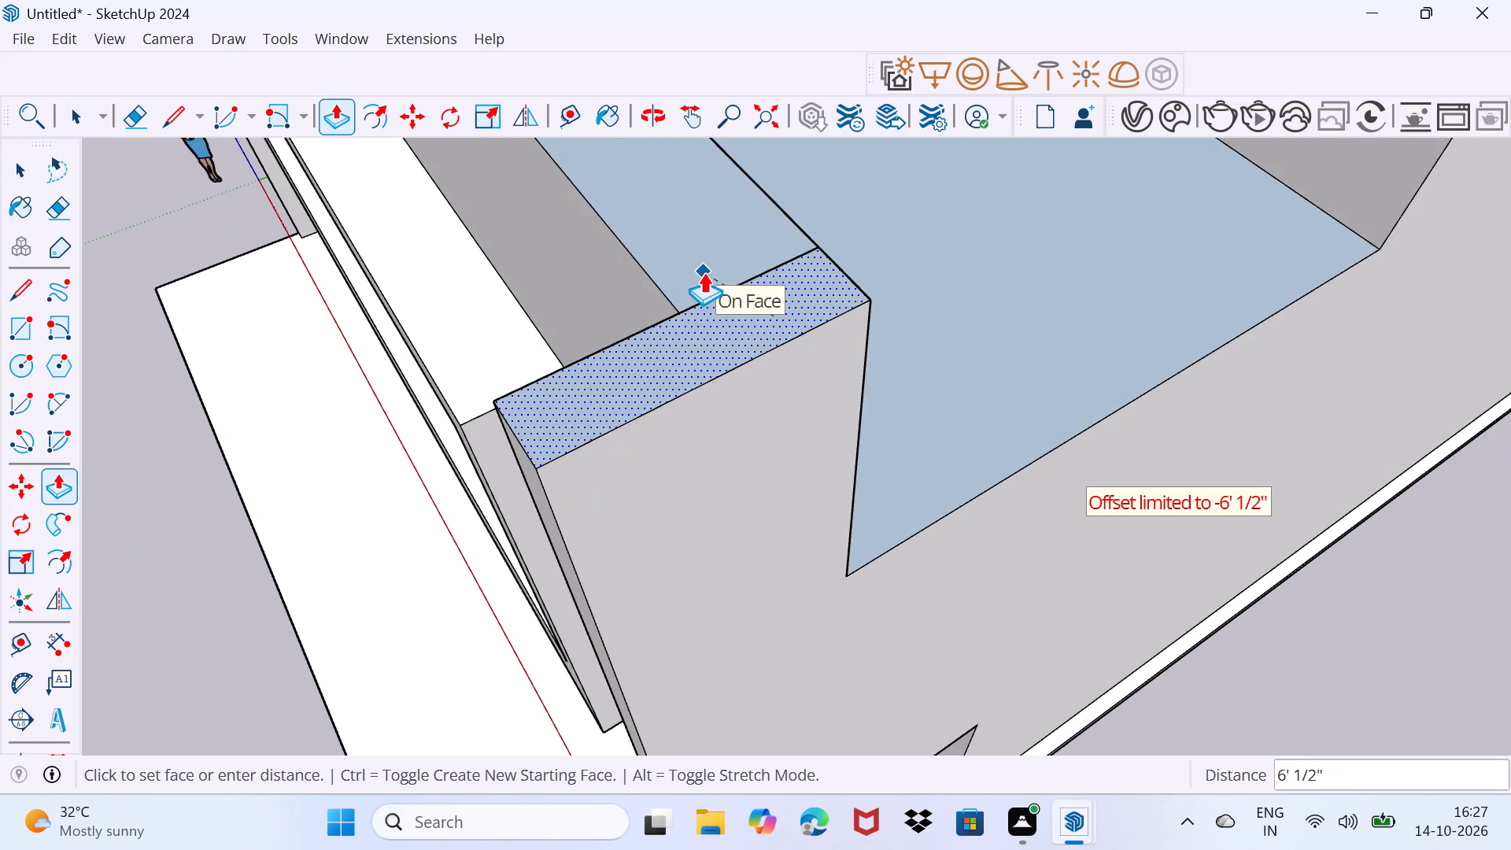
left_click(704, 272)
Erase the seam edge between the raised side strip's top and the front wall's top.
key("space")
left_click(704, 279)
left_click_drag(699, 316, 737, 267)
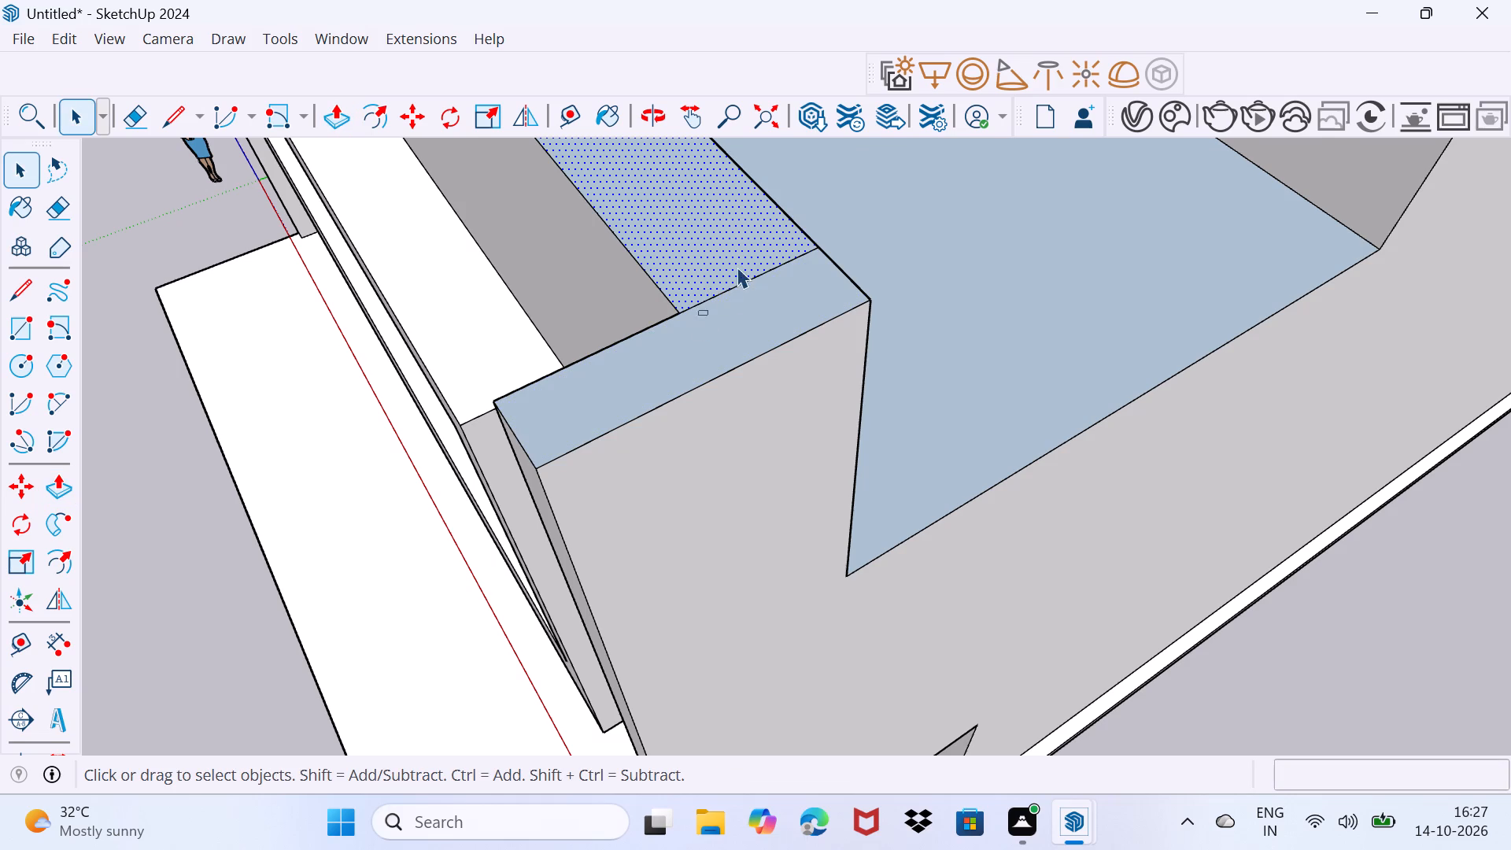
left_click_drag(737, 267, 727, 282)
scroll(719, 305, "up", 3)
key("e")
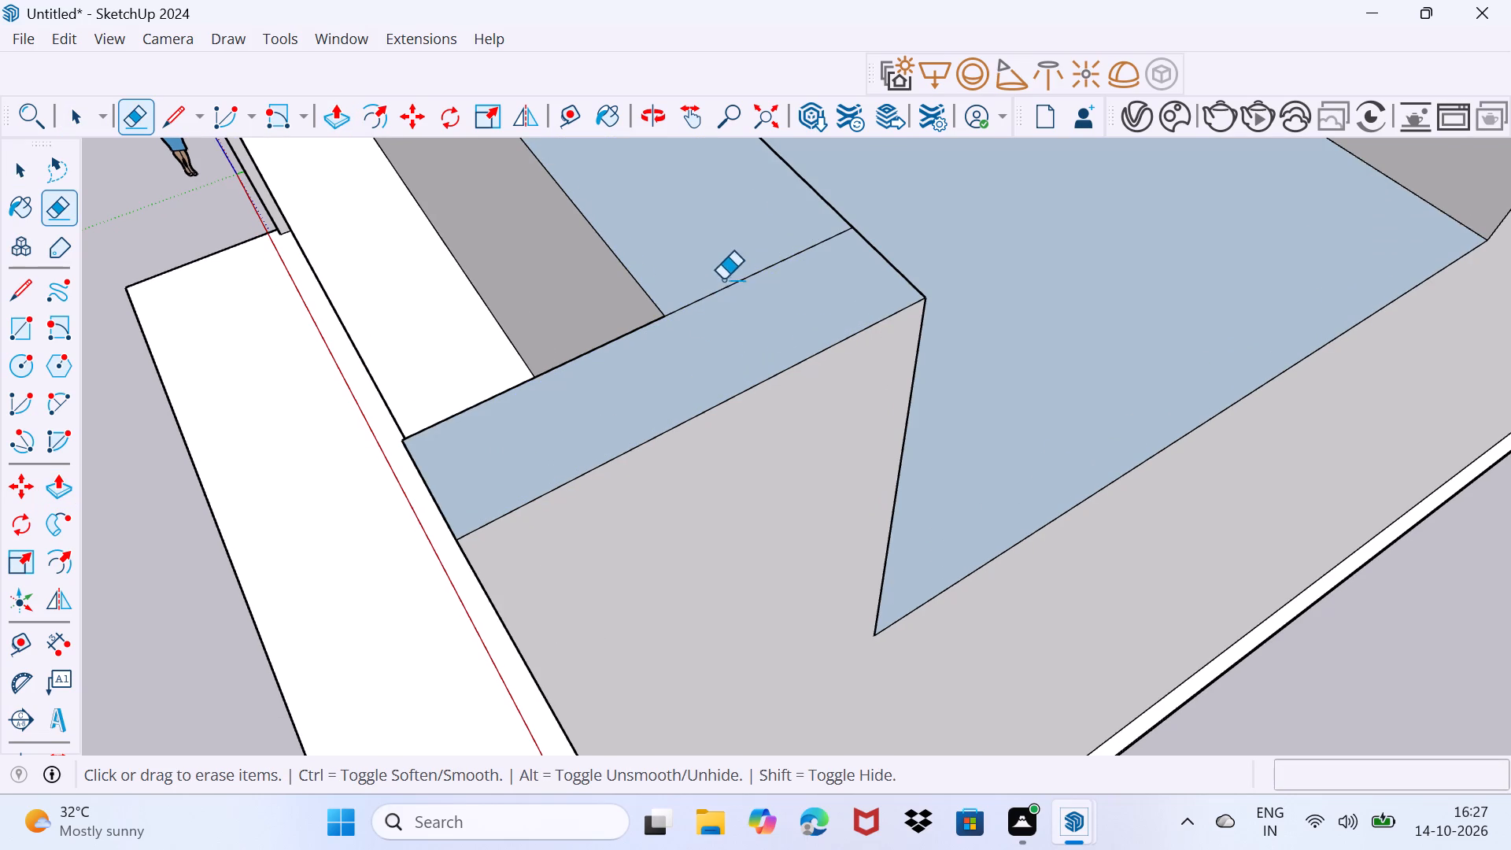
left_click(723, 279)
left_click(730, 289)
Examine the joined L-shaped roof wall, its side return and the hollowed storey in front from several angles.
scroll(720, 329, "down", 11)
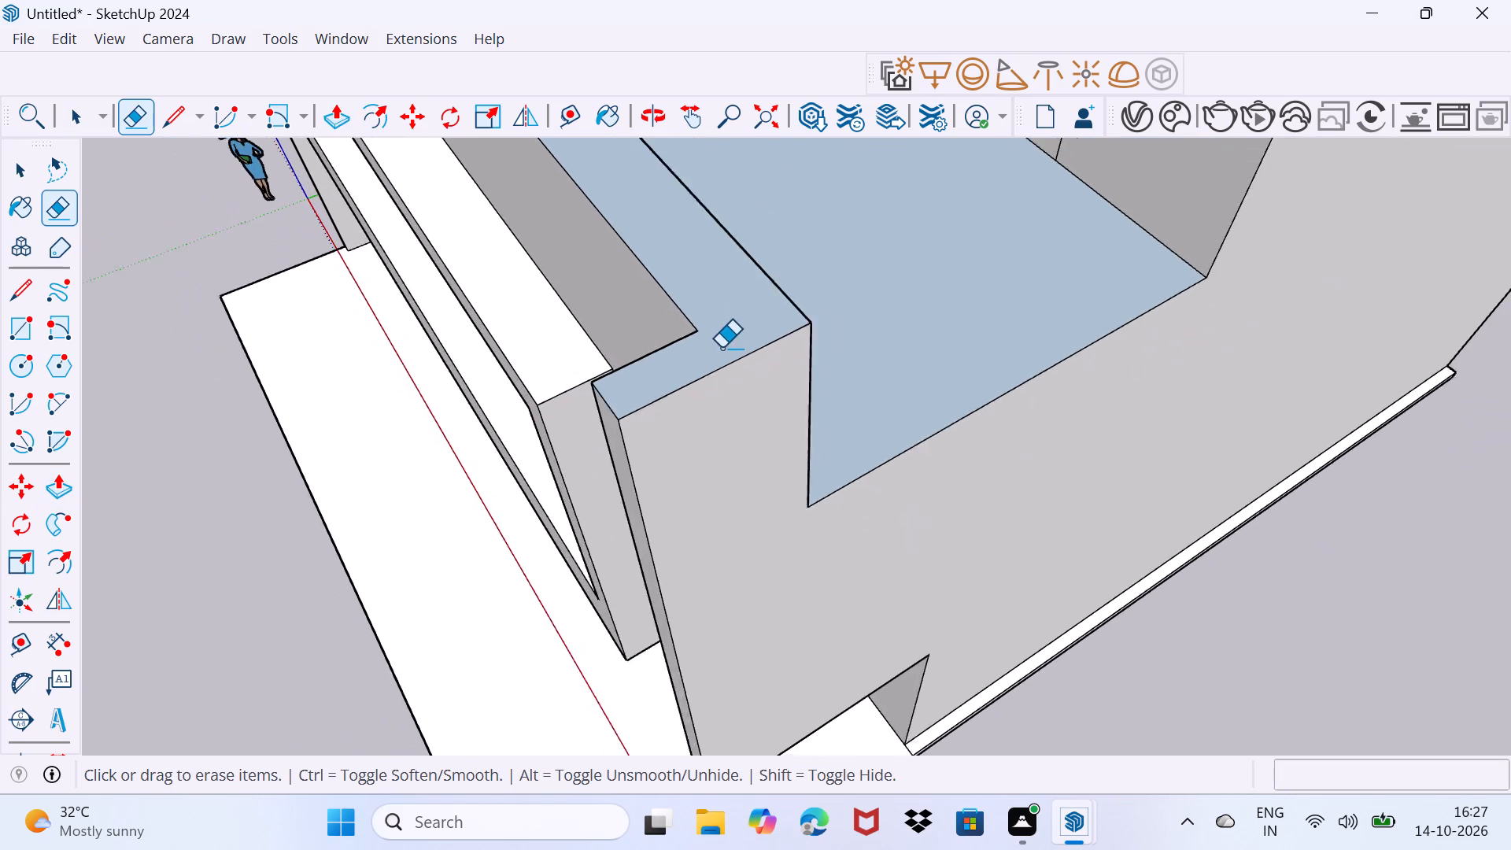
scroll(722, 348, "down", 1)
middle_click_drag(674, 516, 957, 367)
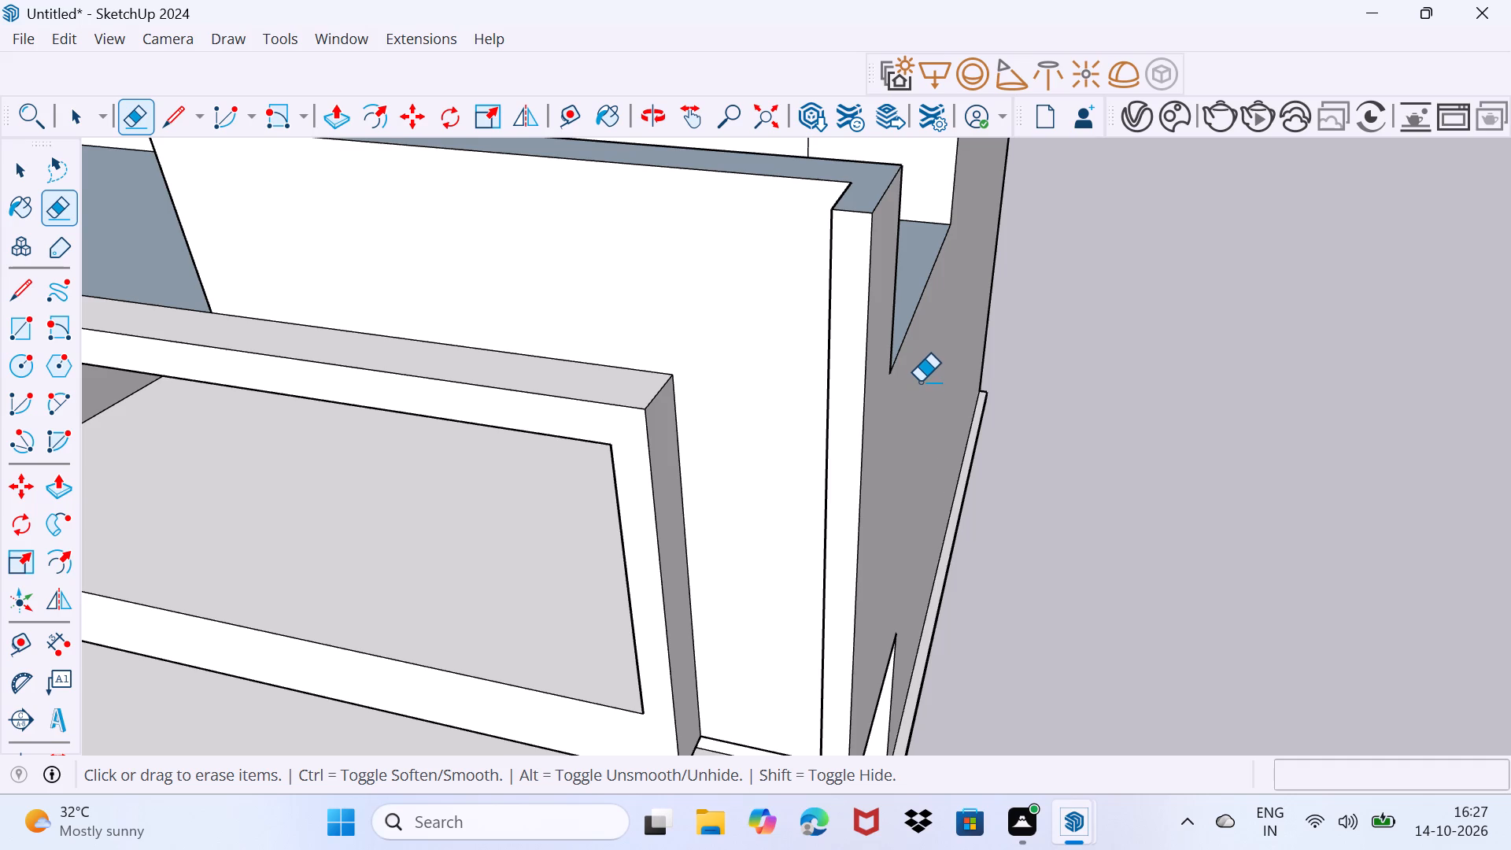
scroll(818, 326, "down", 4)
middle_click_drag(824, 358, 790, 505)
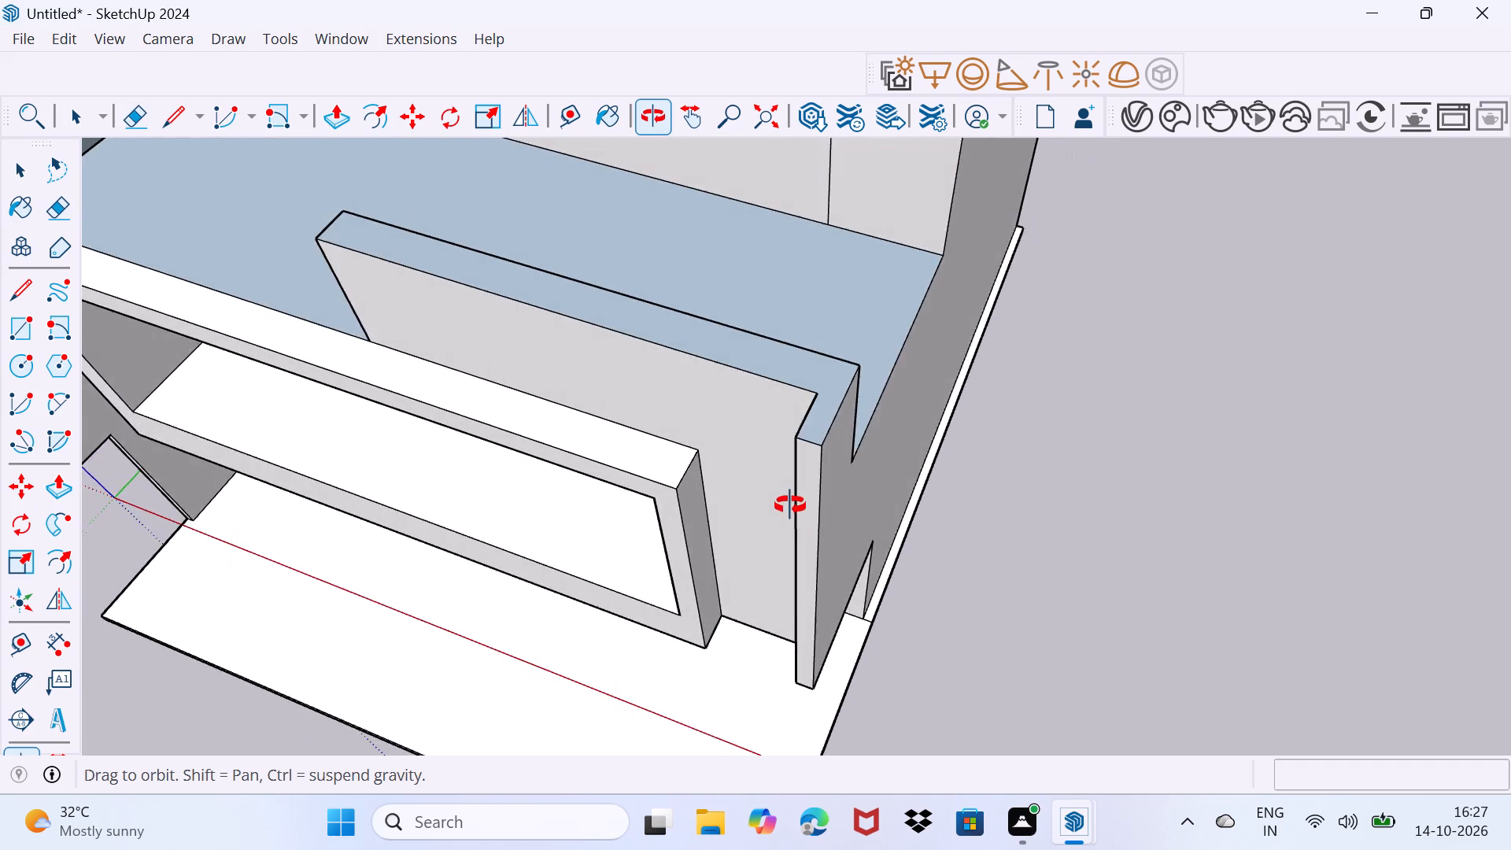
middle_click_drag(790, 505, 824, 445)
middle_click_drag(822, 445, 789, 464)
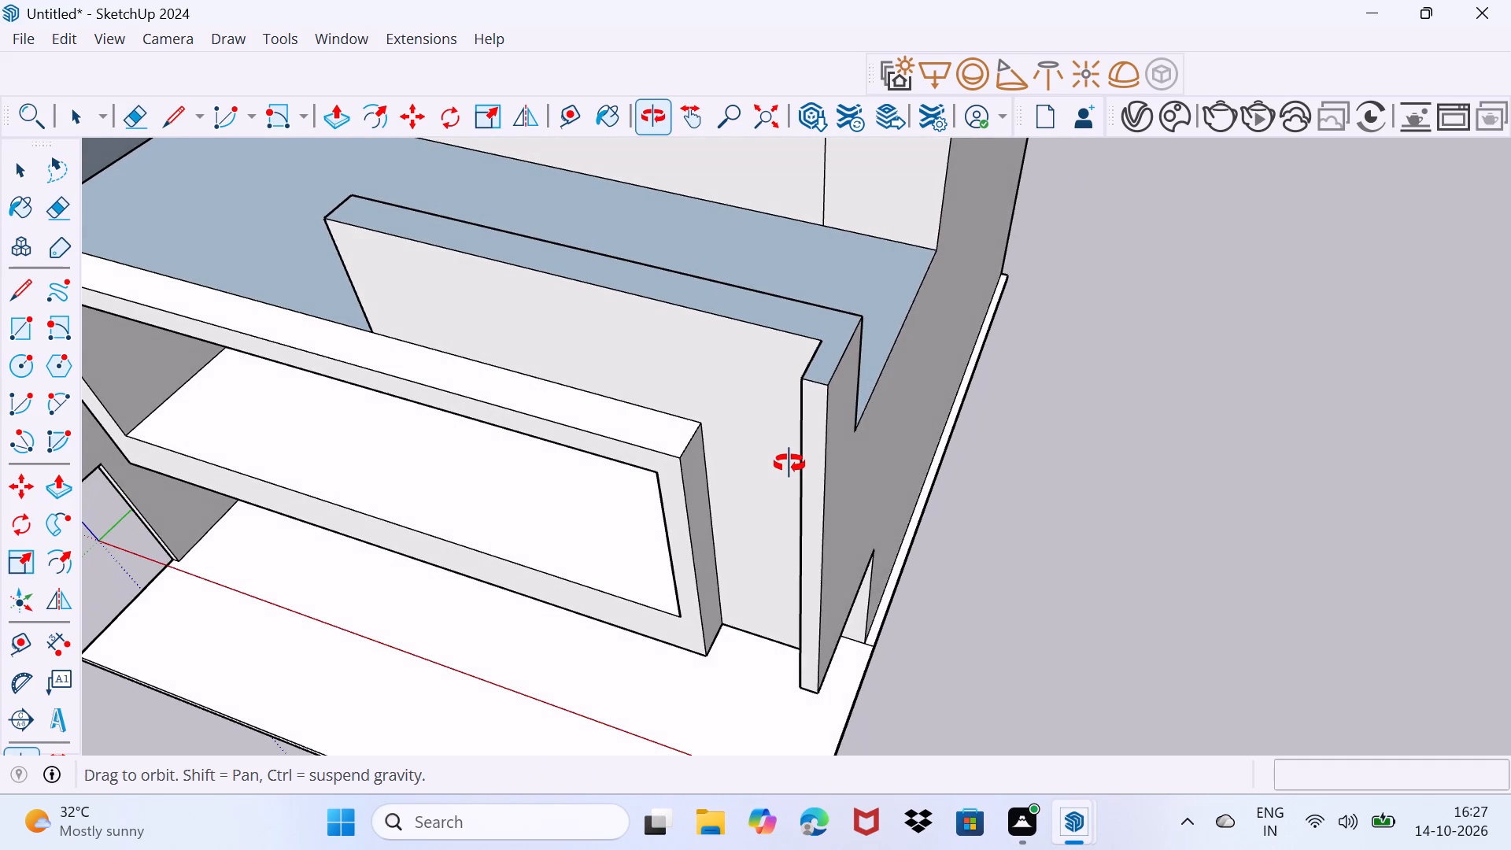
middle_click_drag(789, 464, 766, 495)
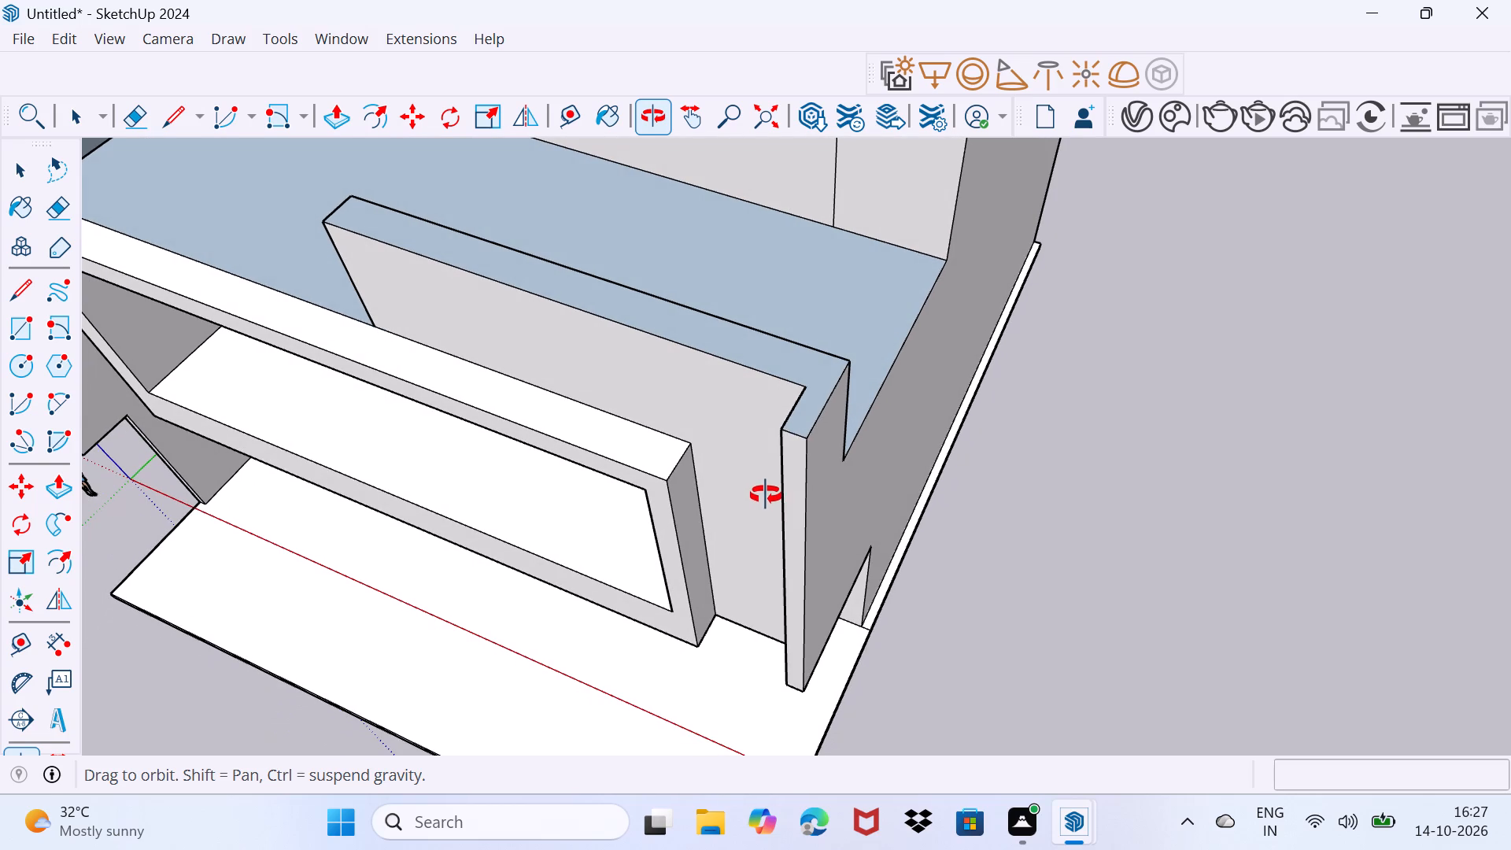
middle_click_drag(766, 495, 796, 467)
middle_click_drag(750, 488, 707, 439)
middle_click_drag(694, 526, 772, 436)
middle_click_drag(634, 528, 717, 473)
scroll(717, 475, "down", 5)
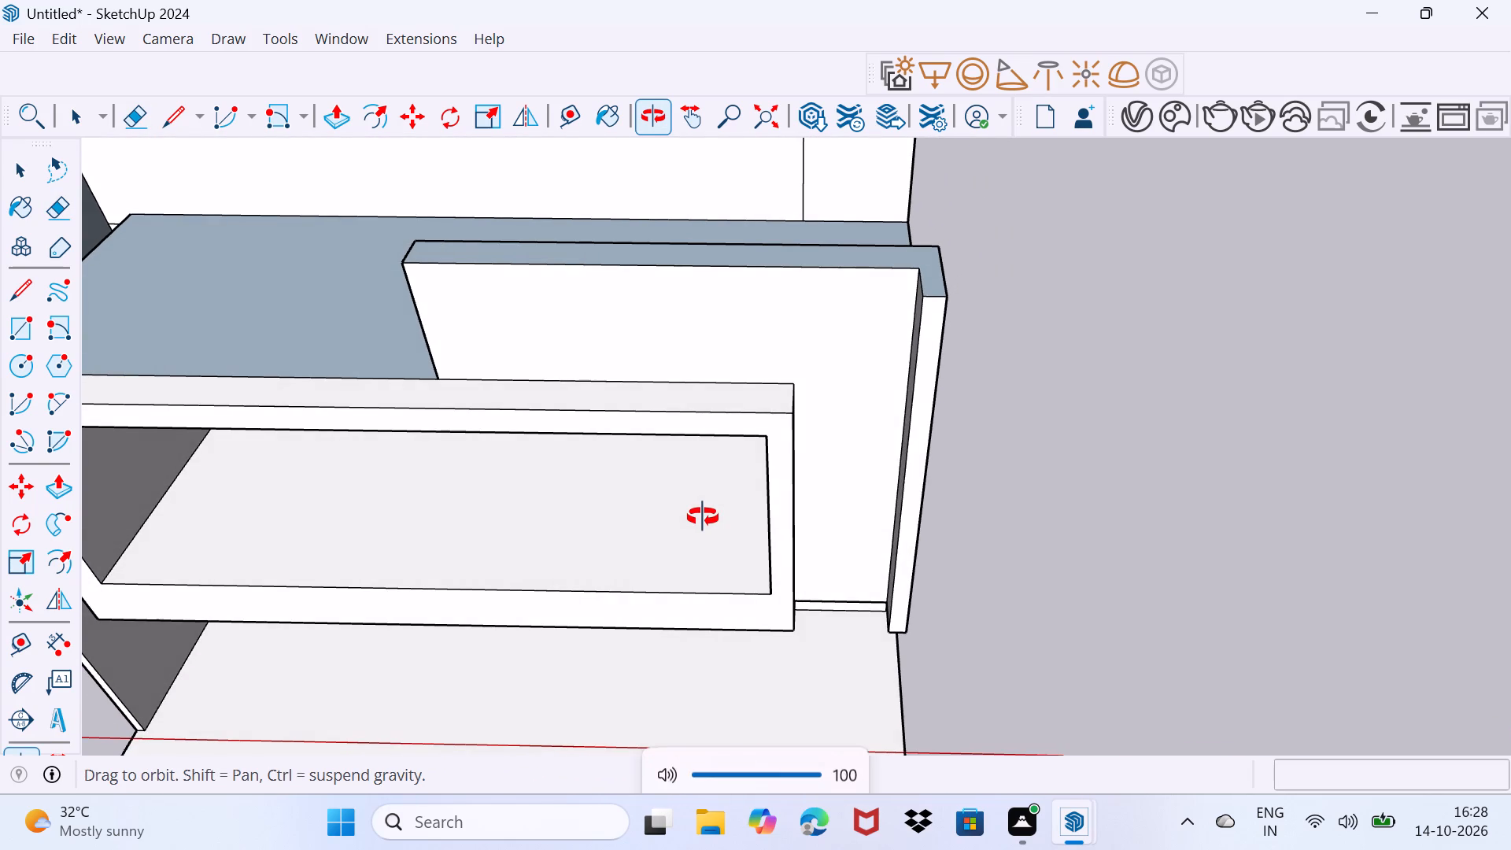
key("space")
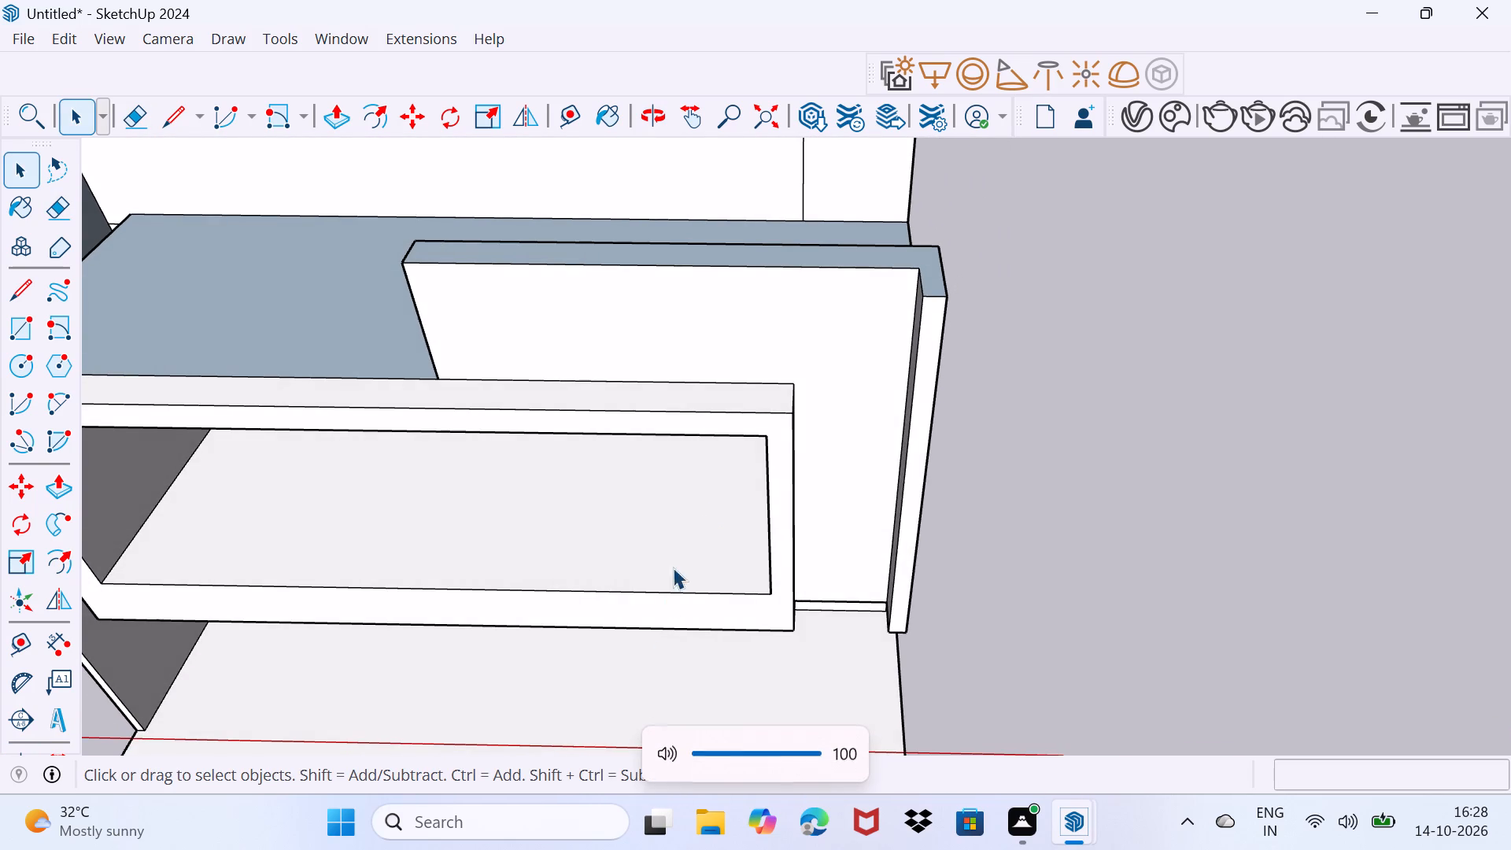
middle_click_drag(673, 567, 652, 627)
key("space")
scroll(652, 629, "down", 1)
middle_click_drag(652, 621, 627, 667, "shift")
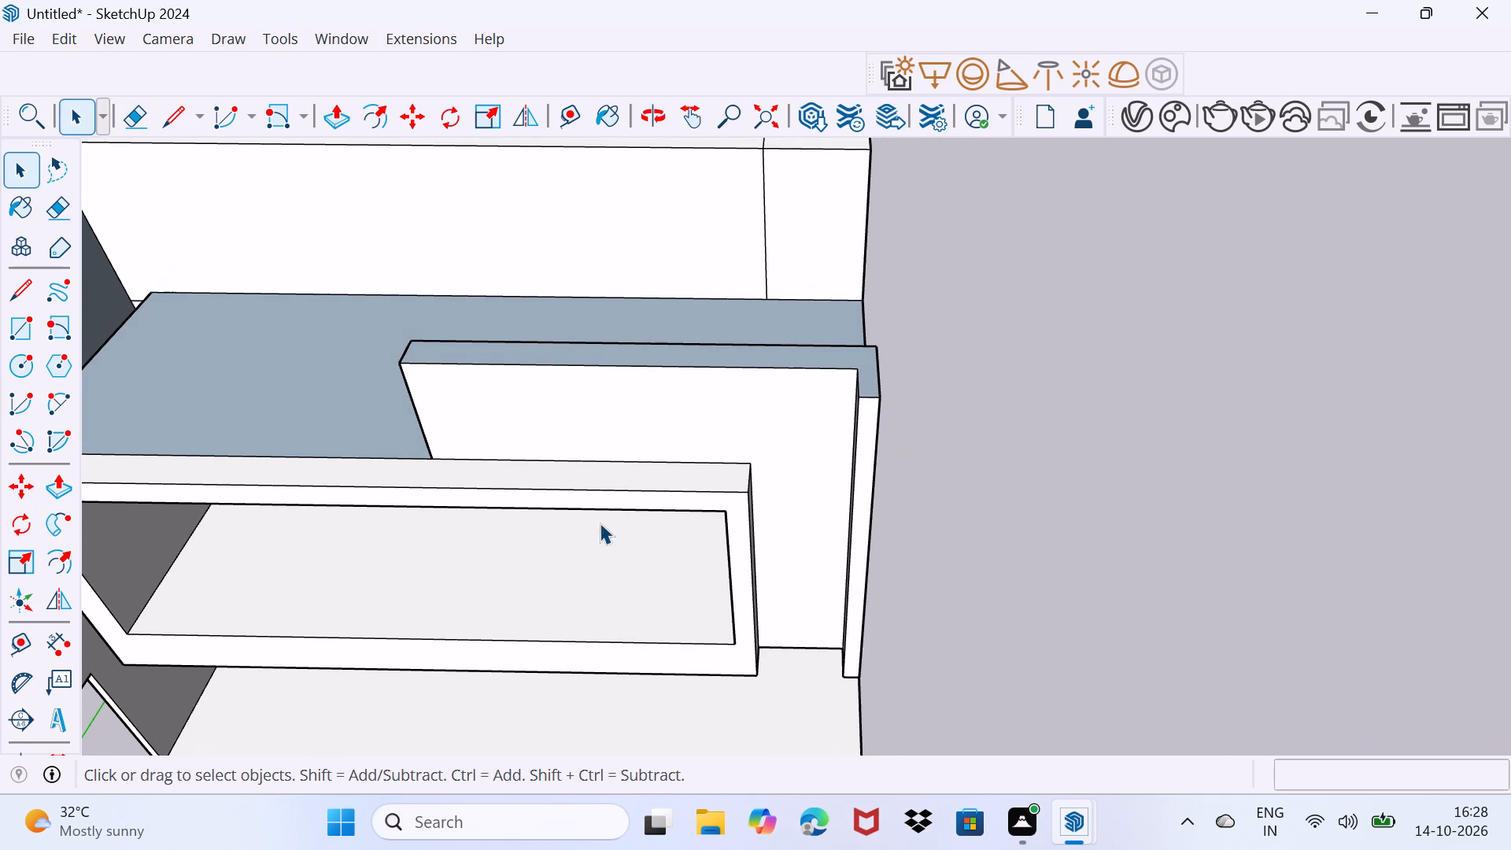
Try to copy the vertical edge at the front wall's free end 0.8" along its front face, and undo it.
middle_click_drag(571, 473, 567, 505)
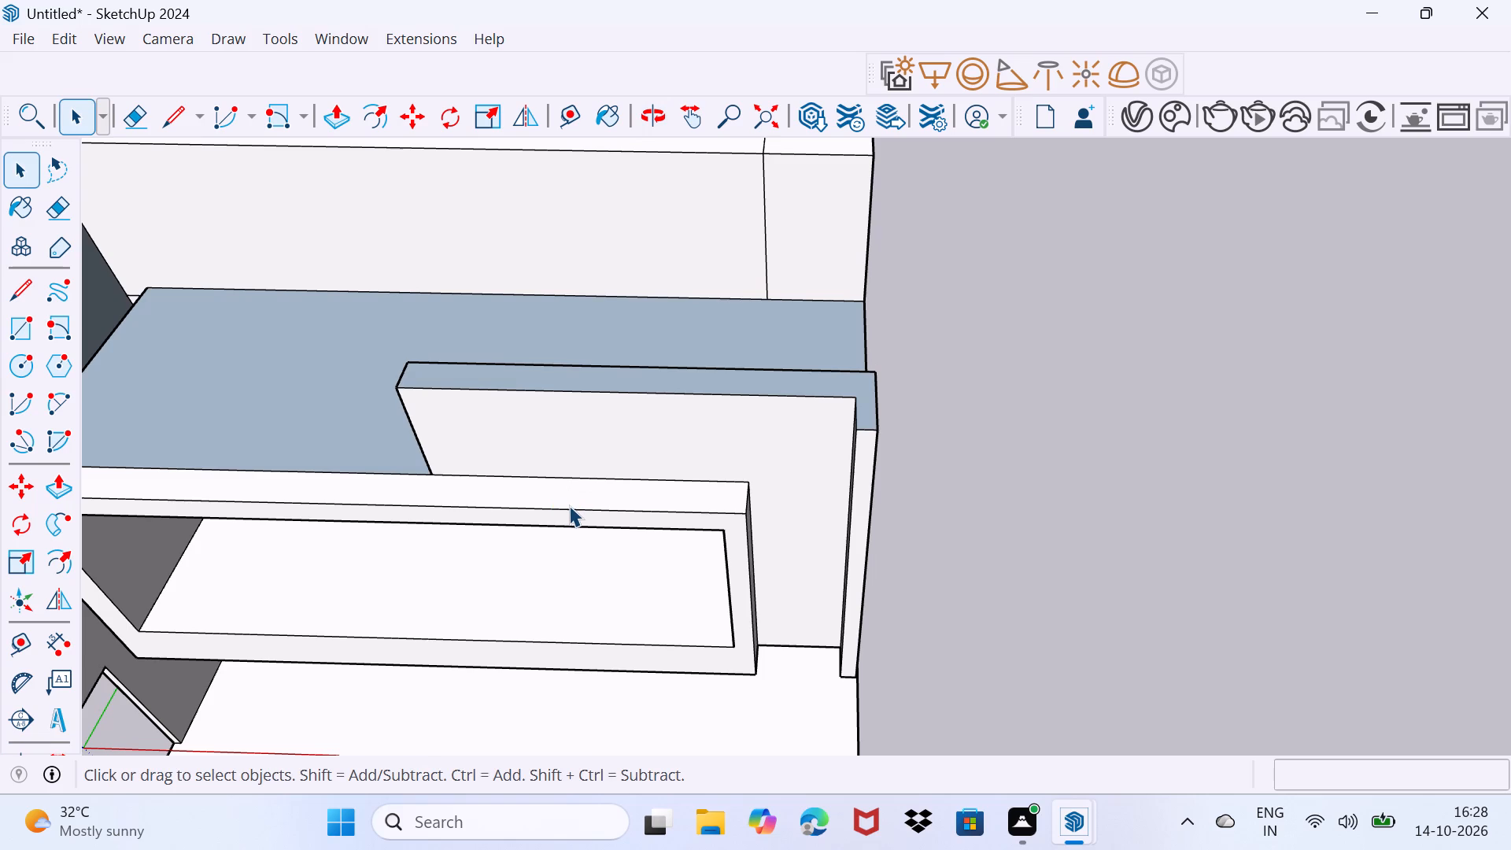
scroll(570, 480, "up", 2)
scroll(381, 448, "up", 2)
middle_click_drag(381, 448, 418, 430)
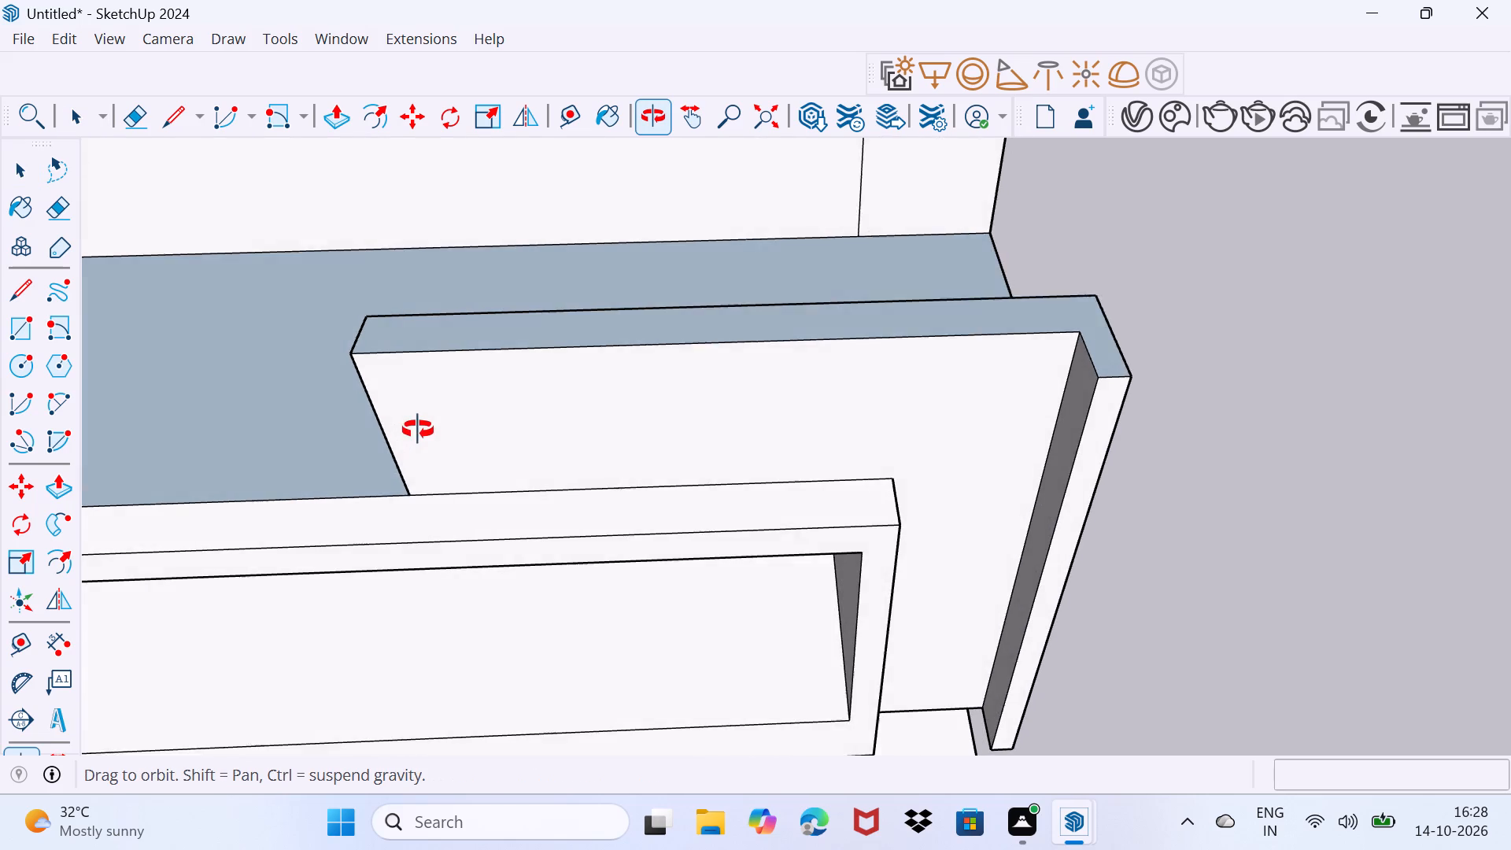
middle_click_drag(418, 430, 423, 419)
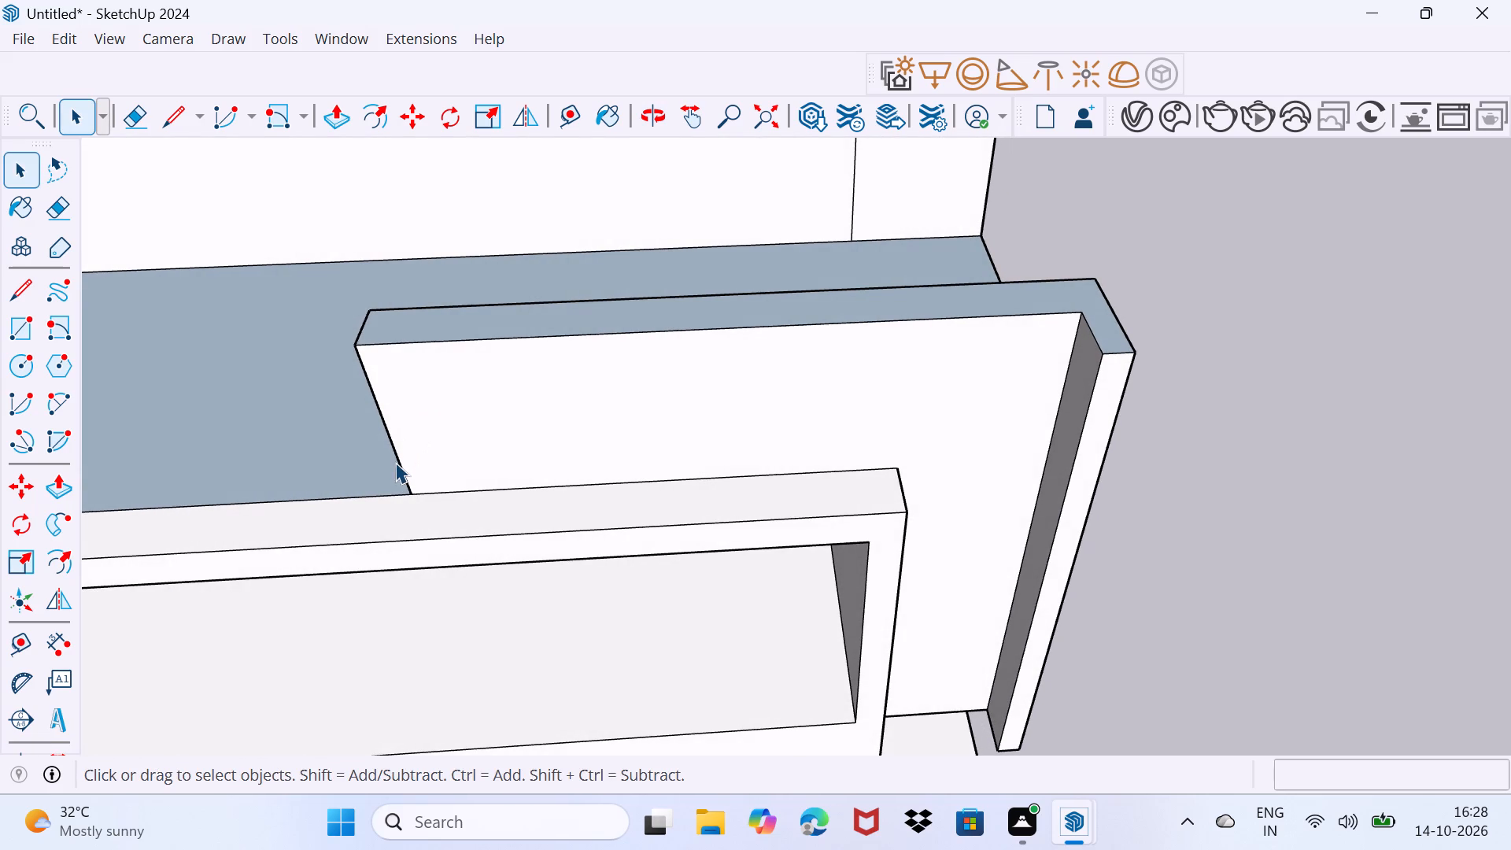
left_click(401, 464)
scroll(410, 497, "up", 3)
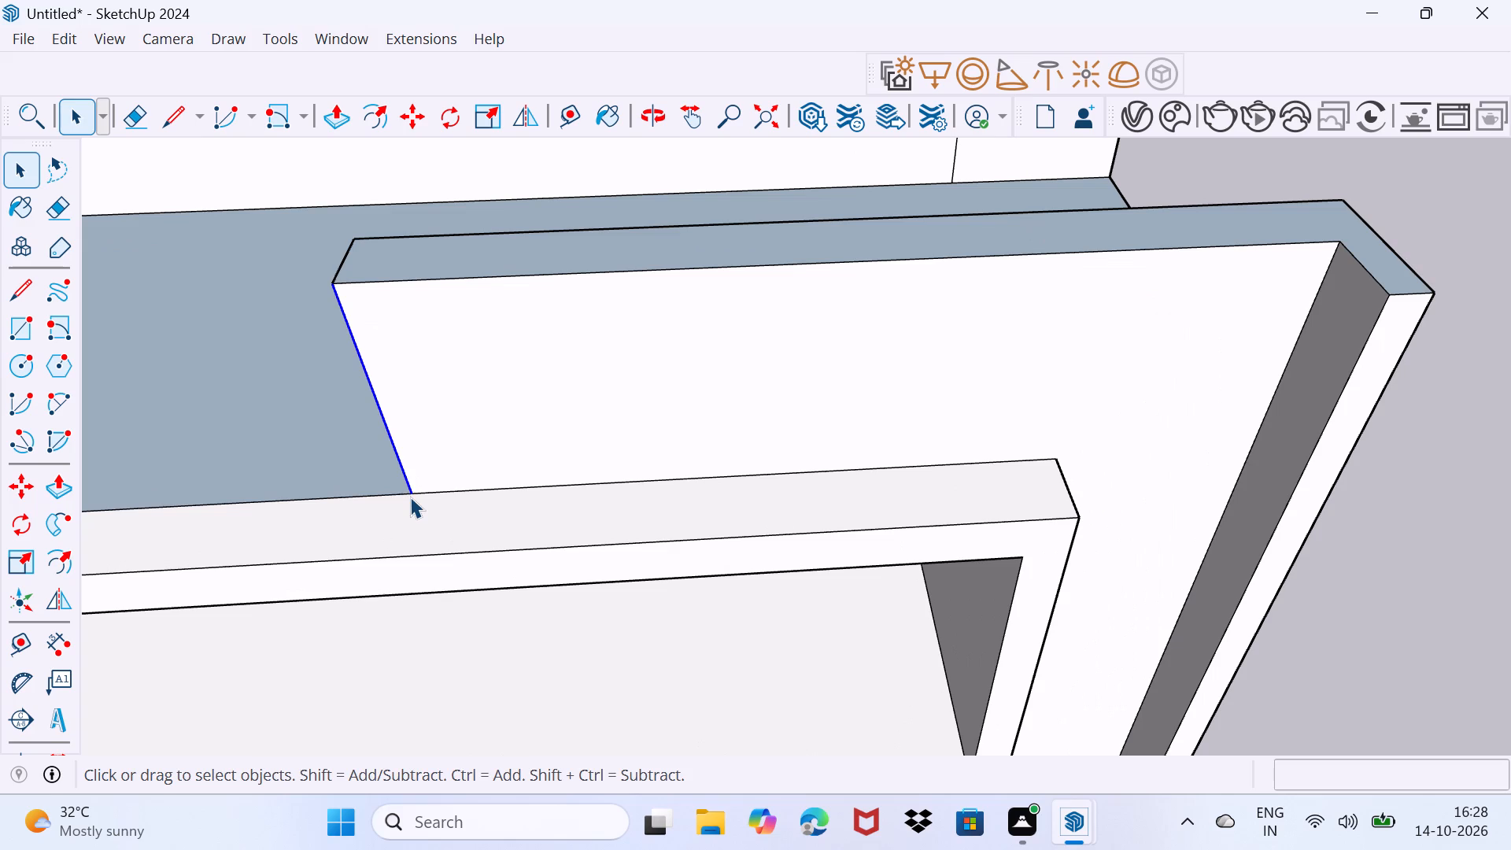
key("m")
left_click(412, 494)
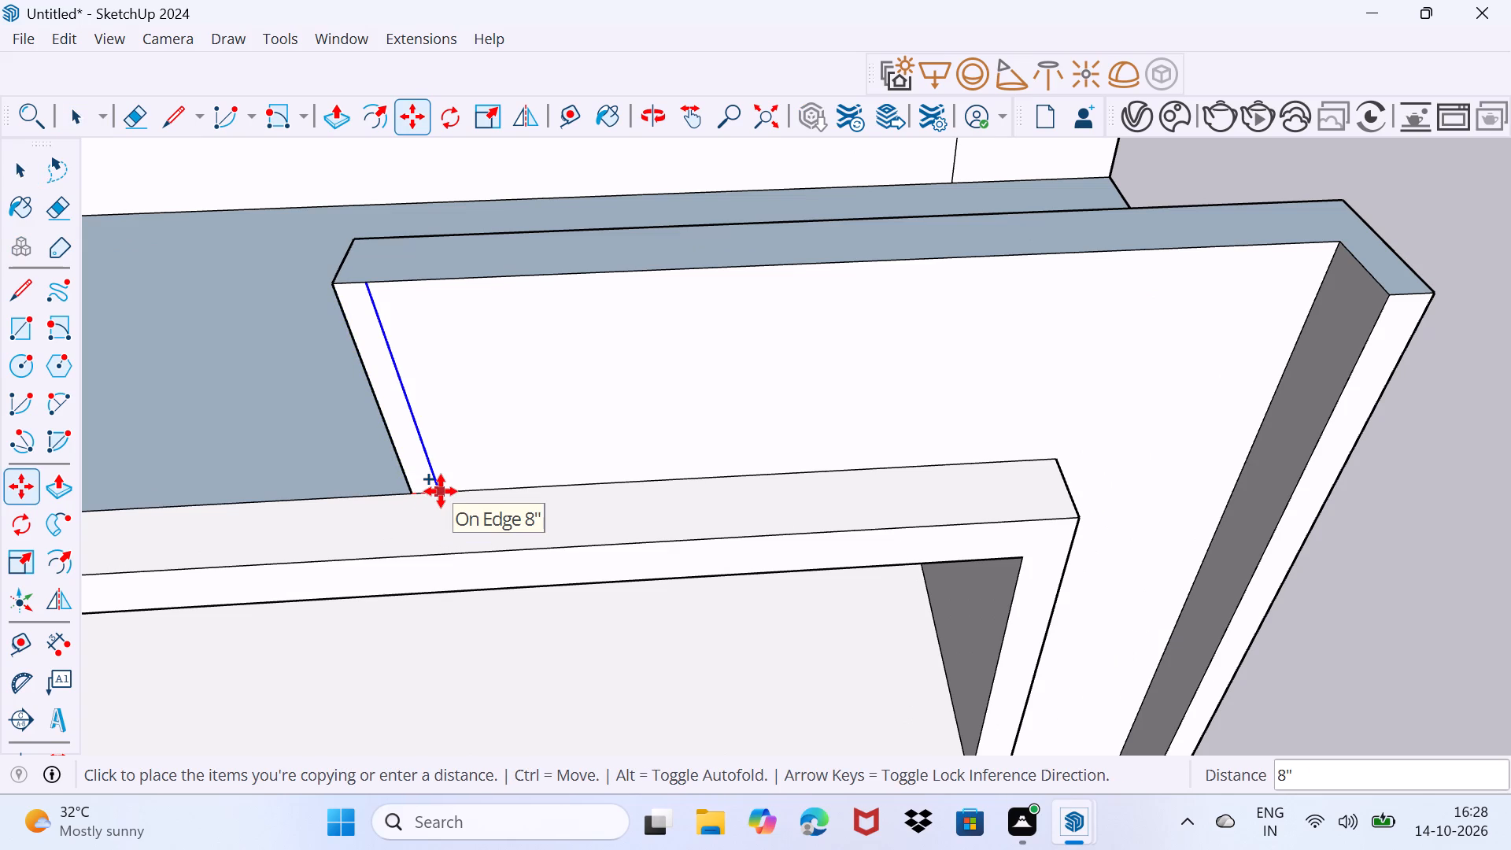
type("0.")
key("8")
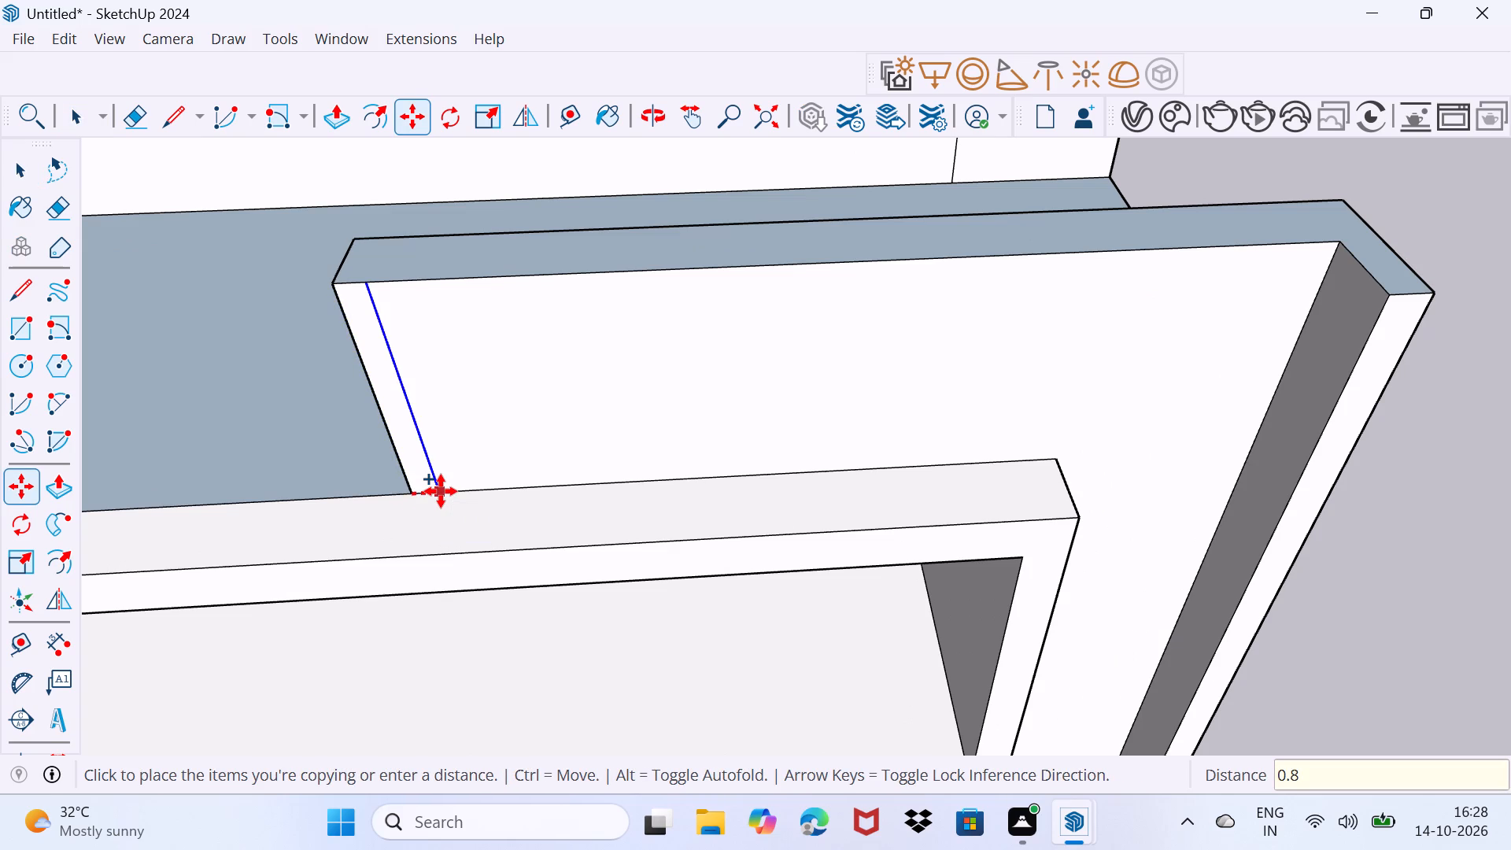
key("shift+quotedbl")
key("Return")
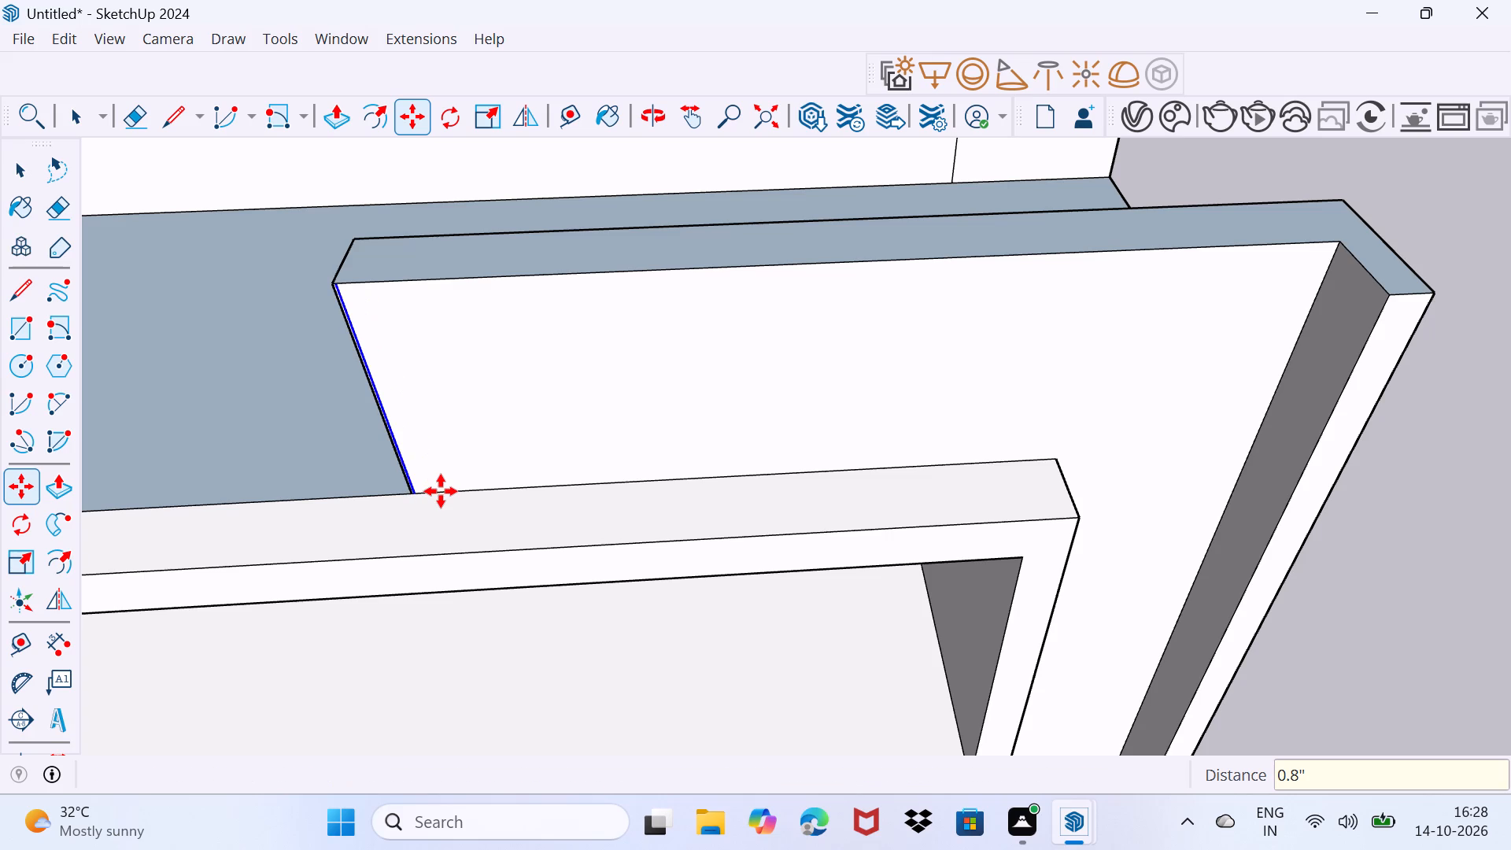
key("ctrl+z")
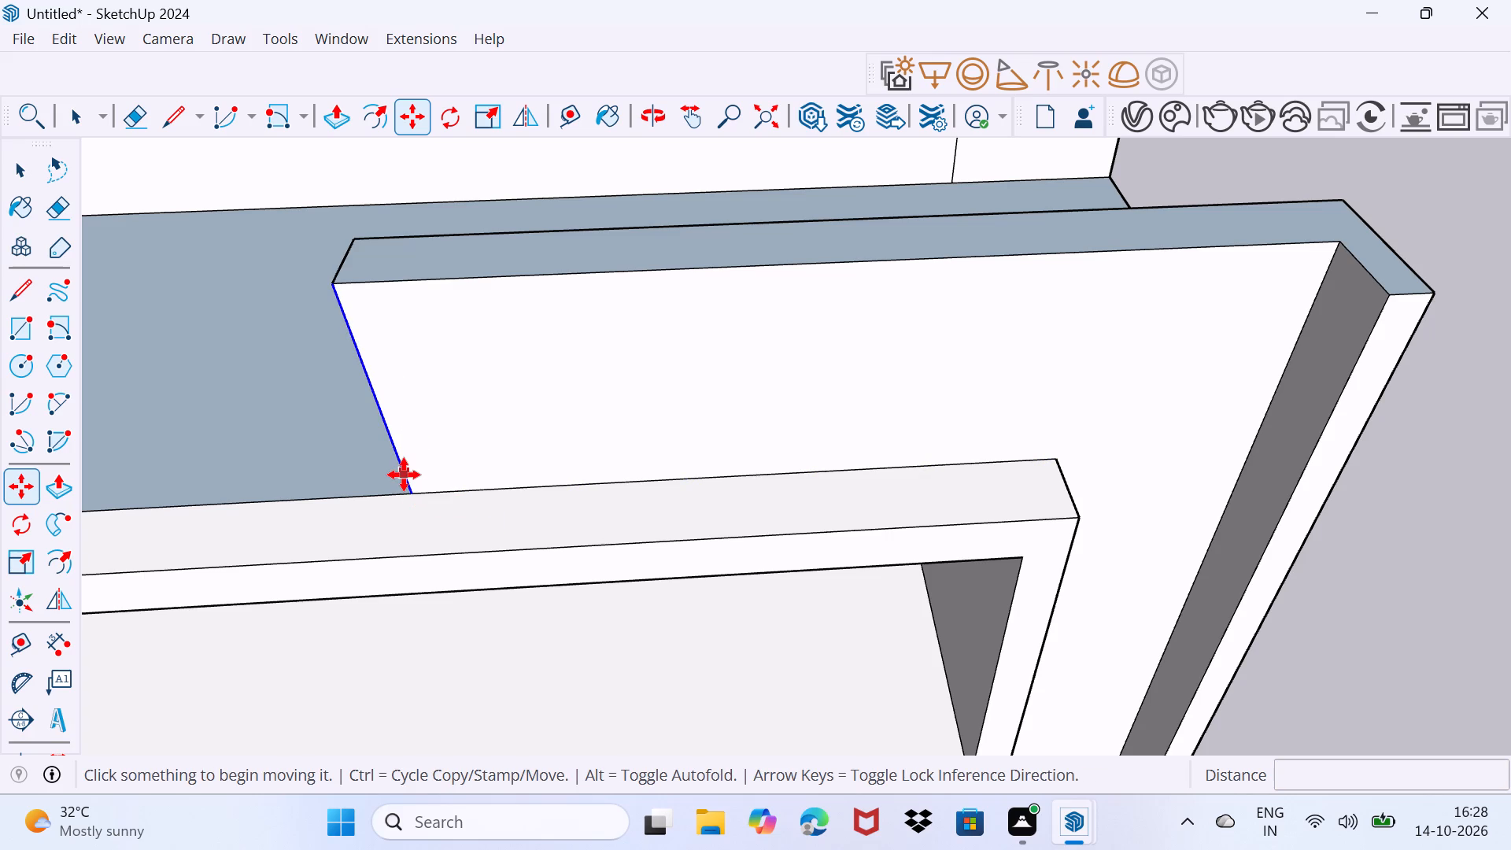
Copy the vertical edge at the front wall's free end 4" inward along the wall's front face.
left_click(404, 475)
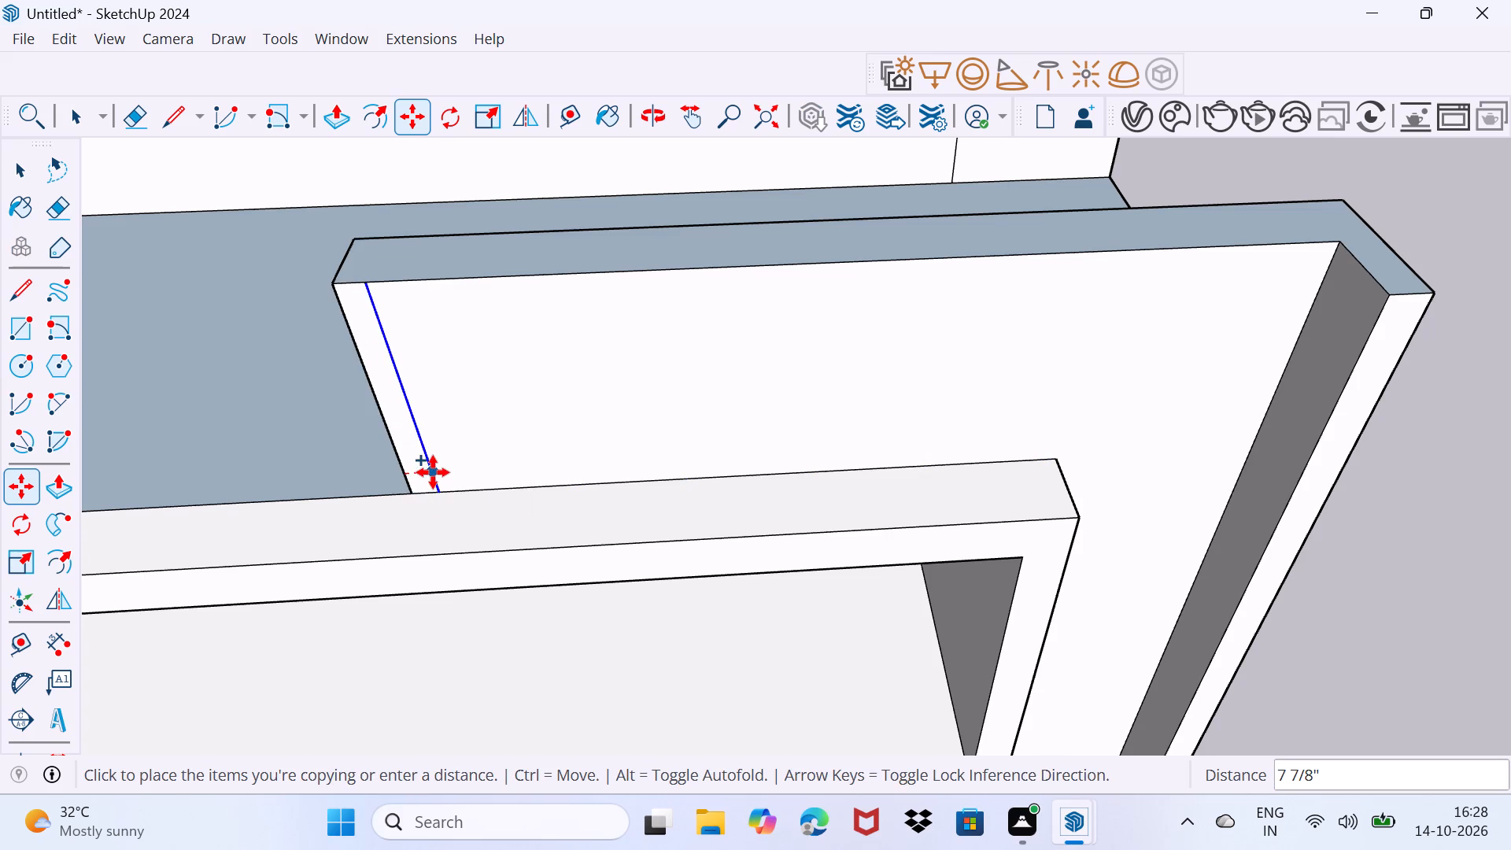
type("4\"")
key("Return")
key("space")
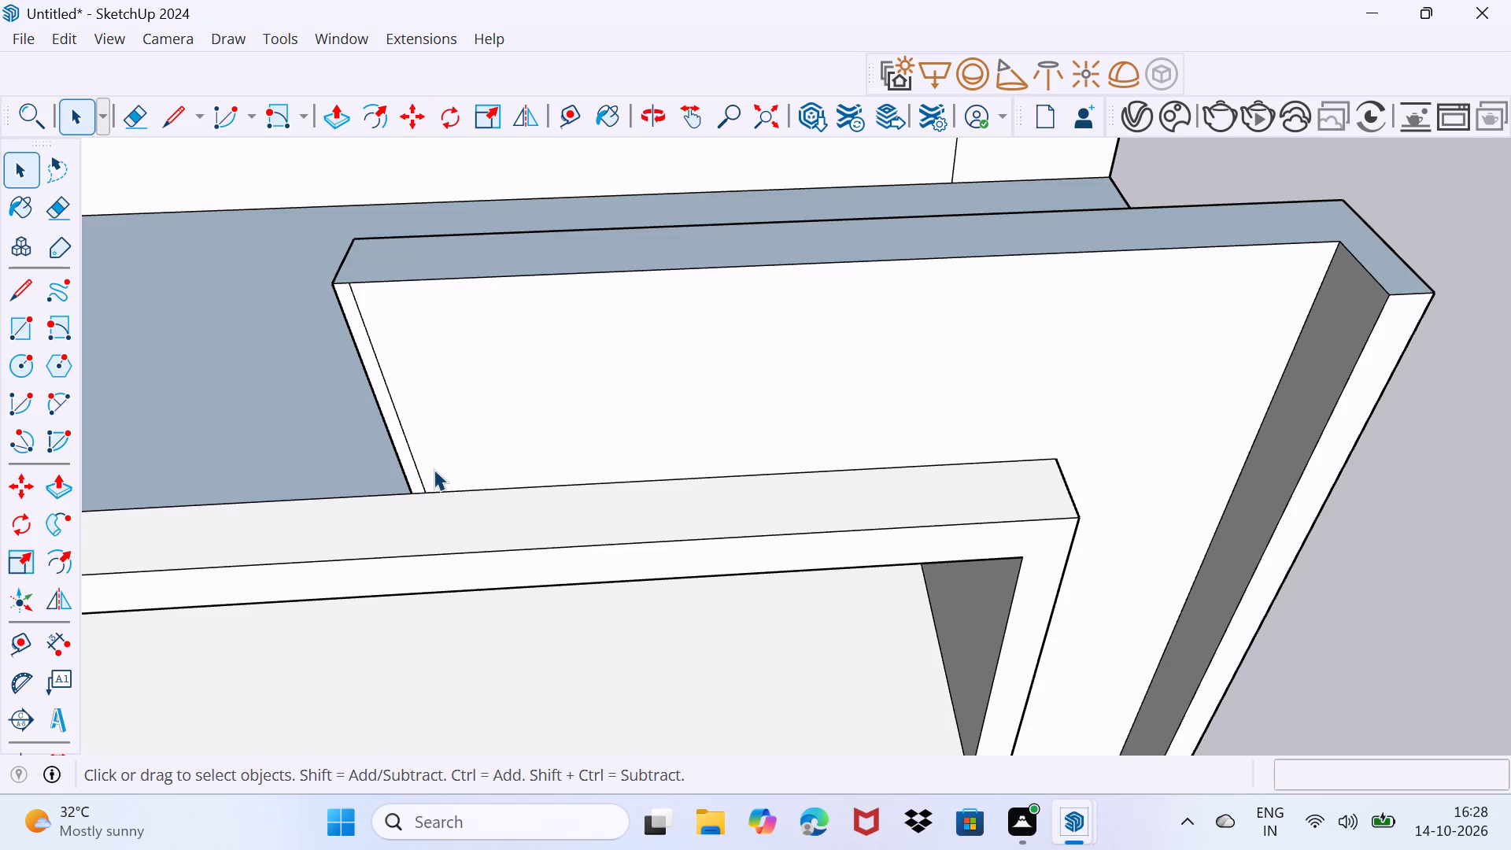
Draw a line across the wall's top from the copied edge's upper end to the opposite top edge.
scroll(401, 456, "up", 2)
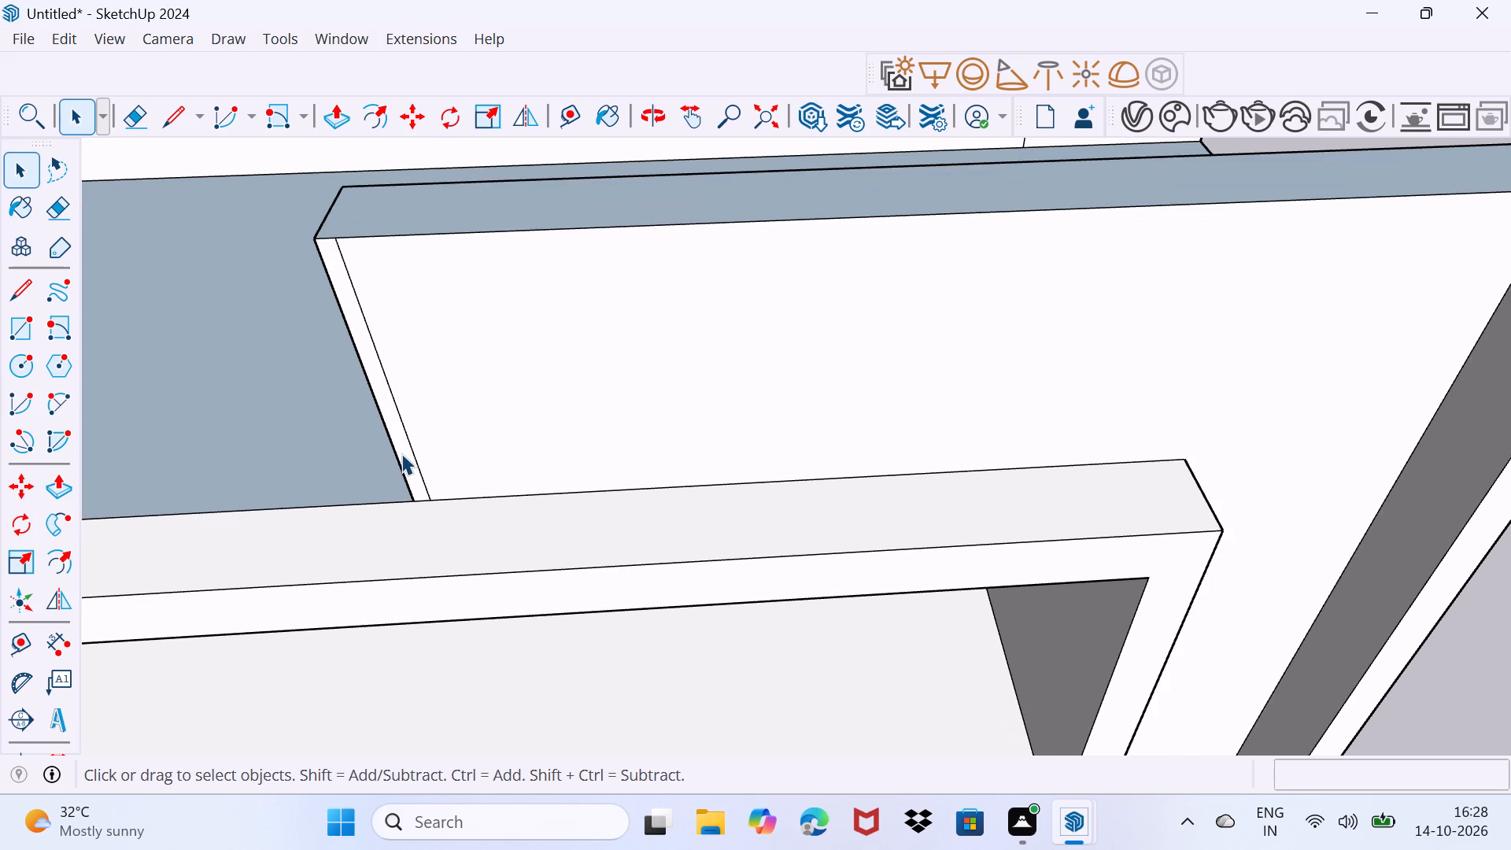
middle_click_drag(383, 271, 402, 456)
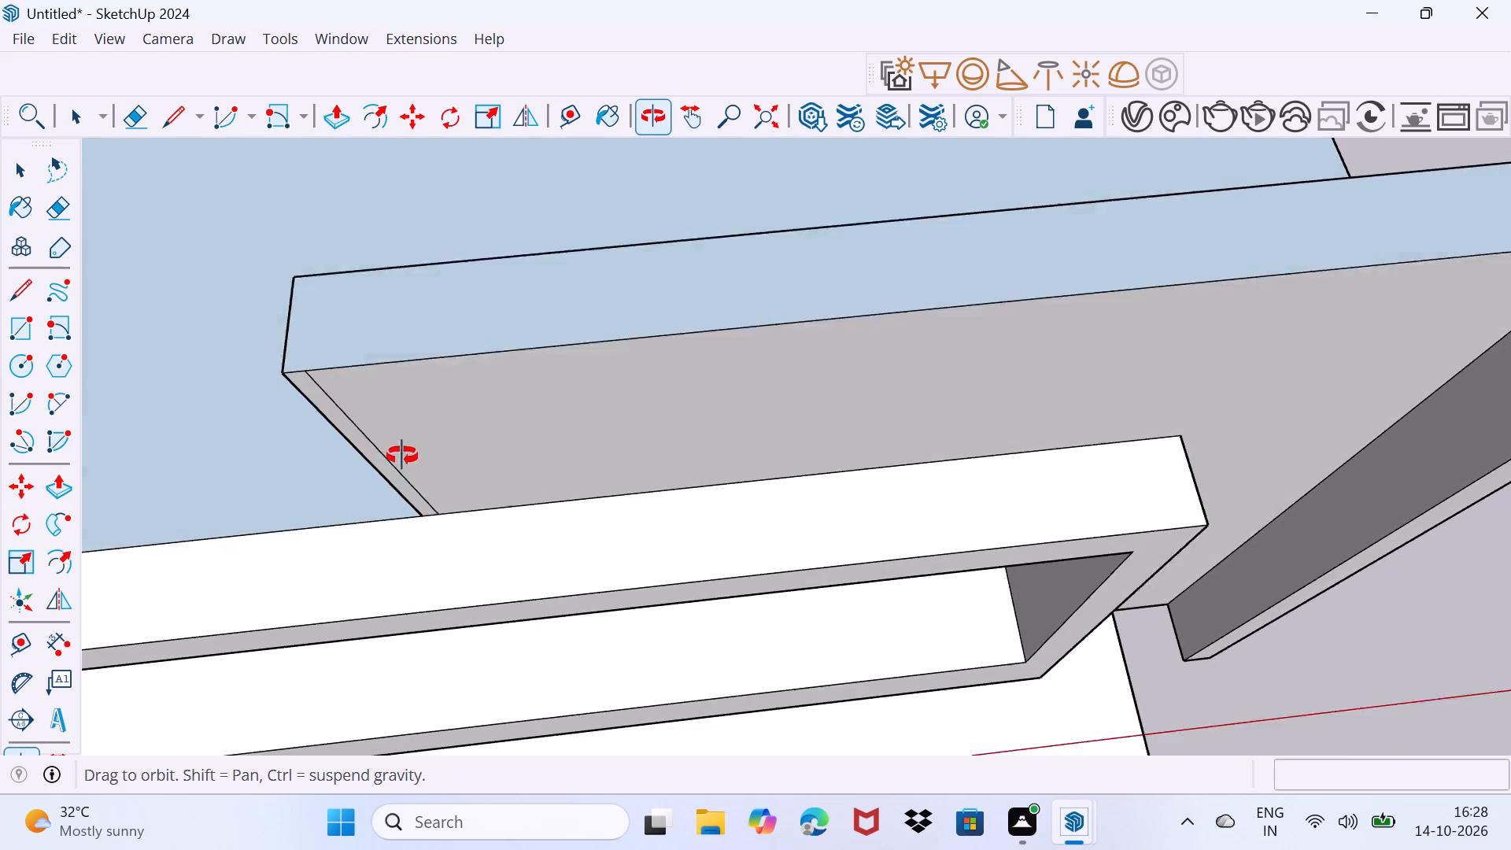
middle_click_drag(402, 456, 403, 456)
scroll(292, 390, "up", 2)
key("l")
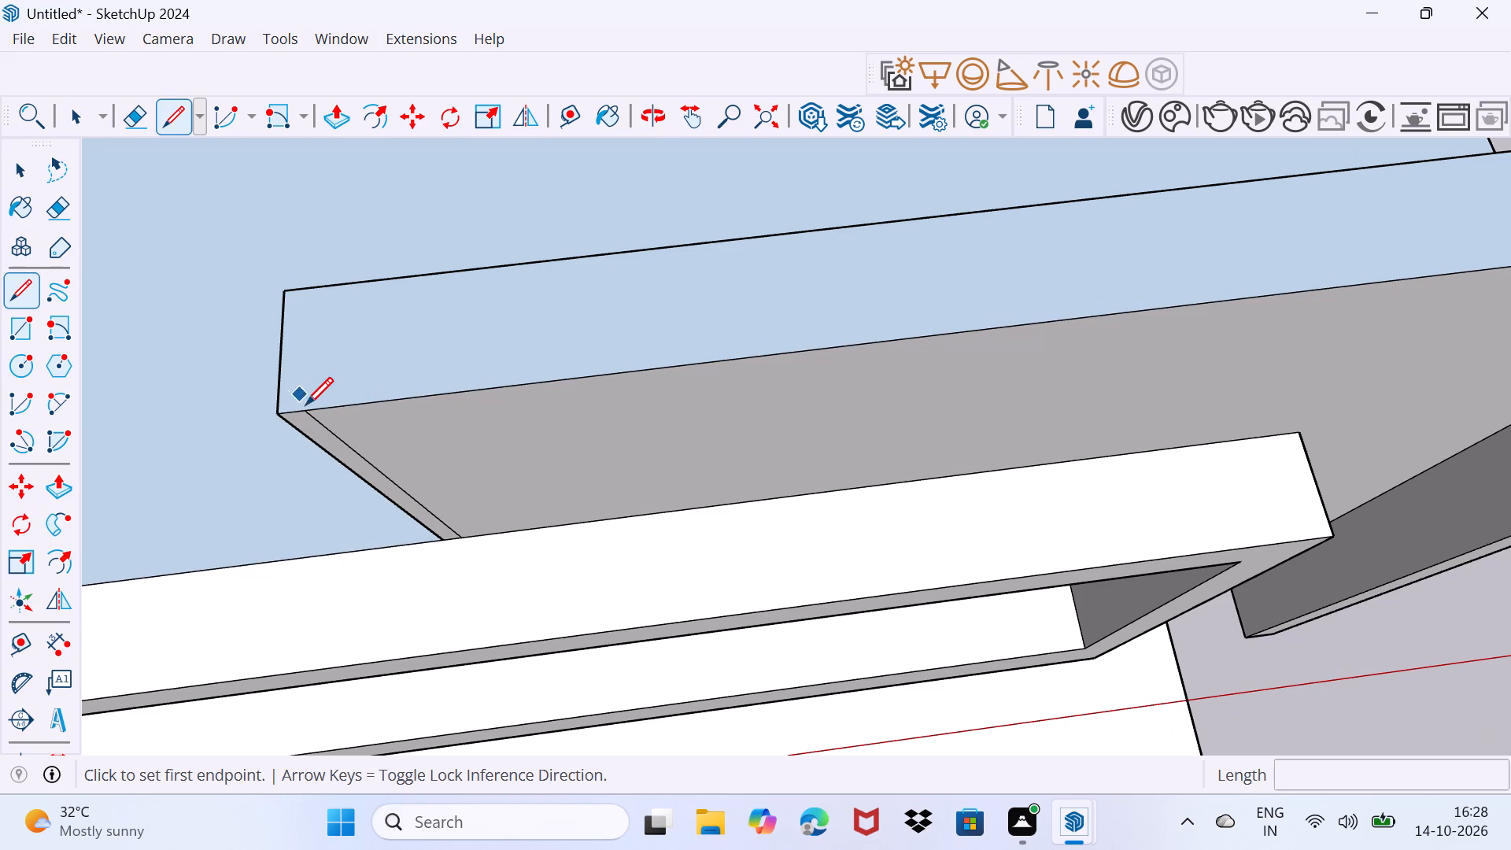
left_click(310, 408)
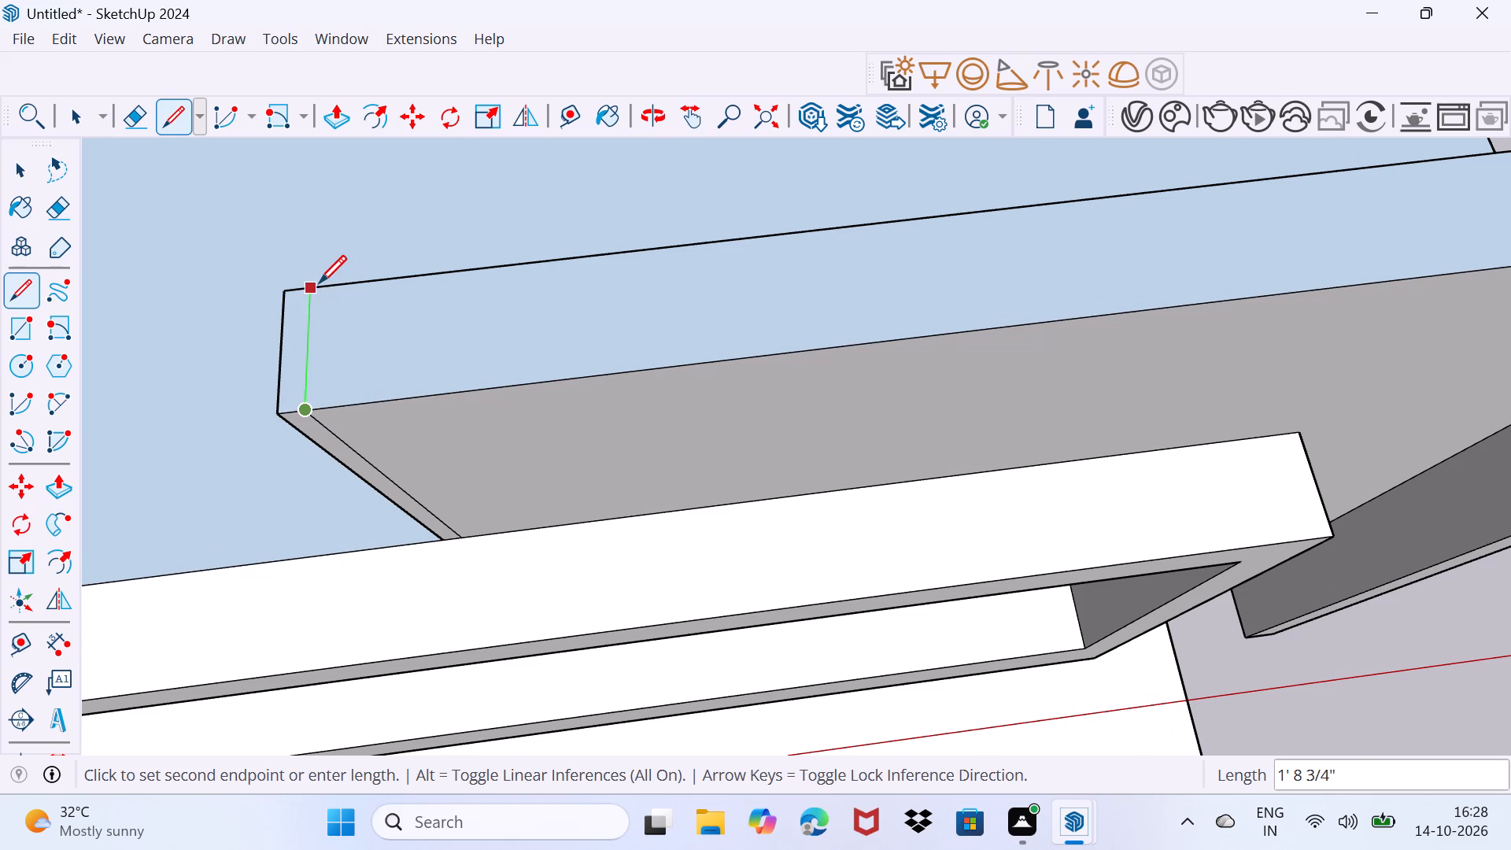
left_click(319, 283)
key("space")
Push/Pull the narrow vertical strip at the front wall's free end 4" outward from the wall's front face.
scroll(310, 306, "down", 3)
middle_click_drag(309, 369, 300, 237)
scroll(365, 410, "down", 2)
left_click(366, 419)
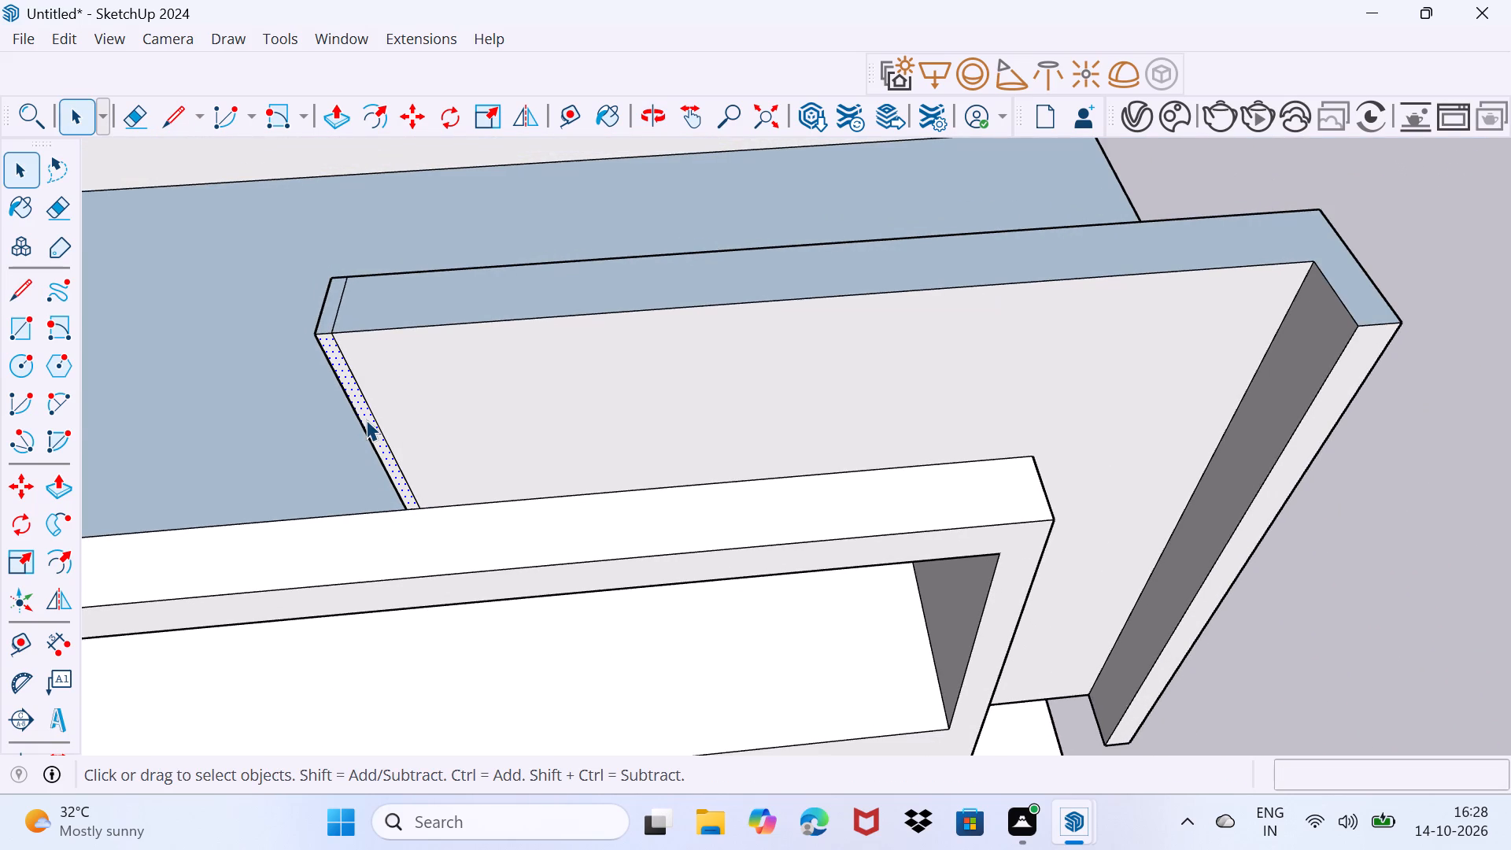
key("p")
left_click(366, 419)
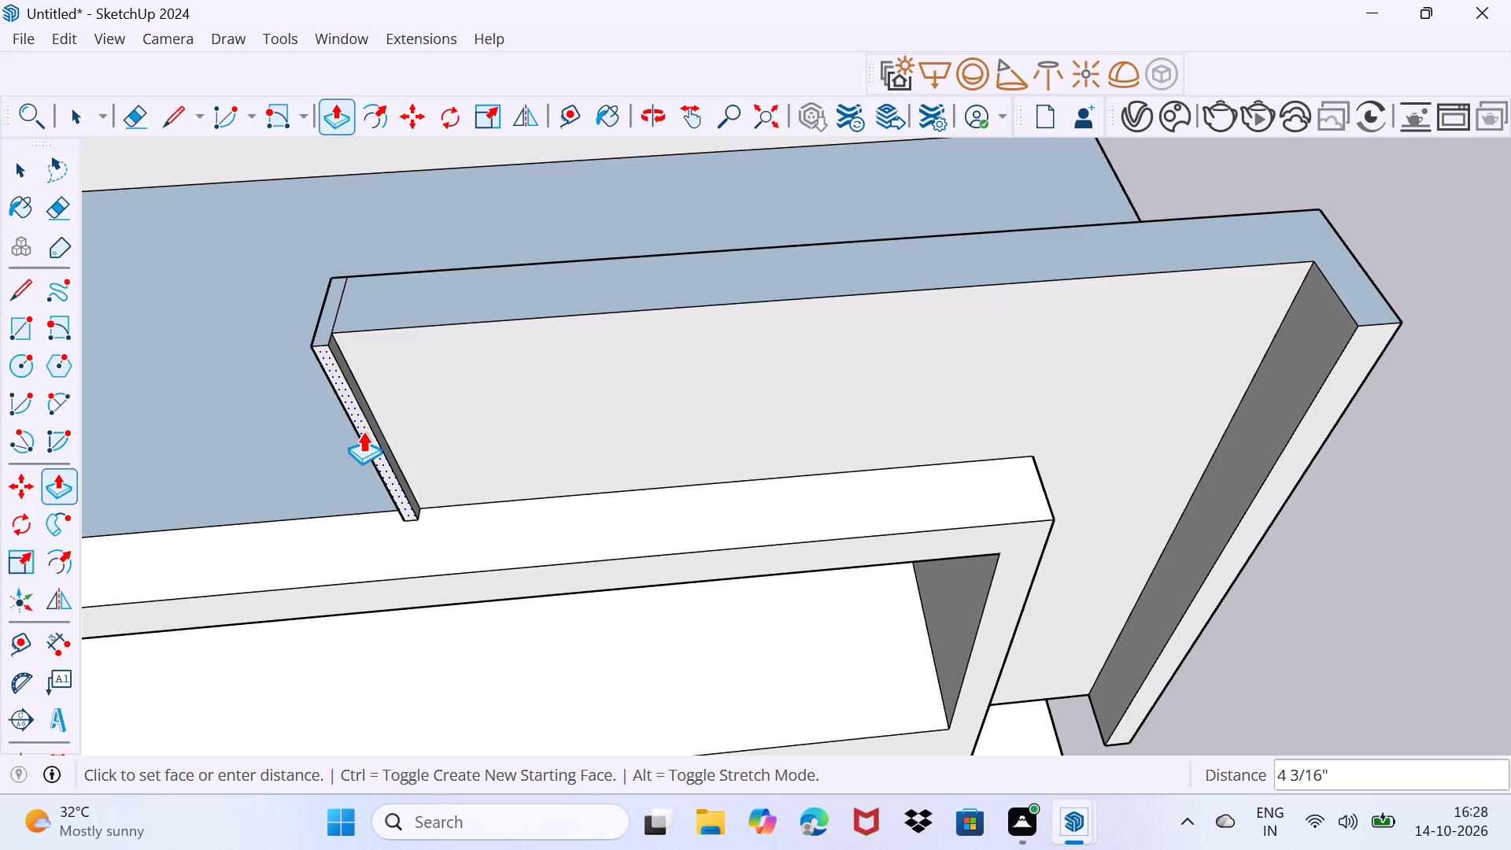
key("4")
key("shift+quotedbl")
key("Return")
scroll(349, 316, "up", 3)
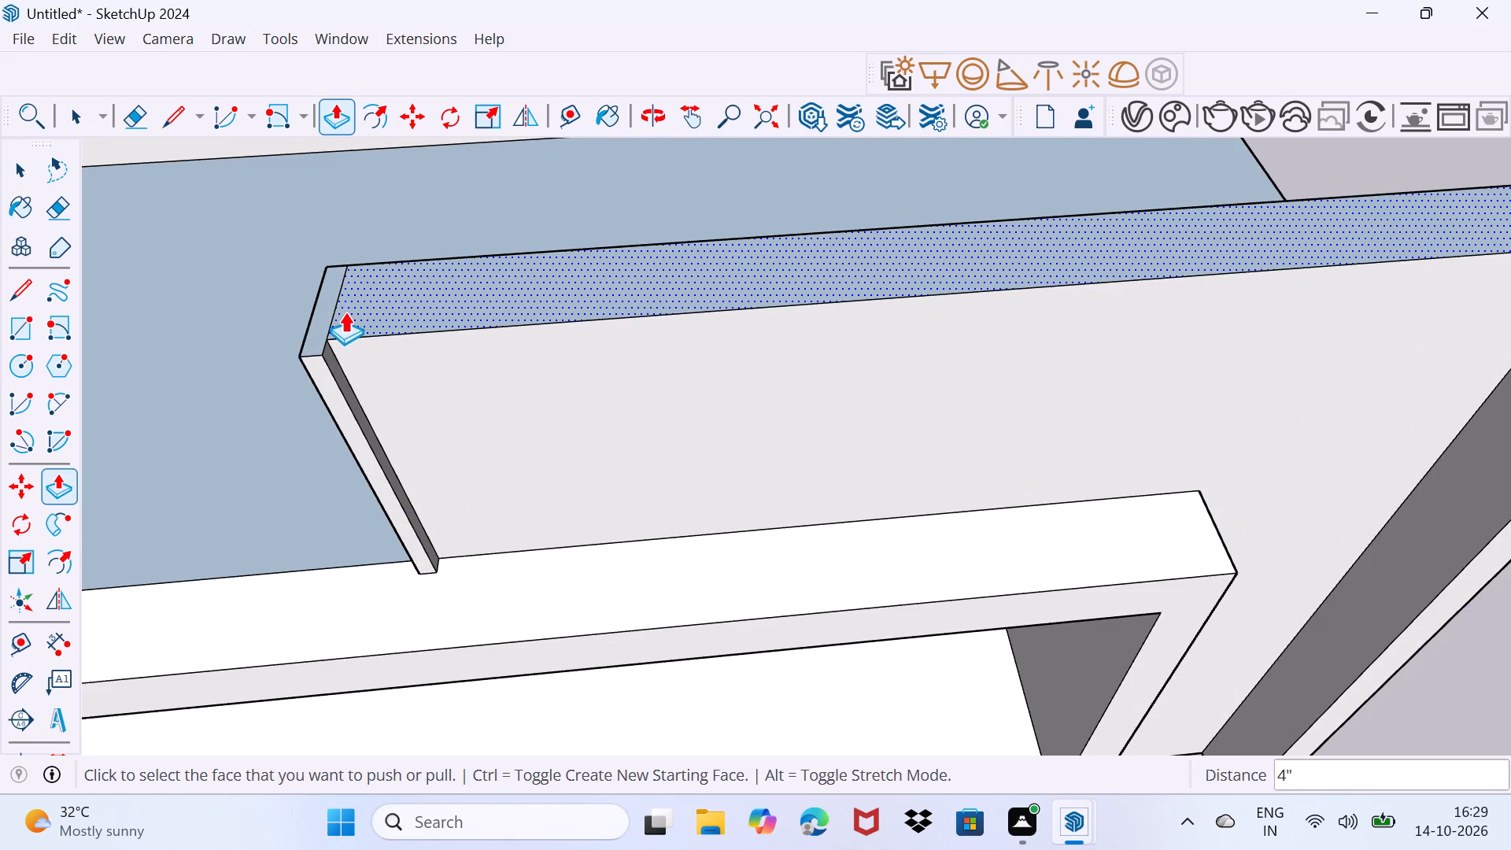
key("space")
Draw a 4" line across the projecting strip's top along the wall's front face, separating a small square from the wall top.
middle_click_drag(344, 328, 353, 426)
scroll(336, 416, "up", 3)
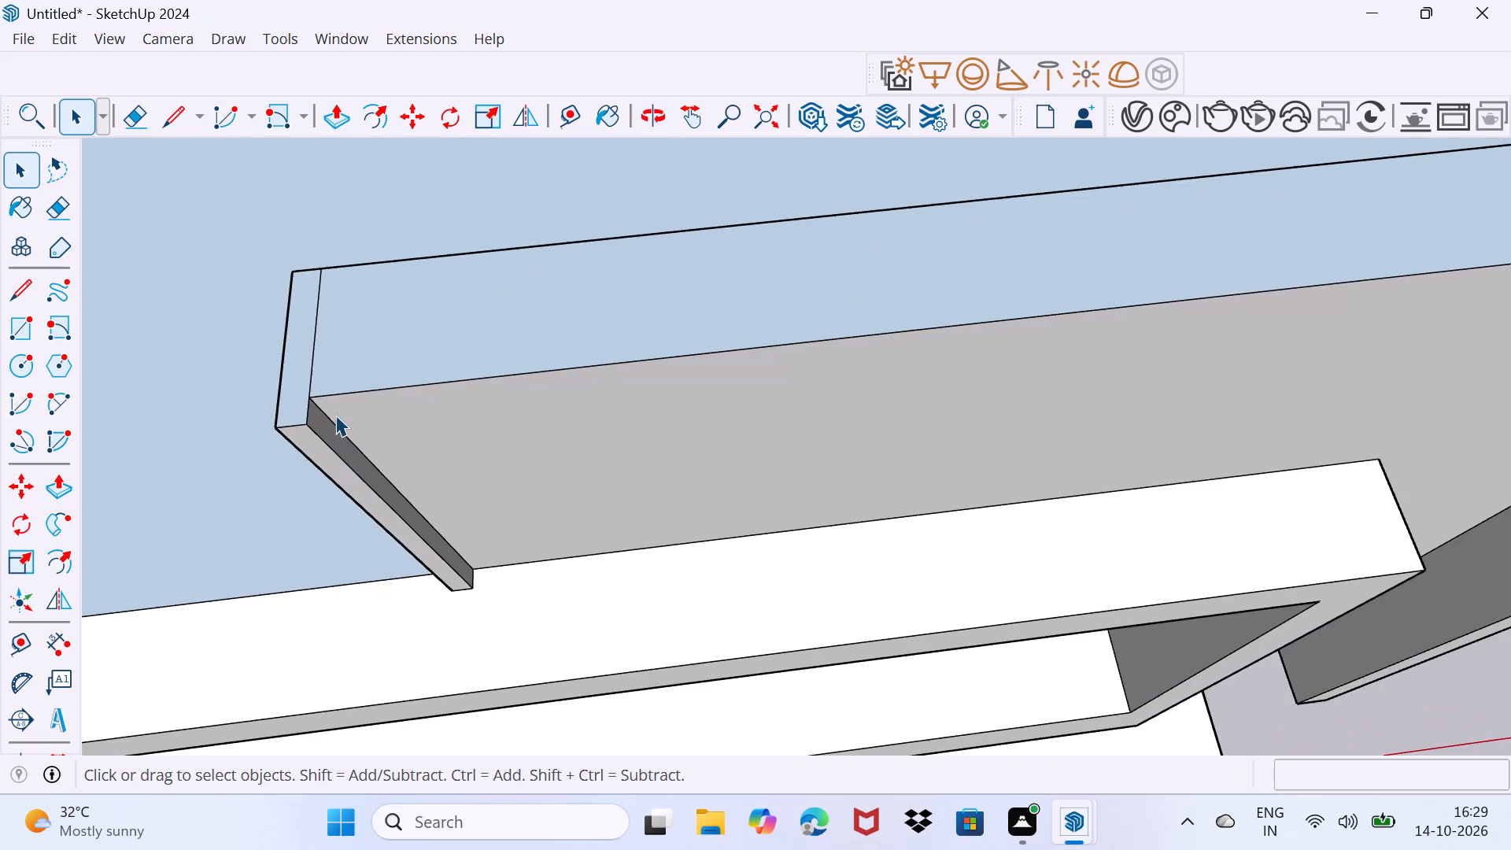
scroll(335, 415, "up", 3)
key("l")
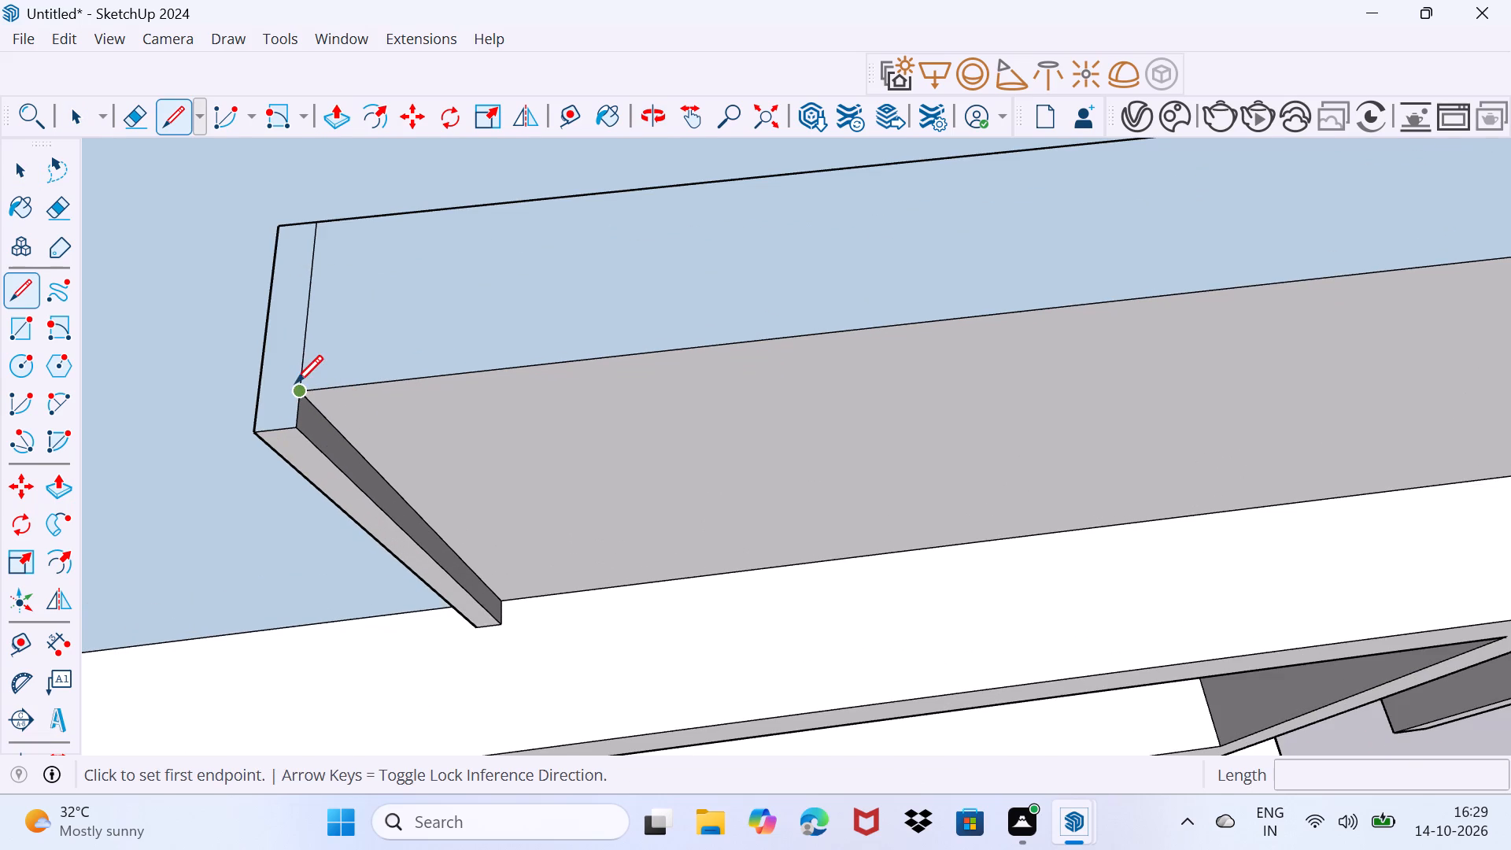
left_click(297, 392)
left_click(254, 396)
key("space")
Erase the line crossing the wall's top near its free end, keeping the small square at the strip.
type("e")
left_click_drag(287, 374, 297, 367)
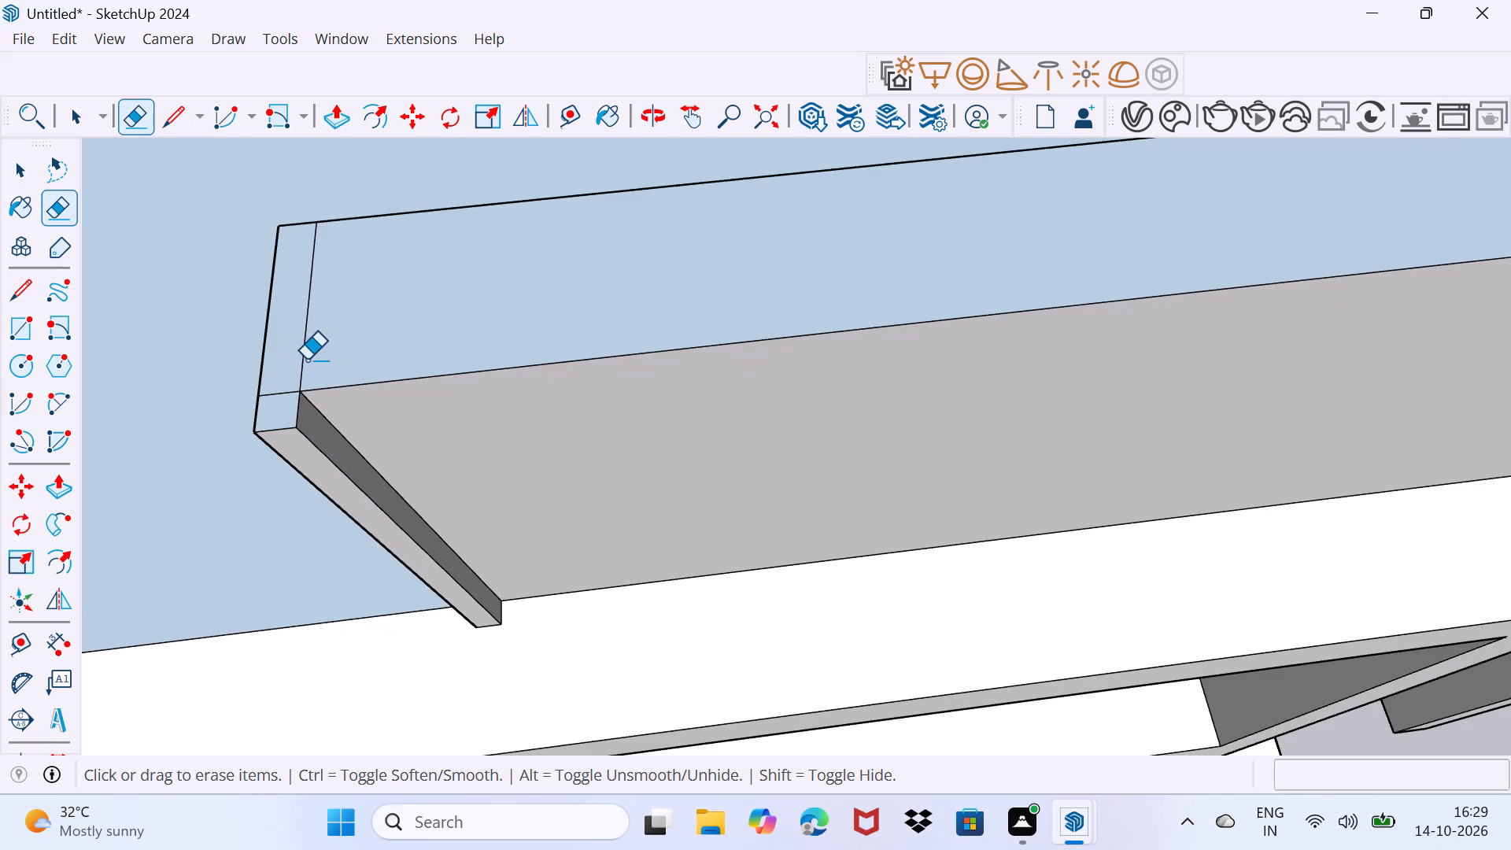
left_click(307, 360)
left_click_drag(297, 363, 309, 366)
Push/Pull the small square on the projecting strip up 3' 8 1/2", level with the top of the higher block behind.
scroll(309, 364, "down", 3)
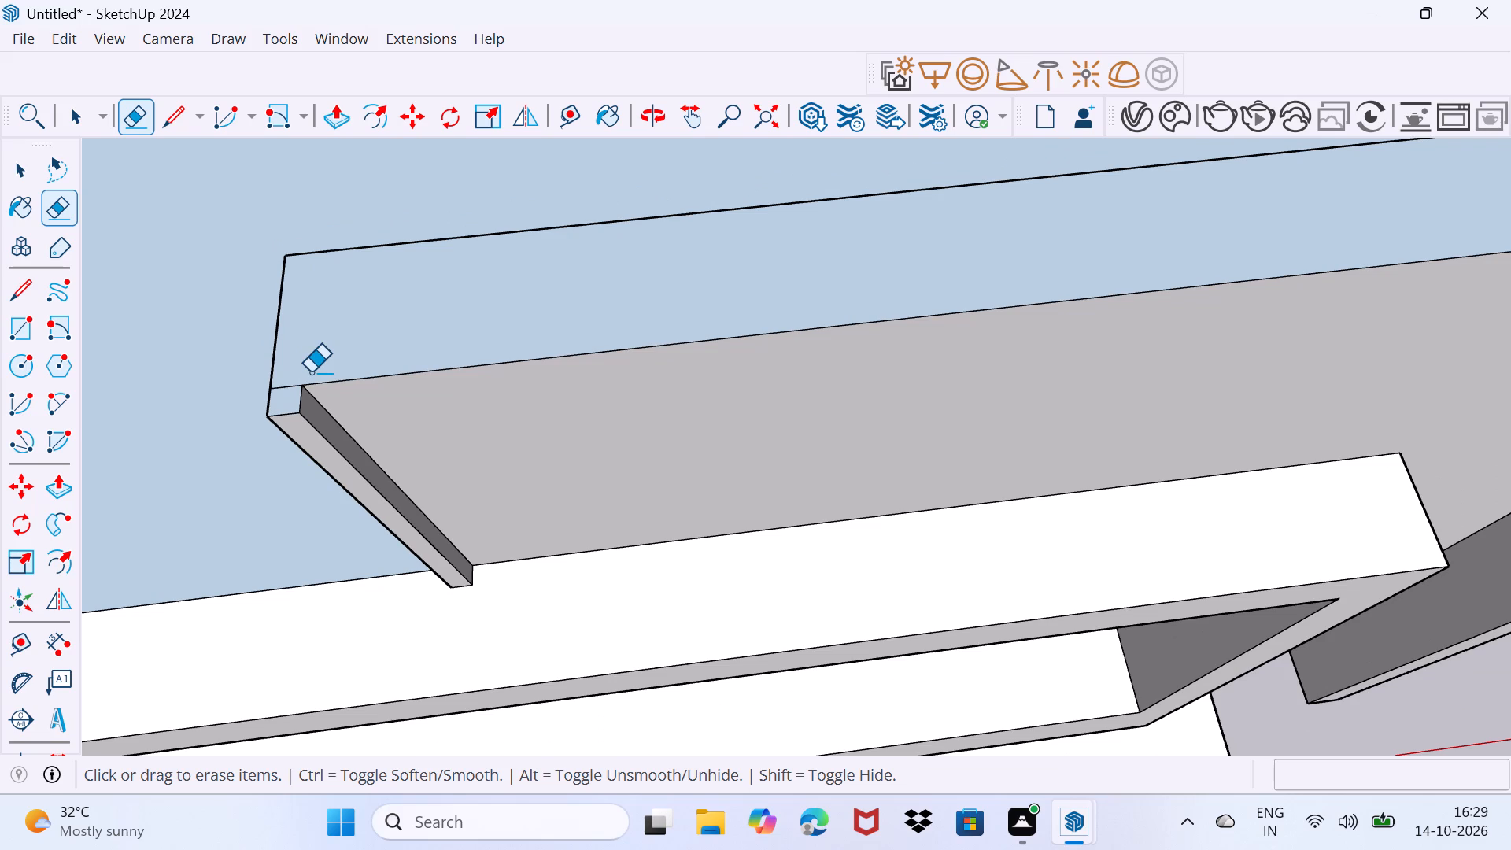
scroll(320, 377, "down", 2)
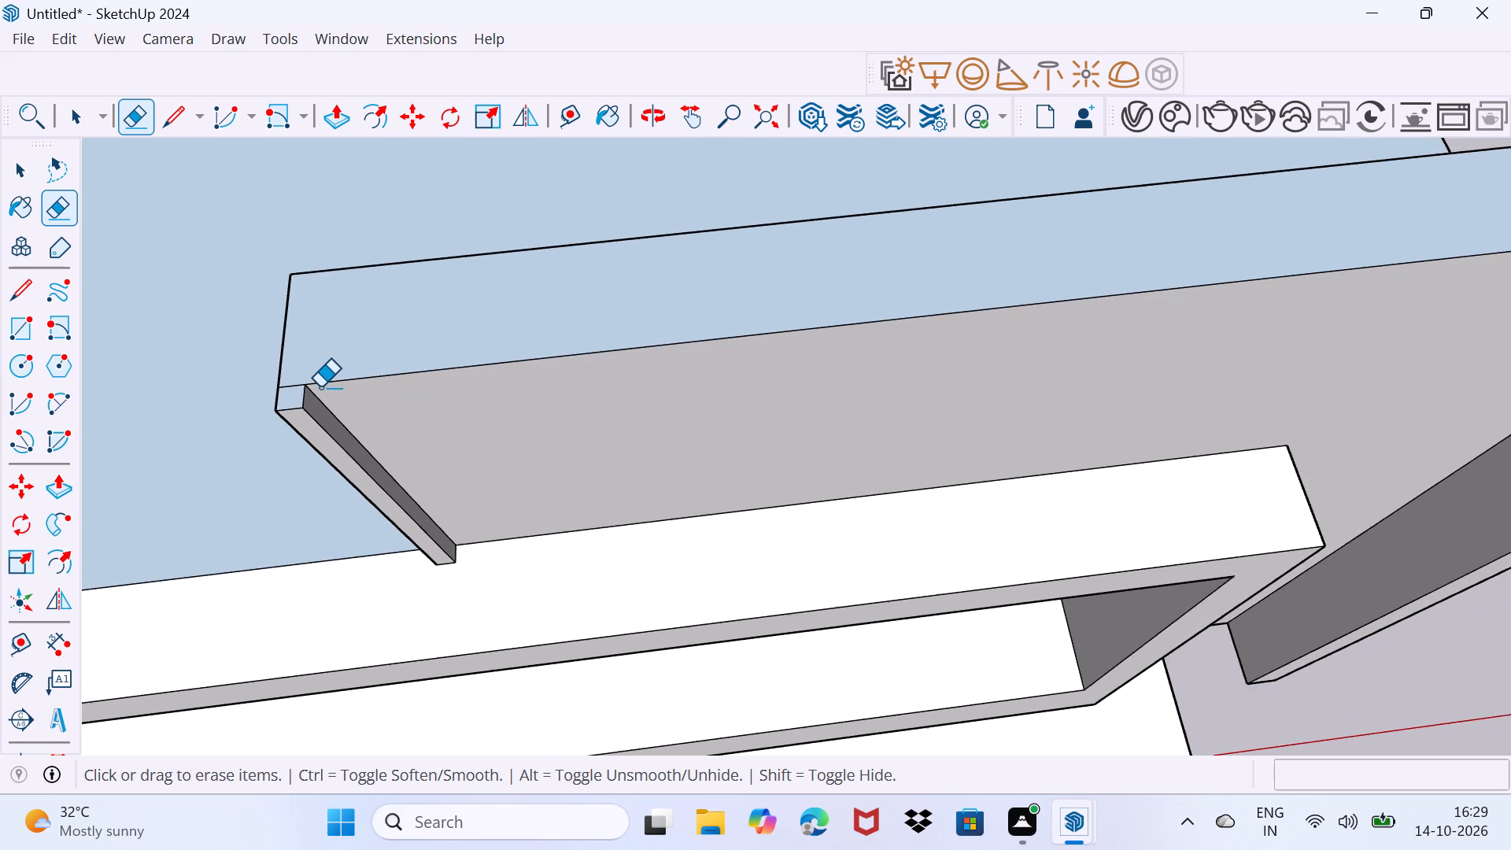
scroll(320, 387, "down", 3)
middle_click_drag(318, 438, 268, 390)
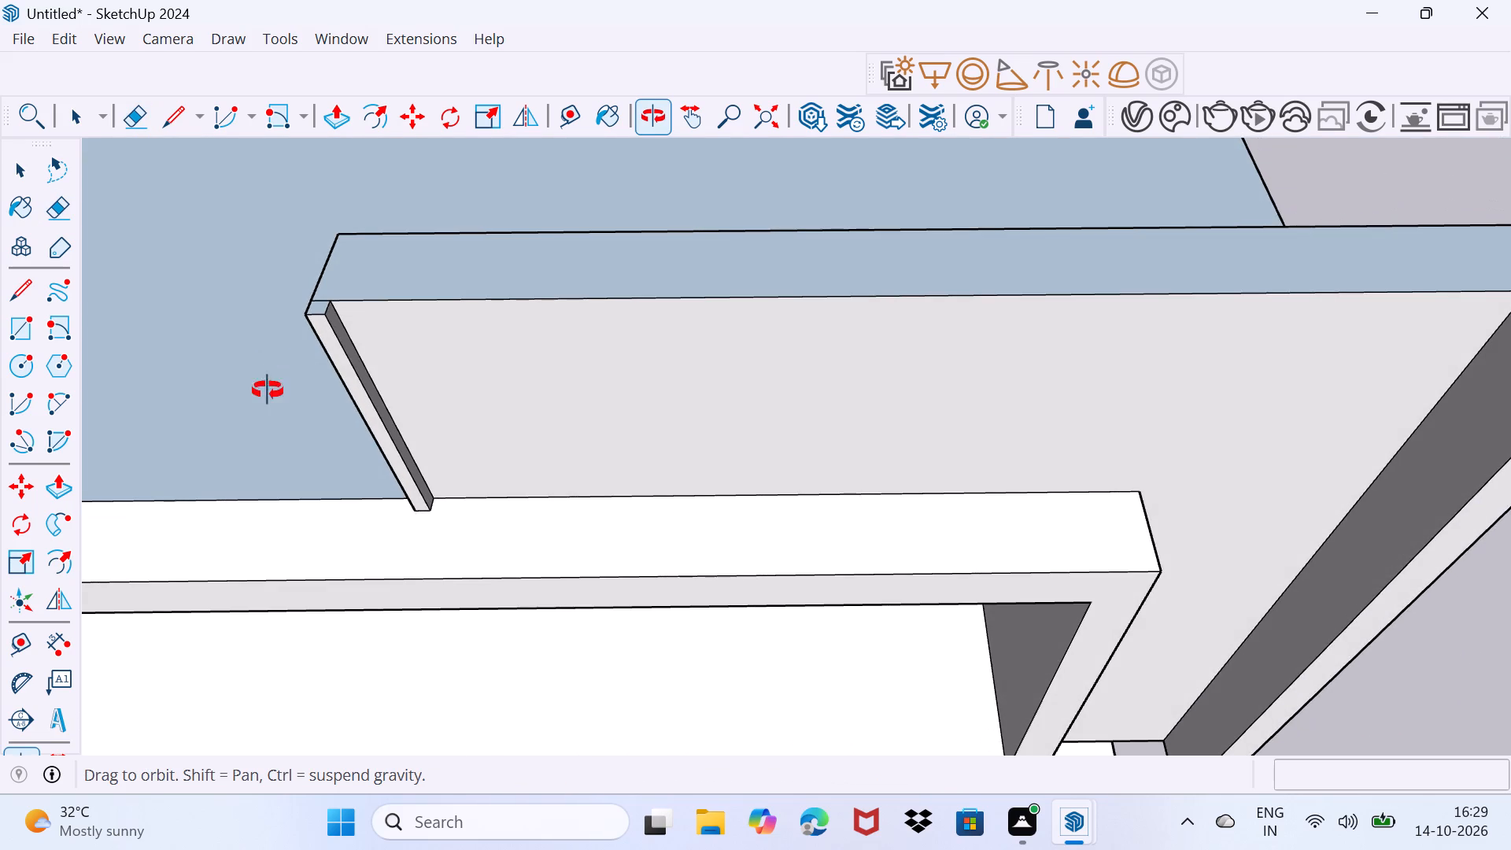
middle_click_drag(268, 390, 12, 534)
scroll(300, 595, "down", 4)
middle_click_drag(290, 626, 333, 541)
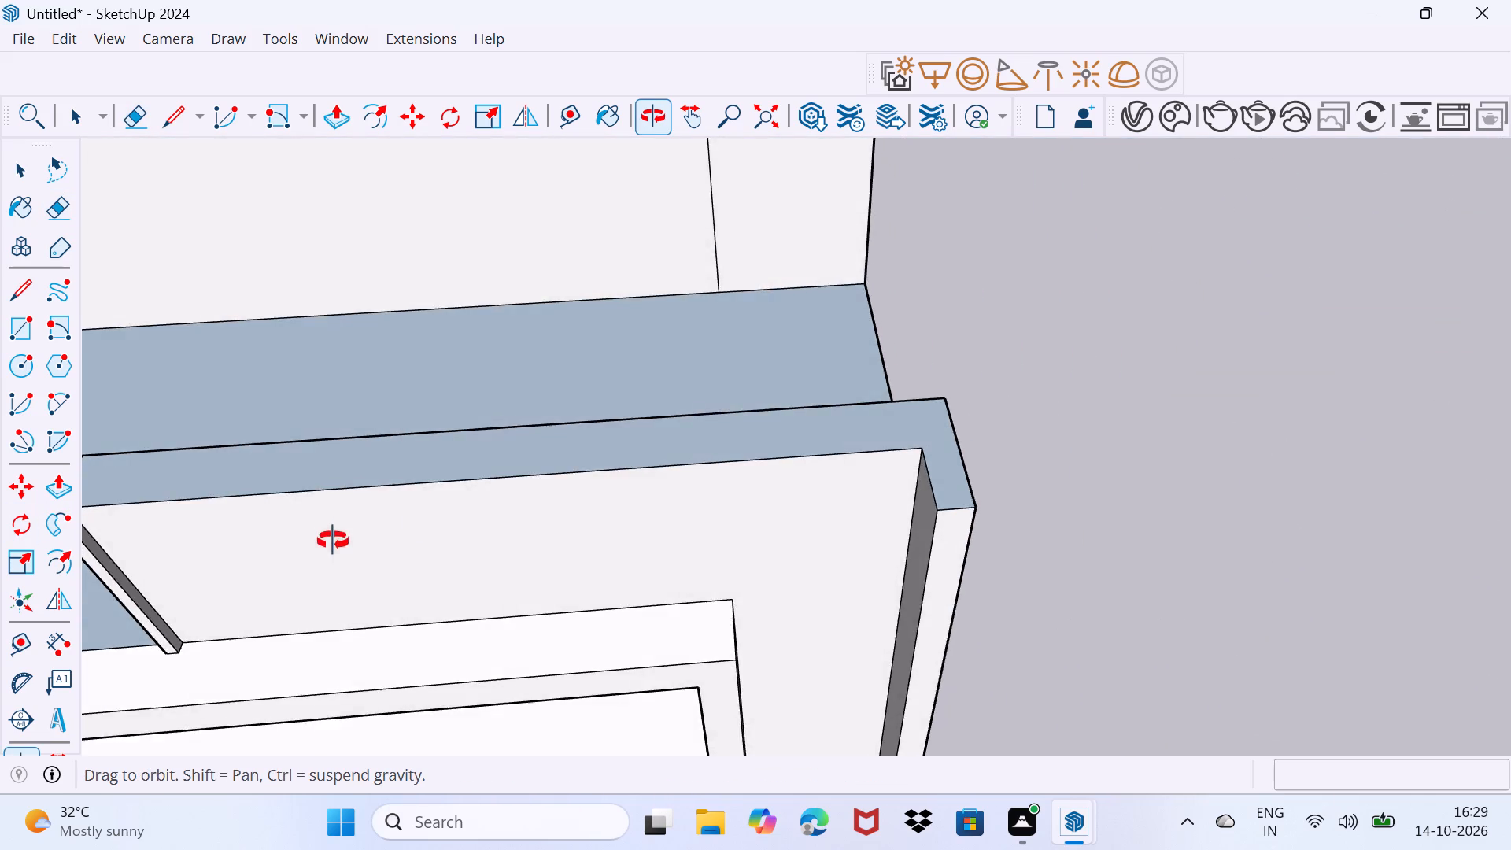
middle_click_drag(333, 541, 608, 612)
scroll(393, 643, "up", 3)
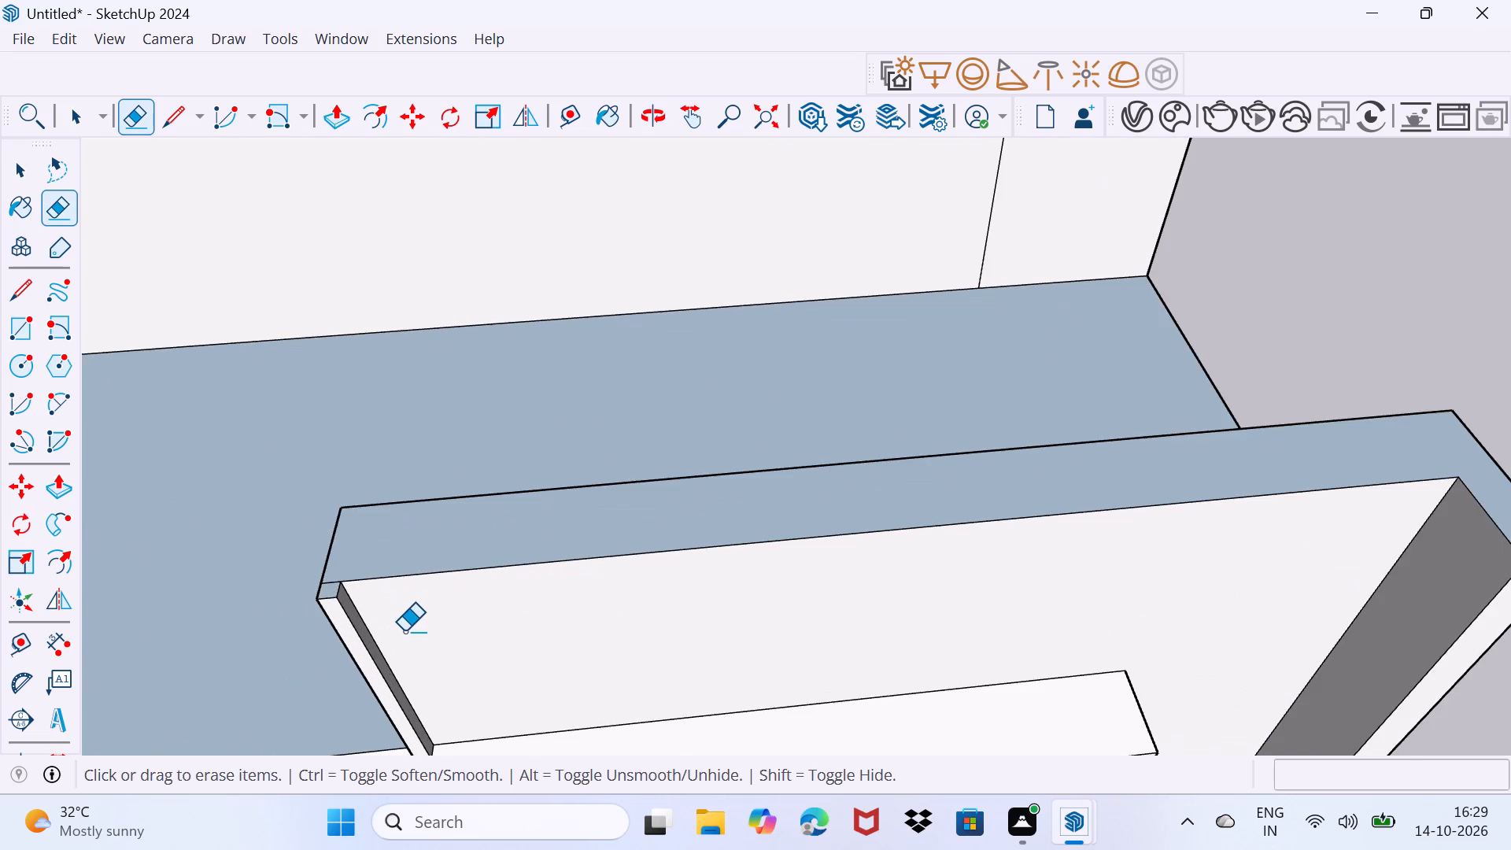
scroll(405, 631, "up", 3)
key("p")
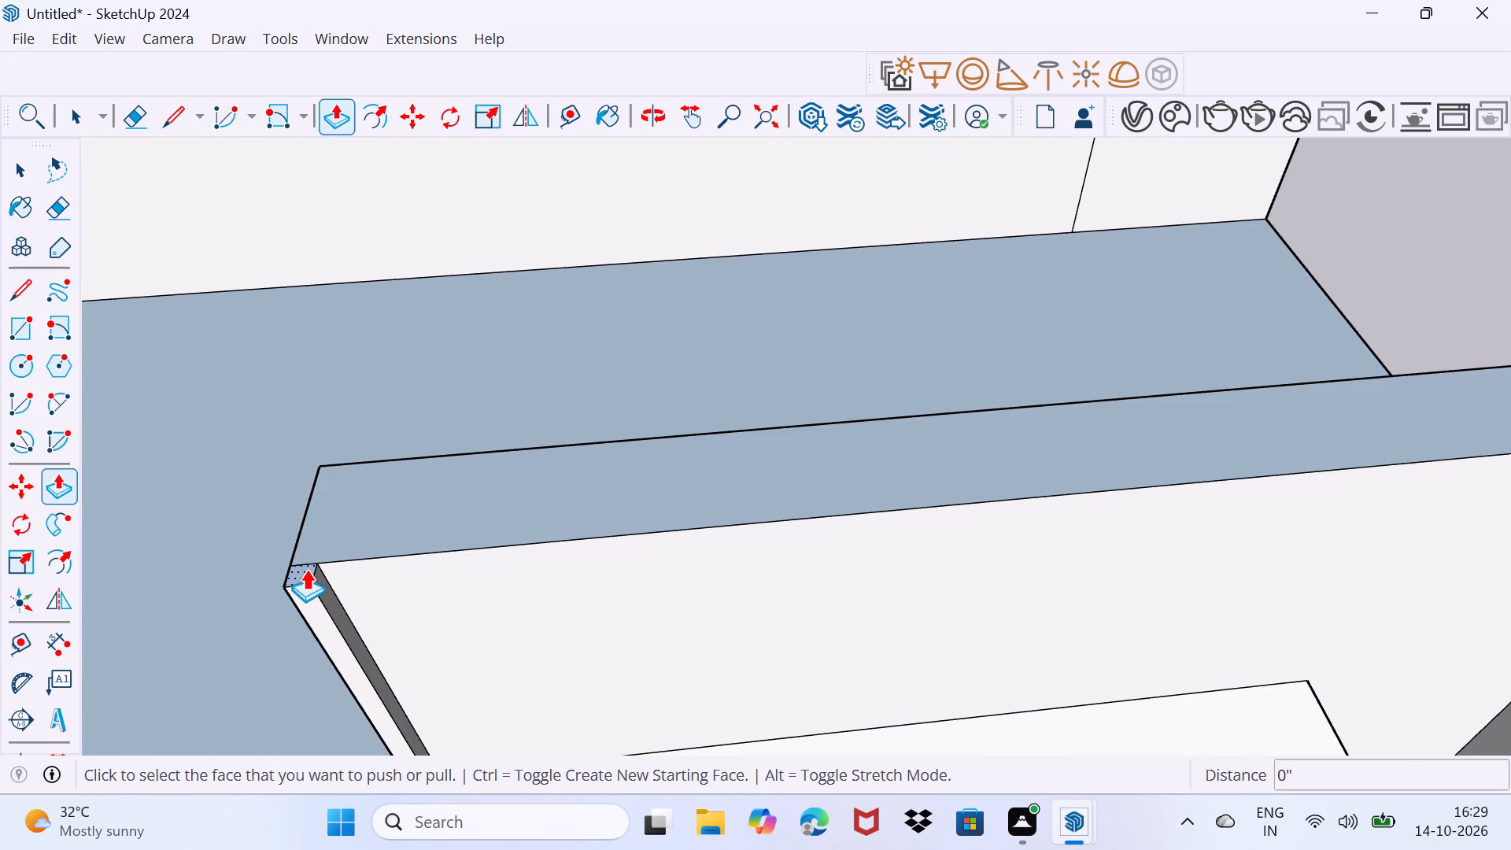
left_click(306, 569)
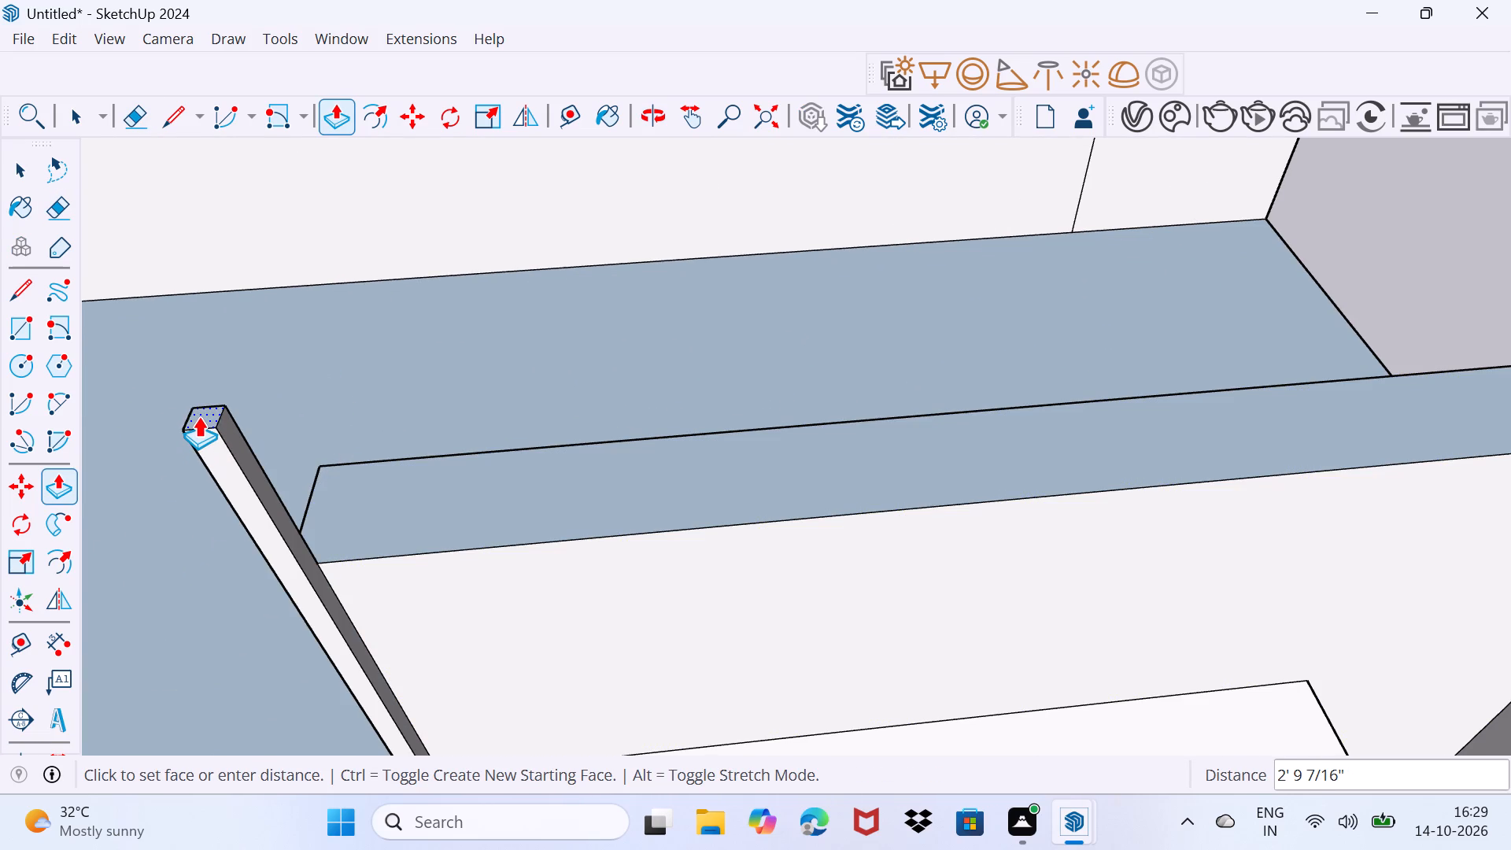
scroll(198, 416, "down", 10)
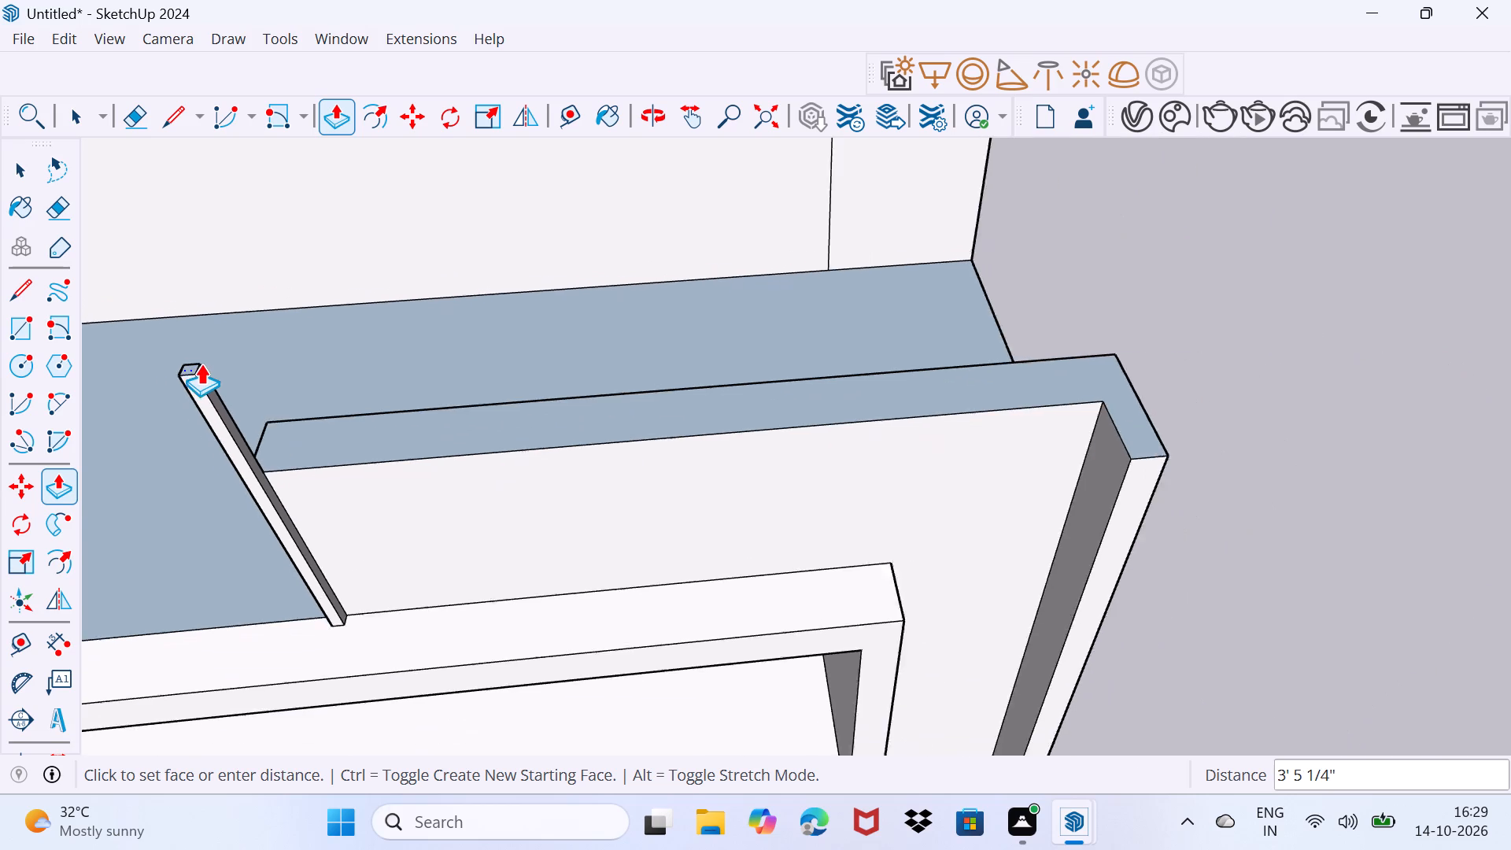
scroll(201, 364, "down", 4)
middle_click_drag(201, 364, 216, 540, "shift")
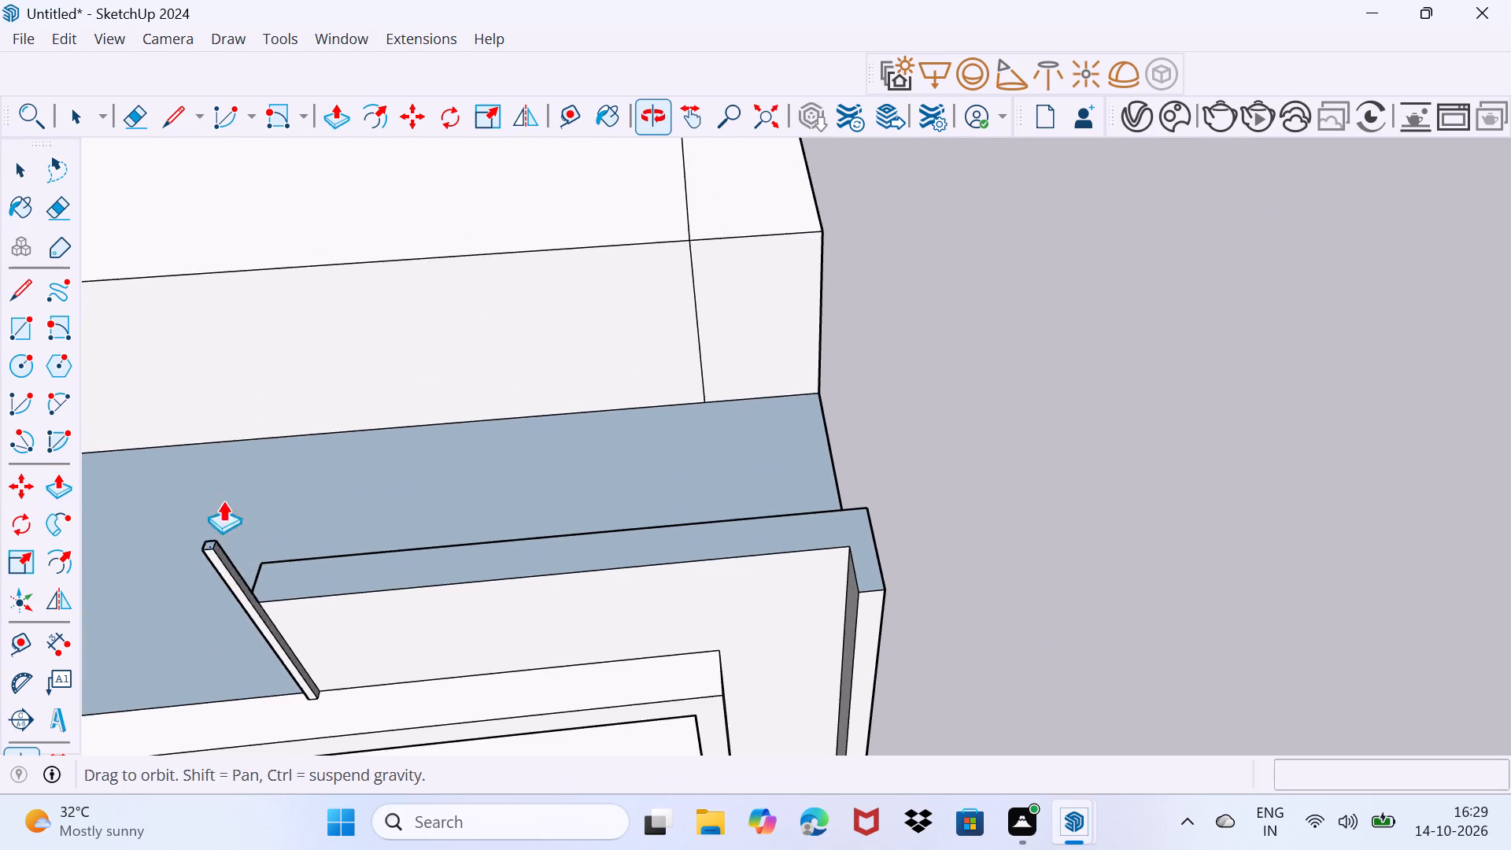
left_click(373, 236)
middle_click_drag(245, 547, 226, 541)
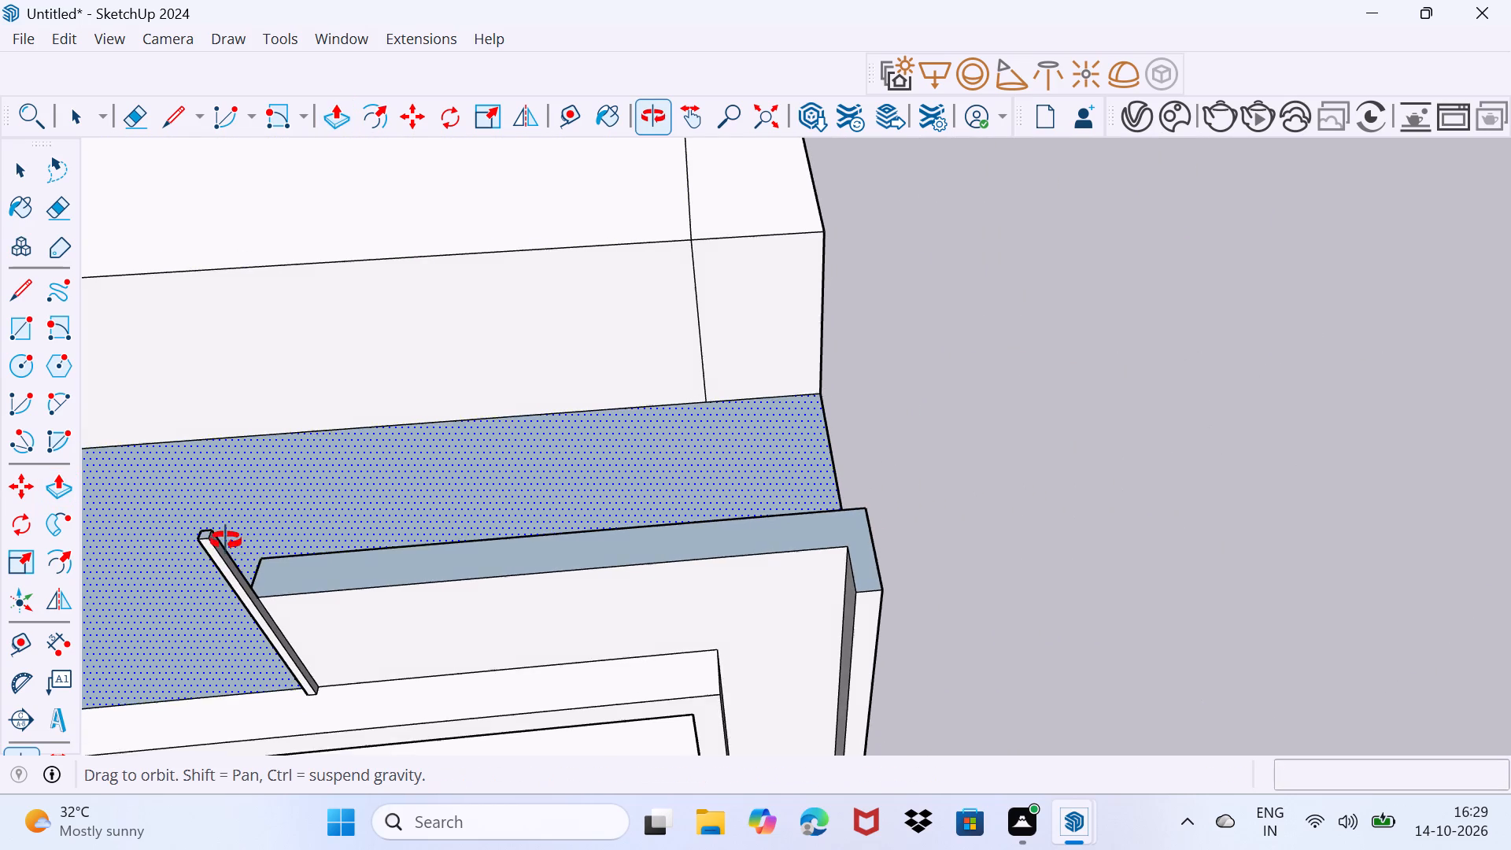
middle_click_drag(226, 541, 244, 293)
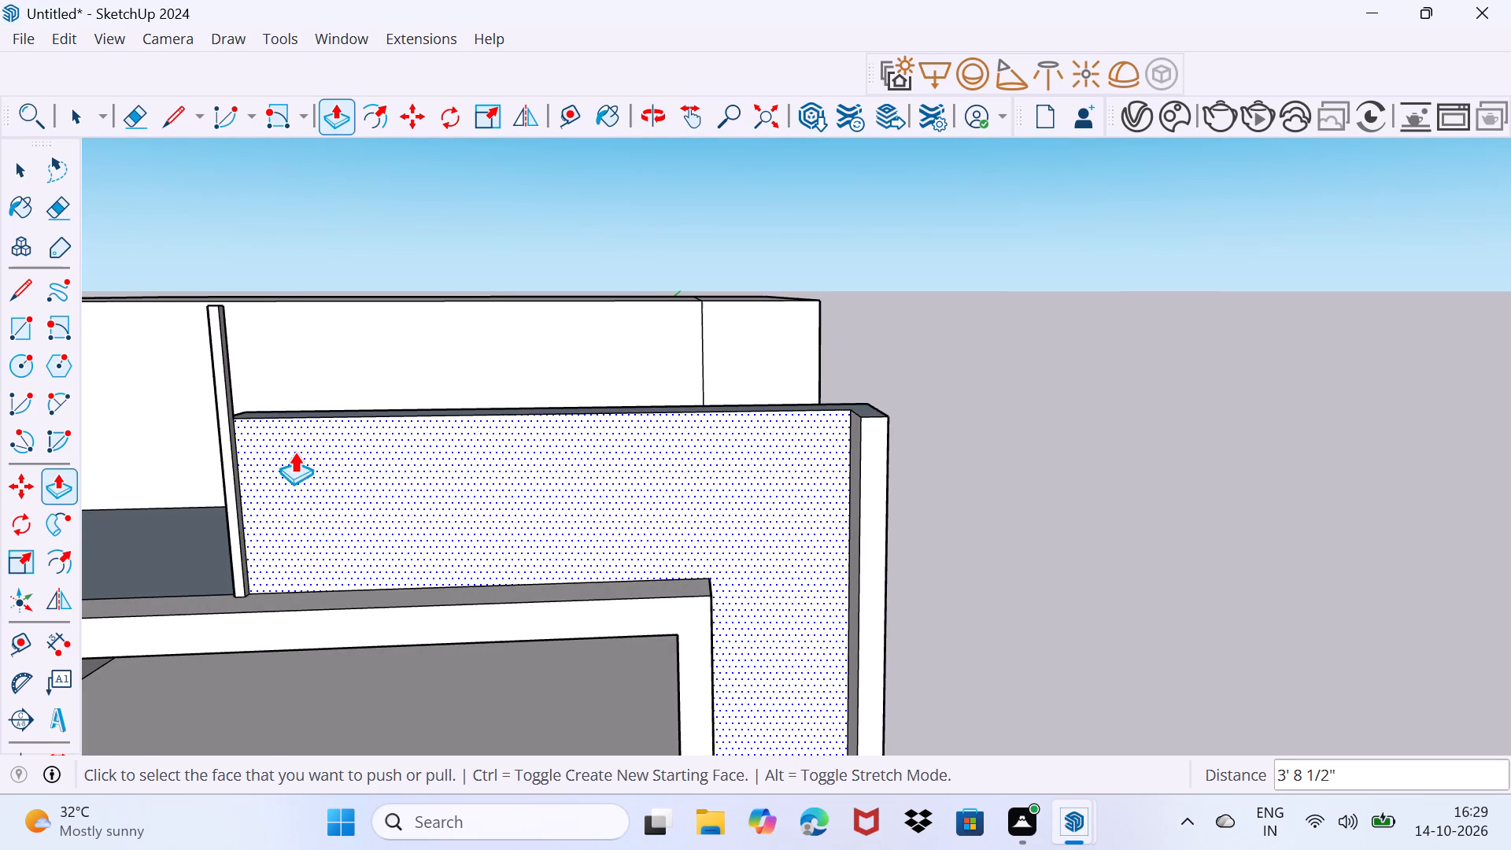
middle_click_drag(356, 429, 355, 630)
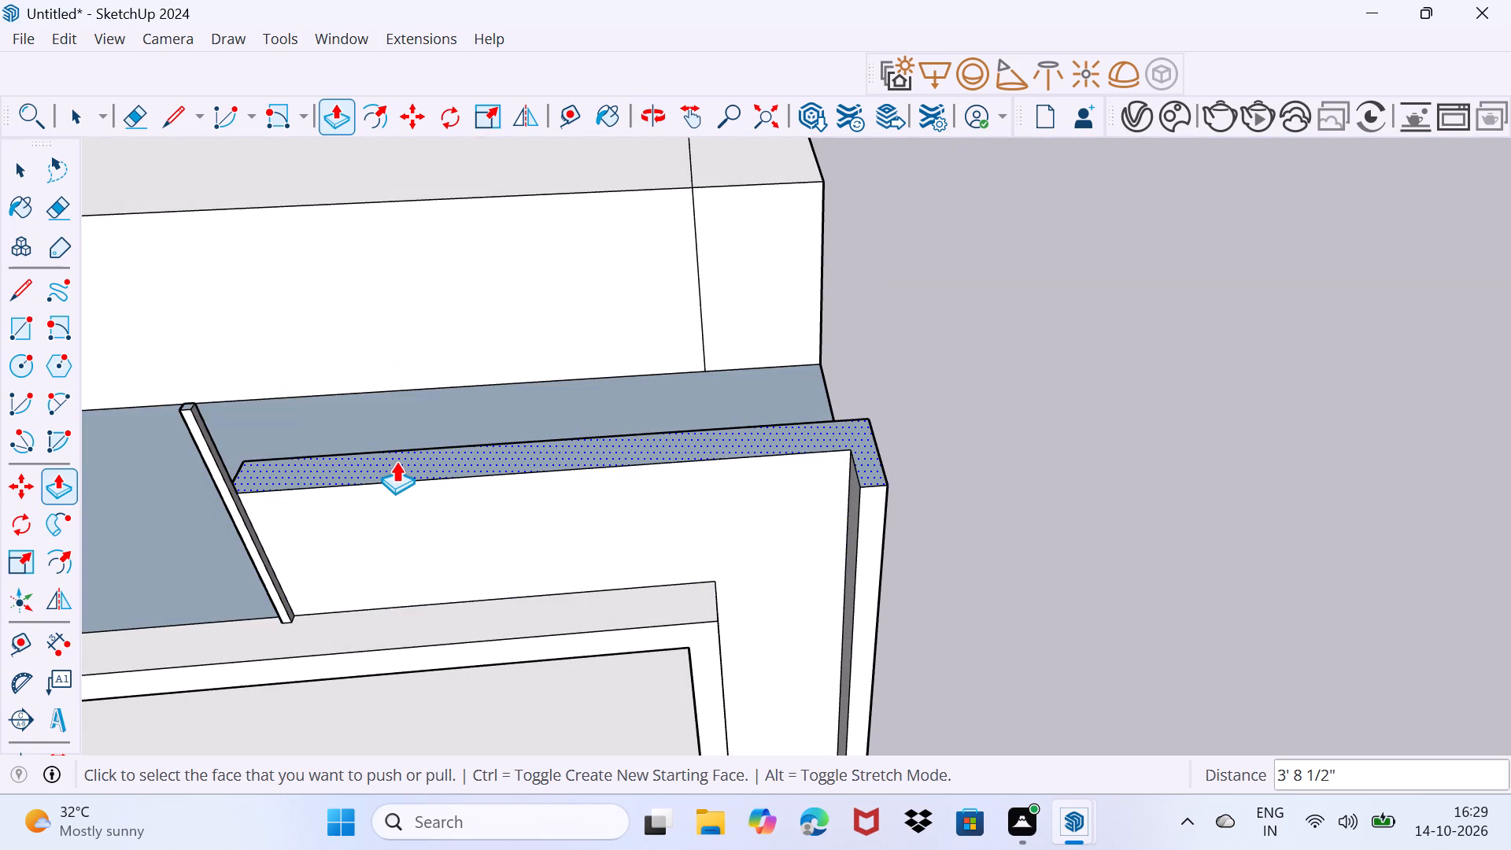
Push/Pull the L-shaped top of the front wall down about 1' 9", leaving the end post at full height.
left_click(397, 461)
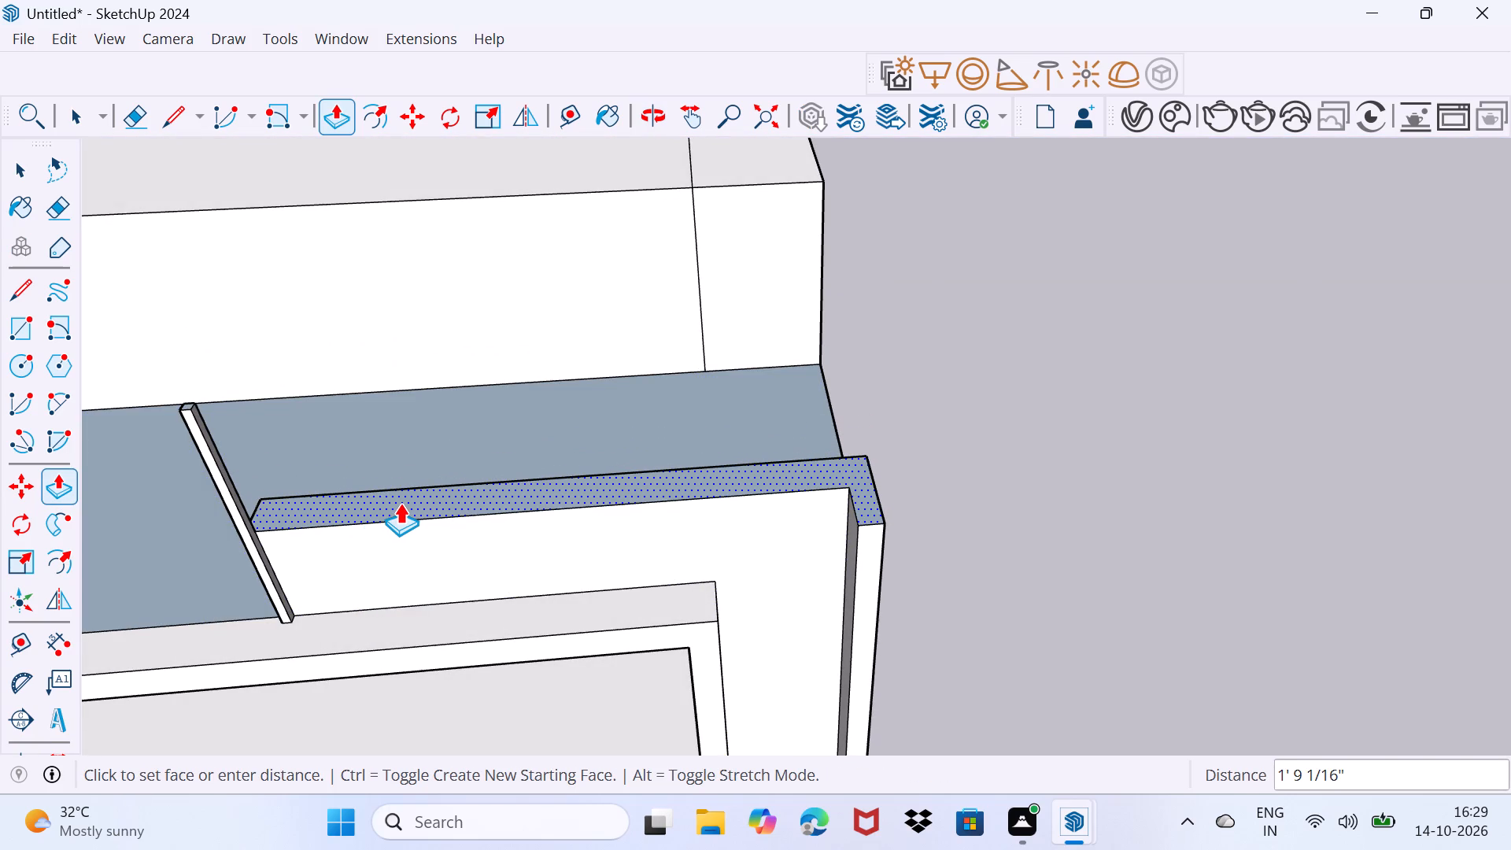
left_click(400, 503)
key("space")
left_click_drag(398, 503, 399, 463)
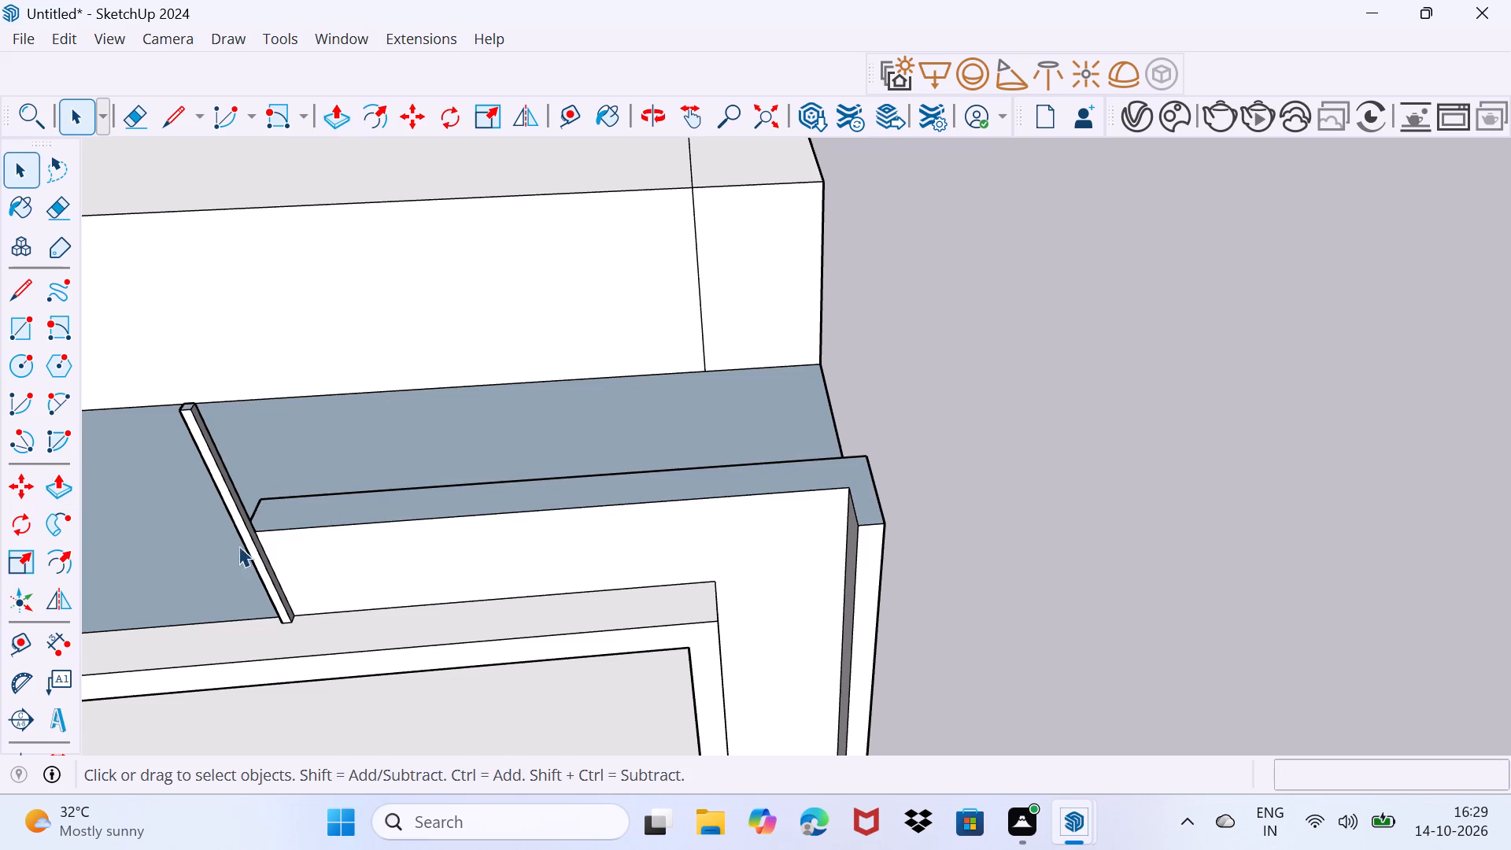
Push/Pull the slim post's rear side face across the wall top to the wall's back edge, matching the wall's full thickness.
middle_click_drag(238, 545, 285, 479)
scroll(210, 641, "up", 3)
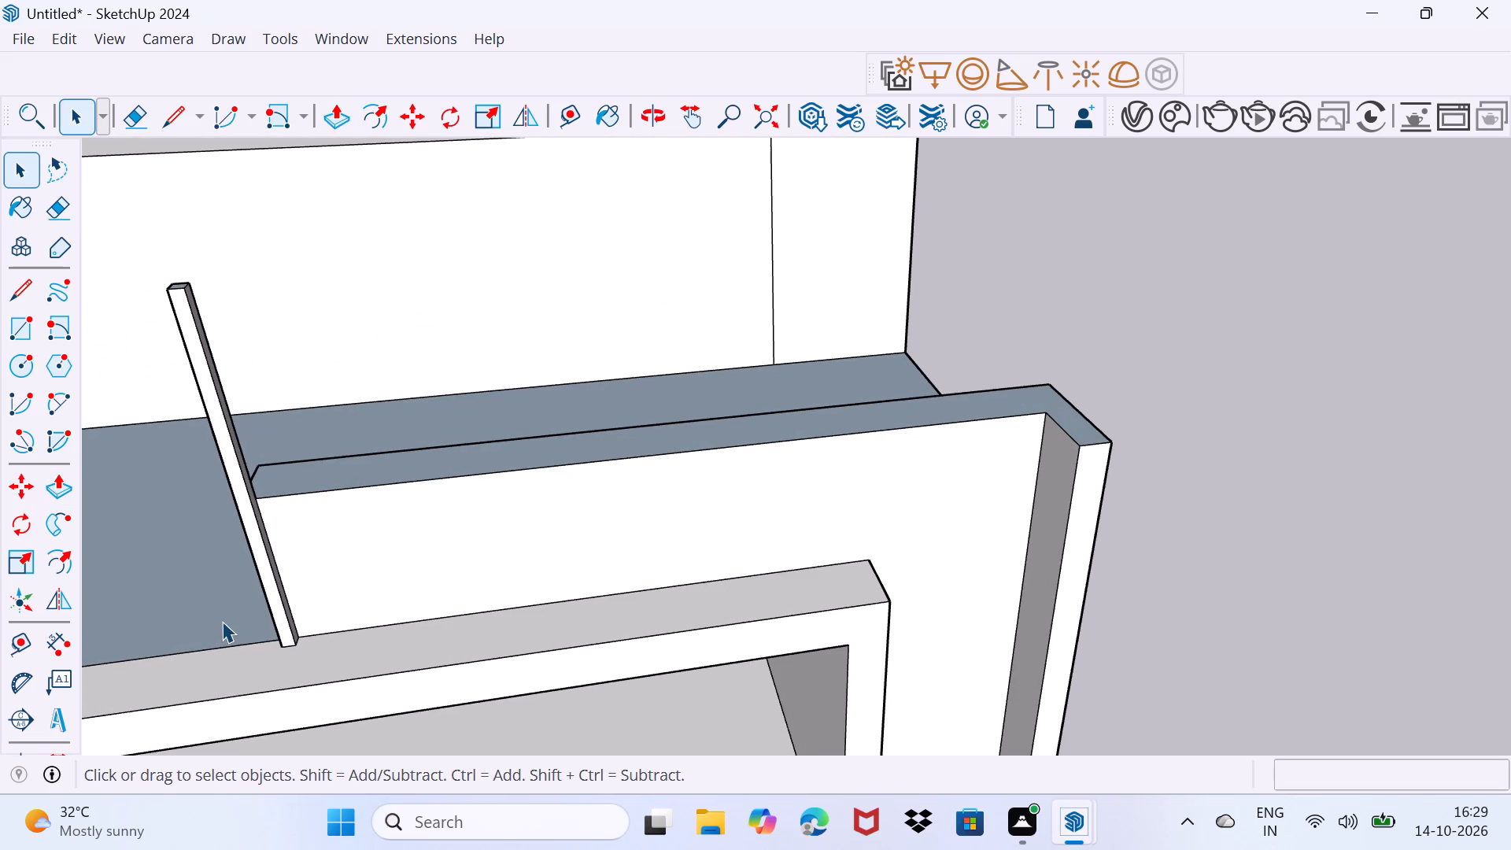
middle_click_drag(275, 625, 798, 548)
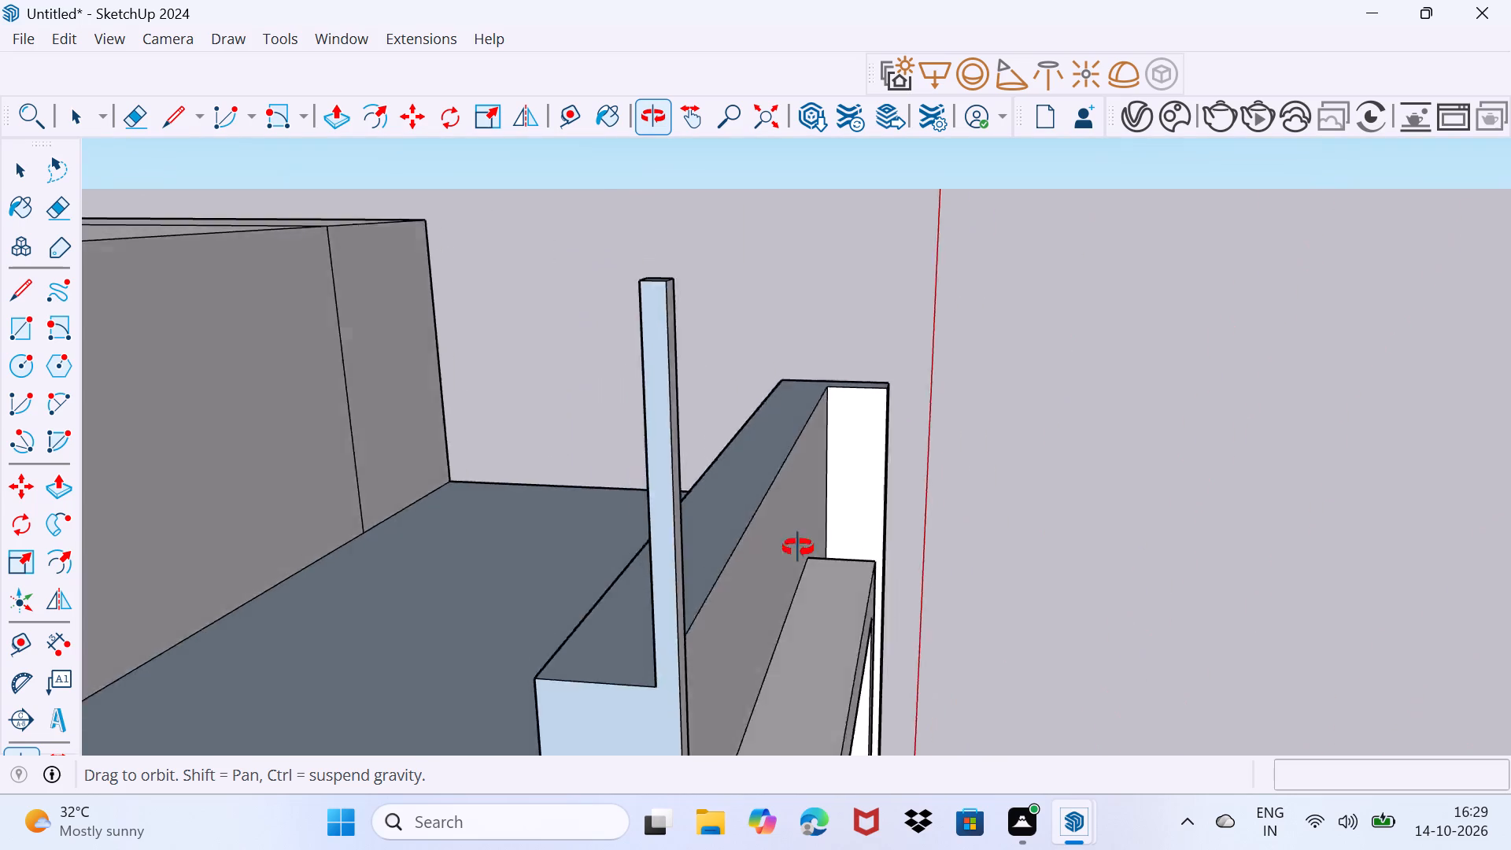
middle_click_drag(798, 548, 1031, 533)
scroll(1295, 637, "up", 5)
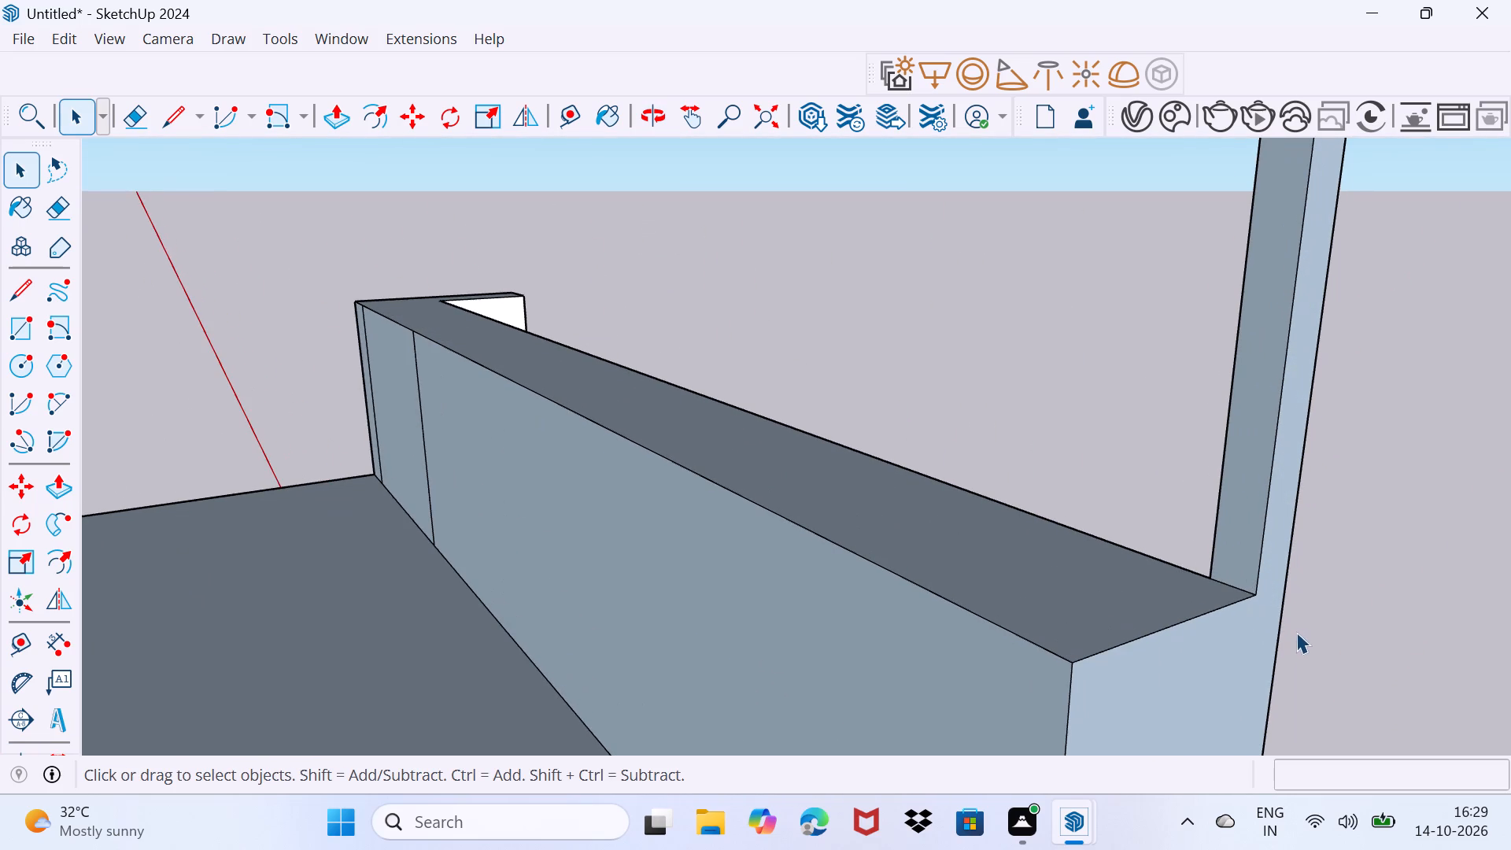
left_click(1247, 552)
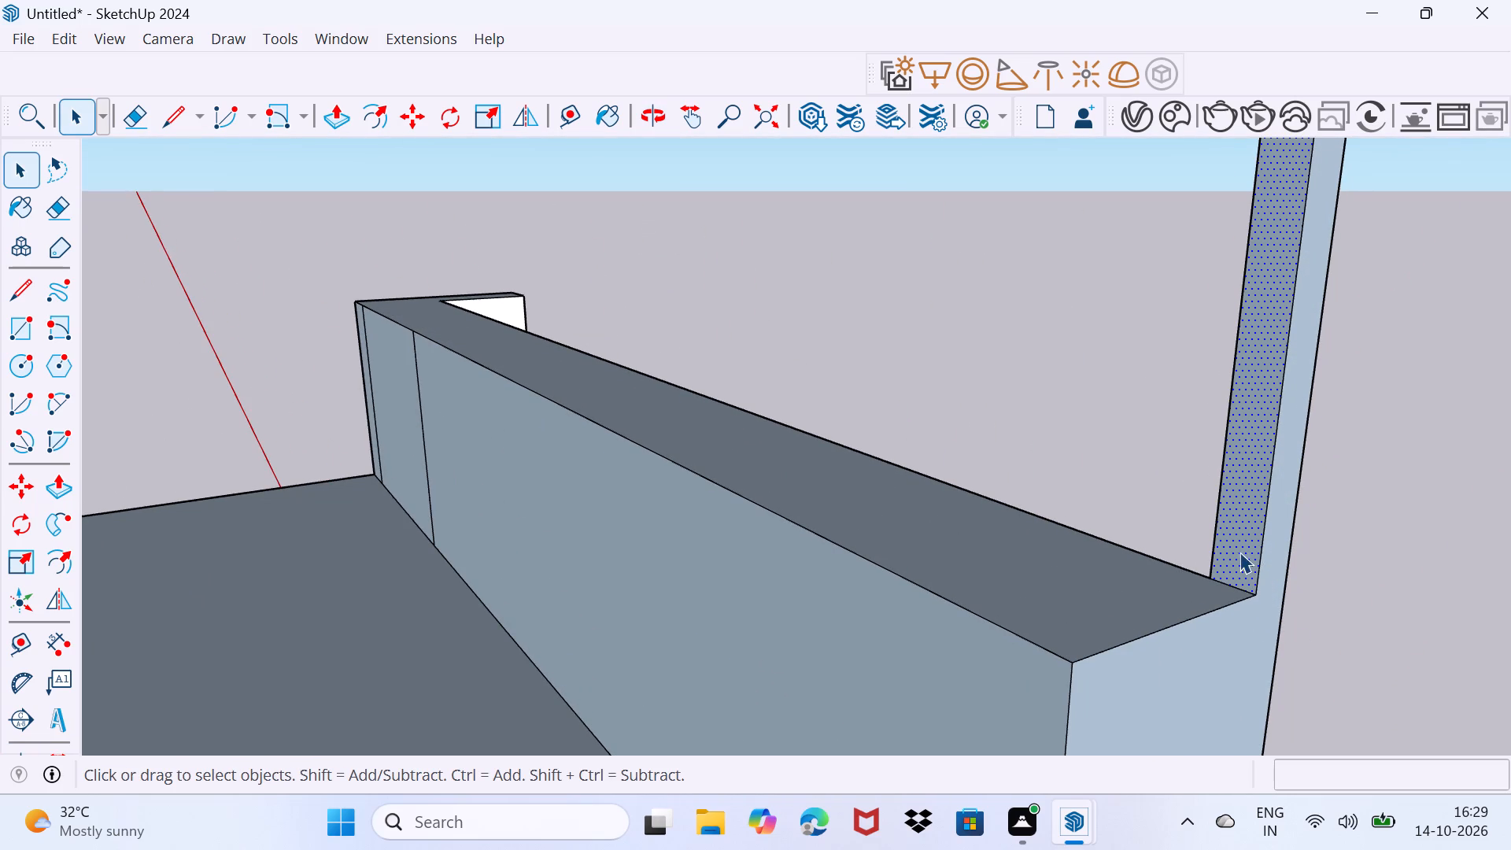
key("p")
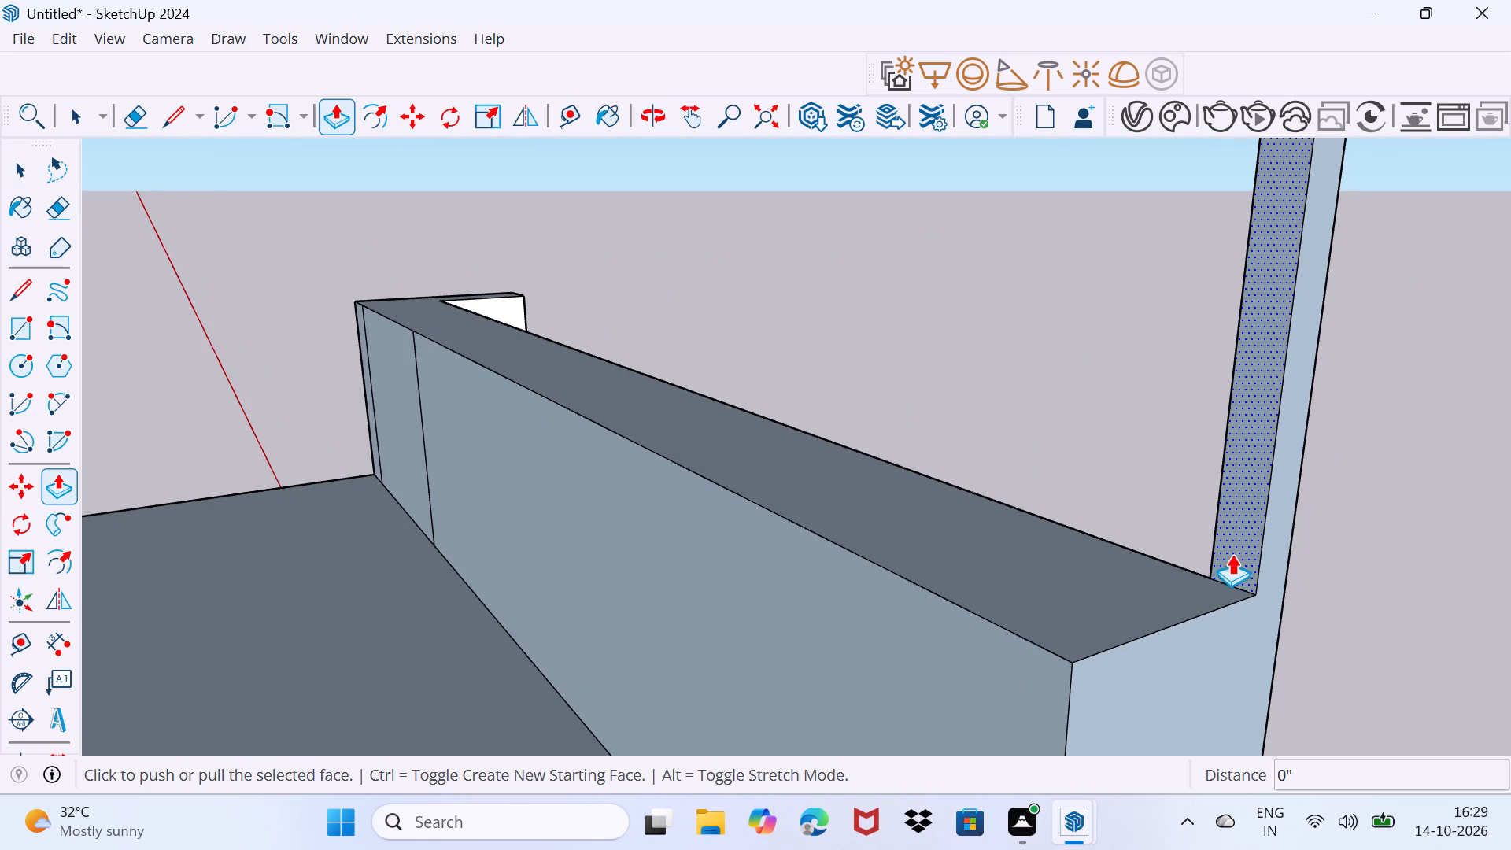
left_click(1218, 549)
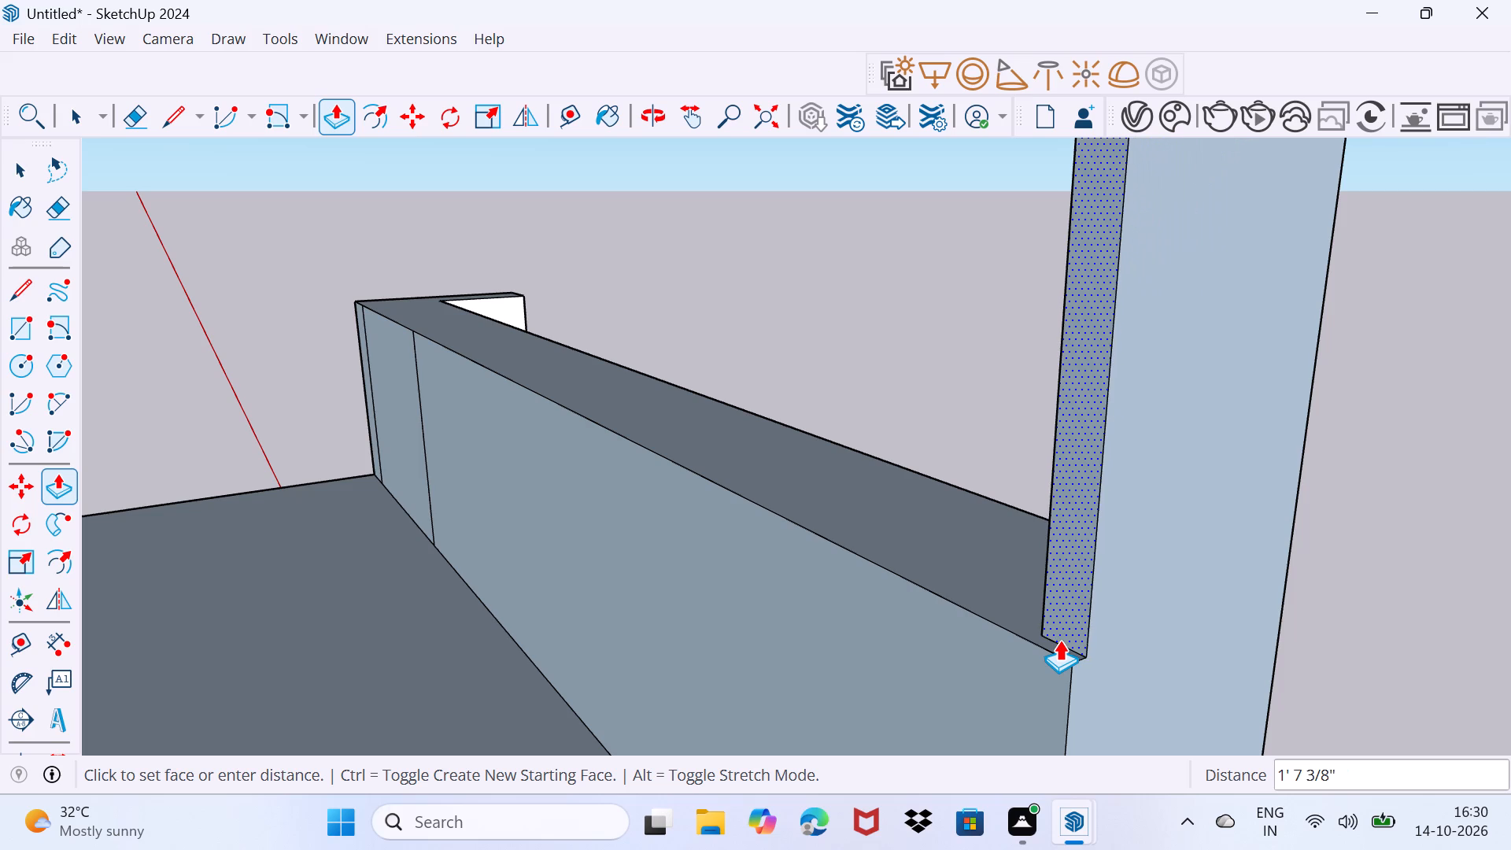
left_click(1050, 649)
key("space")
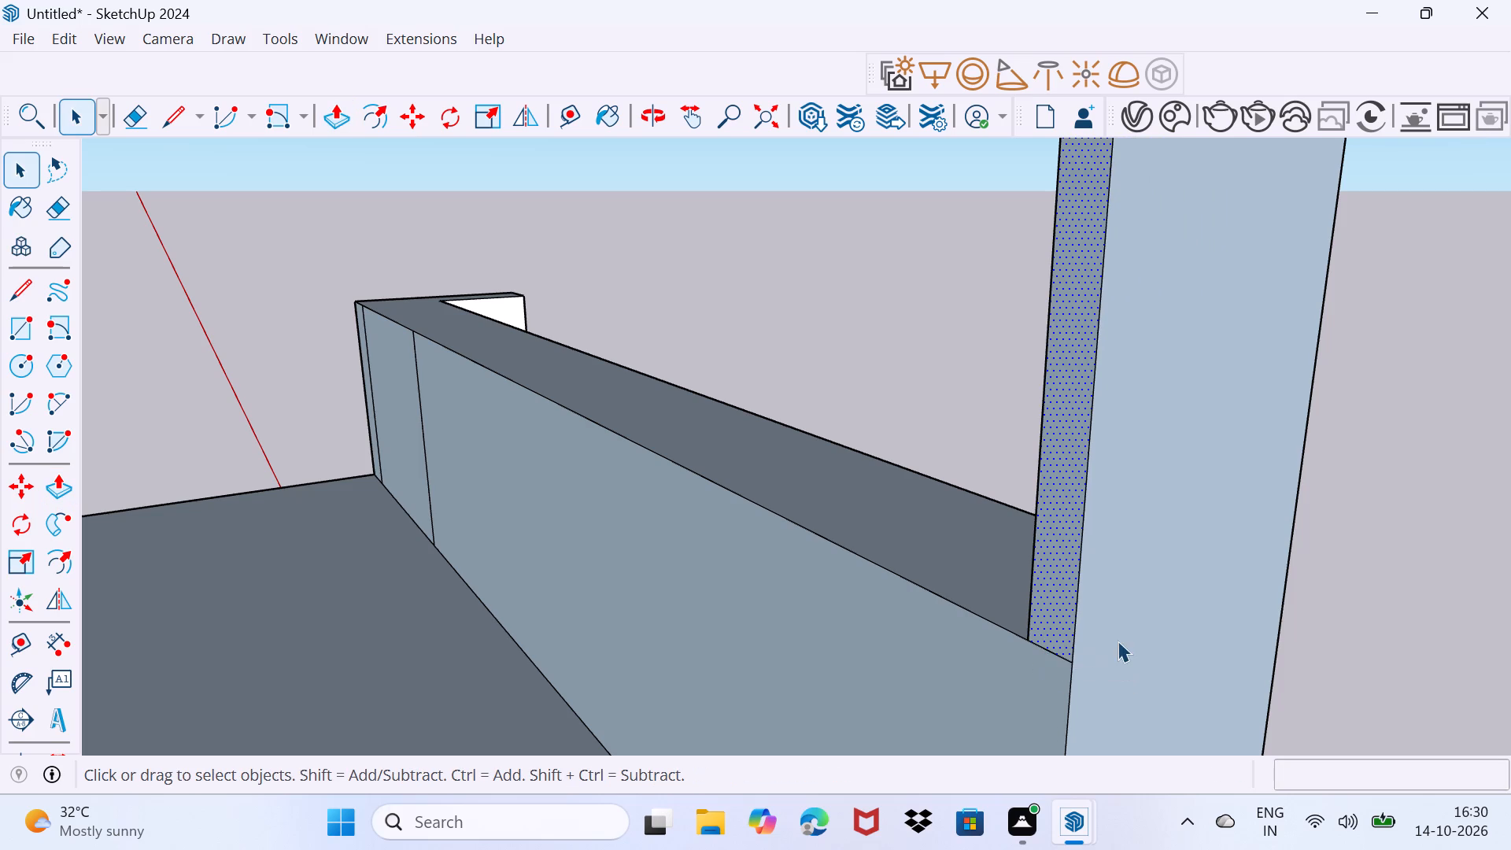
left_click(1184, 575)
left_click_drag(1154, 625, 1173, 574)
Draw a rectangle about 1' 3 5/16" by 2' 3/4" across the top of the widened post's inner face.
middle_click_drag(1183, 530, 175, 405)
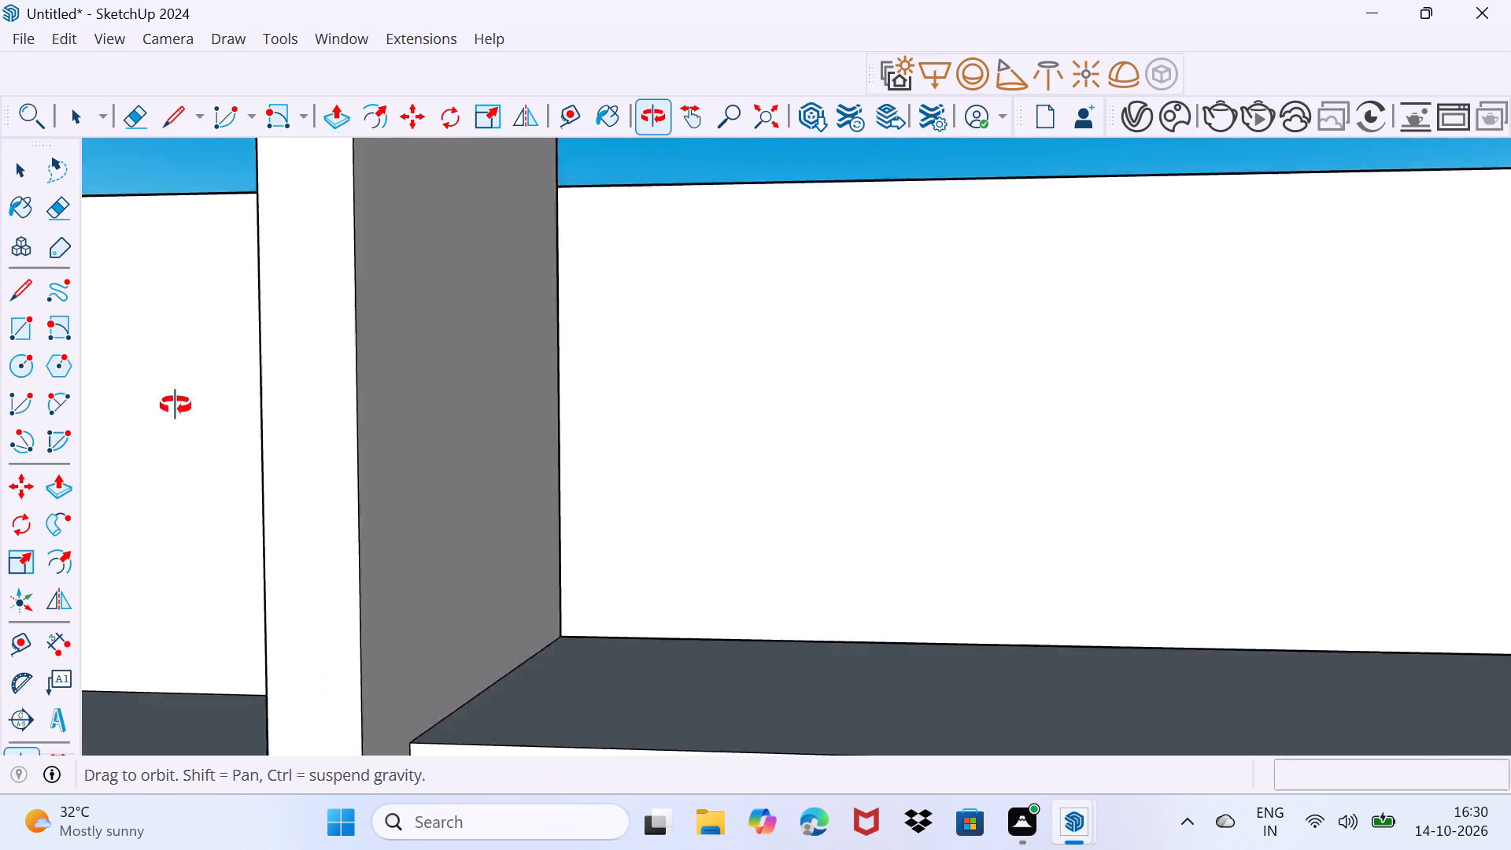
middle_click_drag(175, 405, 231, 364)
scroll(231, 364, "down", 4)
scroll(243, 382, "down", 18)
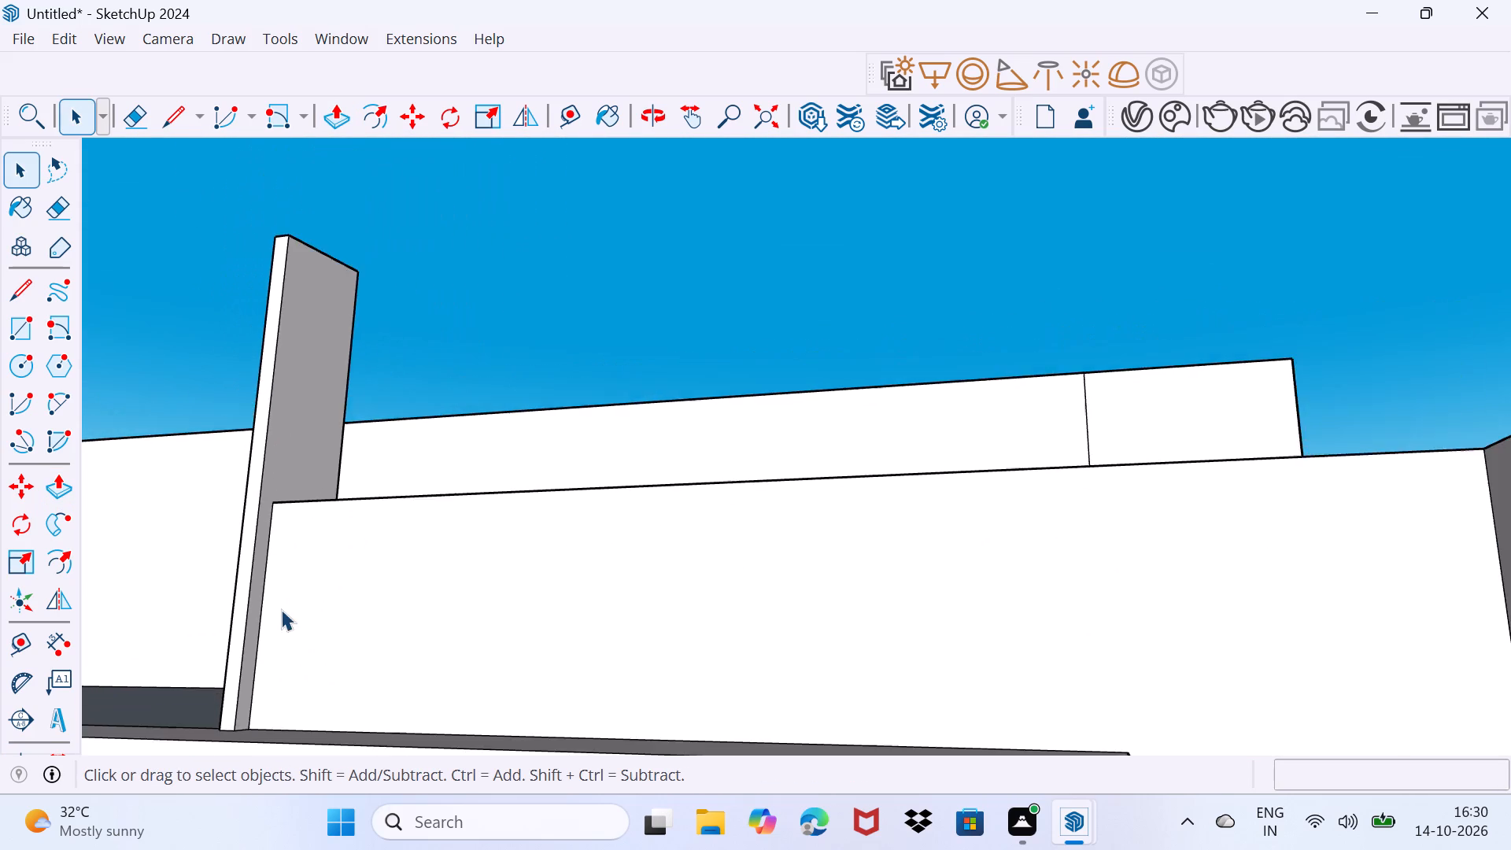
scroll(281, 609, "down", 3)
middle_click_drag(283, 669, 0, 823)
middle_click_drag(900, 523, 581, 594)
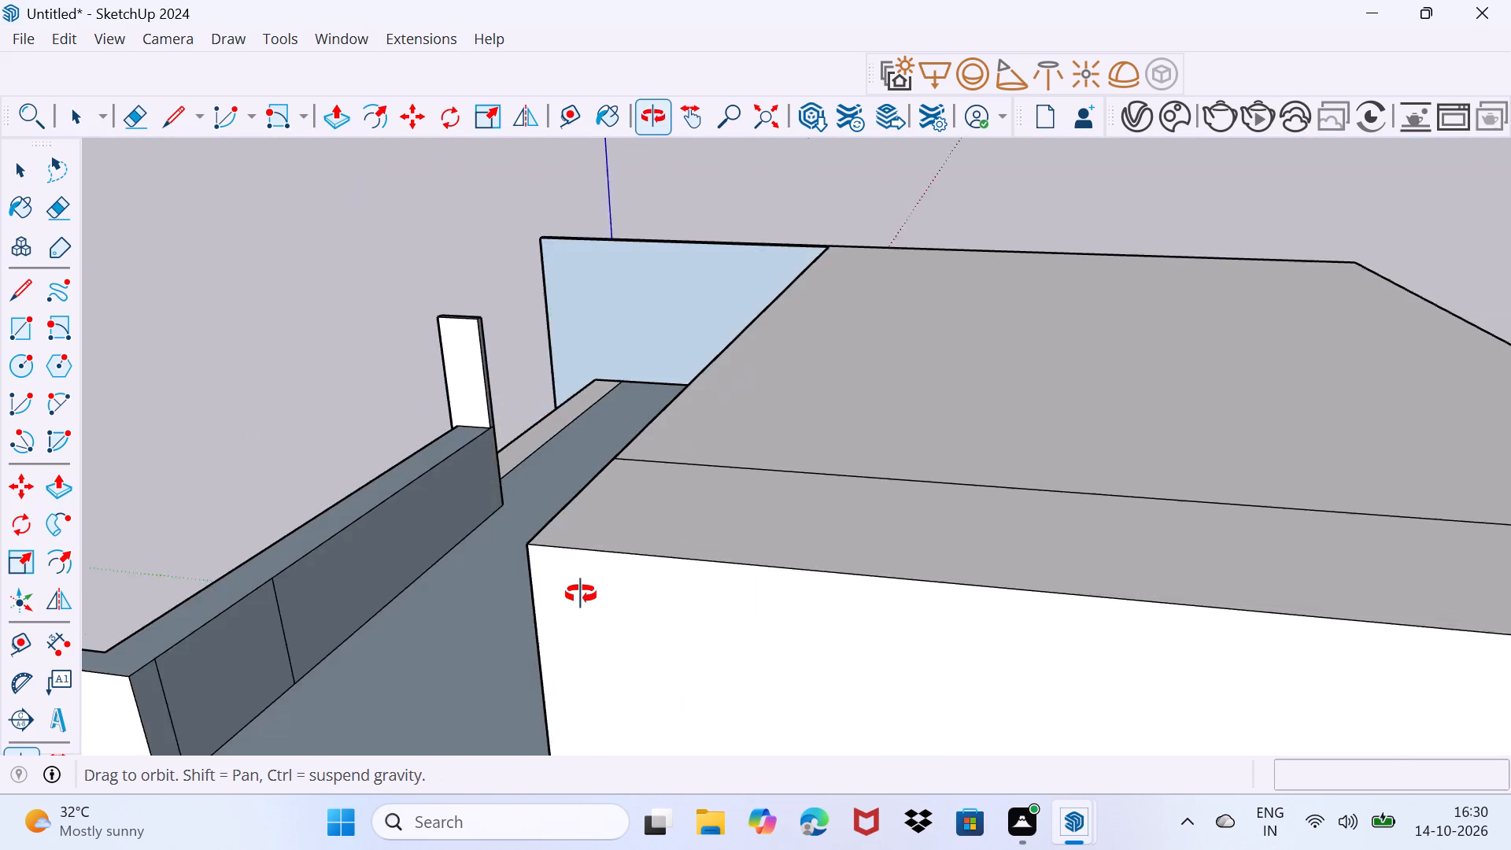
middle_click_drag(581, 594, 942, 516)
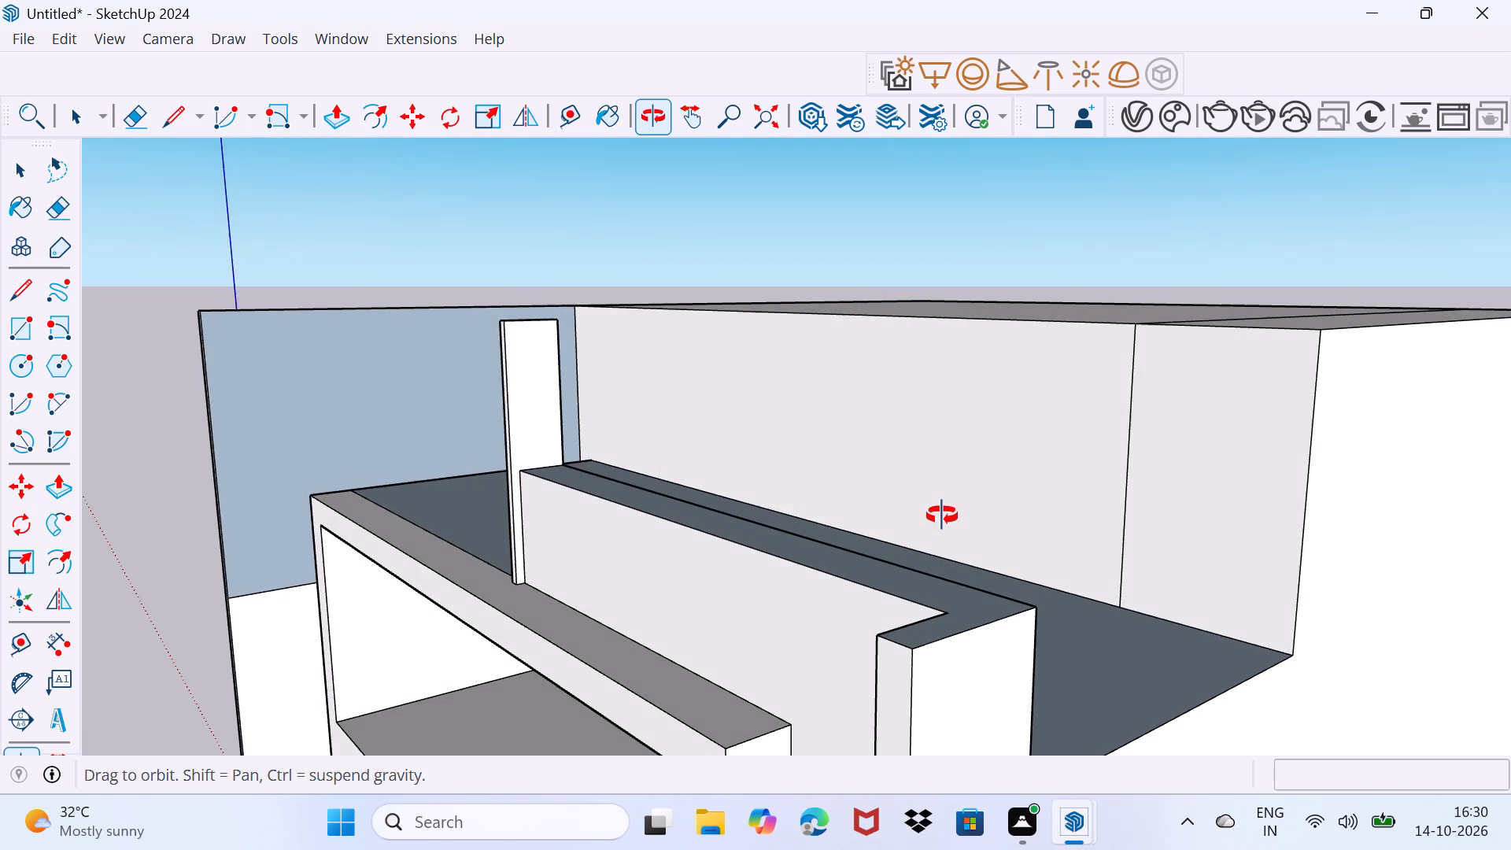
middle_click_drag(942, 516, 988, 528)
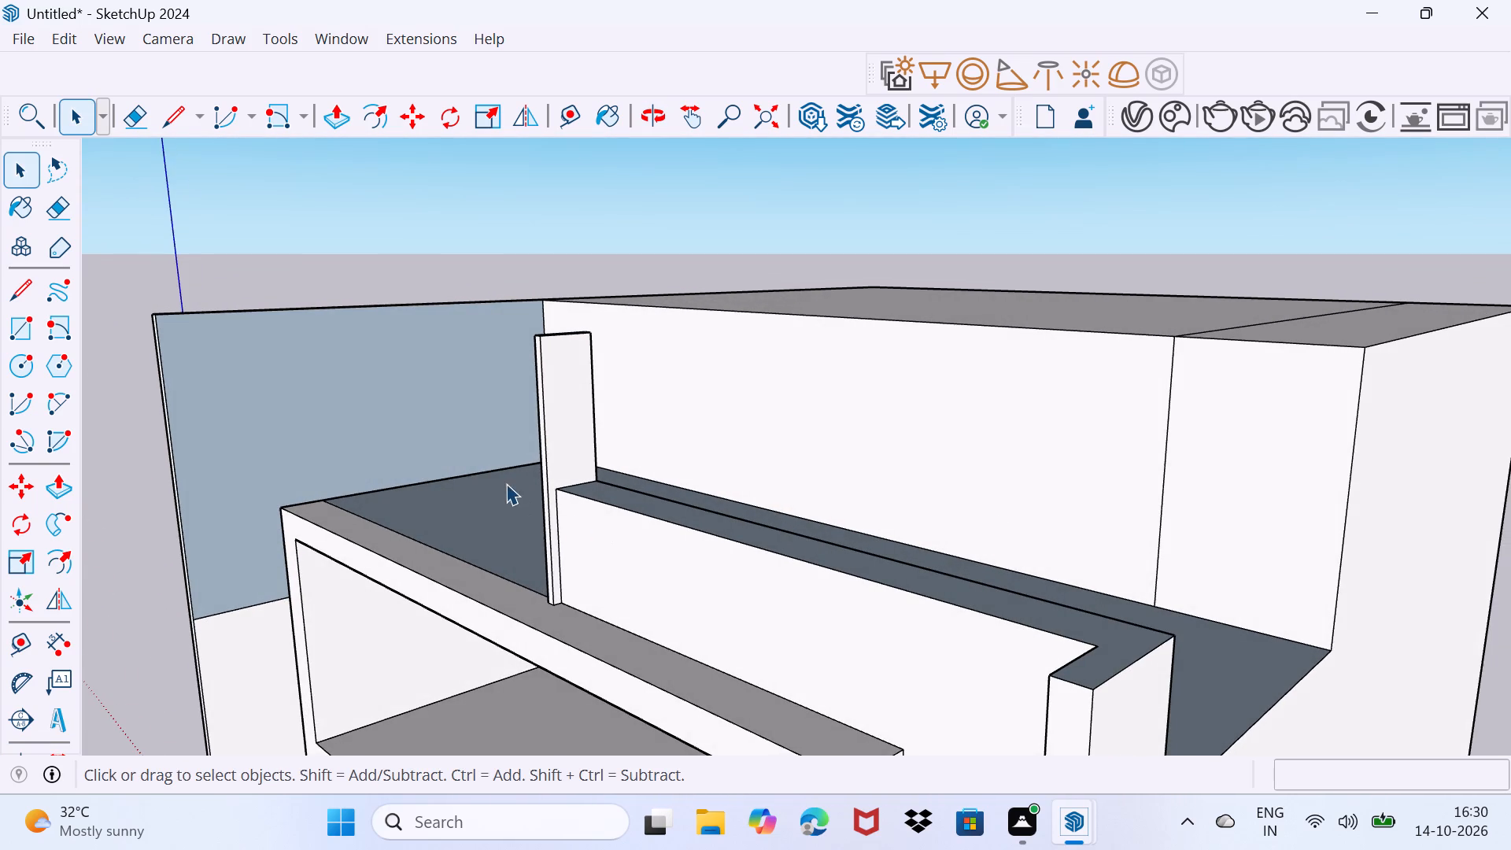
scroll(490, 462, "up", 1)
middle_click_drag(466, 385, 401, 432)
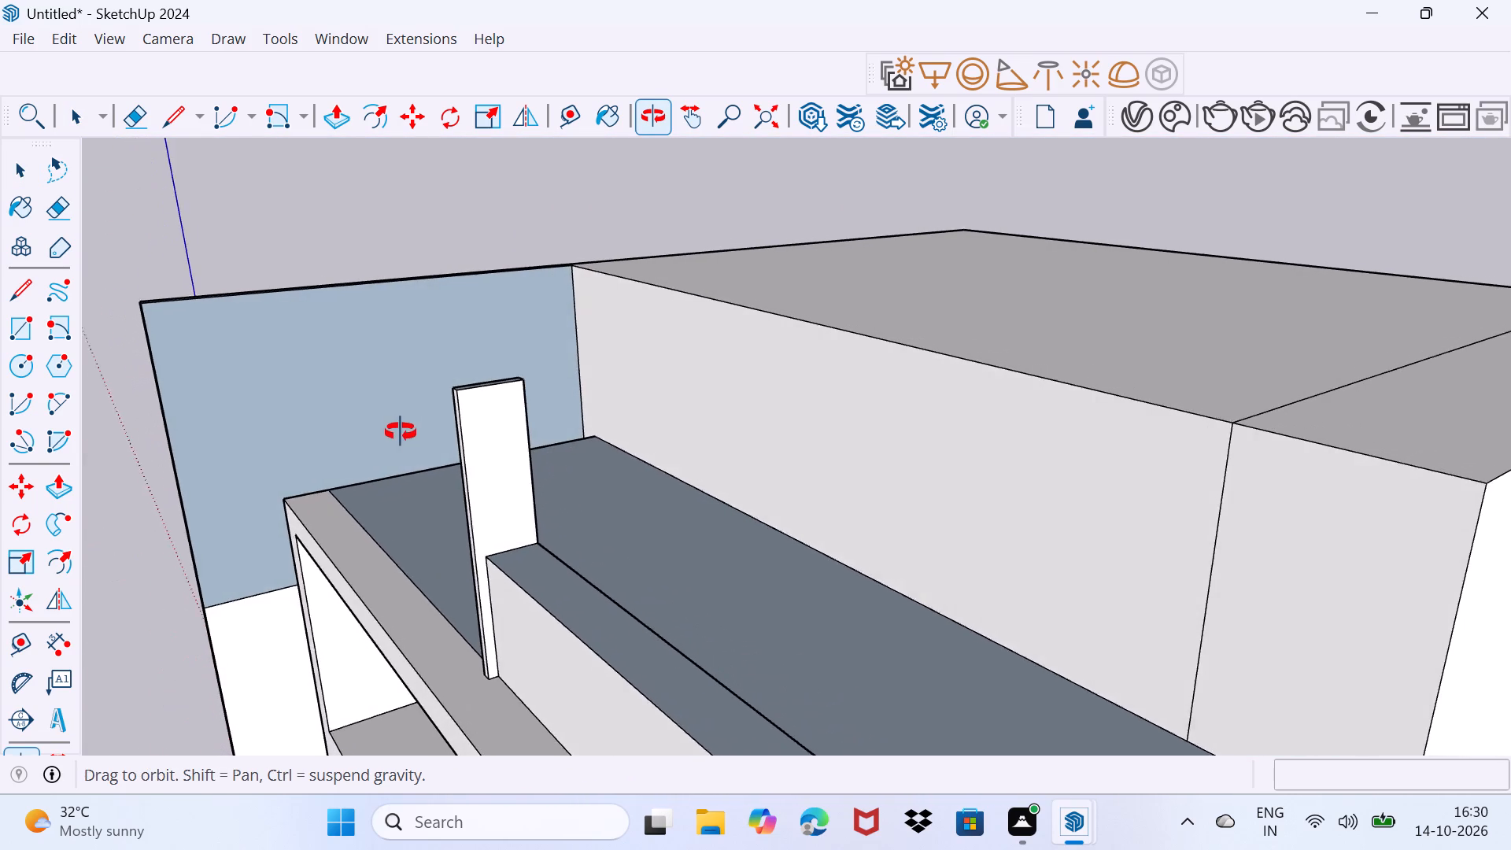
middle_click_drag(401, 432, 390, 432)
scroll(438, 367, "up", 2)
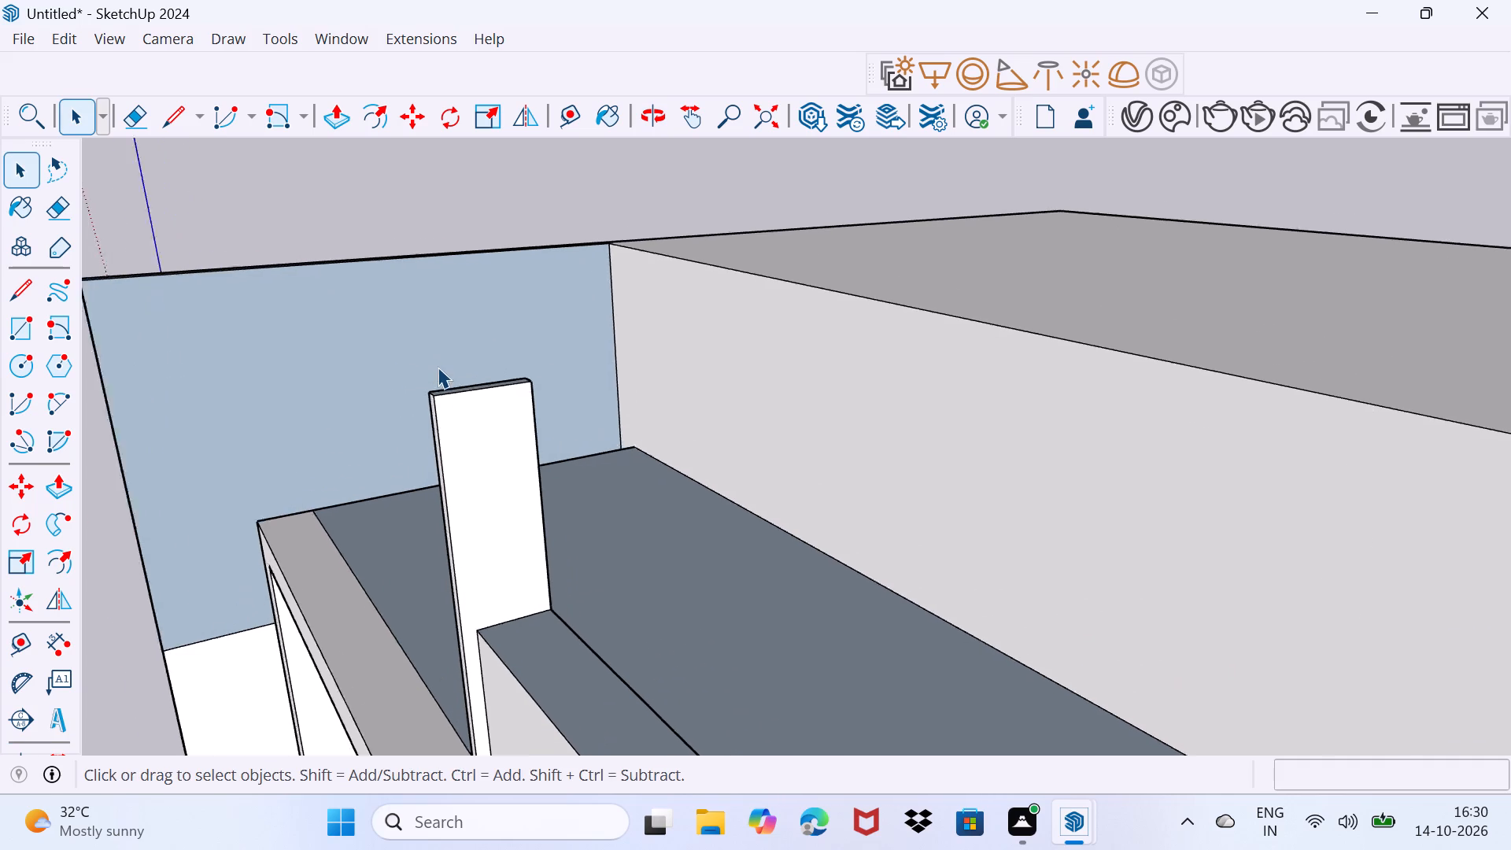
scroll(438, 367, "up", 1)
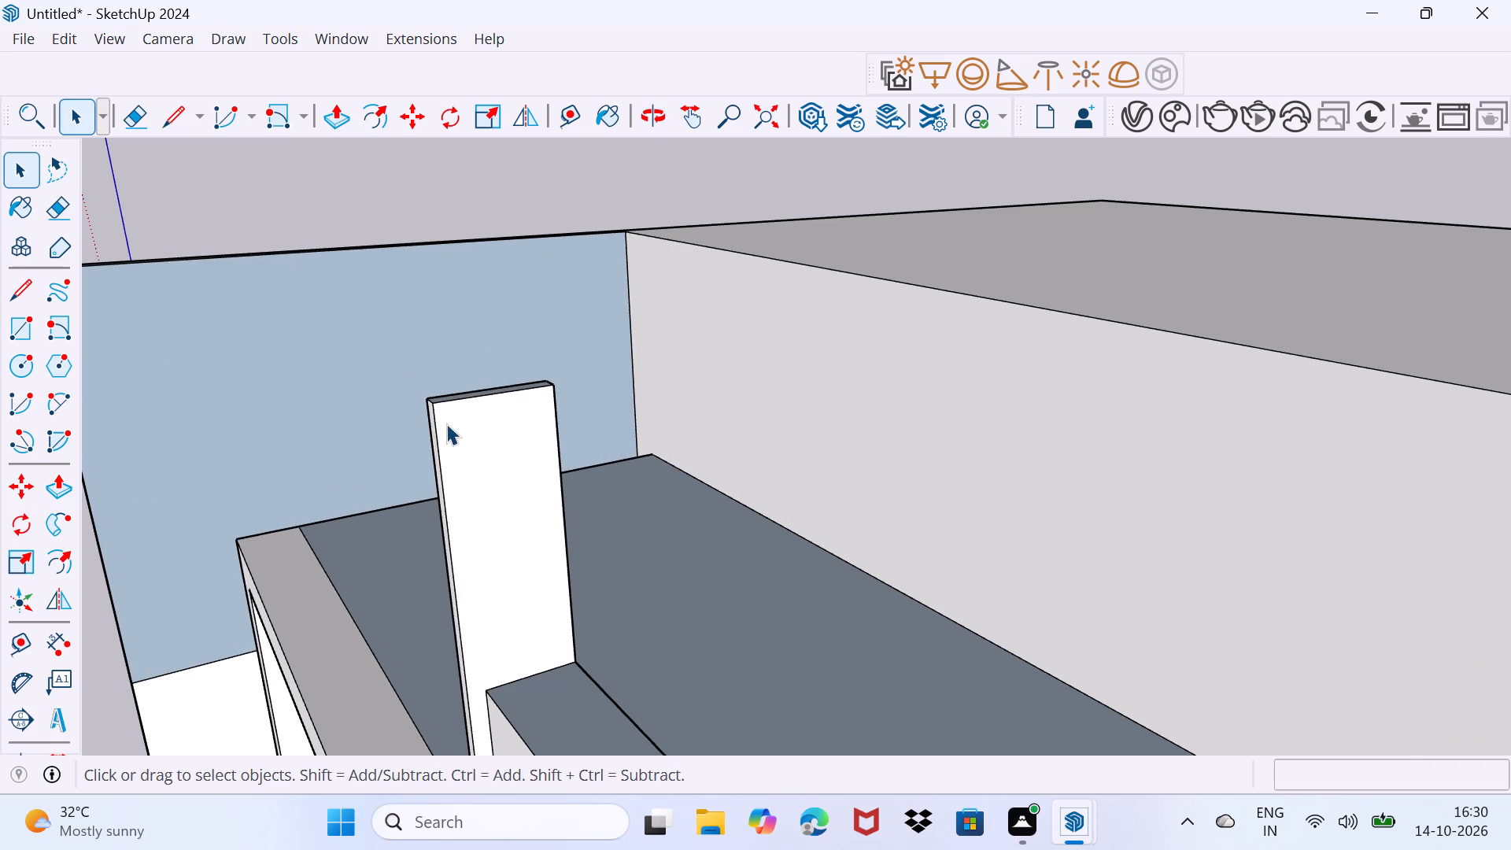
key("r")
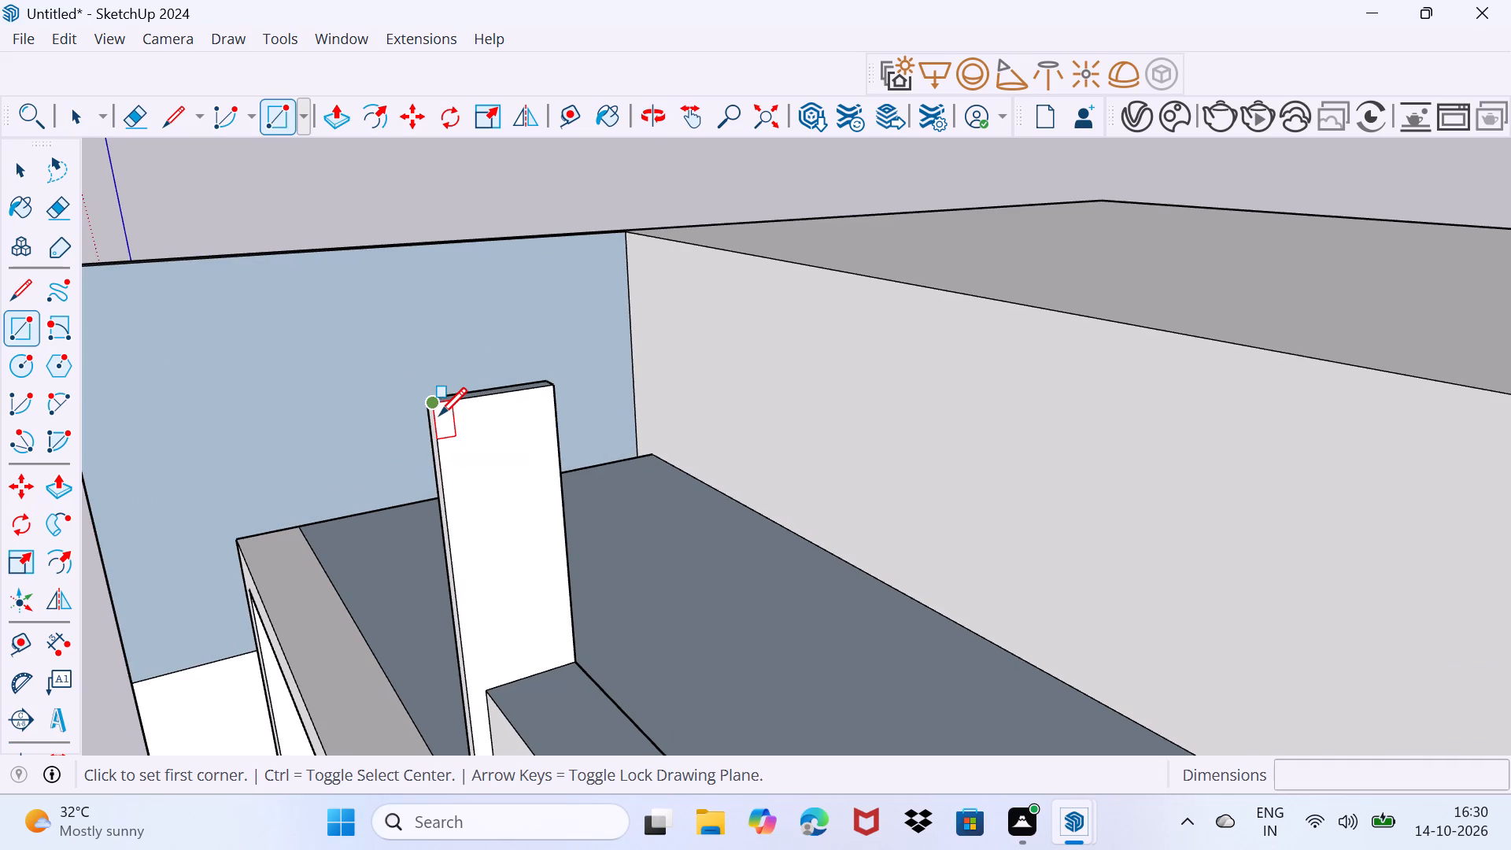
left_click(439, 415)
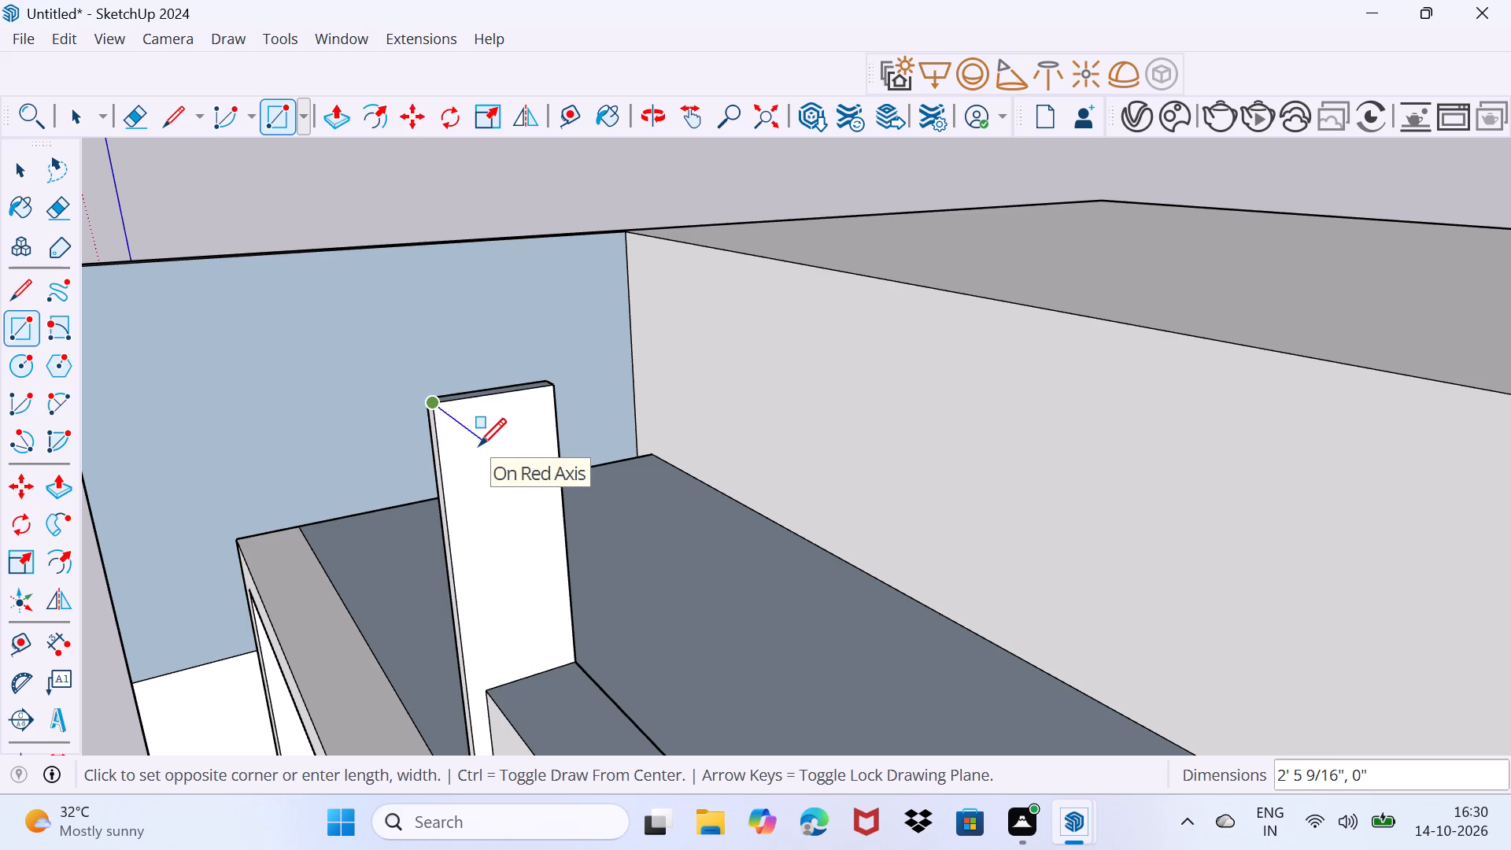
left_click(556, 453)
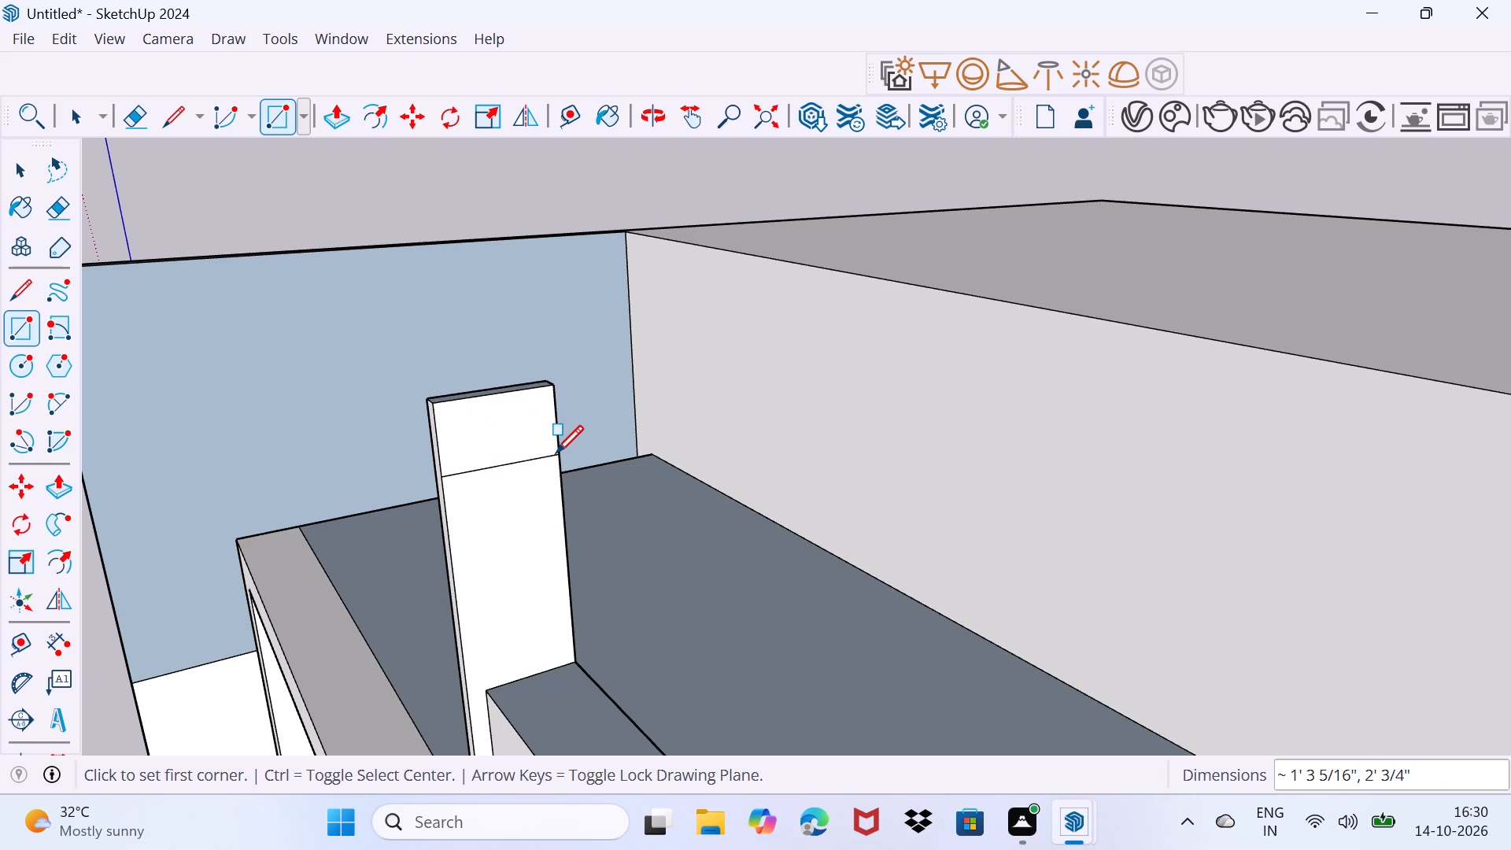
key("space")
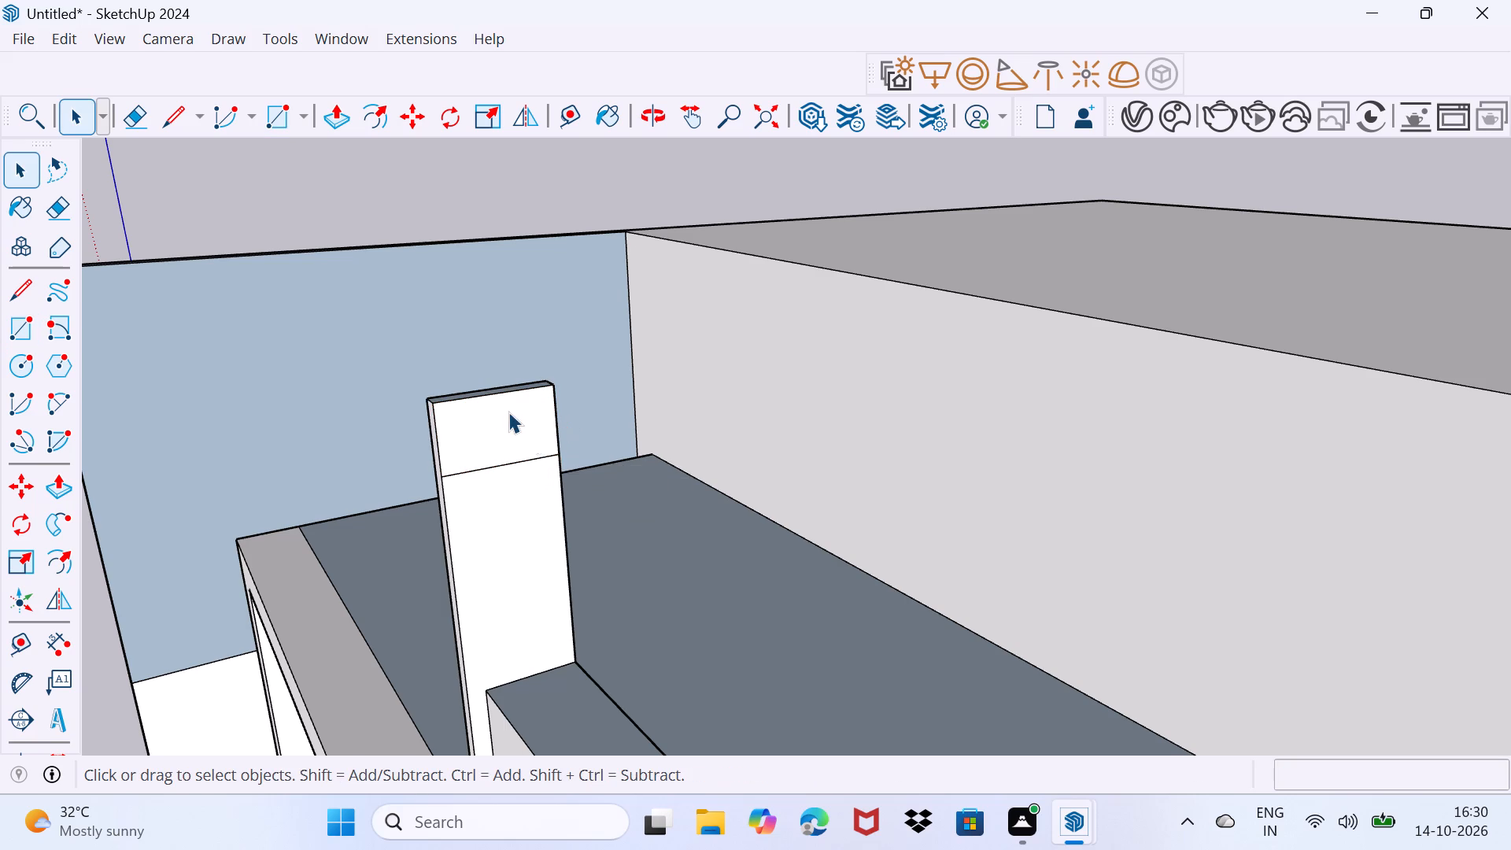
left_click(504, 417)
Draw a line across the front wall's top from its inner corner to the back edge, separating the short return section.
scroll(504, 417, "down", 13)
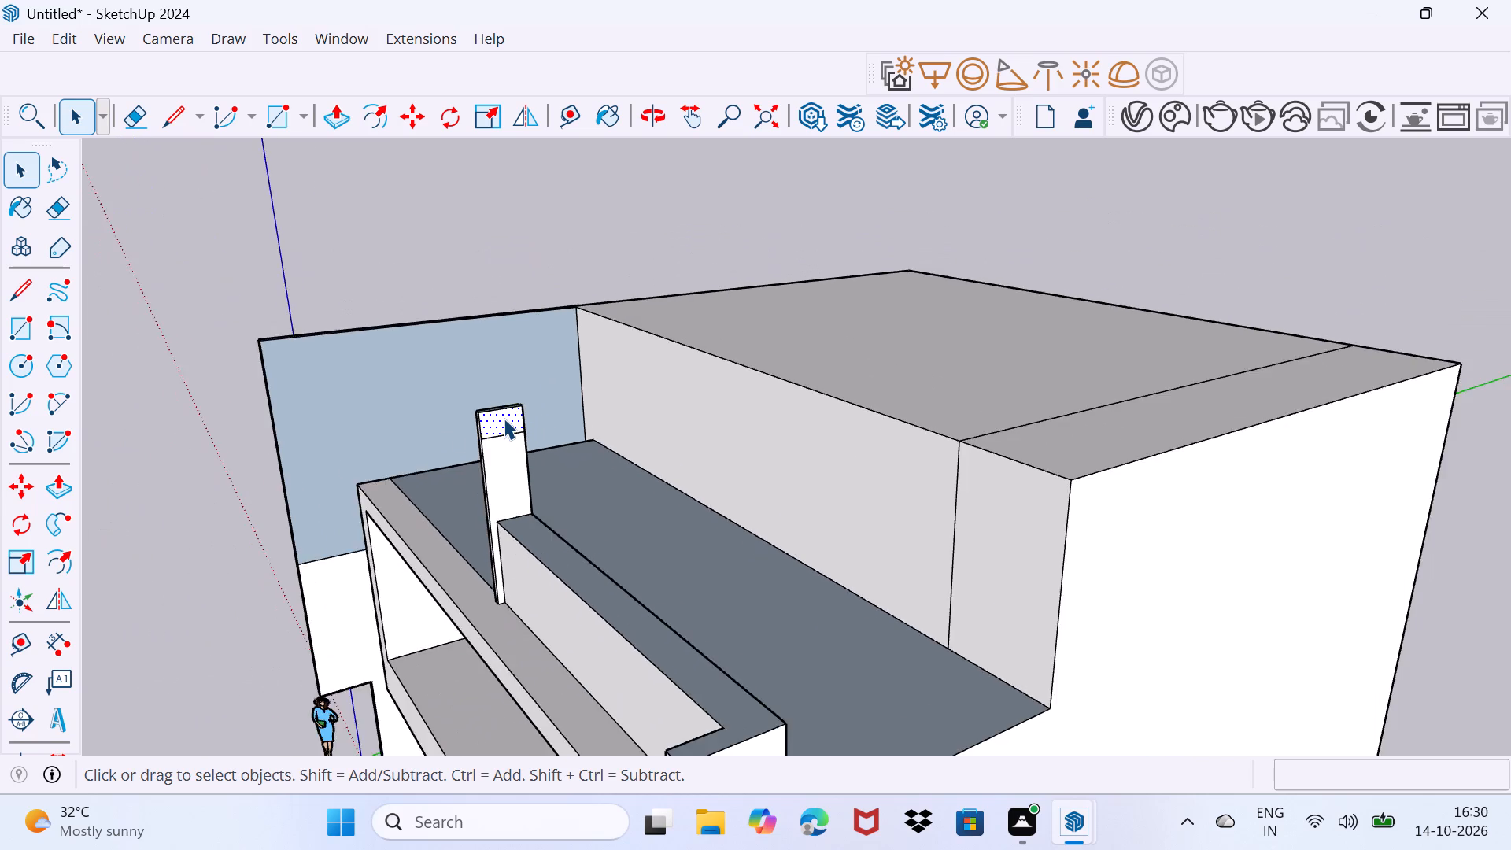
scroll(504, 418, "down", 2)
scroll(657, 644, "up", 2)
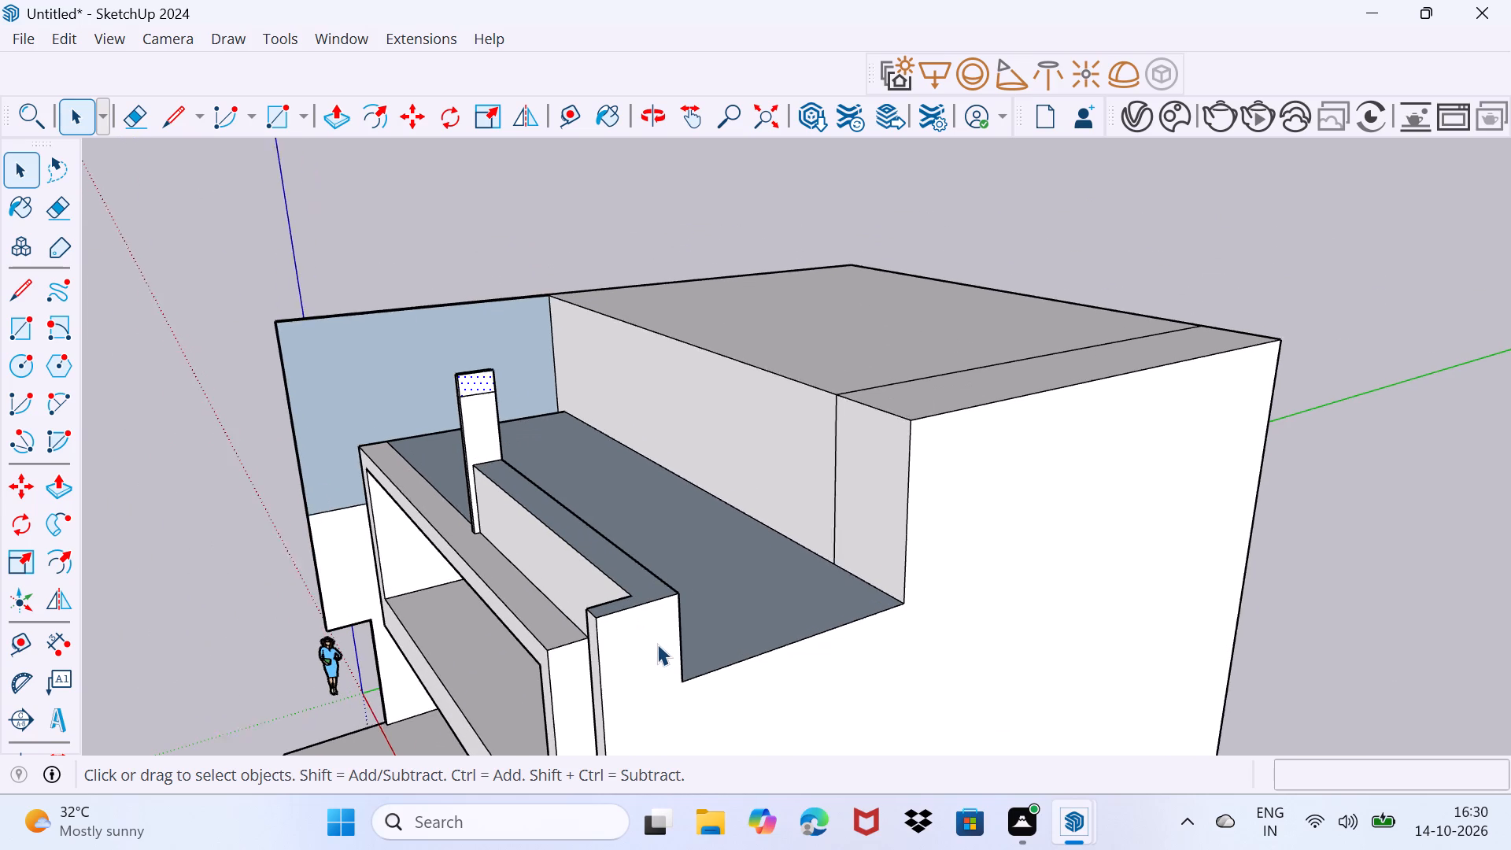
scroll(657, 644, "up", 8)
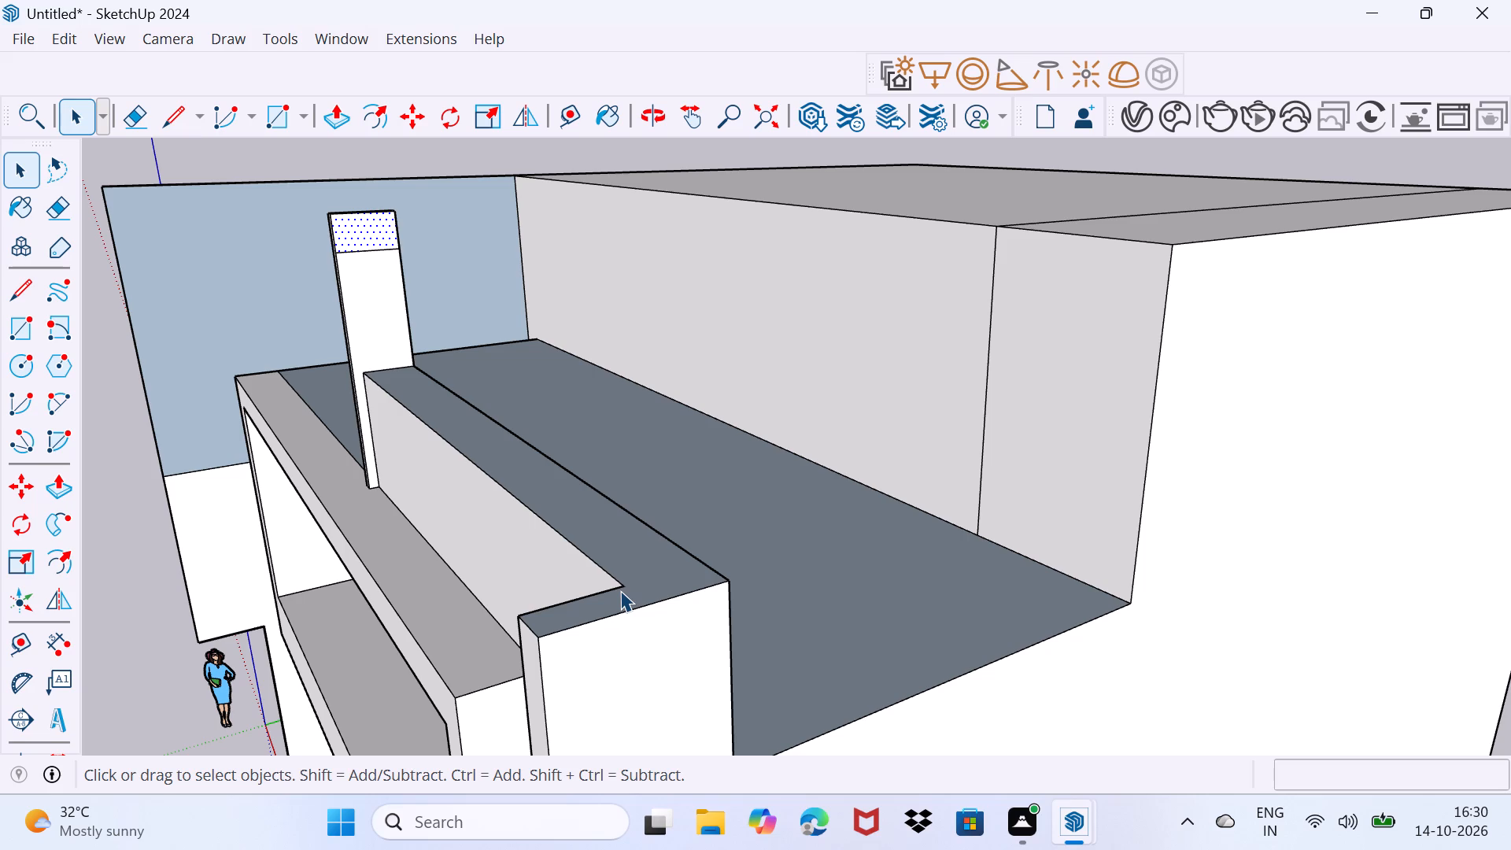
key("l")
left_click(622, 578)
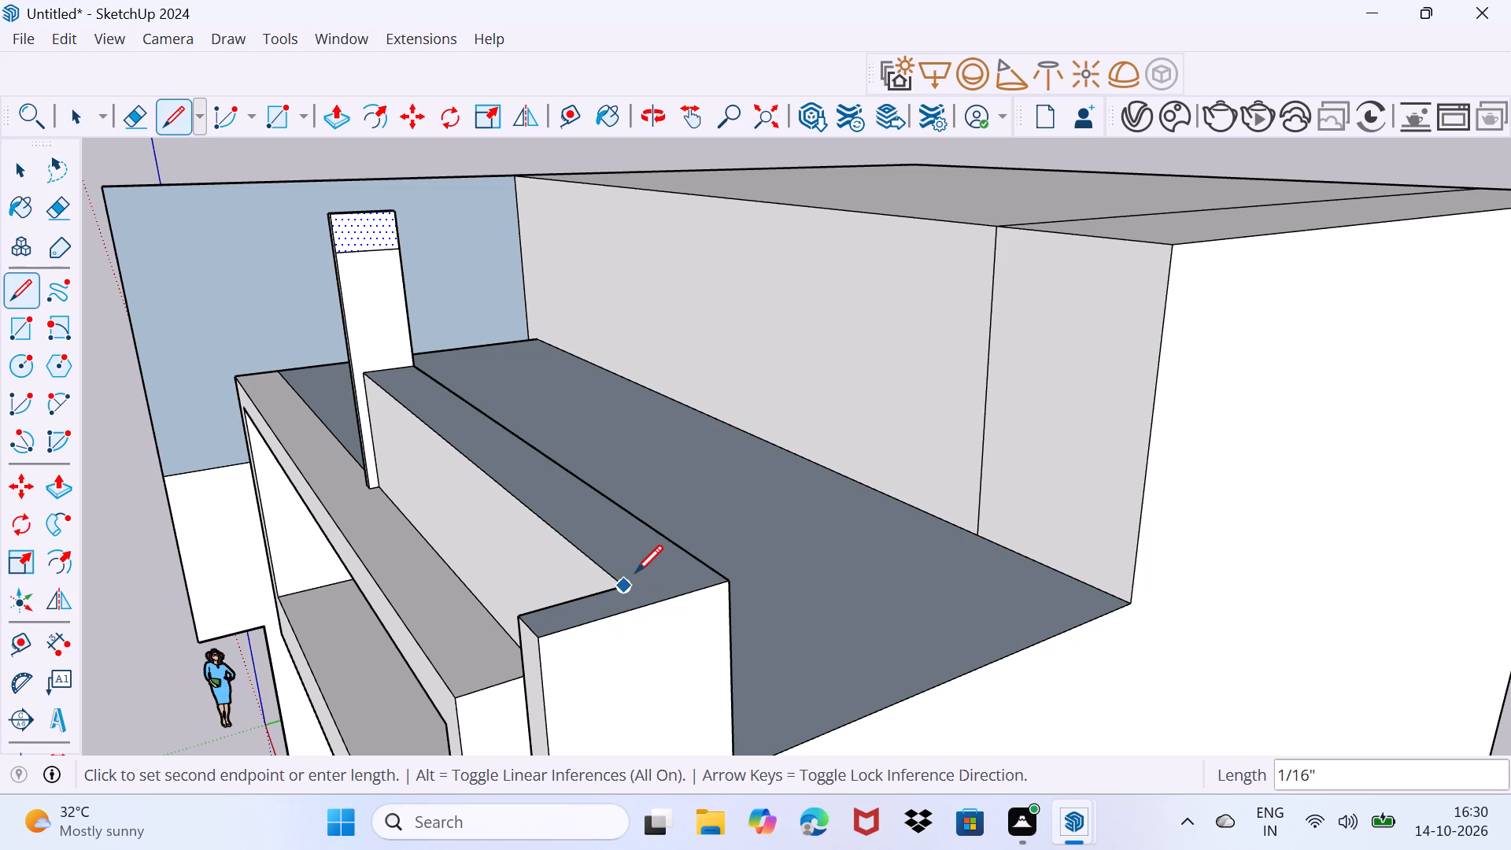
left_click(697, 561)
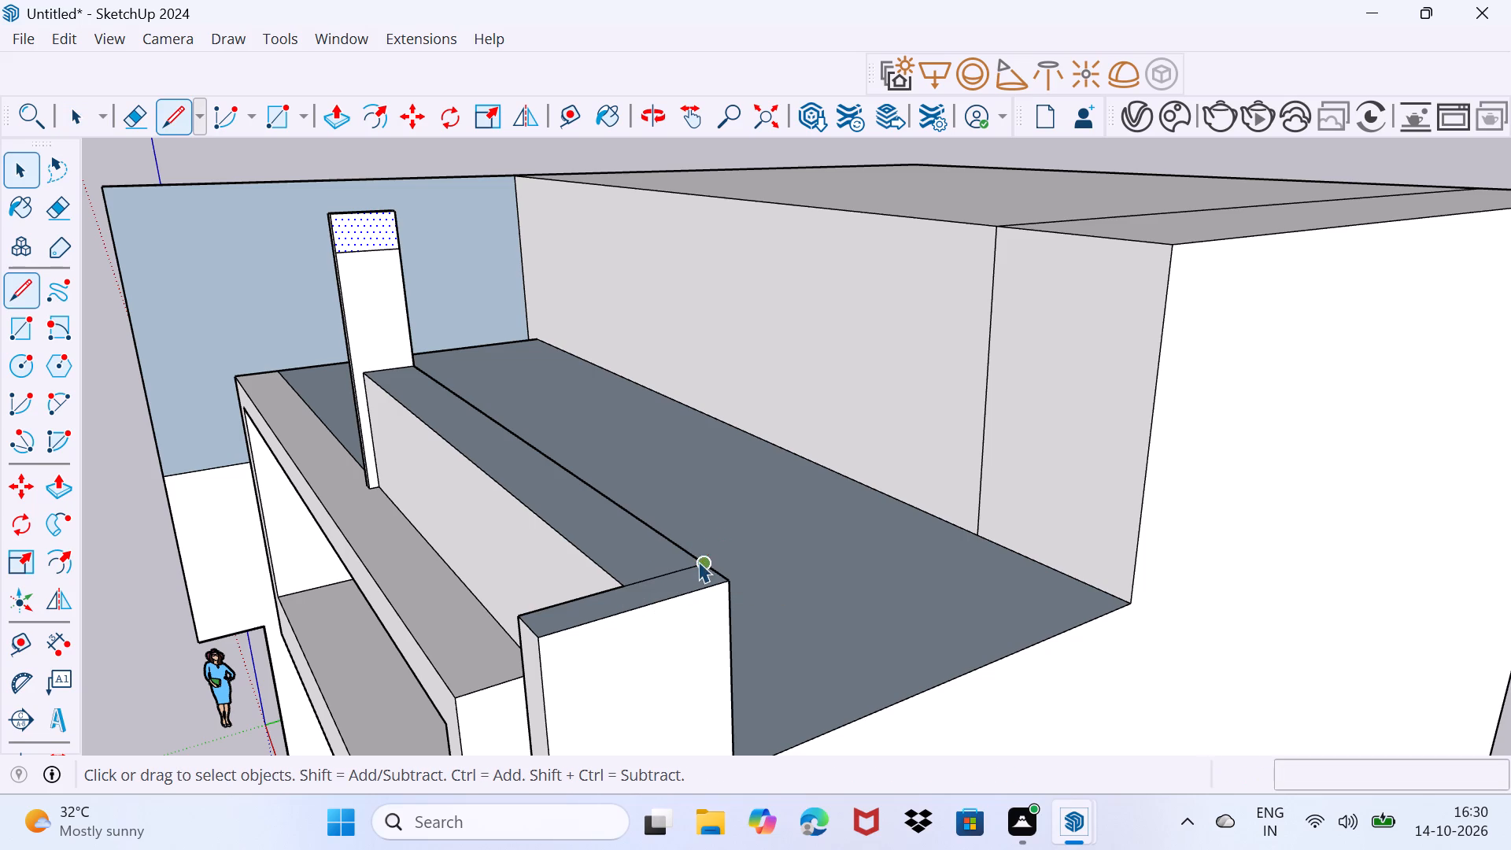
key("space")
Push/Pull the wall's short return section up 5' 5 9/16", level with the top of the opposite post.
scroll(678, 584, "up", 8)
middle_click(678, 582)
left_click(660, 611)
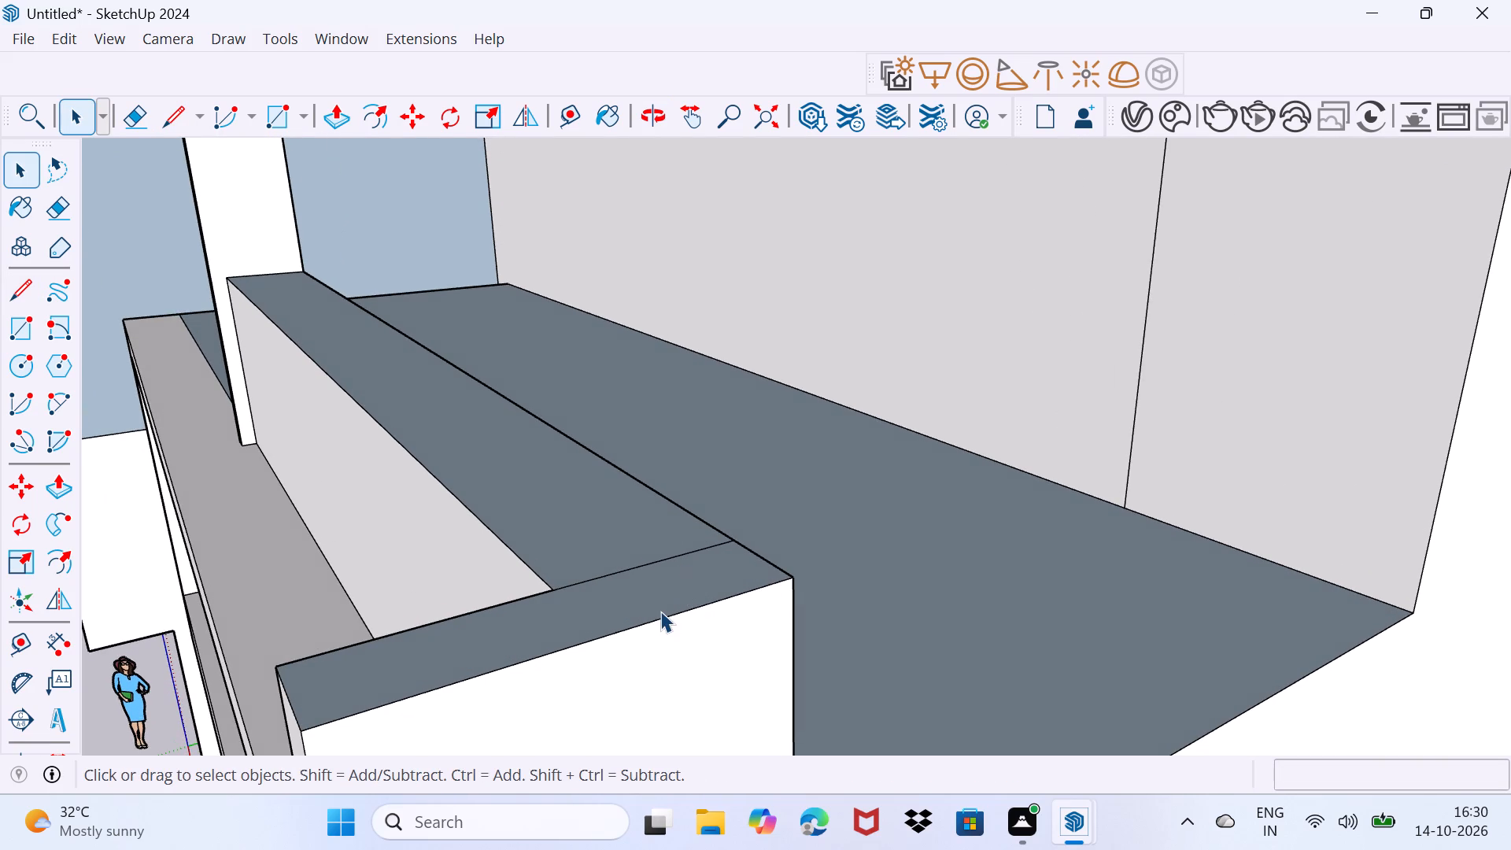
scroll(660, 610, "down", 10)
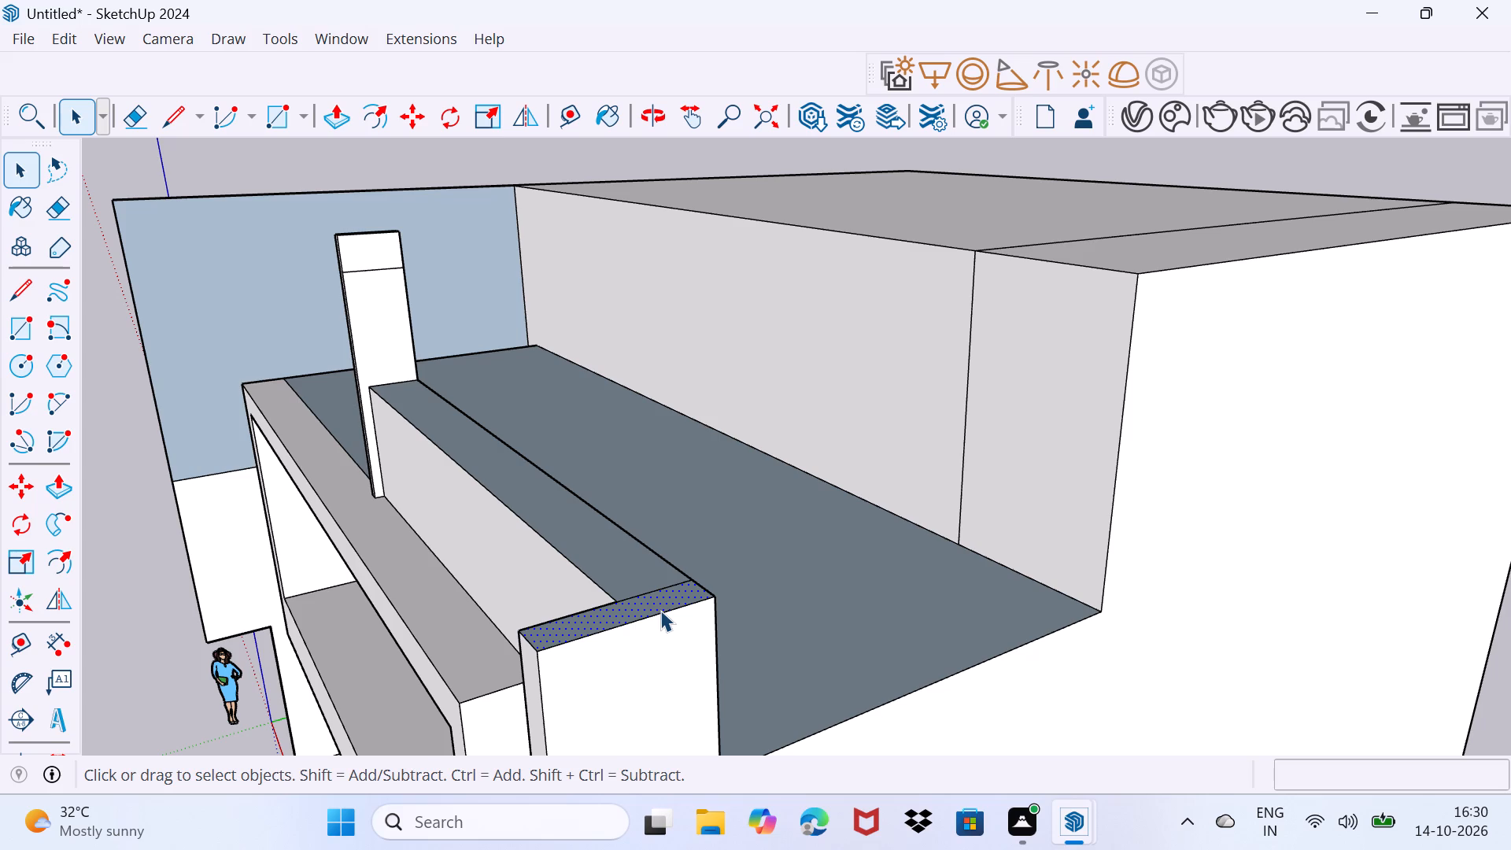
key("p")
left_click(660, 610)
scroll(526, 408, "down", 1)
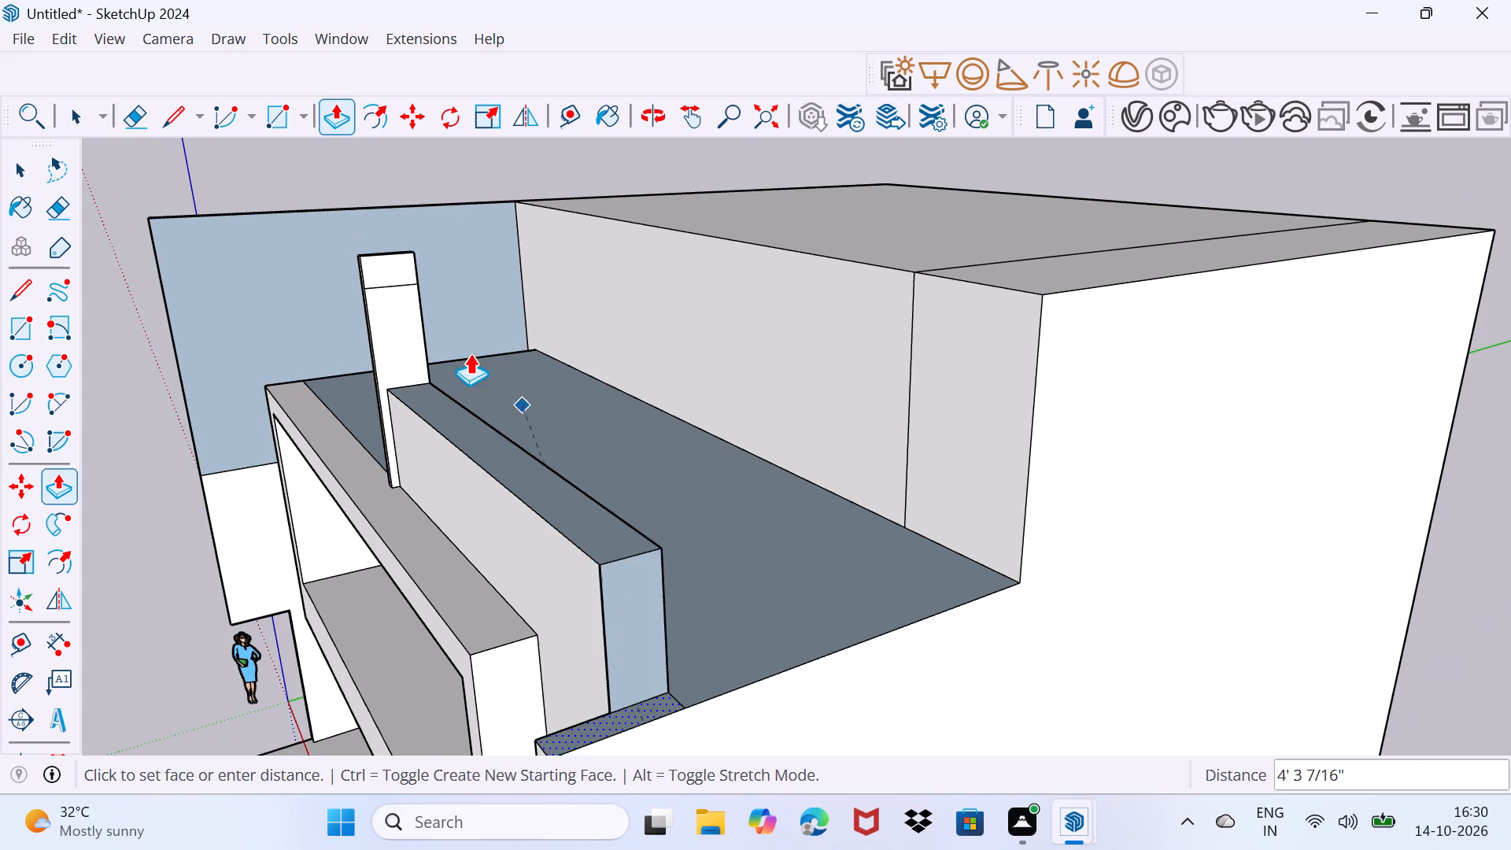
middle_click_drag(386, 266, 550, 419)
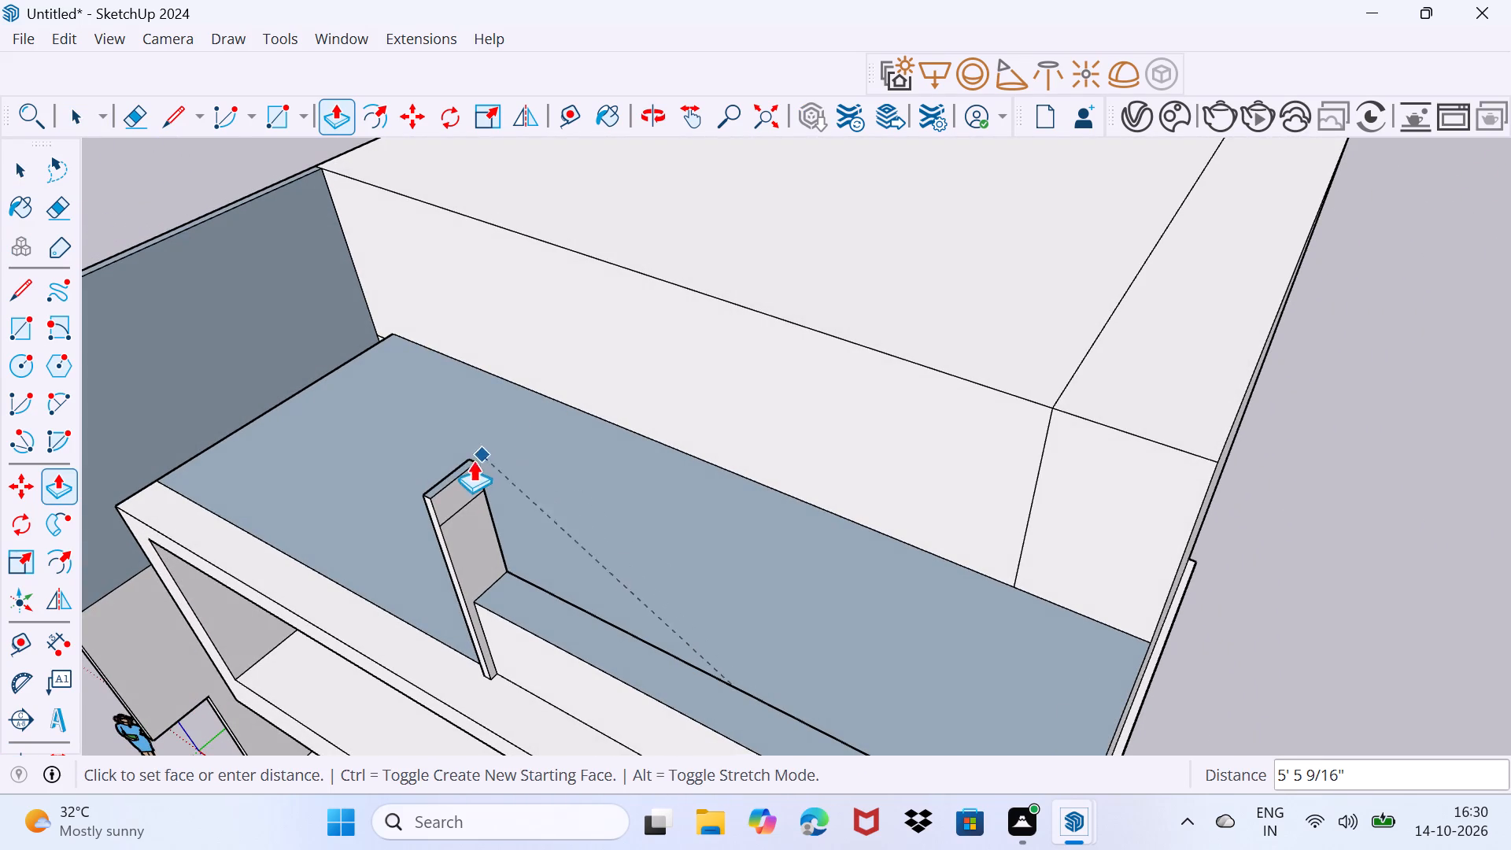
left_click(457, 468)
scroll(457, 468, "down", 8)
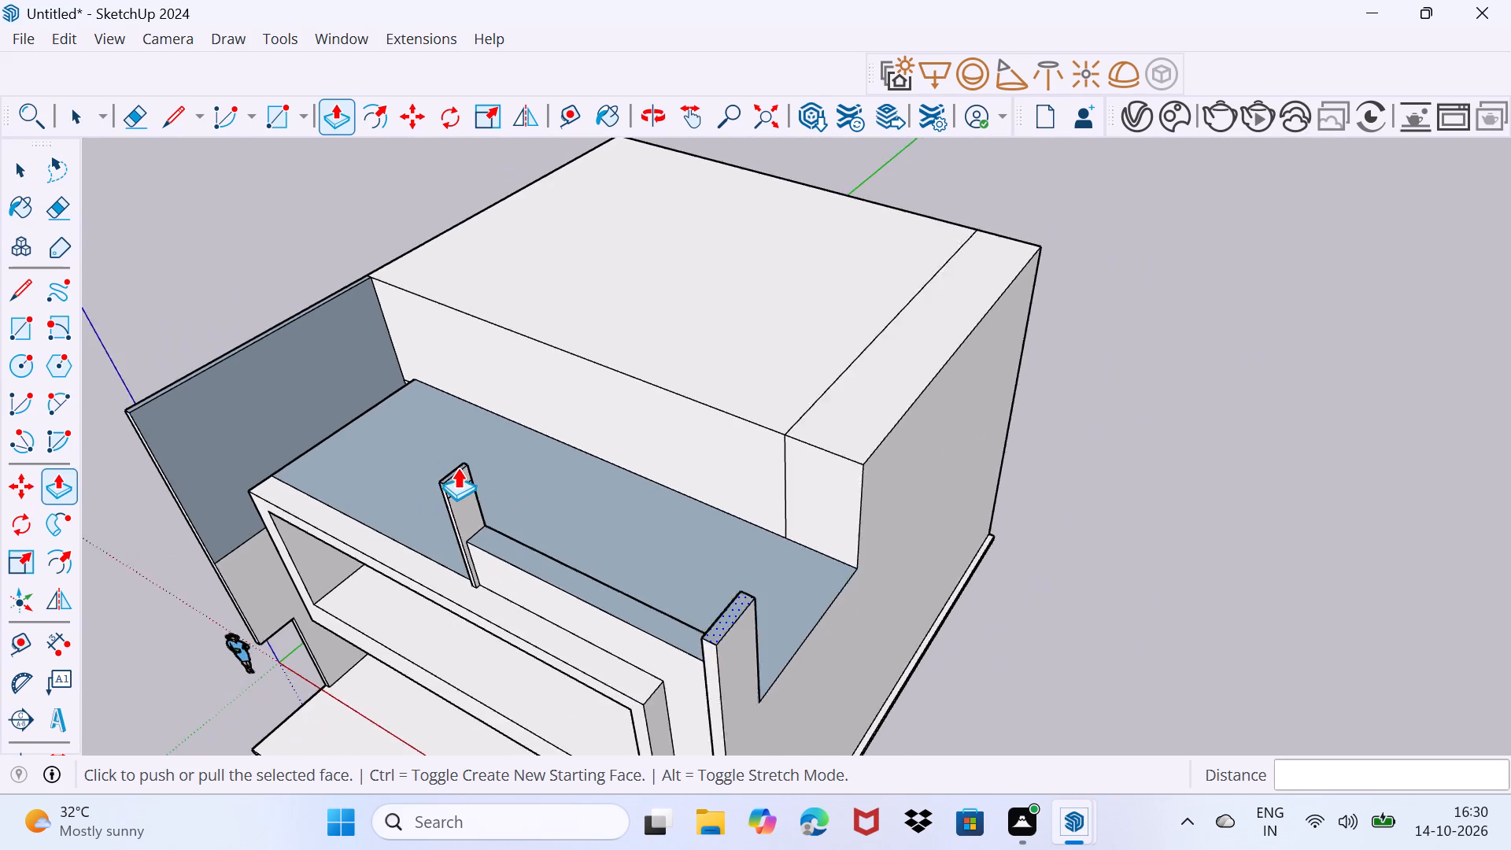
Push/Pull the rectangle at the top of the slim post 20' 9 7/8" across to the opposite corner post, forming the top beam.
middle_click_drag(584, 603, 608, 564)
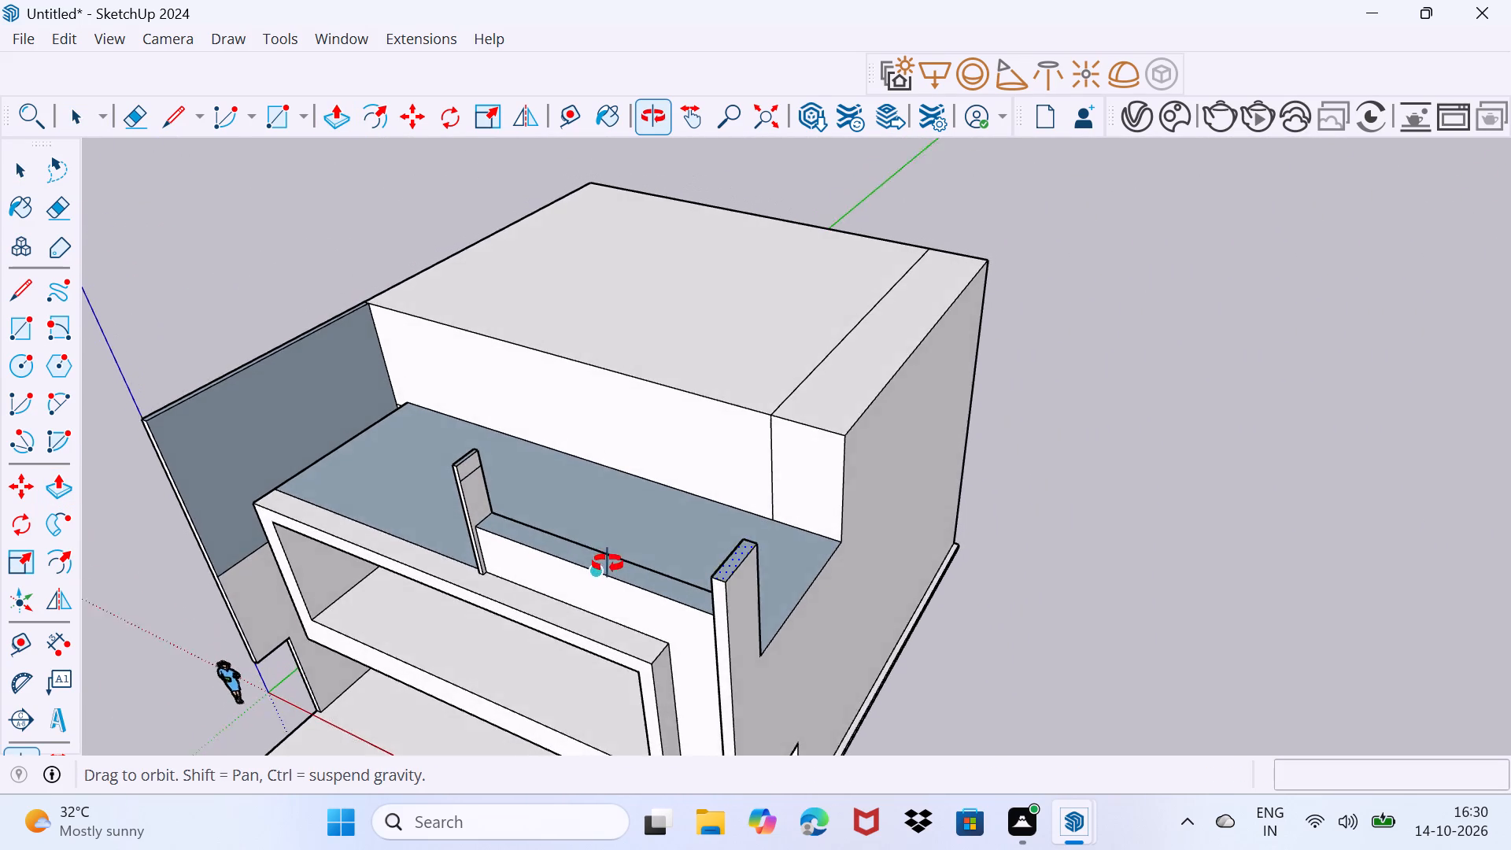
middle_click_drag(608, 564, 574, 553)
scroll(434, 419, "up", 7)
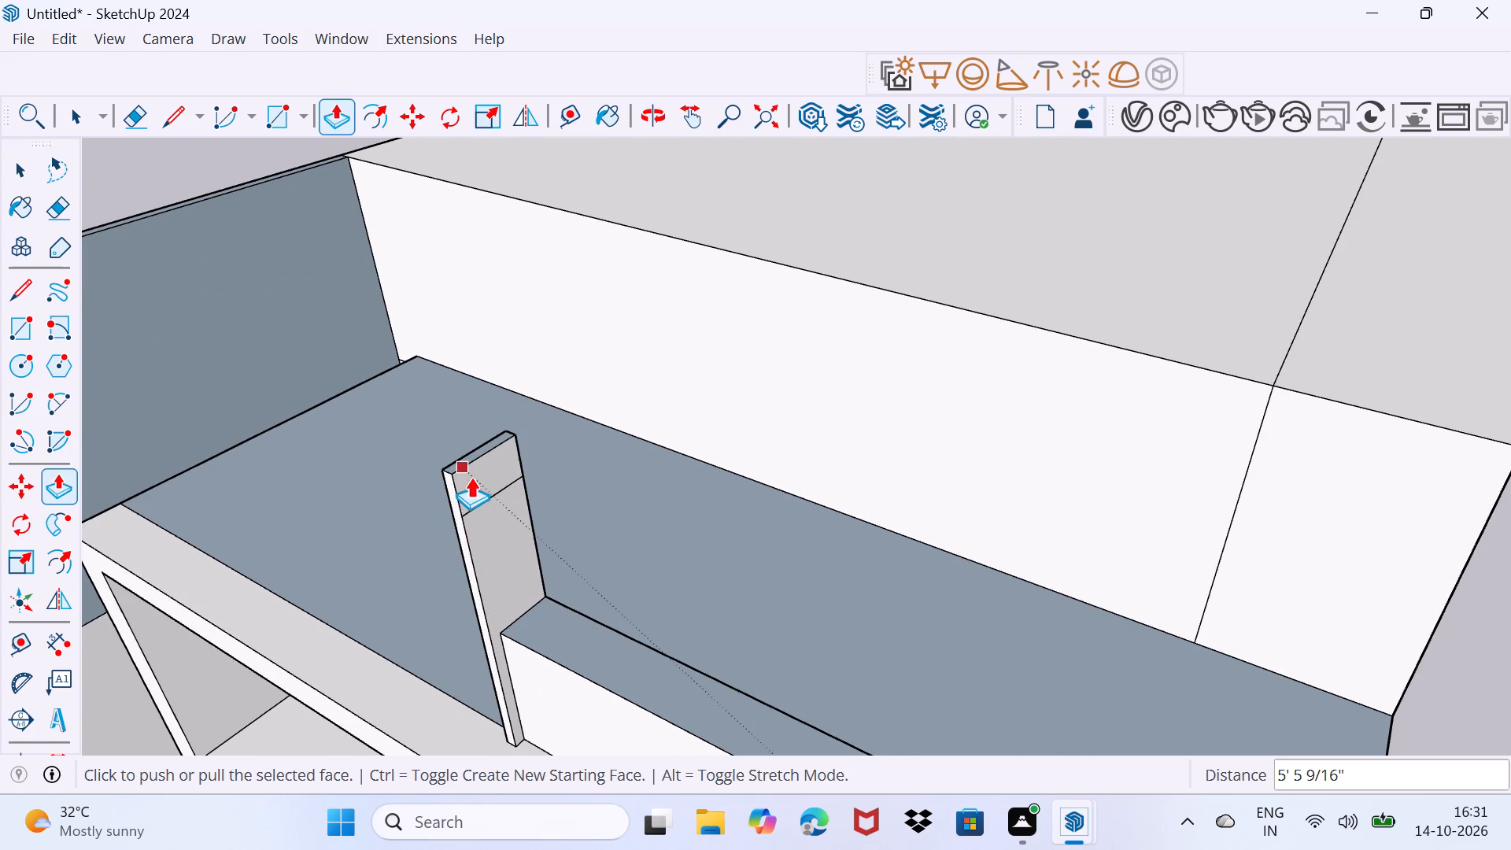
key("space")
left_click(476, 486)
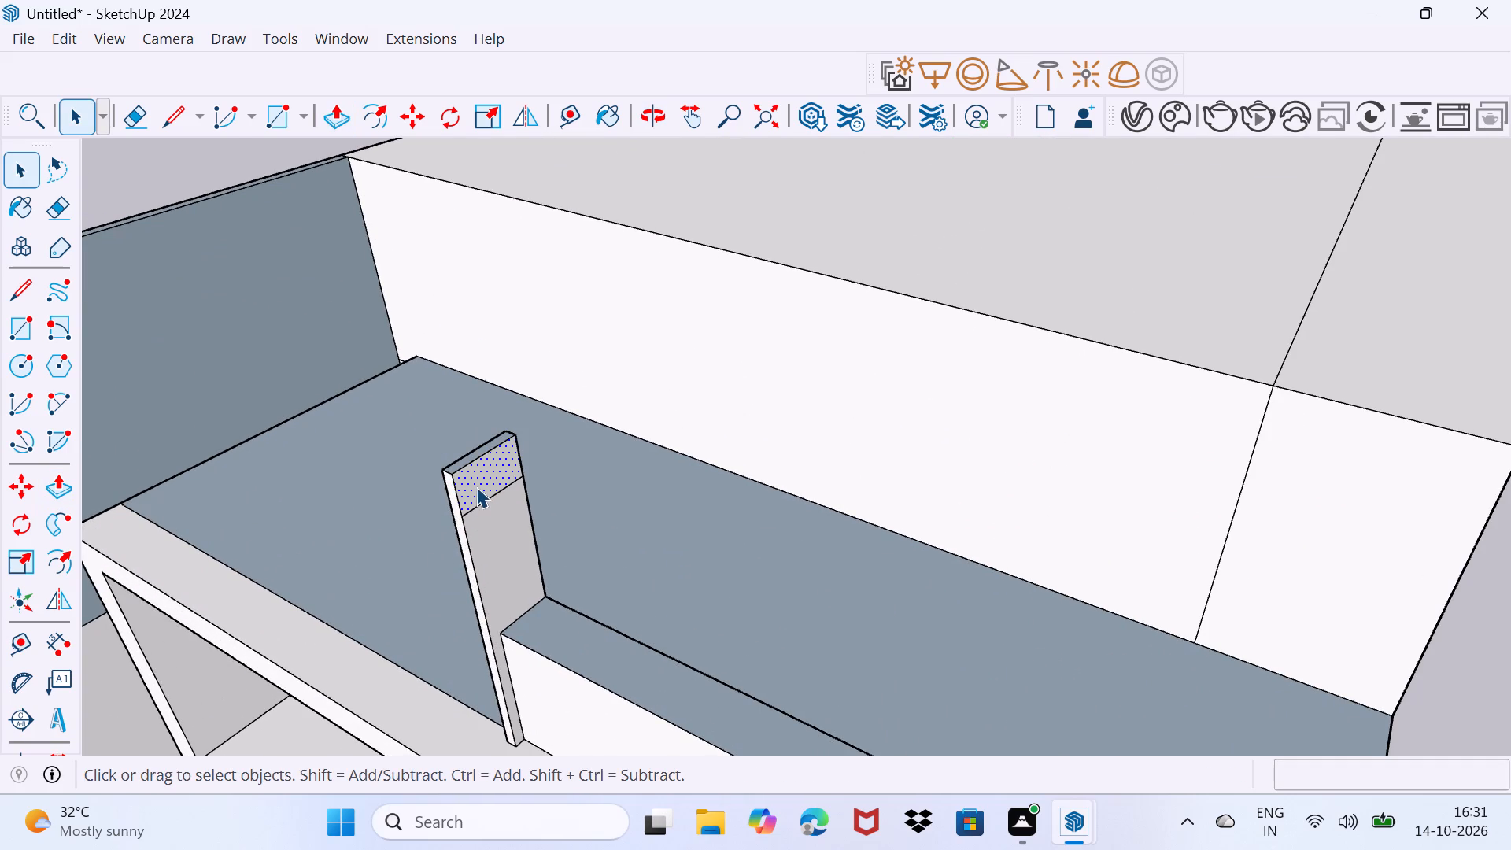
key("p")
left_click(476, 486)
scroll(577, 506, "down", 7)
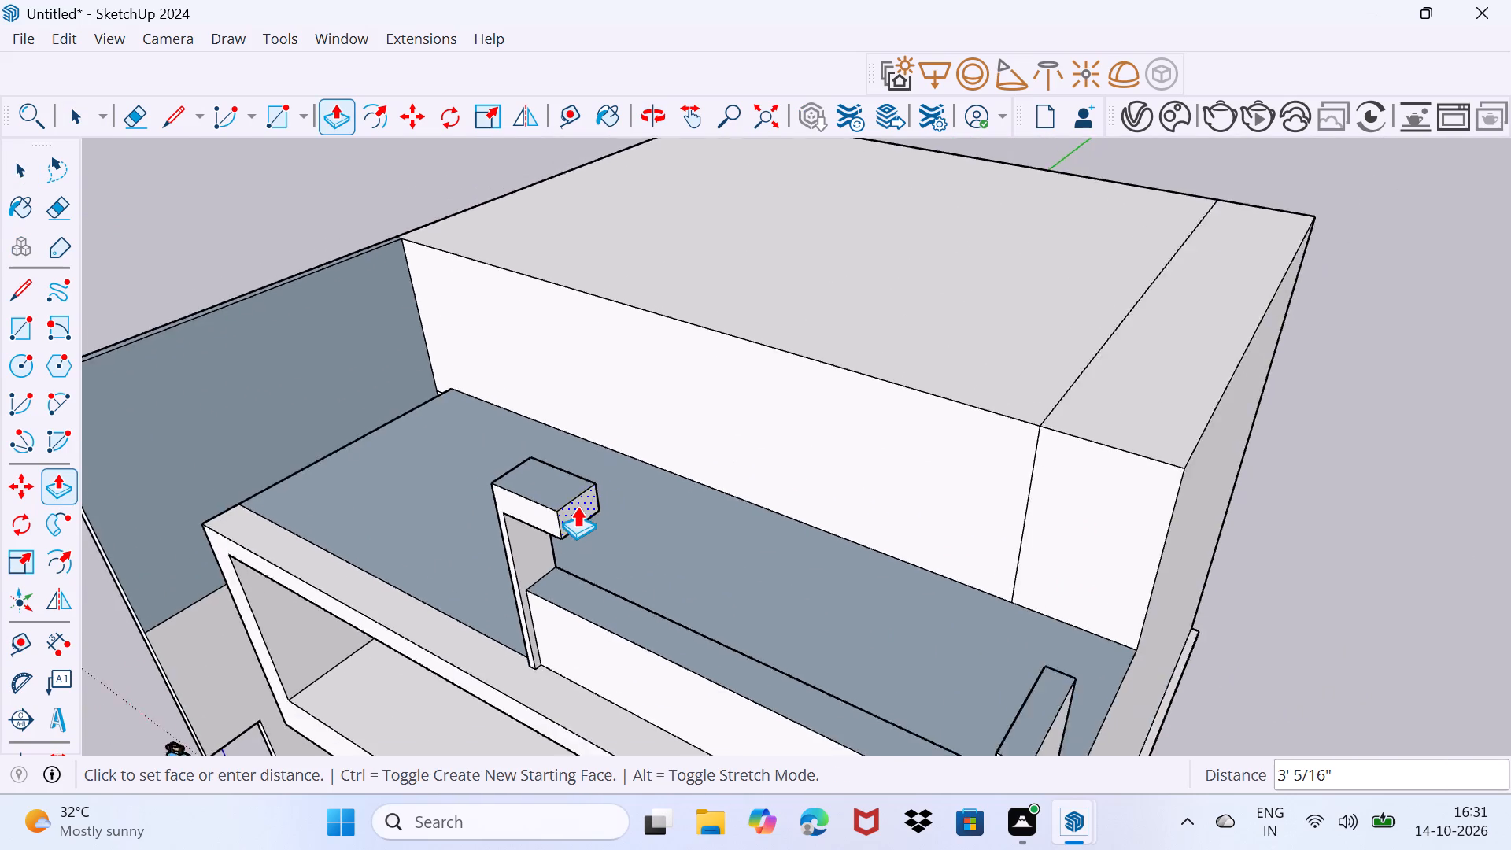
scroll(577, 506, "down", 5)
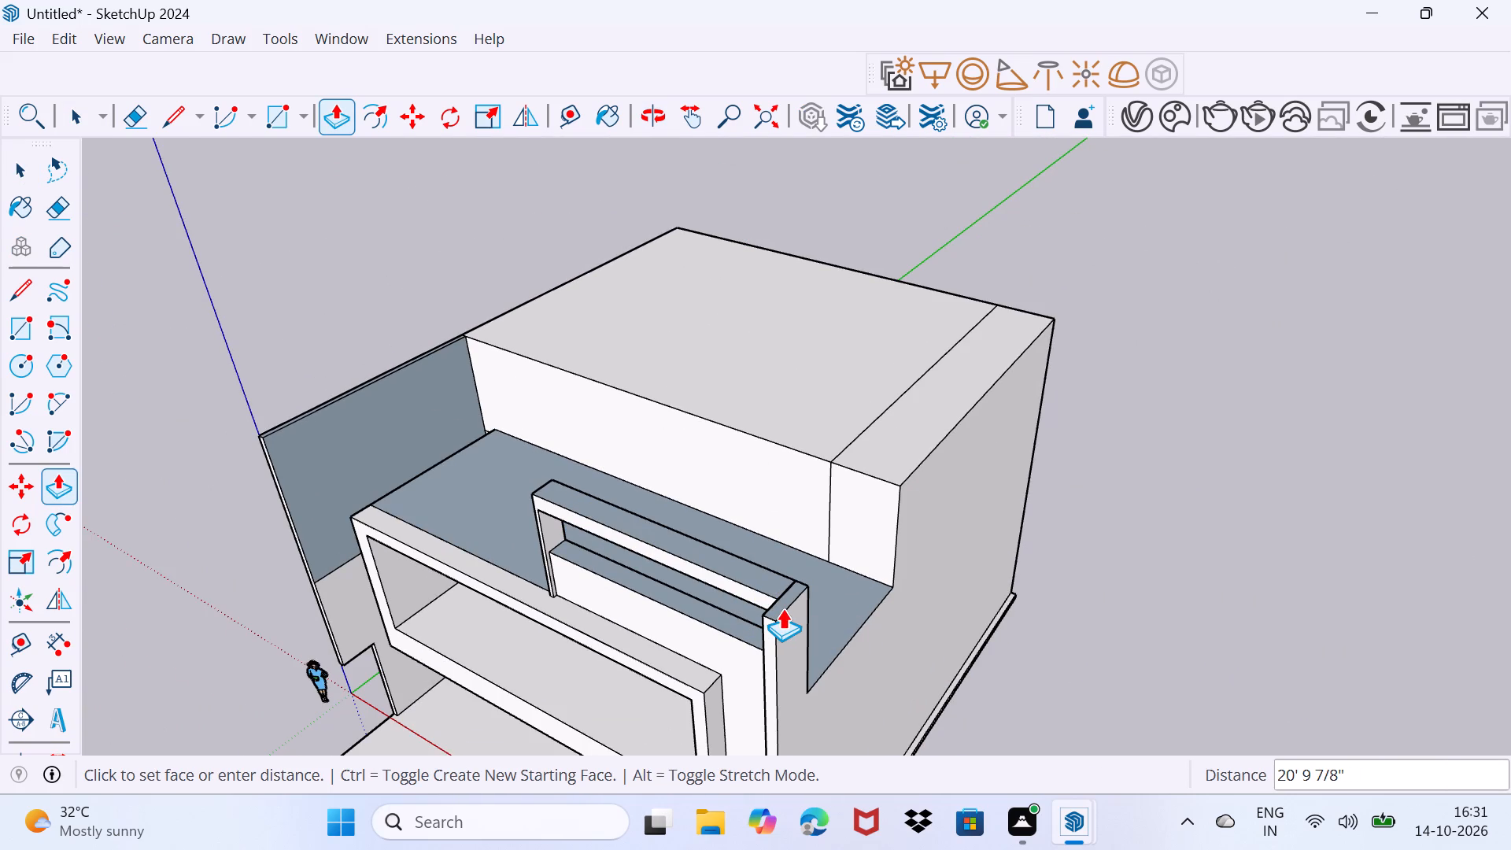
left_click(782, 608)
Push/Pull the beam's end face about 10 5/8" through the corner post to its outer side.
scroll(749, 619, "up", 2)
middle_click_drag(749, 619, 892, 604)
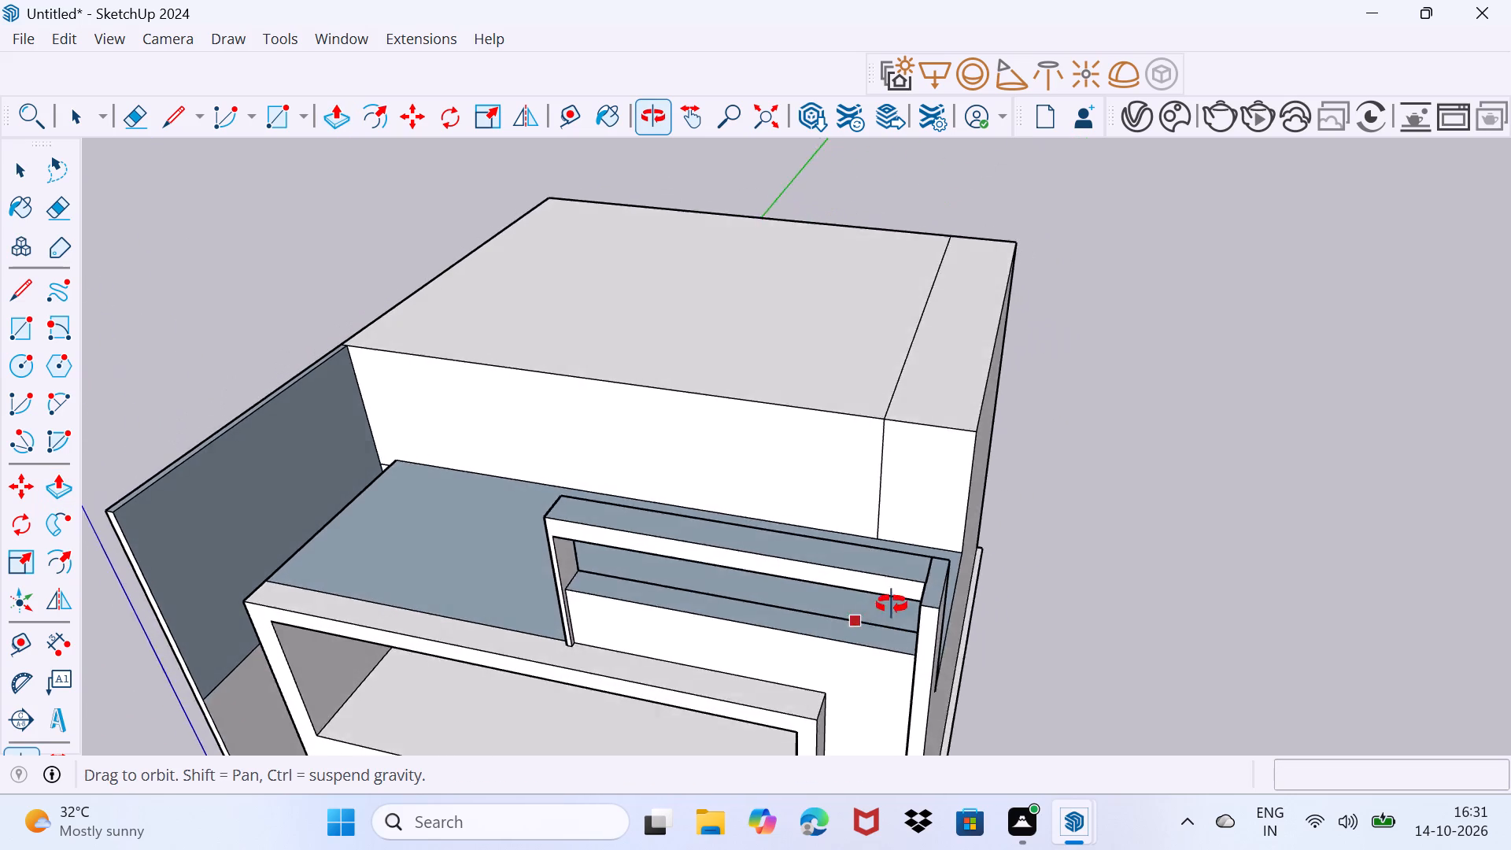
middle_click_drag(892, 604, 902, 597)
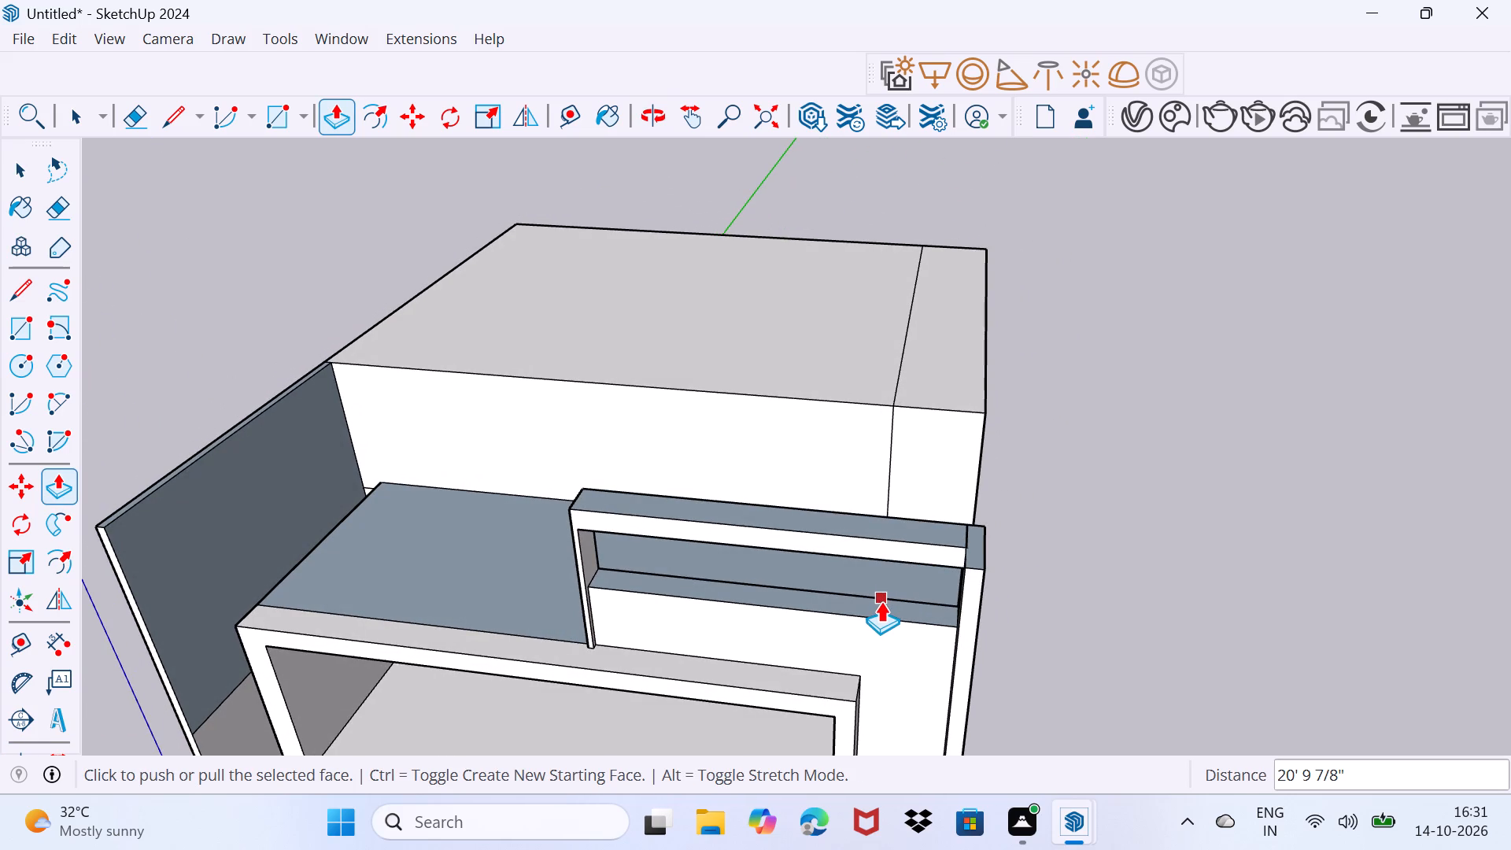
scroll(864, 587, "up", 2)
middle_click_drag(825, 563, 865, 485)
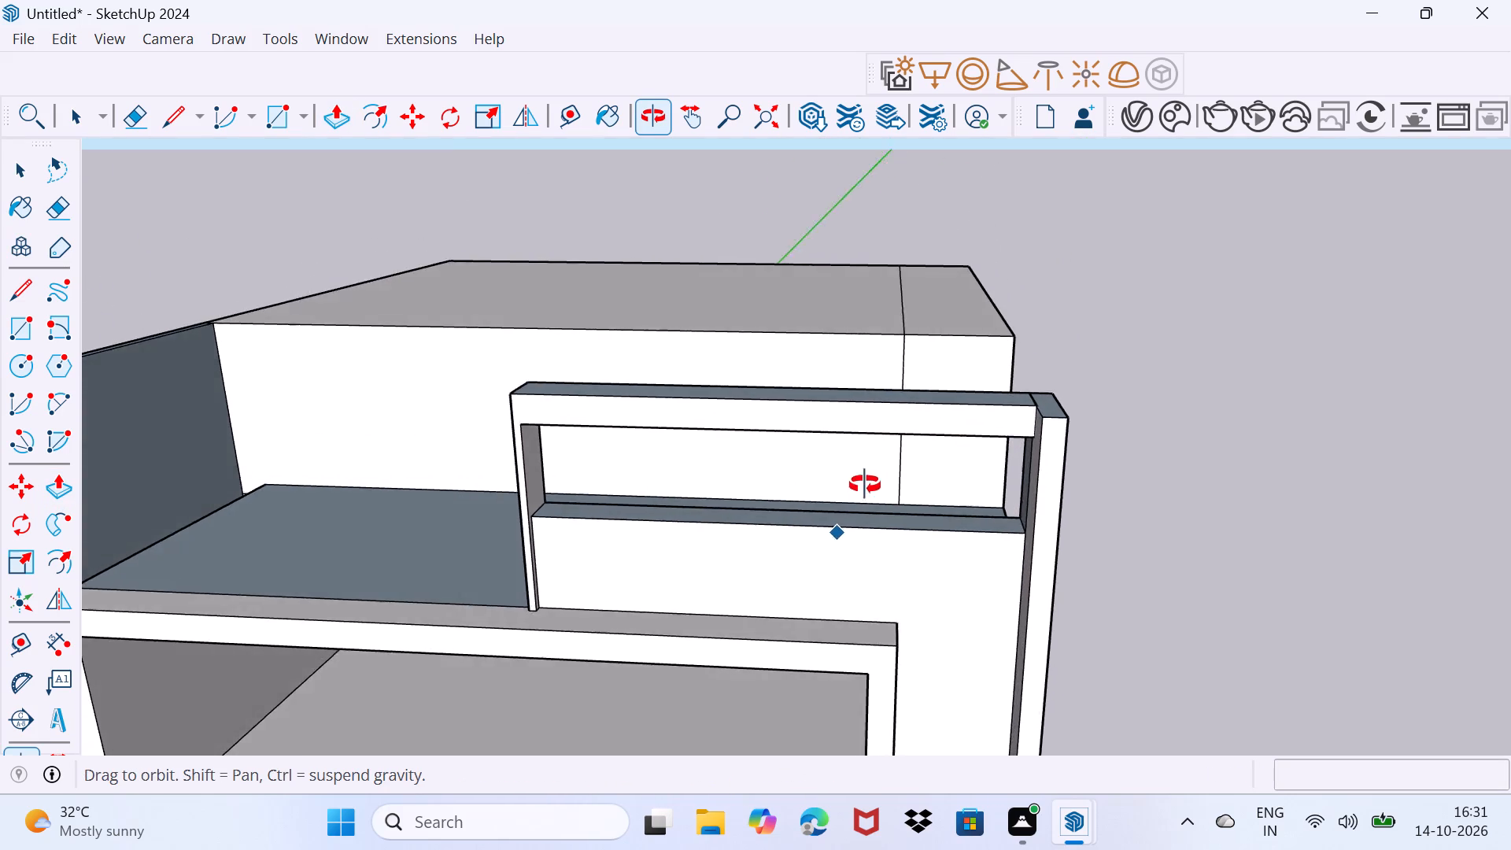
middle_click_drag(865, 485, 896, 479)
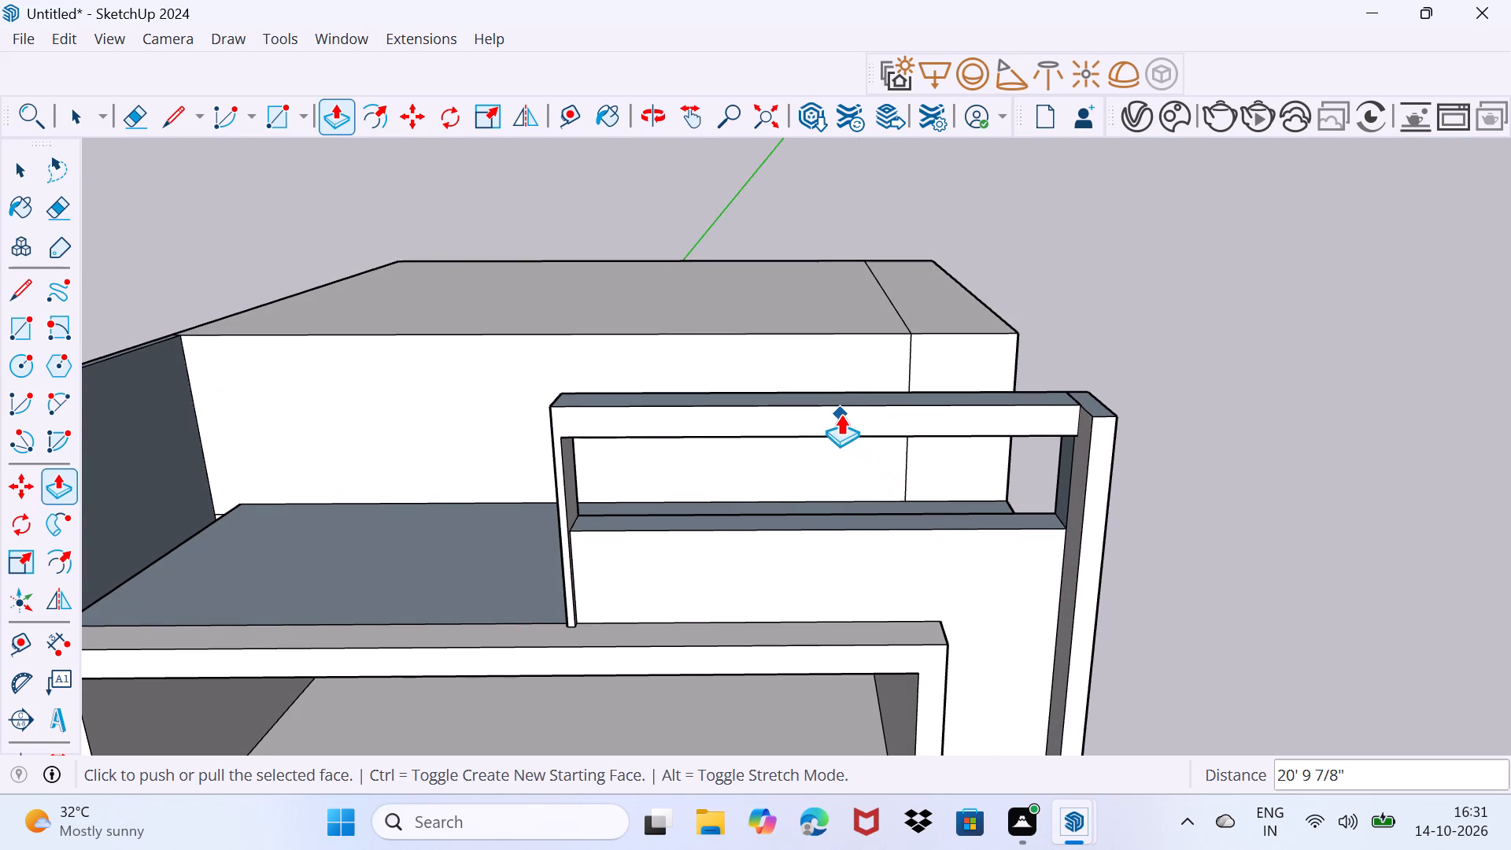
left_click(840, 414)
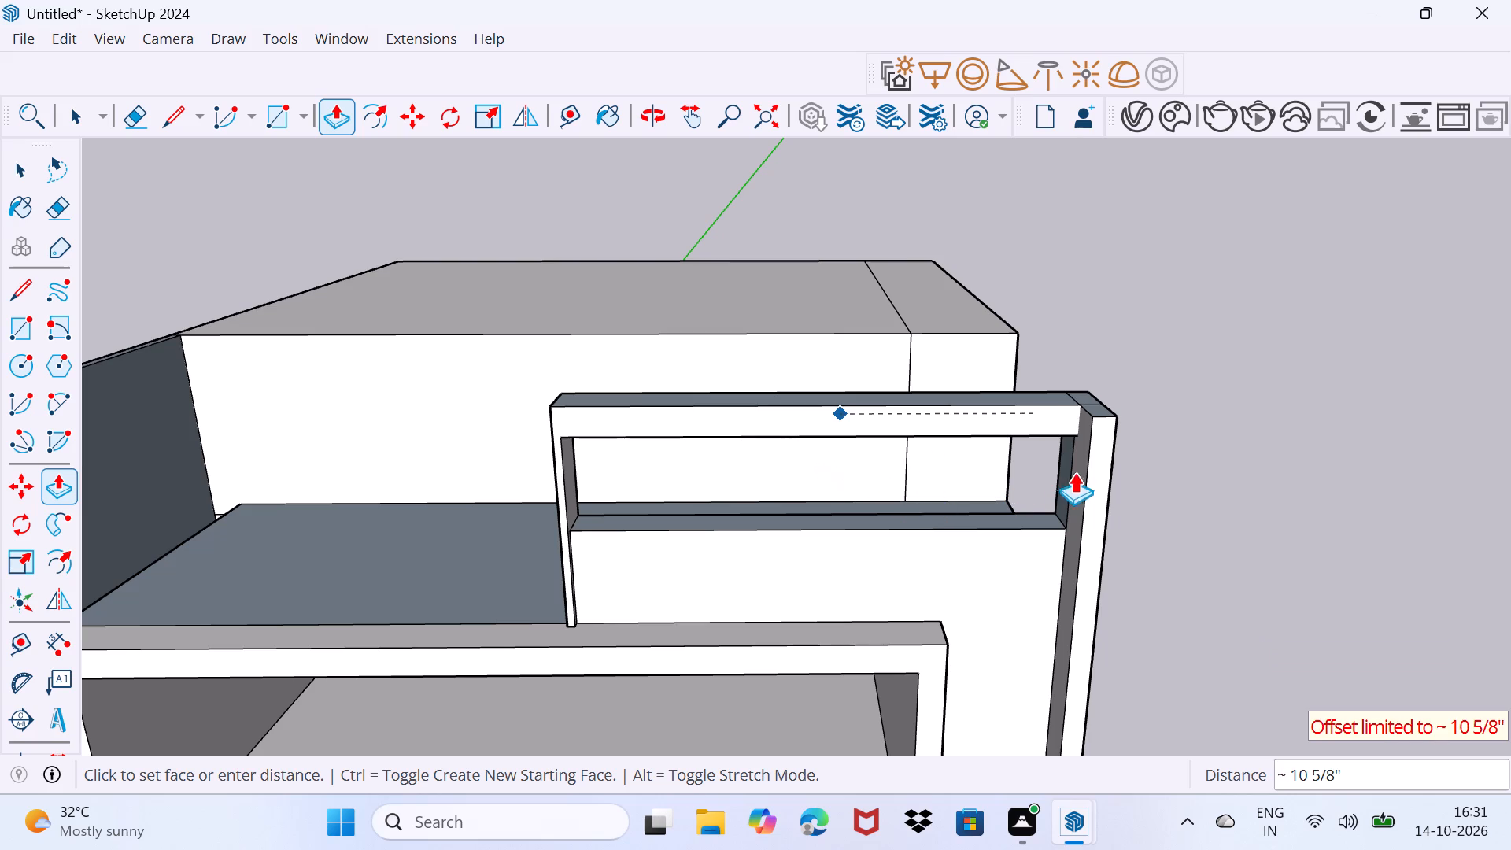
left_click(1090, 457)
Push/Pull the joined front face of the beam and slim post 1' 8 1/2" forward to the lower frame's front edge.
scroll(576, 589, "up", 2)
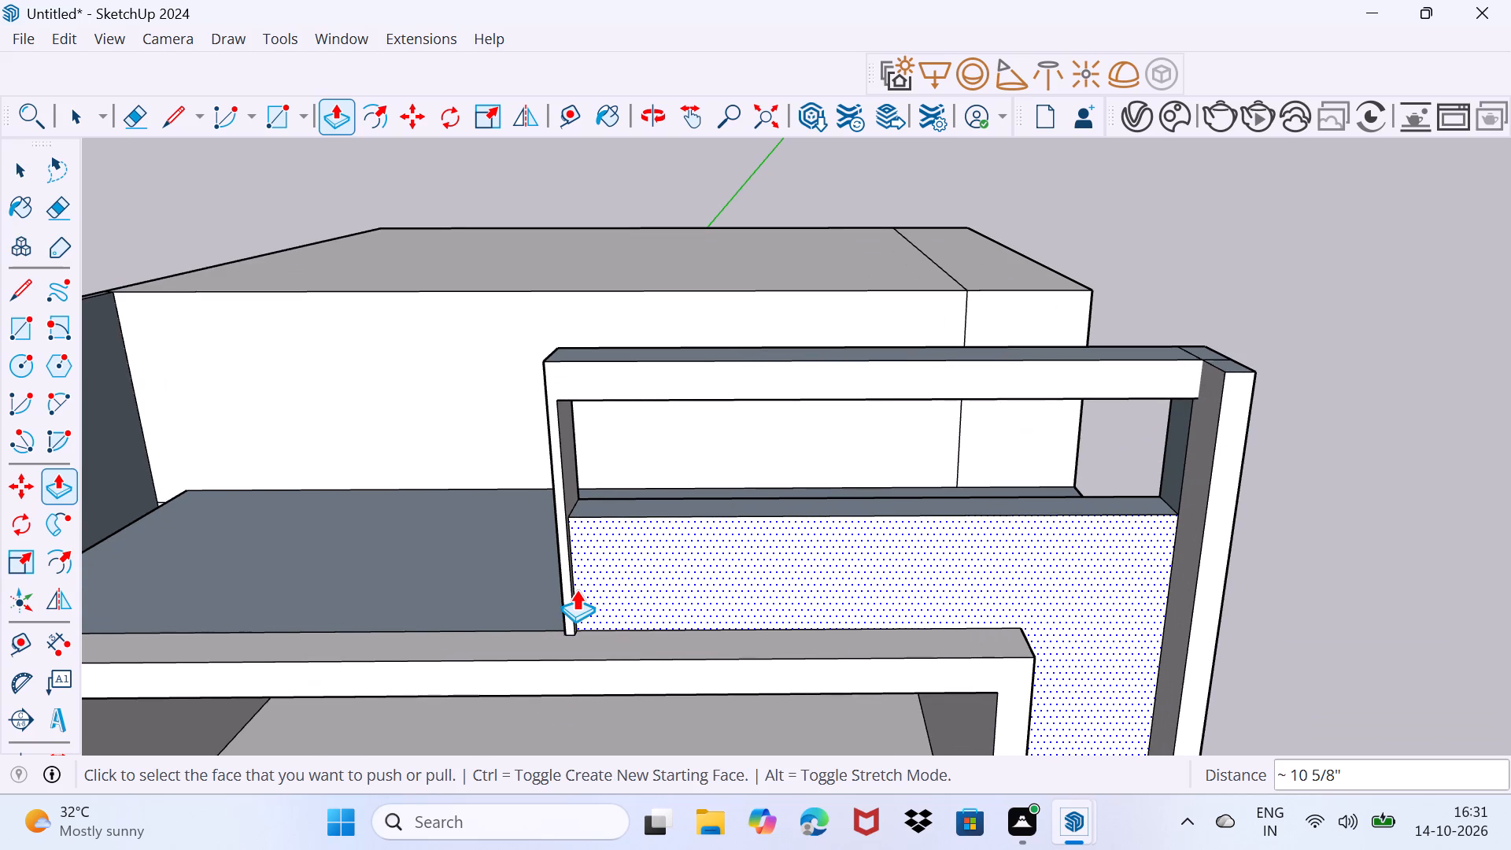
key("space")
middle_click_drag(552, 587, 551, 603)
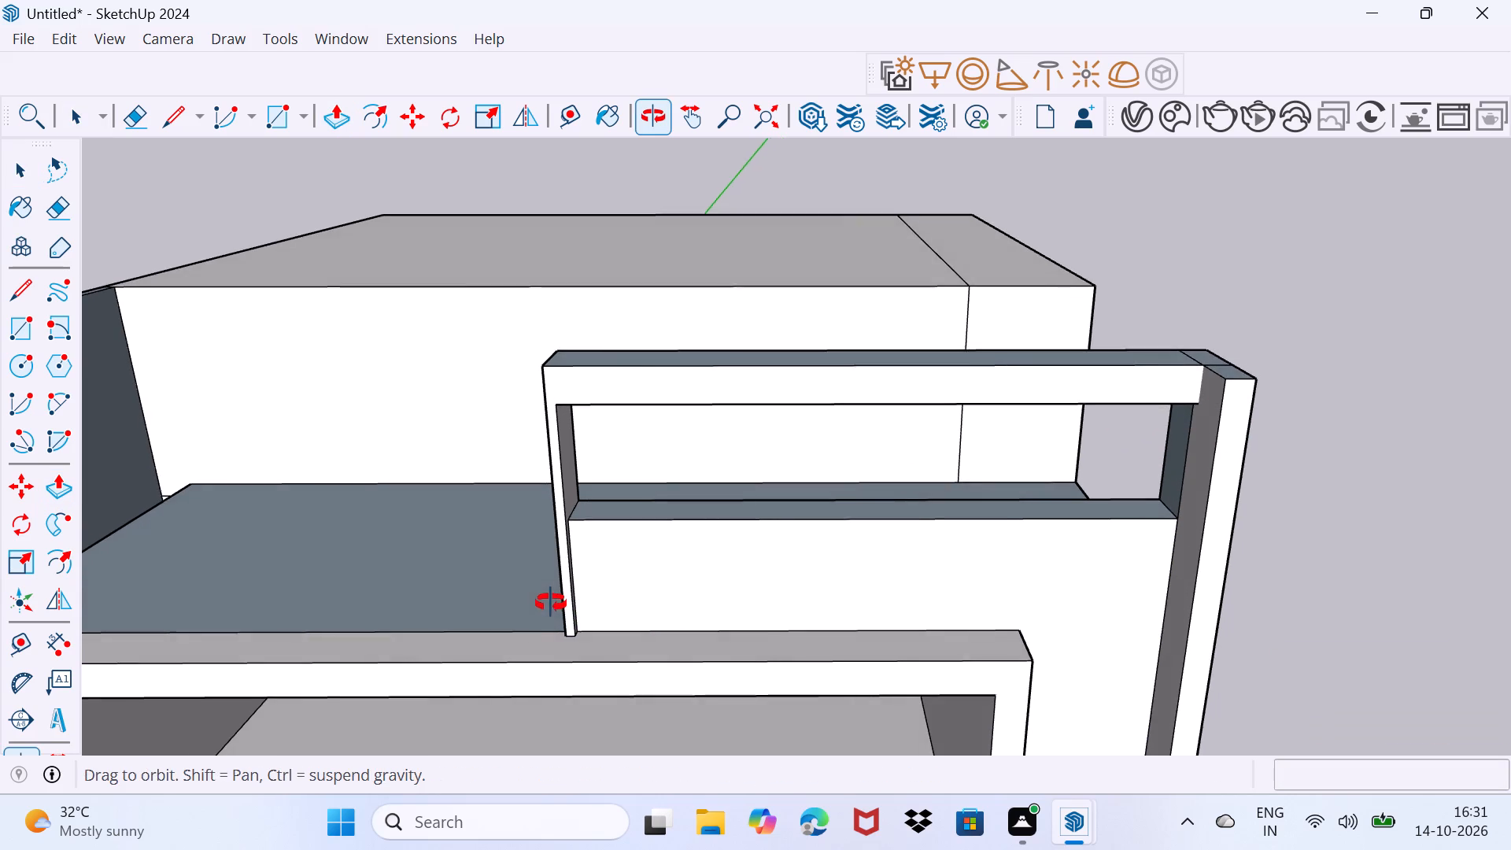
middle_click_drag(551, 603, 551, 608)
left_click(568, 612)
scroll(568, 612, "up", 2)
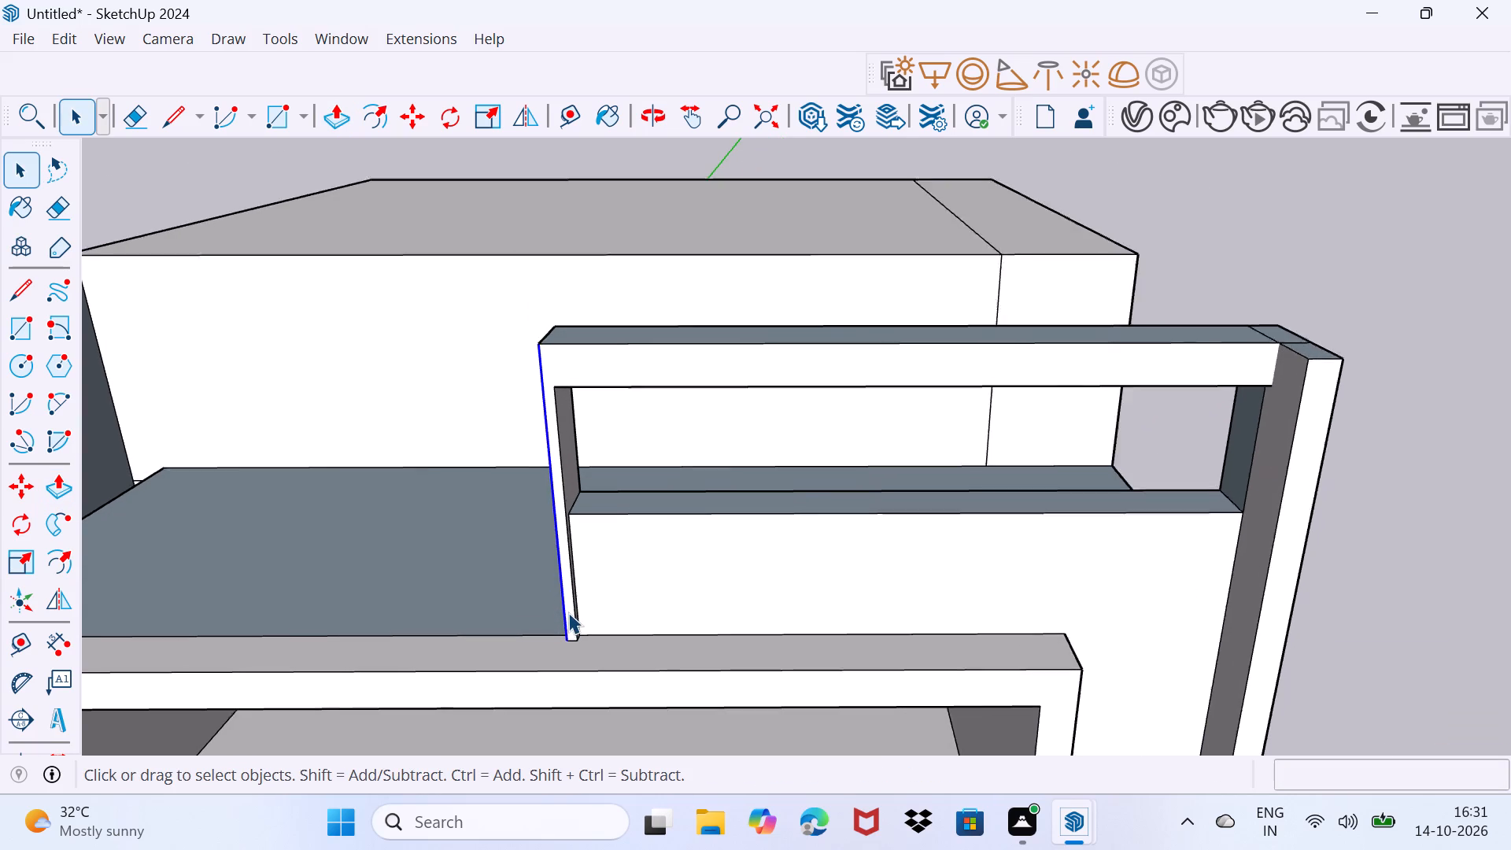
scroll(568, 612, "up", 1)
left_click_drag(568, 612, 571, 590)
left_click(568, 608)
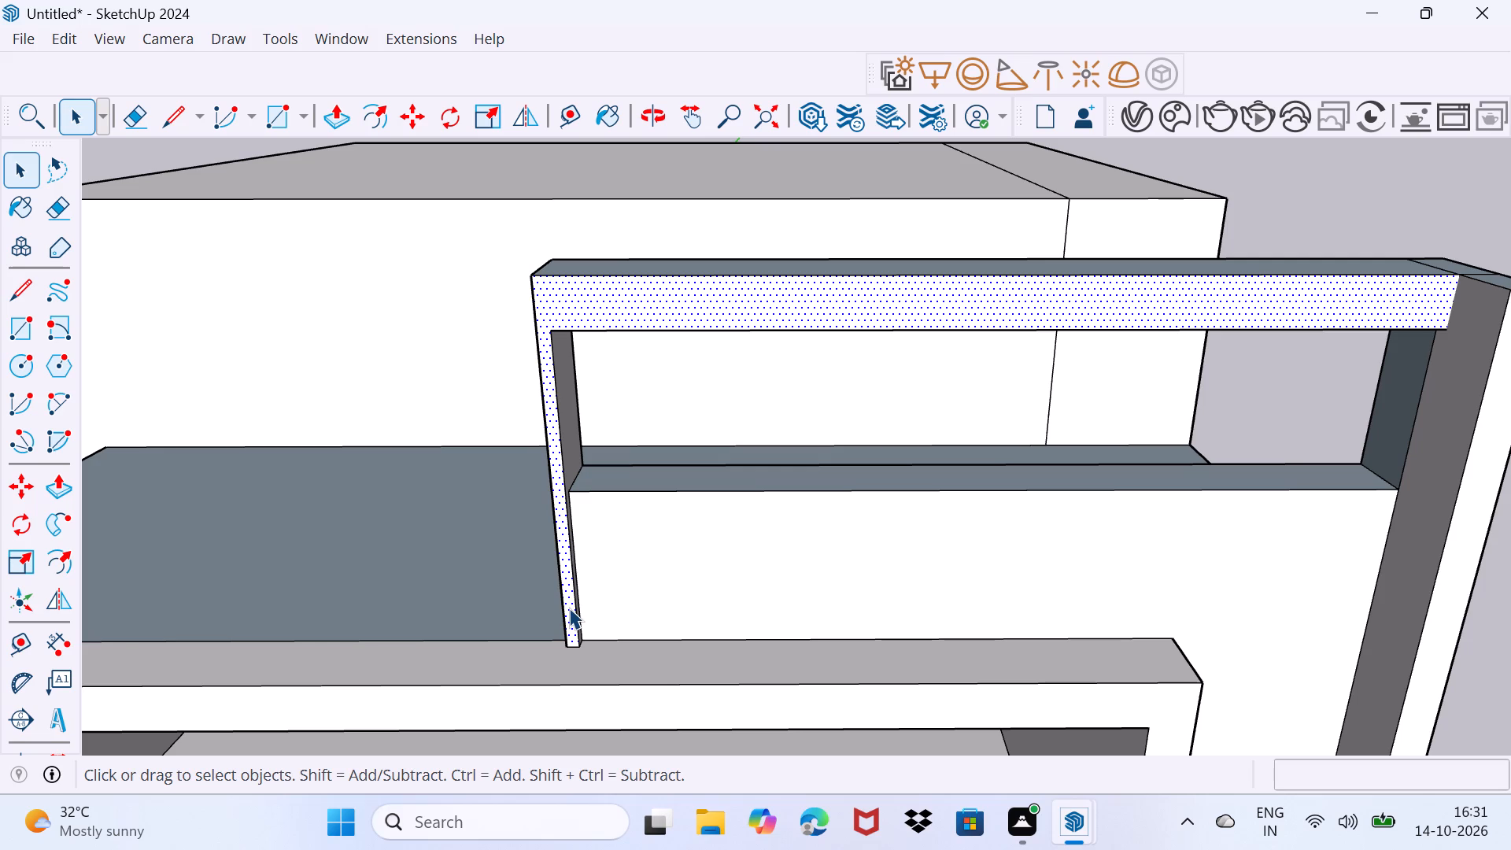
key("p")
left_click(569, 608)
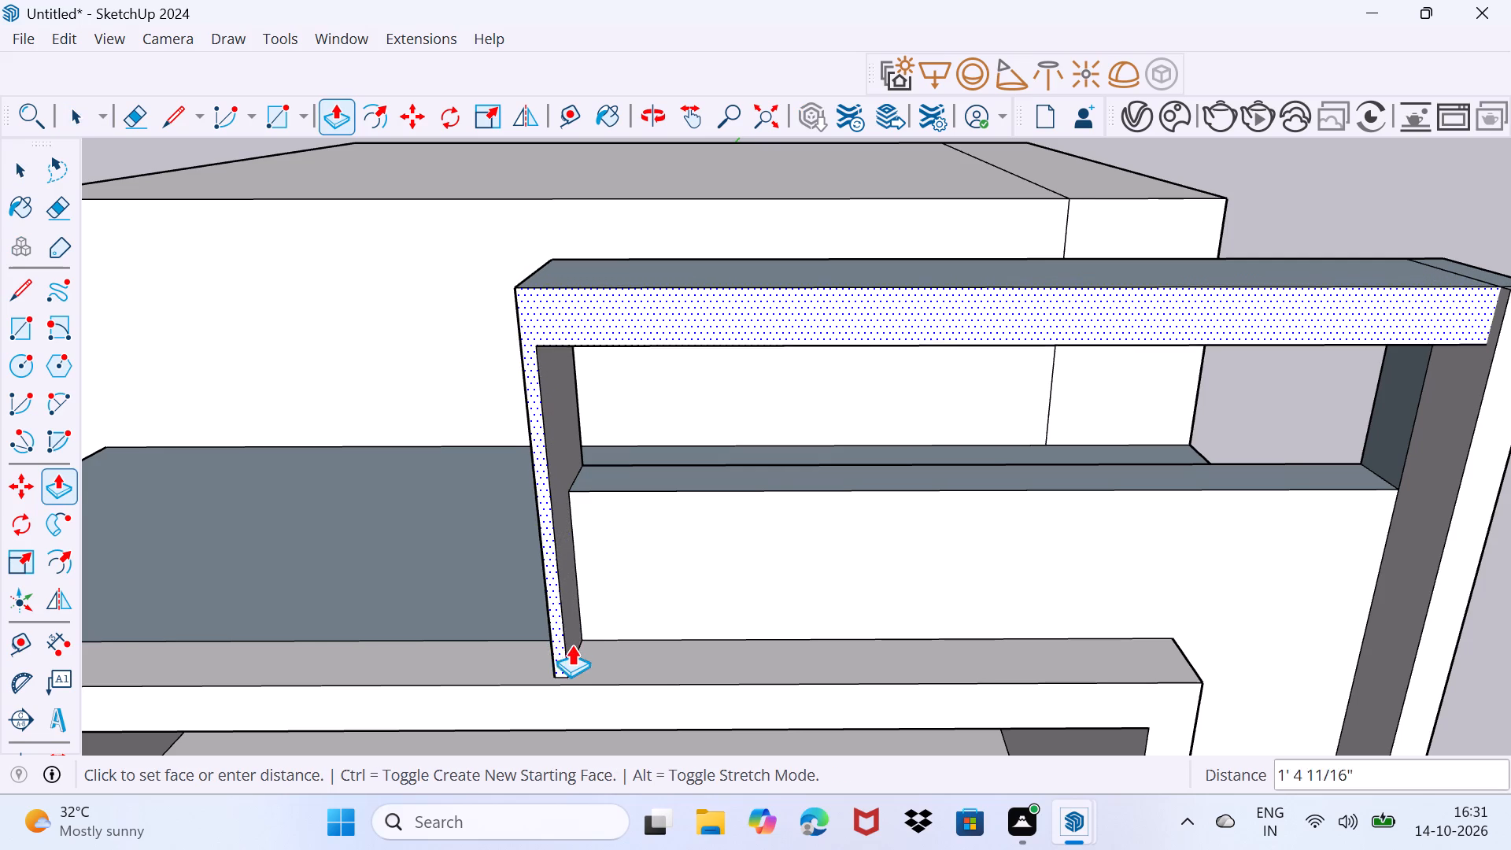
left_click(571, 654)
Draw a rectangle 3' 9 1/4" by about 1' 3 5/16" over the opening at the top of the corner post's outer side.
middle_click_drag(570, 645, 506, 496)
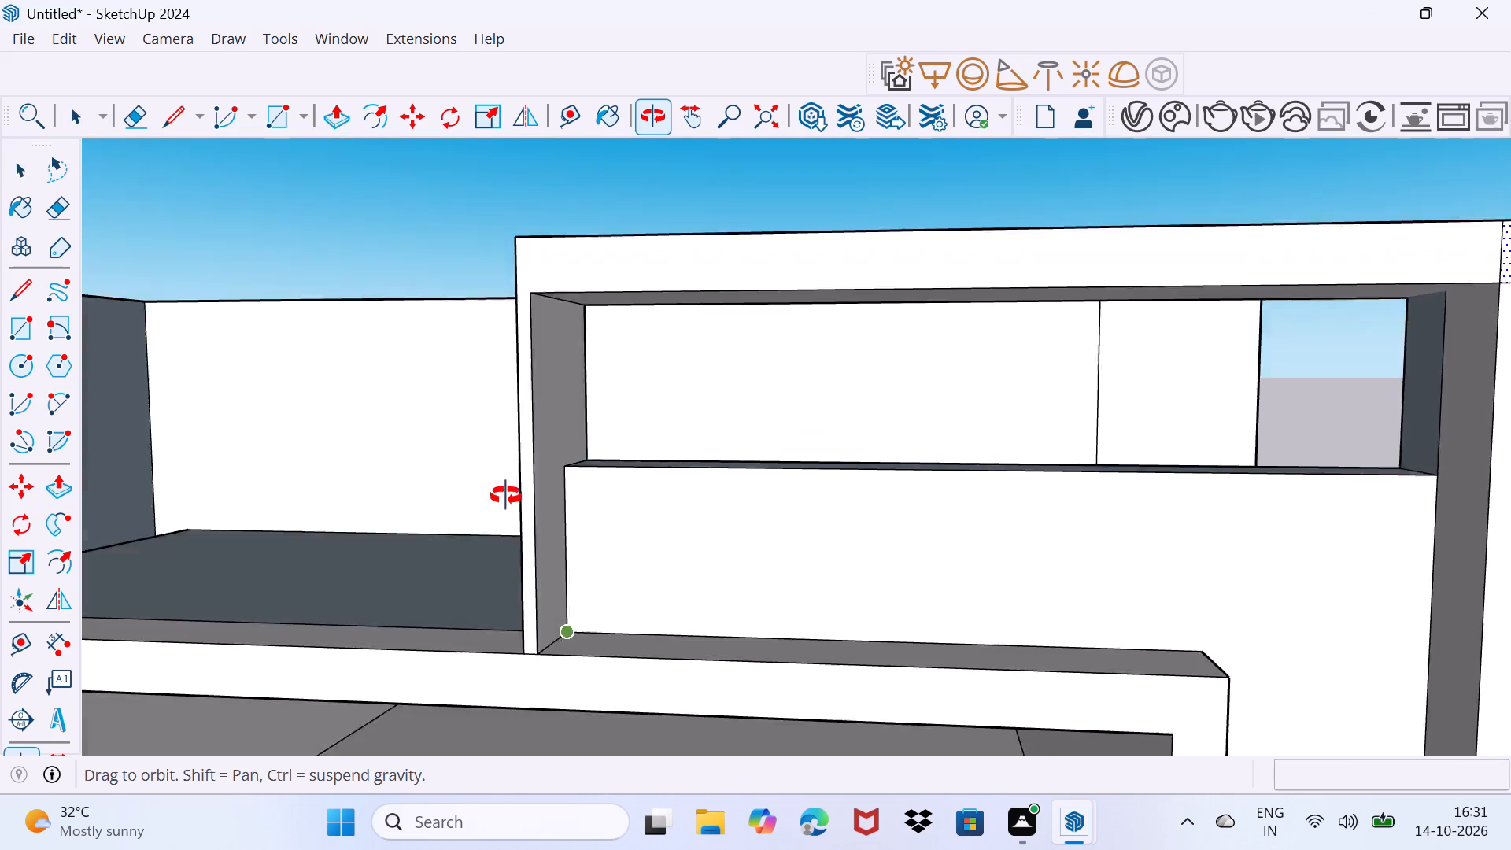
middle_click_drag(506, 496, 29, 612)
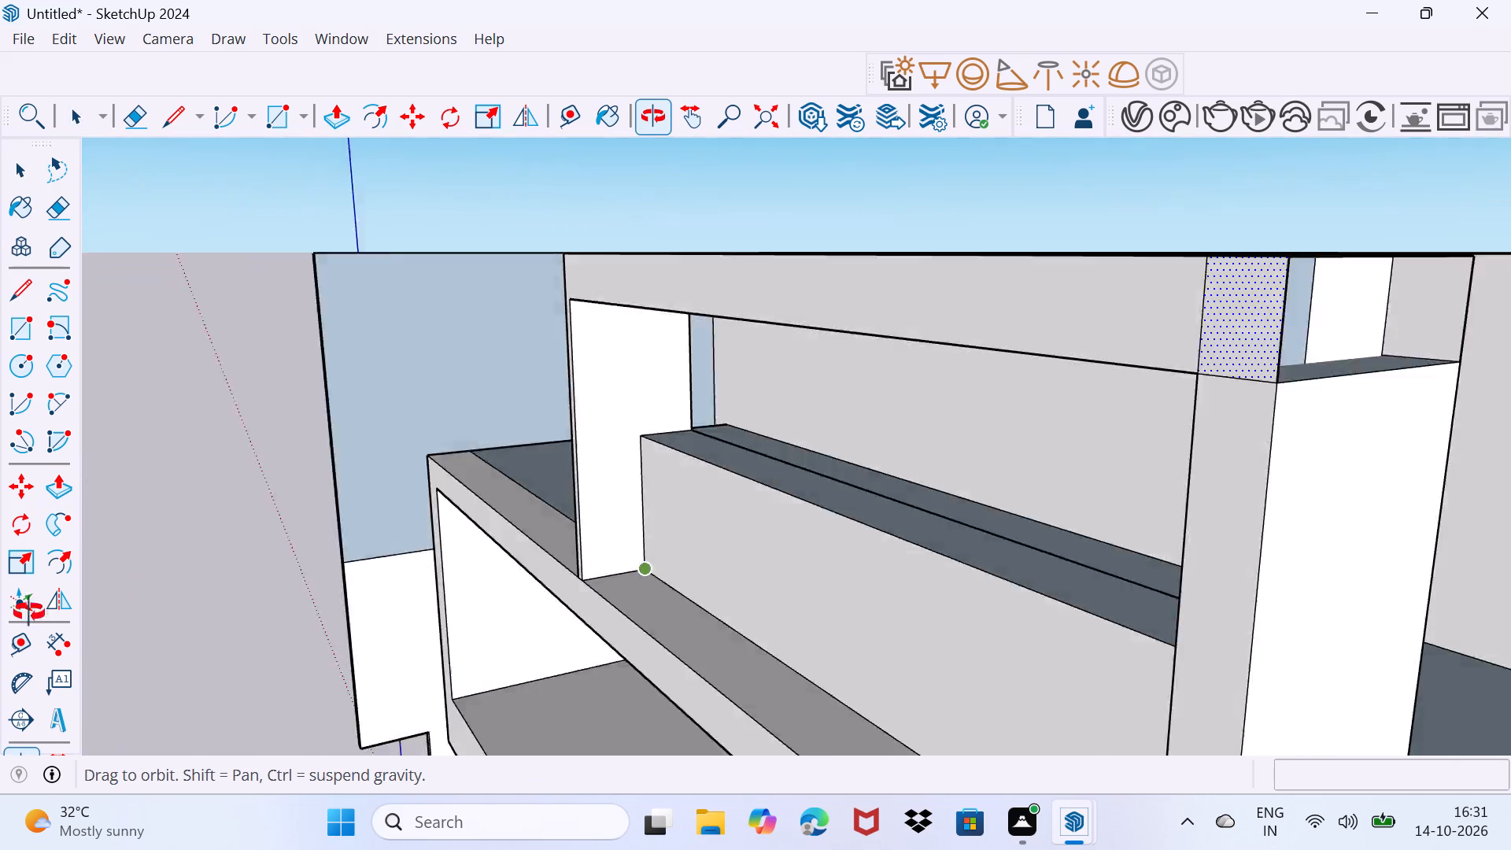
middle_click_drag(29, 612, 0, 562)
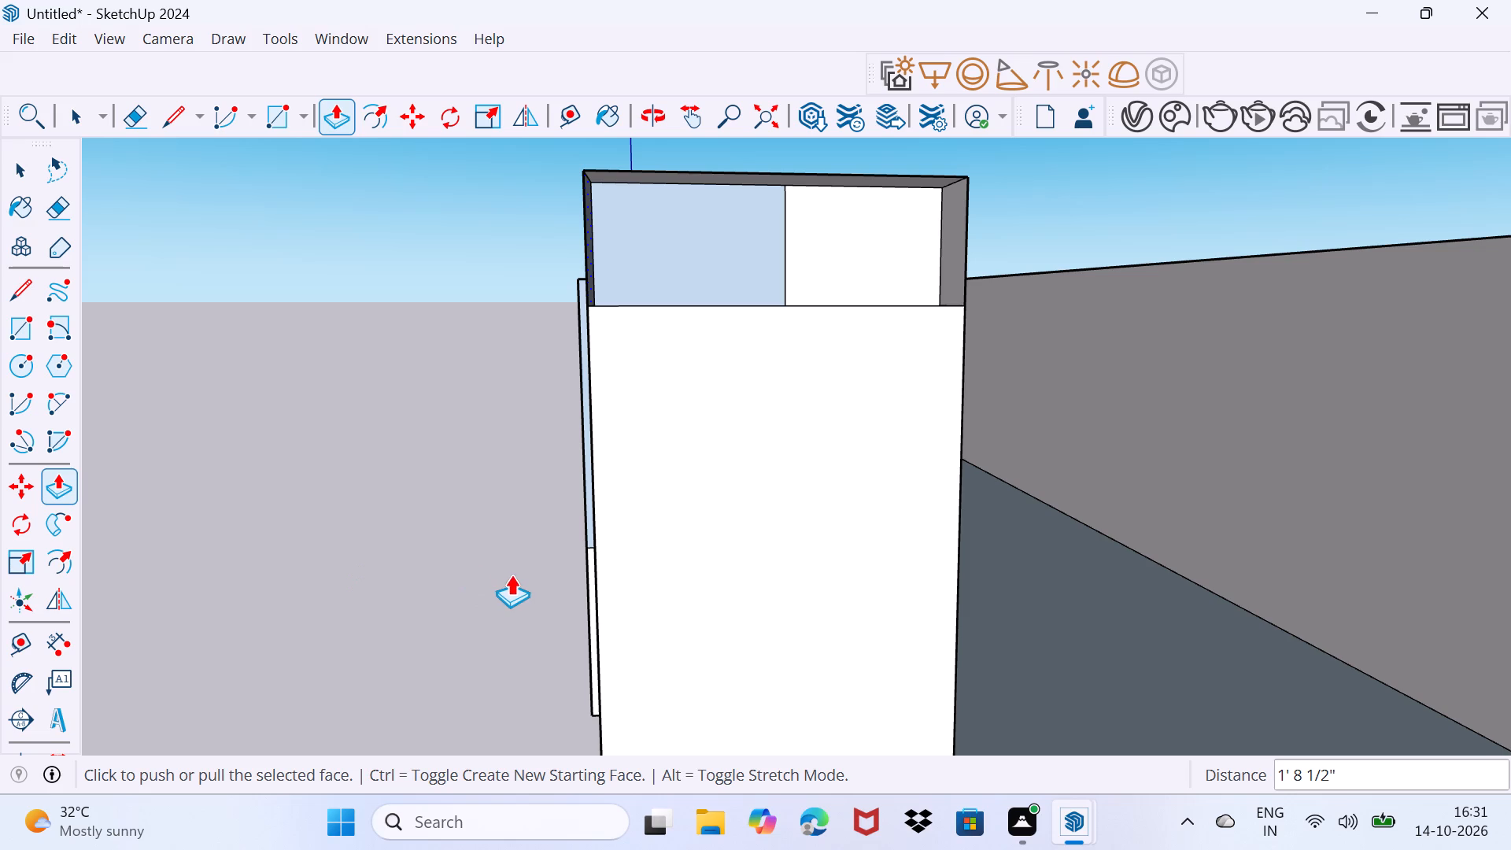
key("r")
left_click(580, 172)
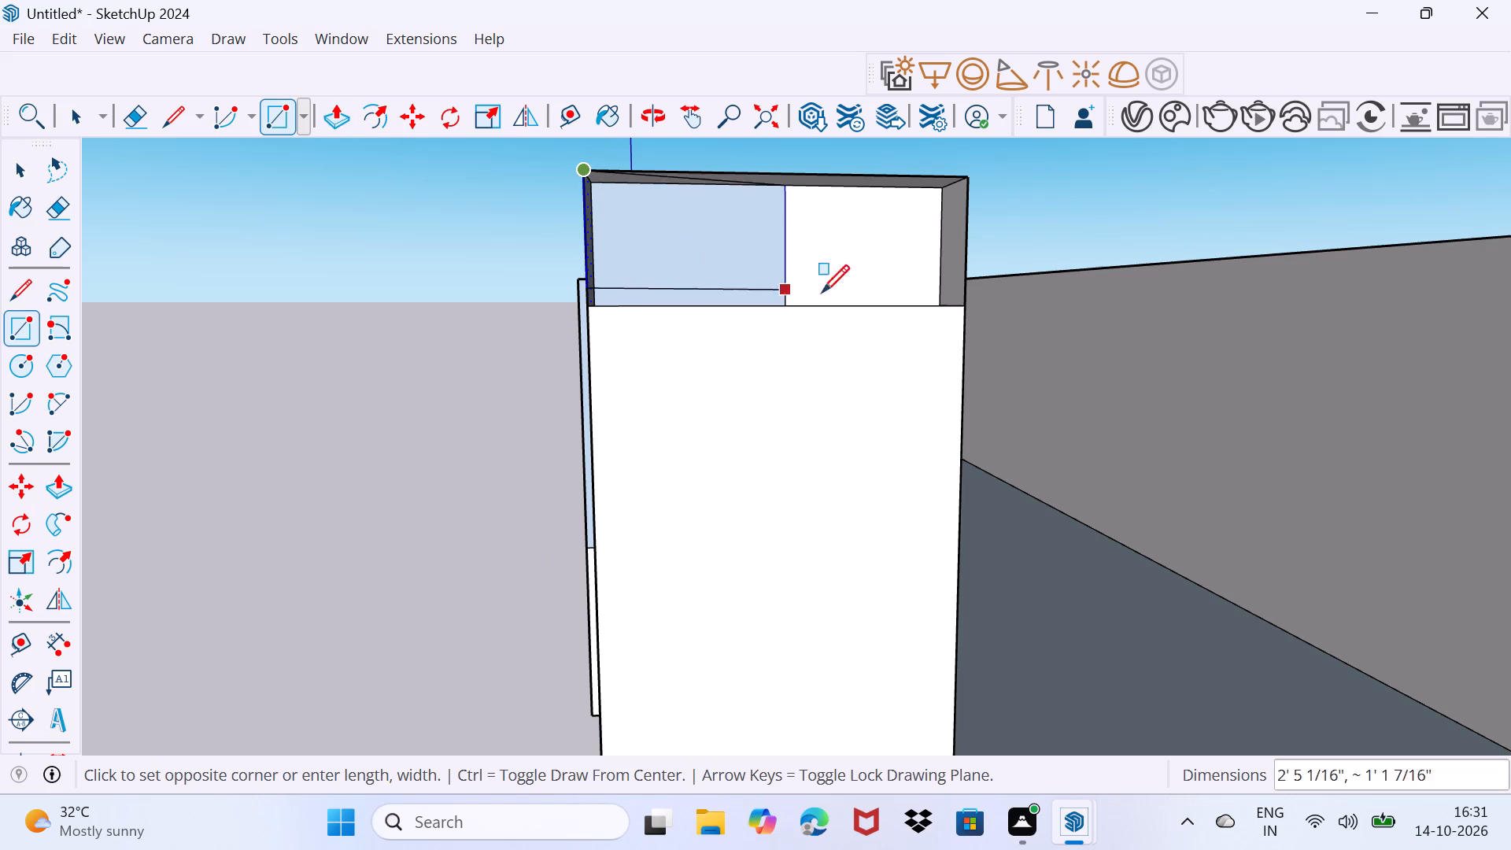
left_click(962, 312)
Erase the vertical edge separating the beam from the corner post on their rear face.
middle_click_drag(957, 320, 951, 325)
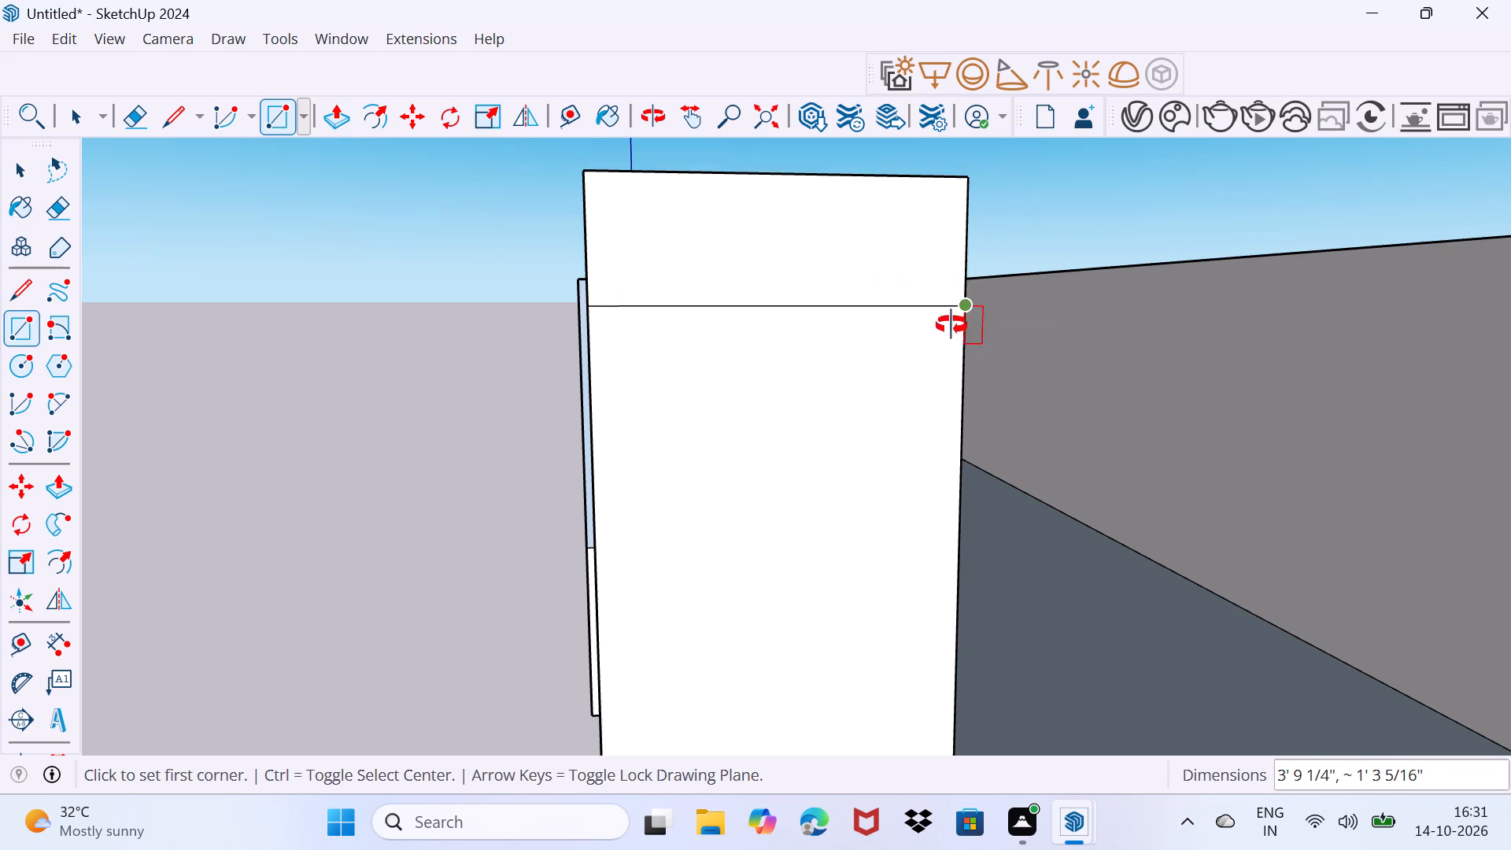
middle_click_drag(951, 325, 534, 423)
key("space")
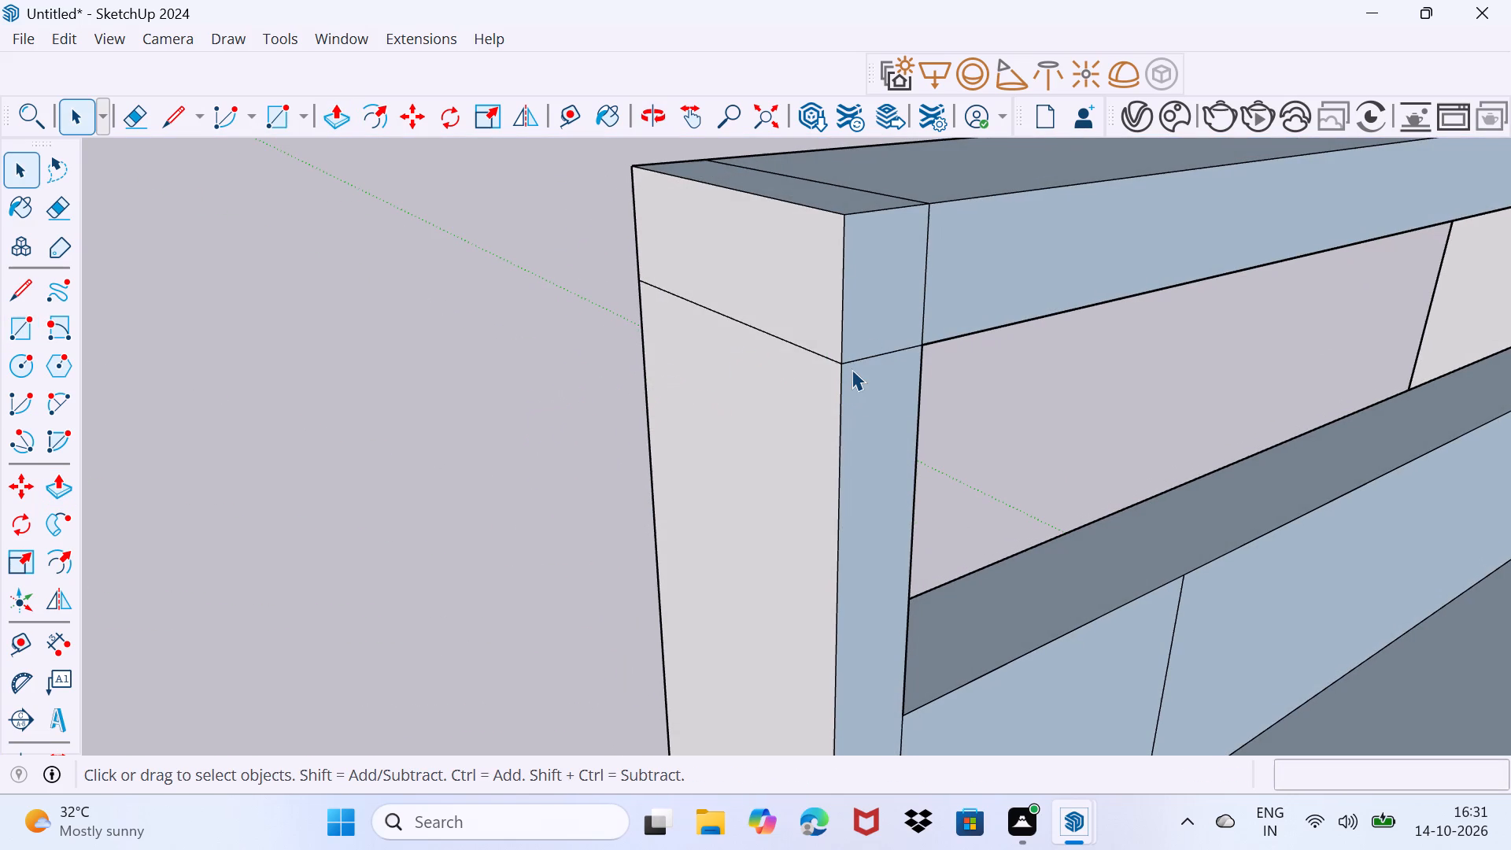
middle_click_drag(894, 316, 770, 328)
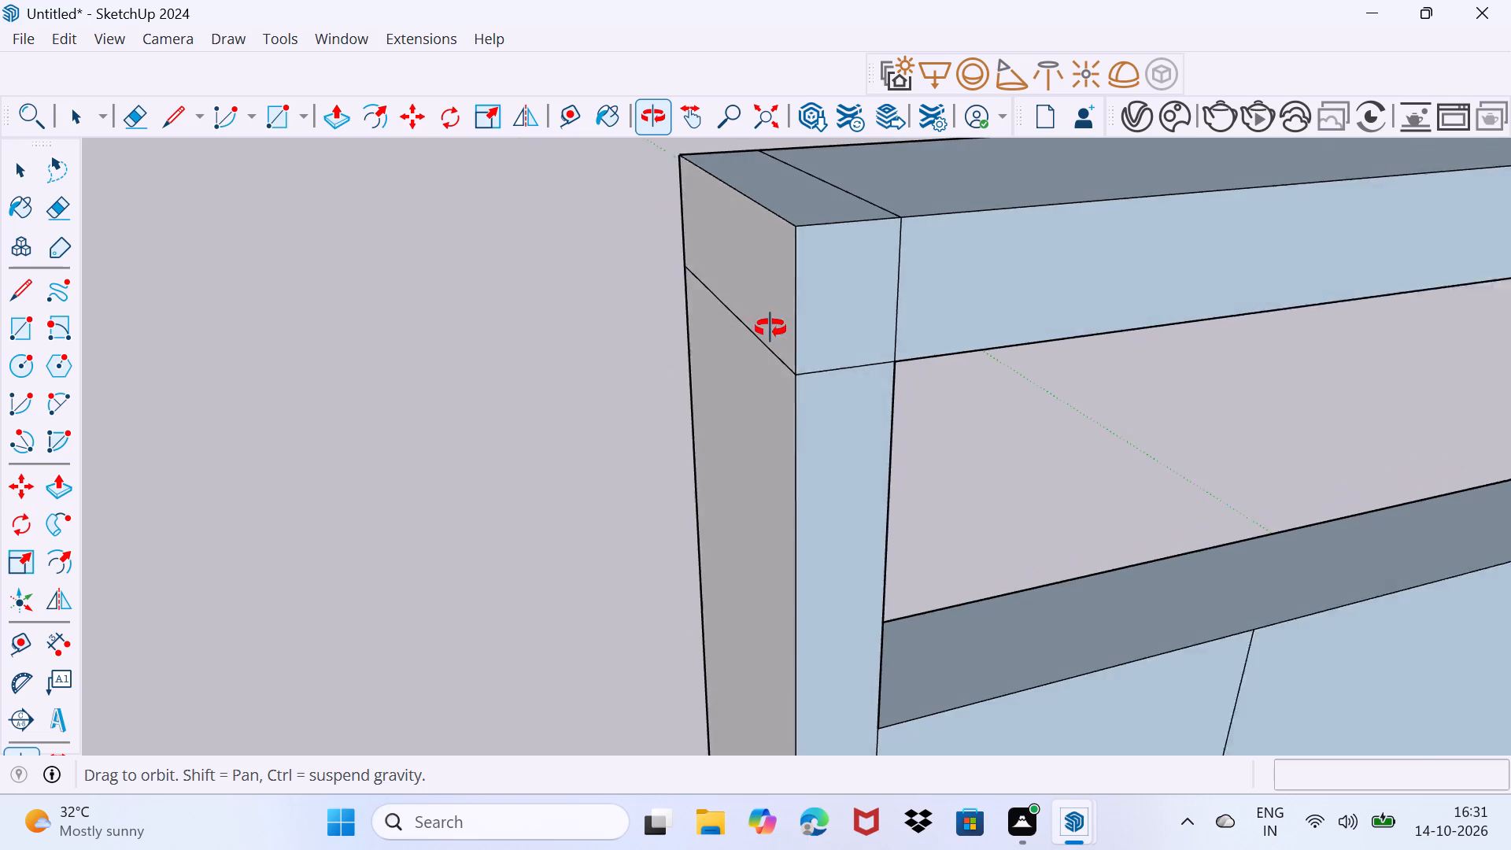
middle_click_drag(770, 328, 767, 328)
key("r")
key("w")
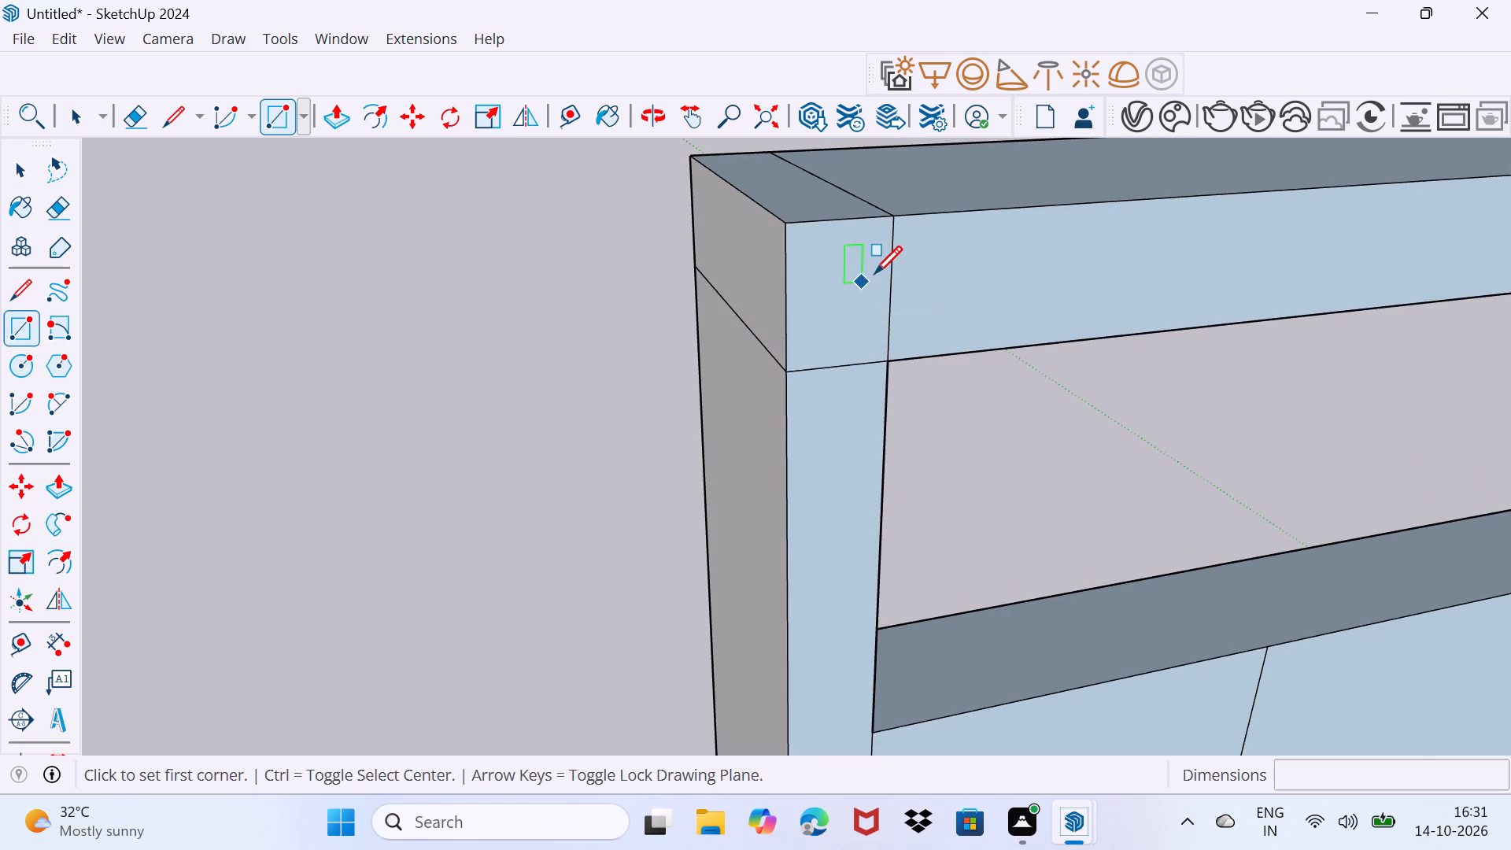
key("e")
left_click_drag(878, 270, 912, 257)
Push/Pull the beam's rear face 3' 8 13/16" inward over the terrace, together with the slim post.
scroll(907, 273, "down", 6)
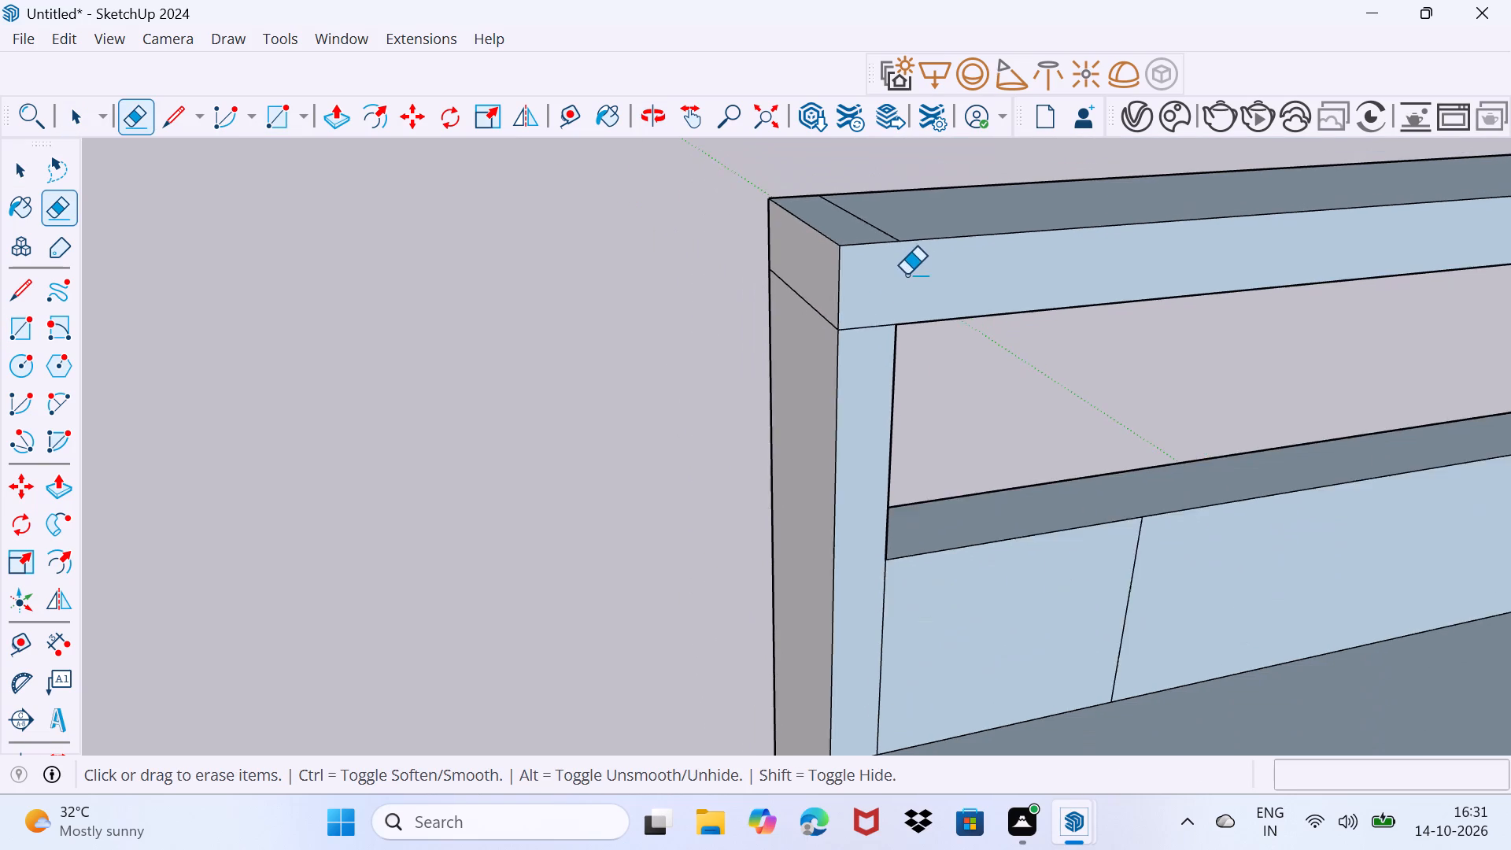
scroll(907, 275, "down", 4)
middle_click(907, 275)
middle_click_drag(918, 309, 1051, 350)
middle_click(1051, 350)
middle_click(1051, 350)
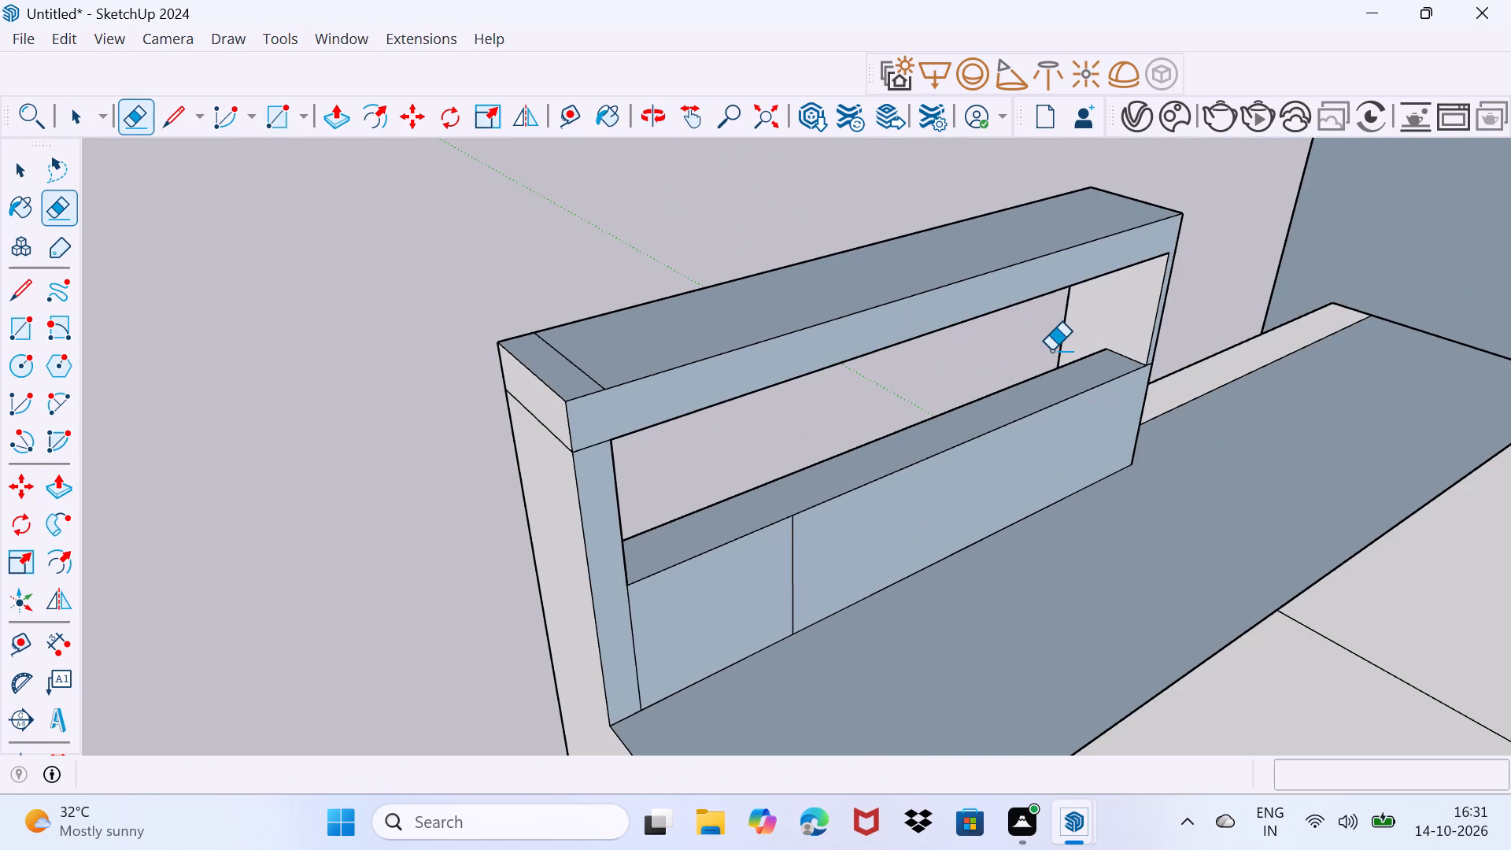
scroll(911, 353, "up", 2)
key("space")
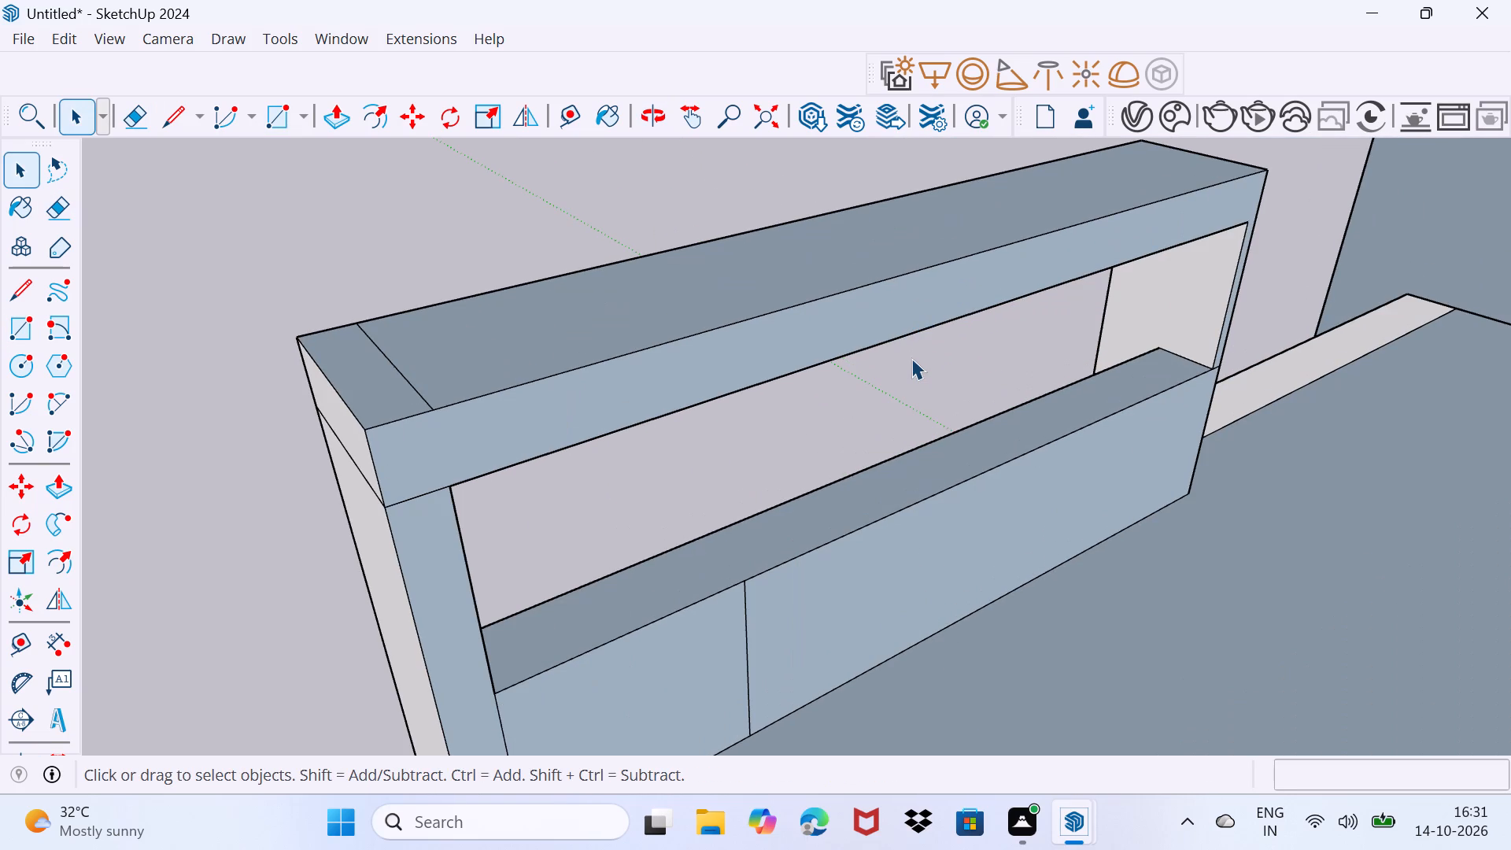
key("p")
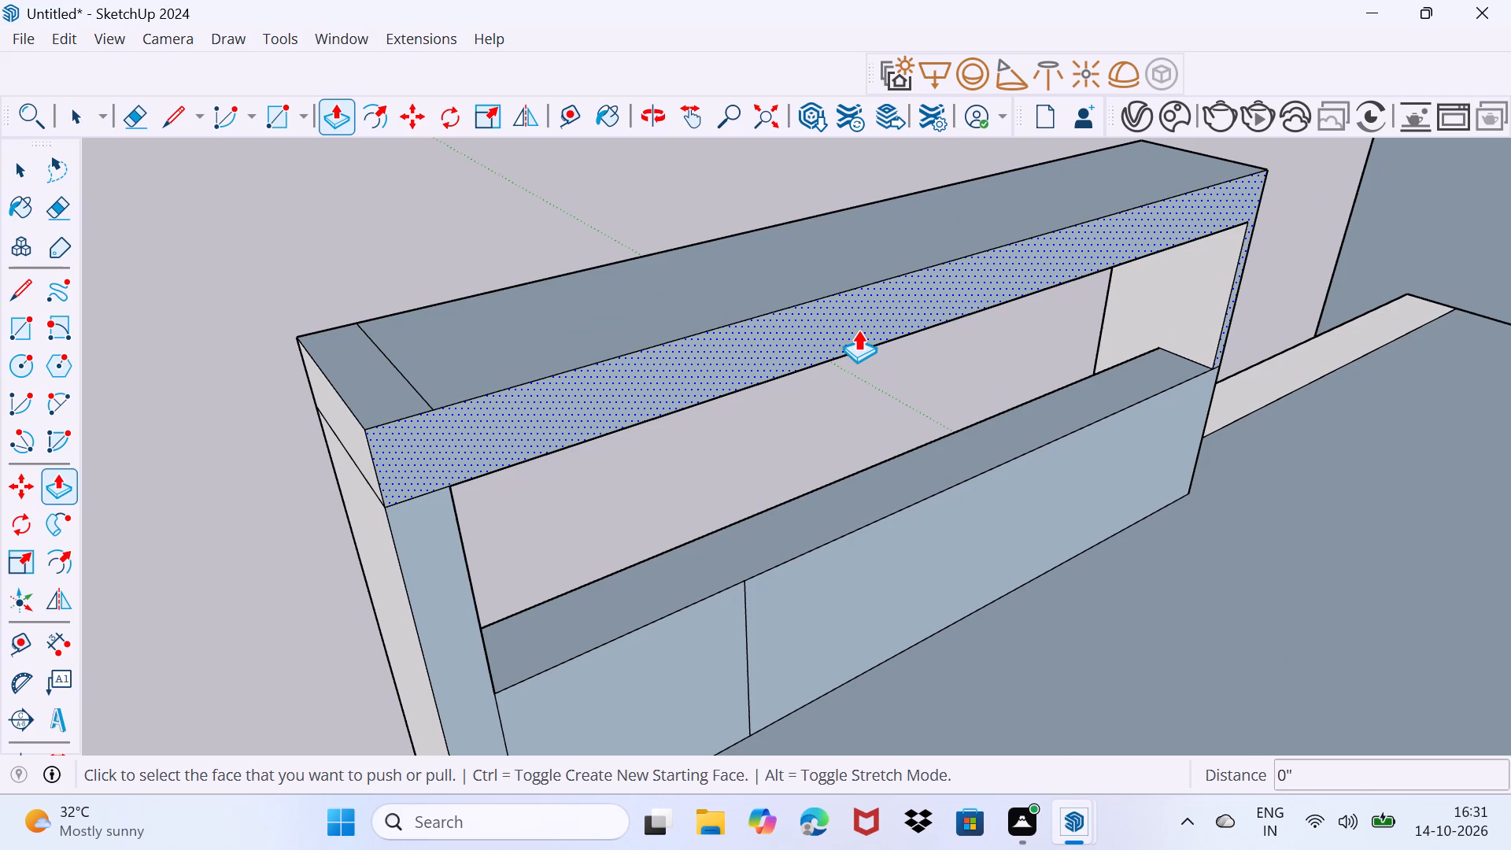
left_click(858, 330)
scroll(930, 364, "down", 2)
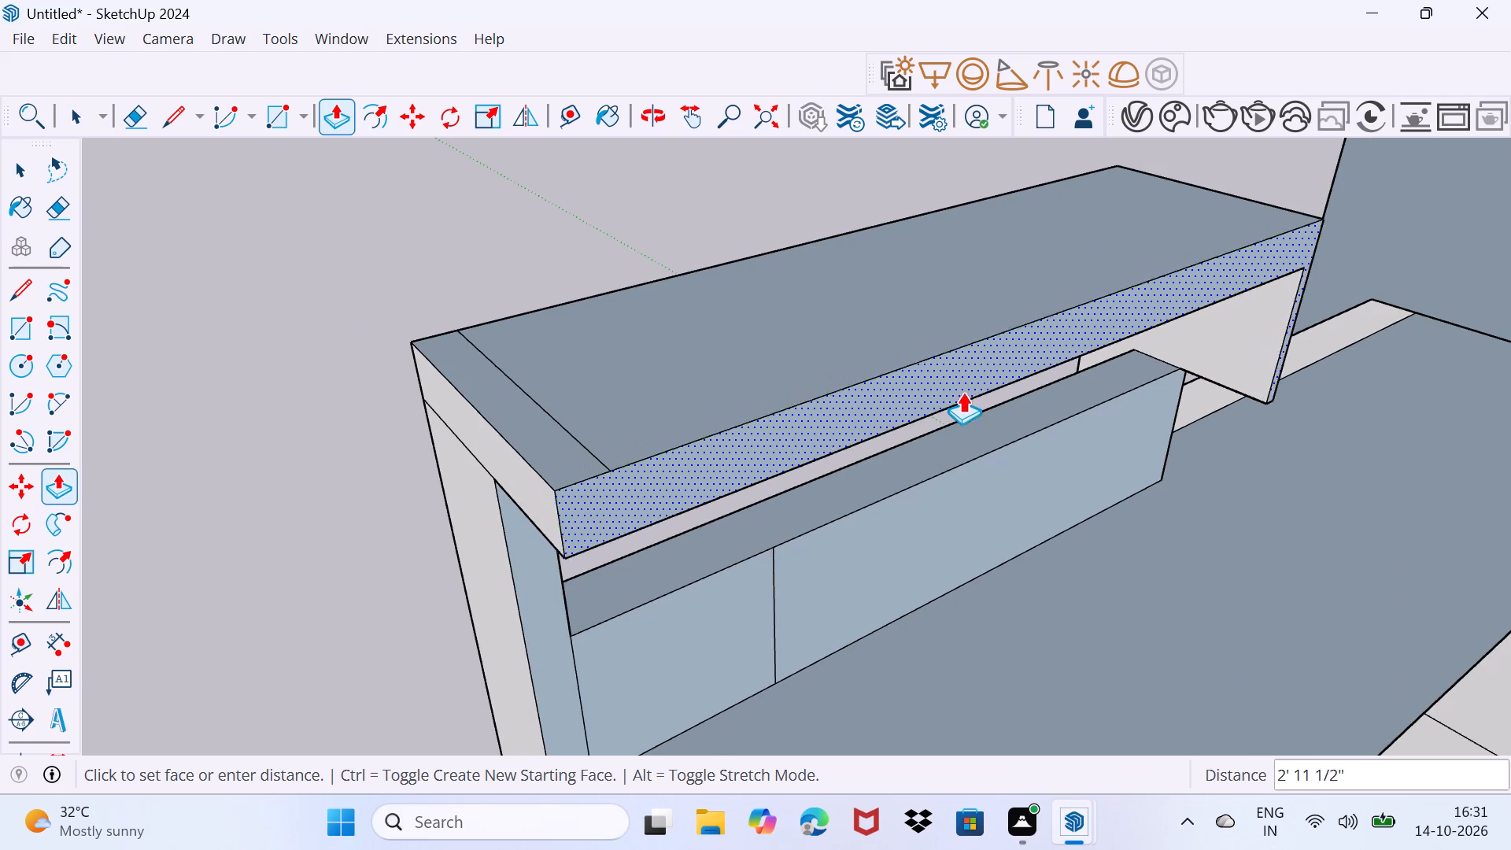
left_click(987, 411)
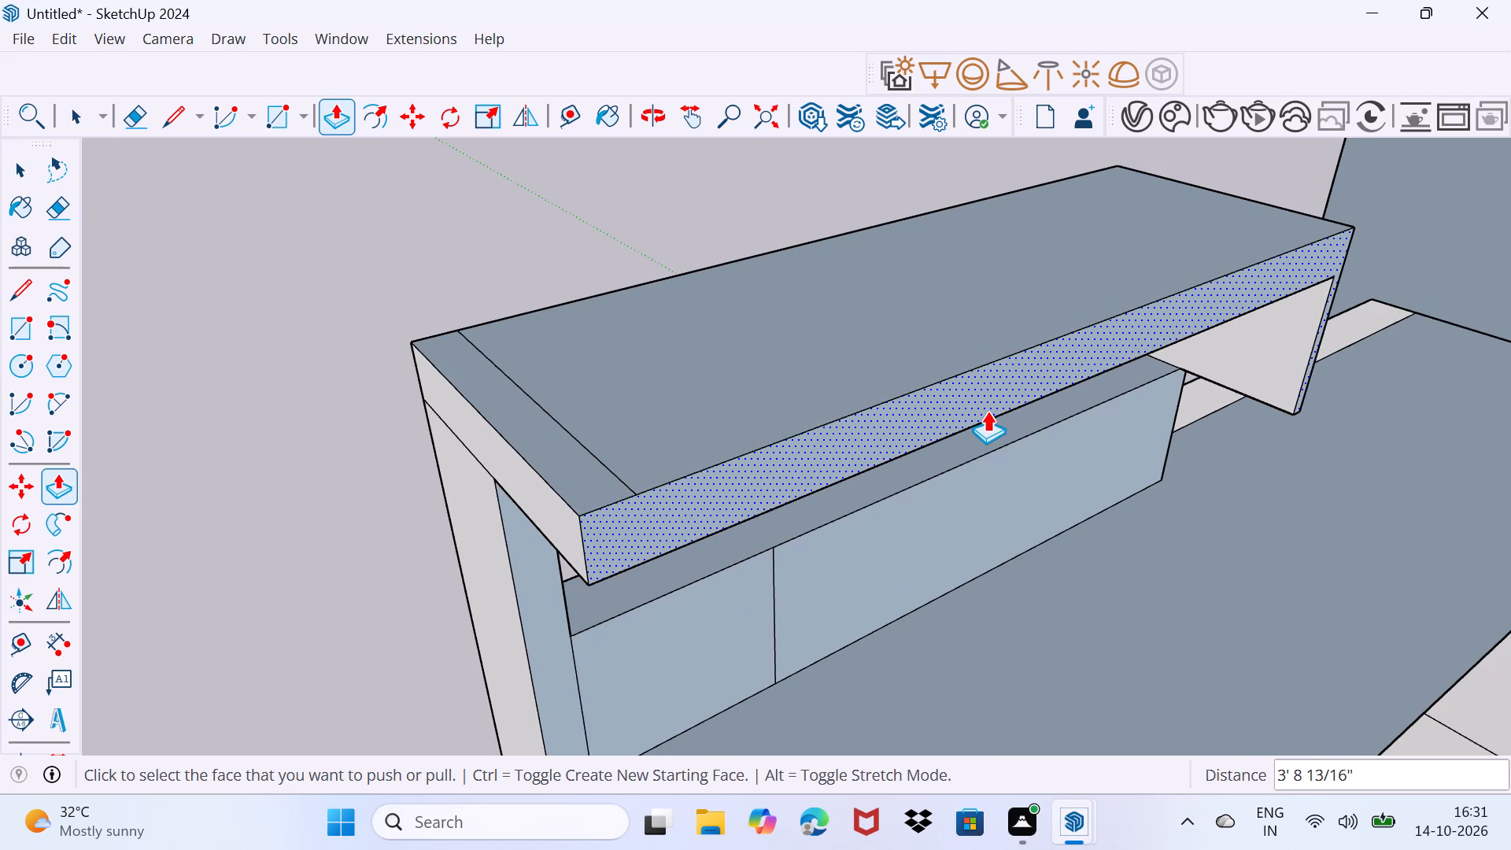
Push/Pull the long section of the low wall's rear face 3' 8 13/16", in line with the deepened slim post.
key("space")
left_click_drag(889, 621, 890, 582)
left_click(833, 631)
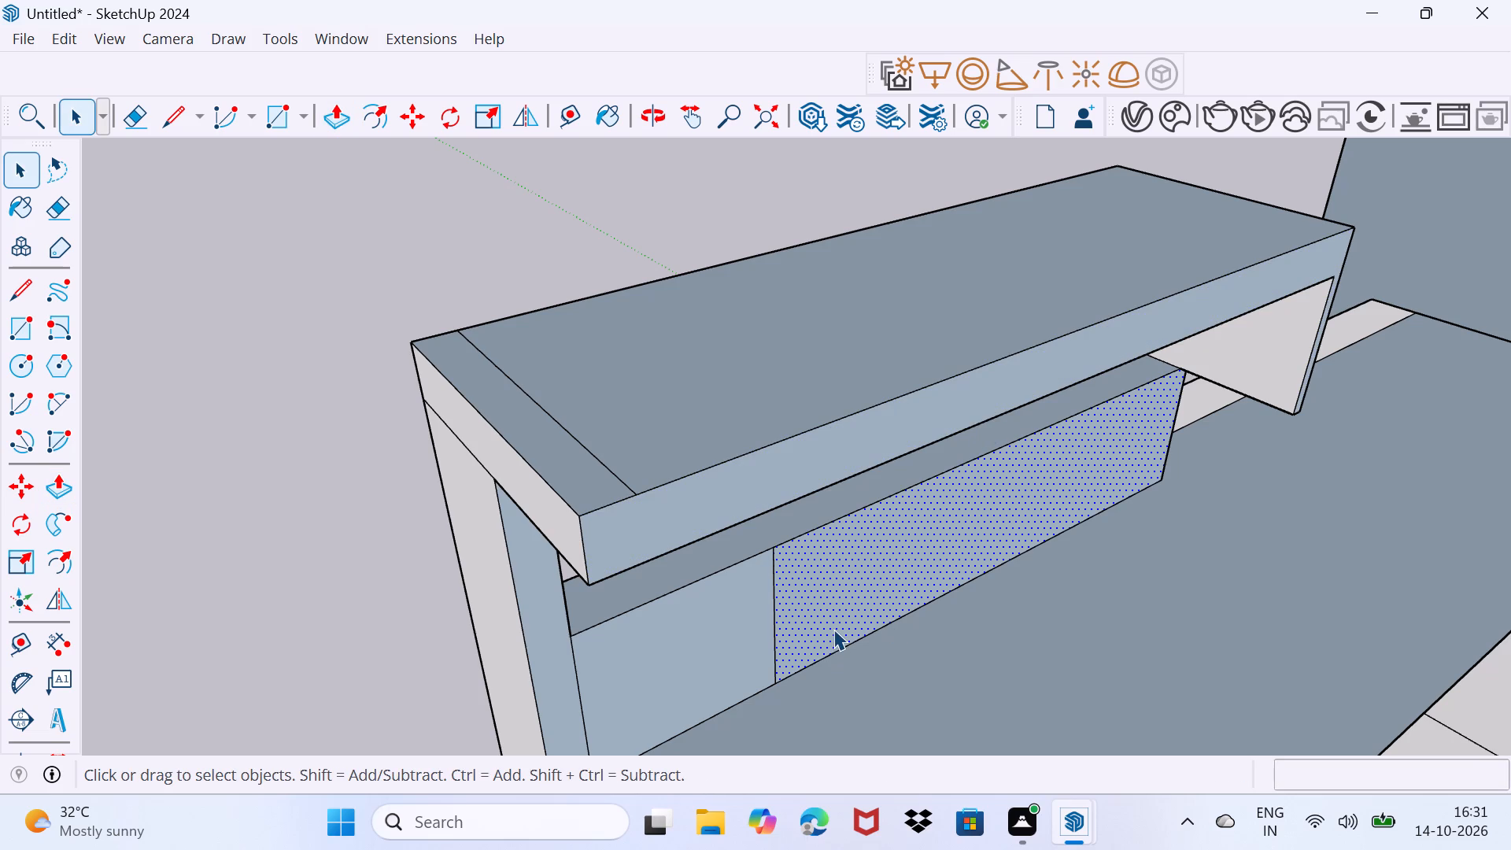
key("p")
left_click(834, 629)
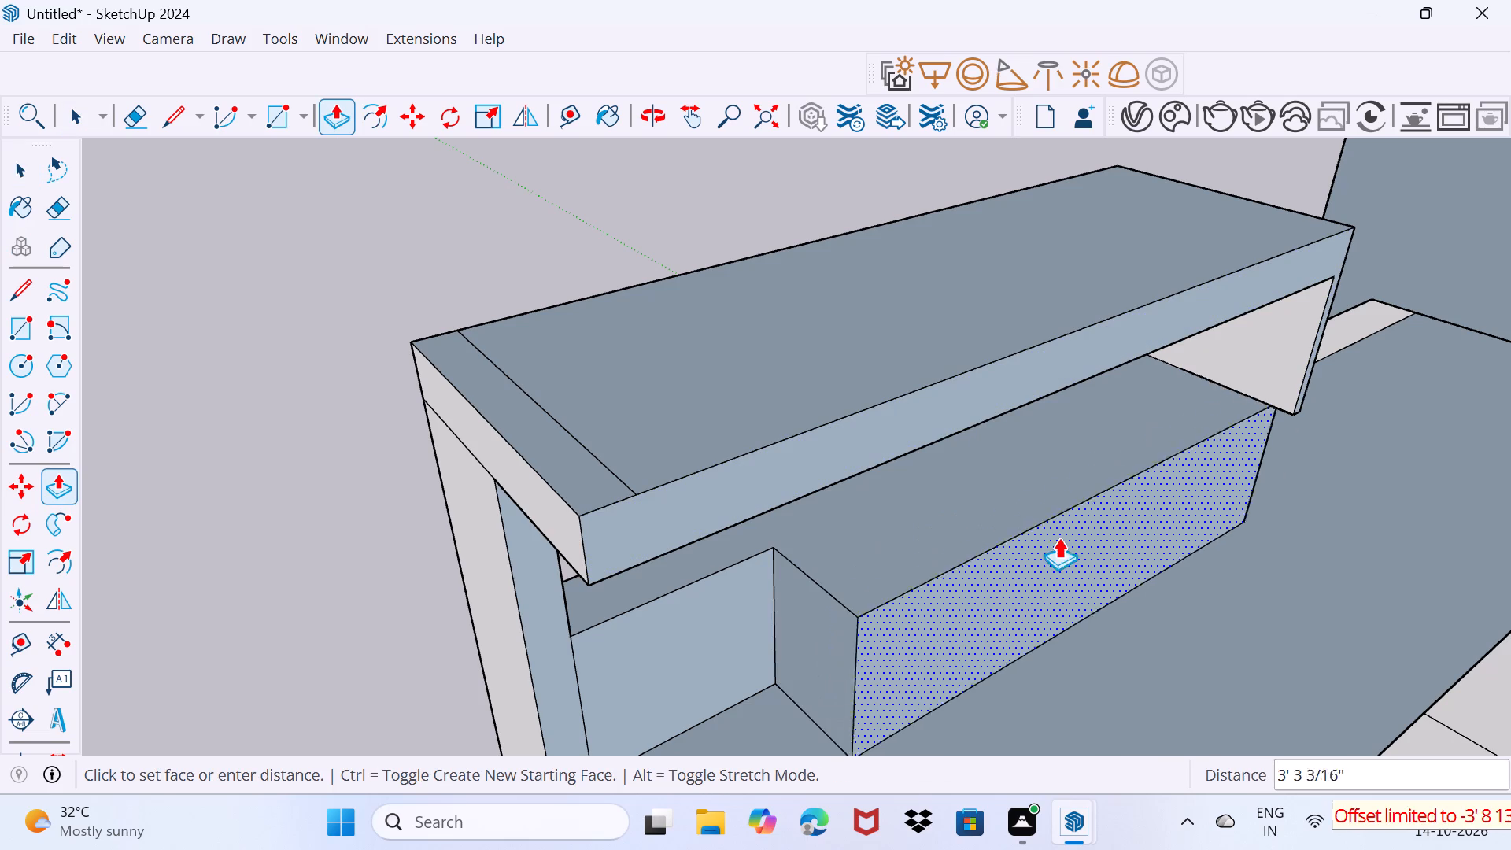
left_click(1313, 375)
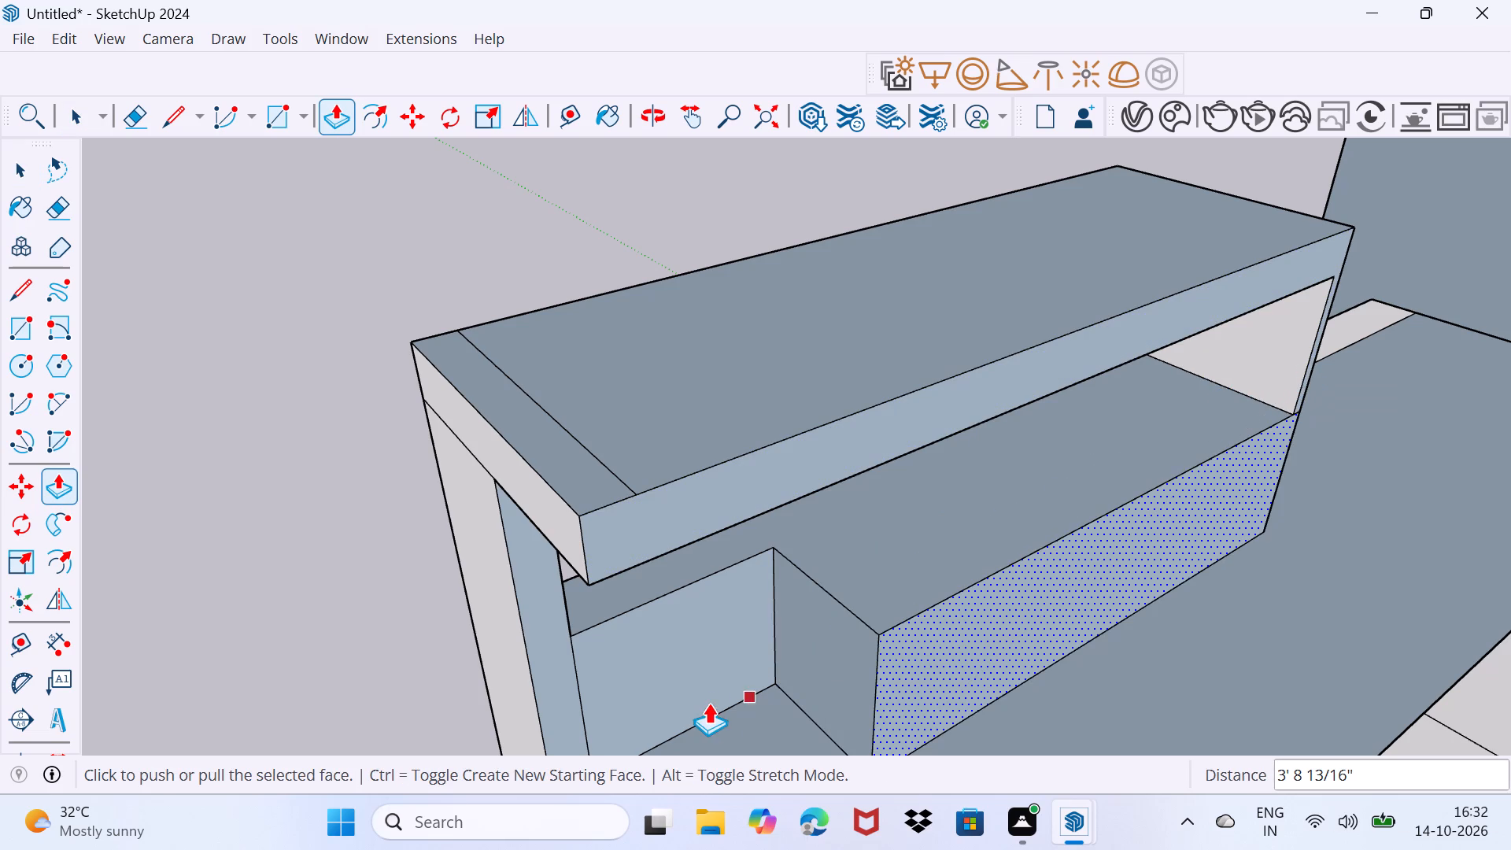
Push/Pull the remaining short section of the low wall's rear face 3' 8 13/16", flush with the long section.
key("space")
left_click(682, 689)
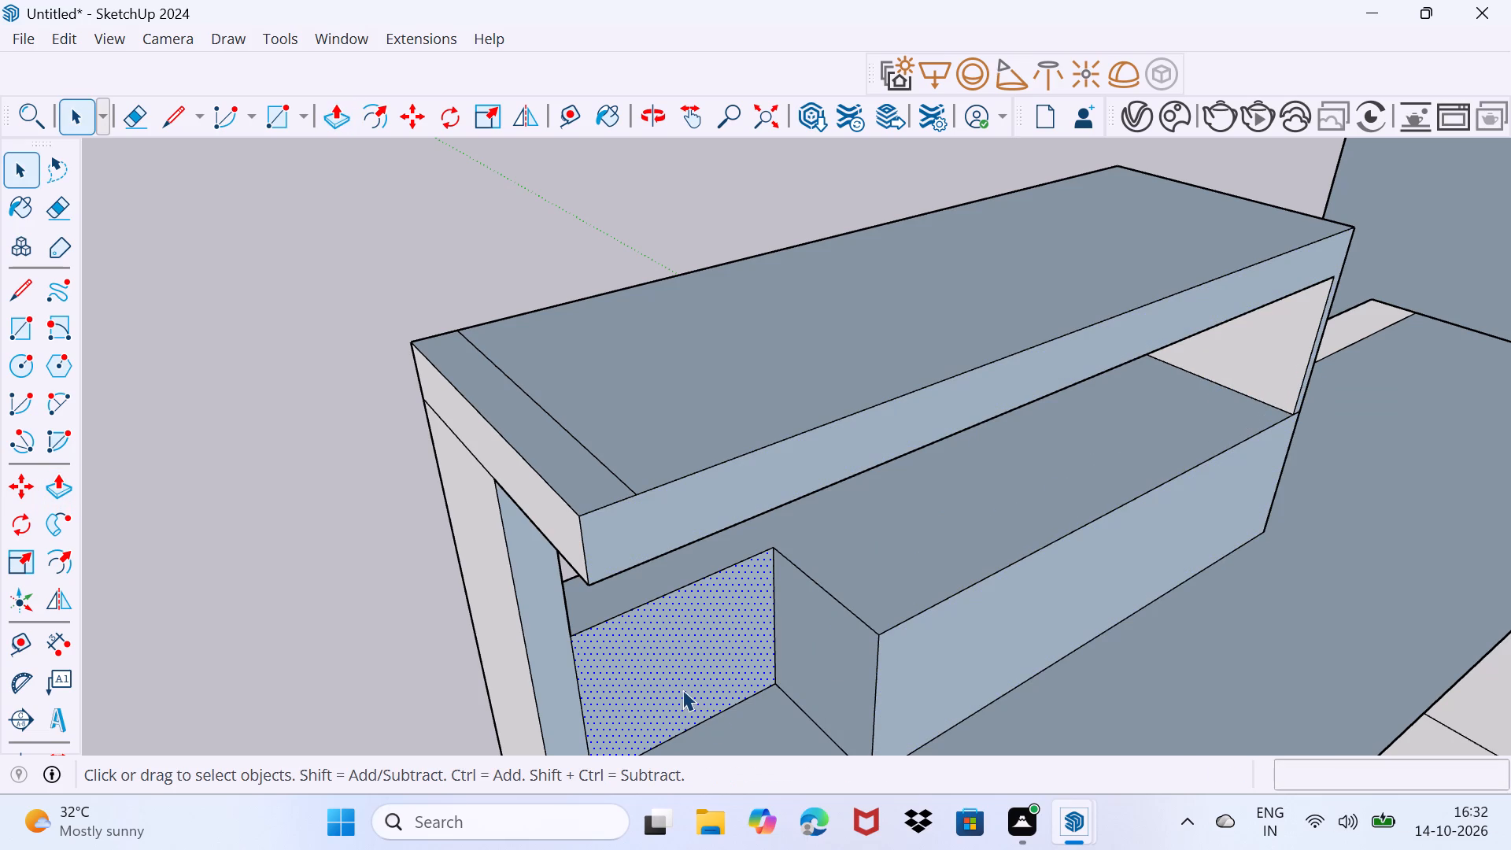
key("p")
left_click(682, 689)
left_click(939, 649)
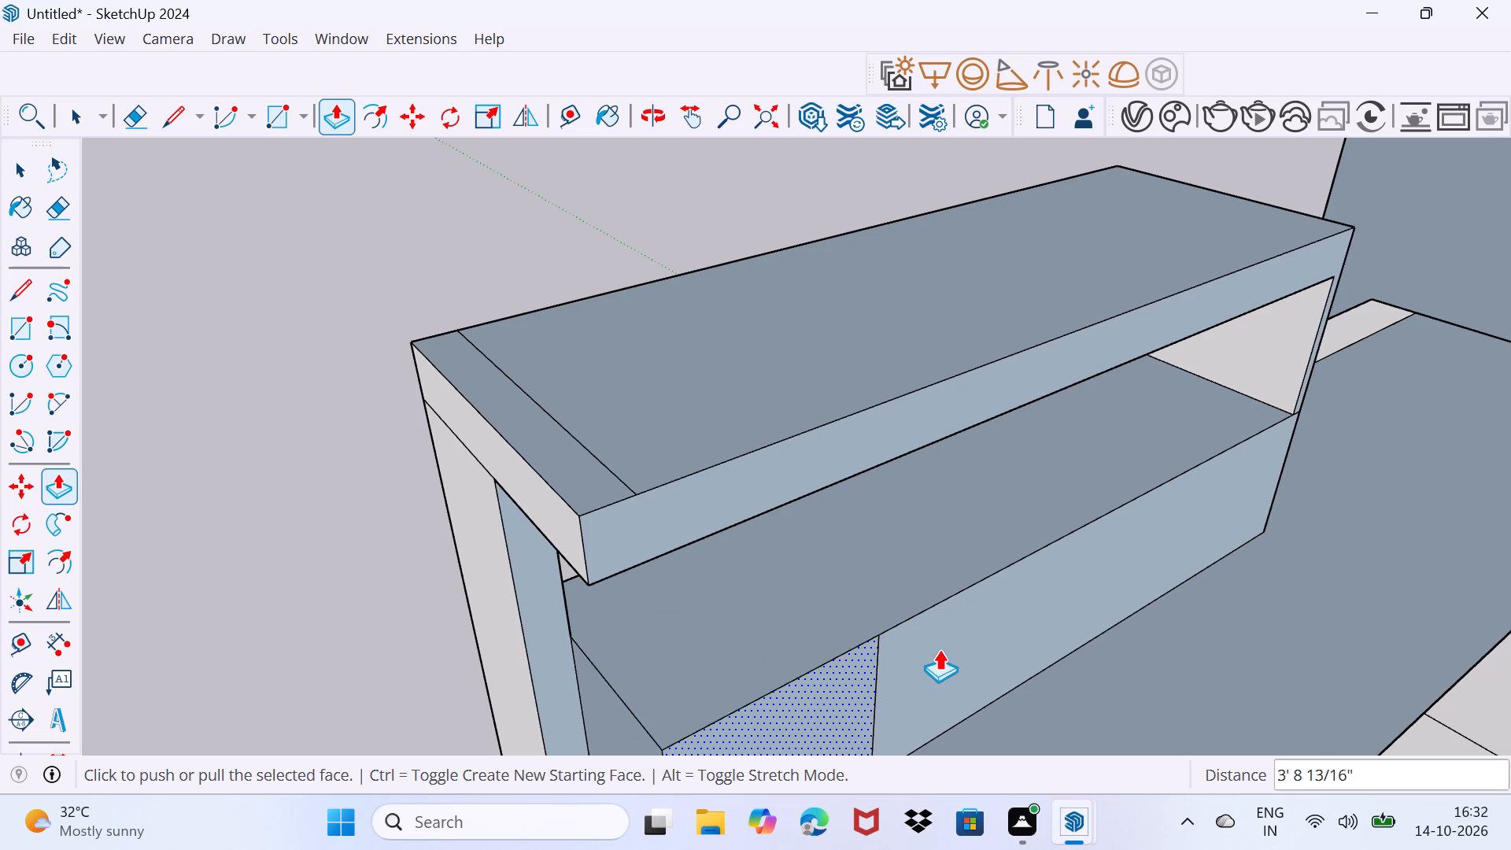
scroll(914, 646, "down", 3)
middle_click_drag(906, 650, 842, 442)
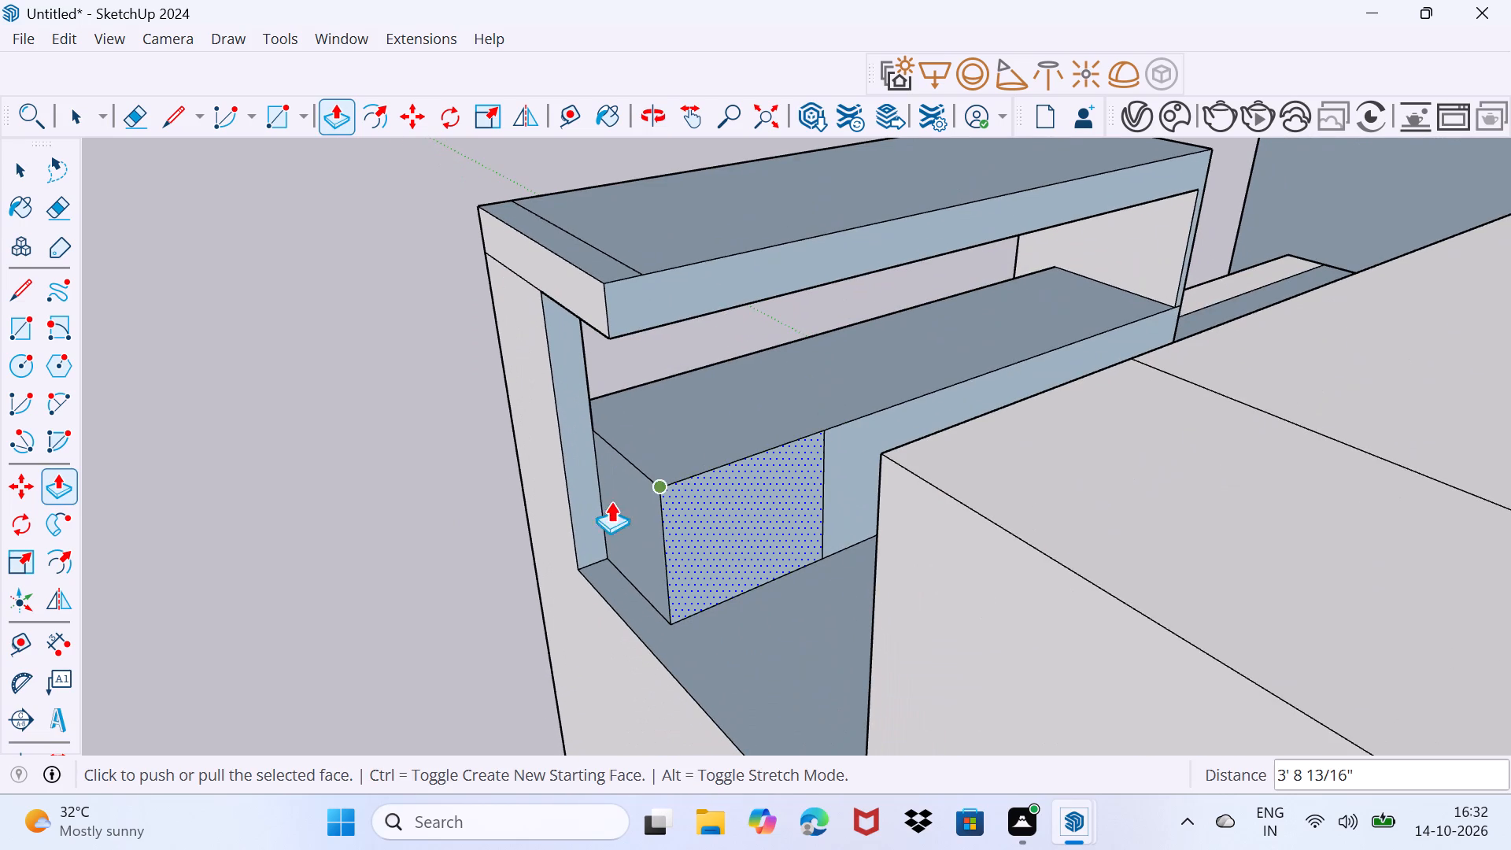
Push/Pull the narrow recessed strip beside the corner post 3' 8 13/16", flush with the deepened low wall and beam.
key("space")
left_click_drag(587, 512, 590, 458)
left_click(573, 468)
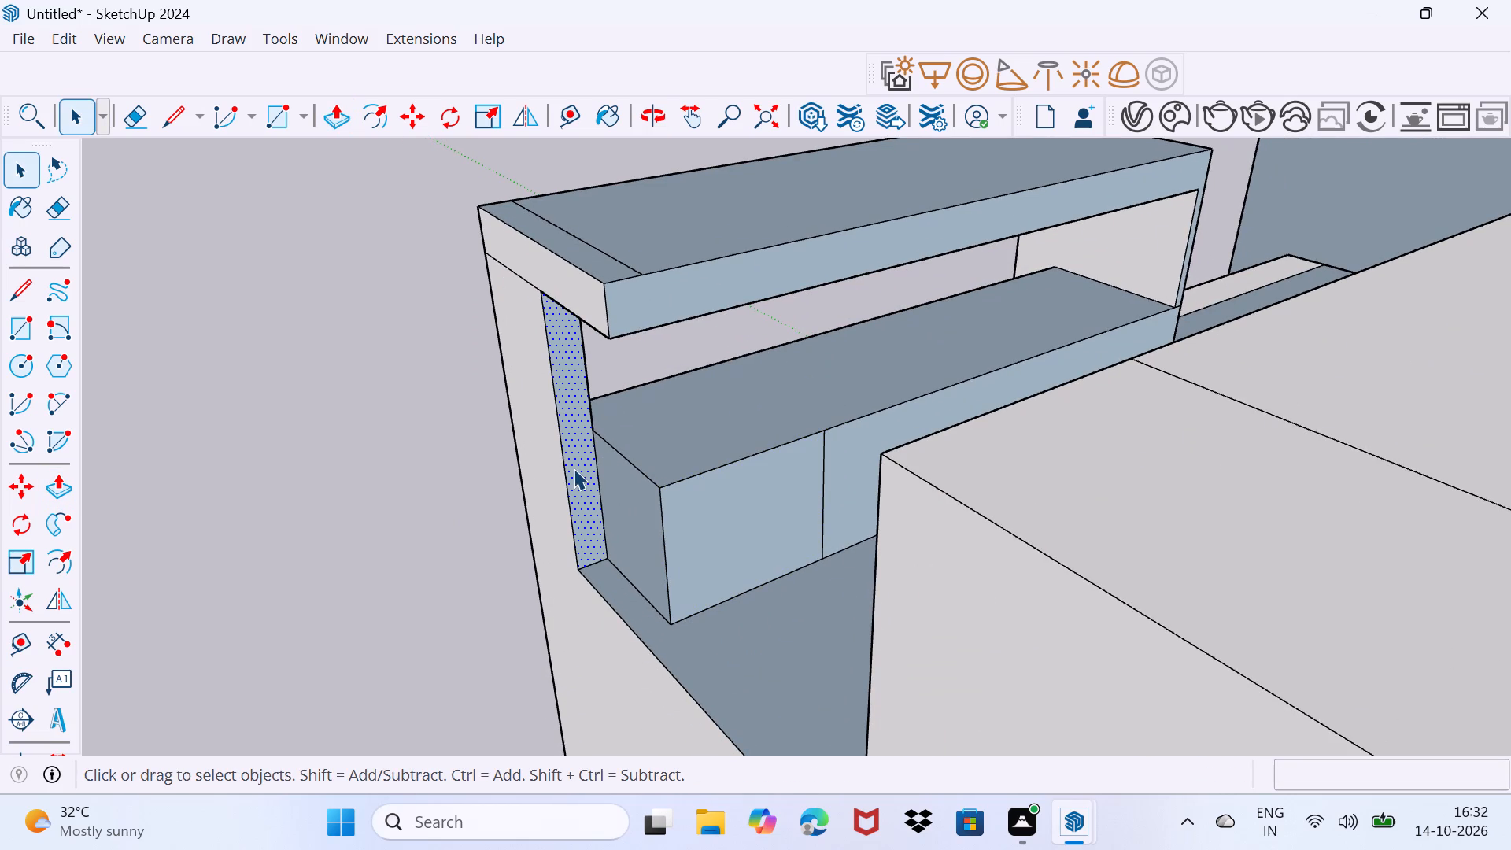
left_click(574, 468)
key("p")
left_click(576, 468)
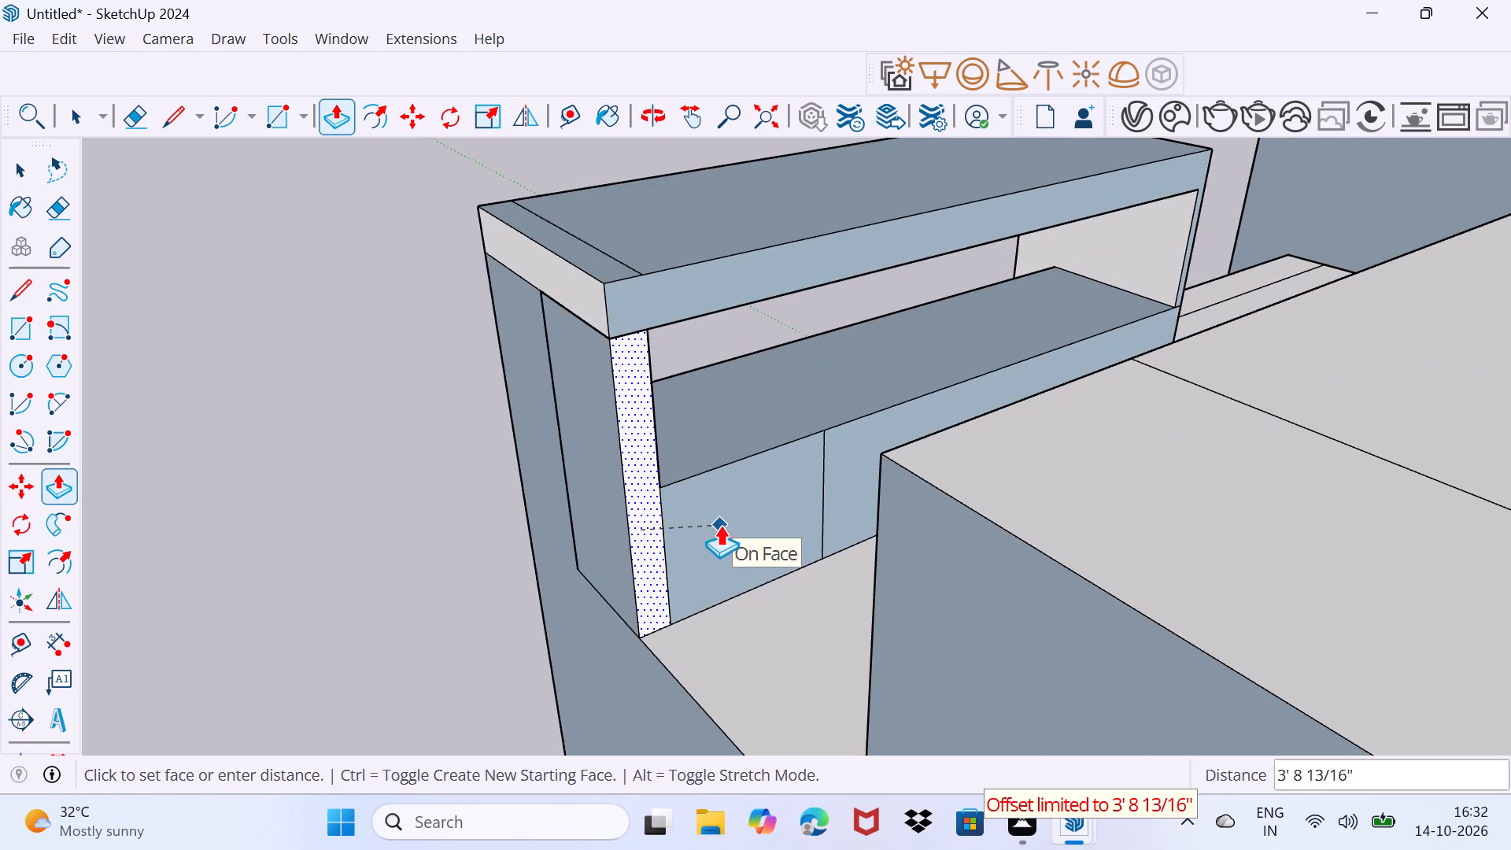
left_click(720, 525)
key("space")
left_click_drag(718, 530, 740, 456)
Erase the leftover seam line across the top face of the beam near the corner post.
middle_click_drag(653, 464, 784, 617)
key("e")
left_click(677, 423)
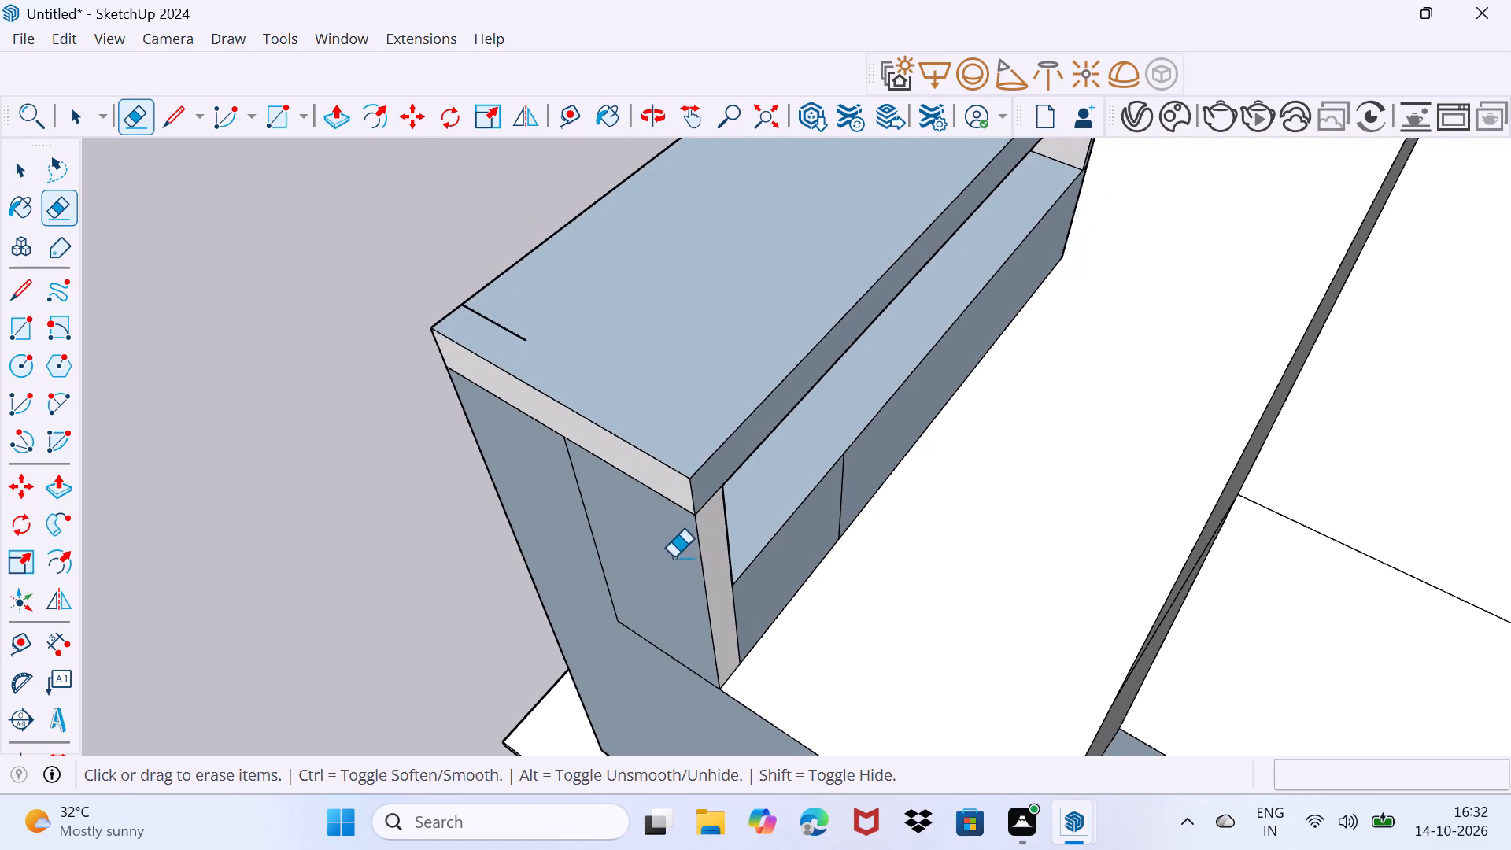
left_click_drag(504, 333, 512, 328)
Push/Pull the top face of the low terrace wall slightly downward, enlarging the gap beneath the beam.
scroll(519, 481, "down", 4)
middle_click_drag(536, 519, 549, 516)
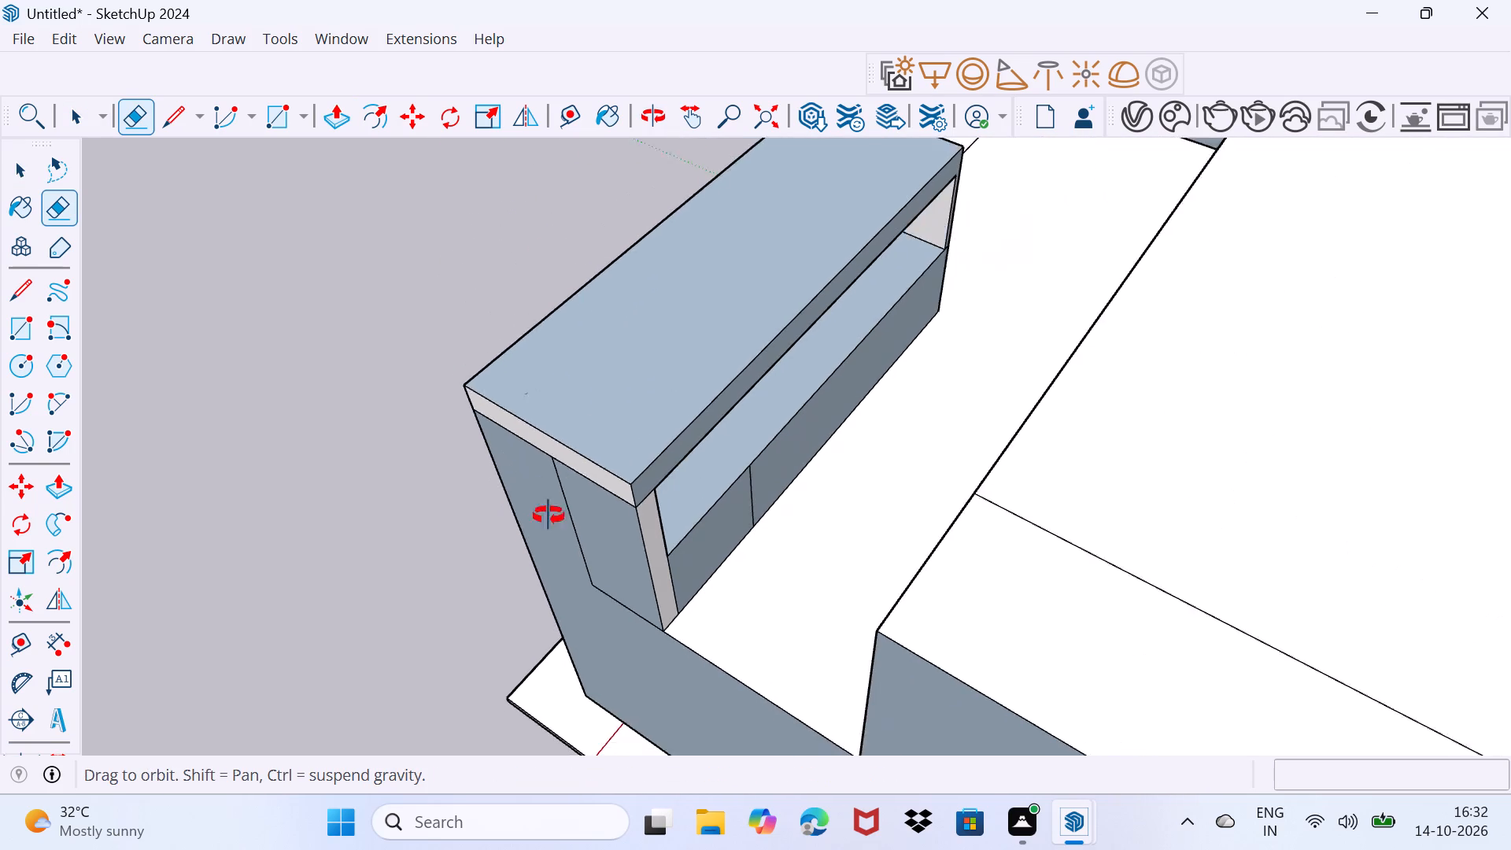
middle_click_drag(549, 516, 1221, 329)
scroll(921, 384, "up", 1)
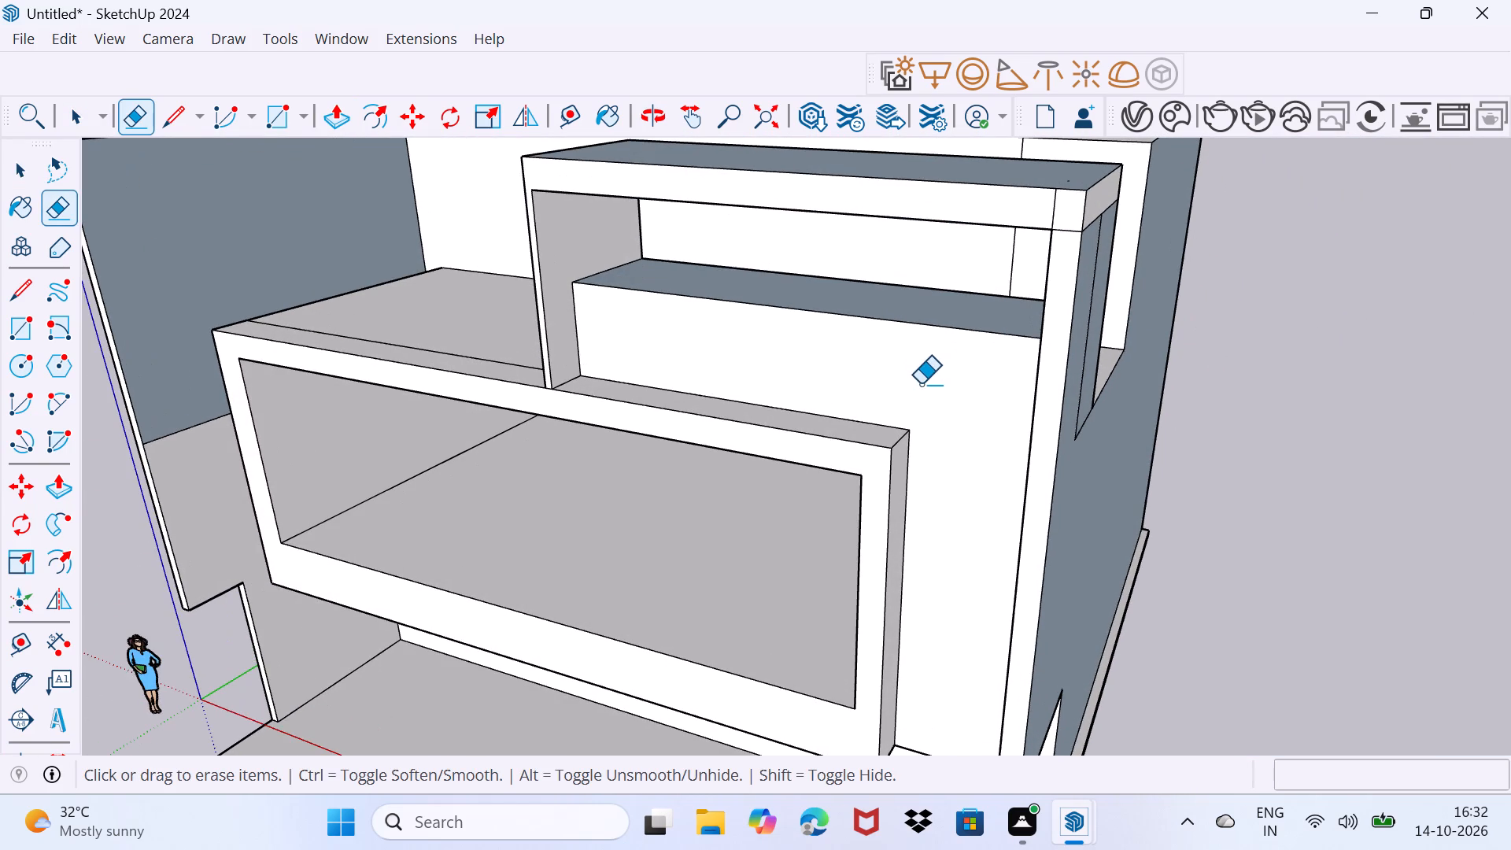
scroll(903, 327, "up", 4)
key("space")
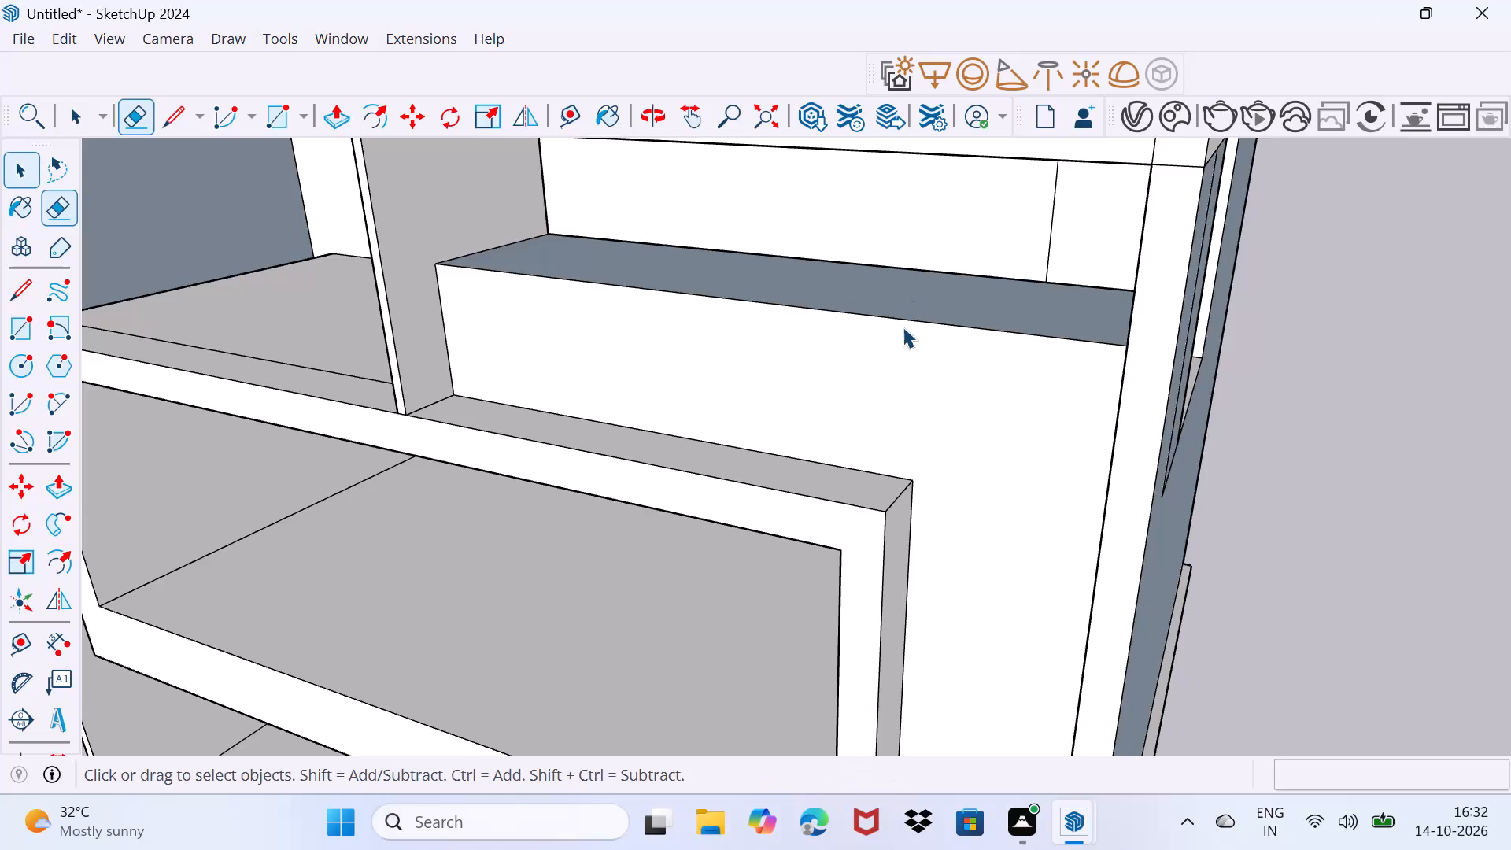
type("p")
left_click(902, 290)
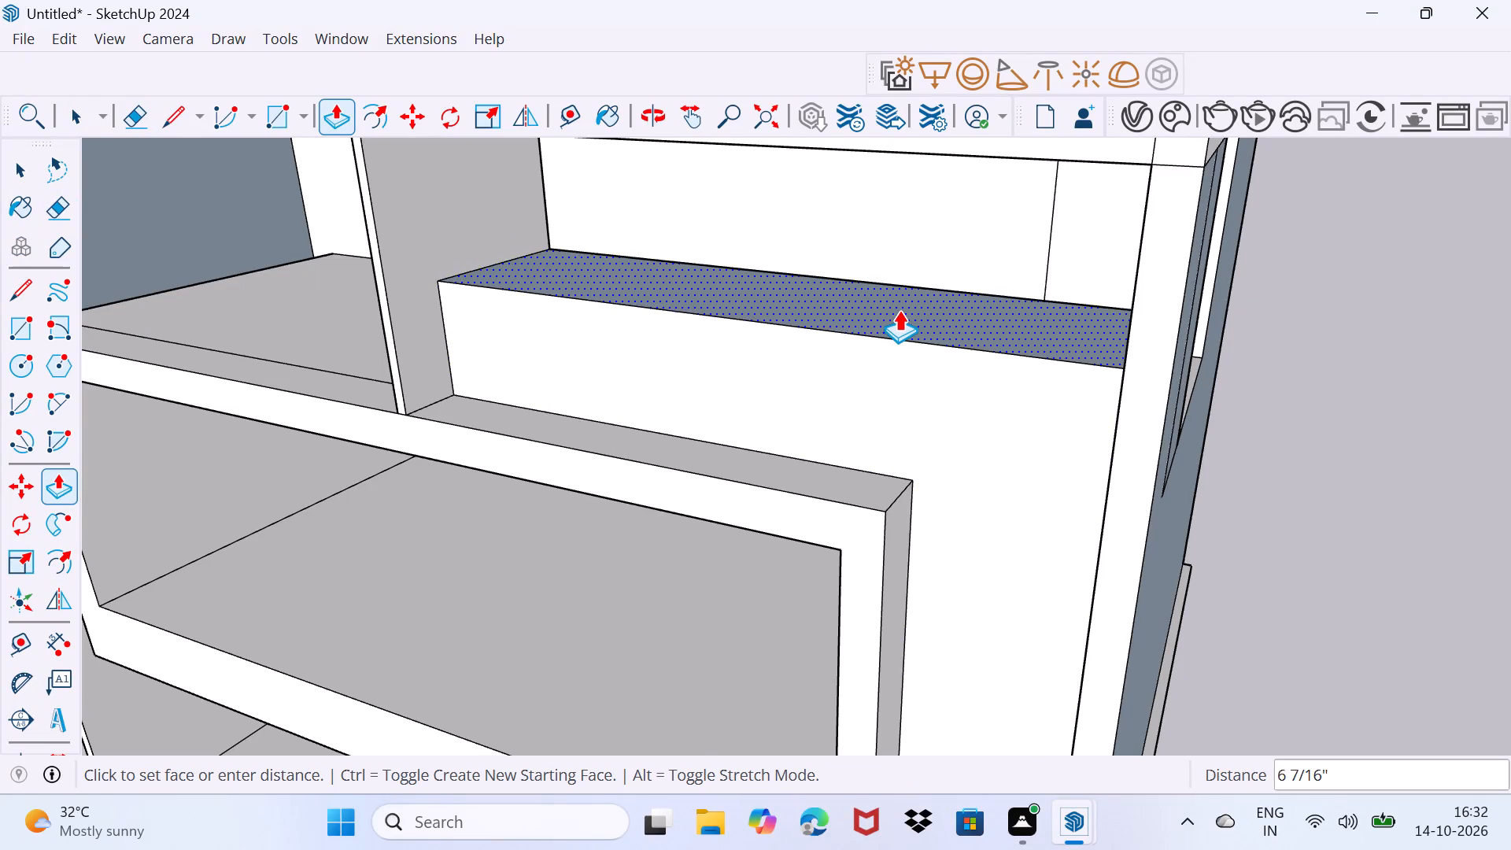
left_click(899, 315)
key("space")
left_click_drag(895, 331, 899, 311)
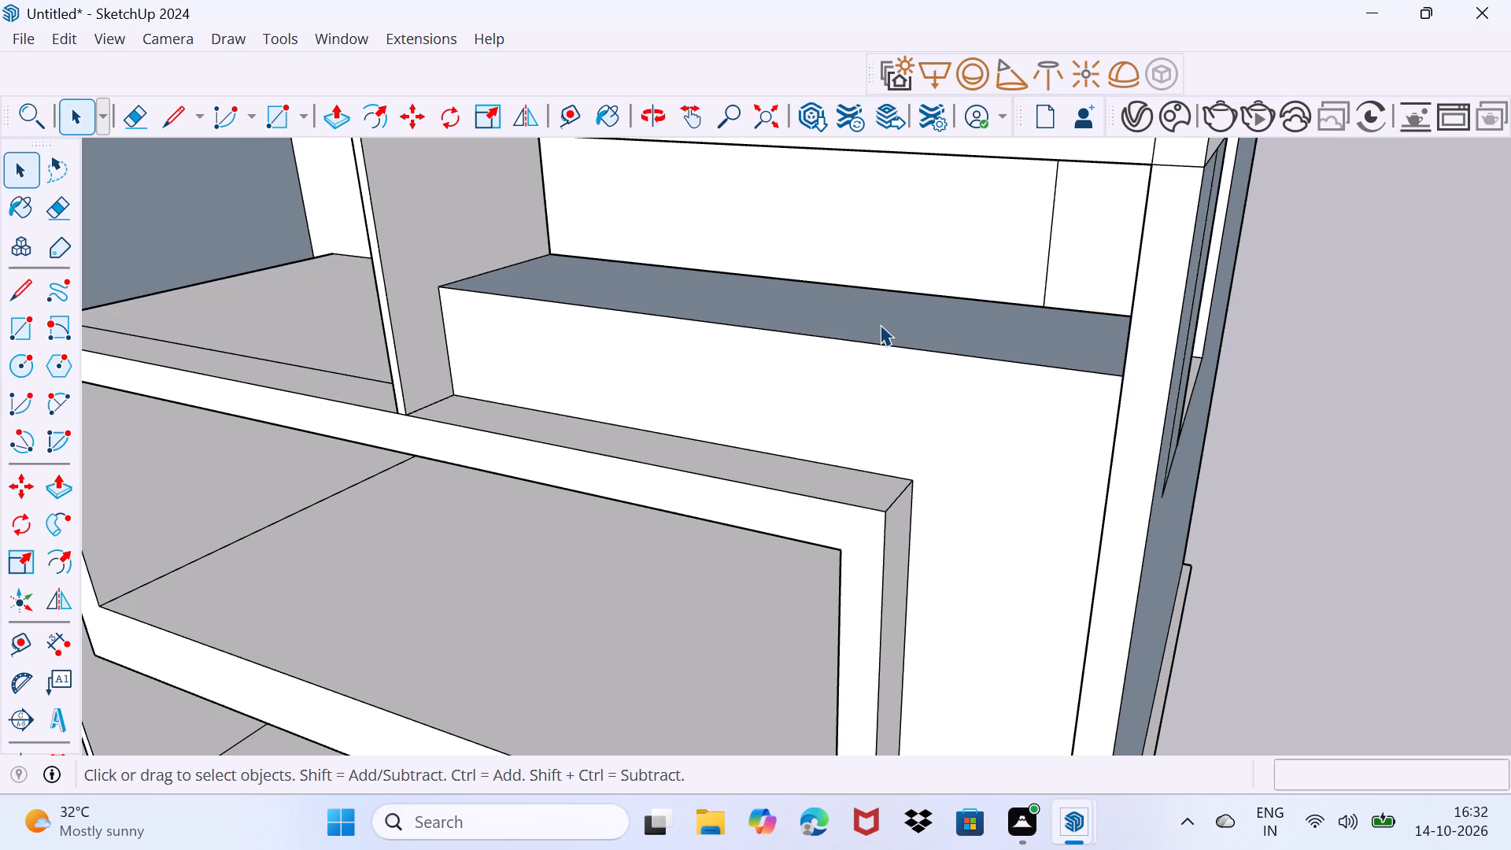
Erase the two short seam lines between the beam and the corner post on their front face.
scroll(838, 368, "down", 4)
middle_click_drag(812, 427, 833, 445)
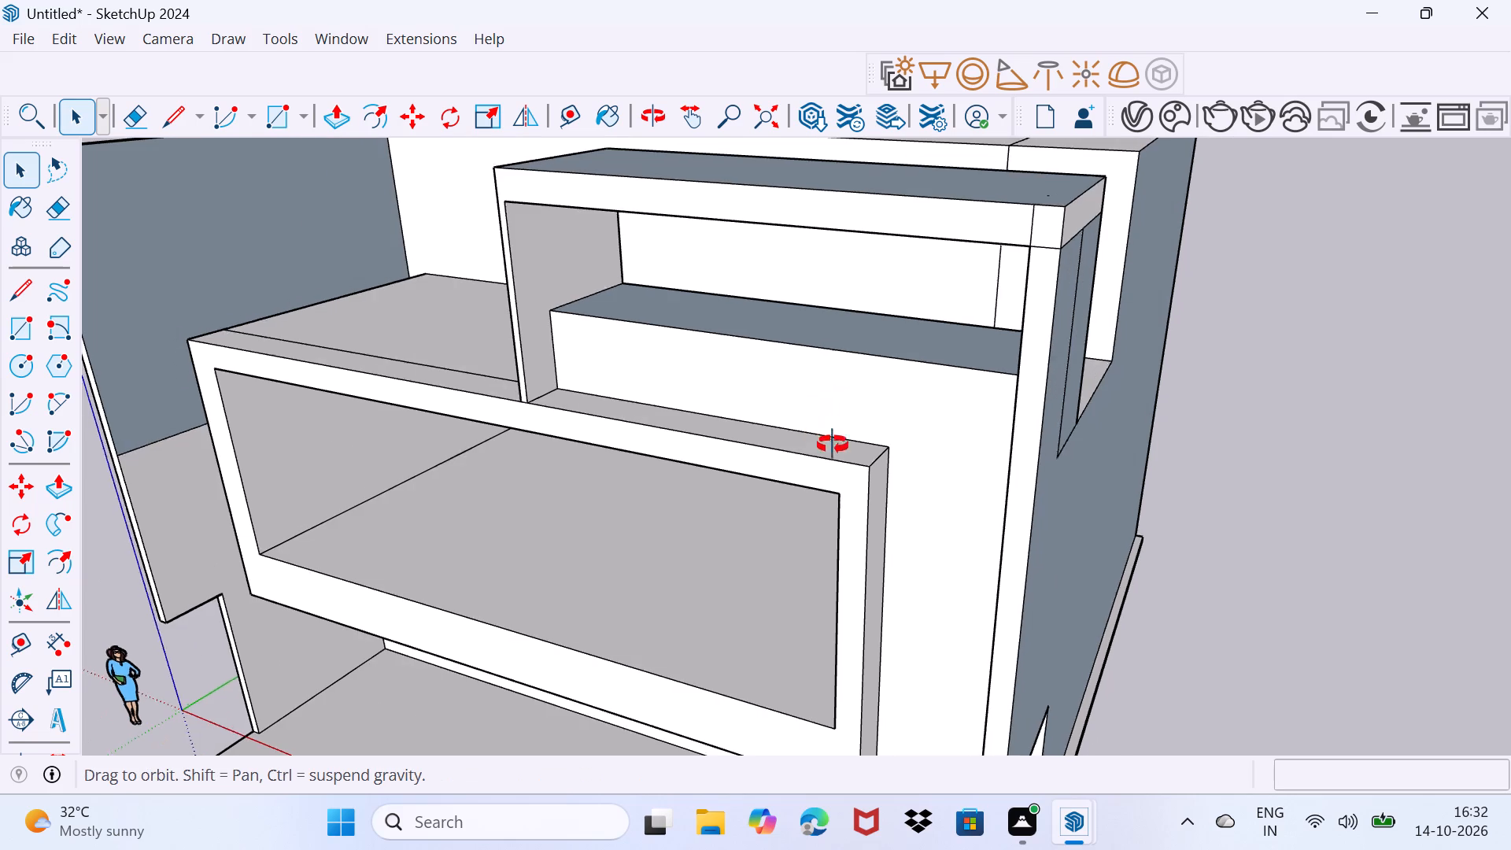
middle_click_drag(833, 445, 888, 464)
scroll(1038, 276, "up", 3)
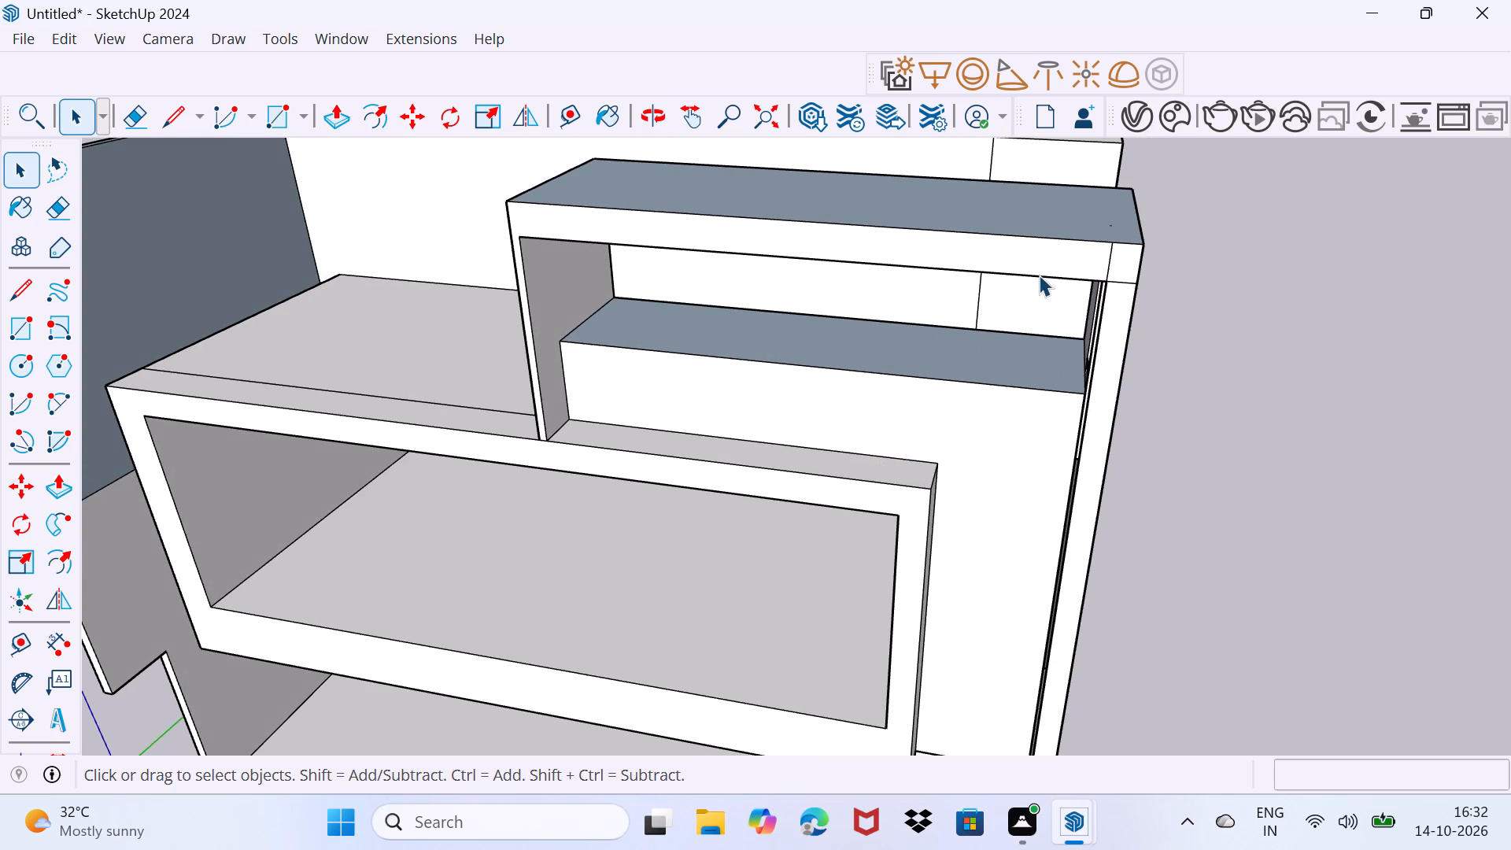
scroll(1104, 286, "up", 2)
key("e")
left_click(1124, 242)
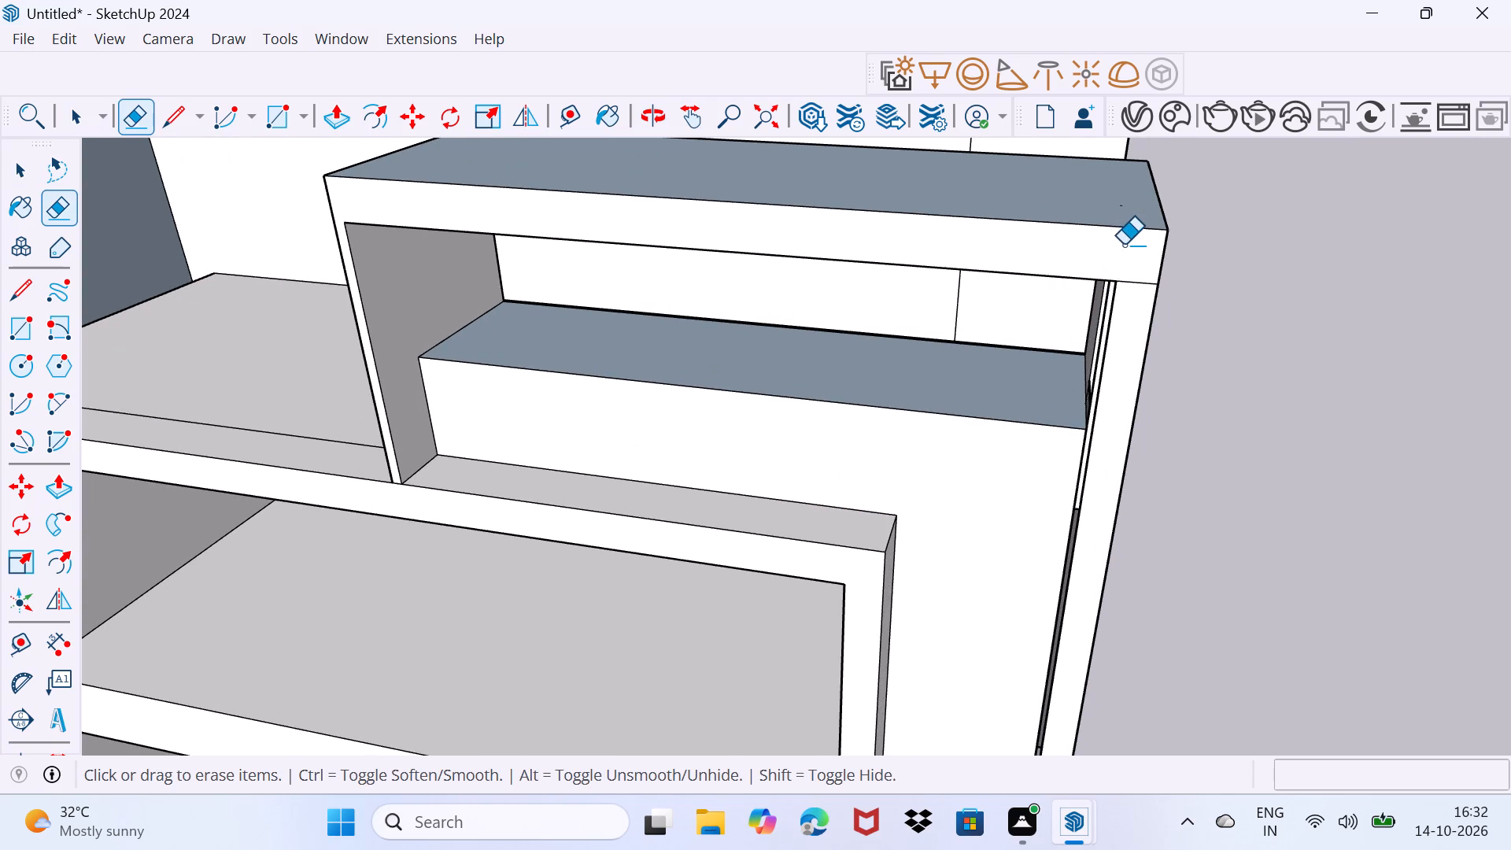
left_click(1140, 283)
Draw a rectangle about 5' 1 11/16" by 5' 7 1/2" on the beam's top face near the corner-post end.
scroll(1133, 290, "down", 3)
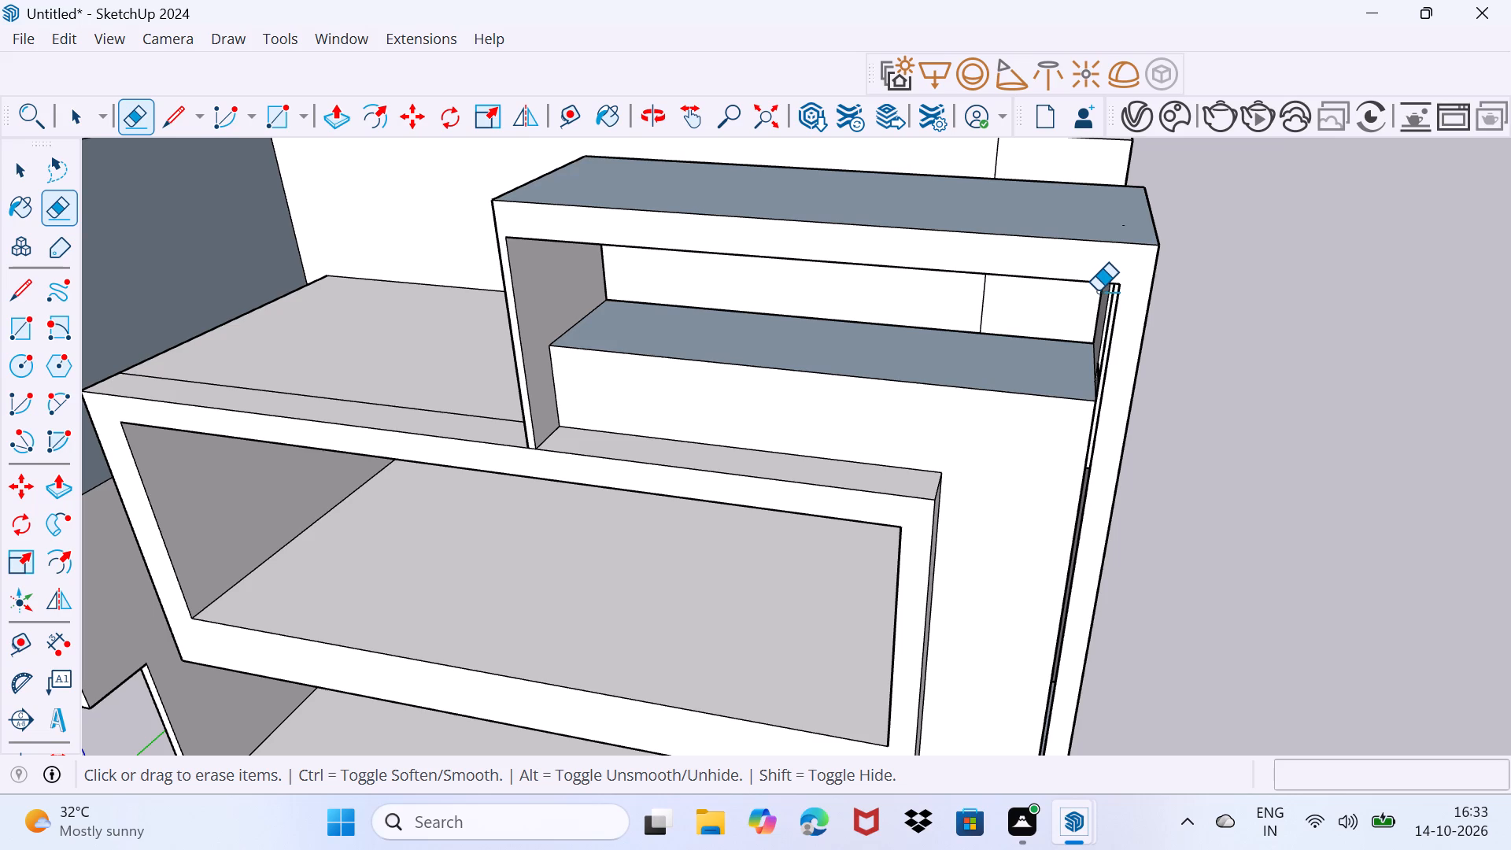
middle_click_drag(1145, 285, 1000, 480)
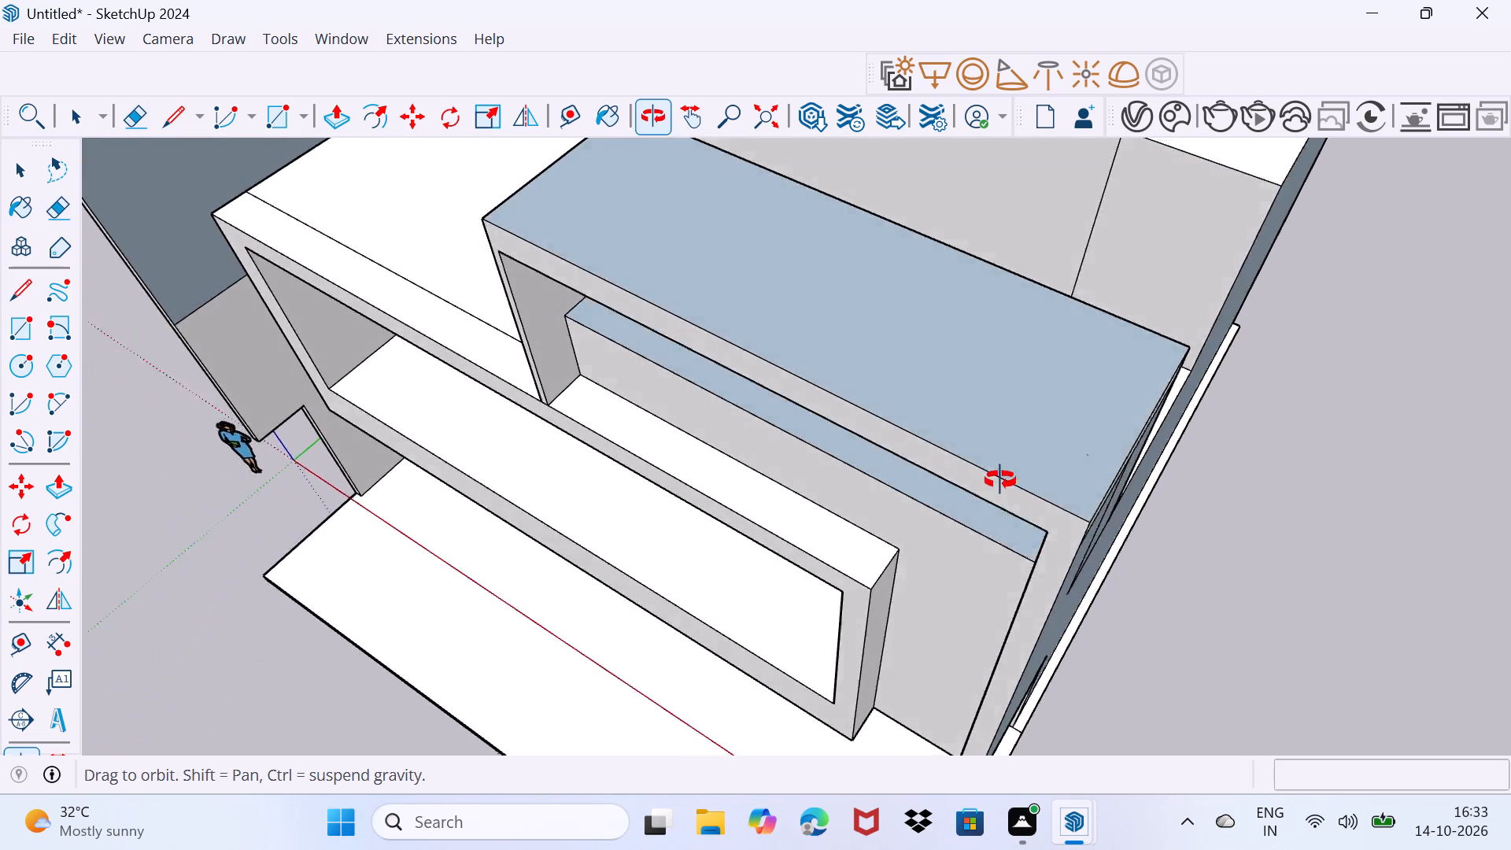
middle_click_drag(1000, 480, 828, 523)
key("r")
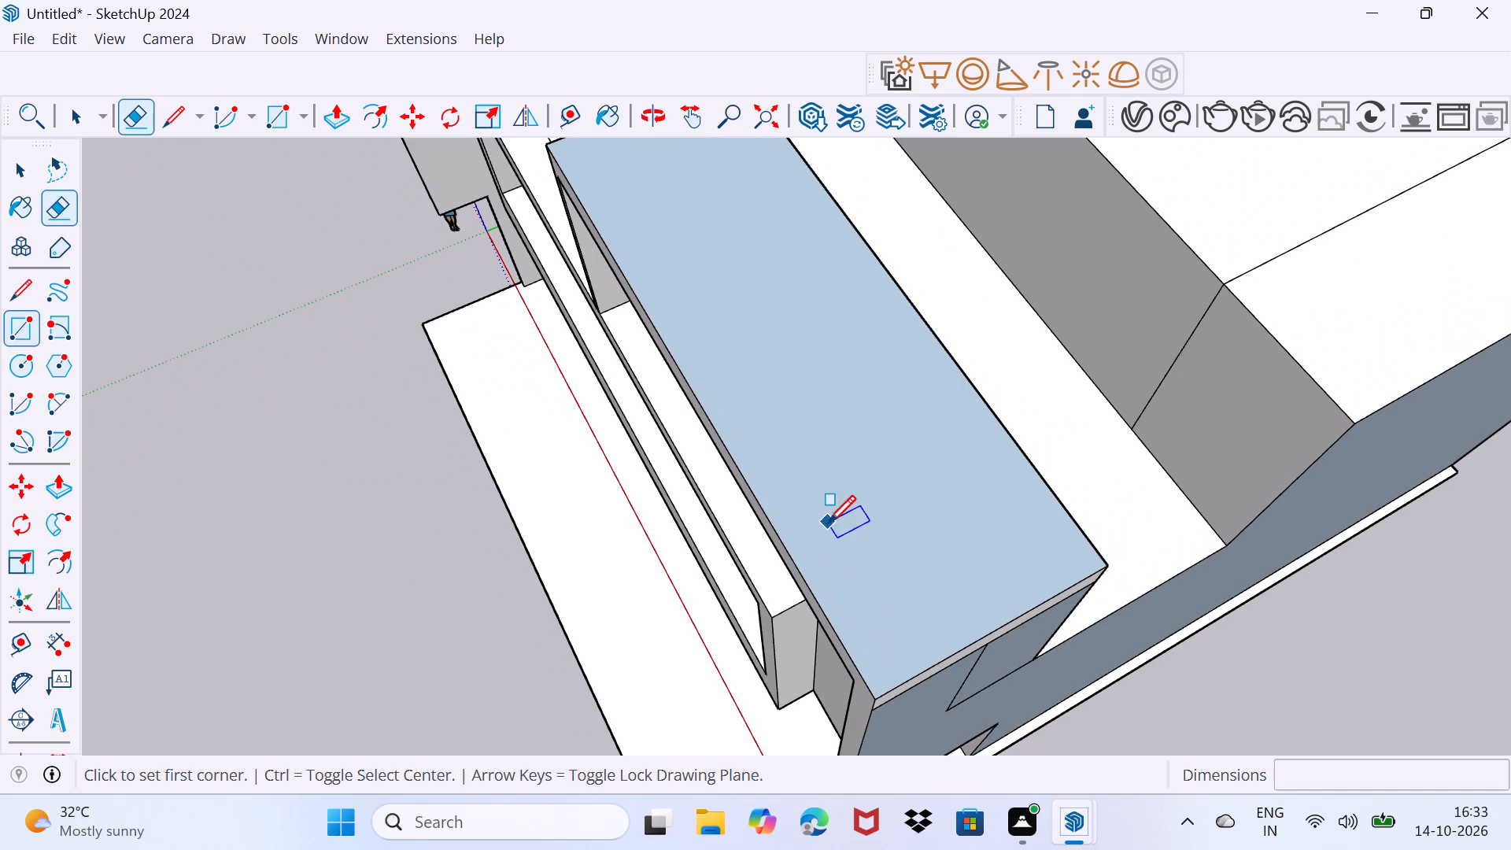
left_click(795, 491)
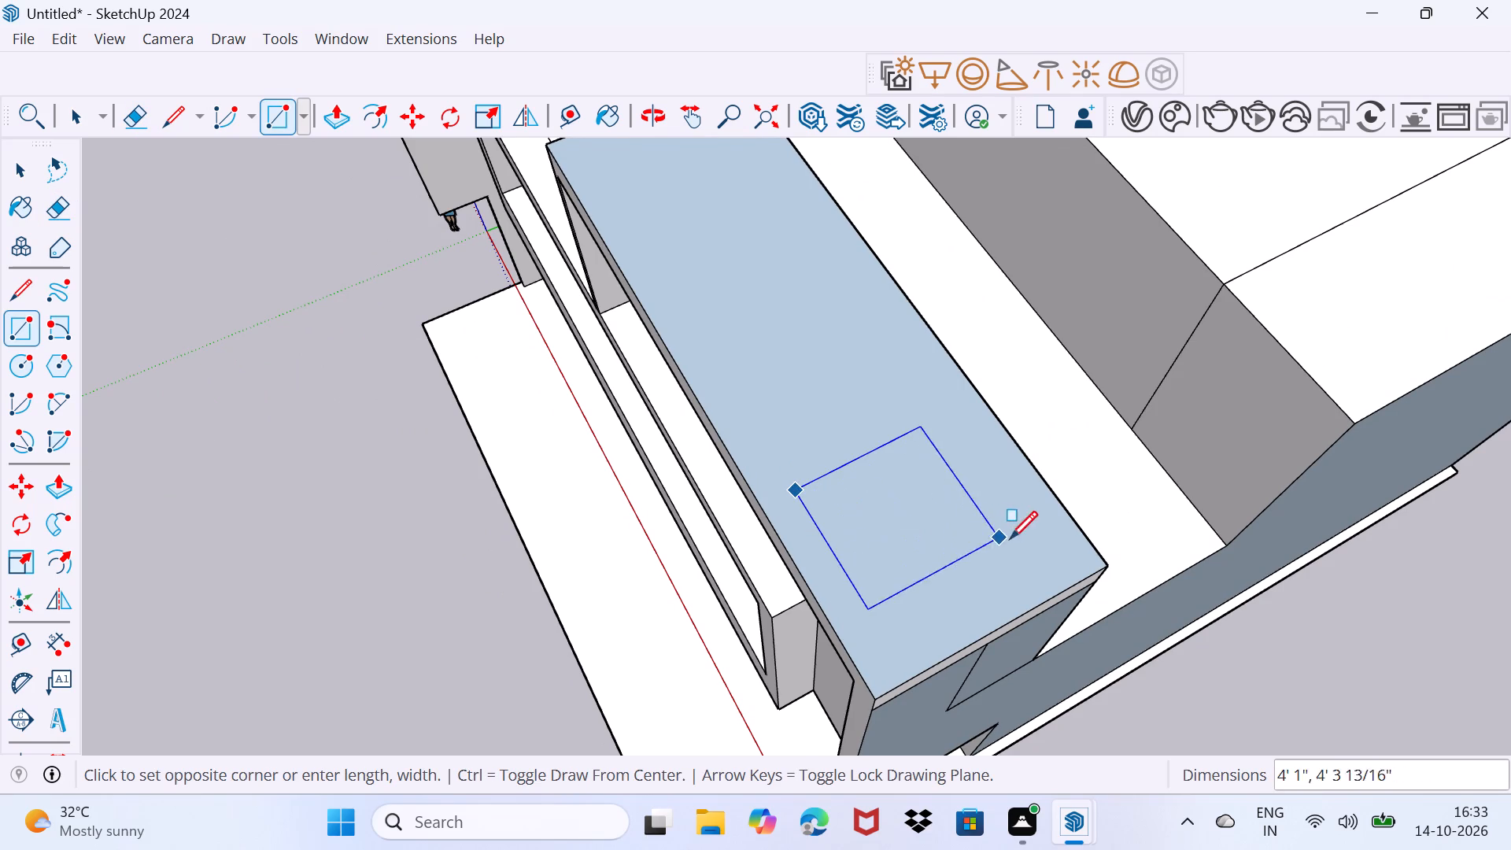
left_click(1062, 547)
key("space")
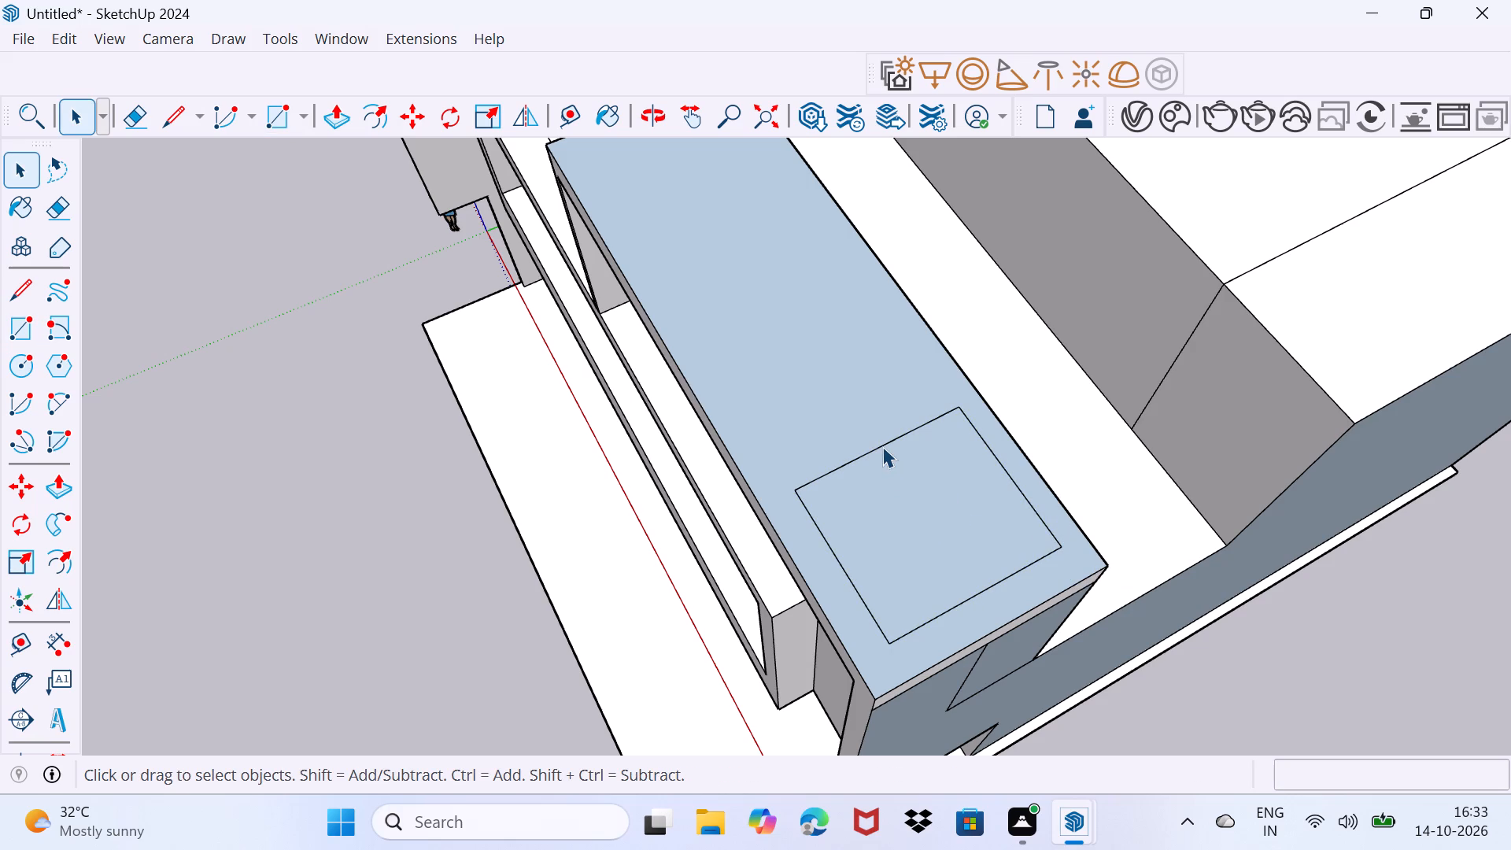
Move the rectangle's edge farthest from the corner post about 4" outward along the beam to lengthen it.
left_click(882, 446)
key("m")
left_click(882, 446)
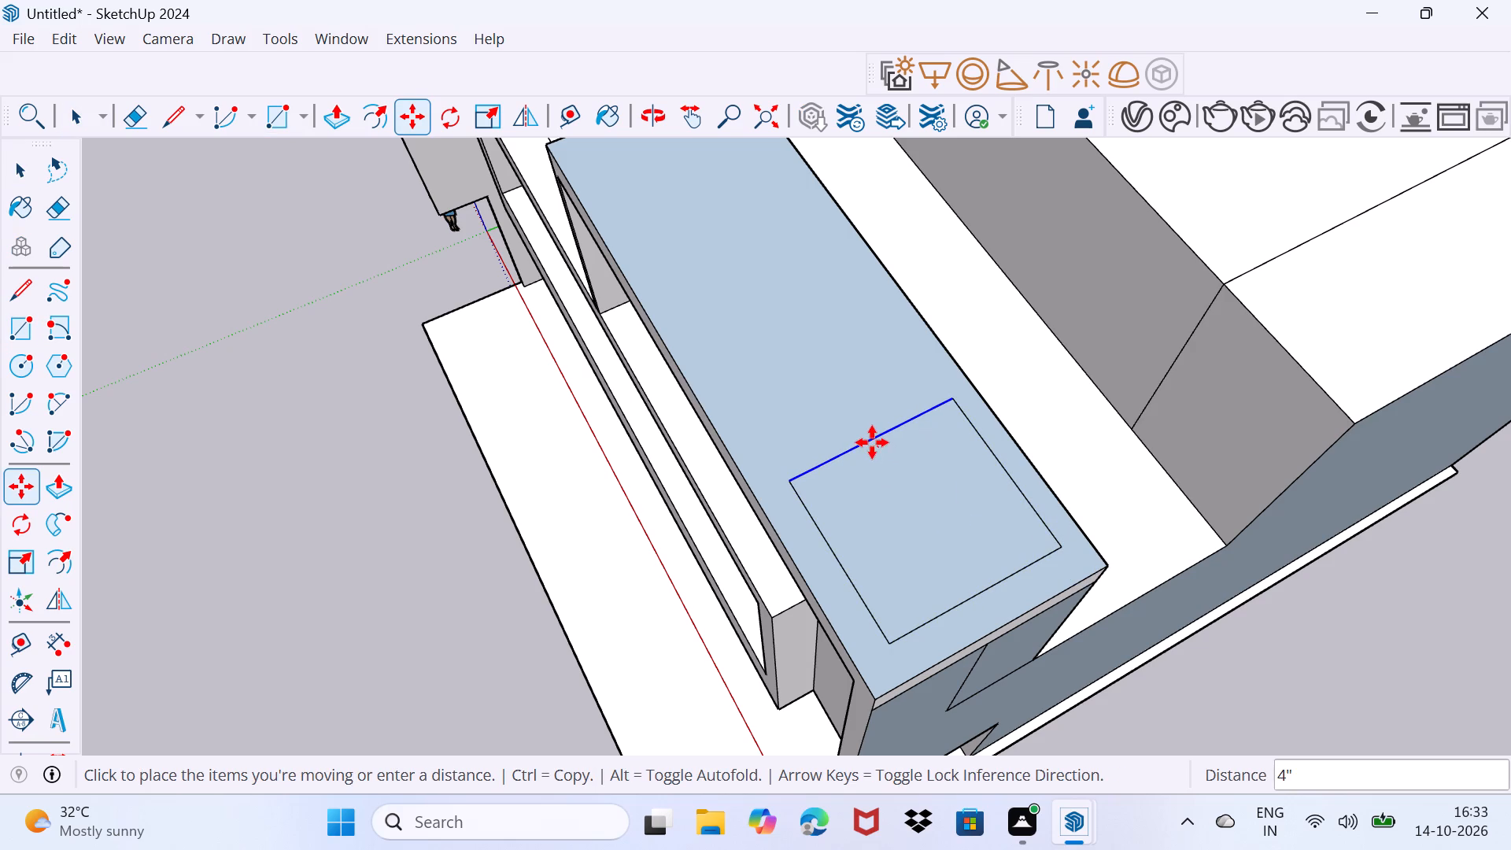
left_click(864, 437)
key("space")
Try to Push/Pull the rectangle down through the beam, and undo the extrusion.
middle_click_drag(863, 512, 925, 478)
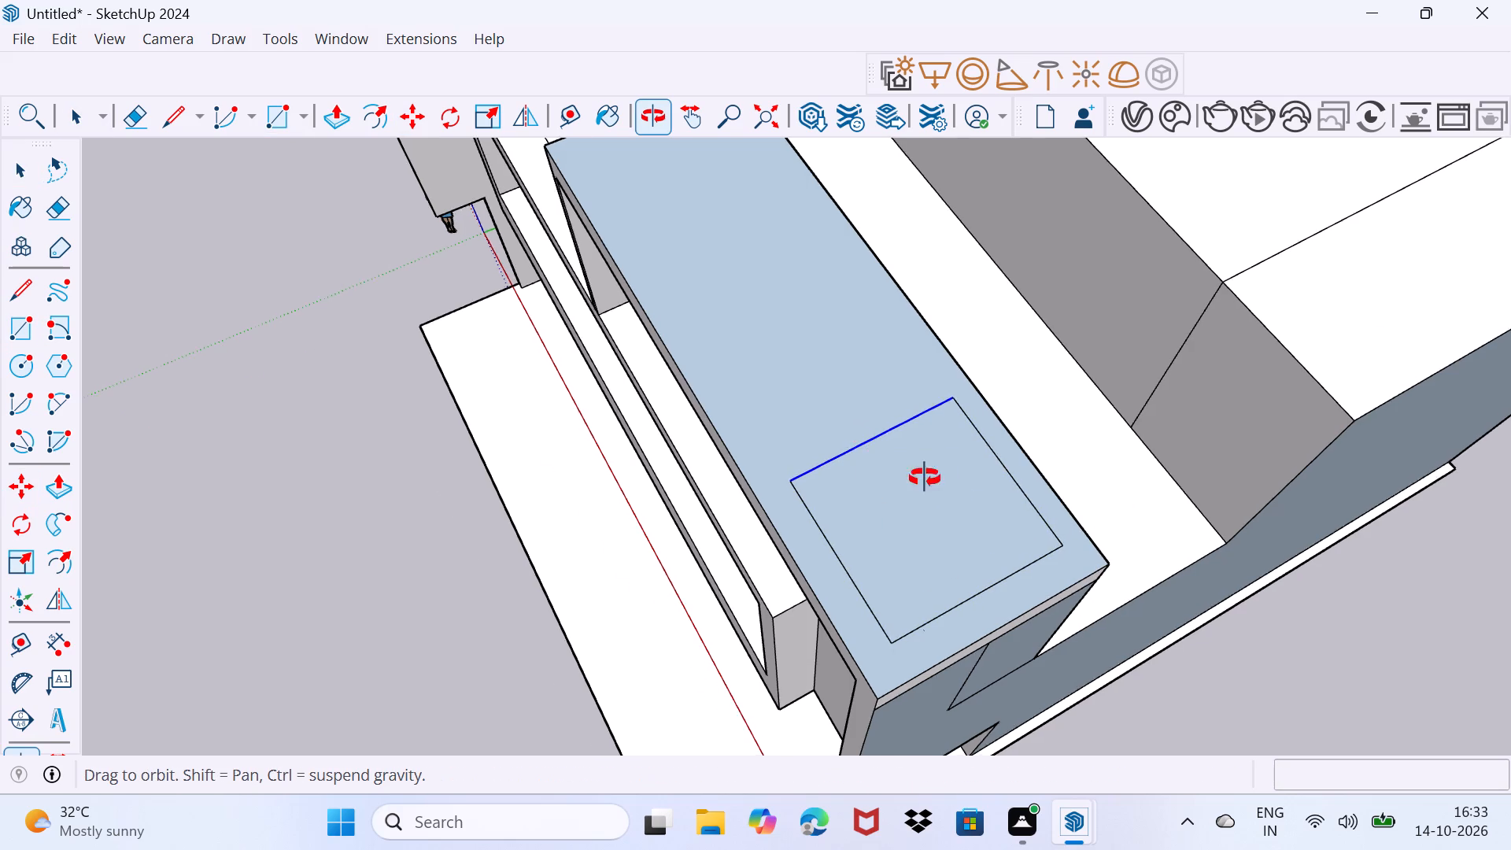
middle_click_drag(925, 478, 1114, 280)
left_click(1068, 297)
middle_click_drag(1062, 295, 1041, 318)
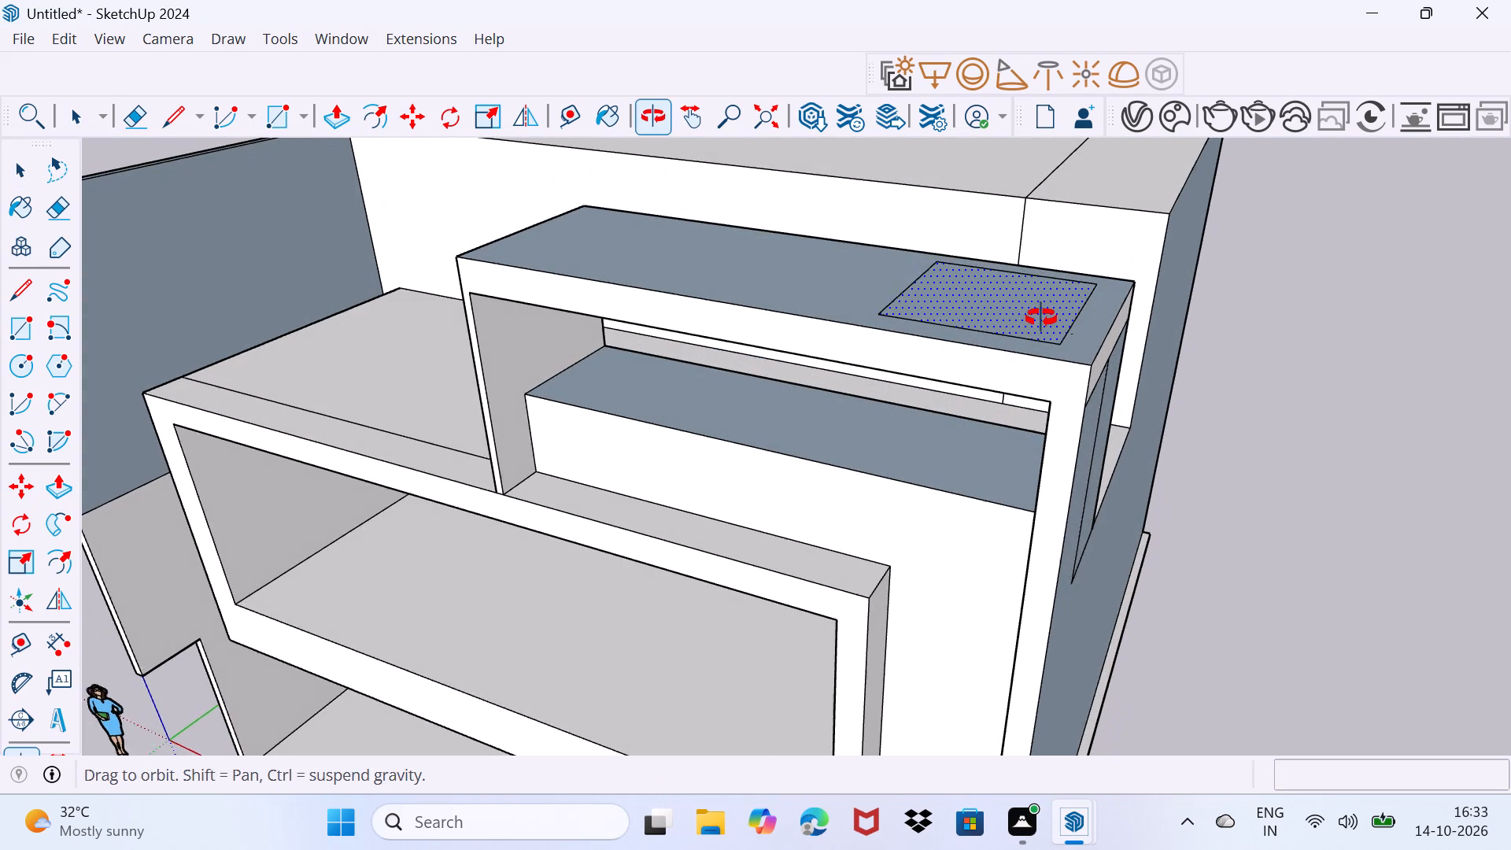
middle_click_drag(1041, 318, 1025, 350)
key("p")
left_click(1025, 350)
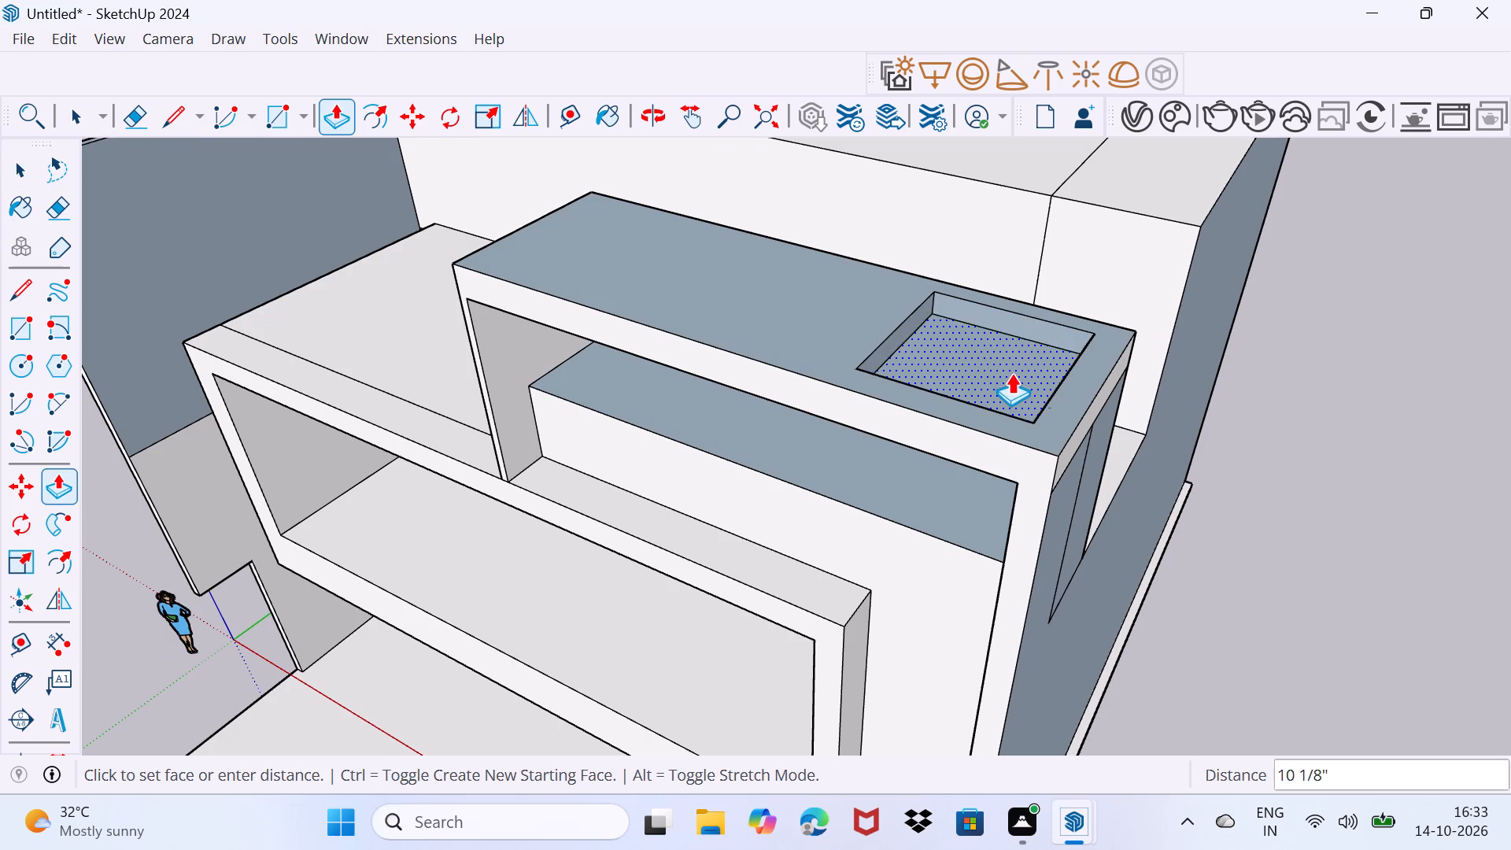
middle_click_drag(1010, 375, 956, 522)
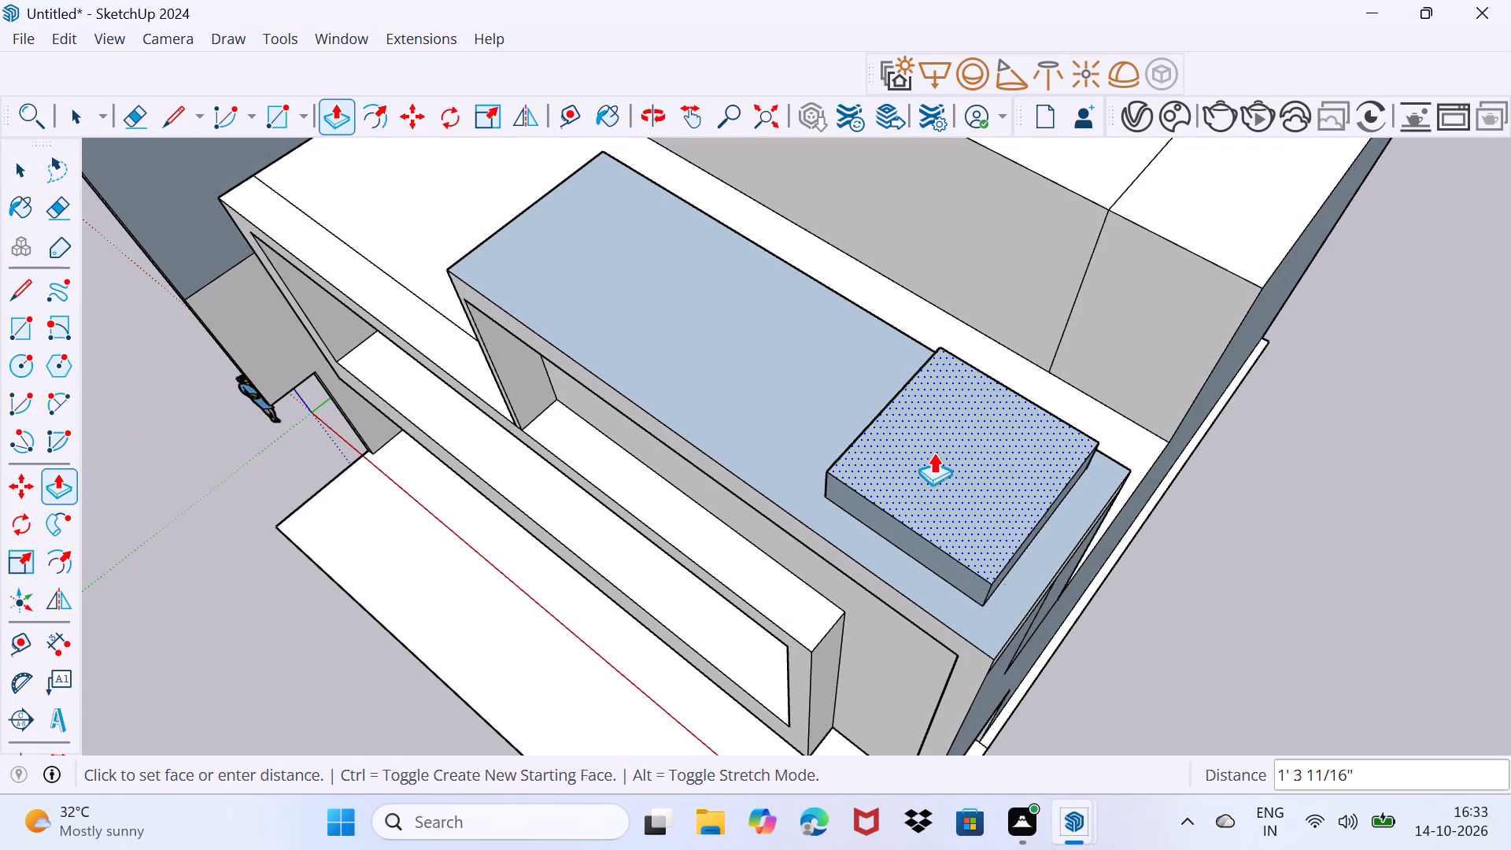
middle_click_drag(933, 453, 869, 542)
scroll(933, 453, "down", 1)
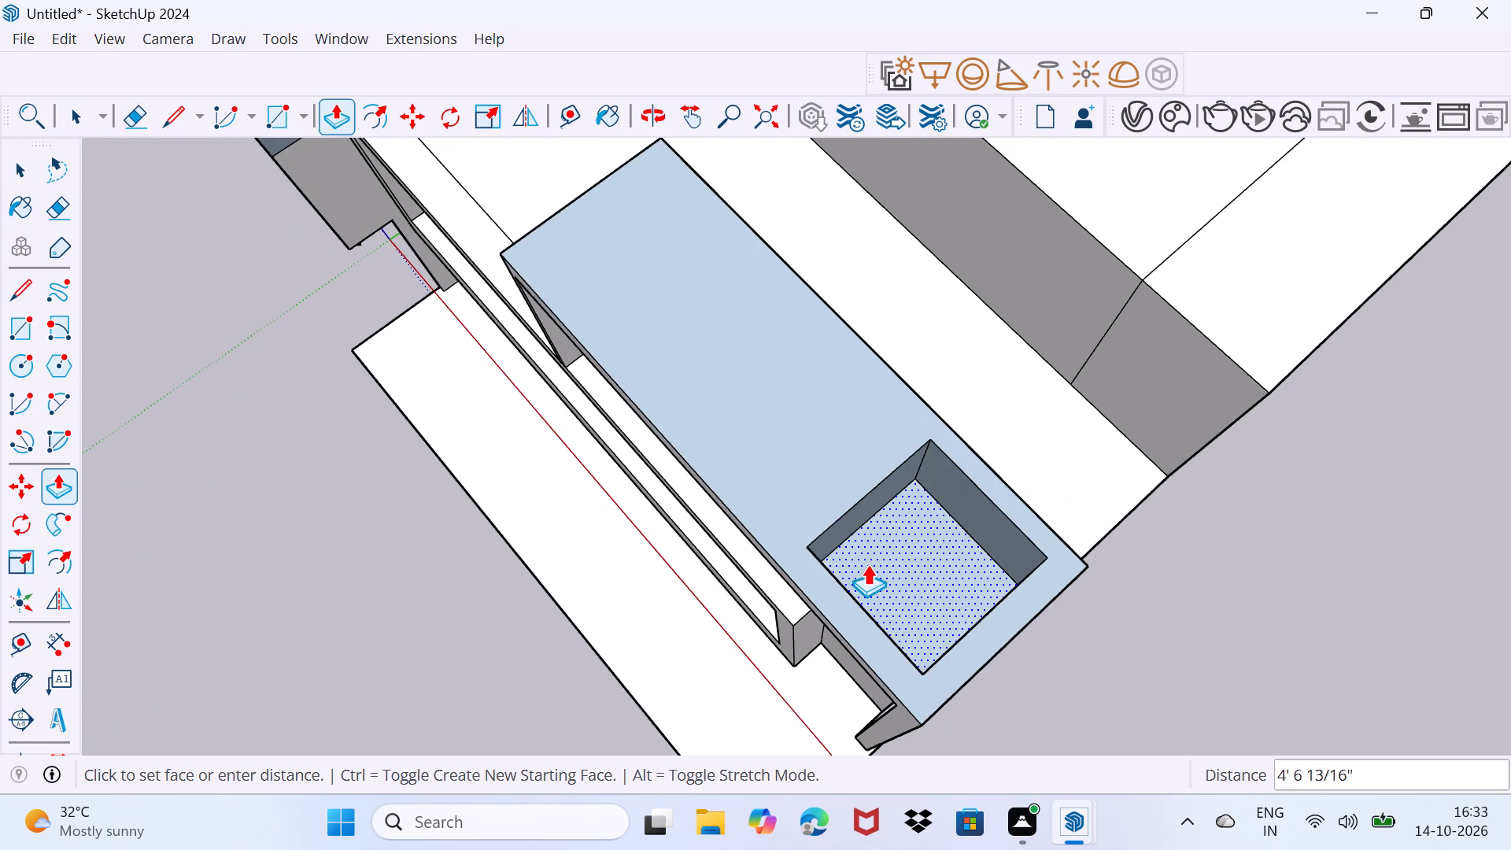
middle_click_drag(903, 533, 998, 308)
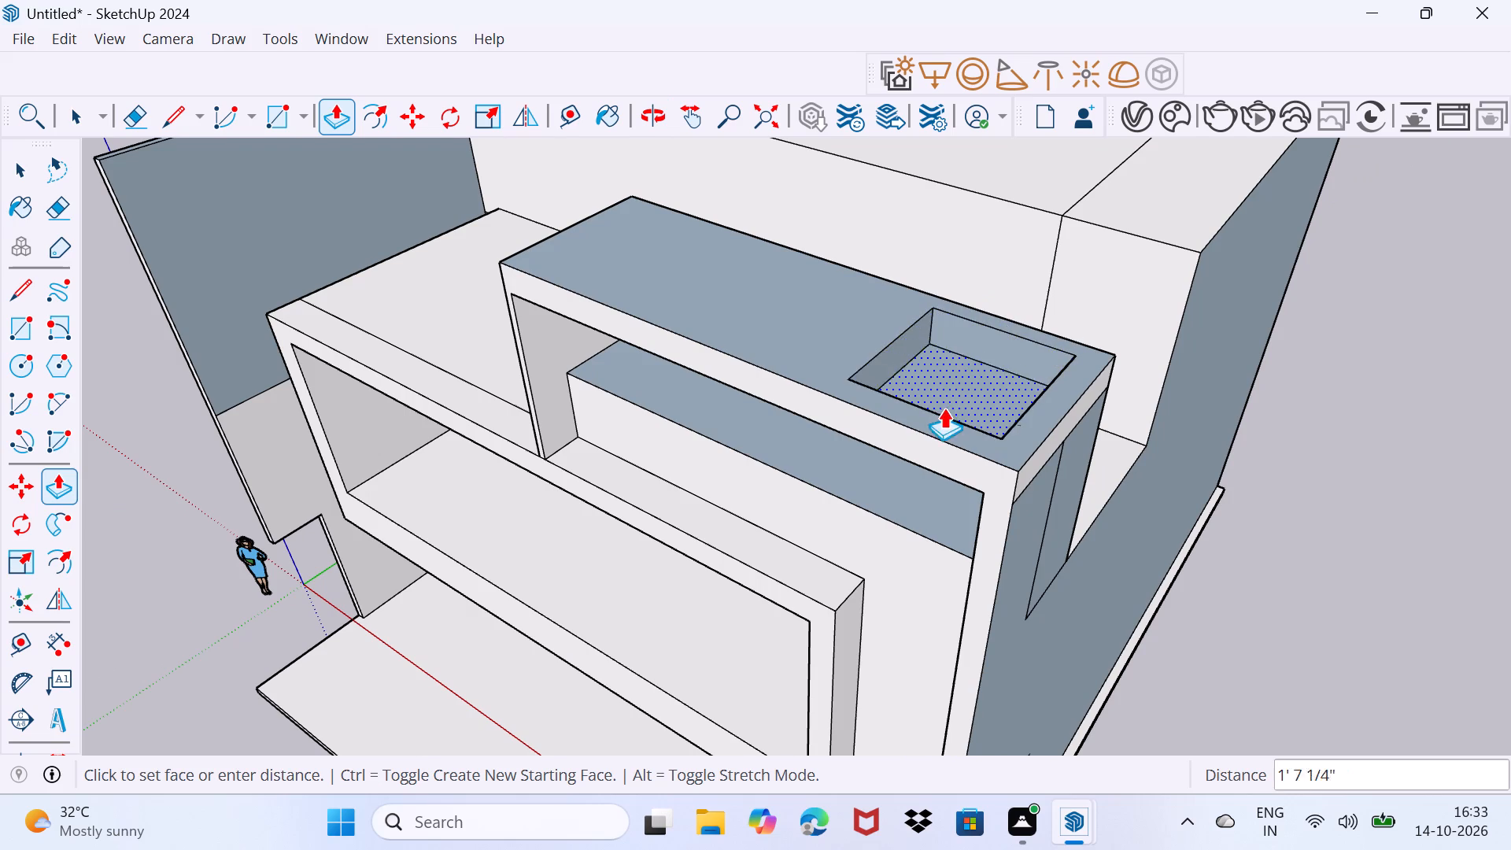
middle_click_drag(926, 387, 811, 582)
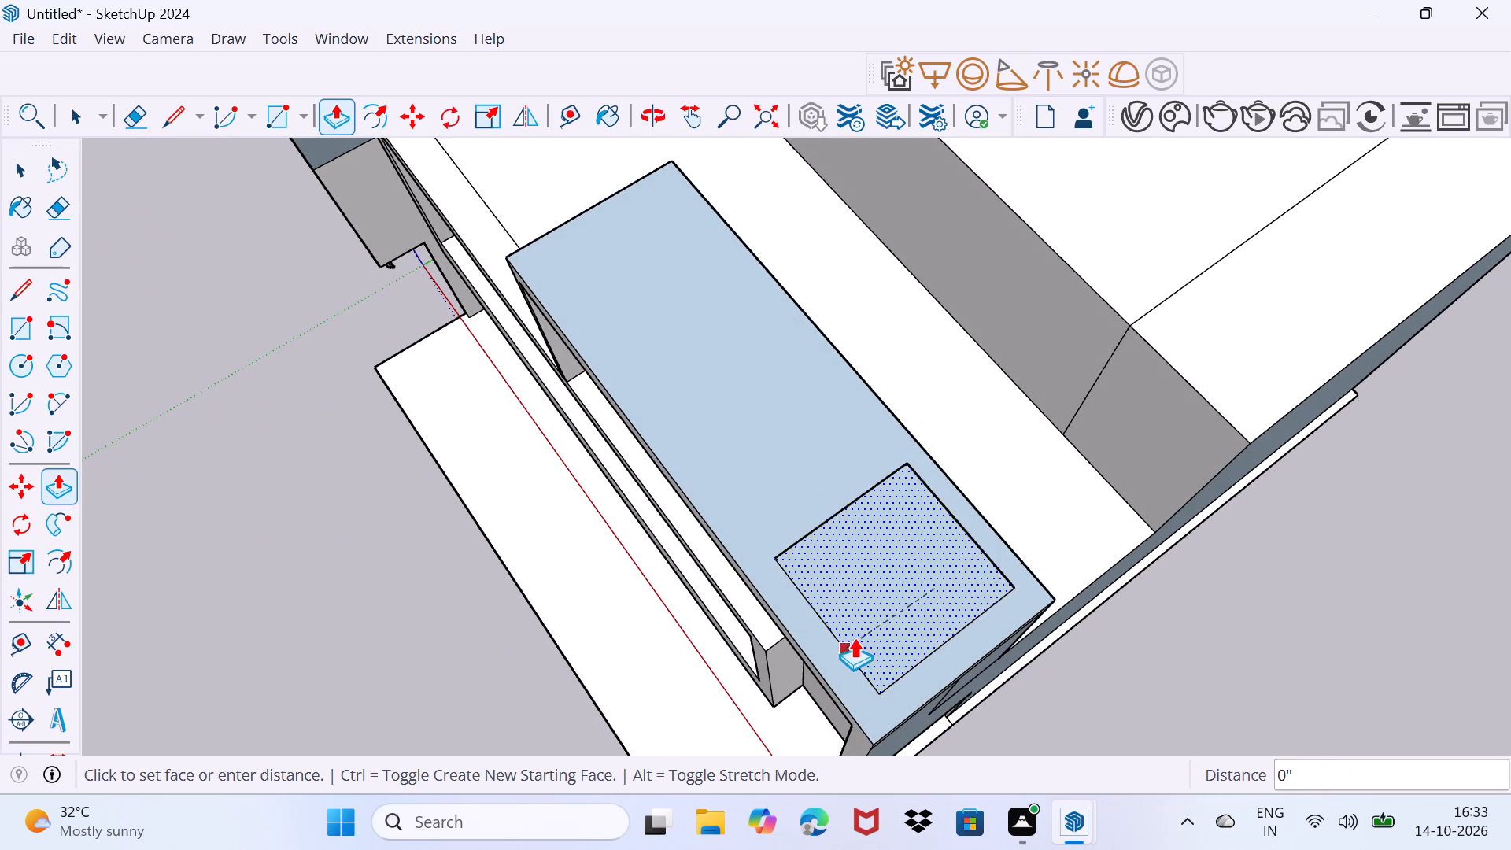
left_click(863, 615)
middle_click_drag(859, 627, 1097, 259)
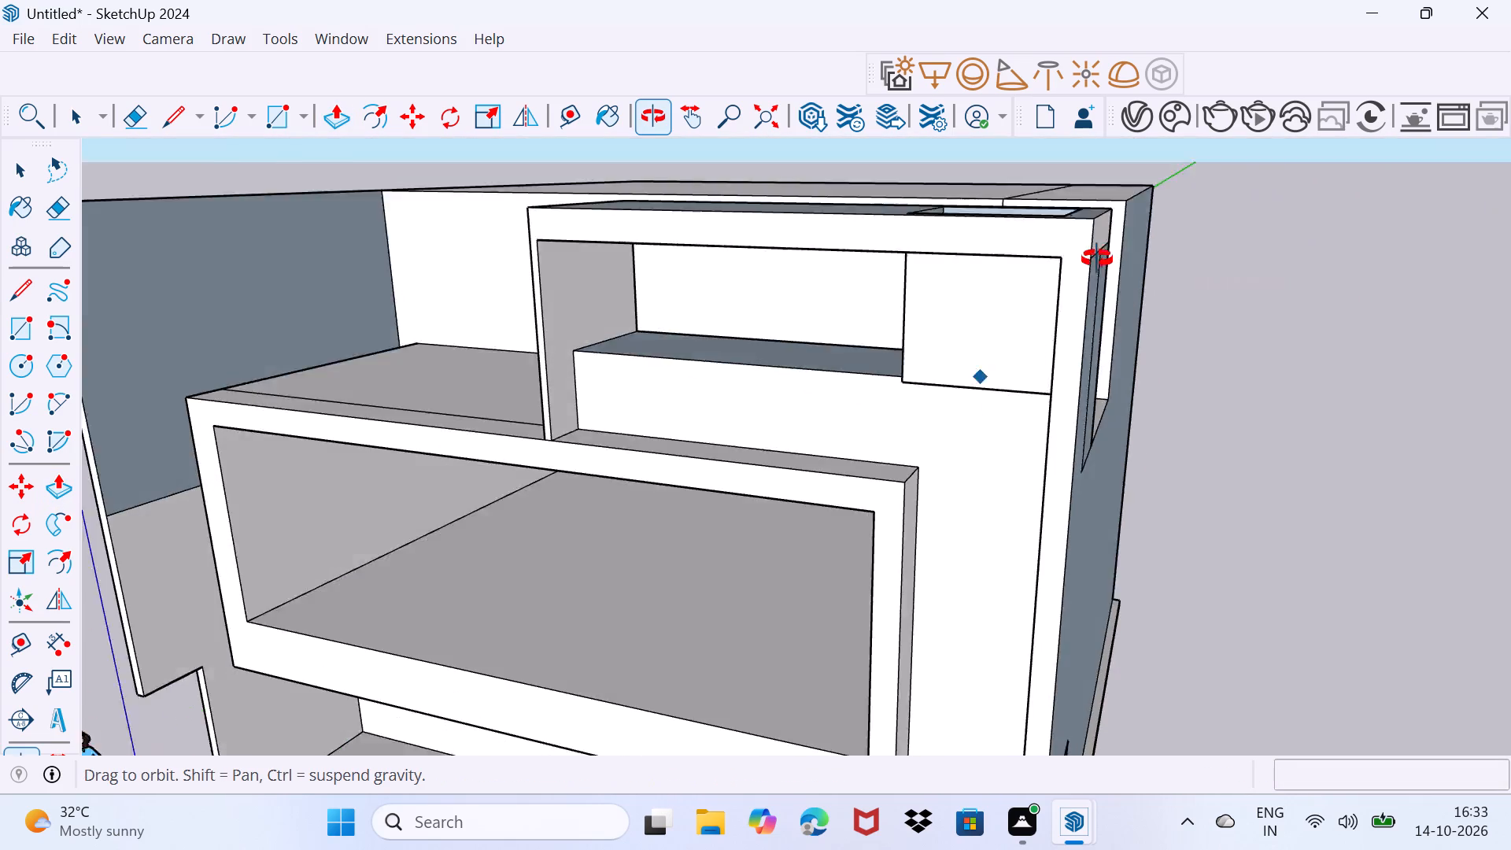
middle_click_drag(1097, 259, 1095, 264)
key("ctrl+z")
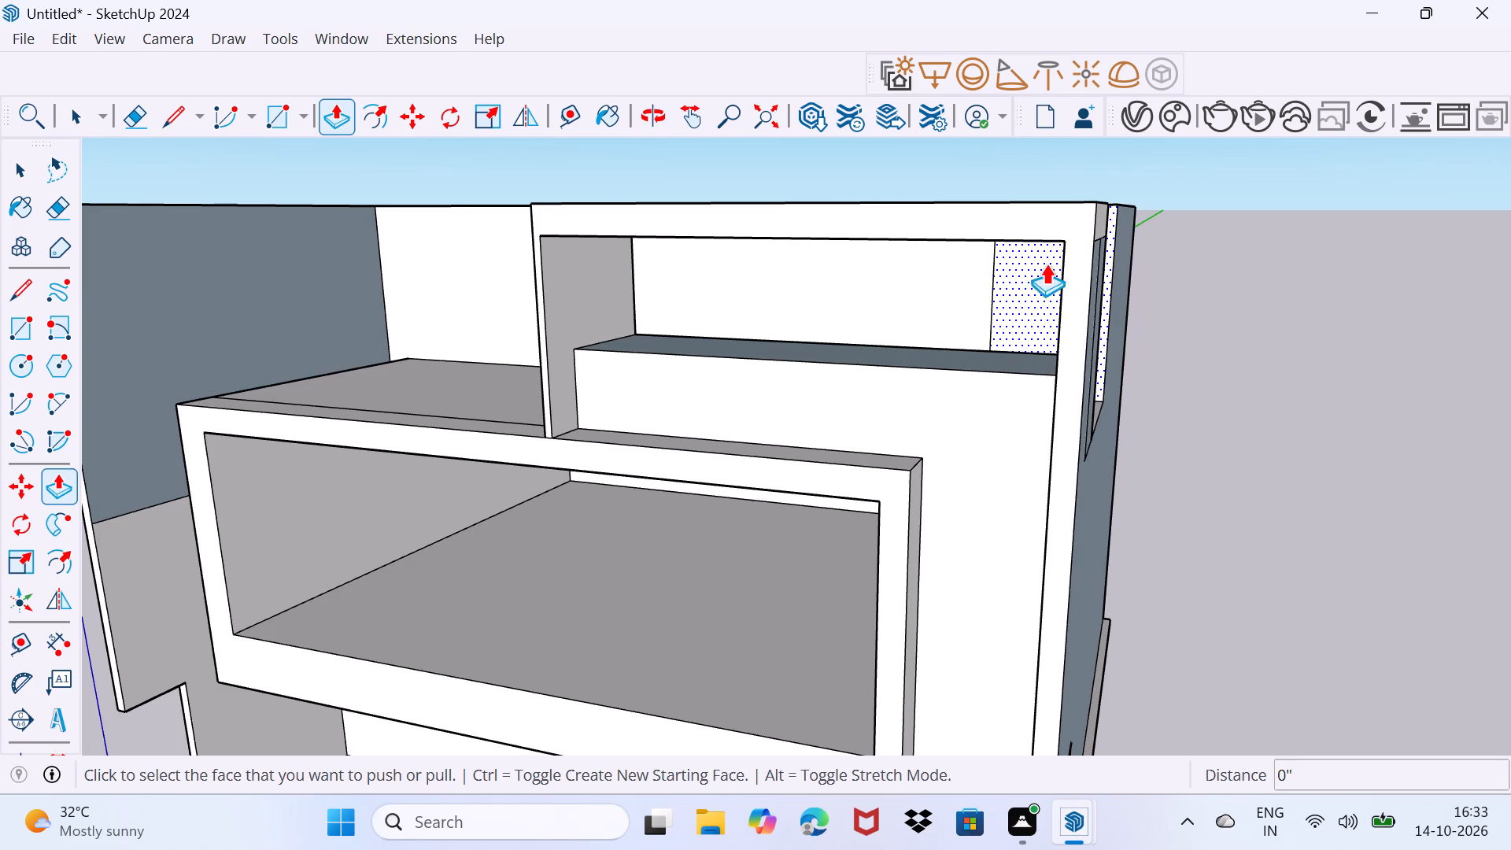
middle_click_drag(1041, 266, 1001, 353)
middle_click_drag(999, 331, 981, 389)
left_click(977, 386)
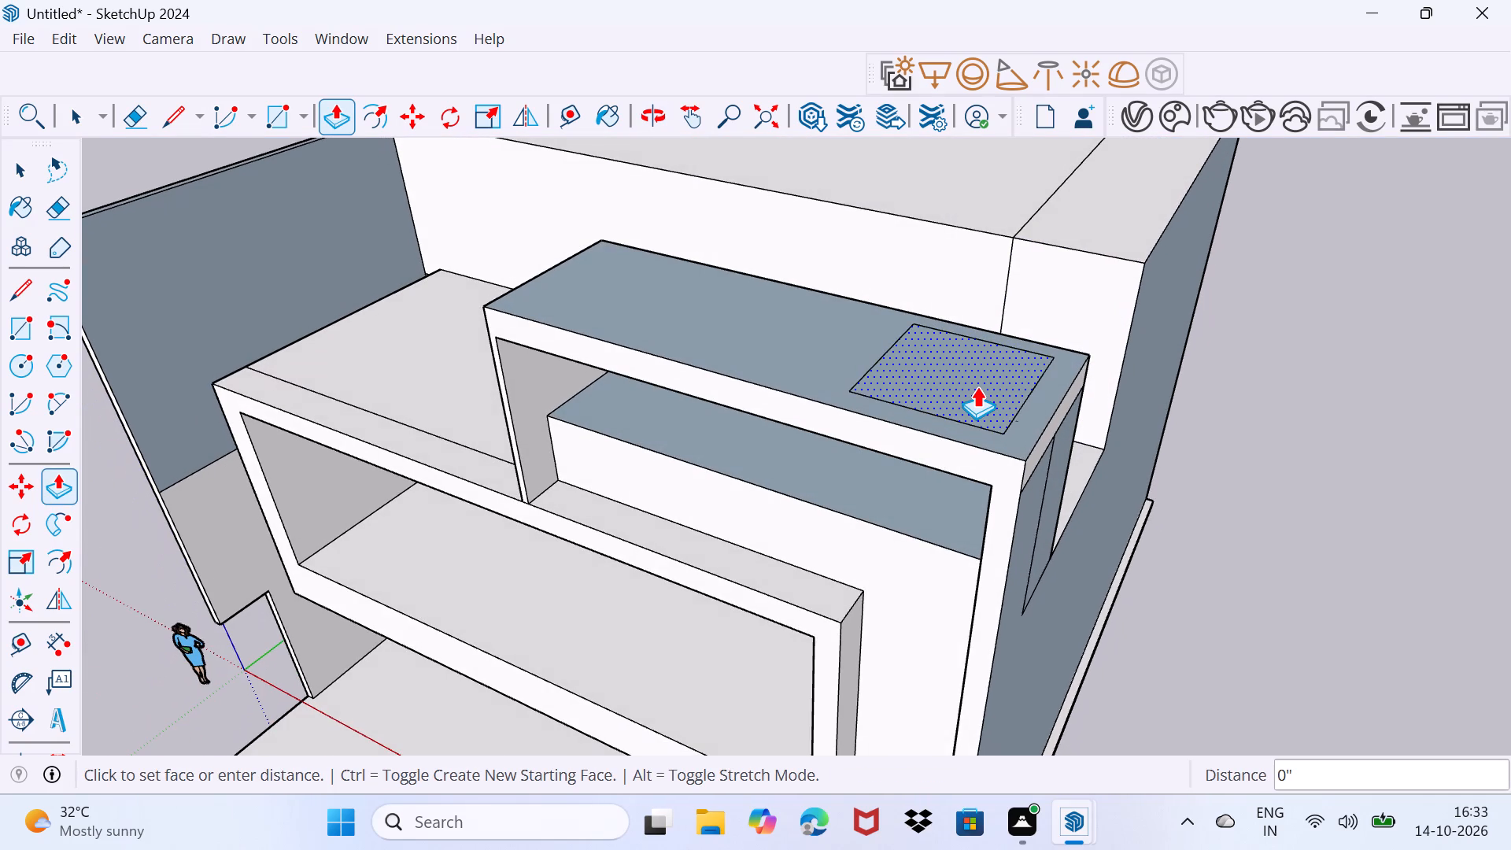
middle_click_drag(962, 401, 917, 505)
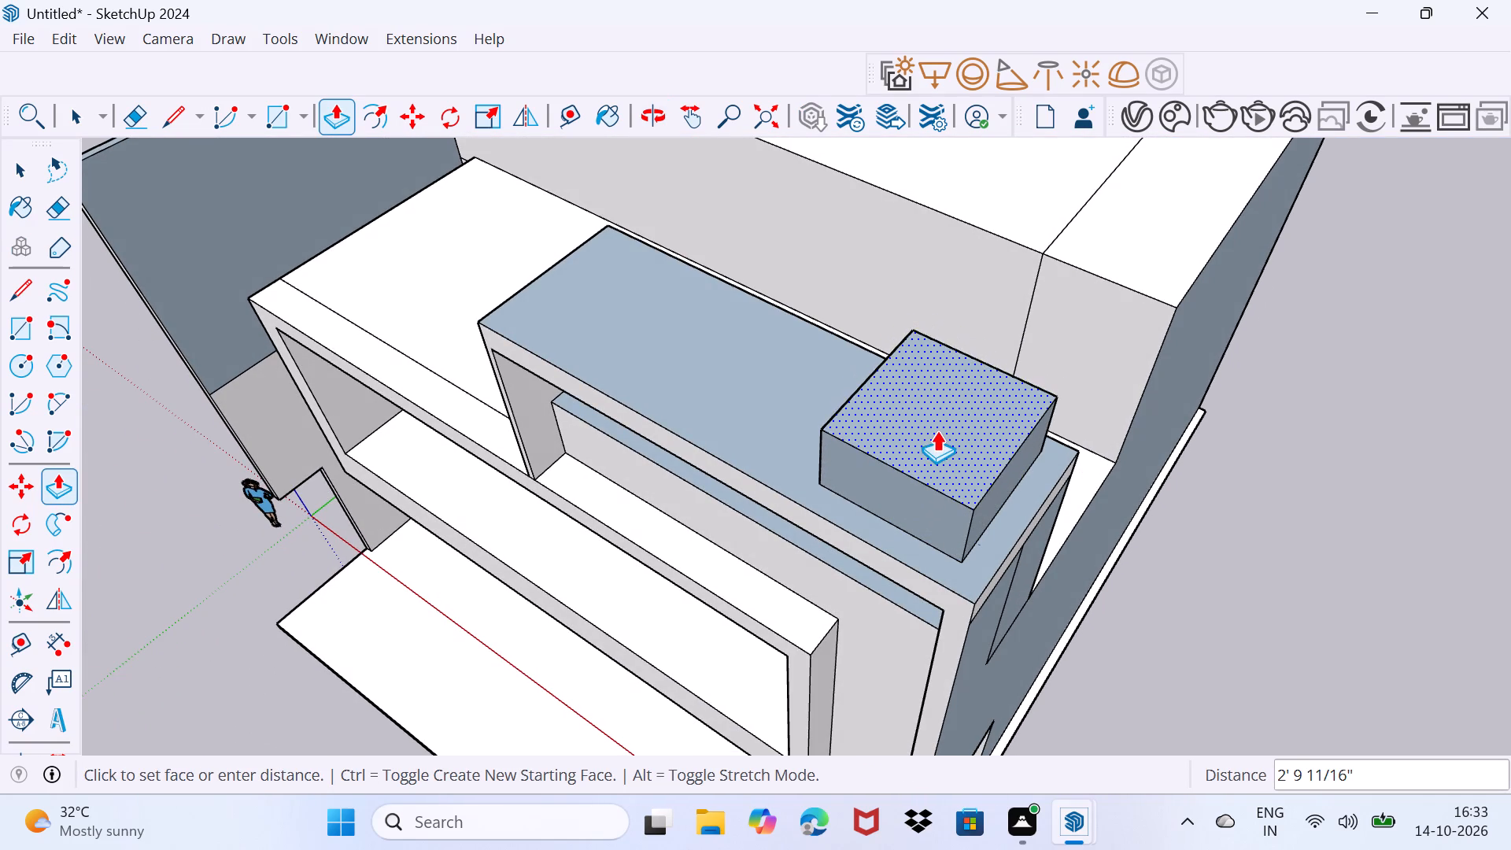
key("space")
Delete the rectangle's face to cut an opening in the top of the beam.
left_click(937, 465)
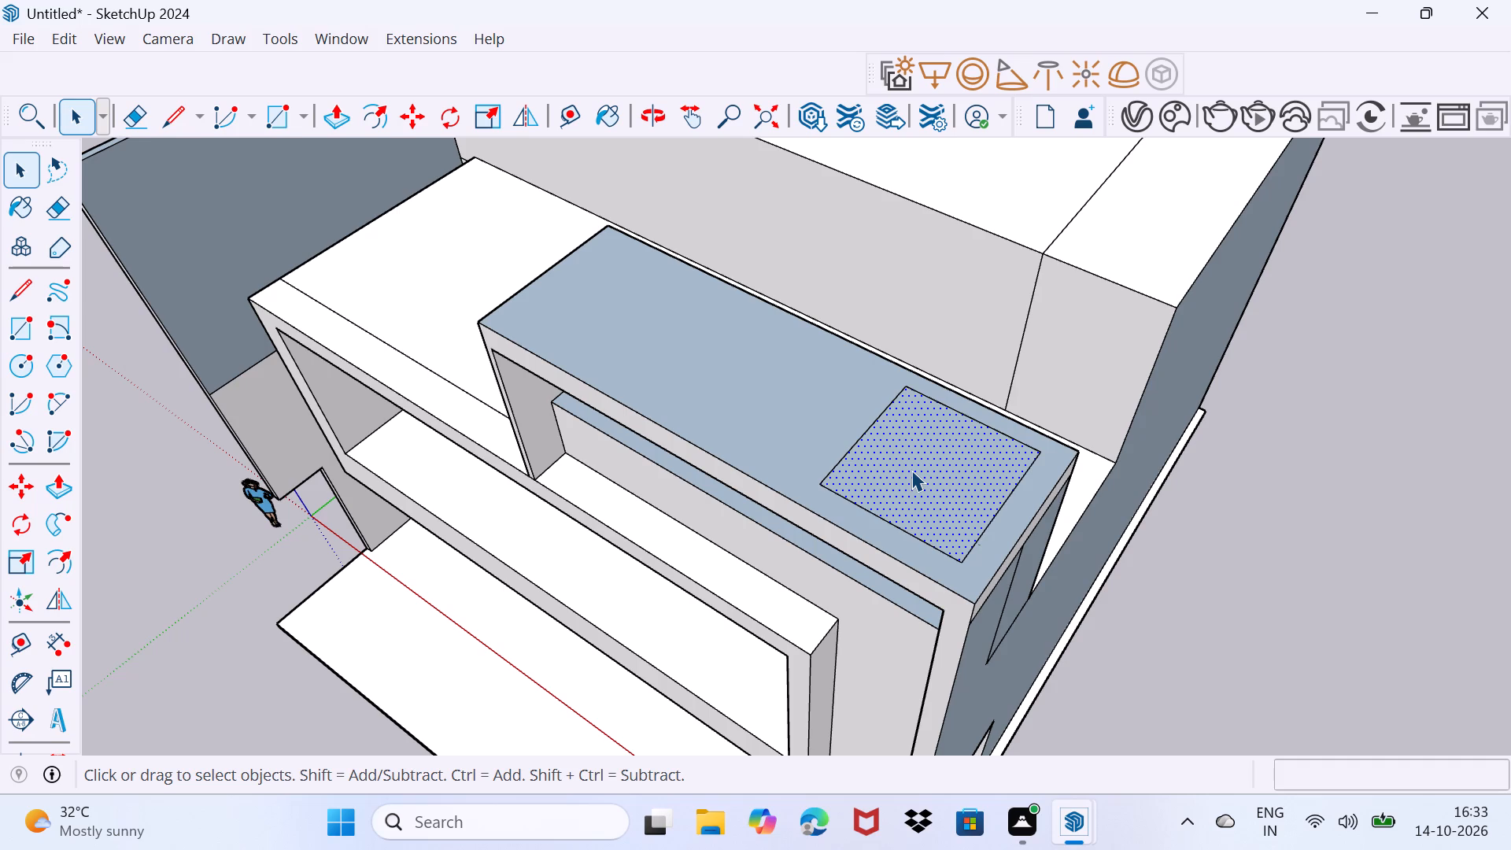
key("Delete")
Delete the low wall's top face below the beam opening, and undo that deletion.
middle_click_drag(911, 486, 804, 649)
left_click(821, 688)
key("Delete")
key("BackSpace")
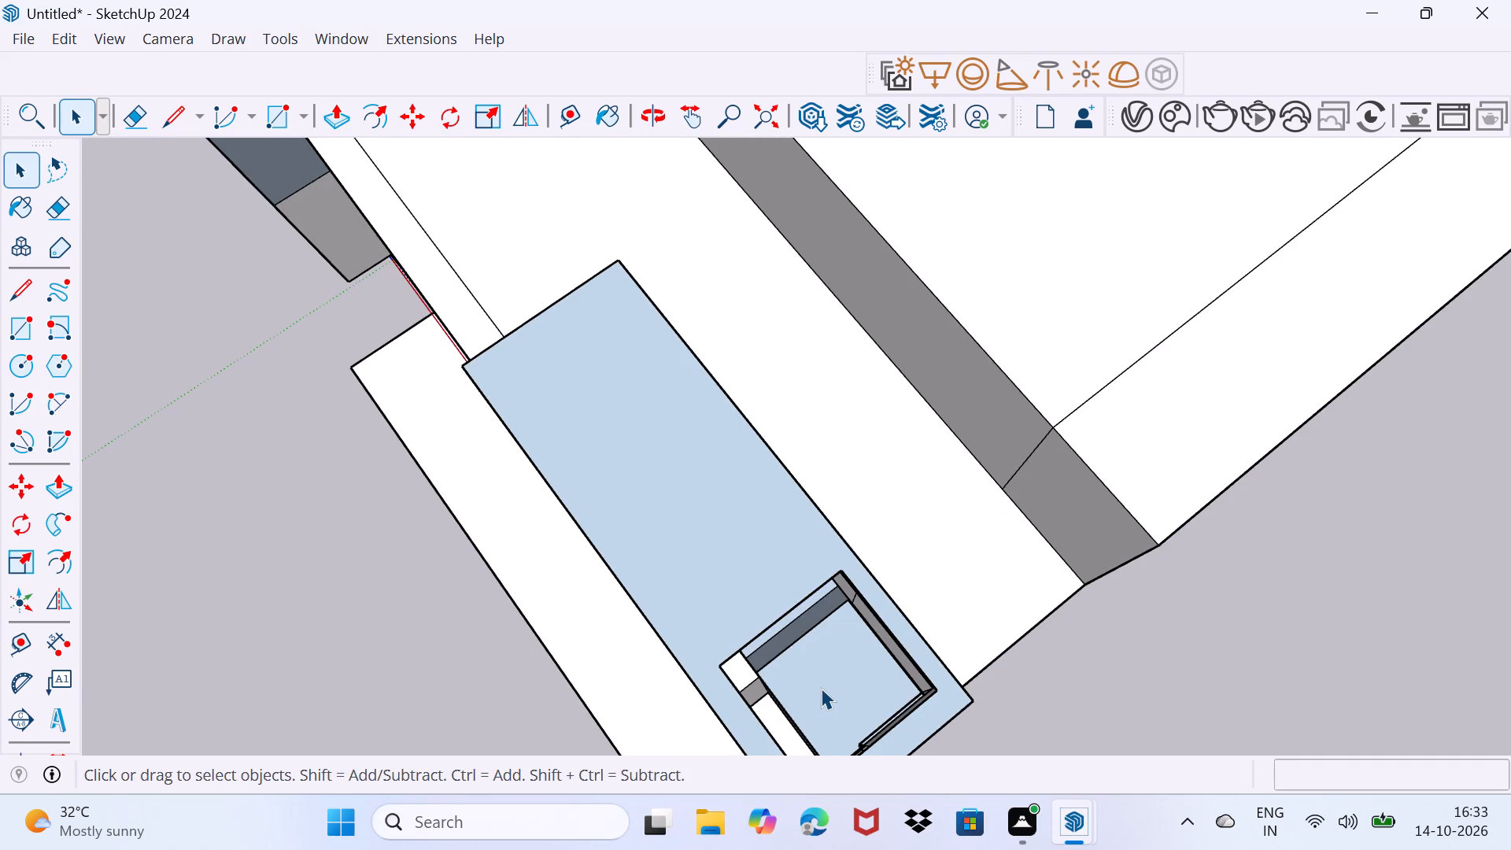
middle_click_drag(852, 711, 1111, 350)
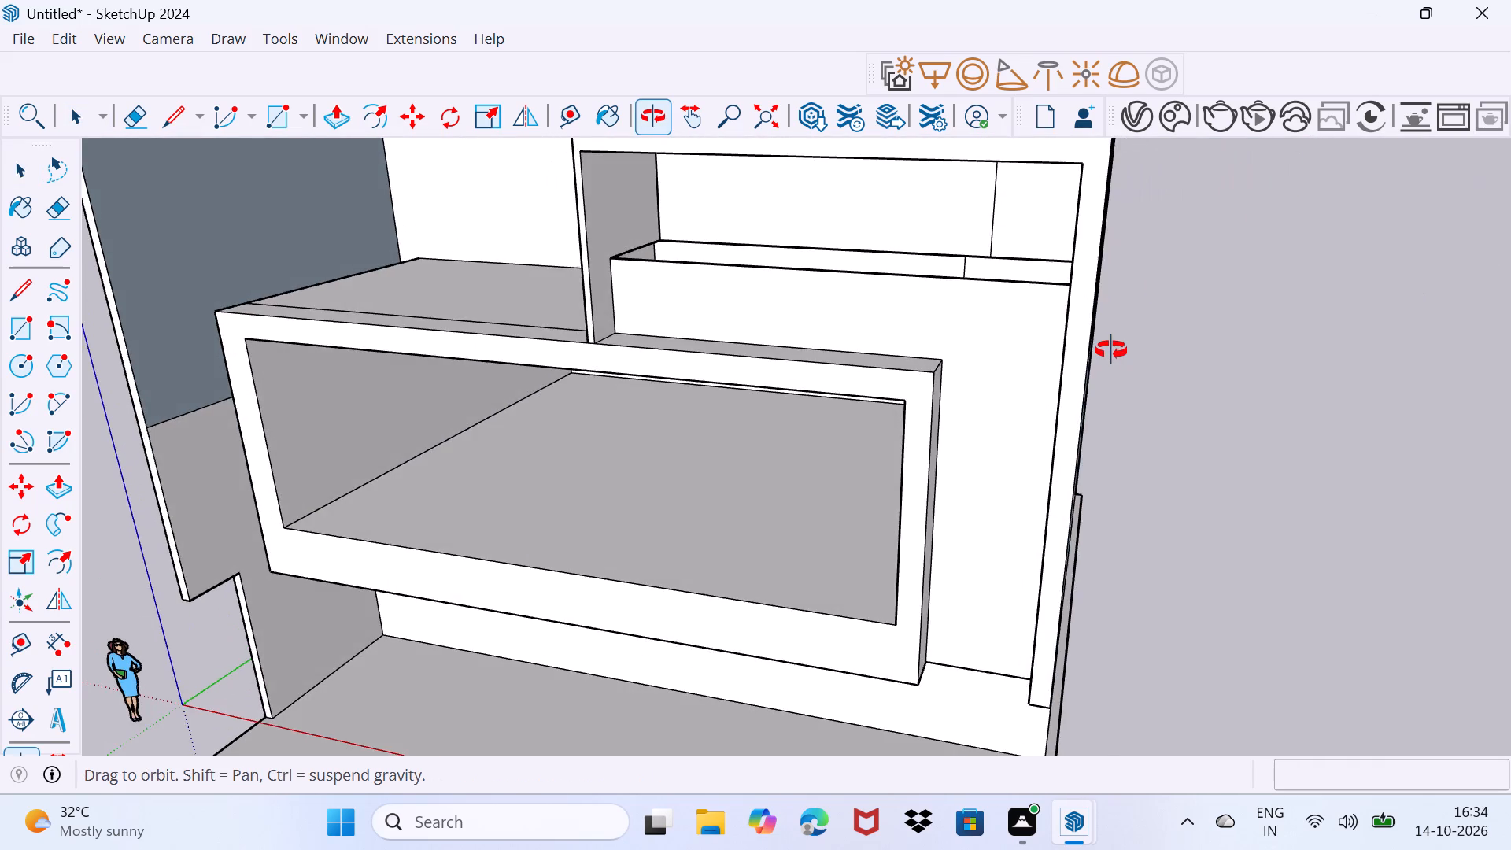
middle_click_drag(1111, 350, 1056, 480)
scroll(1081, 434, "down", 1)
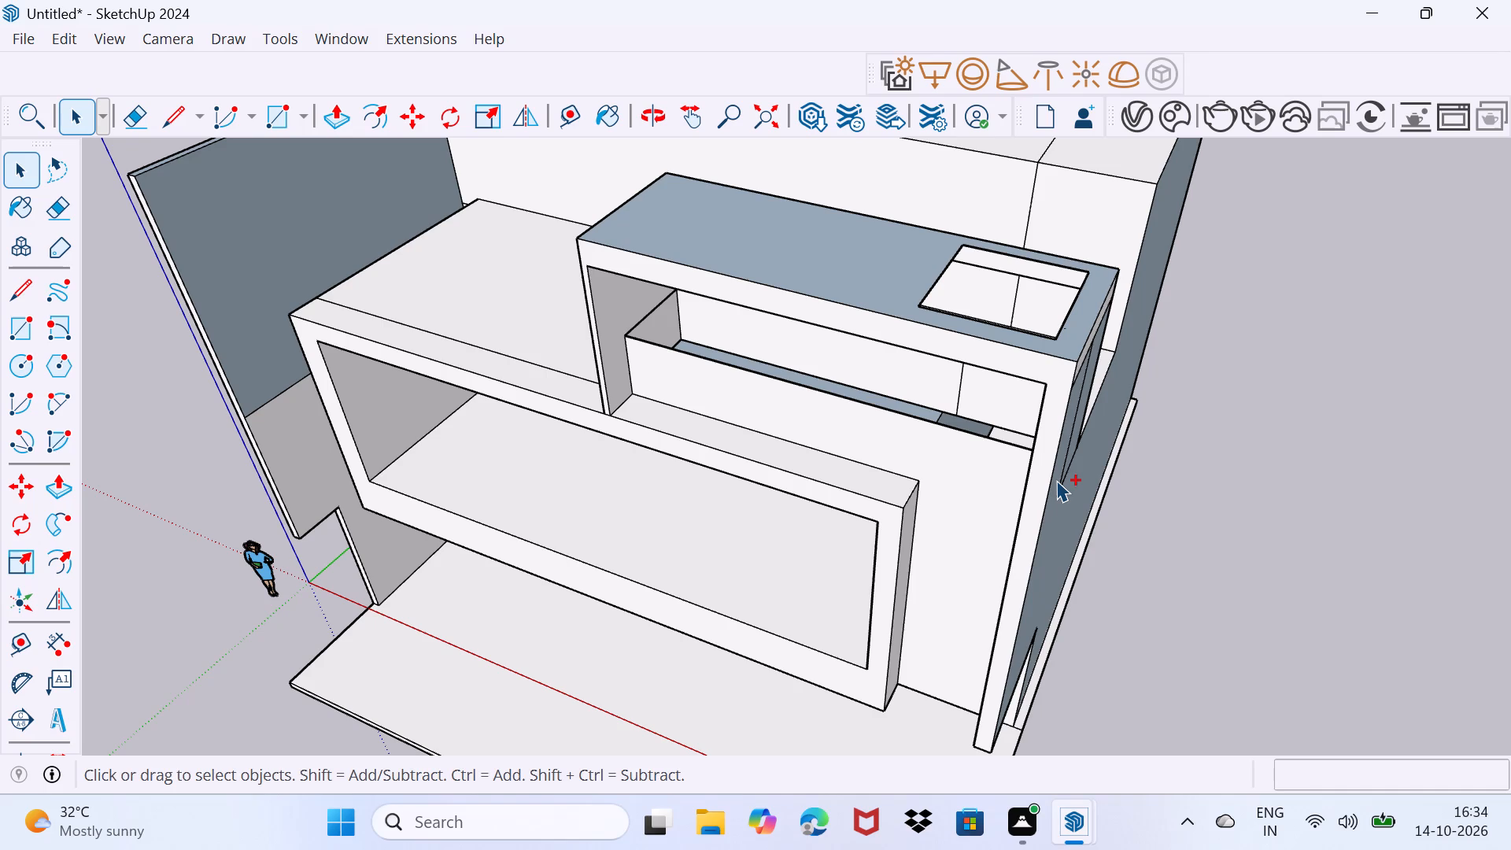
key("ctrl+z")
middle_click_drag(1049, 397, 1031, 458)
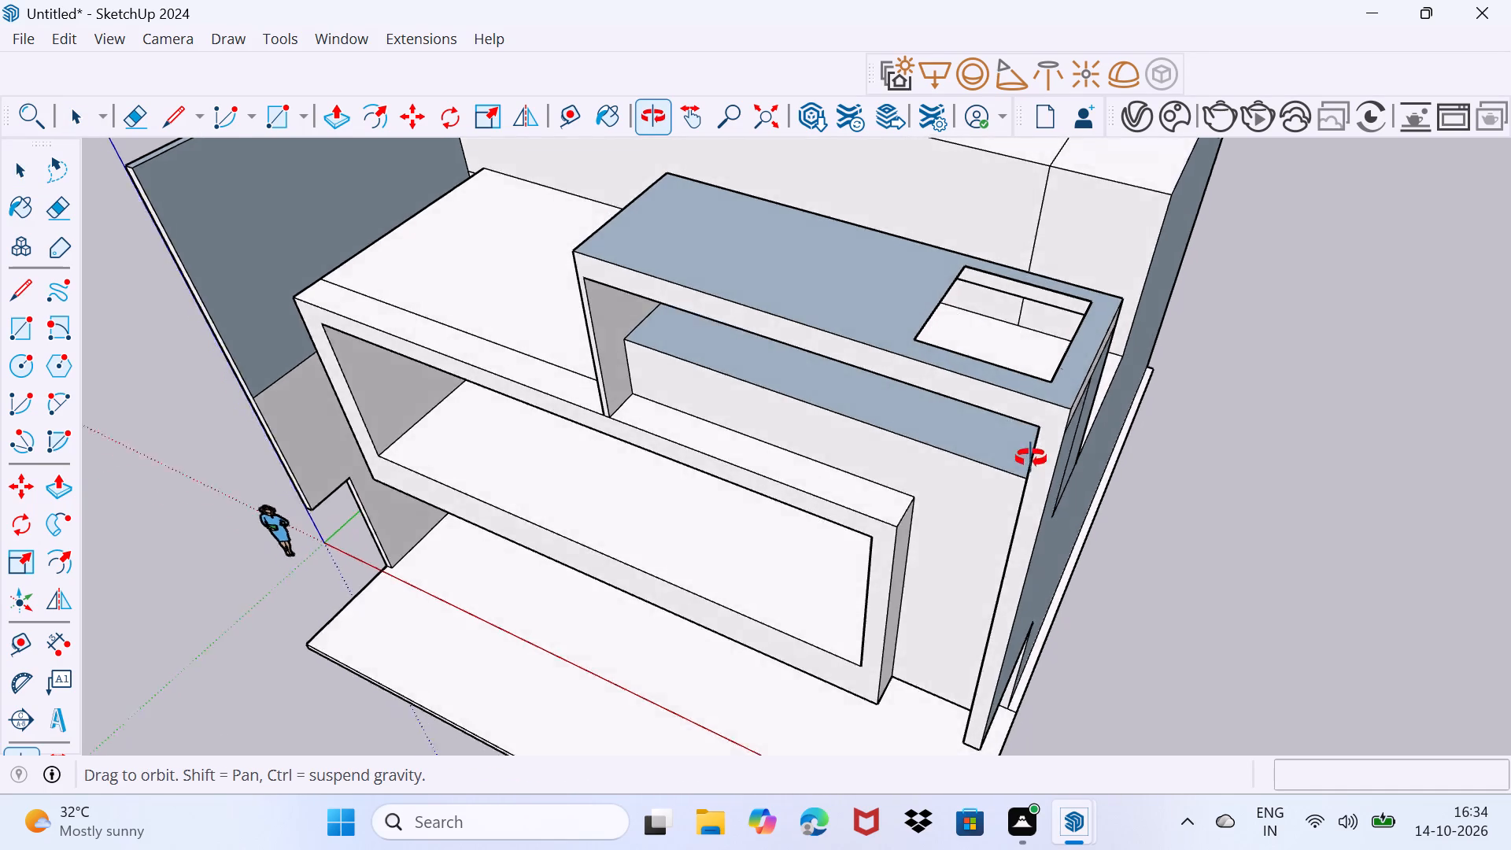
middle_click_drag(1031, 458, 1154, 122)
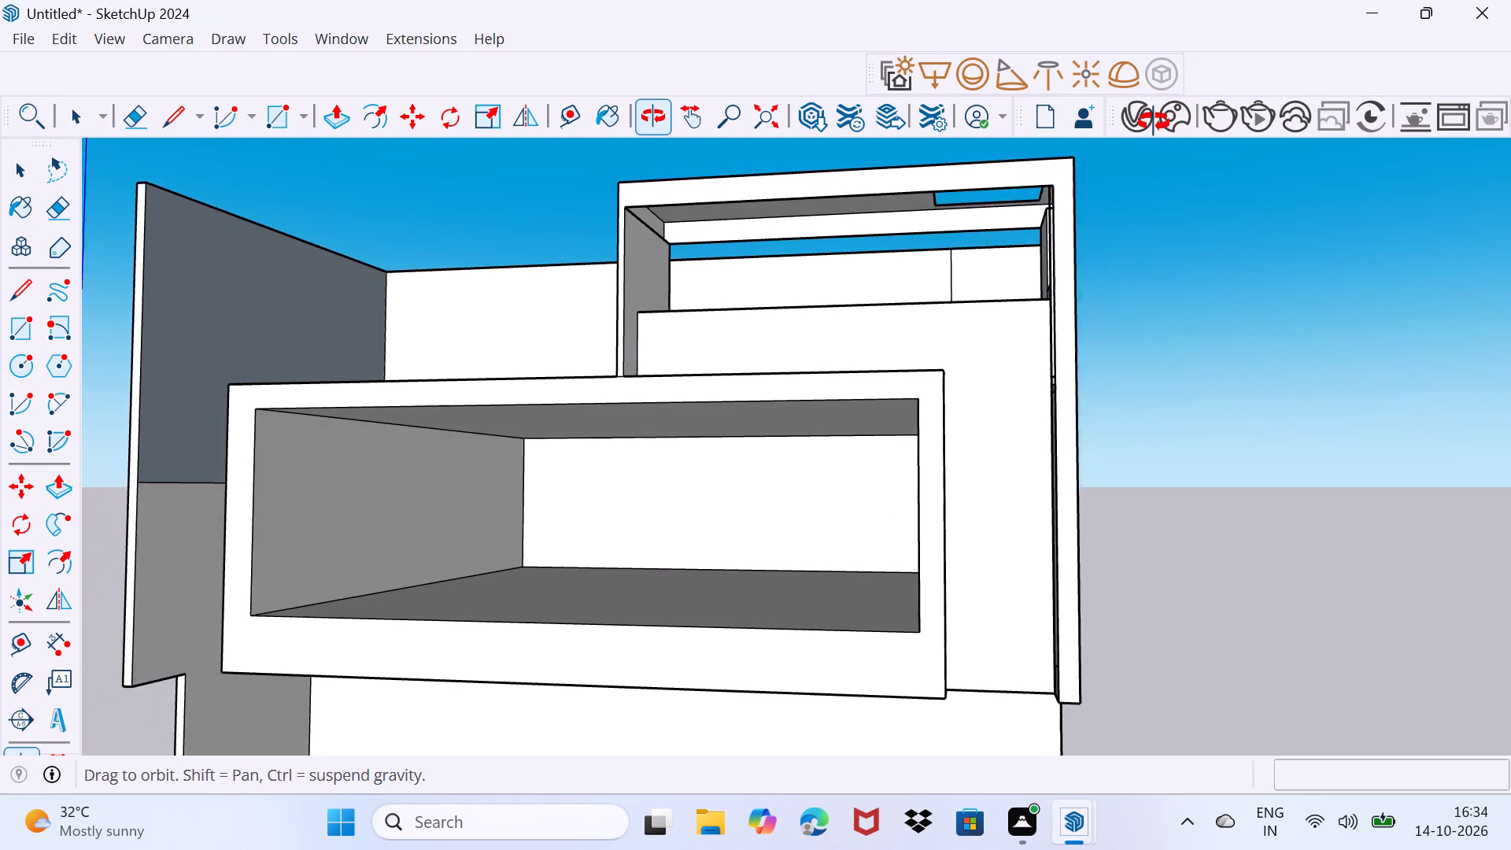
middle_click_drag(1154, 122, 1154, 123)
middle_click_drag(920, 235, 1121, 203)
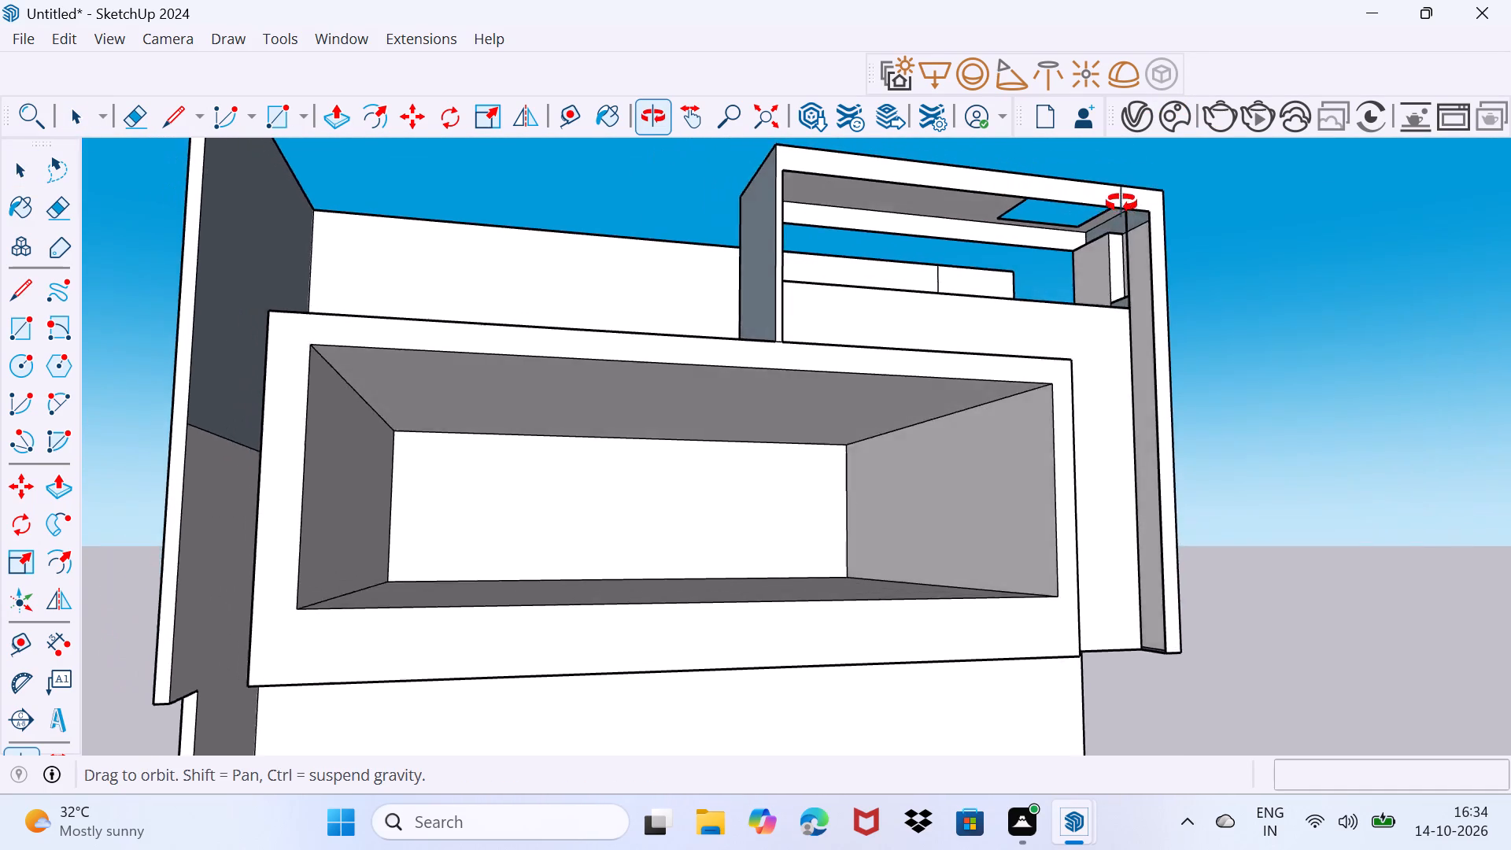
Undo the beam's rectangular opening and its outline, stepping back until the seam lines at the beam's corner-post end are restored.
middle_click_drag(1121, 203, 930, 266)
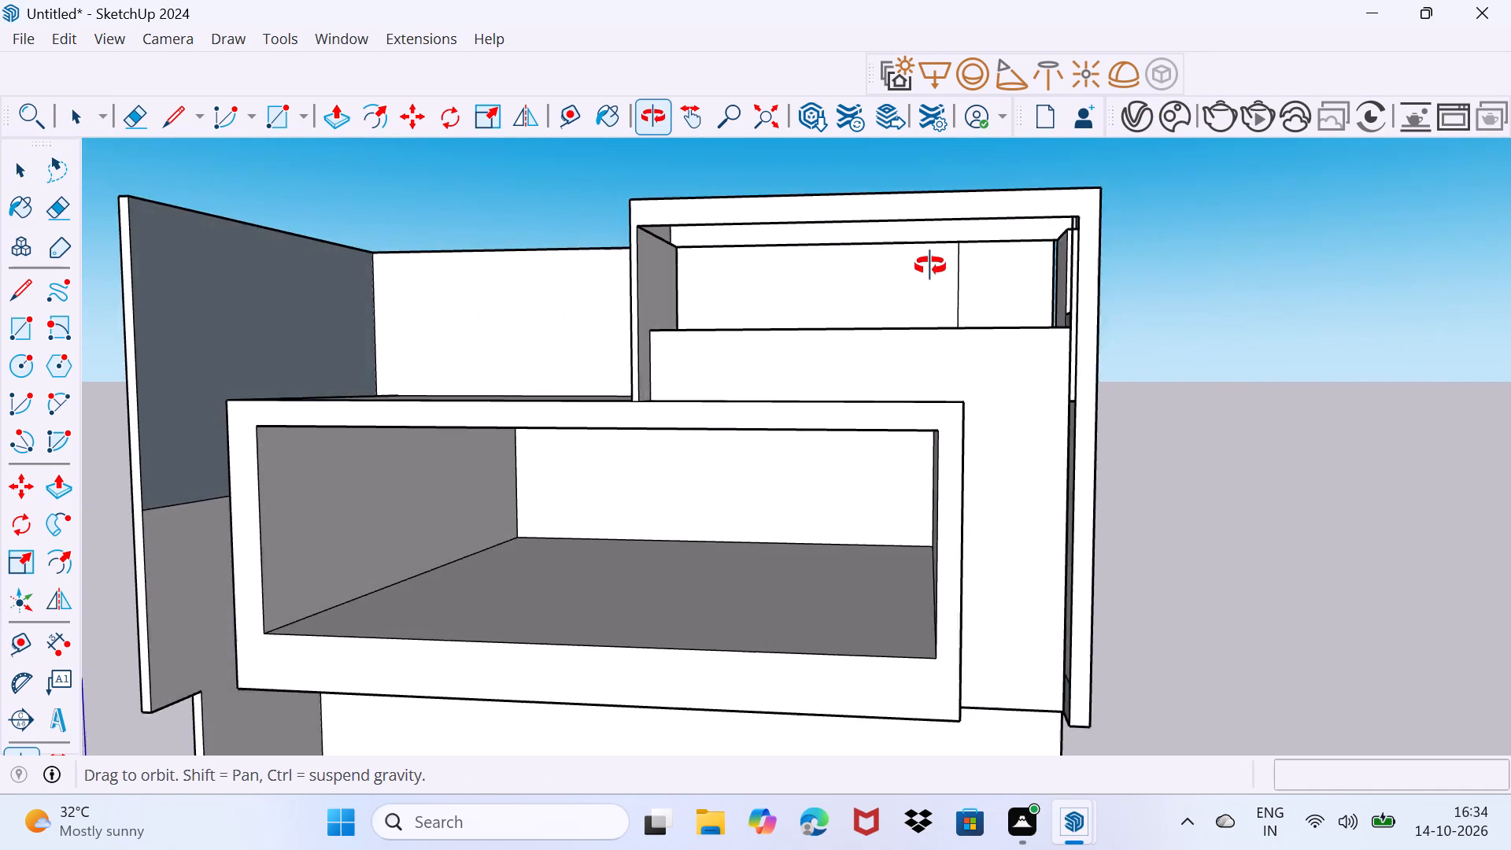
middle_click_drag(930, 266, 1040, 190)
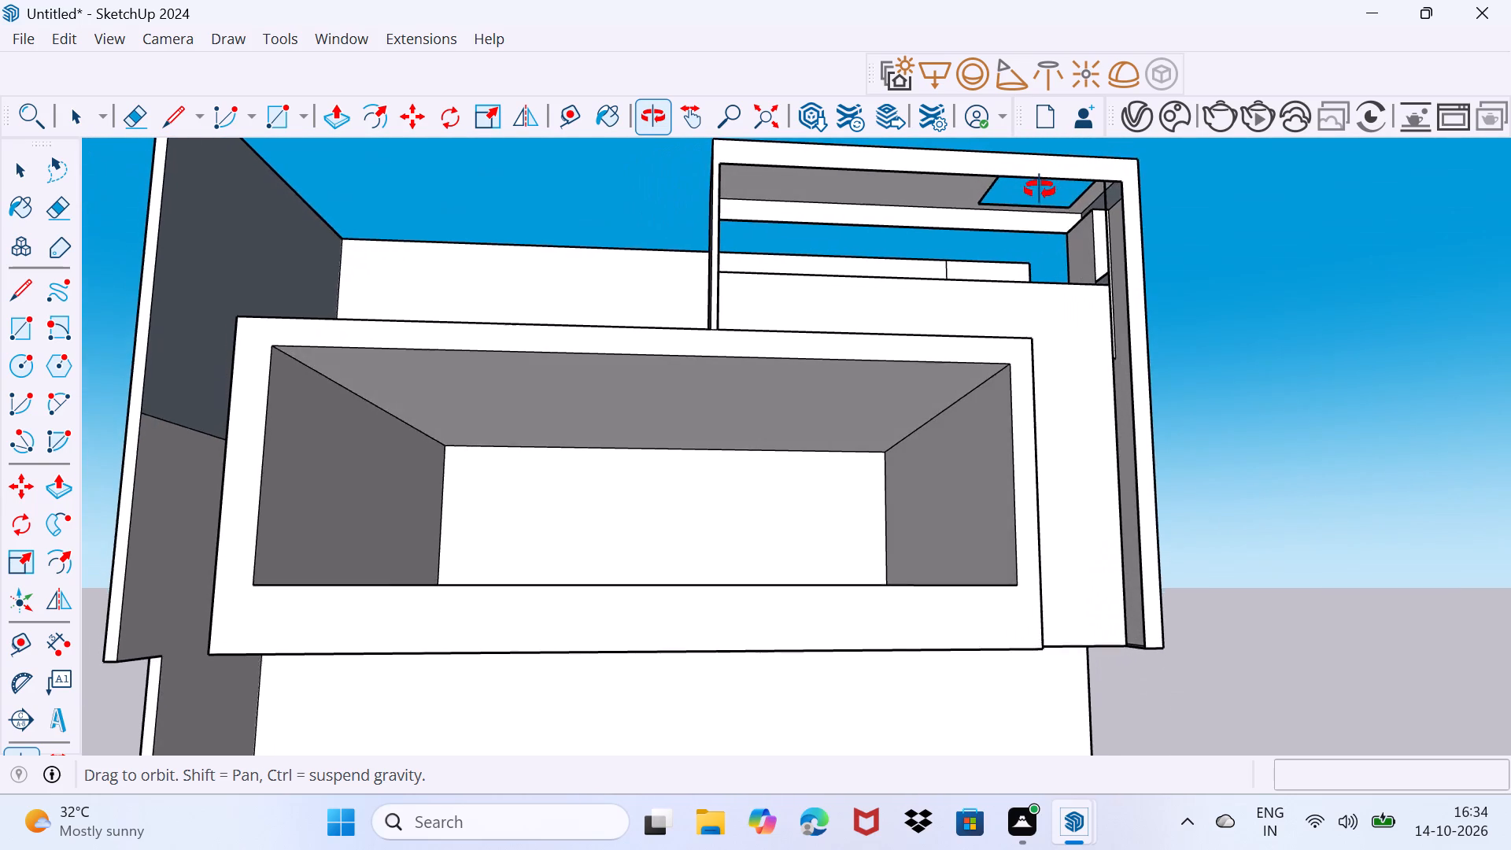
middle_click_drag(1040, 190, 1001, 326)
key("ctrl+z")
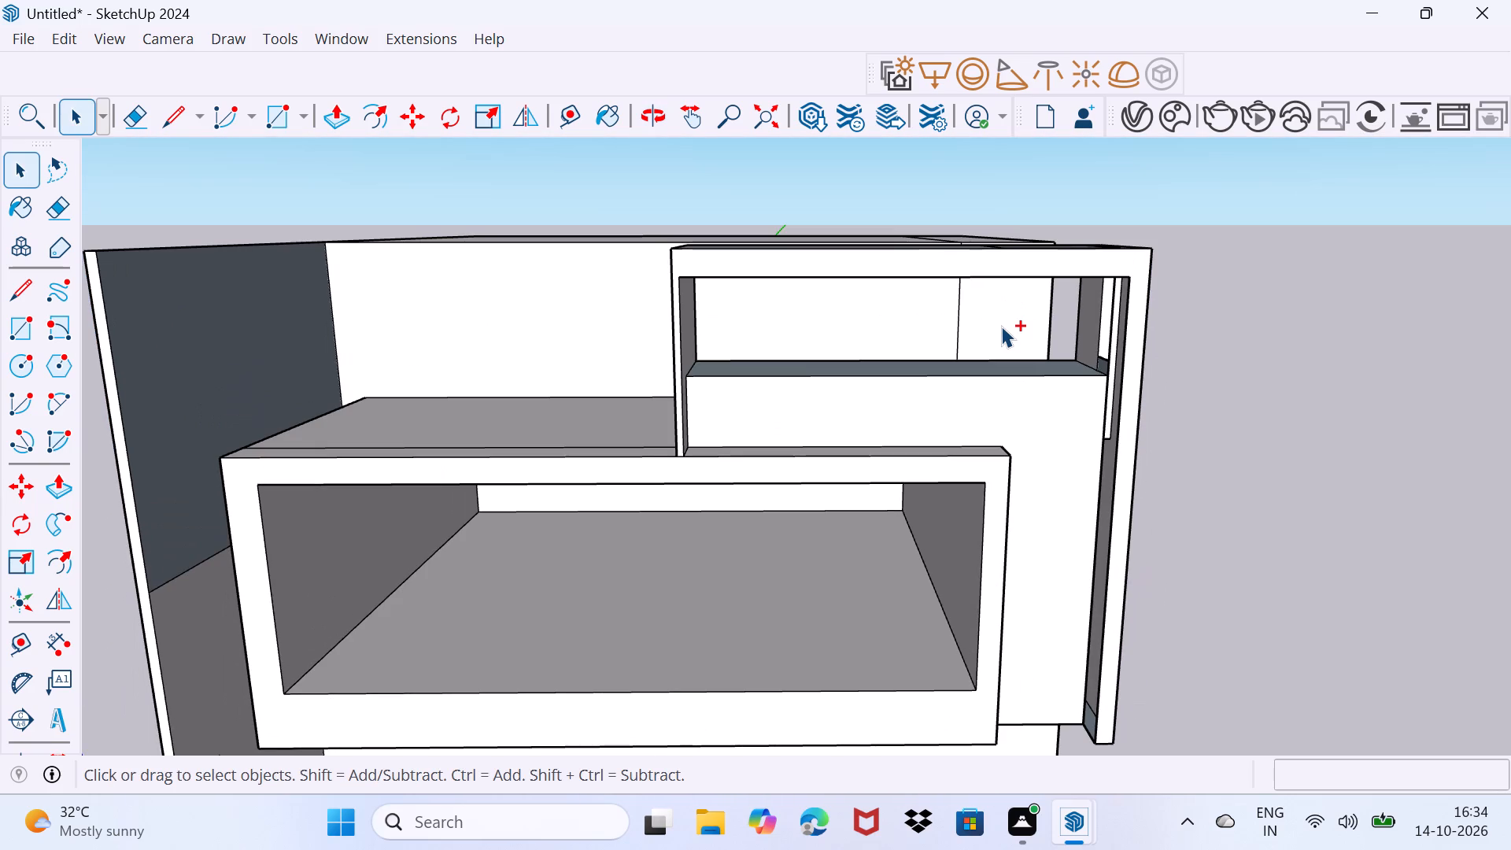
key("ctrl+z")
key("ctrl+z")
key("ctrl+z")
key("ctrl+z")
key("ctrl+z")
middle_click_drag(1033, 312, 985, 471)
scroll(1019, 360, "down", 1)
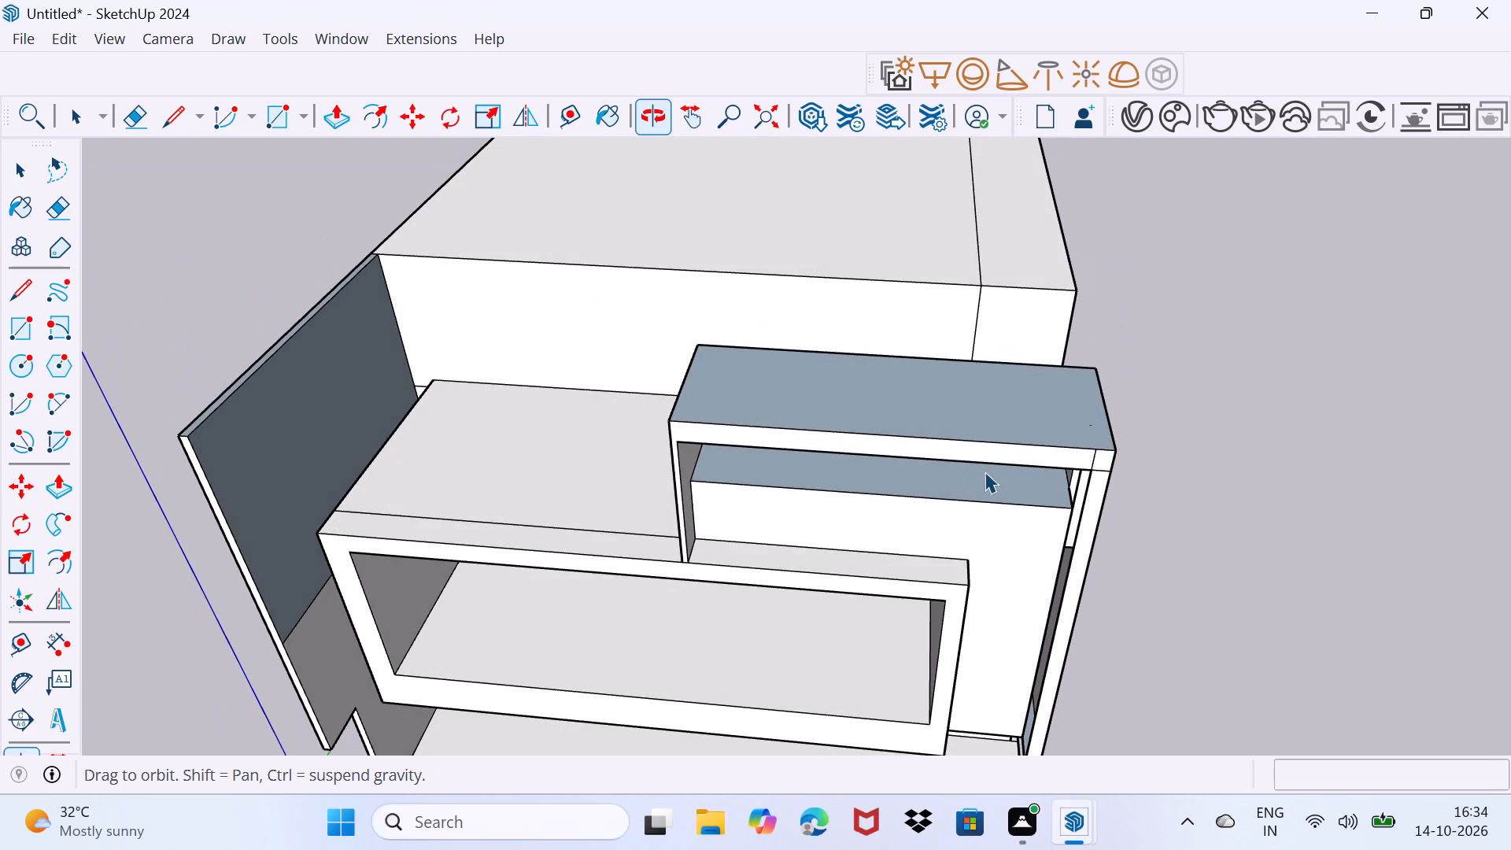
middle_click_drag(985, 471, 985, 472)
middle_click_drag(1000, 501, 1051, 345)
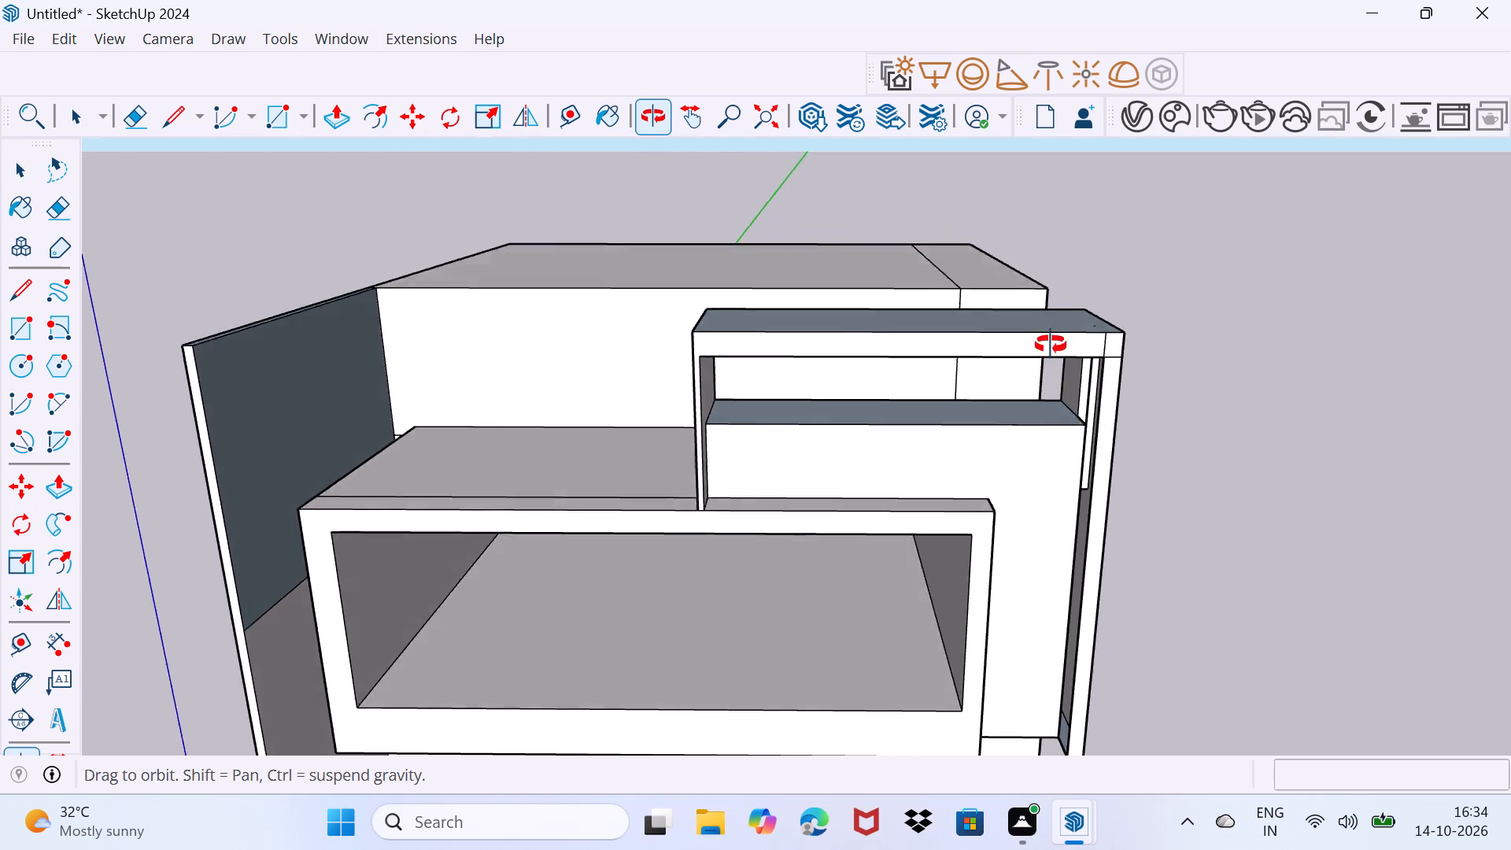
middle_click_drag(1051, 345, 1088, 262)
key("ctrl+z")
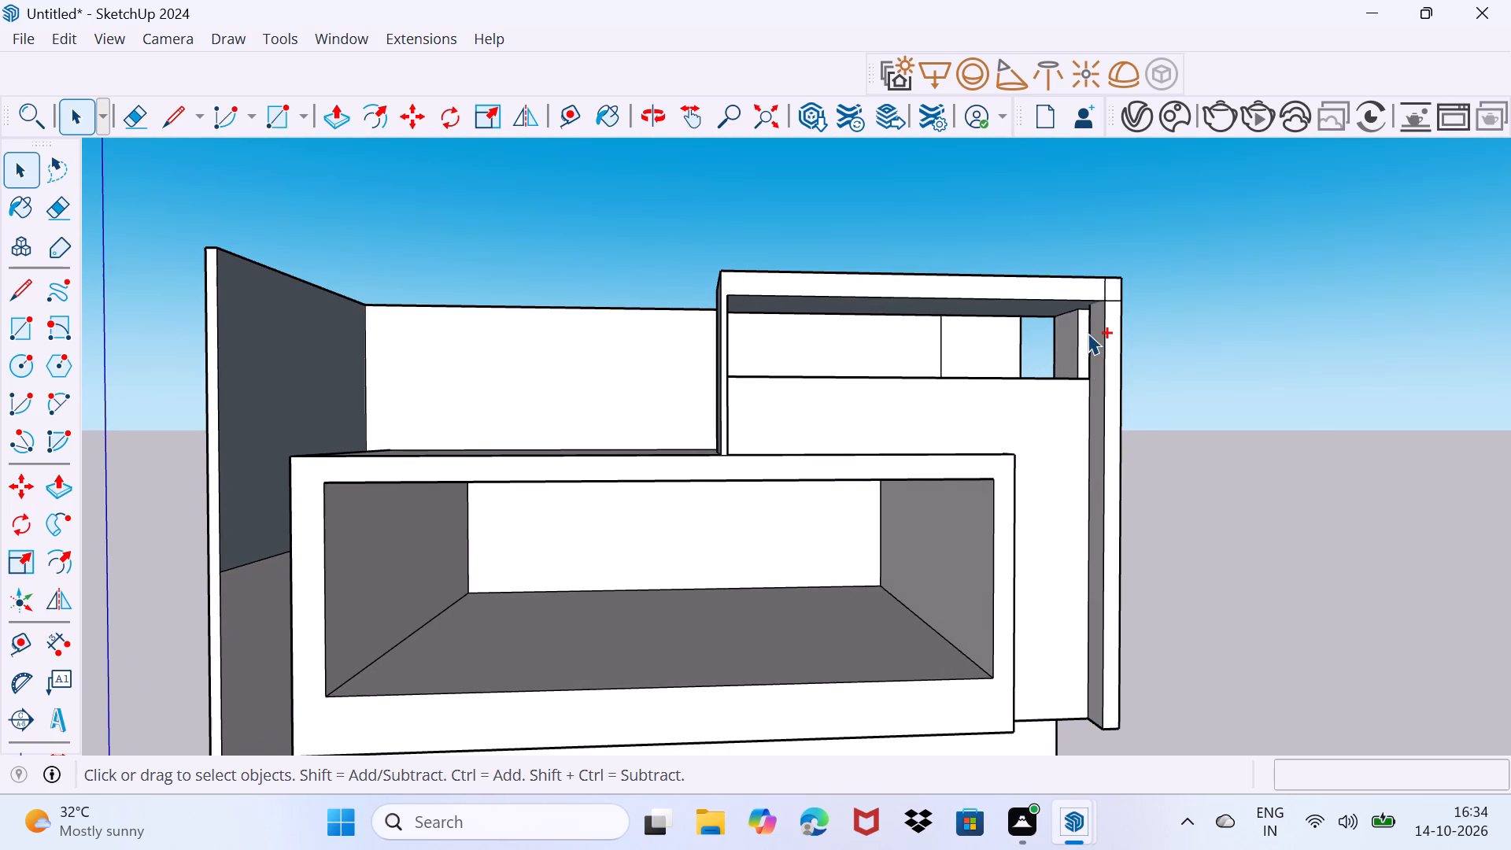
Erase the vertical seam line on the beam's front face and the short stray line on its top, near the corner post.
middle_click_drag(1088, 360, 980, 475)
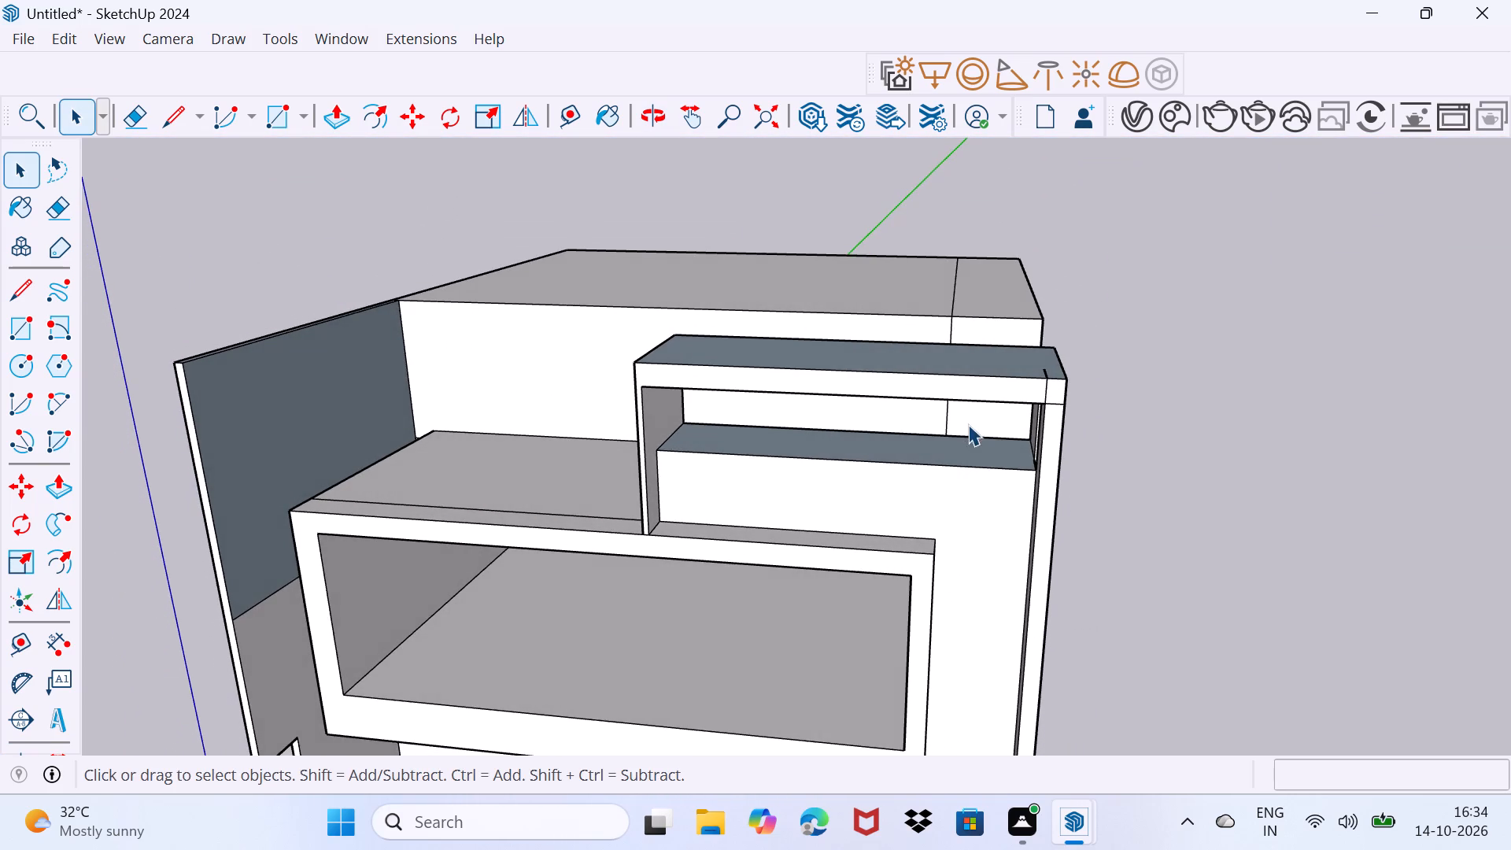
scroll(968, 420, "up", 2)
scroll(1031, 383, "up", 8)
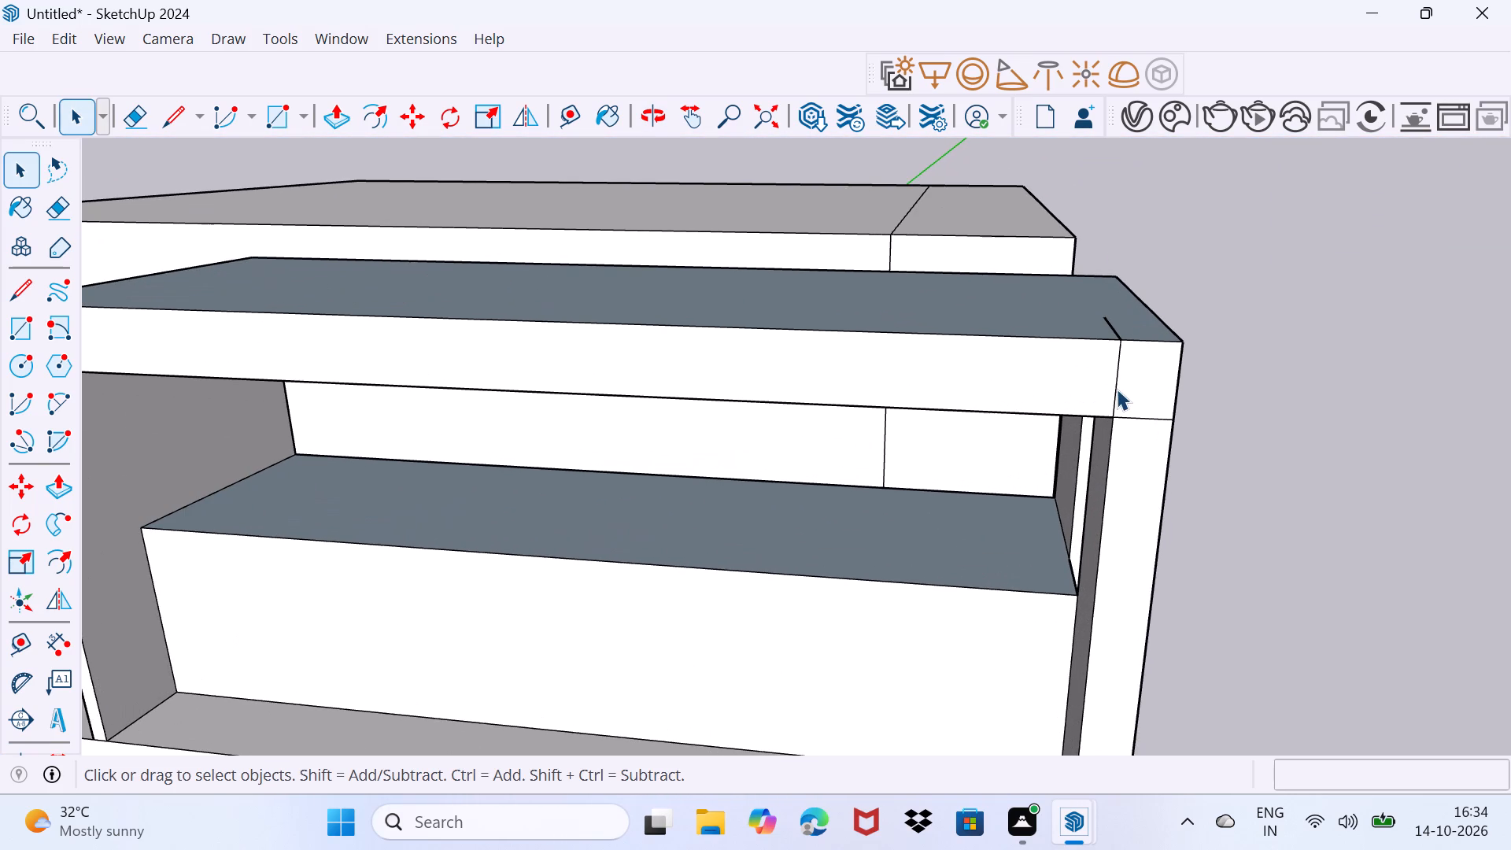
scroll(1117, 389, "up", 1)
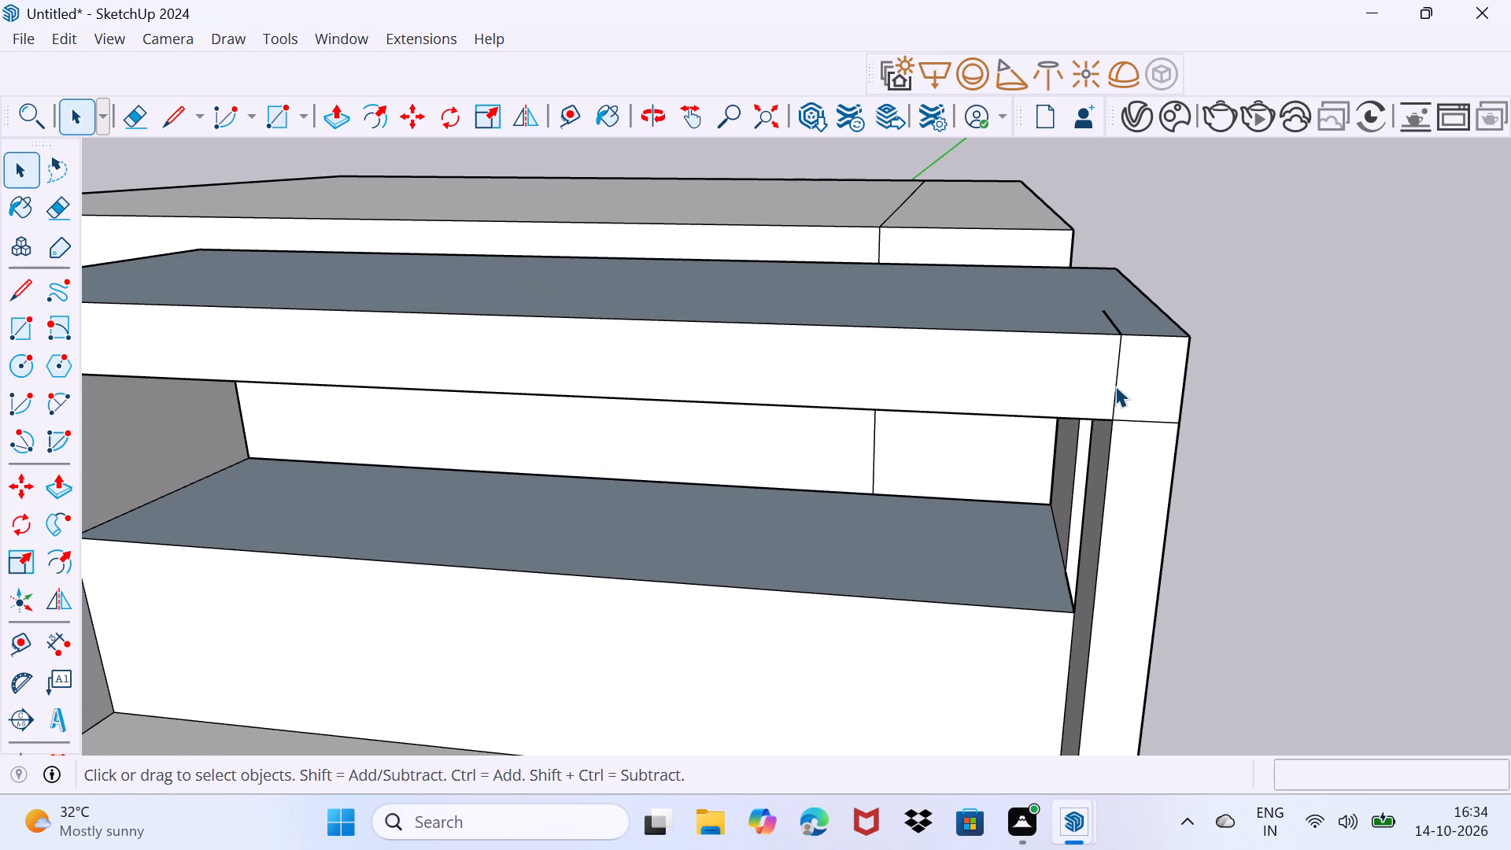
middle_click_drag(1005, 382, 698, 571)
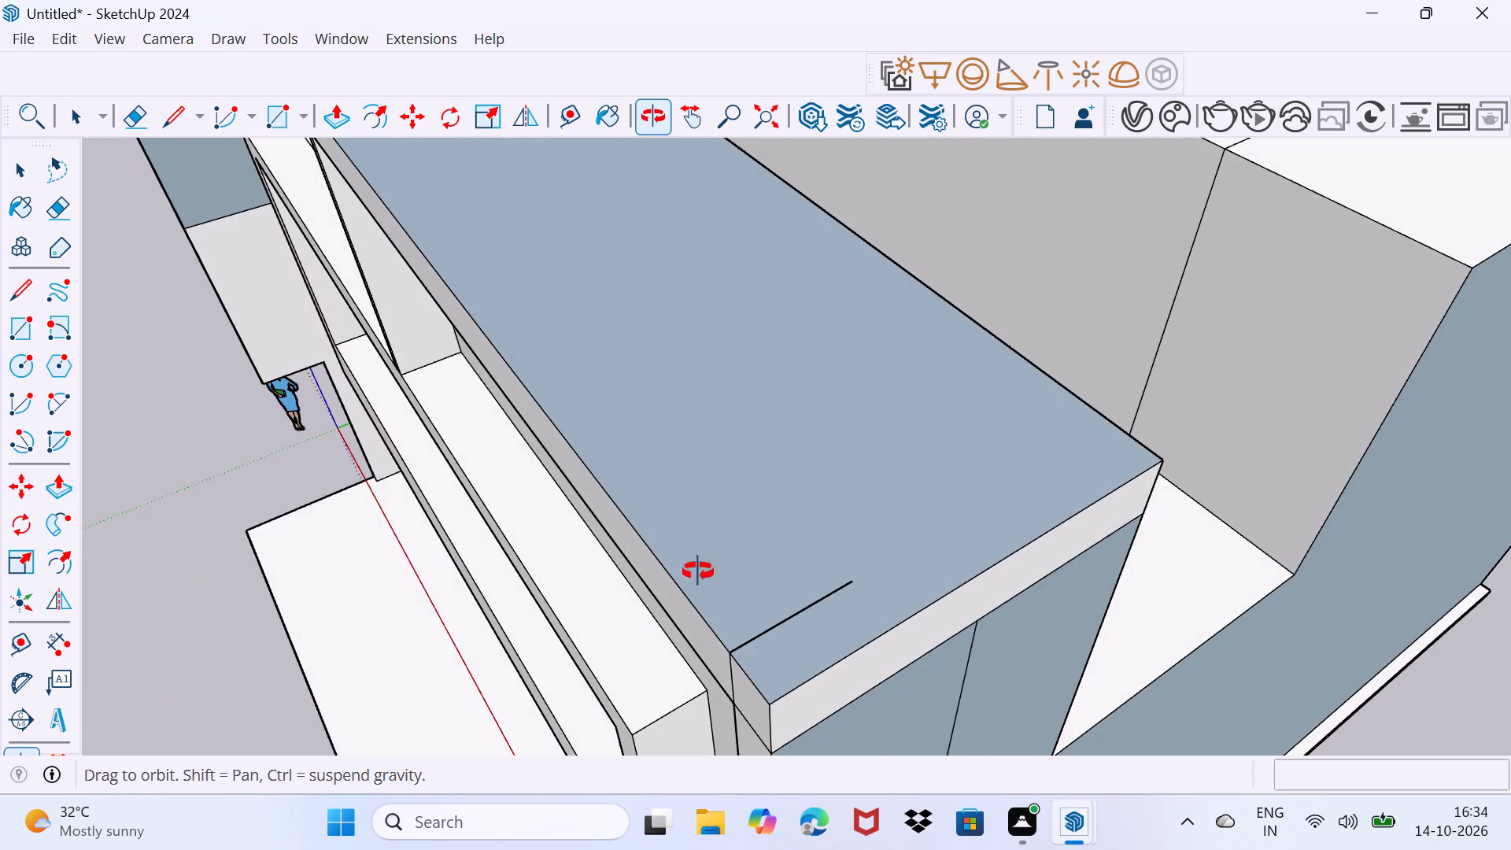
middle_click_drag(698, 571, 698, 572)
scroll(788, 606, "up", 3)
left_click_drag(785, 619, 793, 644)
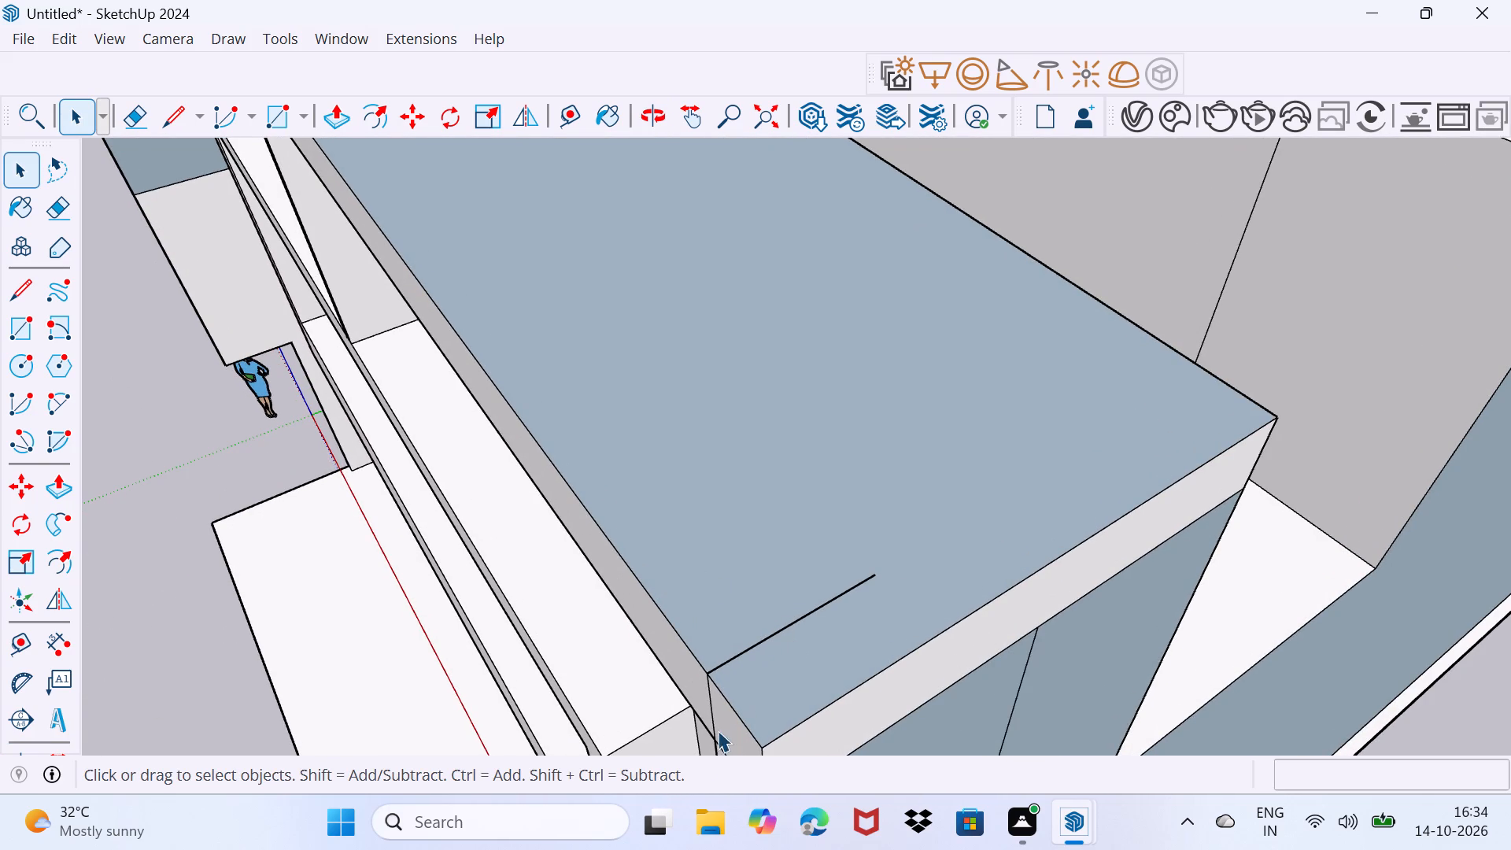
middle_click_drag(715, 735, 911, 601)
scroll(921, 595, "up", 13)
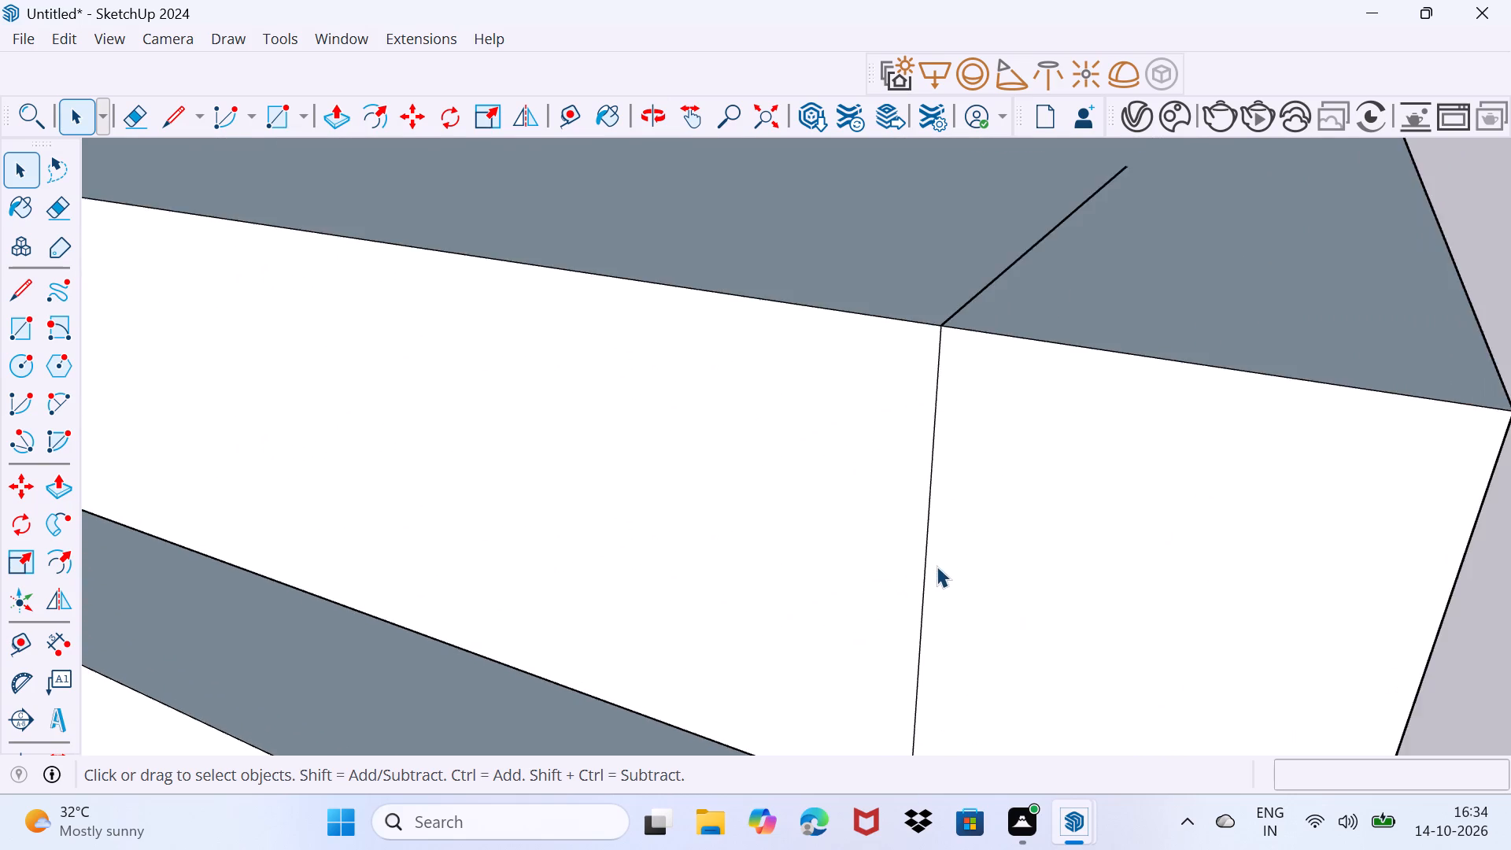
scroll(937, 566, "up", 6)
middle_click_drag(938, 558, 902, 826)
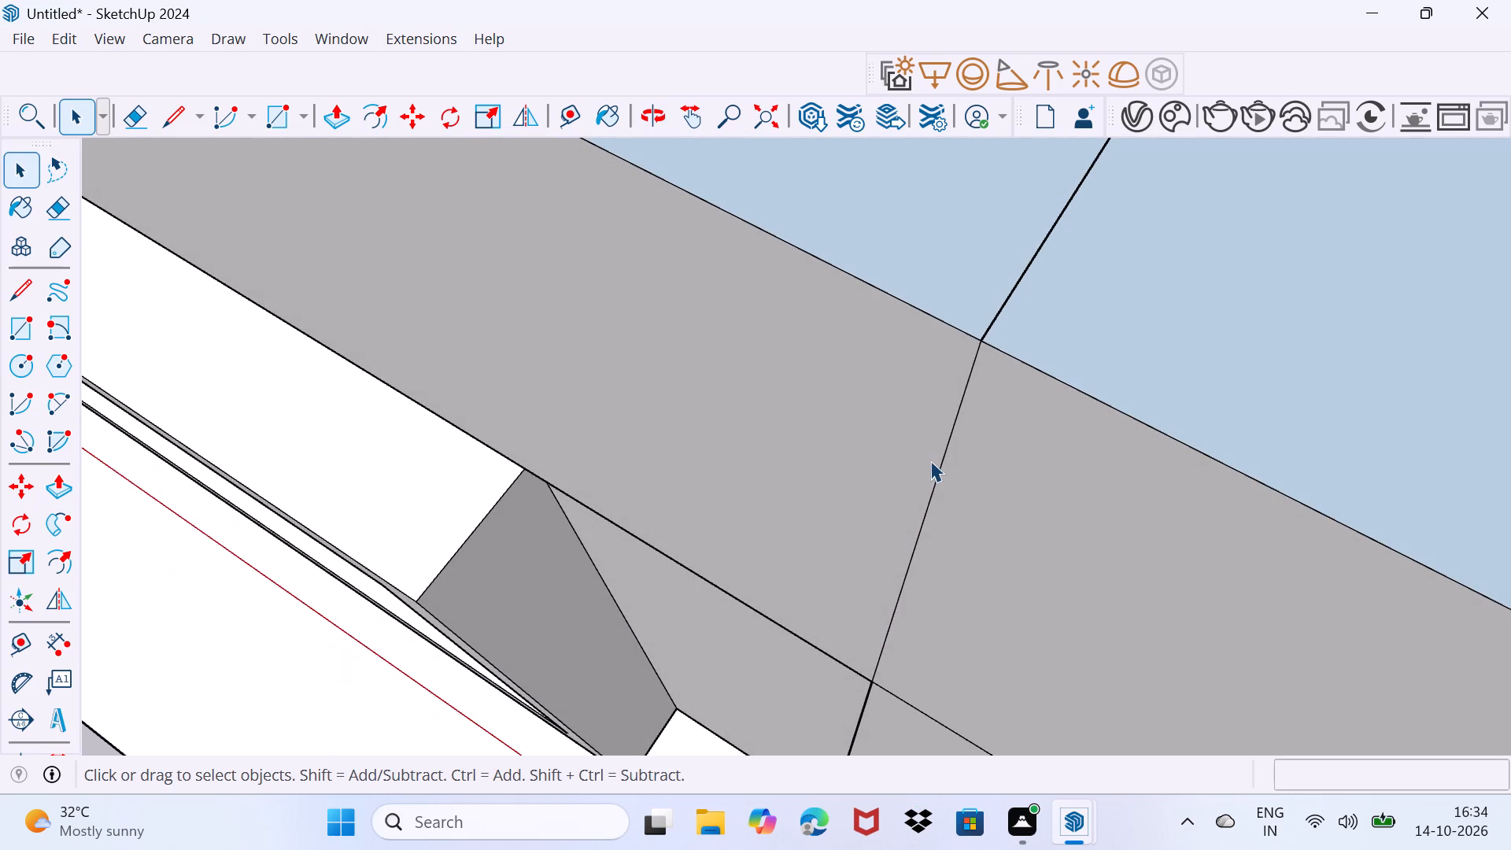
key("e")
left_click_drag(942, 456, 965, 476)
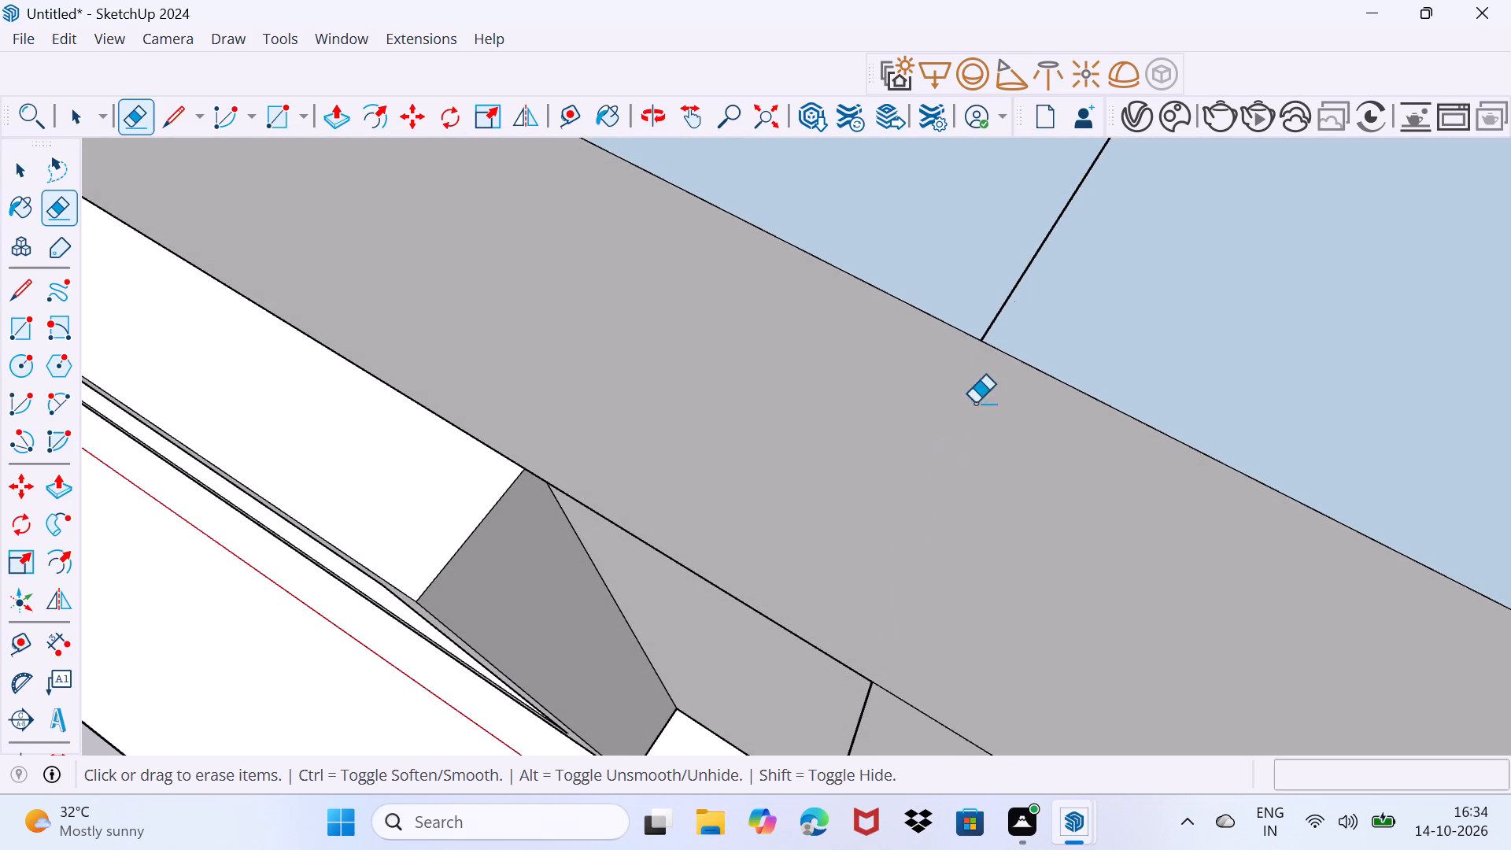
left_click_drag(1028, 249, 1054, 281)
Erase the two leftover seam lines on the outer side face below the beam's end.
scroll(1044, 283, "down", 16)
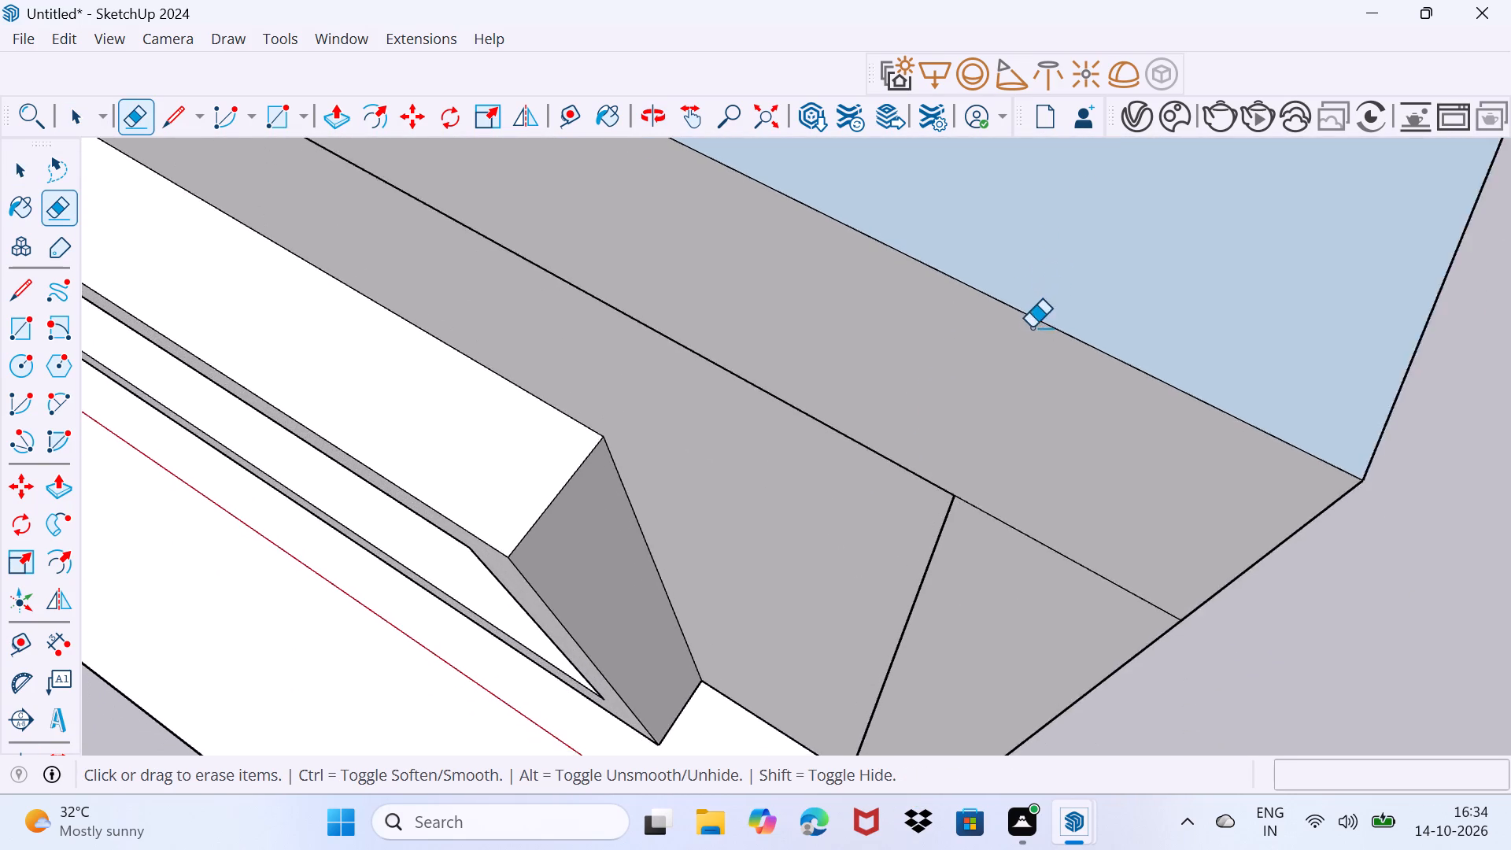
scroll(1032, 327, "down", 11)
middle_click_drag(1001, 431, 1118, 138)
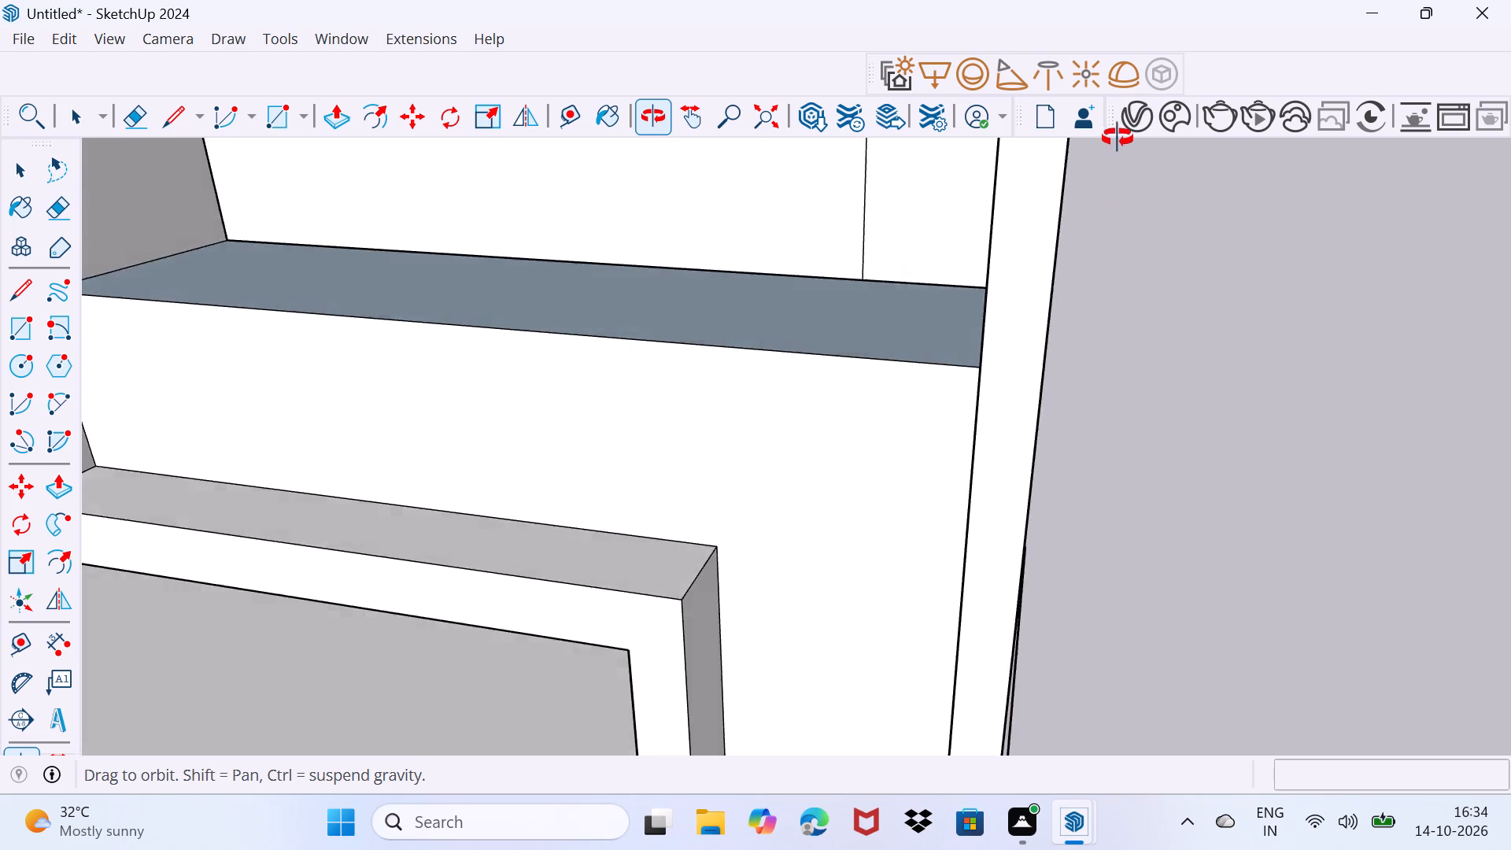
middle_click_drag(1118, 138, 821, 300)
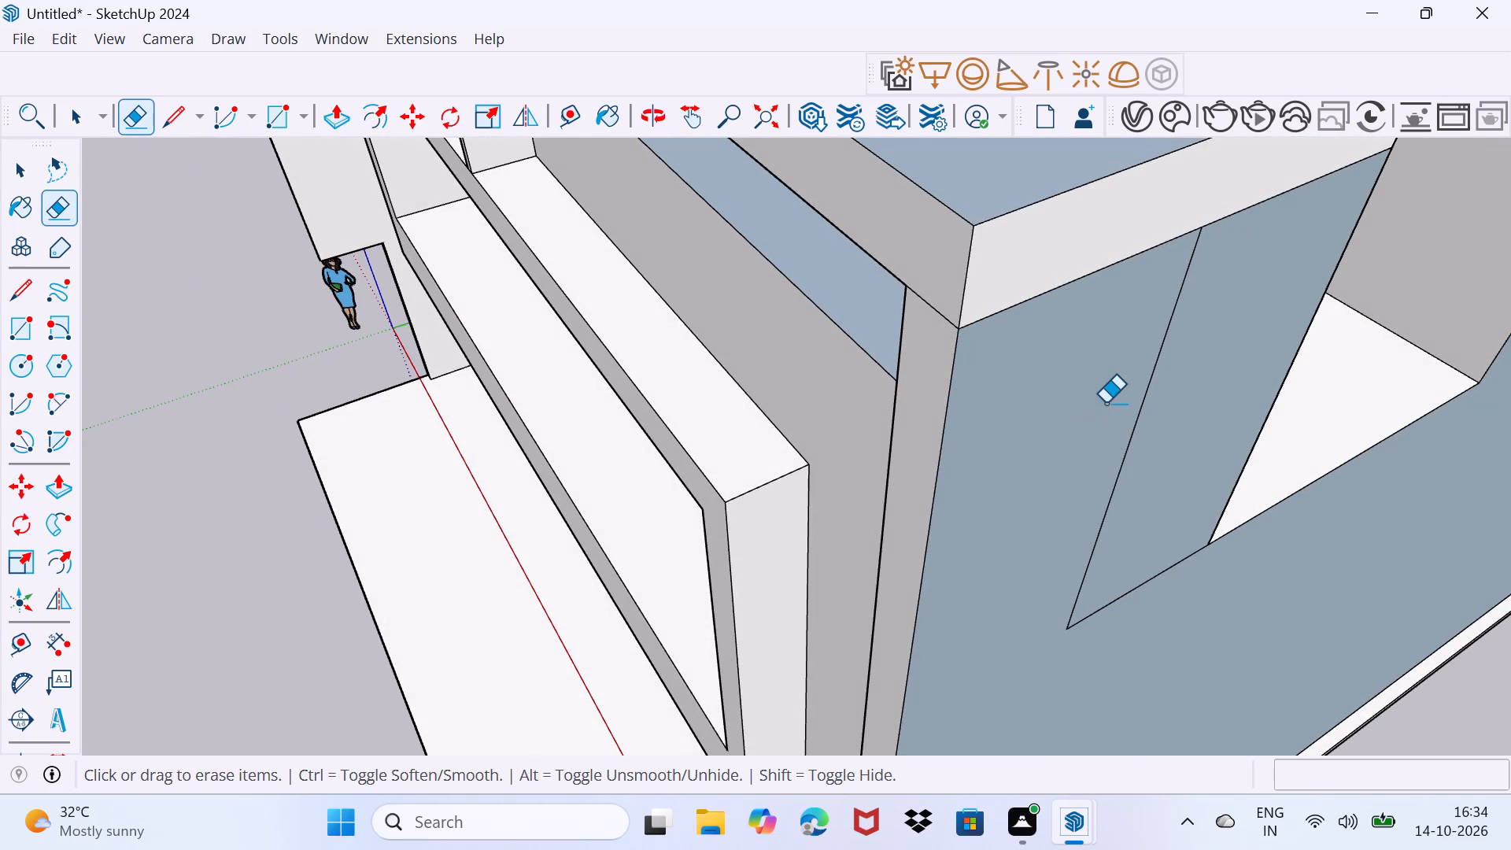
left_click_drag(1133, 401, 1181, 390)
left_click_drag(1169, 556, 1172, 601)
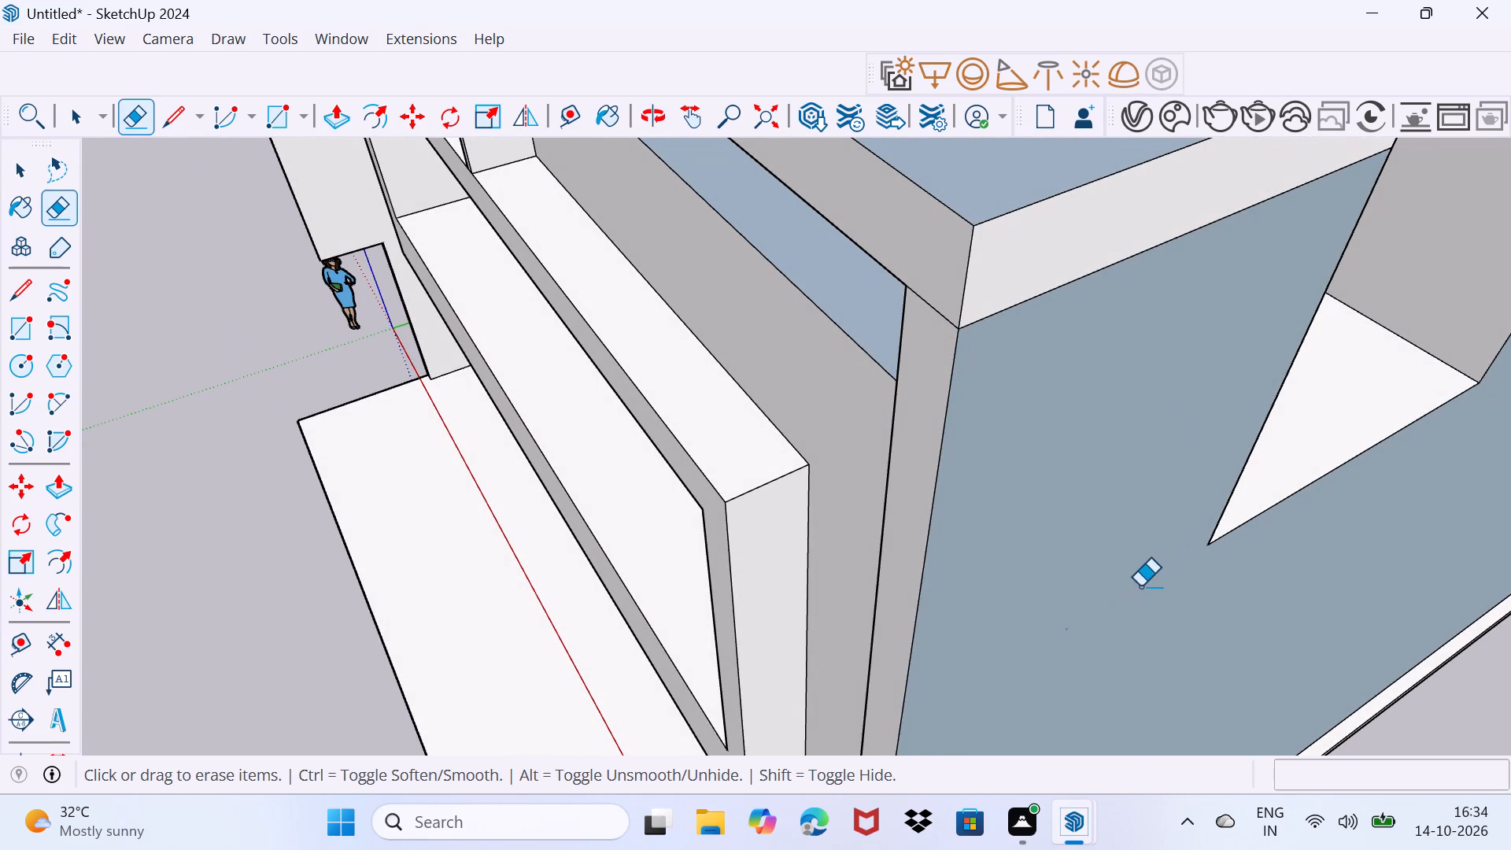
Draw a rectangle about 4' 5" by 5' 9" on the beam's top face near the corner-post end.
scroll(1116, 578, "down", 8)
middle_click_drag(1084, 605, 1278, 419)
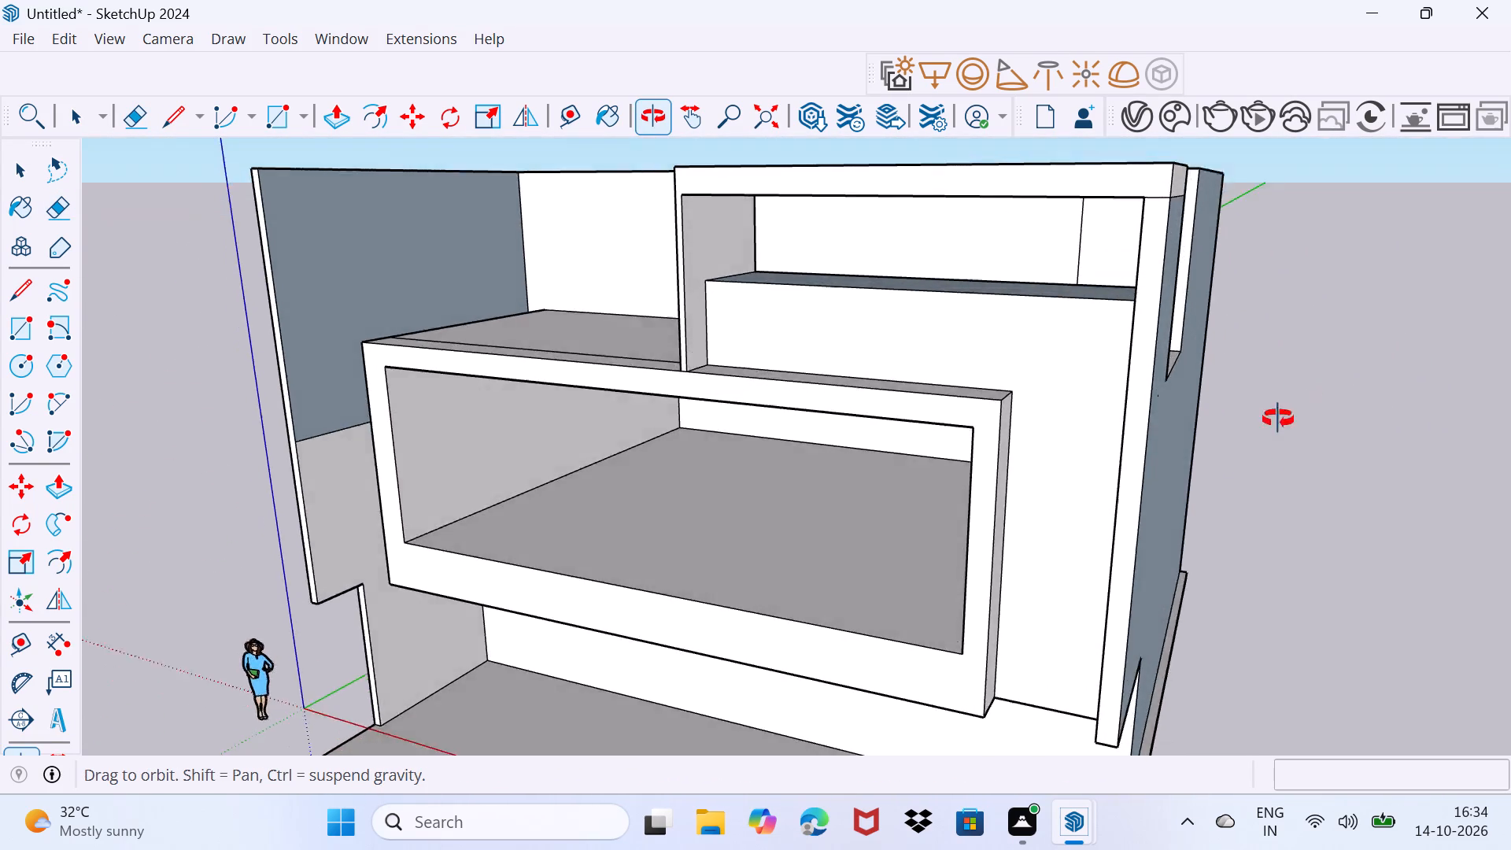
middle_click_drag(1278, 419, 944, 640)
type("5r")
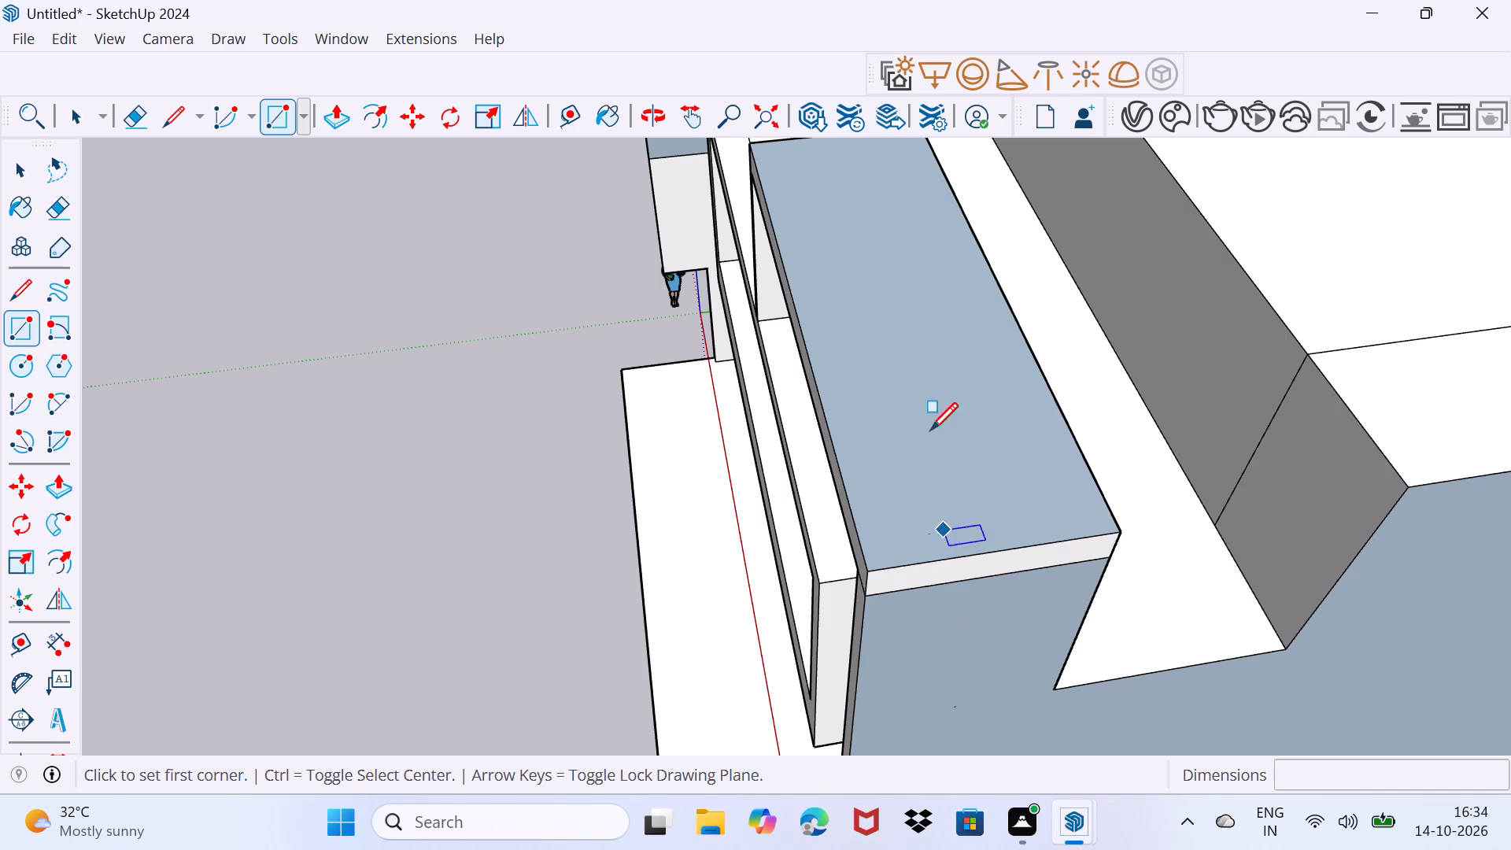
left_click(852, 416)
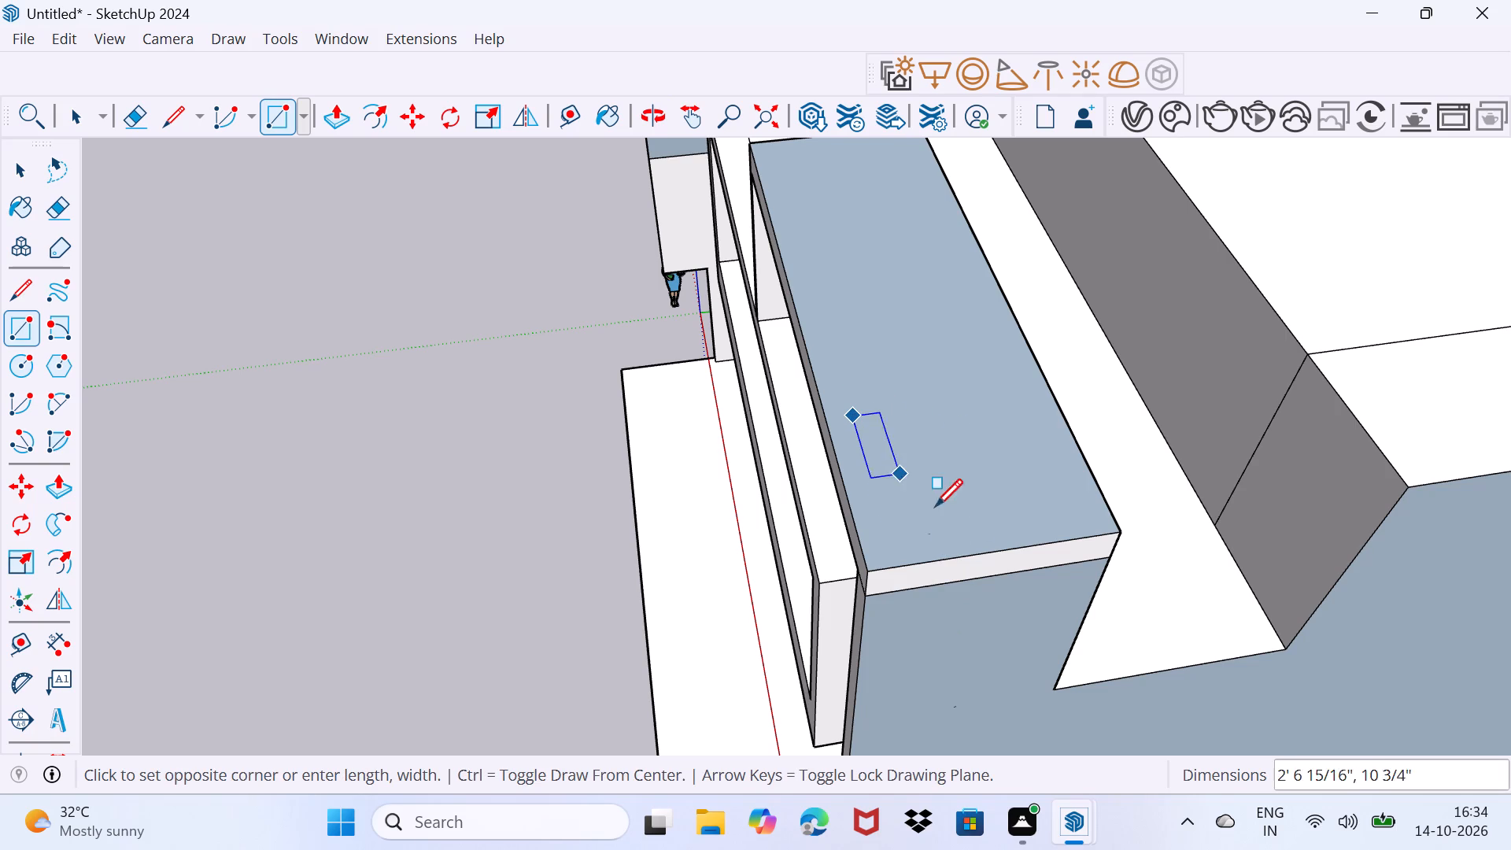
left_click(1078, 500)
Move the rectangle's edge farthest from the corner post about 1' 1" outward along the red axis.
key("space")
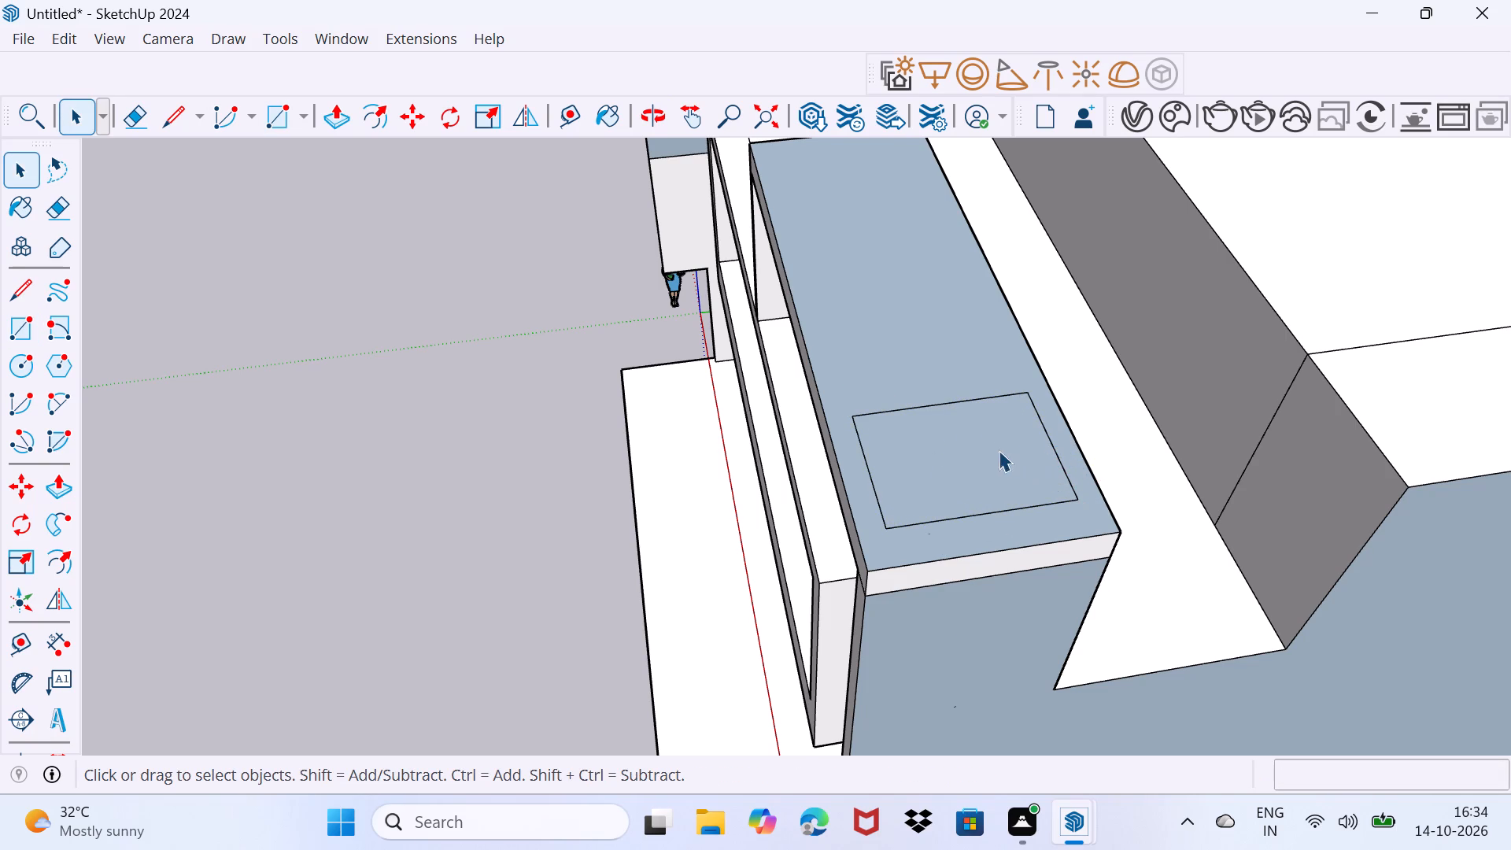
left_click(940, 406)
key("m")
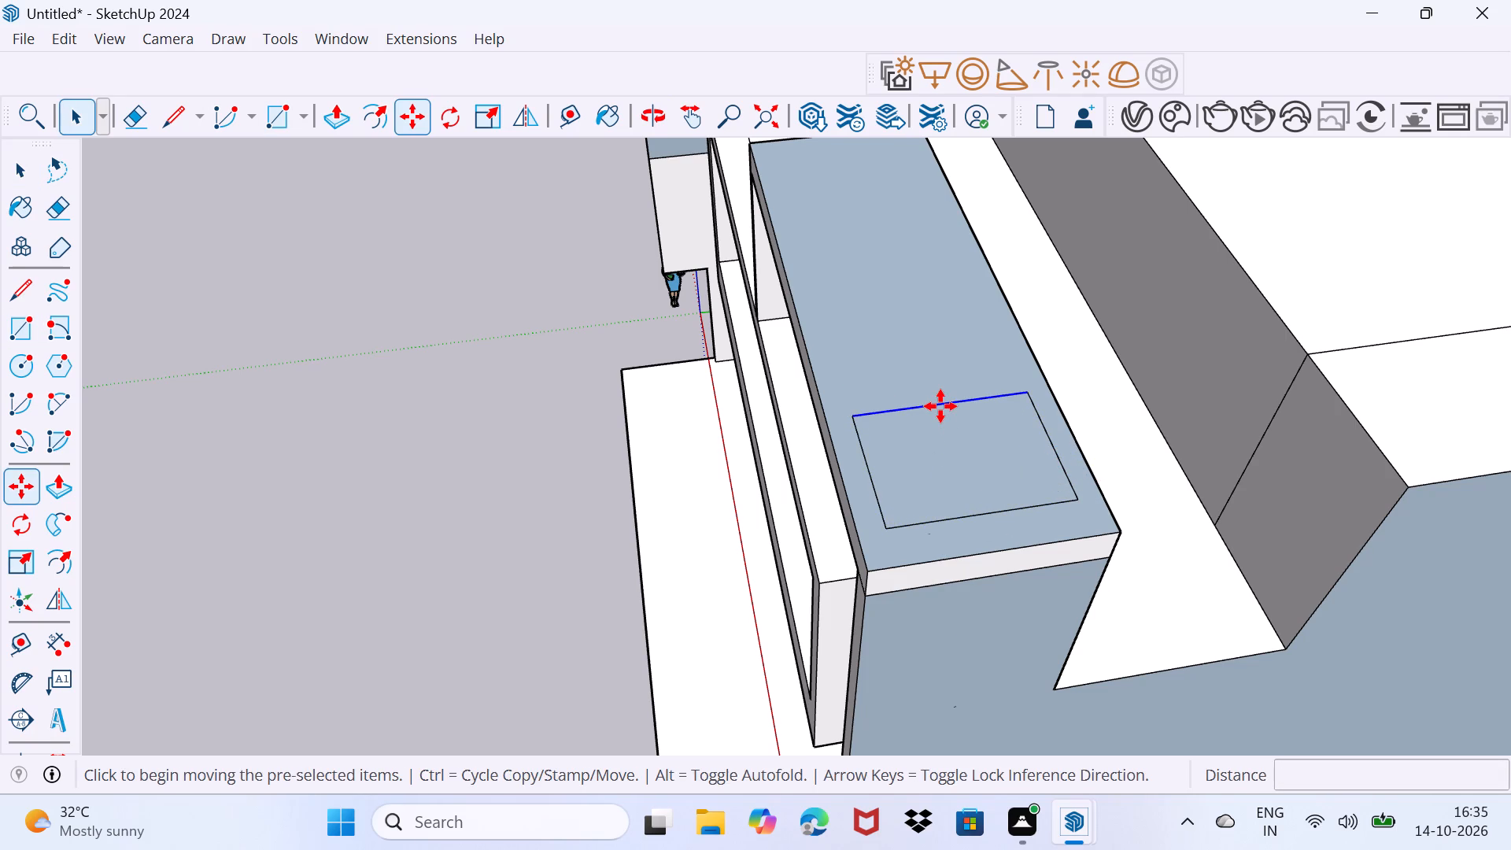
left_click(940, 406)
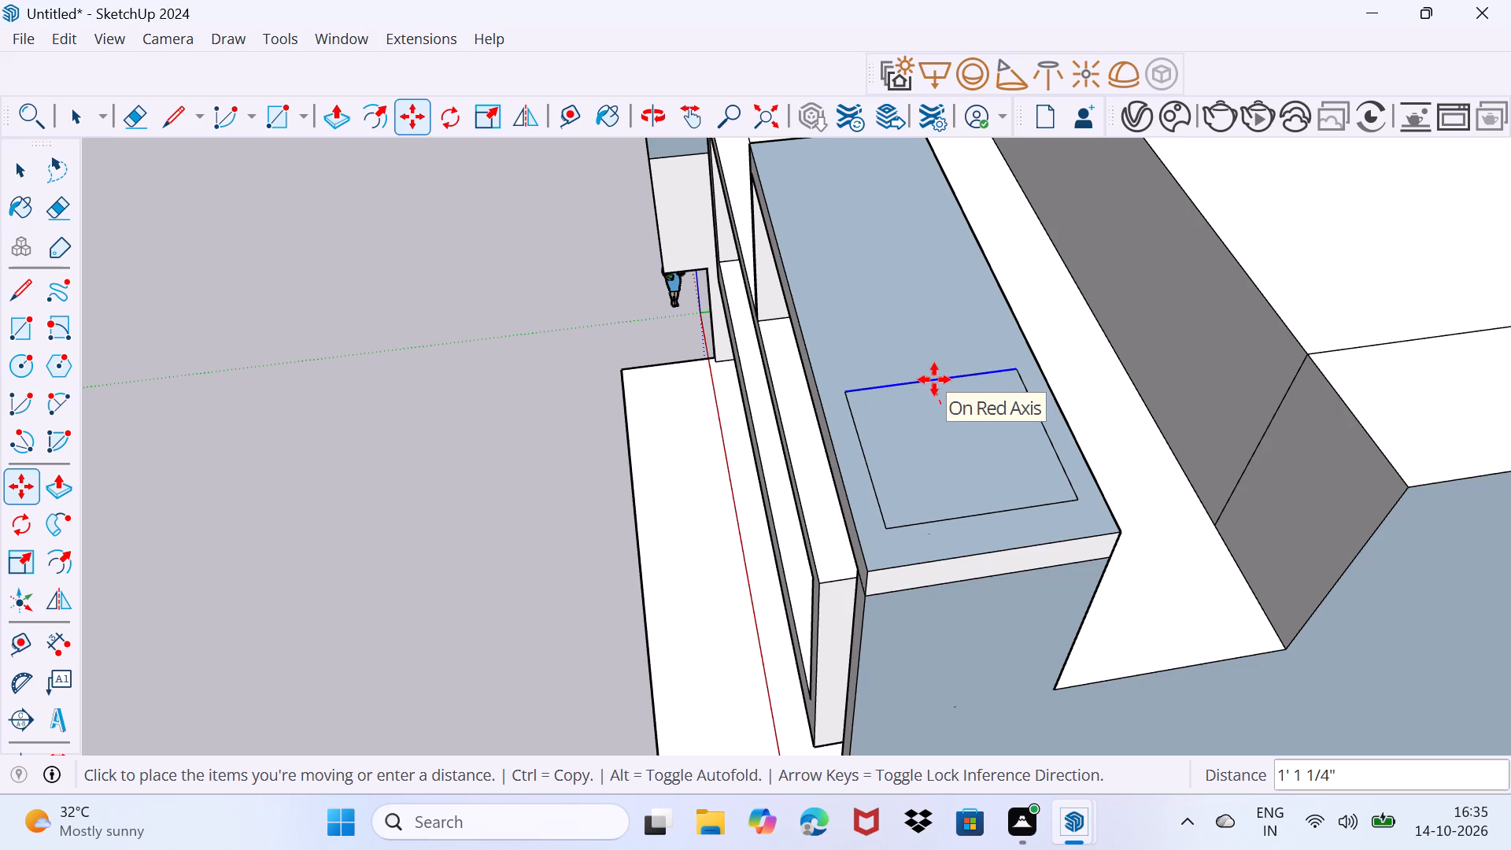
left_click(934, 379)
Push/Pull the rectangle about 1' 3" down through the beam to cut an opening.
key("space")
left_click(934, 439)
key("p")
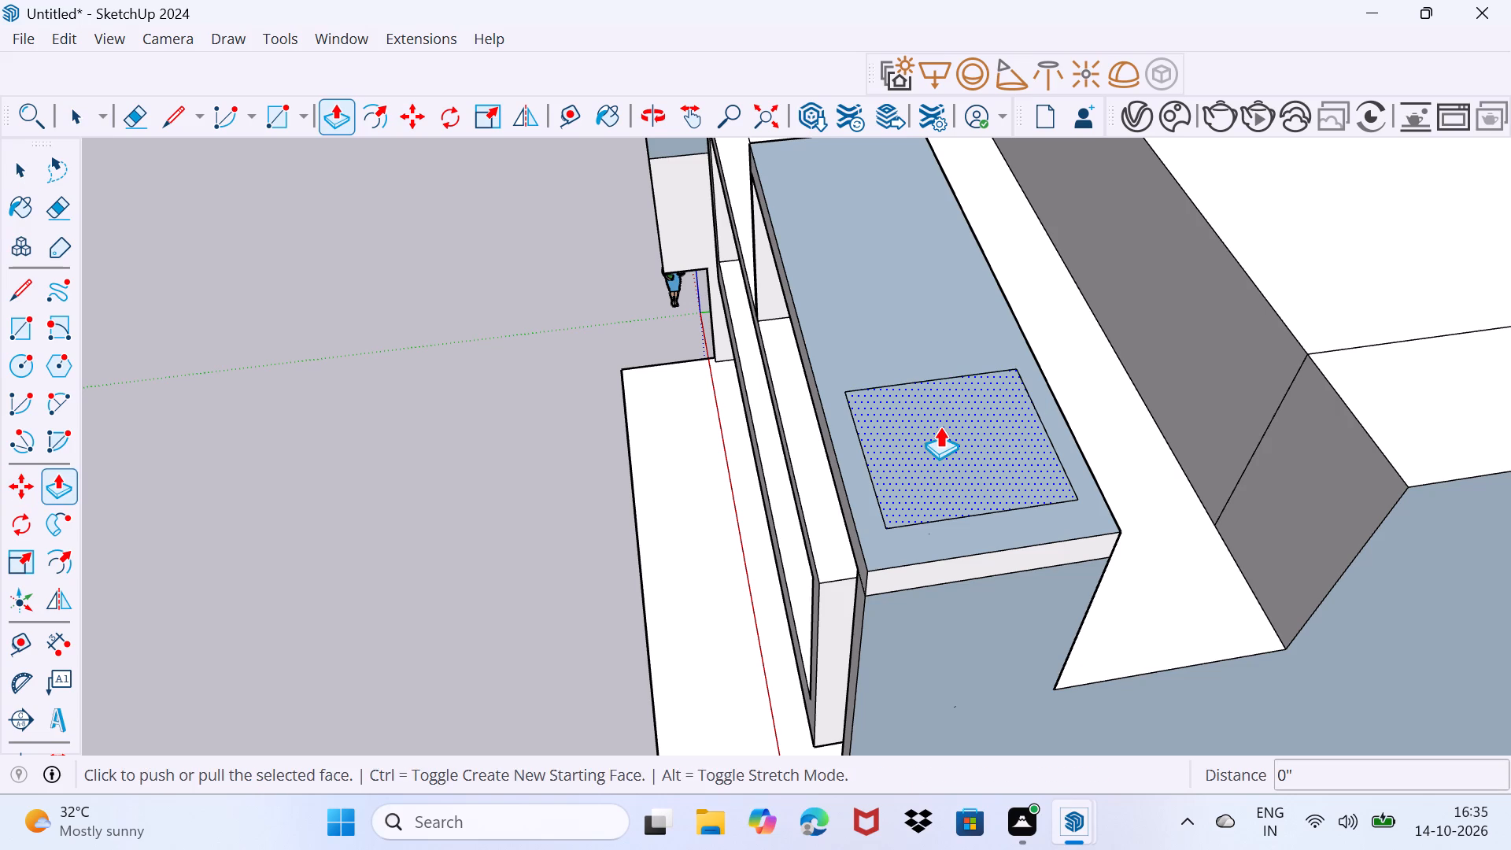
left_click(940, 427)
left_click(960, 451)
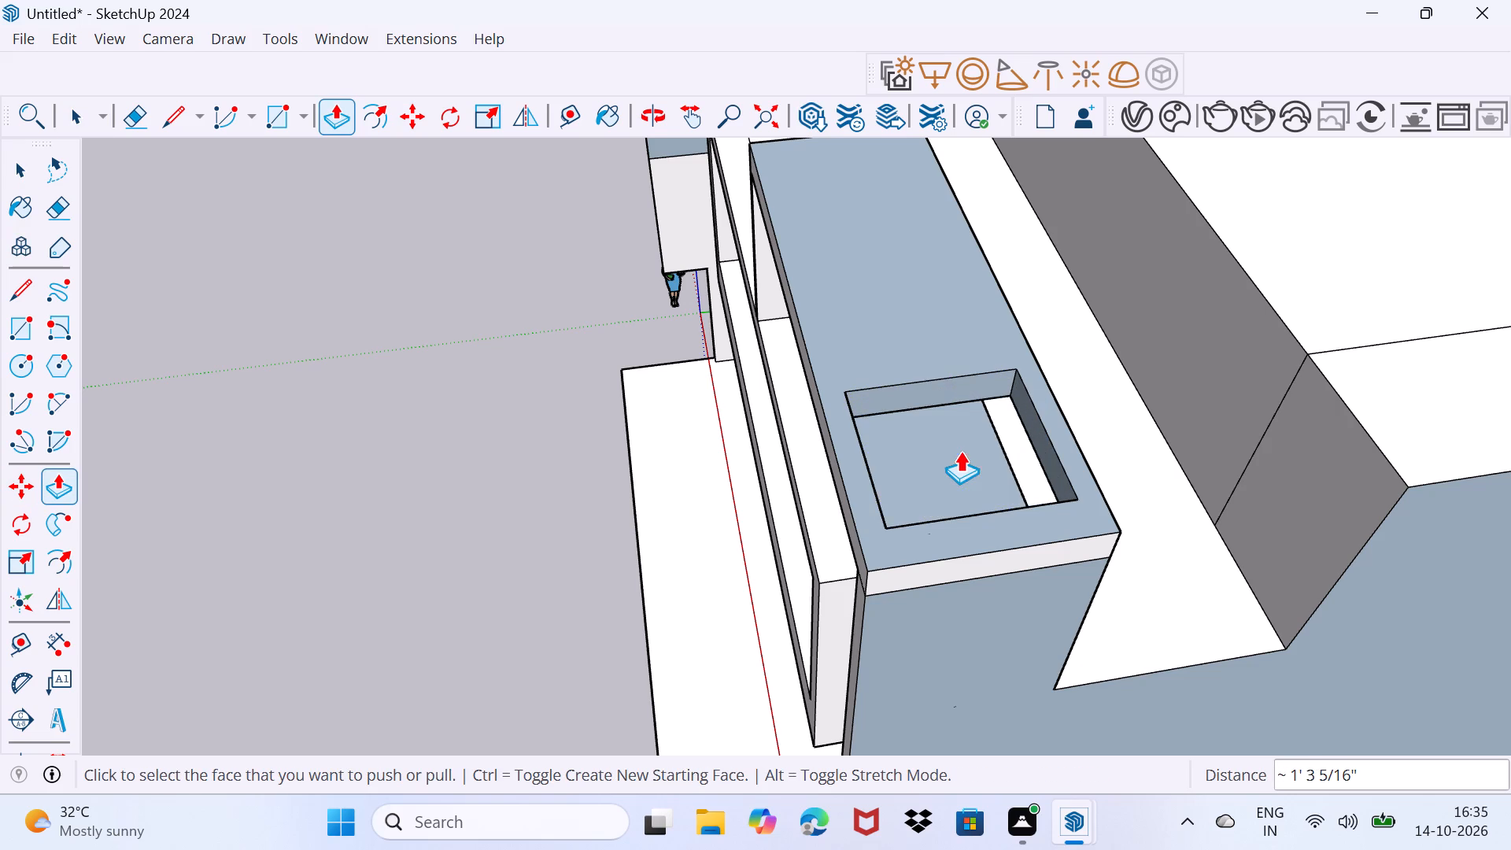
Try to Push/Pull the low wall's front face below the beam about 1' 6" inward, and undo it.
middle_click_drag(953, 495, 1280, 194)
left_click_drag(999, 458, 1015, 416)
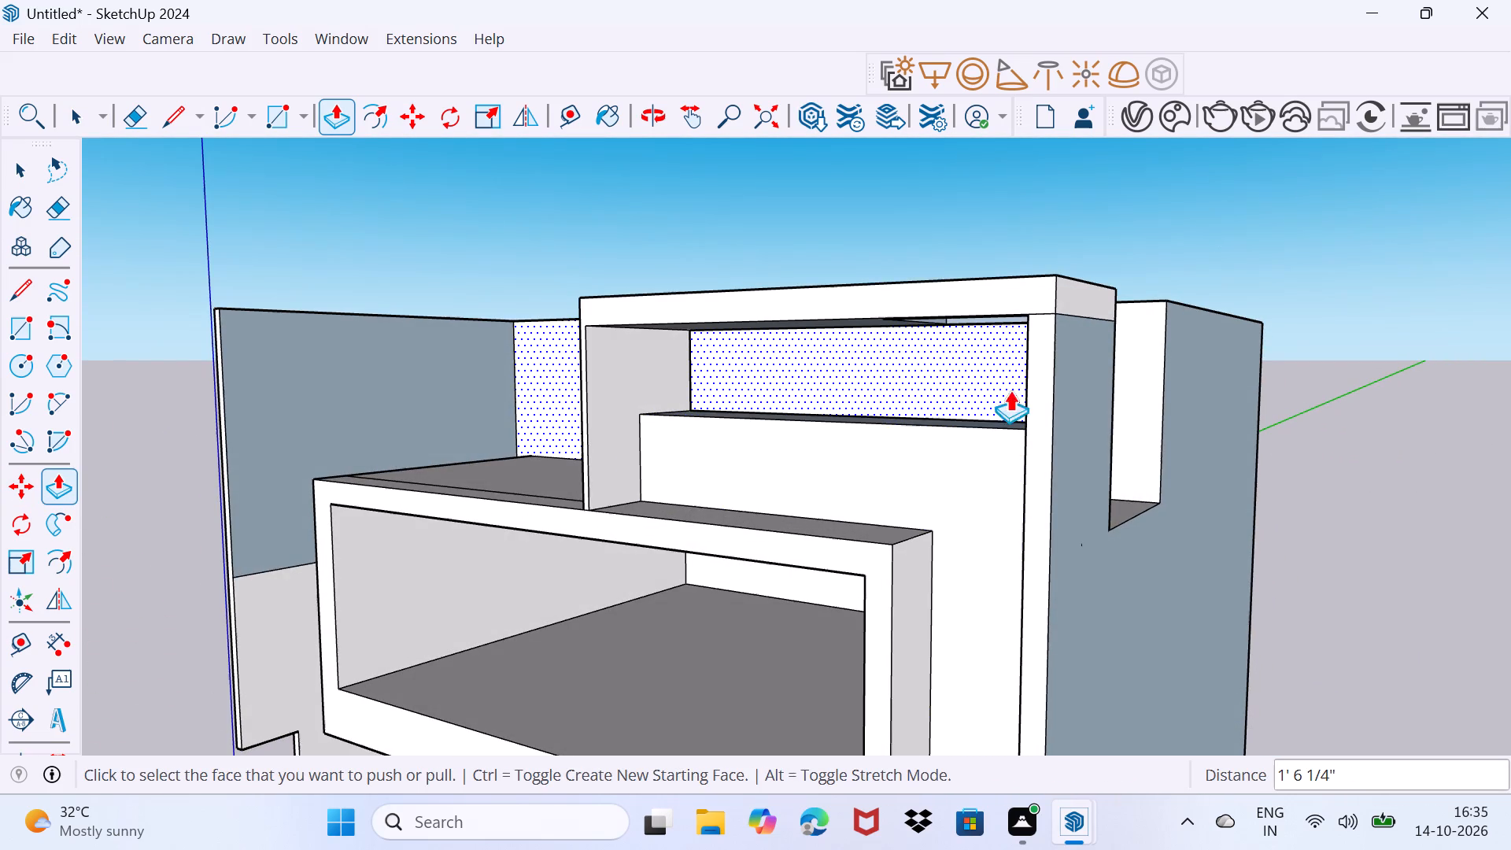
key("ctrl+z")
Inspect the beam's rectangular opening and the terrace wall from below, above and both sides.
middle_click_drag(954, 419, 992, 394)
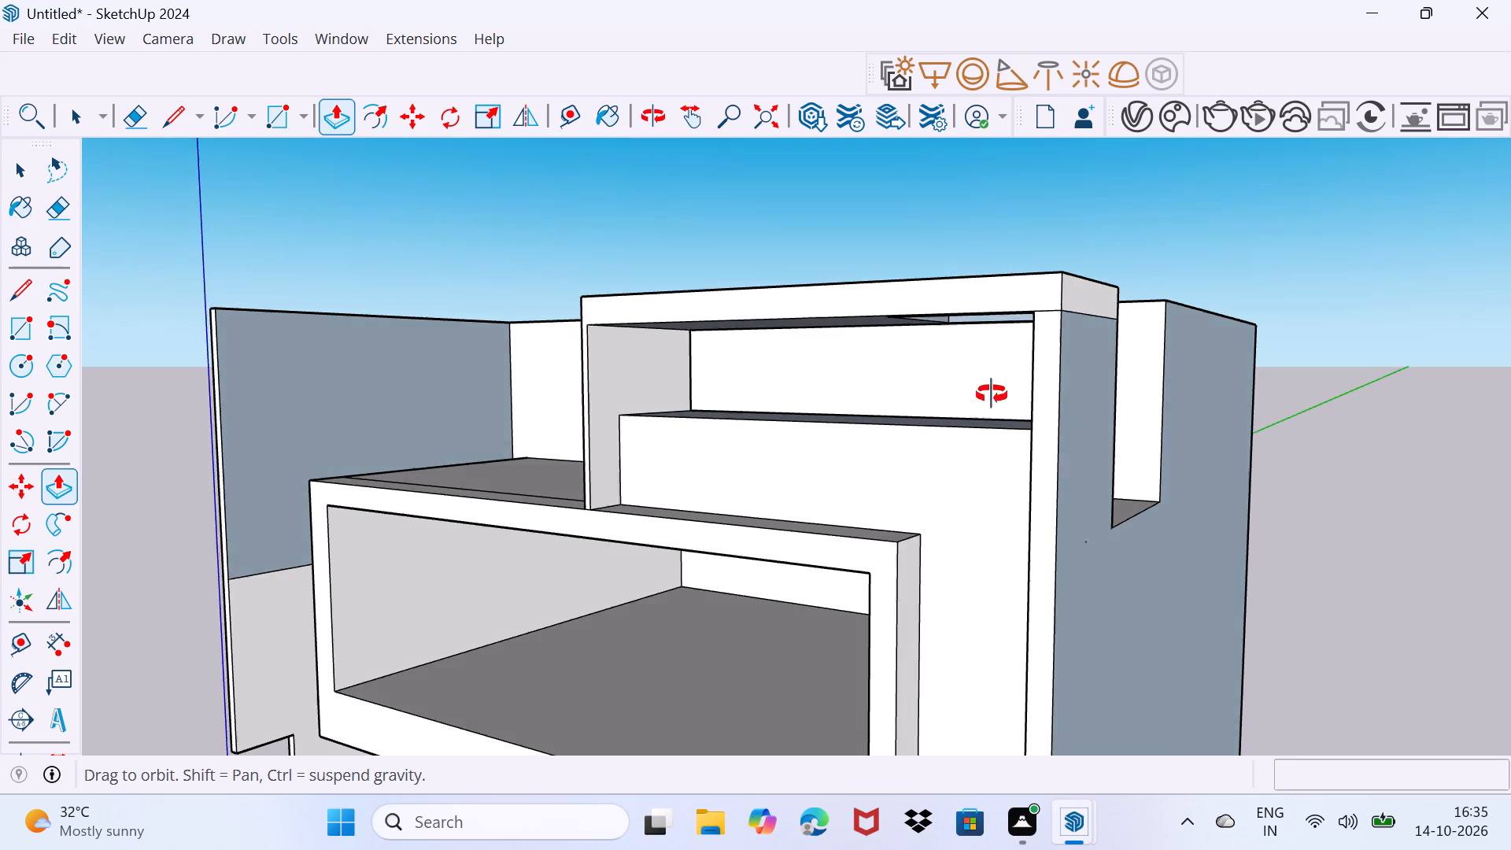
middle_click_drag(992, 394, 1073, 290)
key("space")
scroll(1066, 309, "down", 3)
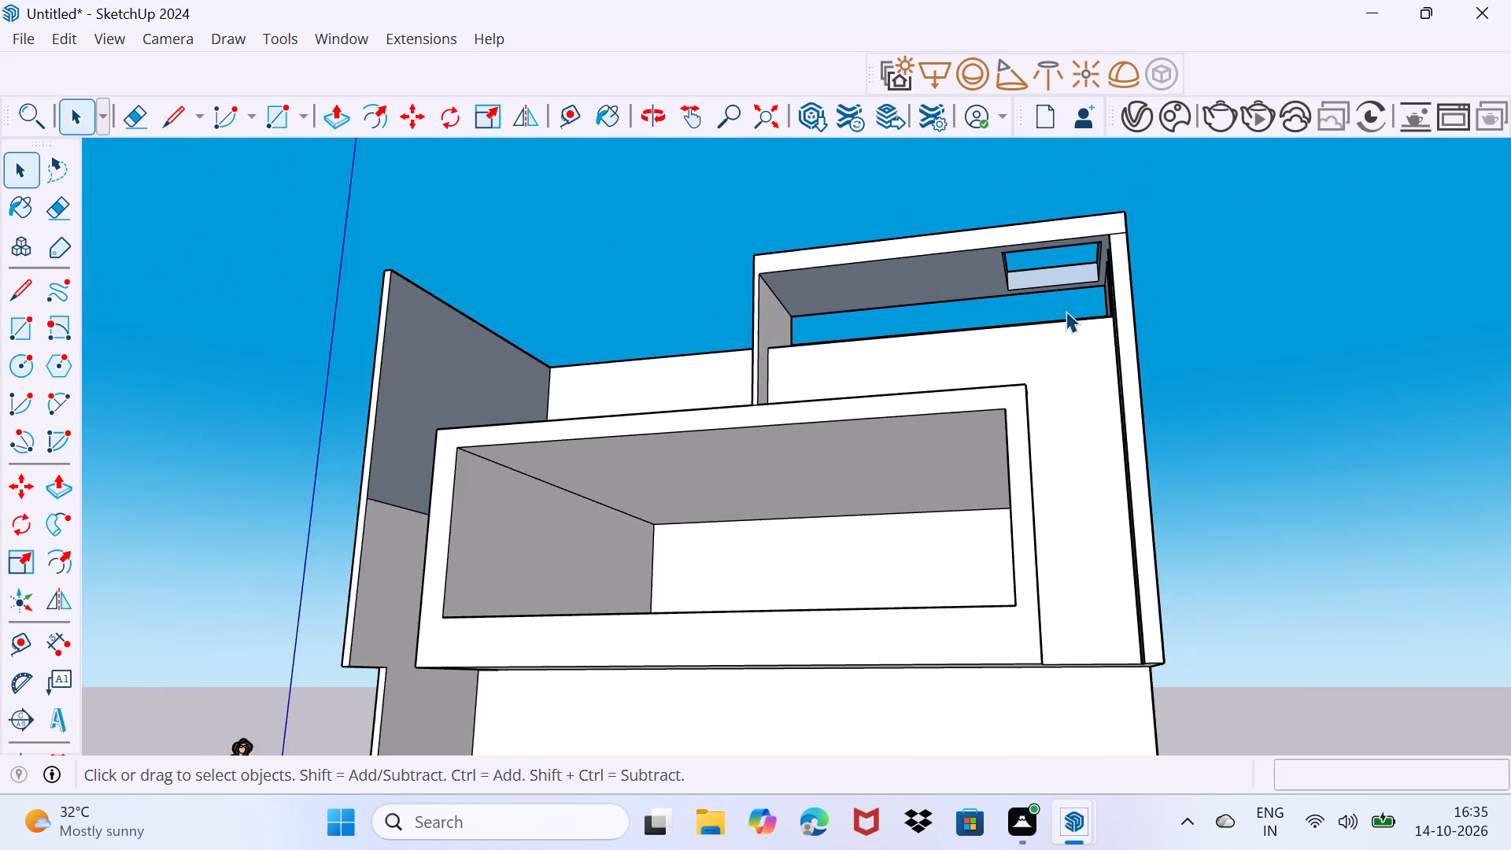
middle_click_drag(1058, 325, 1110, 556)
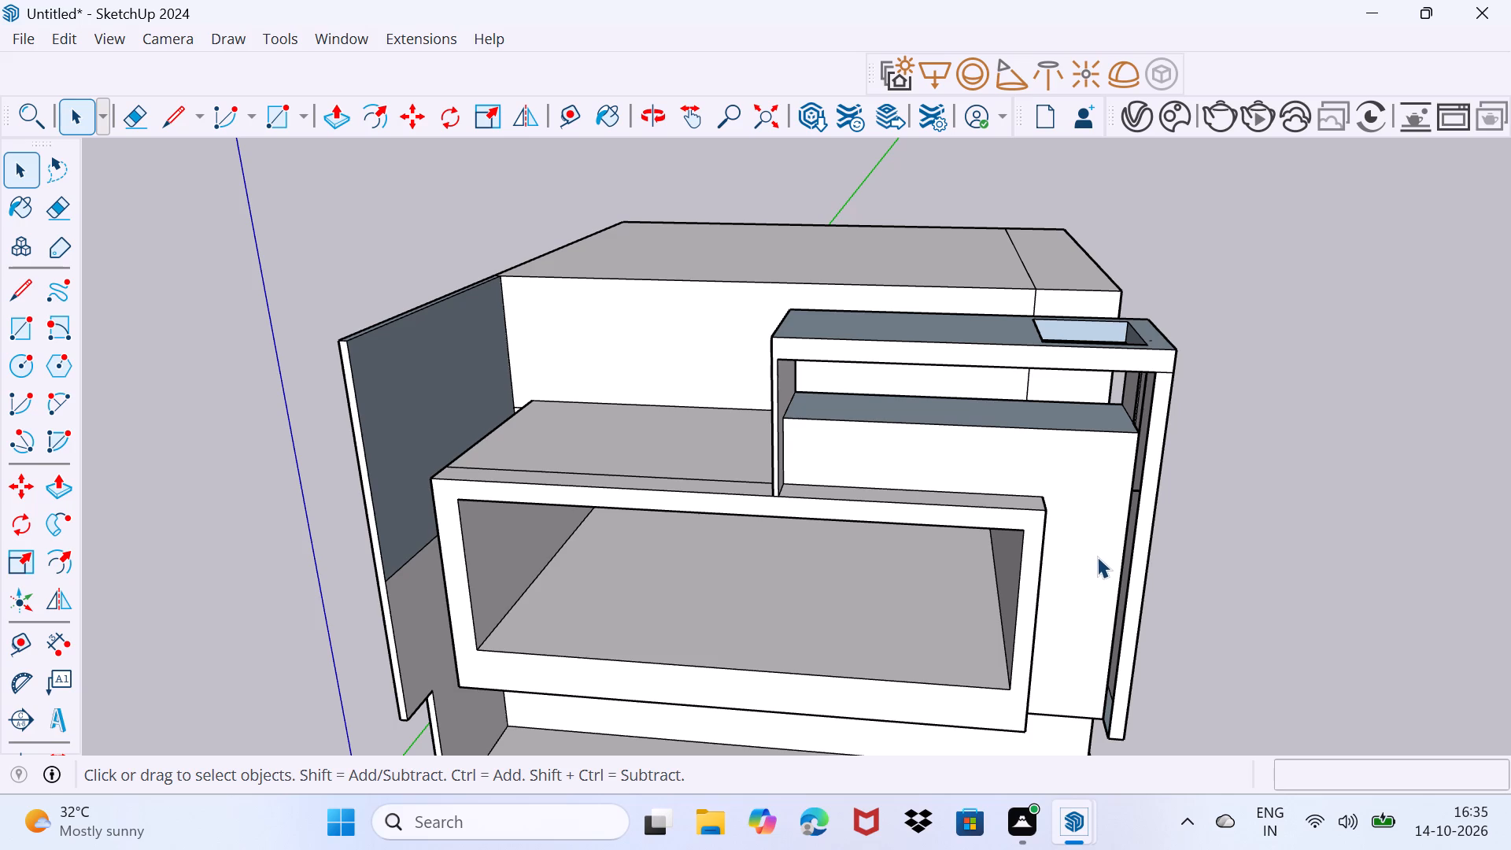
scroll(1254, 734, "down", 1)
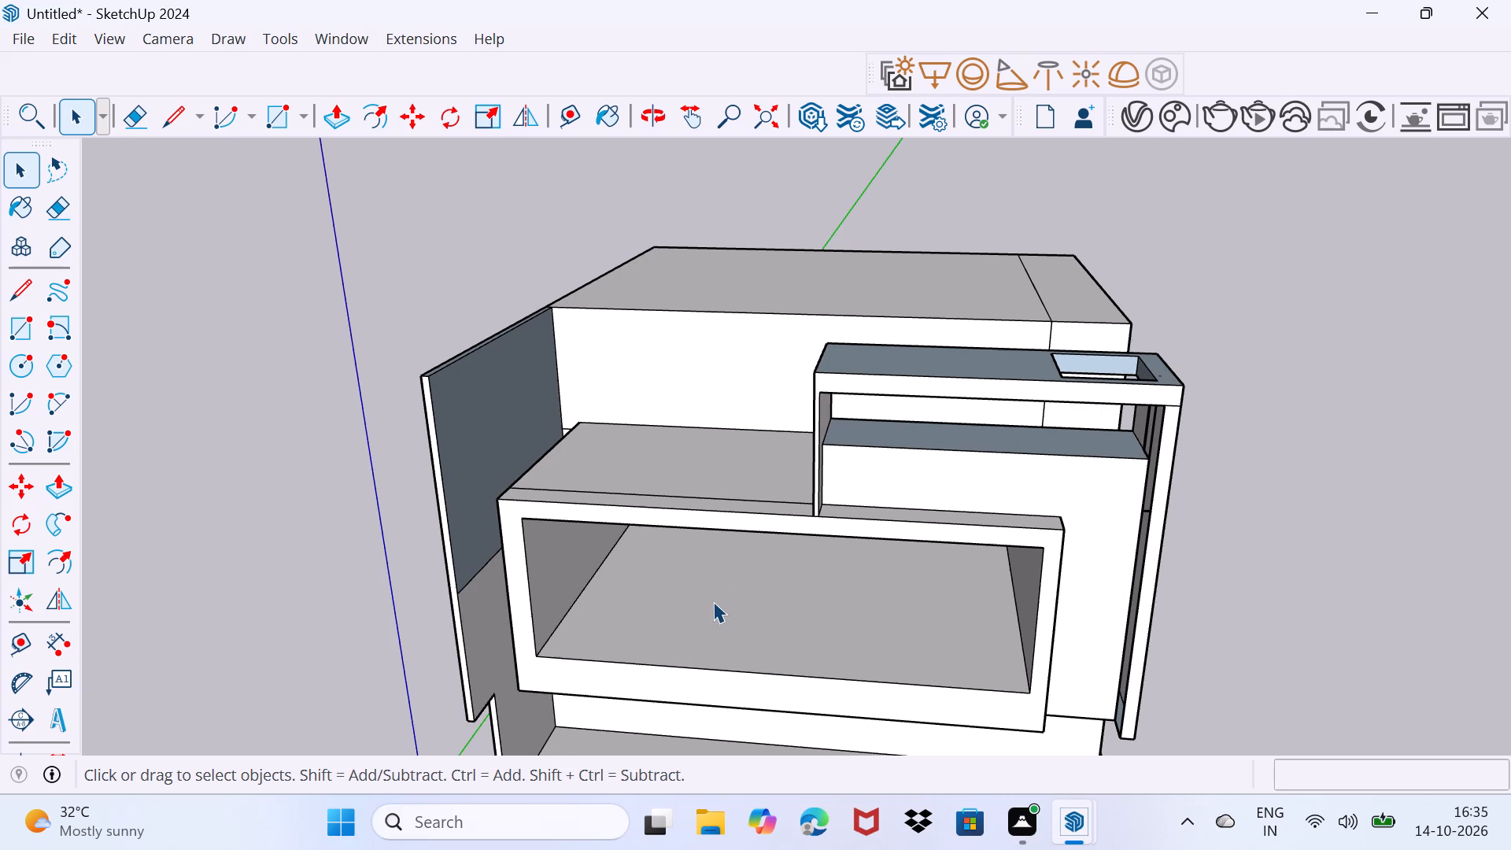
middle_click_drag(713, 601, 733, 597)
scroll(713, 601, "down", 1)
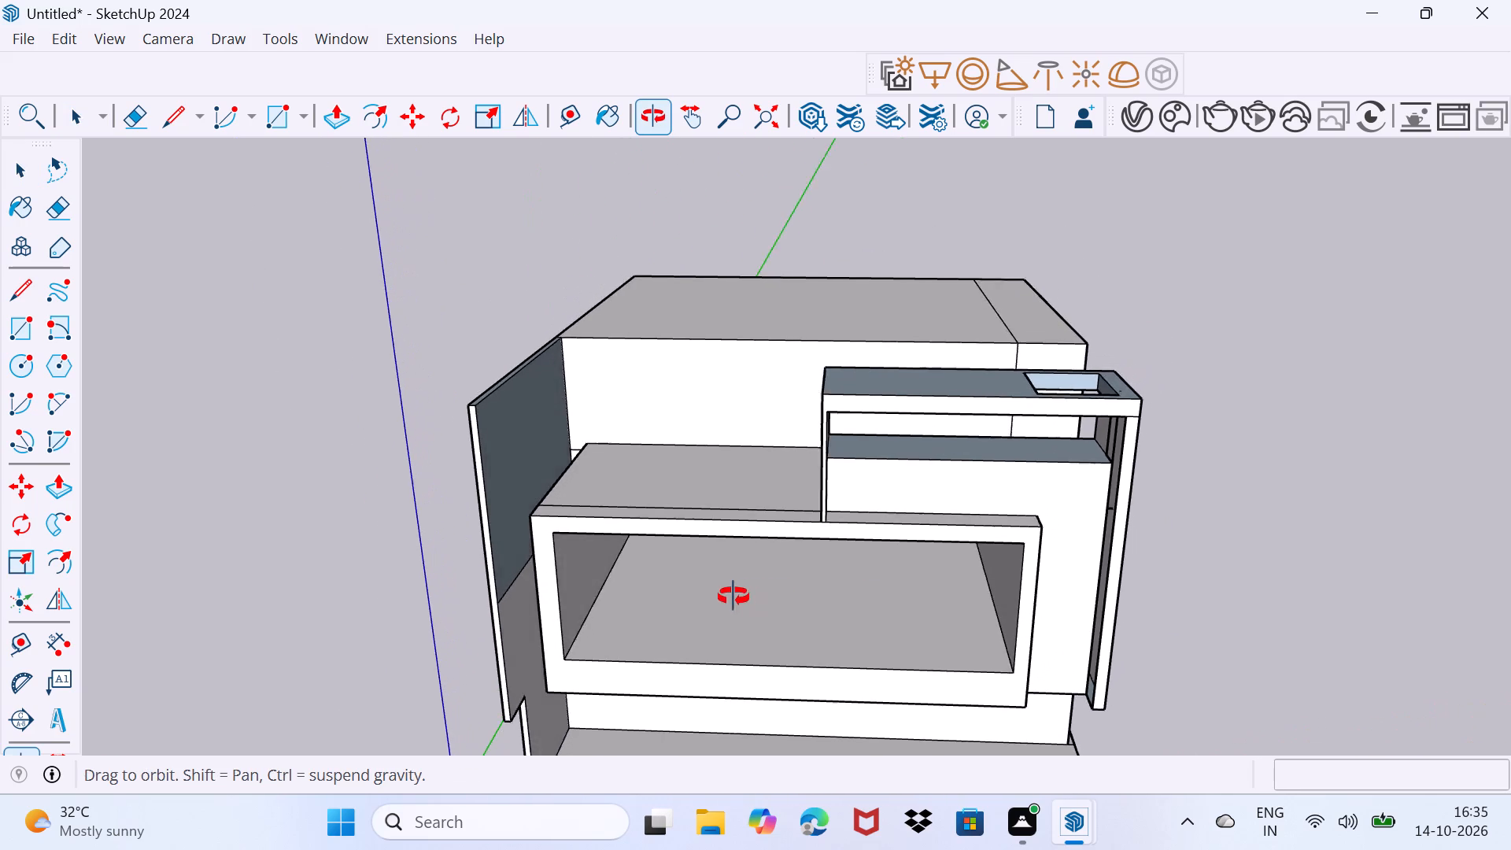
middle_click_drag(733, 597, 848, 575)
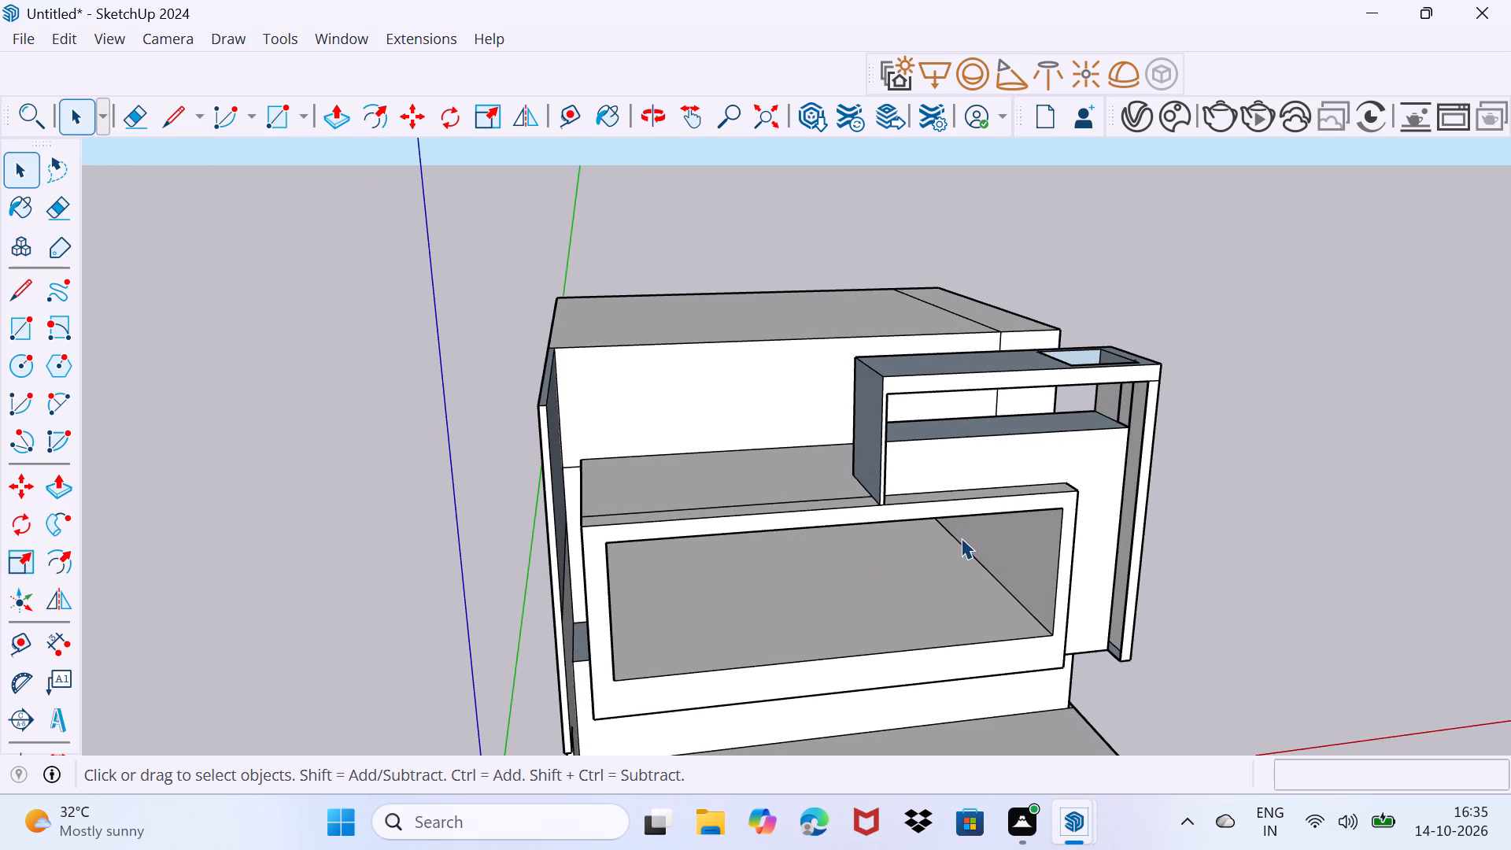
middle_click_drag(1003, 451, 815, 477)
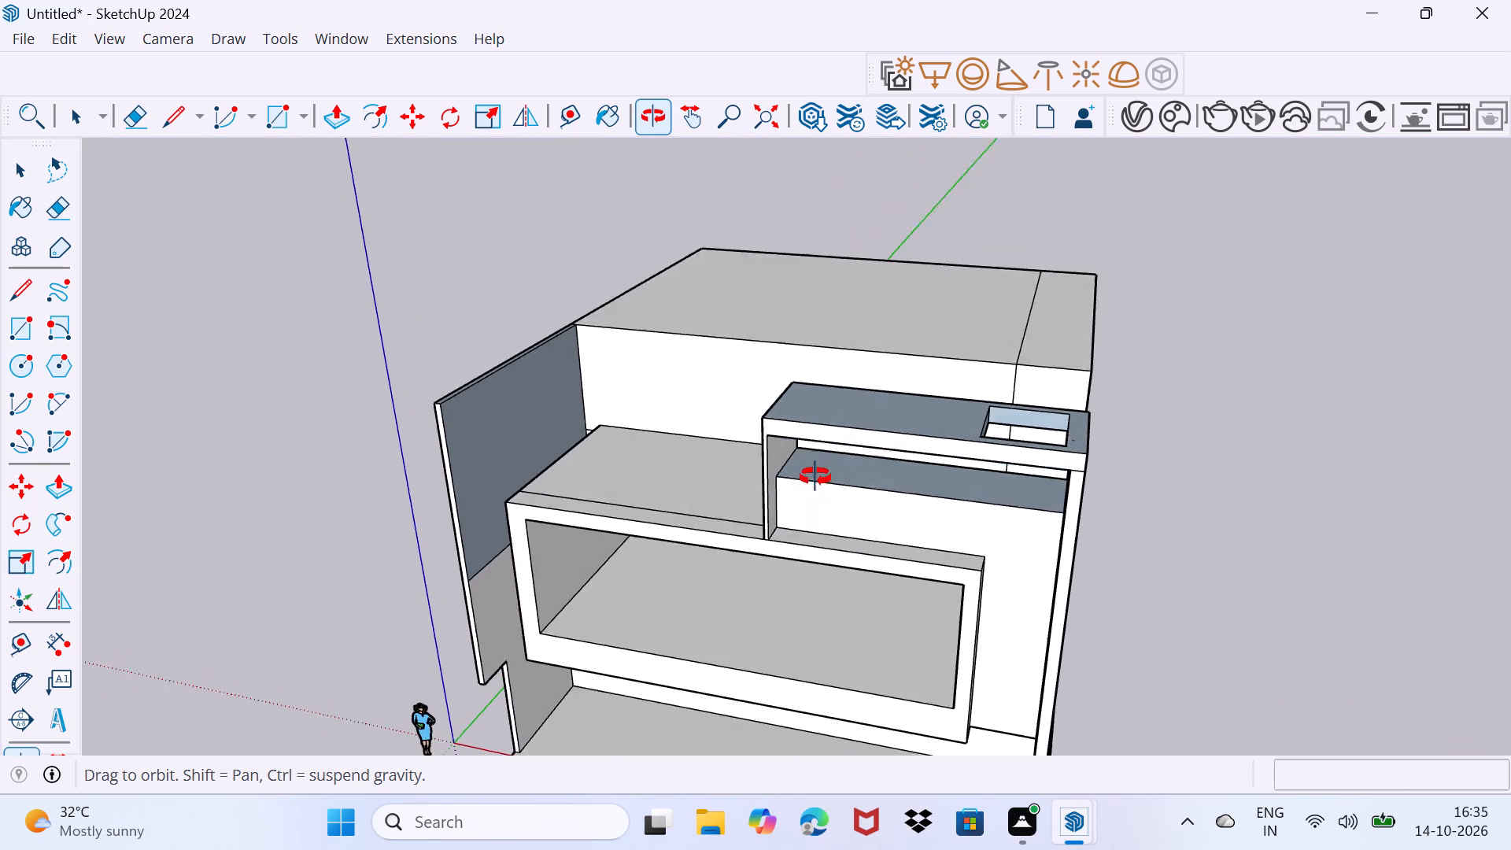
Push/Pull the top face of the low wall beneath the beam slightly down to lower the wall.
middle_click_drag(815, 477, 818, 468)
left_click(864, 451)
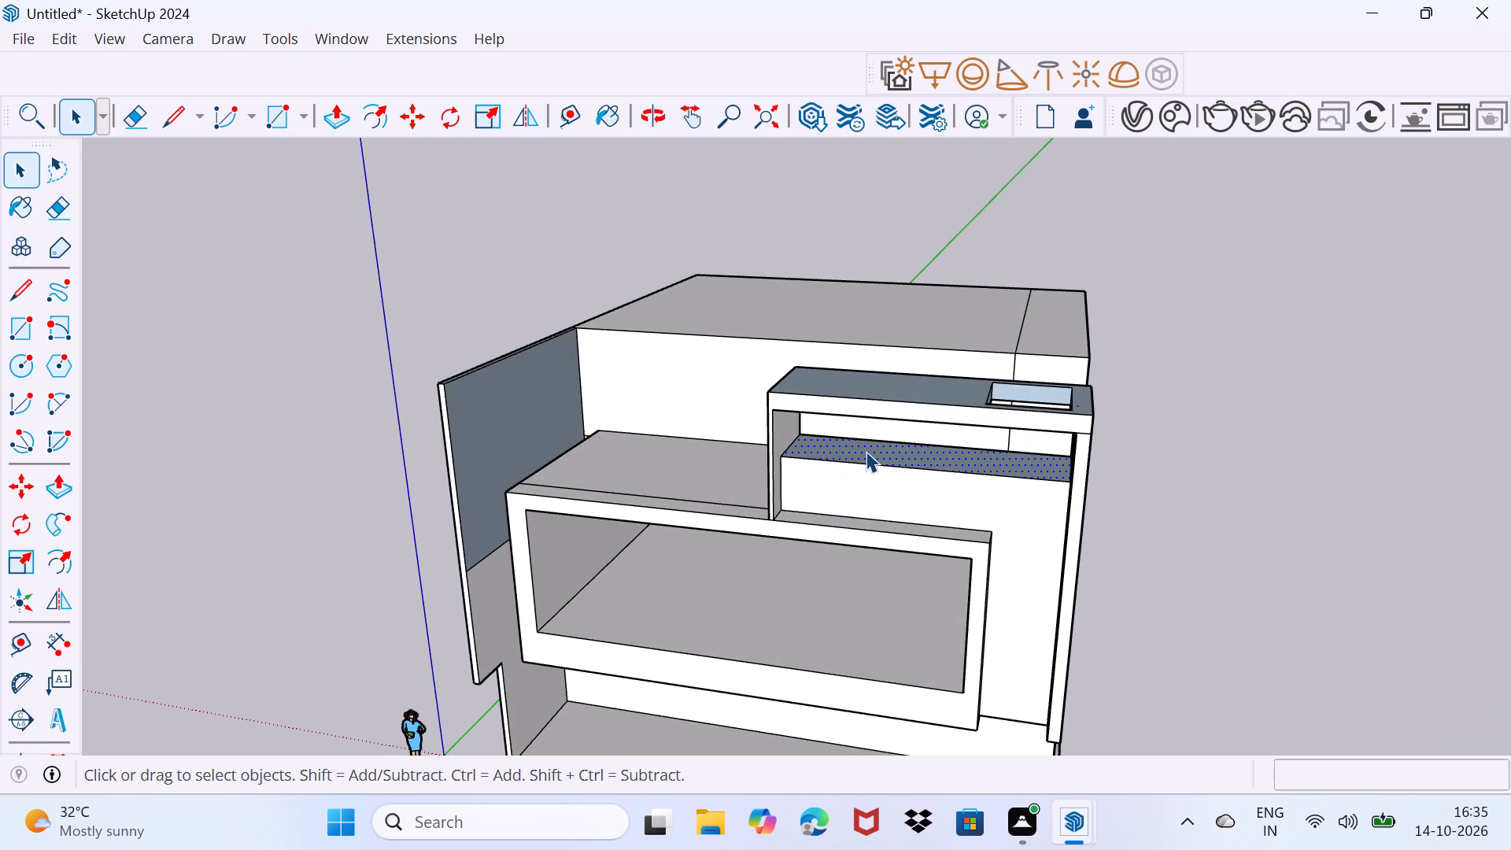
key("p")
left_click(866, 451)
left_click(865, 463)
key("space")
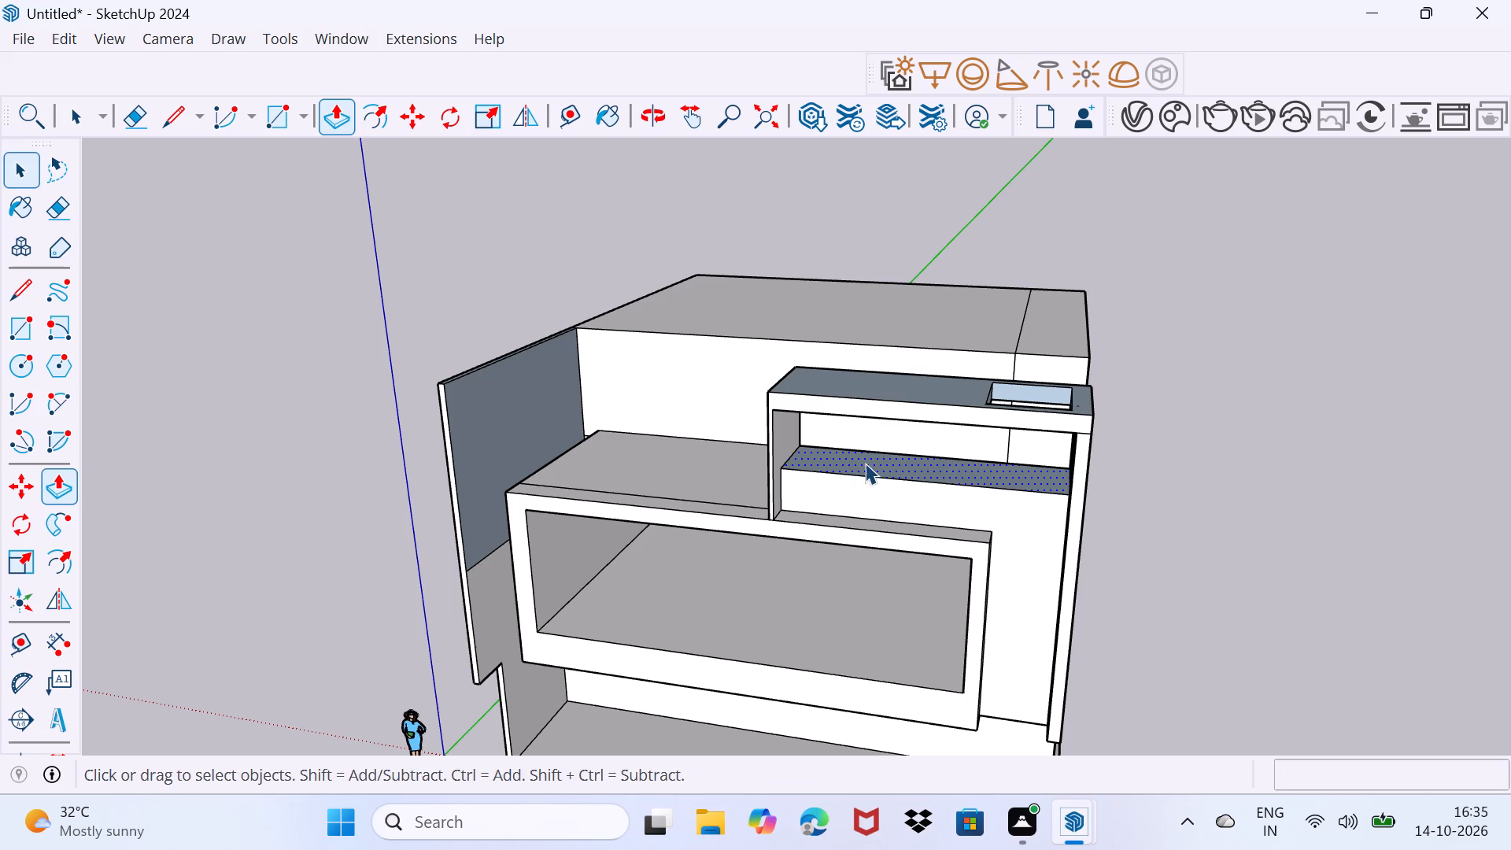
left_click_drag(864, 511, 880, 484)
middle_click_drag(873, 486, 863, 434)
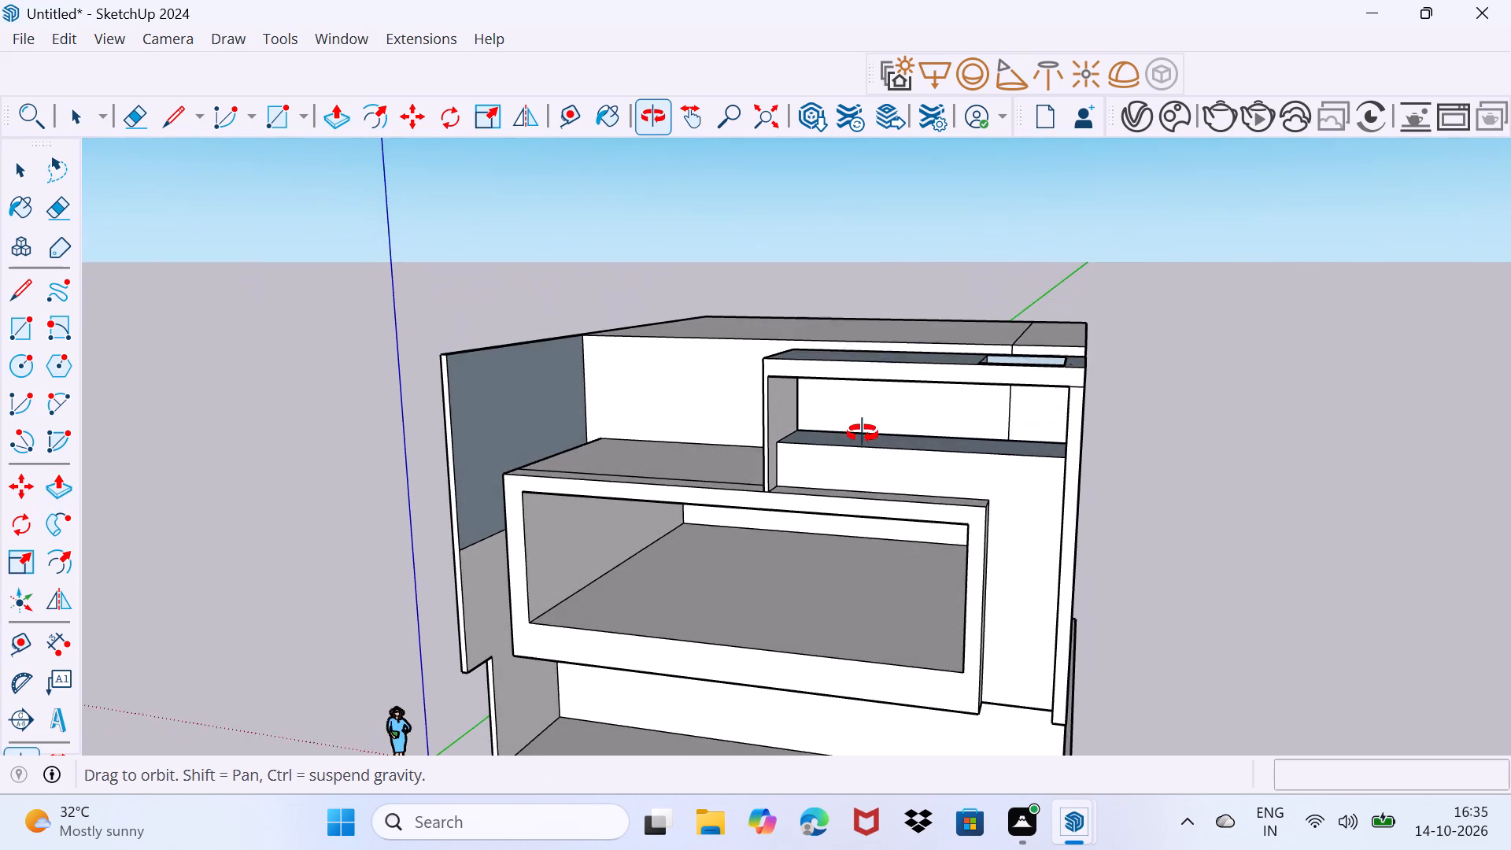
middle_click_drag(863, 434, 863, 435)
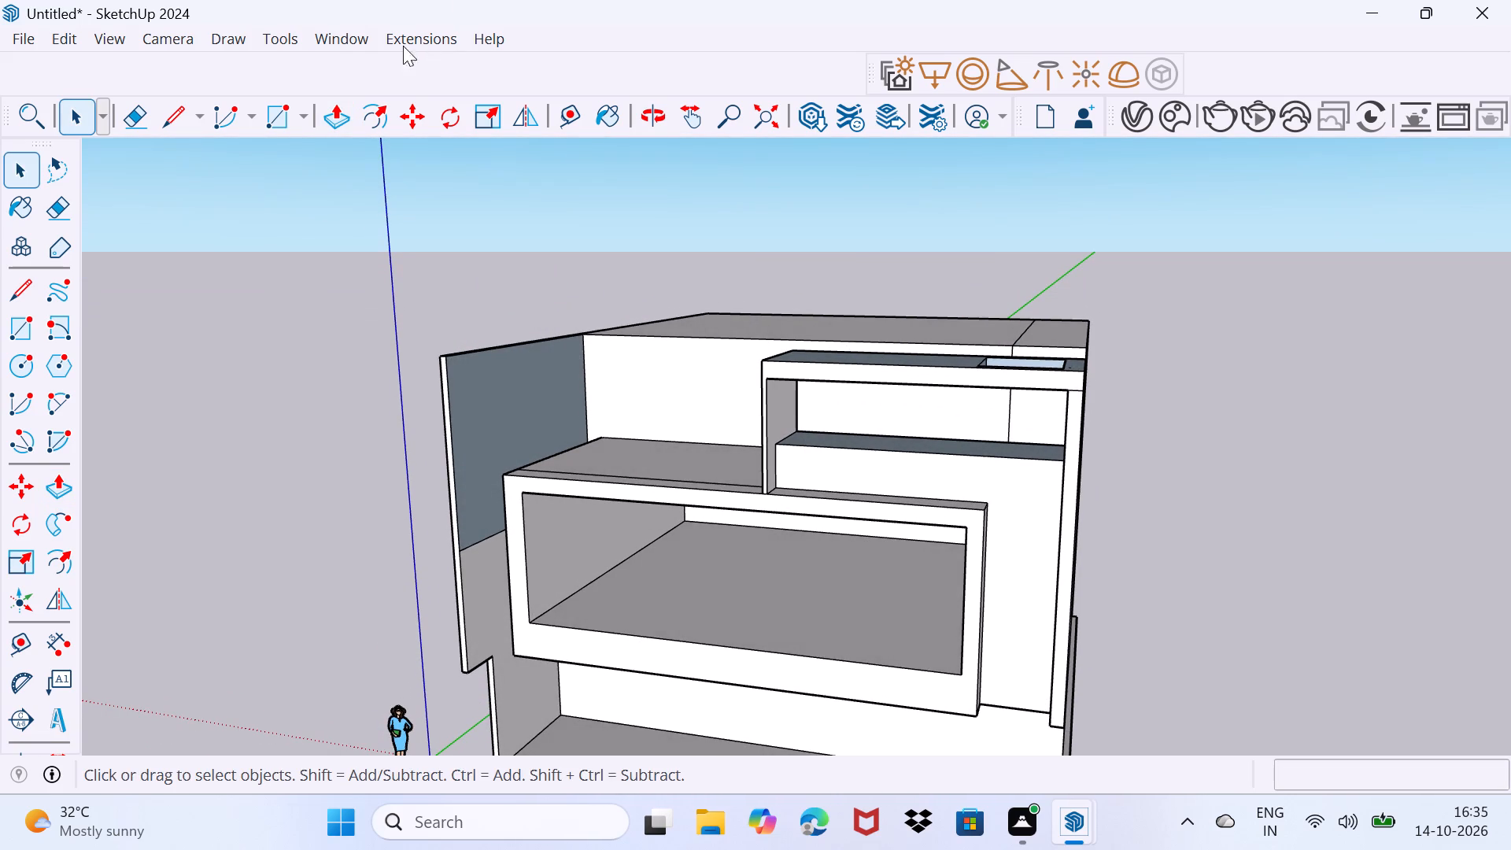
Search the 3D Warehouse for "railing" and browse the model results.
left_click(337, 46)
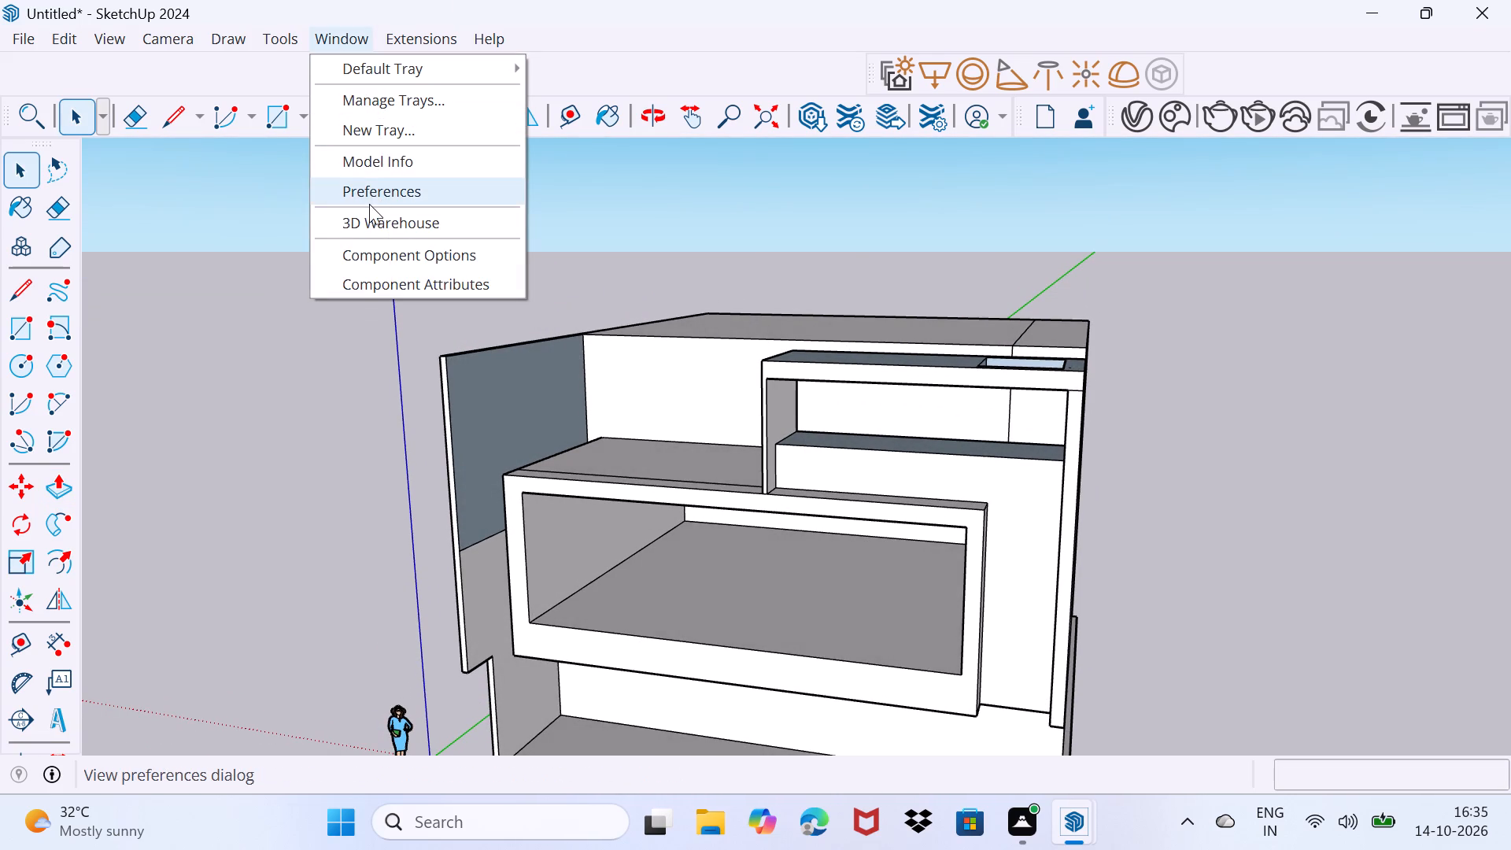
left_click(387, 233)
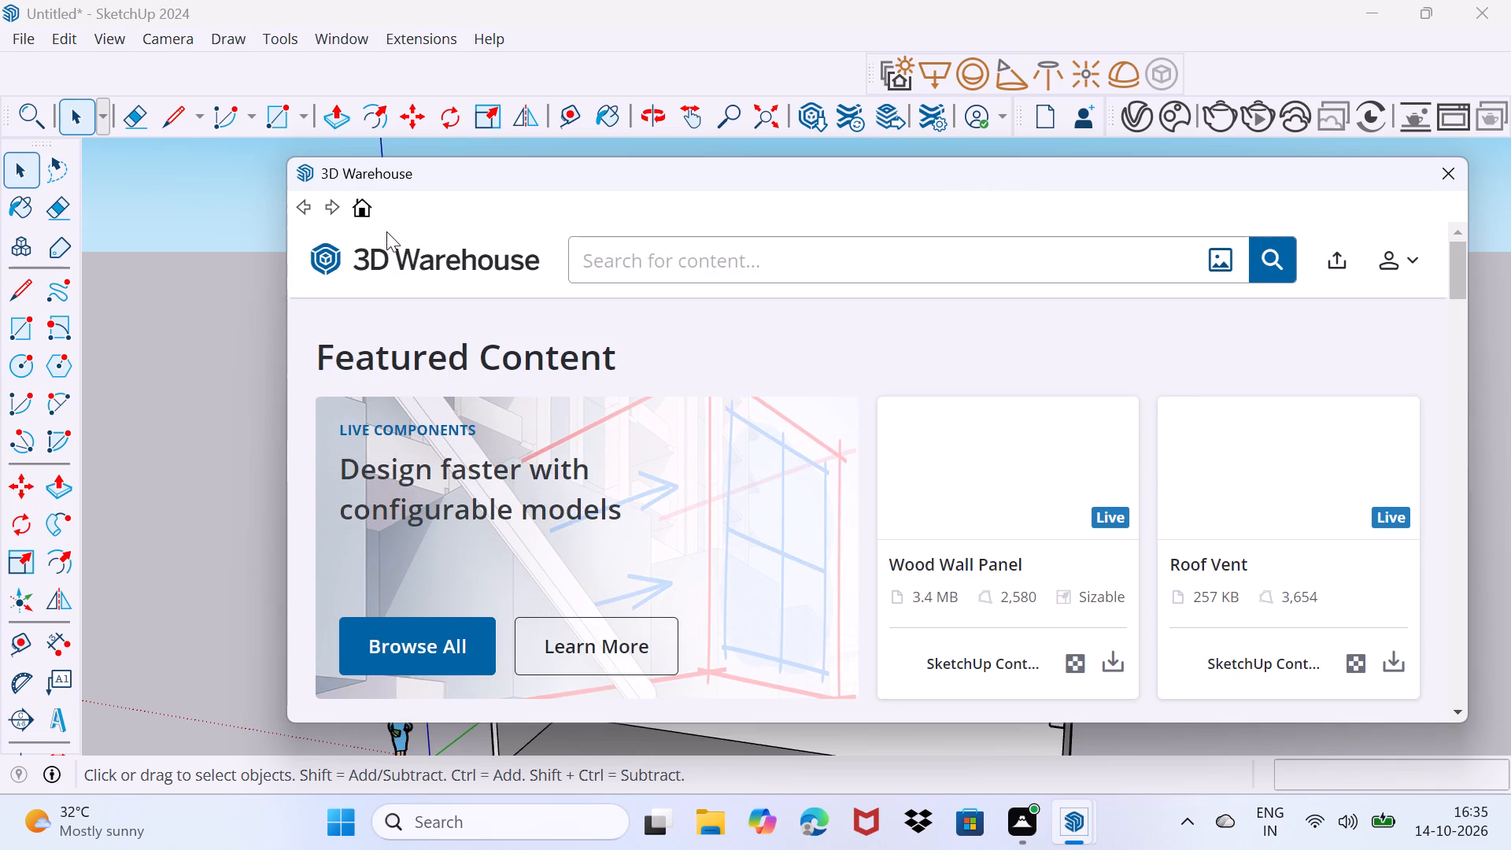
left_click(637, 273)
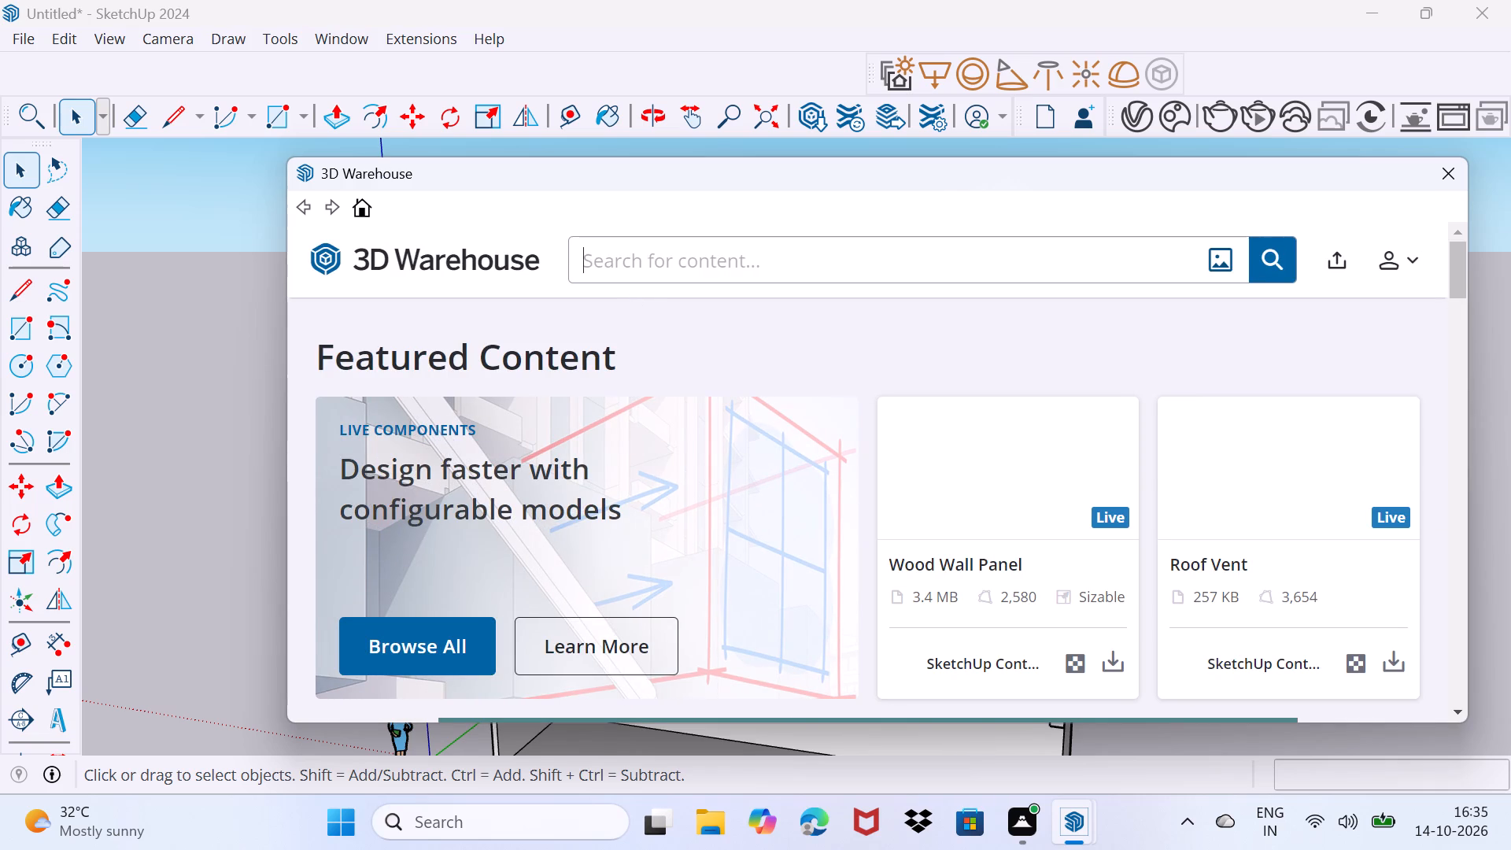
type("raili")
type("ng")
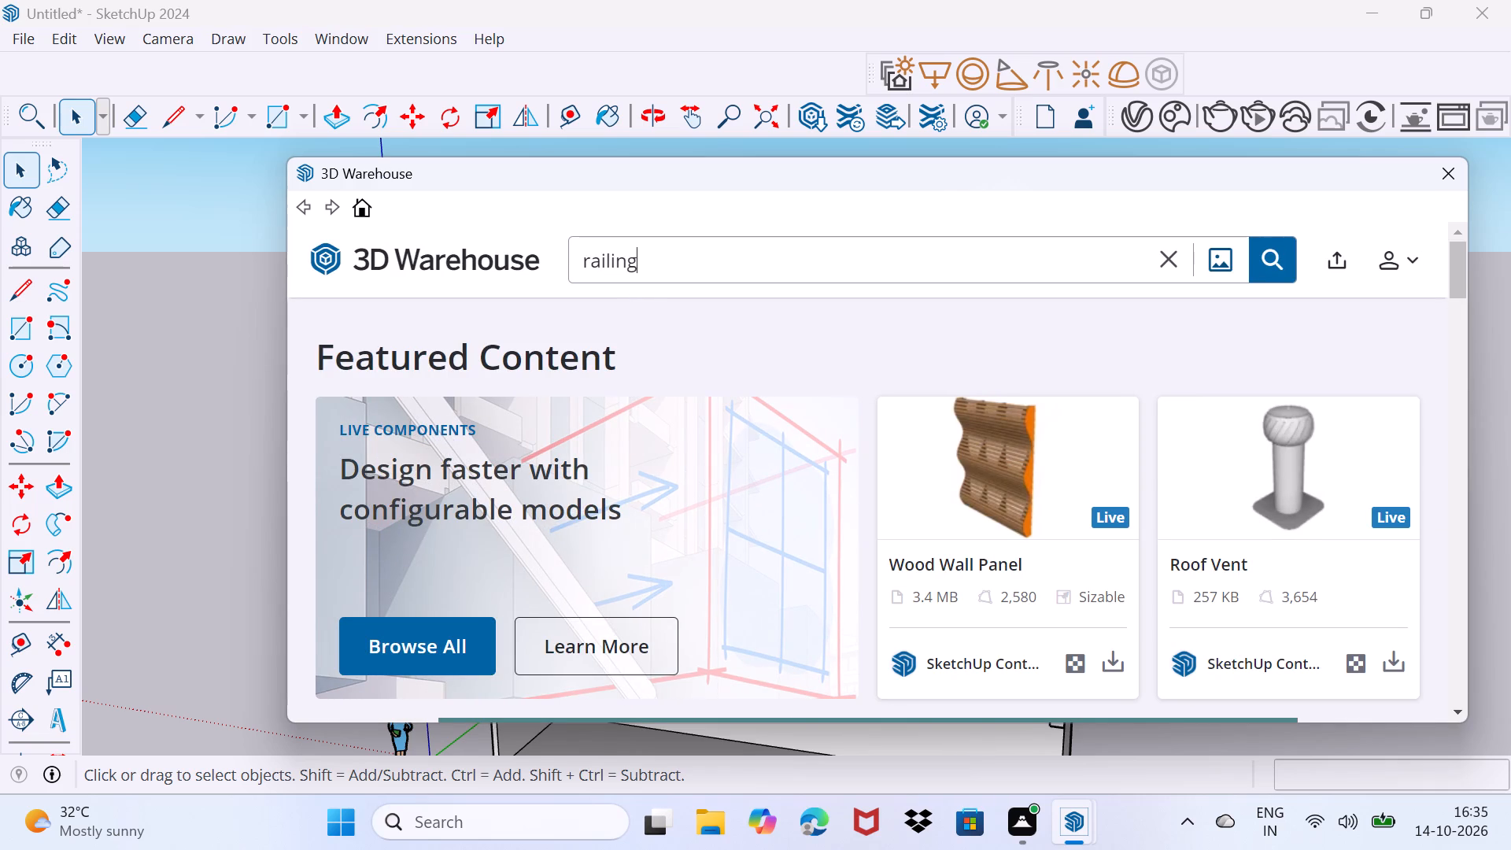
key("Return")
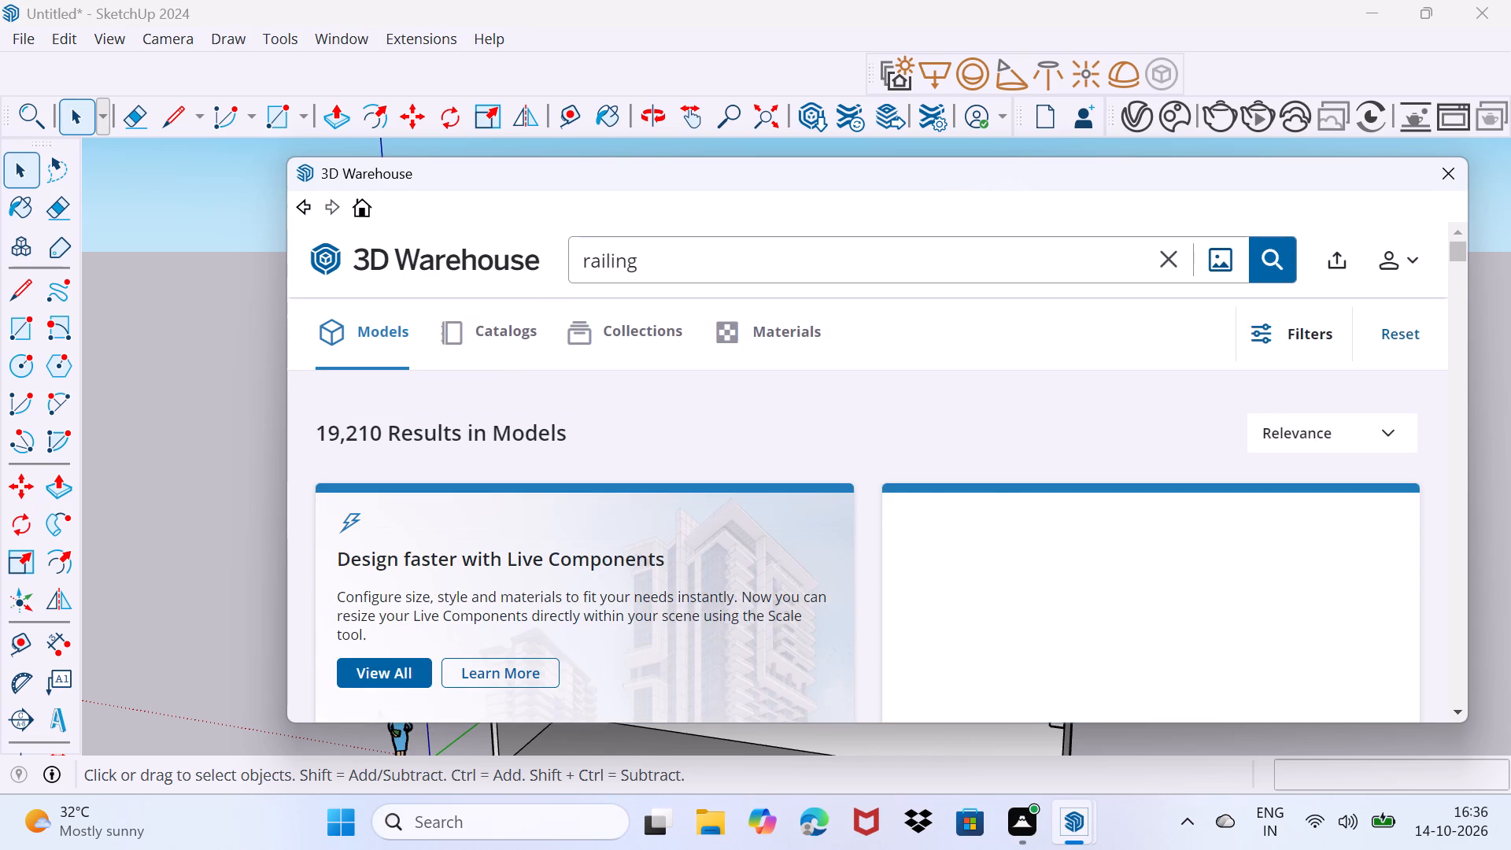
scroll(612, 307, "down", 1)
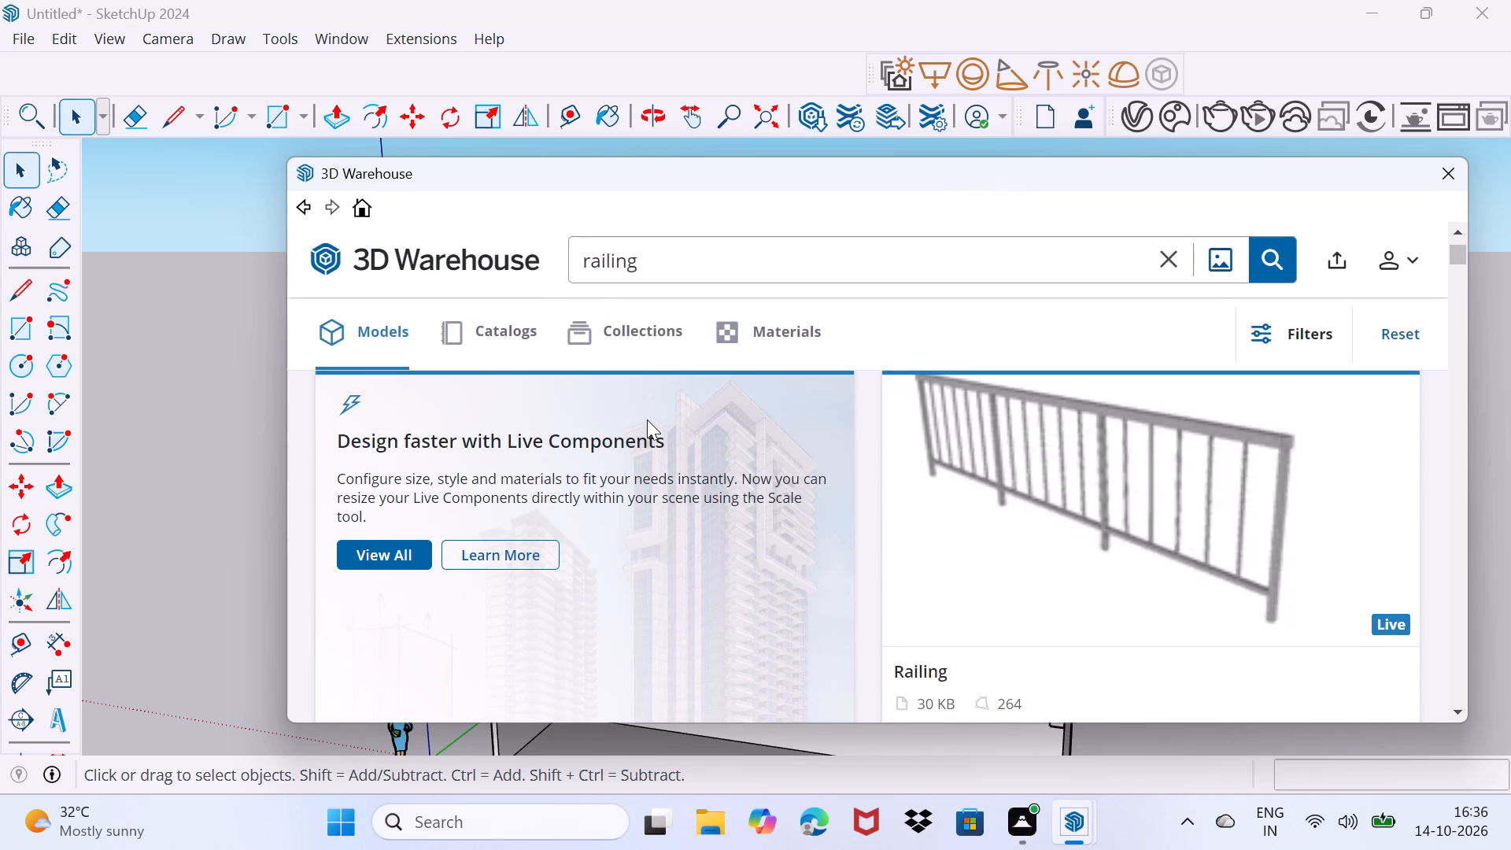
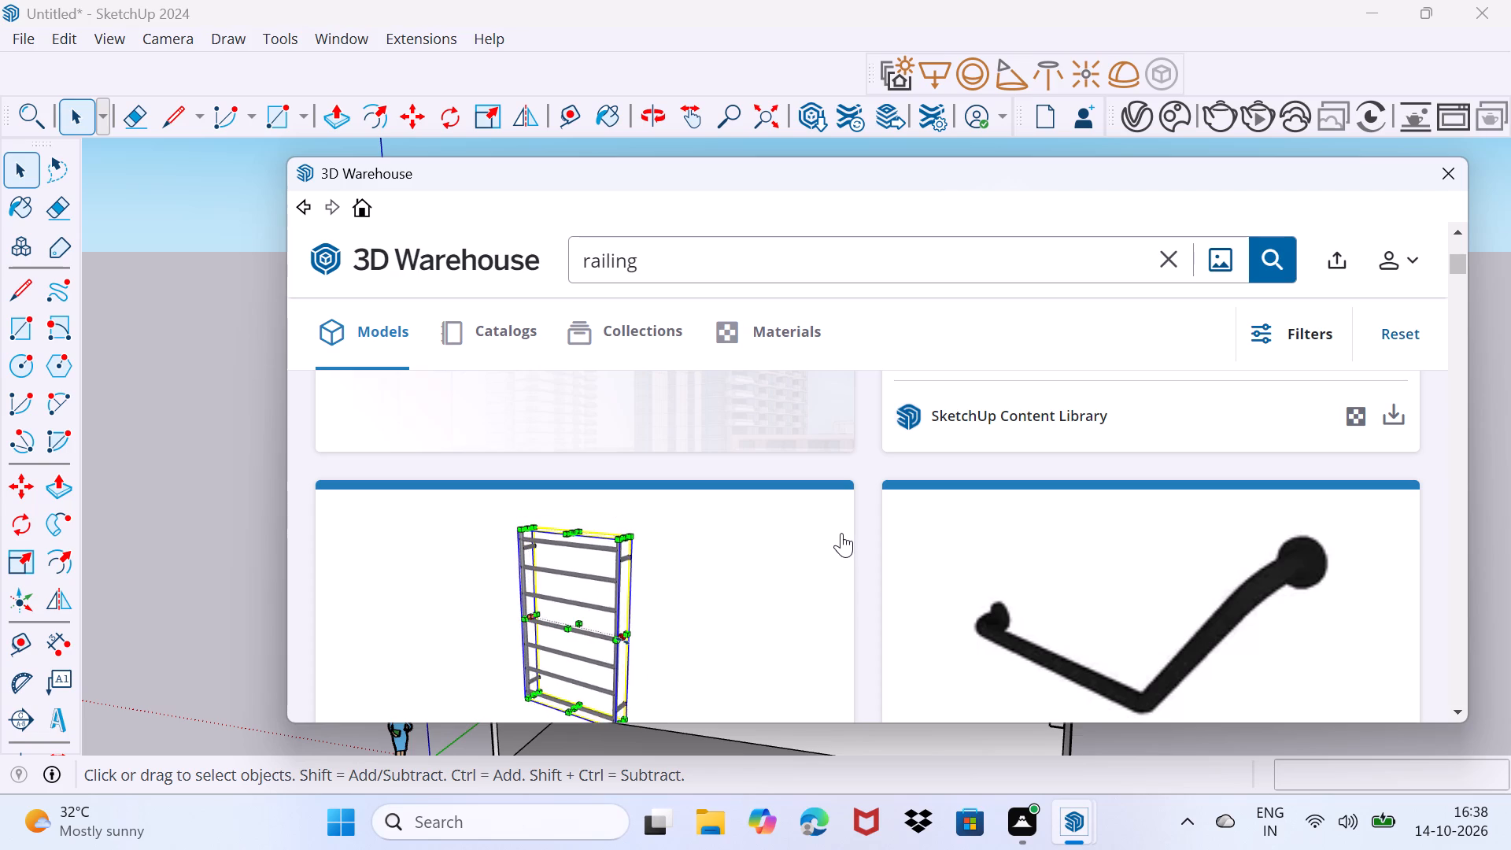
Load the live Railing model from the SketchUp Content Library directly into the building model.
scroll(1007, 300, "down", 2)
scroll(971, 454, "up", 7)
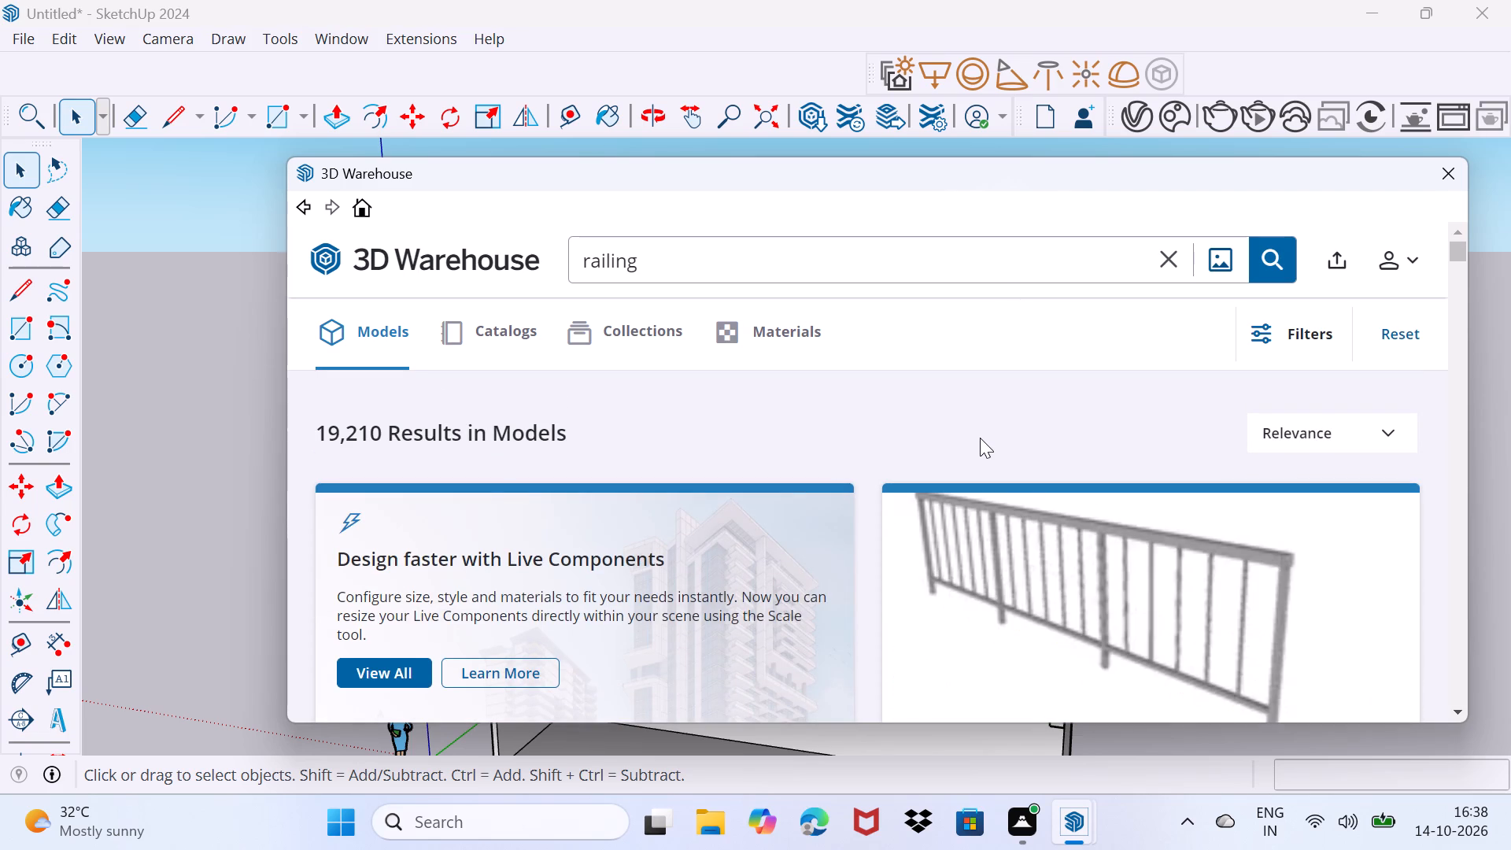
scroll(980, 438, "down", 2)
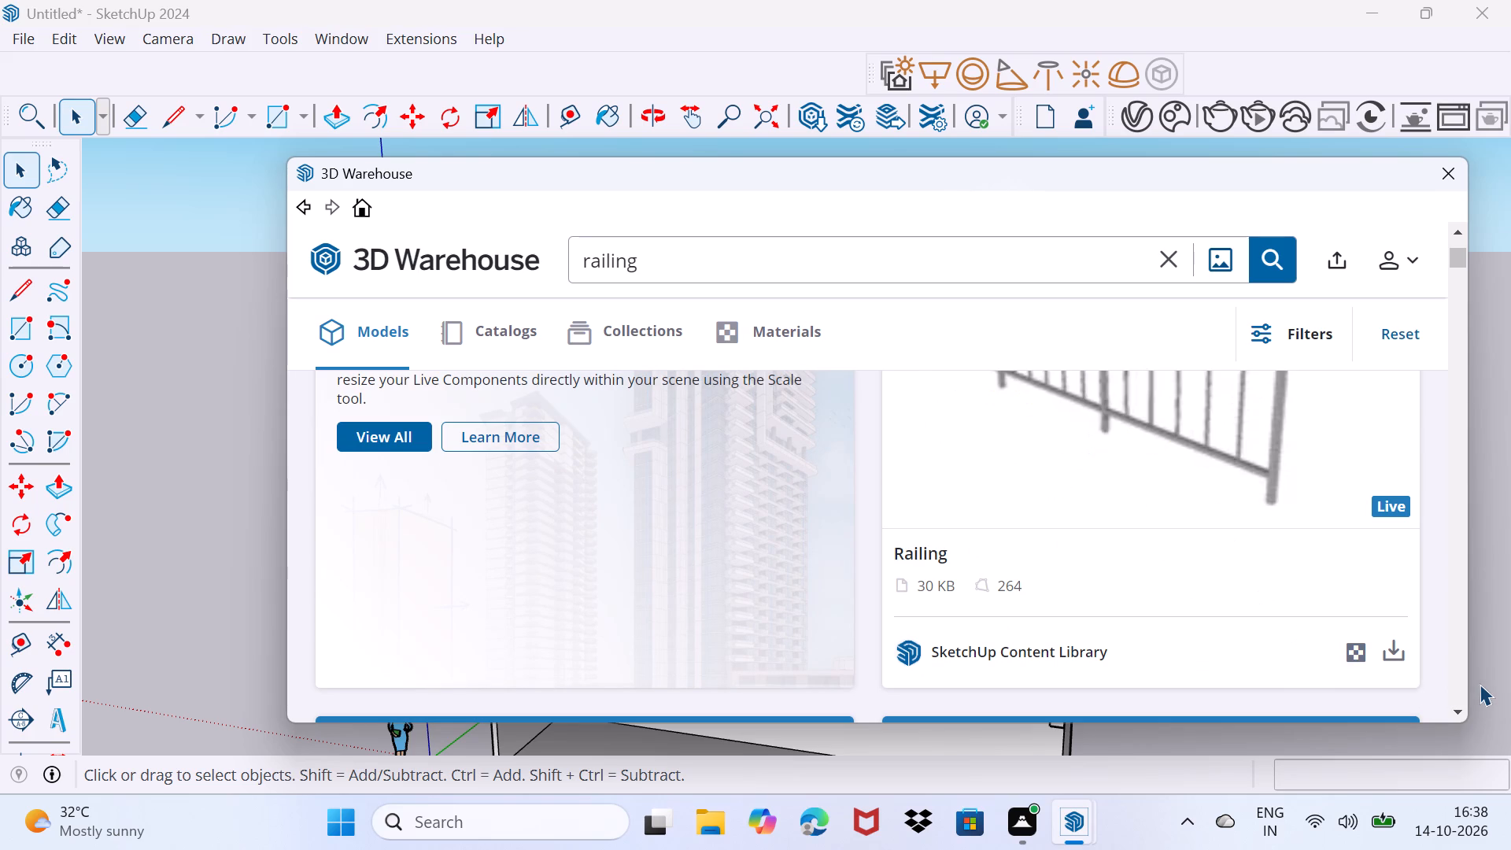
left_click(1398, 647)
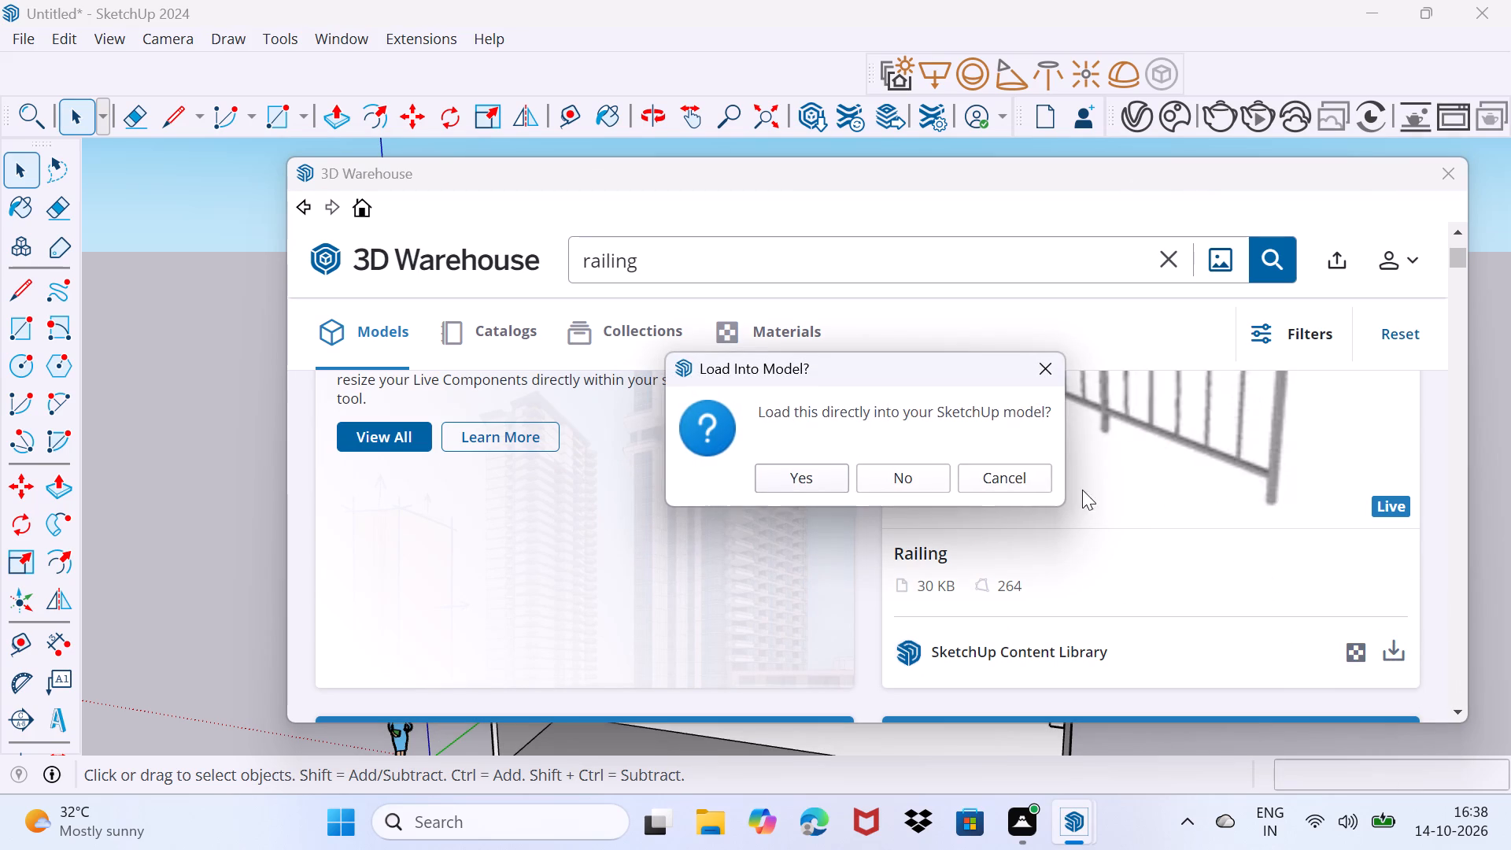
left_click(792, 487)
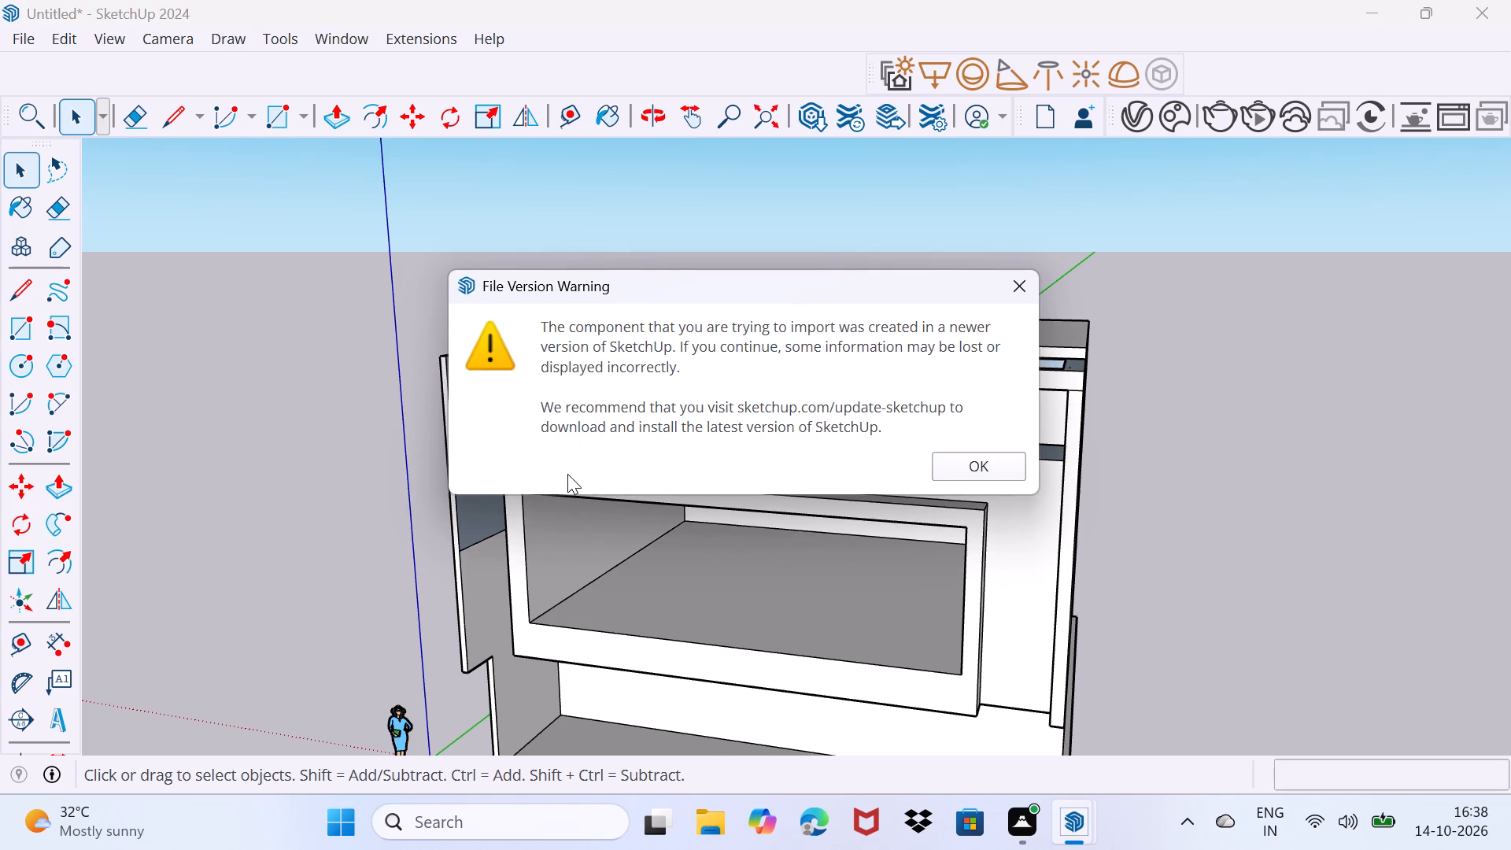
left_click(996, 471)
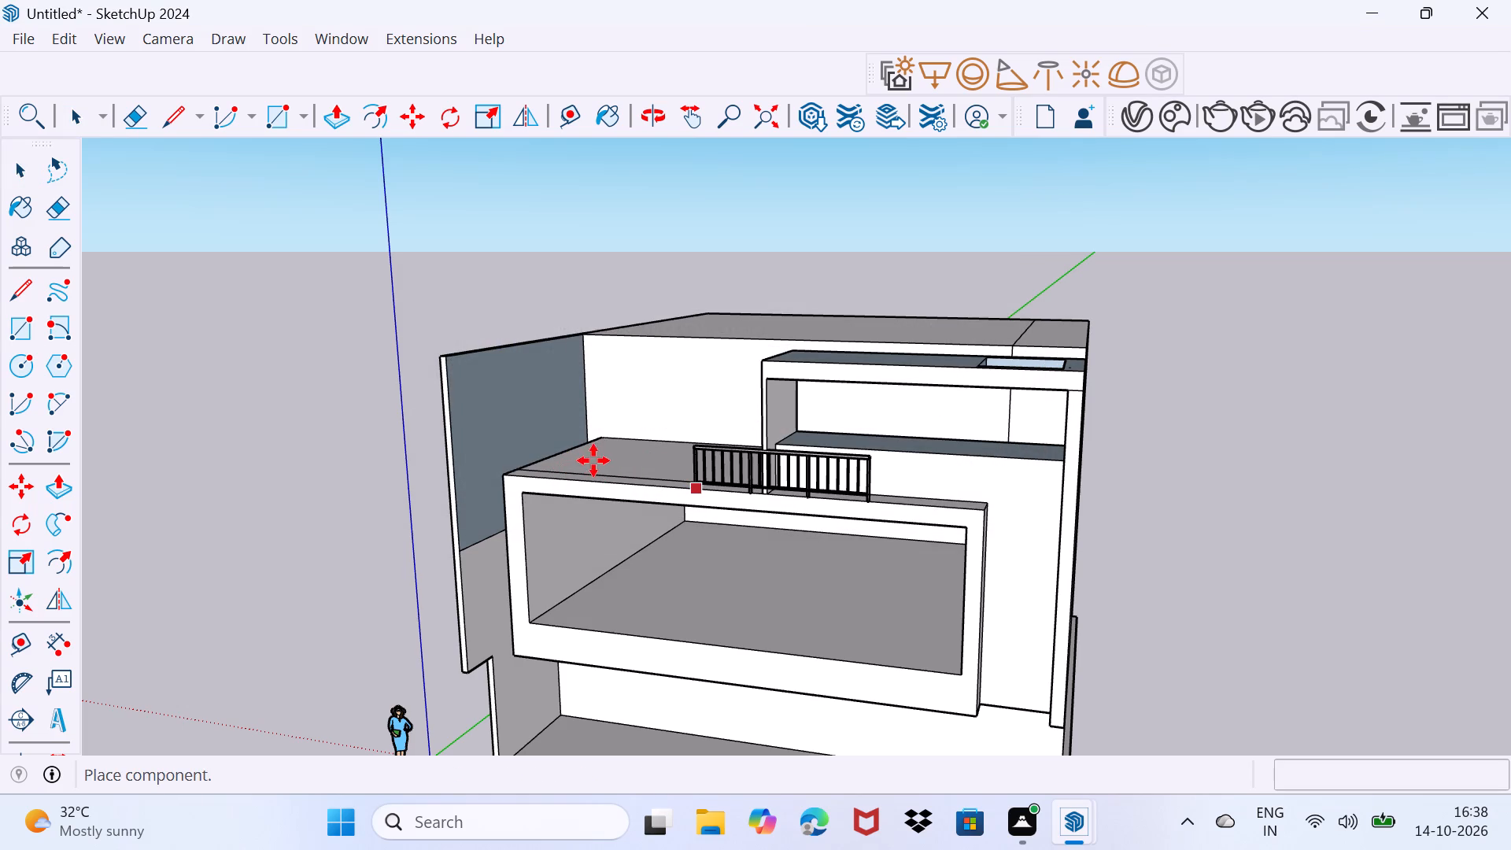
Place the railing on the terrace's front edge, with its end post near the outer corner beside the side wall.
scroll(559, 441, "up", 12)
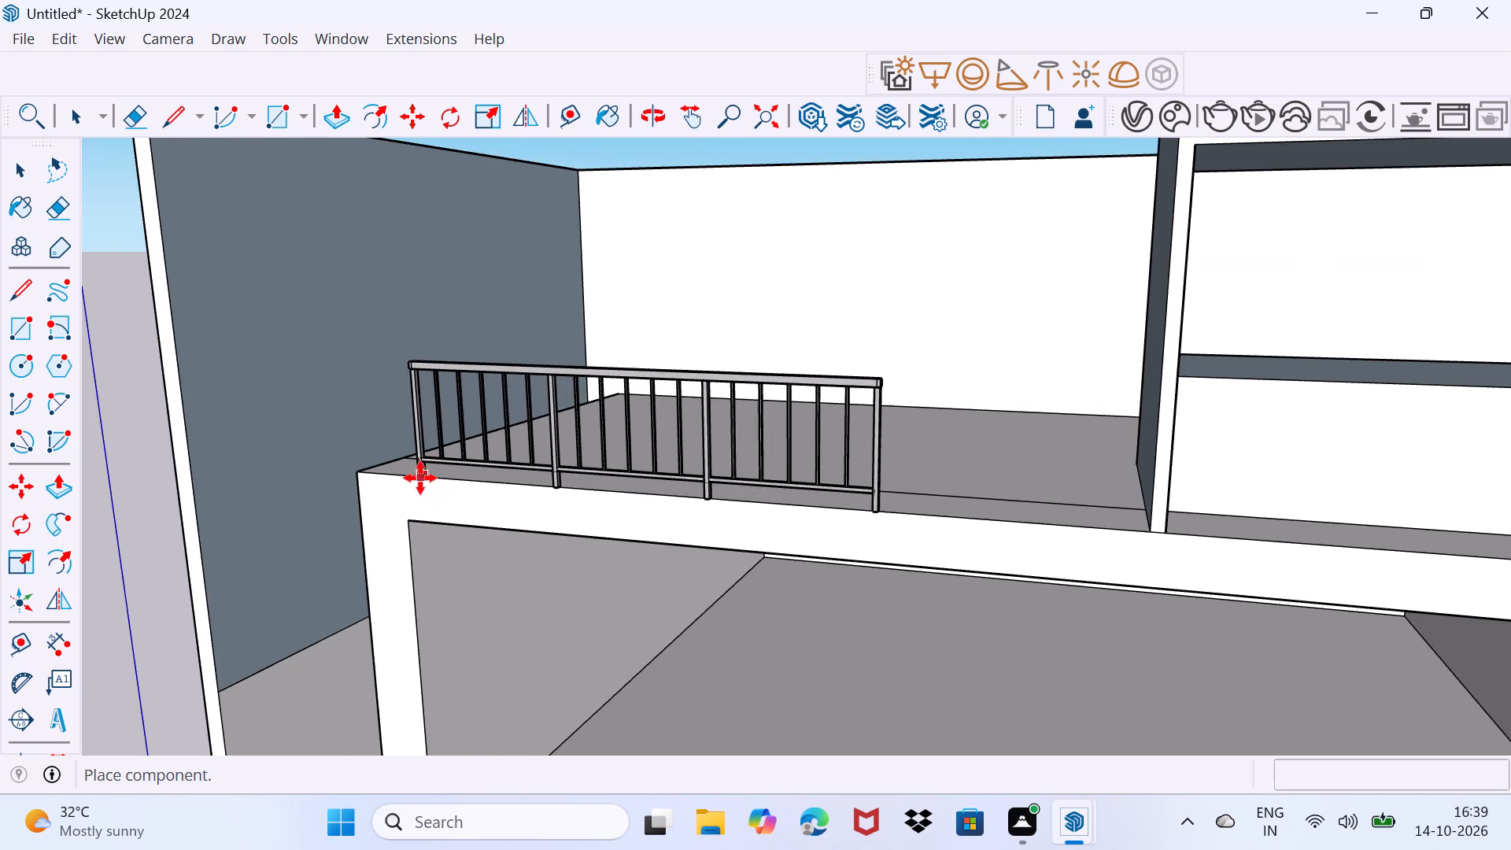
scroll(419, 476, "up", 3)
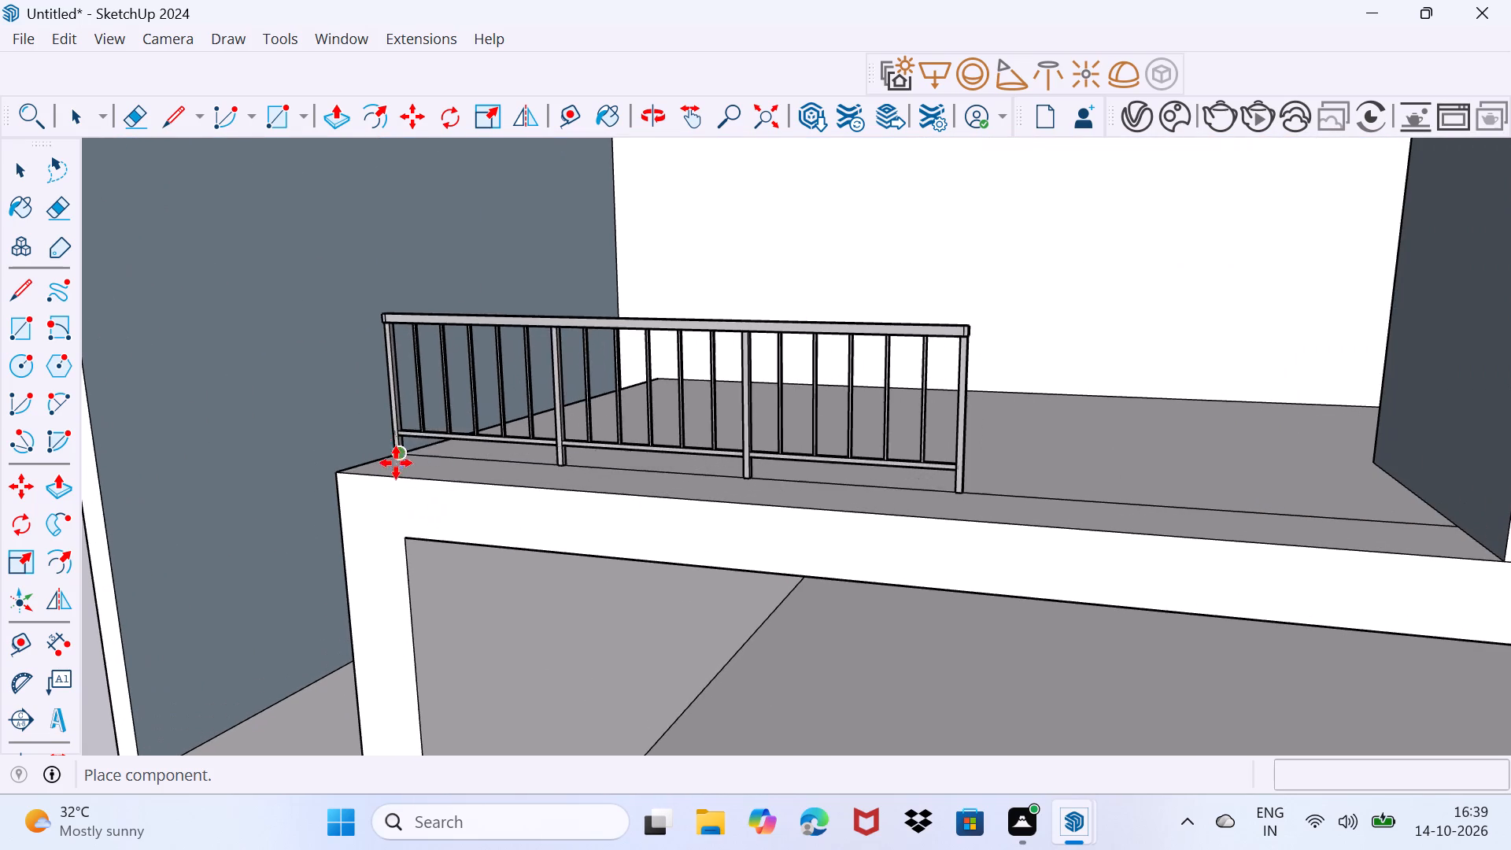
left_click(379, 464)
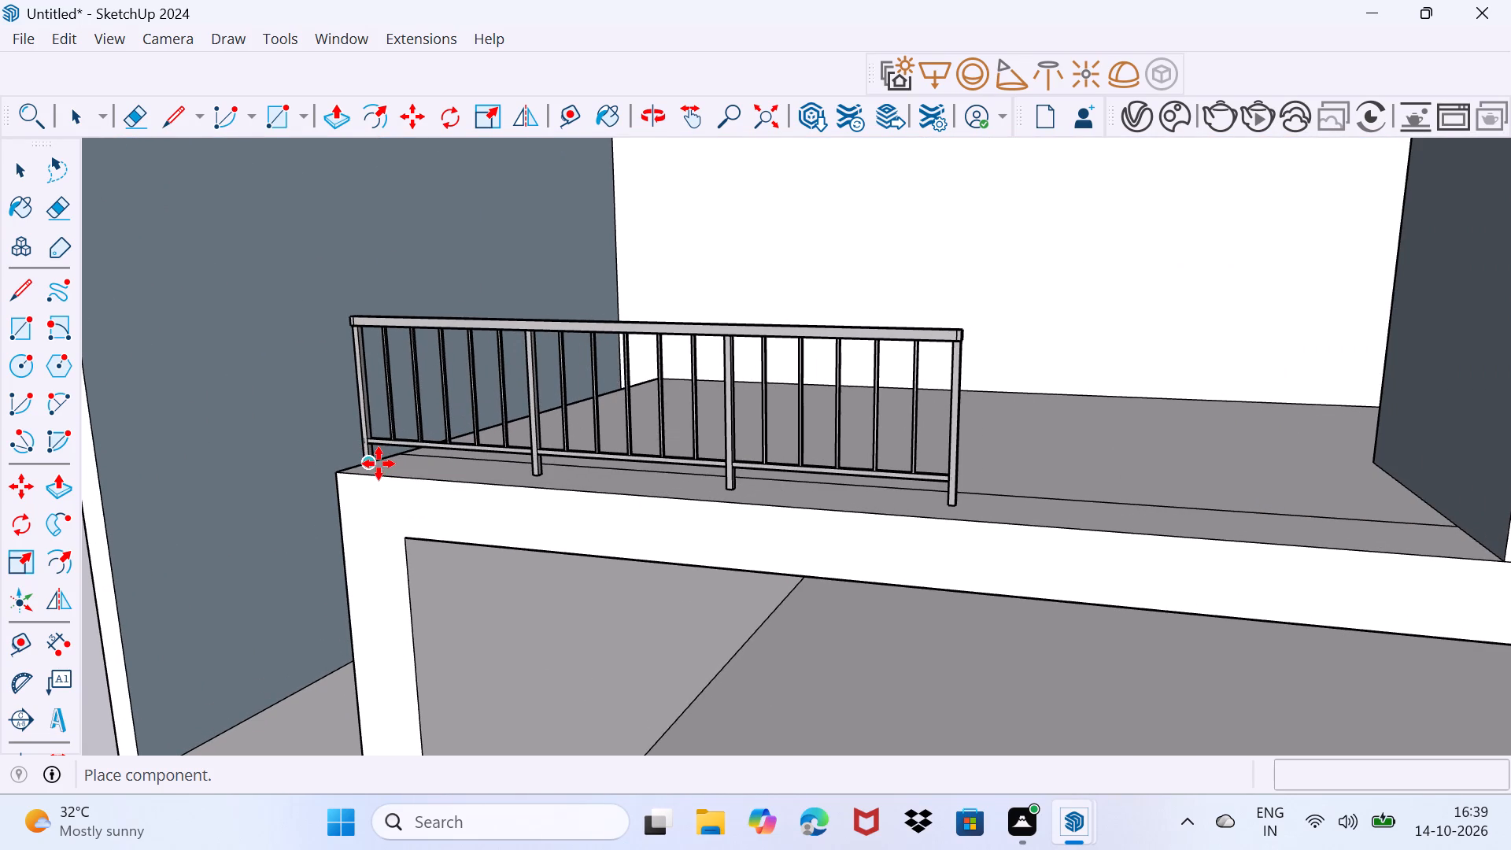
scroll(379, 464, "down", 2)
scroll(616, 561, "up", 3)
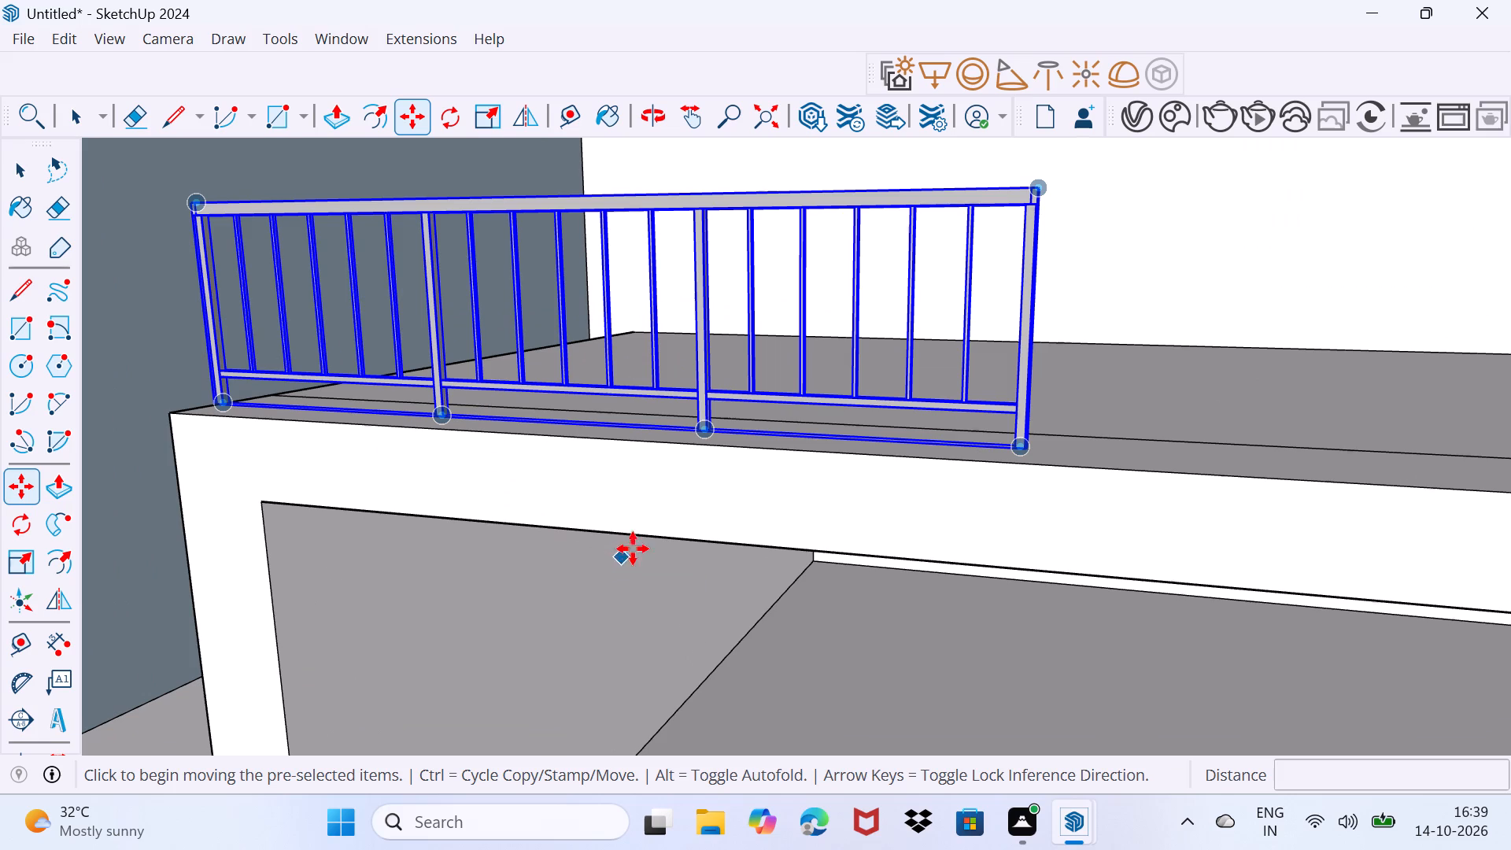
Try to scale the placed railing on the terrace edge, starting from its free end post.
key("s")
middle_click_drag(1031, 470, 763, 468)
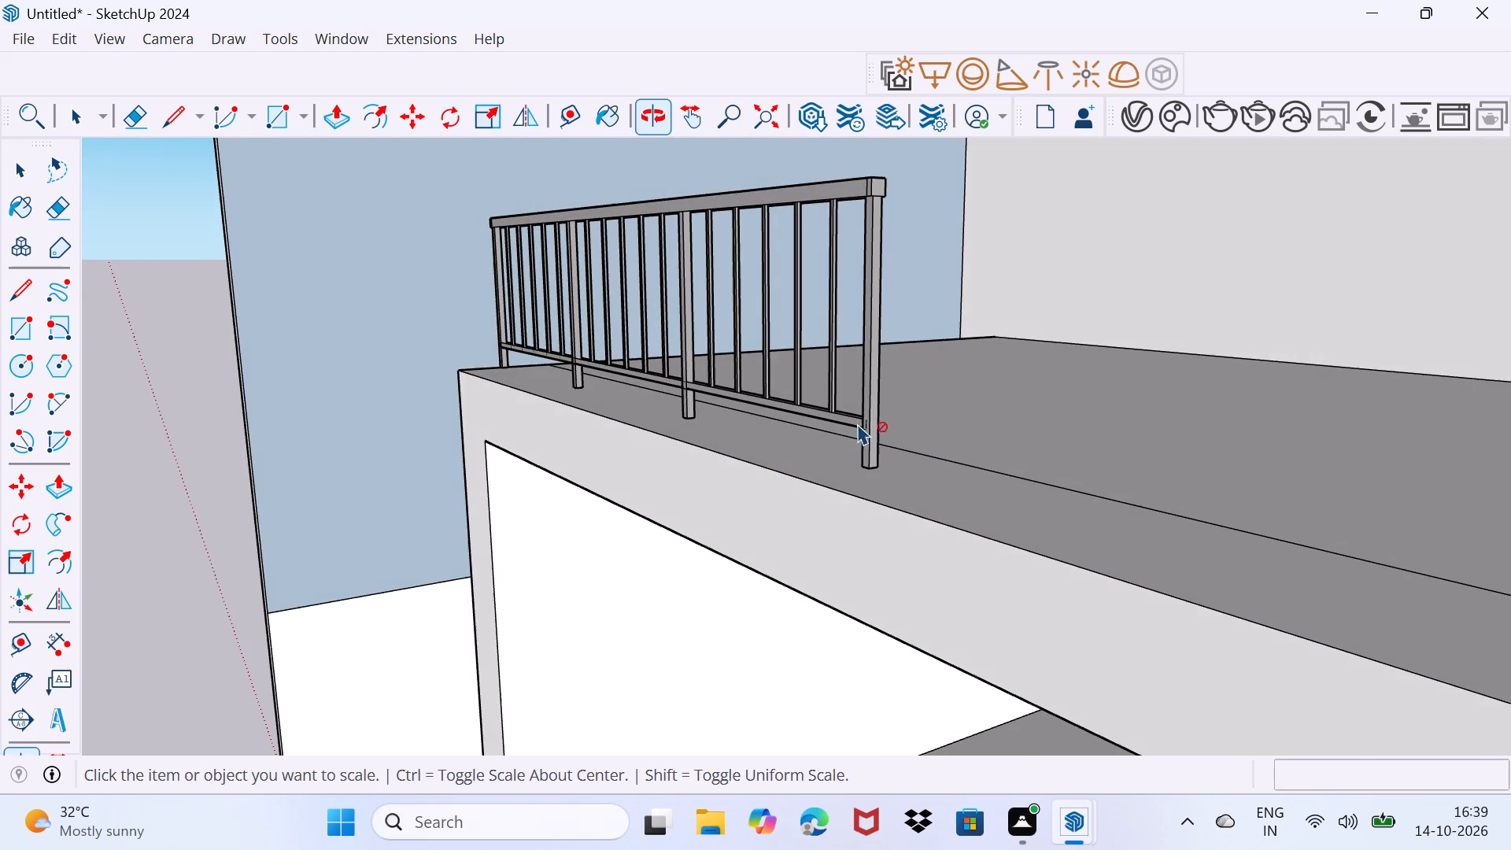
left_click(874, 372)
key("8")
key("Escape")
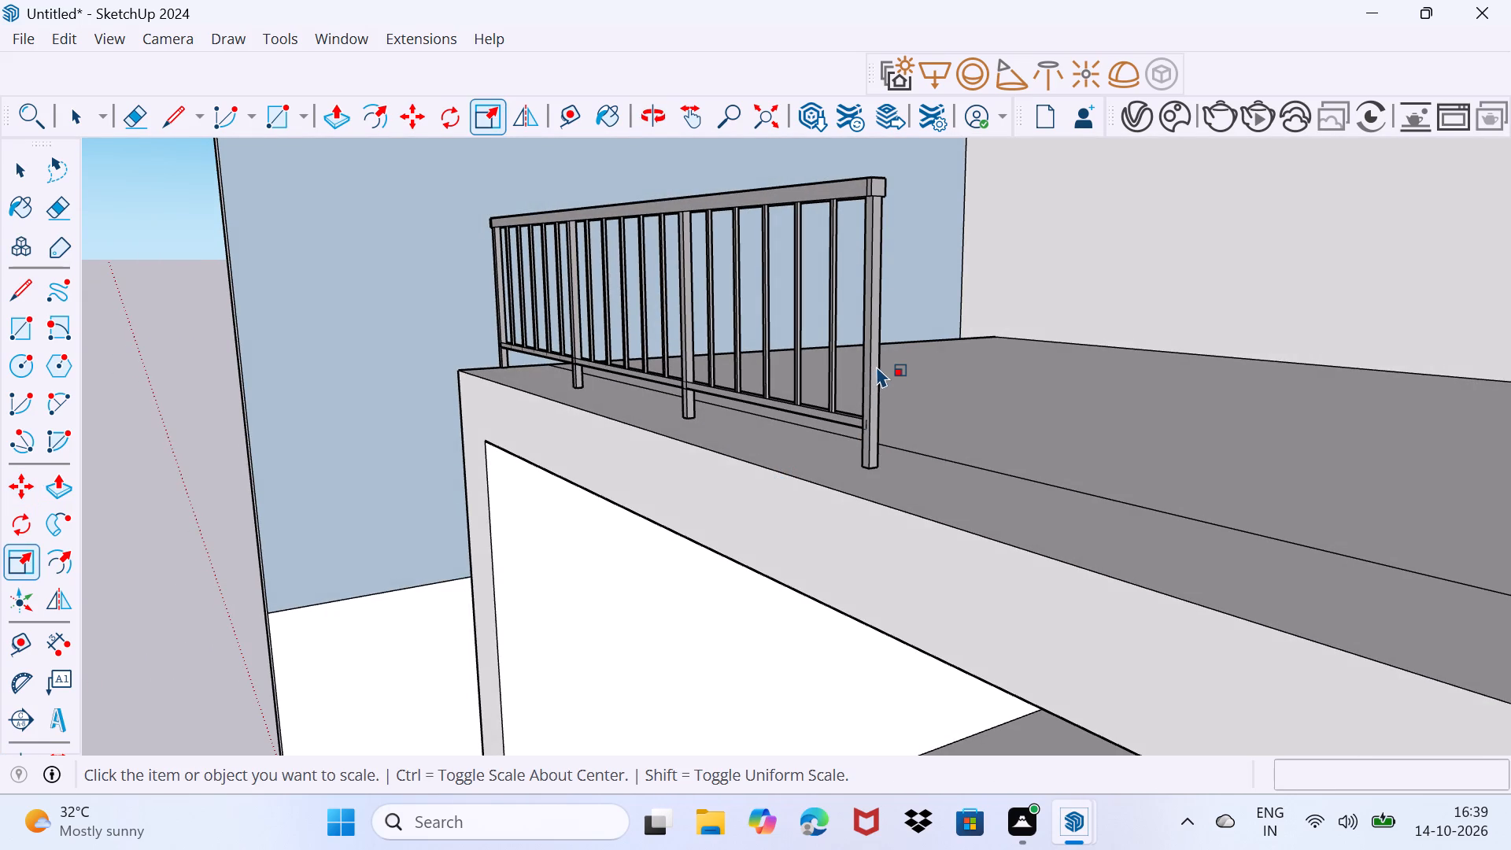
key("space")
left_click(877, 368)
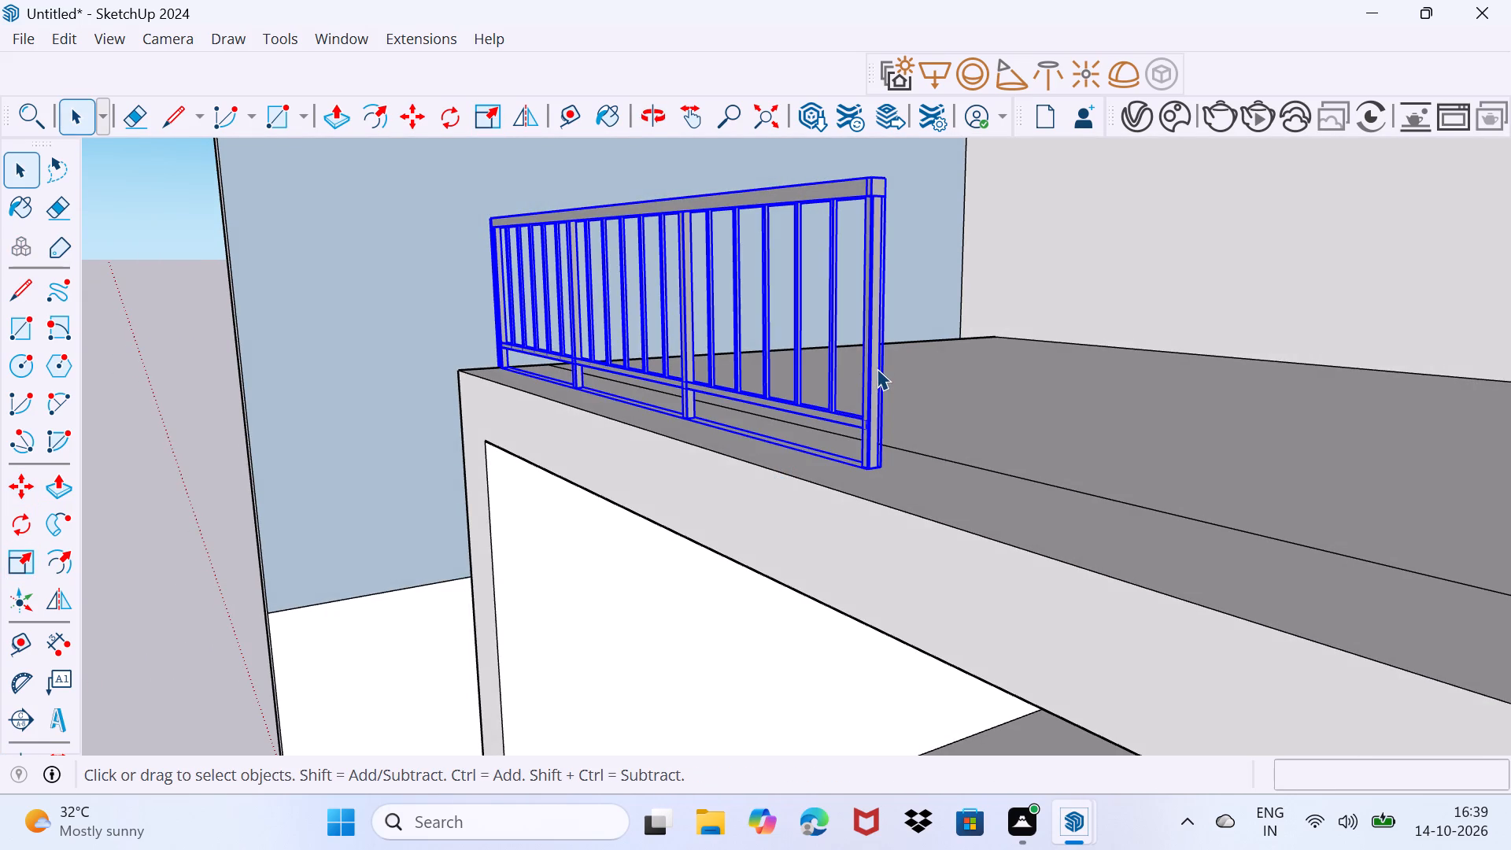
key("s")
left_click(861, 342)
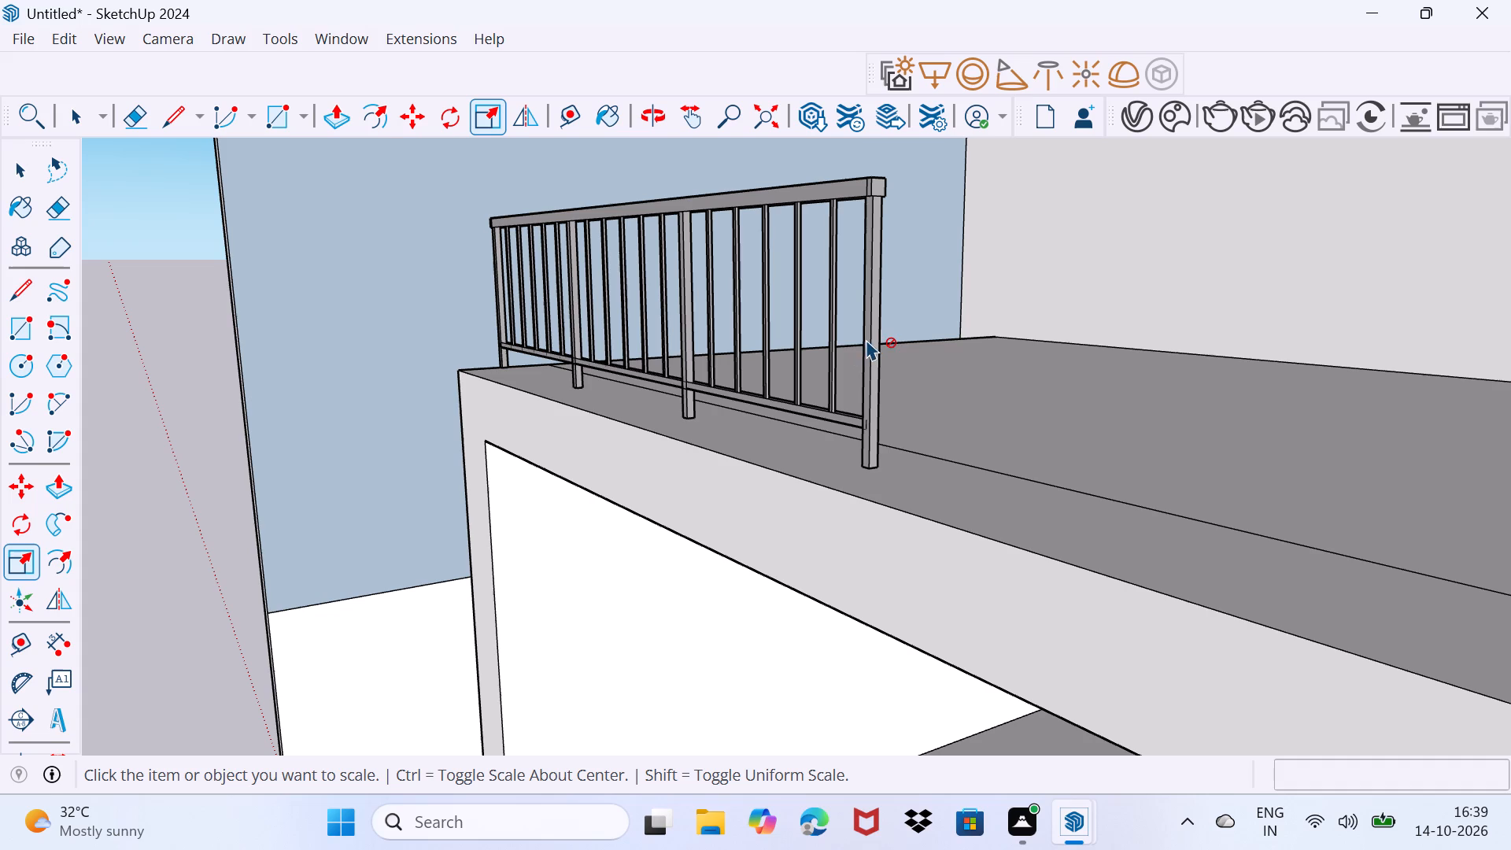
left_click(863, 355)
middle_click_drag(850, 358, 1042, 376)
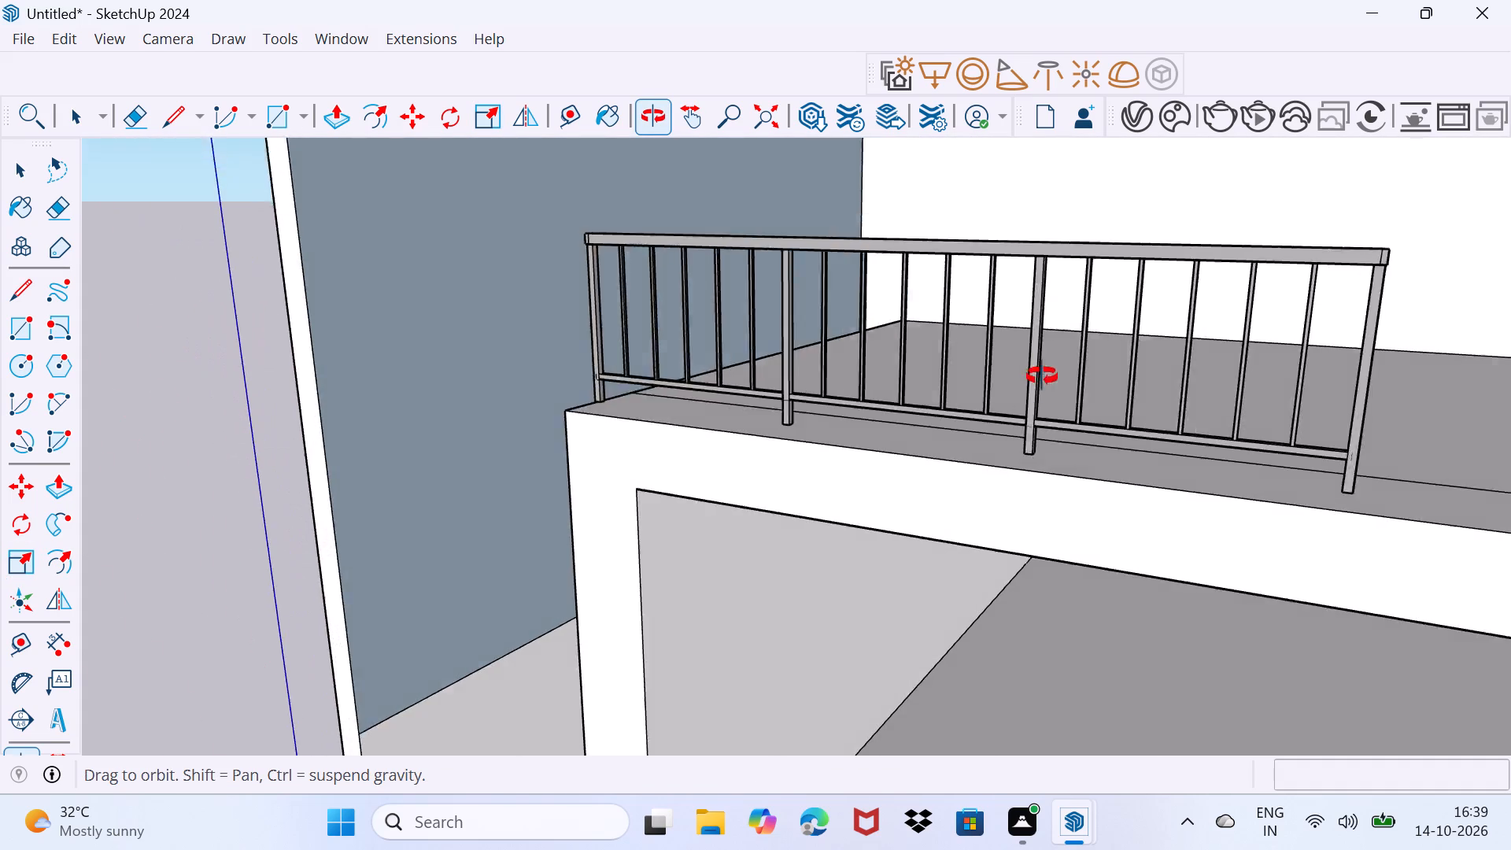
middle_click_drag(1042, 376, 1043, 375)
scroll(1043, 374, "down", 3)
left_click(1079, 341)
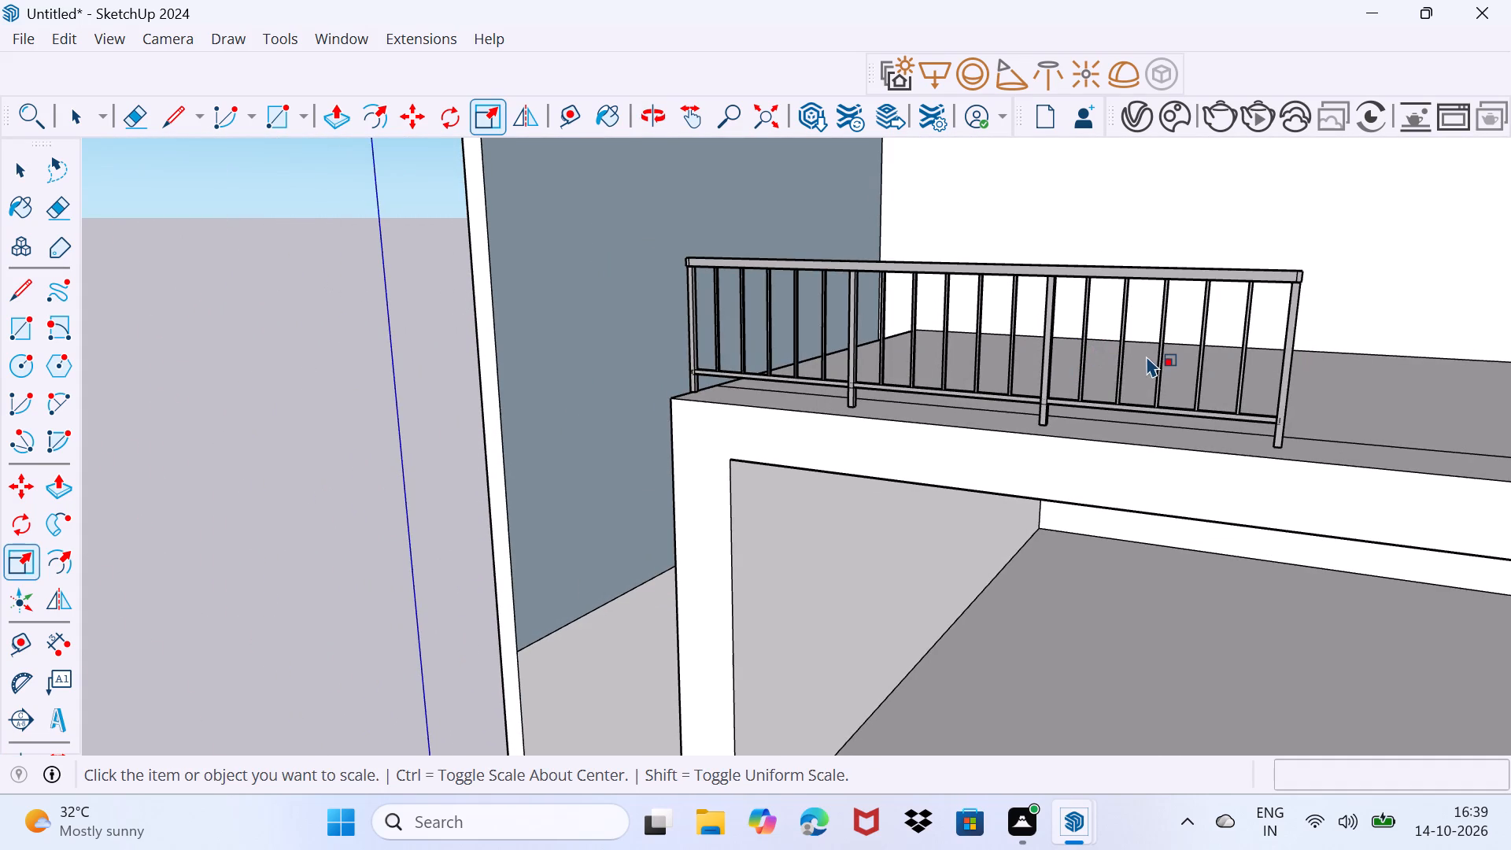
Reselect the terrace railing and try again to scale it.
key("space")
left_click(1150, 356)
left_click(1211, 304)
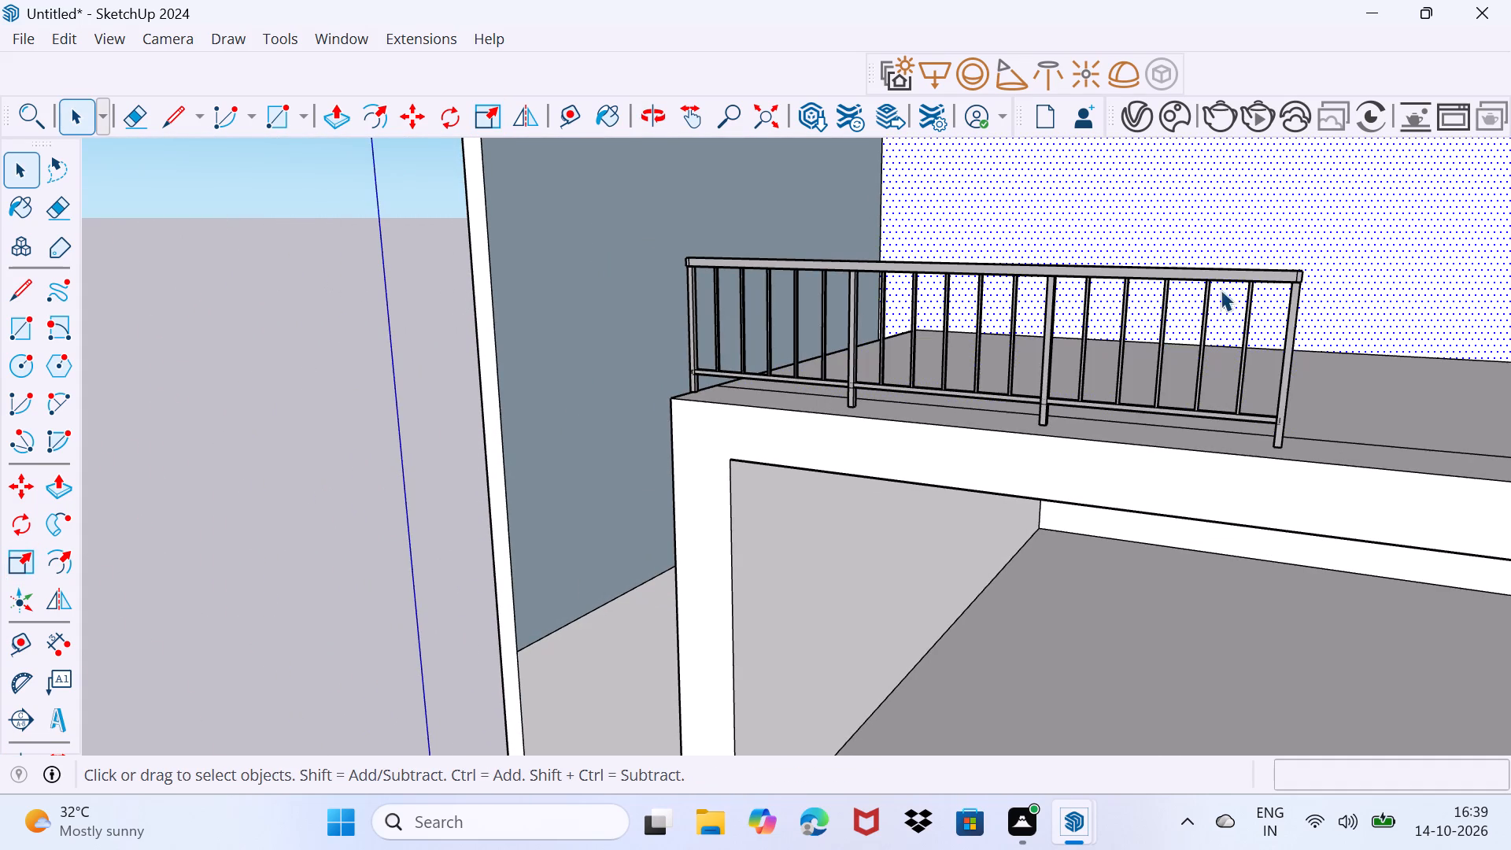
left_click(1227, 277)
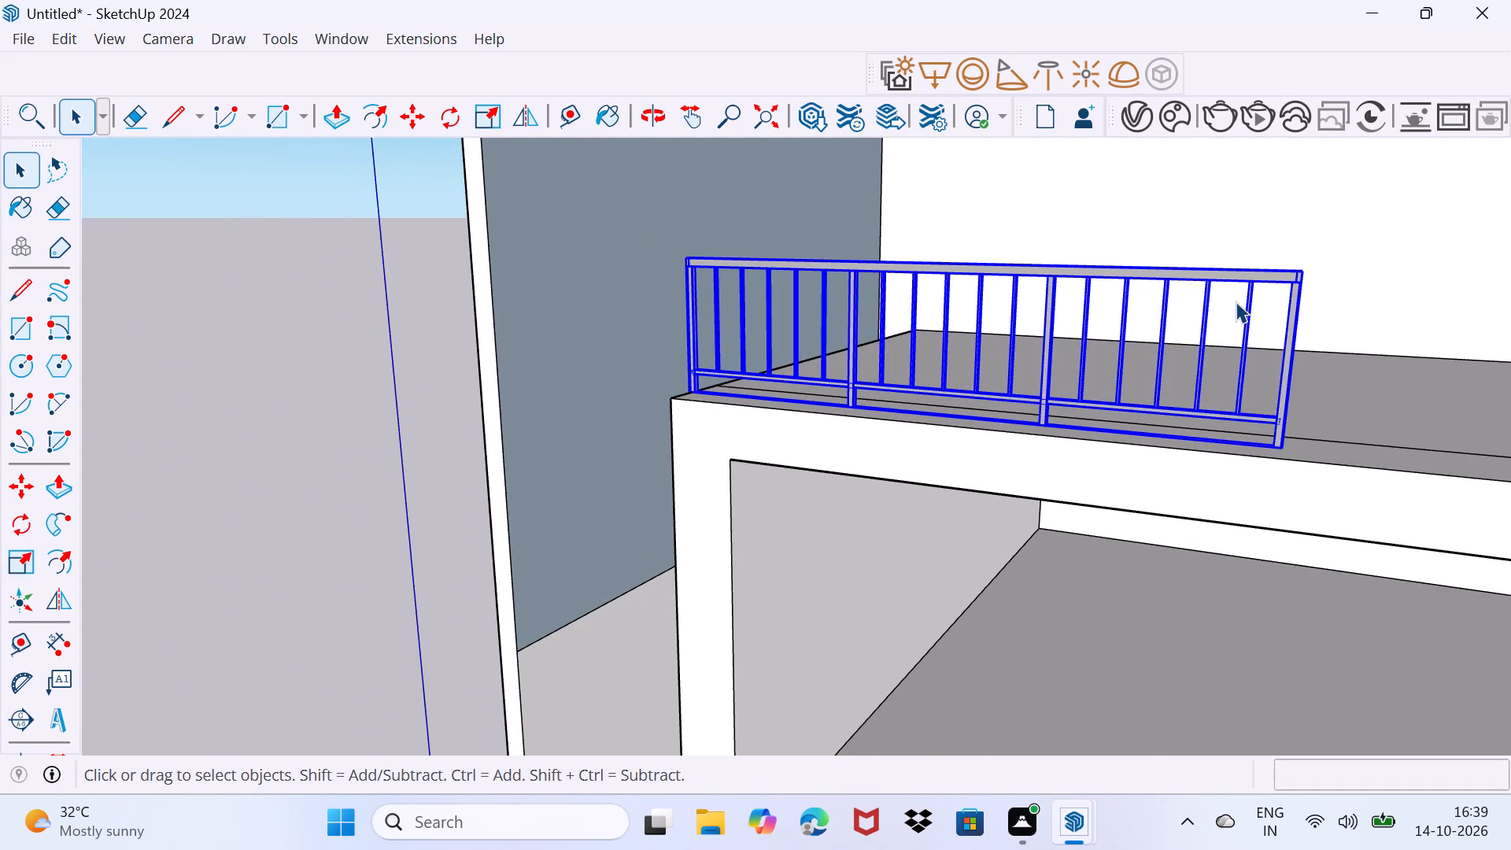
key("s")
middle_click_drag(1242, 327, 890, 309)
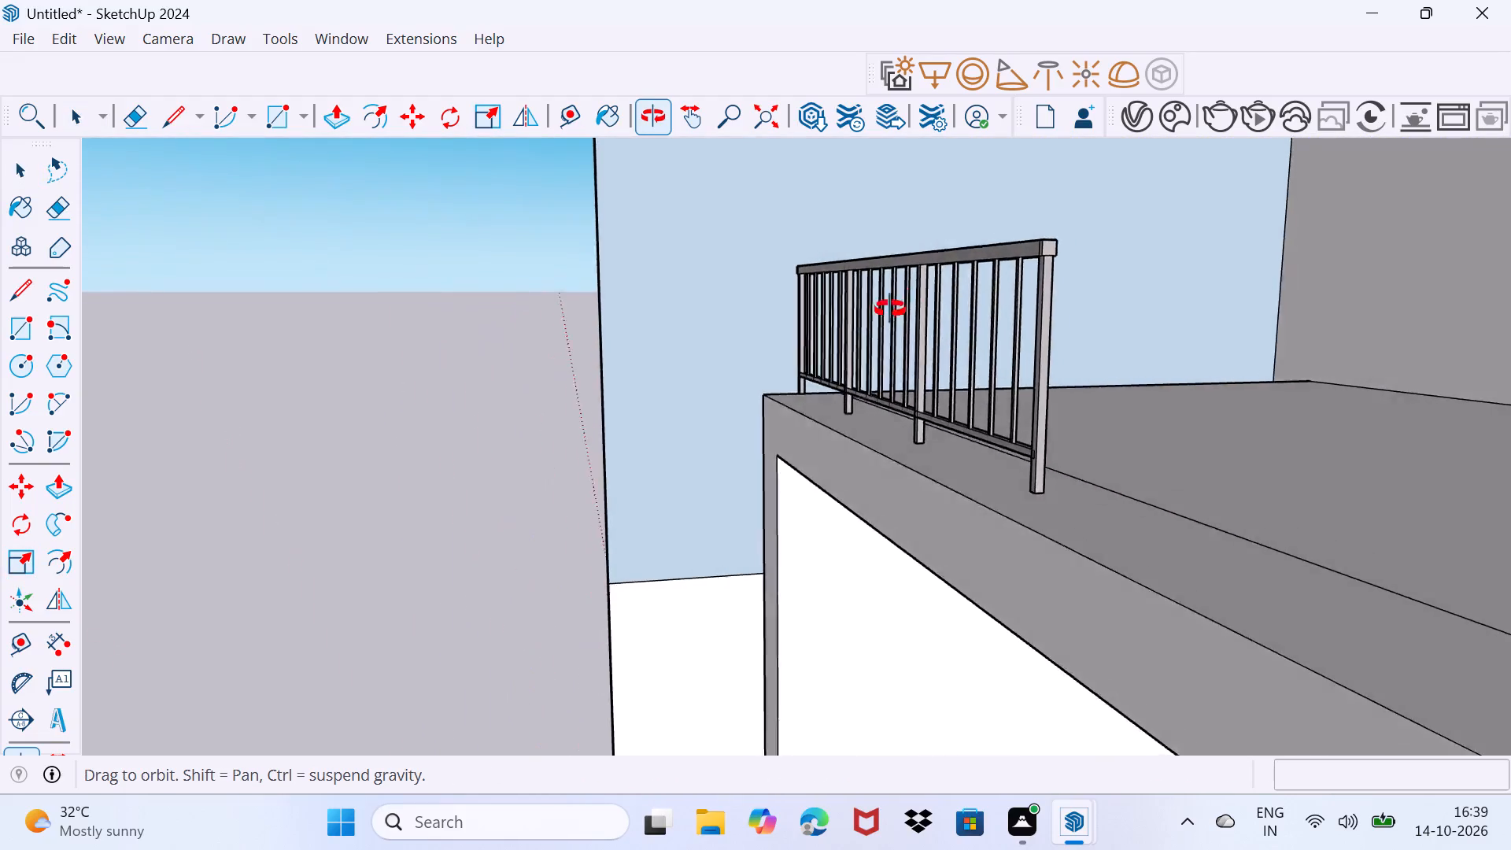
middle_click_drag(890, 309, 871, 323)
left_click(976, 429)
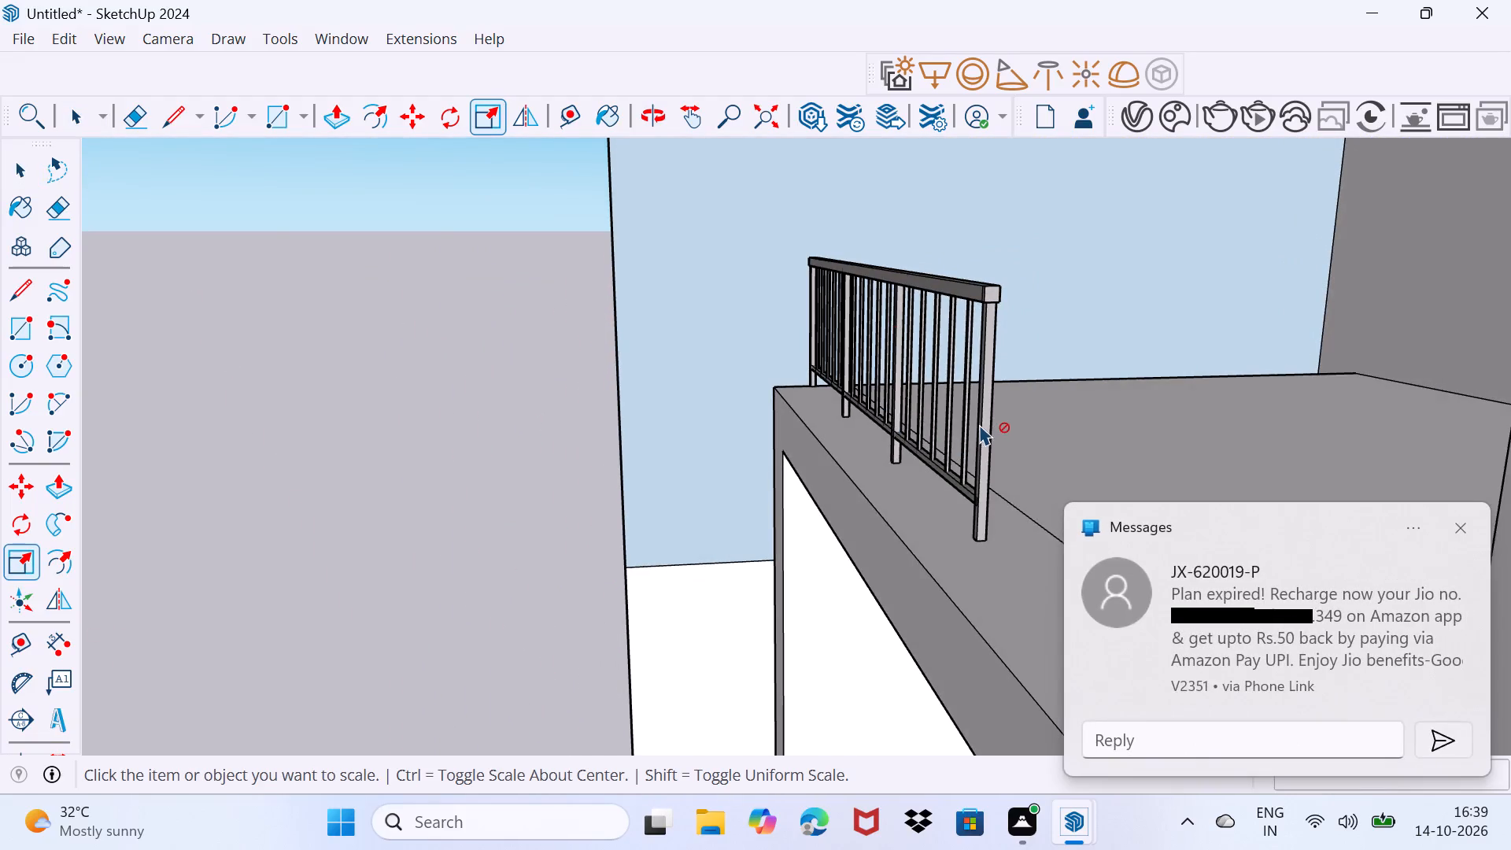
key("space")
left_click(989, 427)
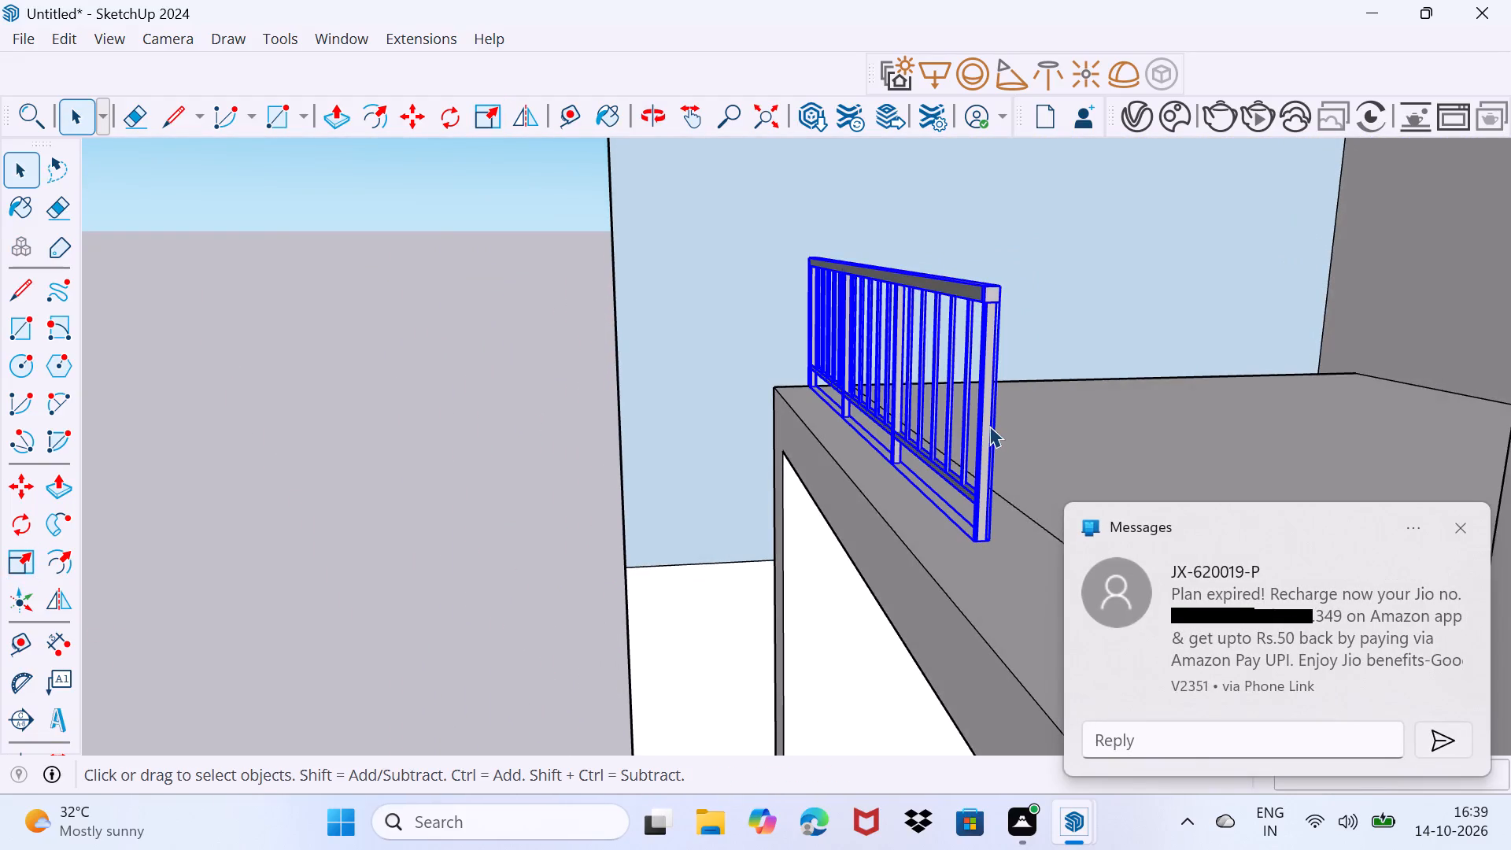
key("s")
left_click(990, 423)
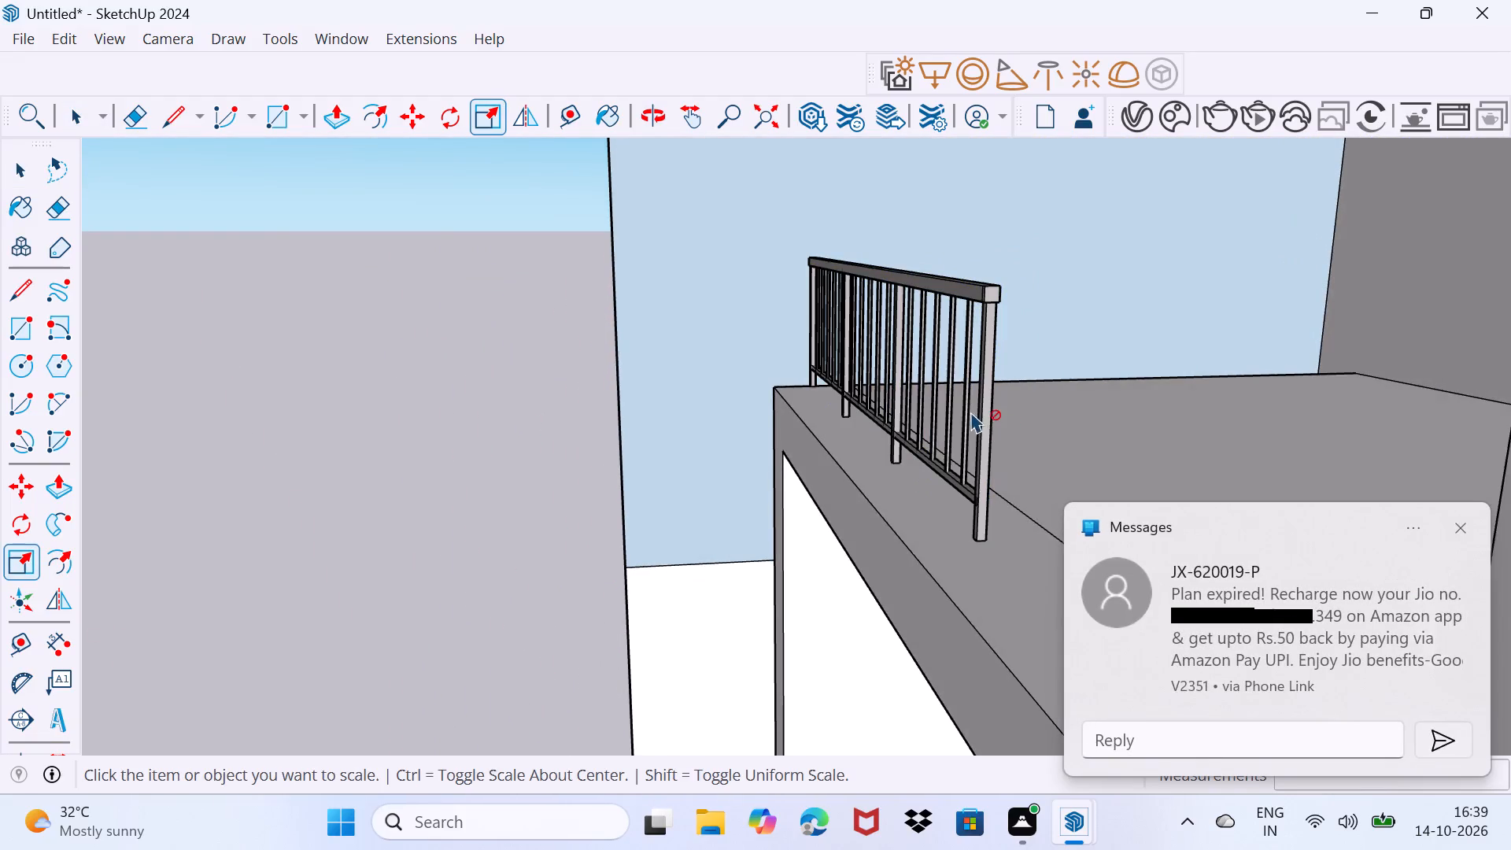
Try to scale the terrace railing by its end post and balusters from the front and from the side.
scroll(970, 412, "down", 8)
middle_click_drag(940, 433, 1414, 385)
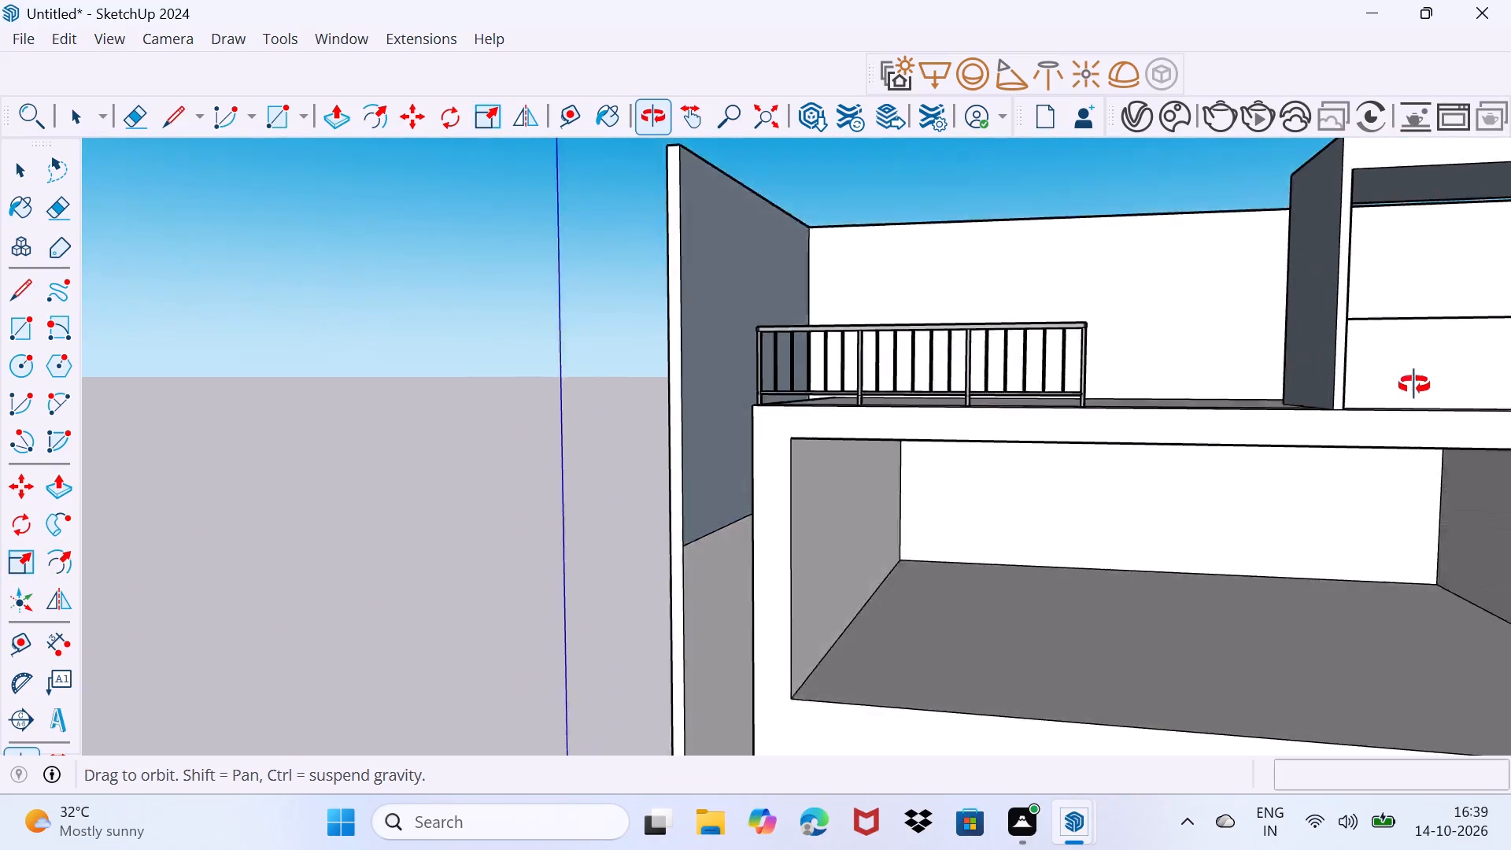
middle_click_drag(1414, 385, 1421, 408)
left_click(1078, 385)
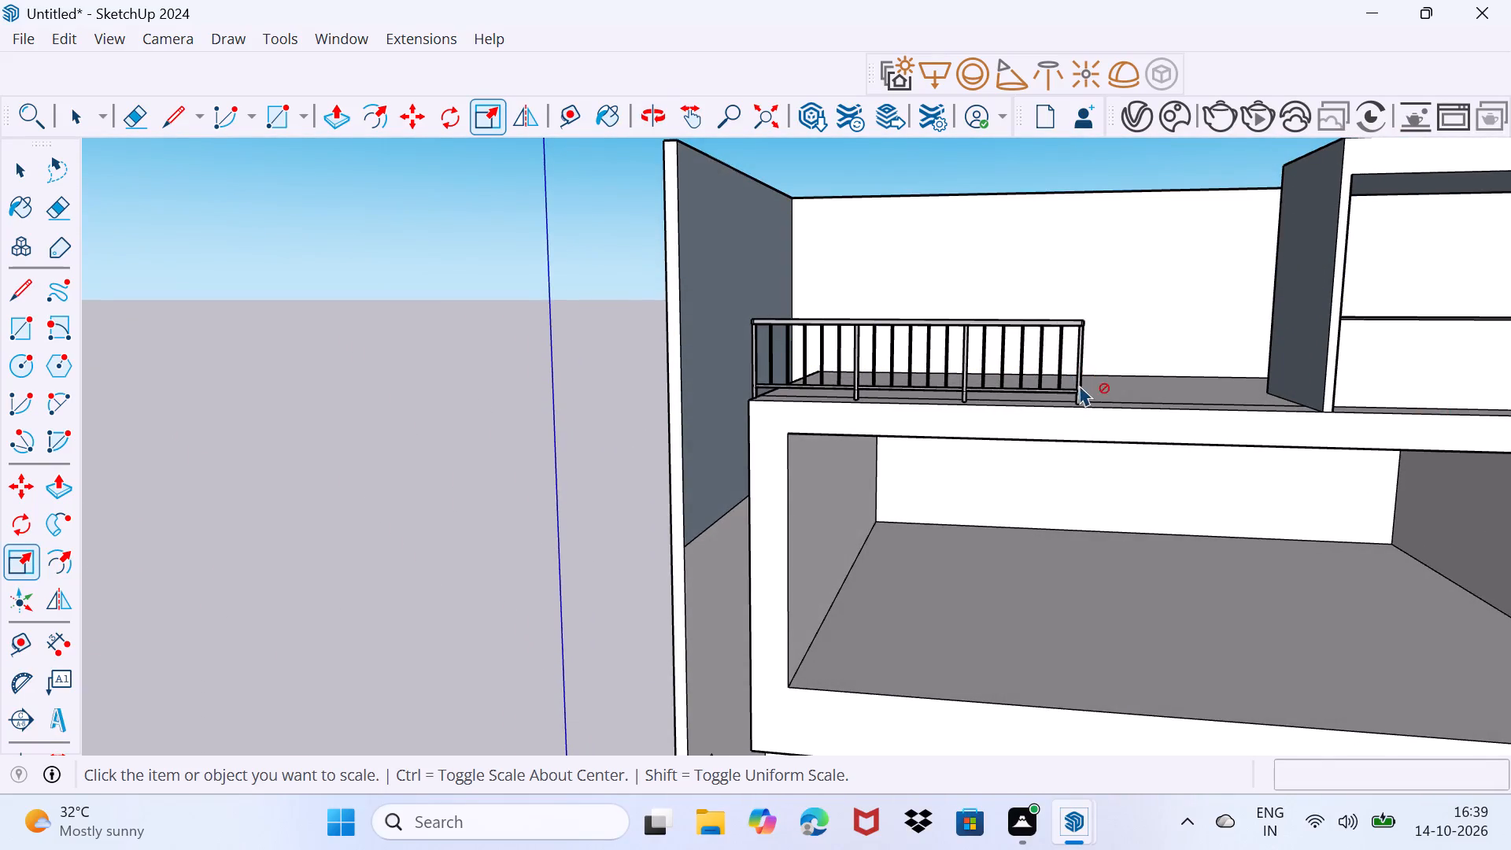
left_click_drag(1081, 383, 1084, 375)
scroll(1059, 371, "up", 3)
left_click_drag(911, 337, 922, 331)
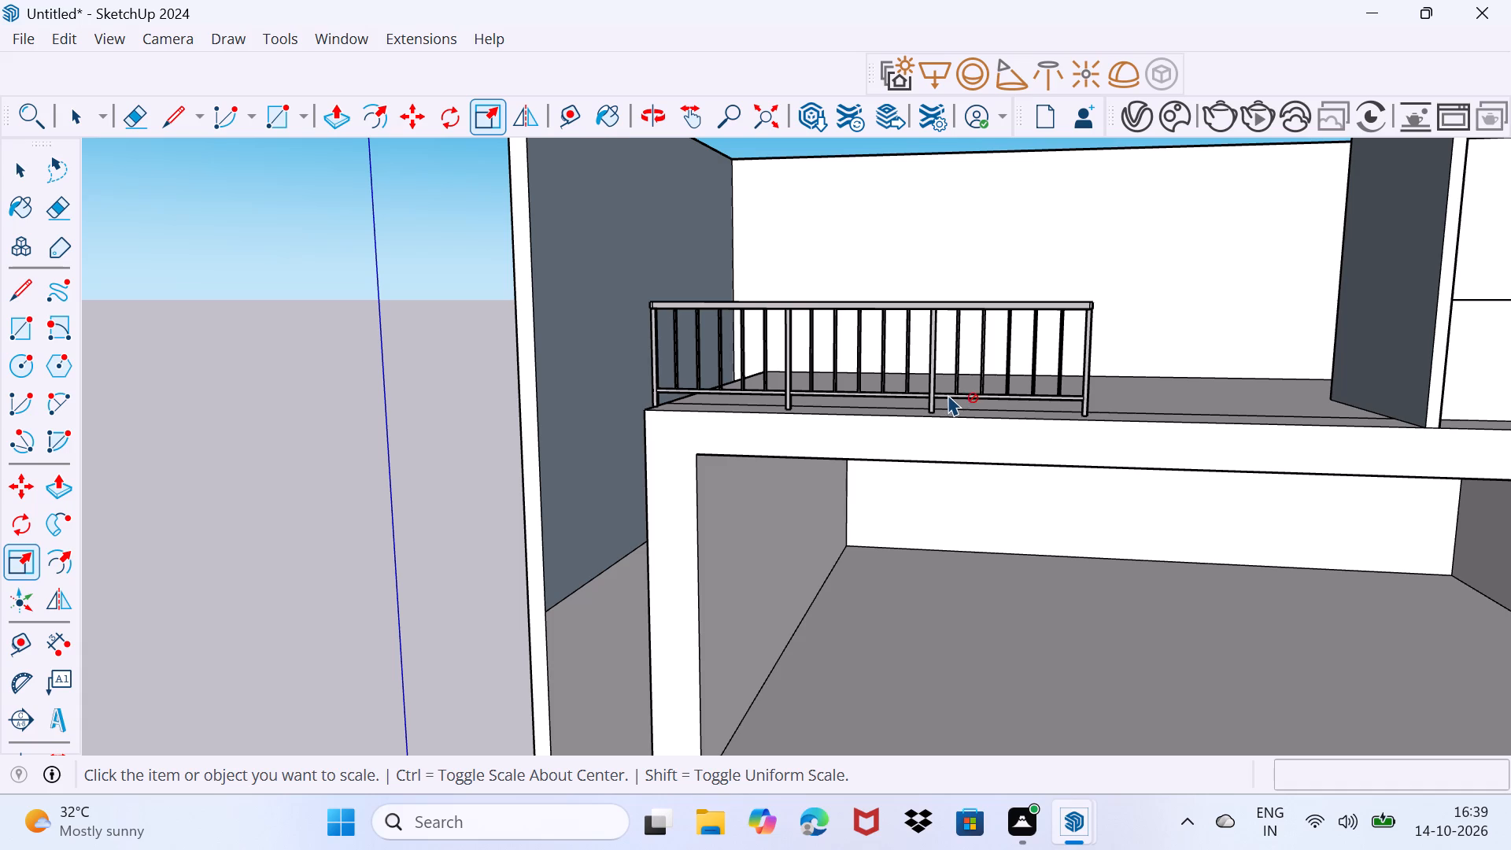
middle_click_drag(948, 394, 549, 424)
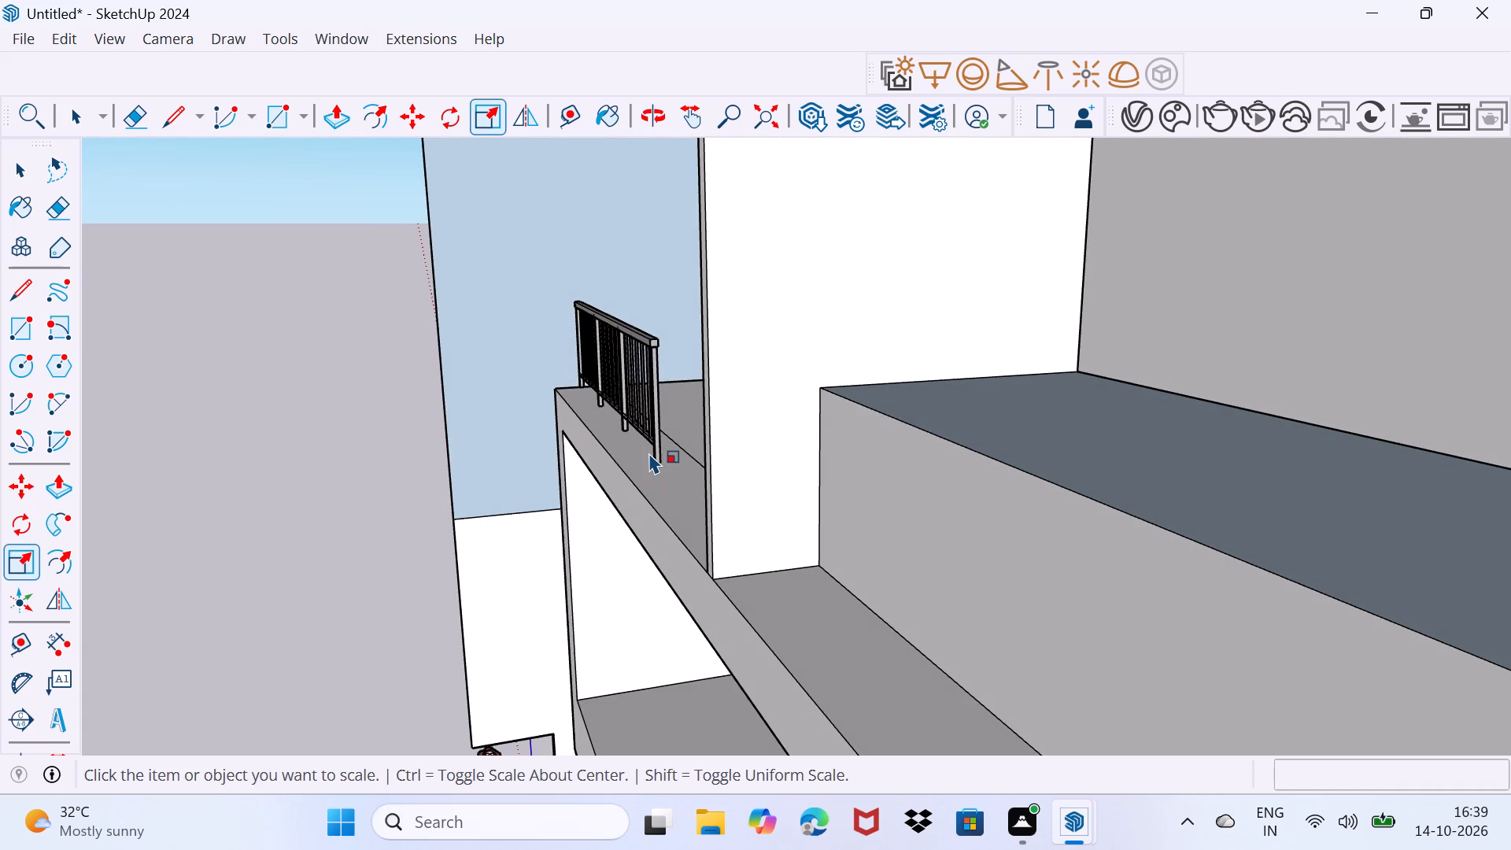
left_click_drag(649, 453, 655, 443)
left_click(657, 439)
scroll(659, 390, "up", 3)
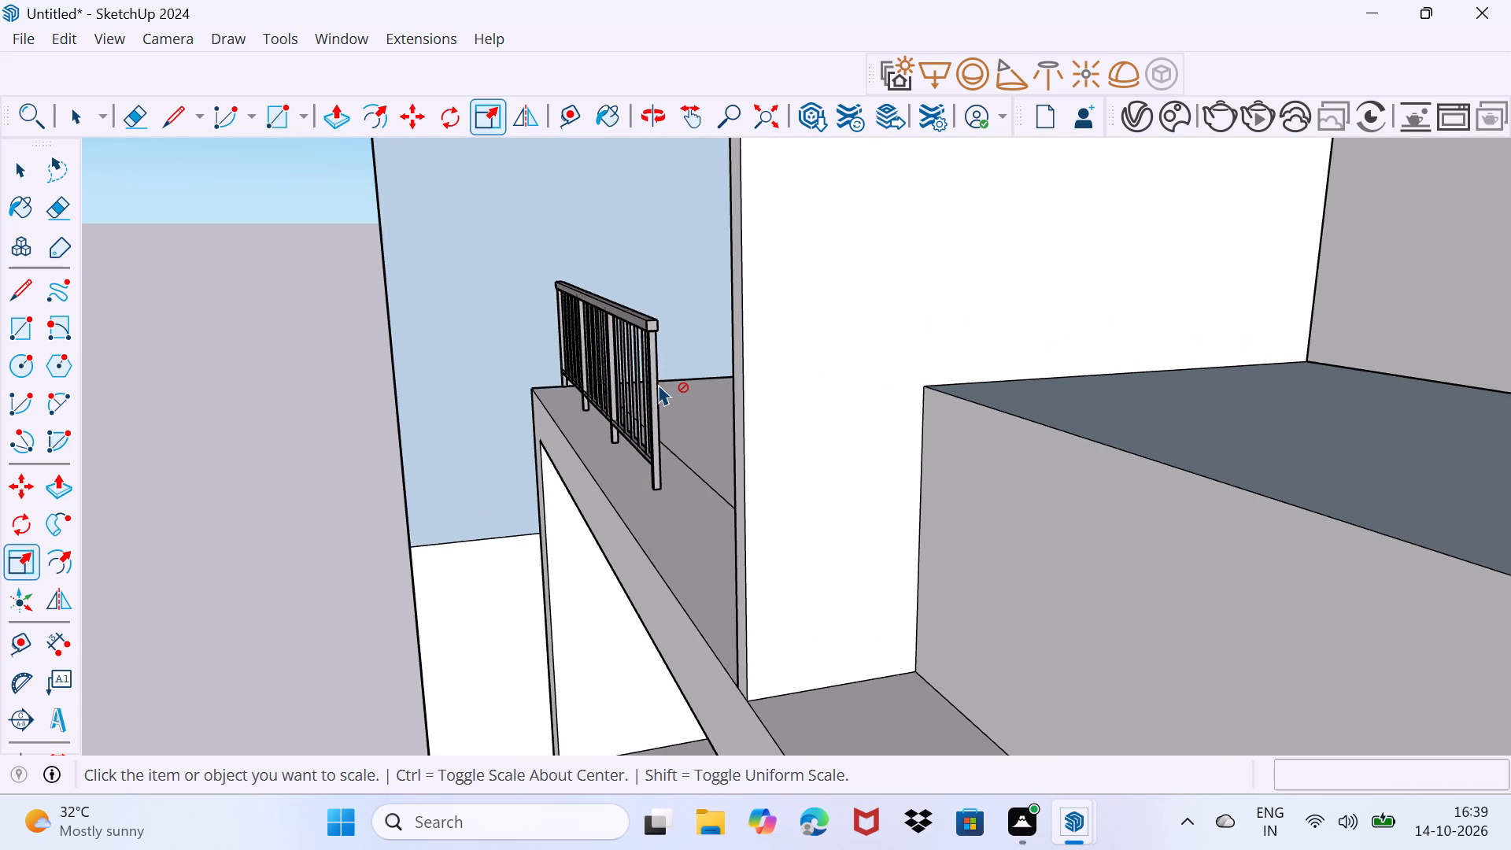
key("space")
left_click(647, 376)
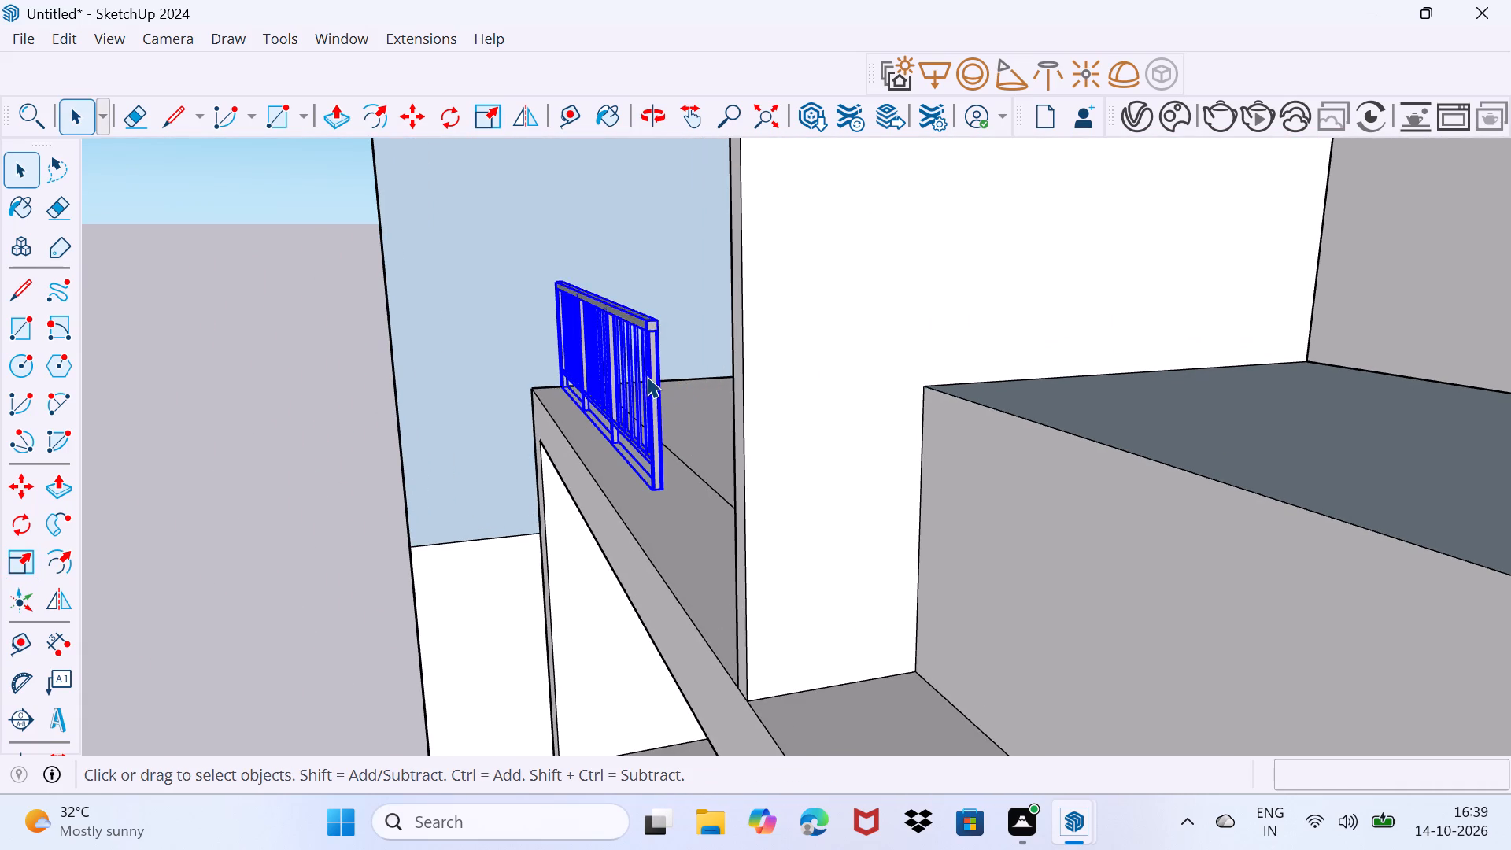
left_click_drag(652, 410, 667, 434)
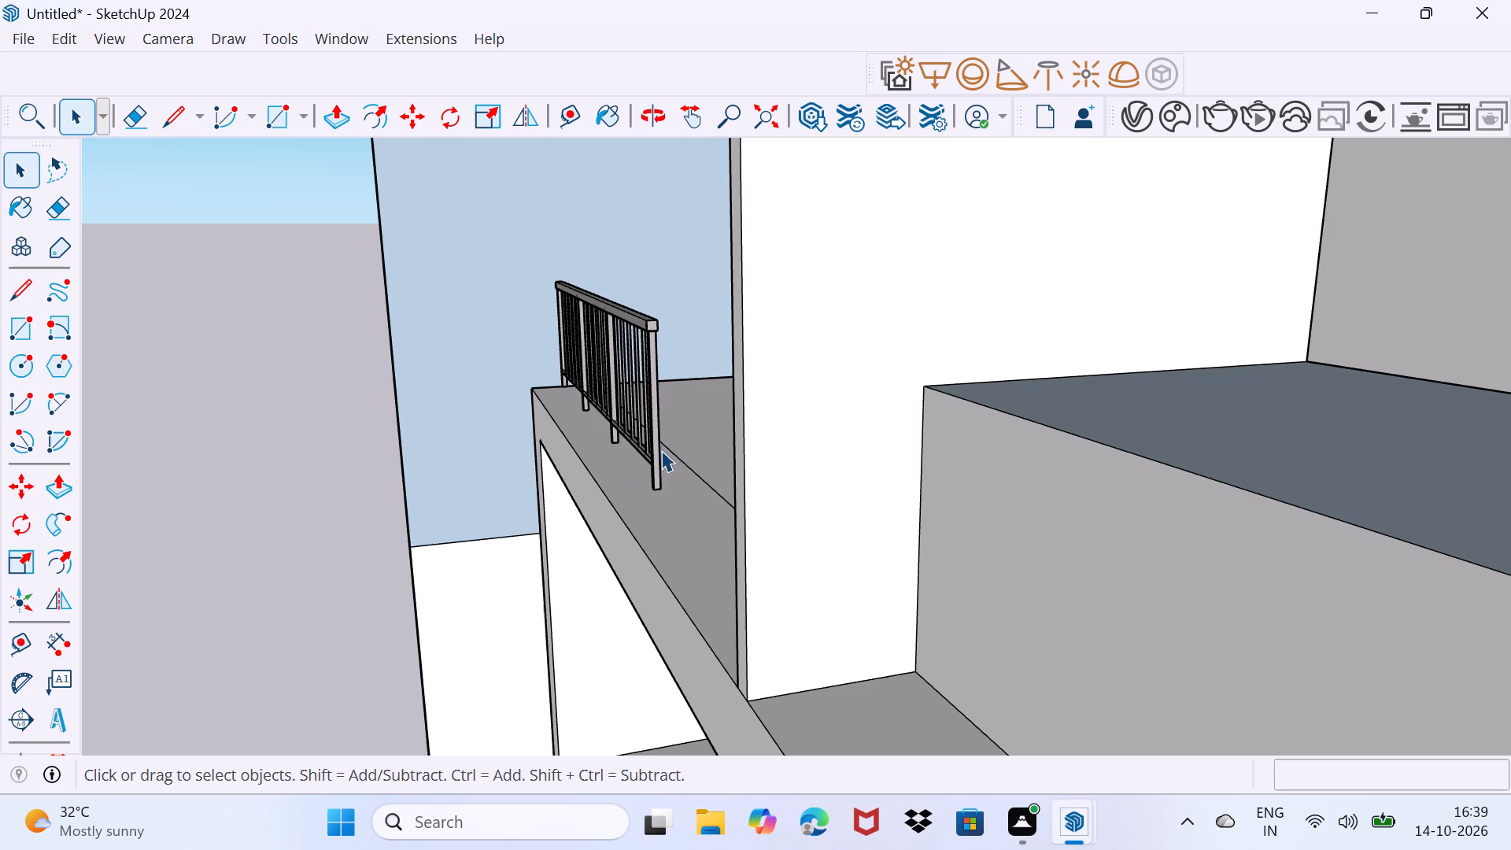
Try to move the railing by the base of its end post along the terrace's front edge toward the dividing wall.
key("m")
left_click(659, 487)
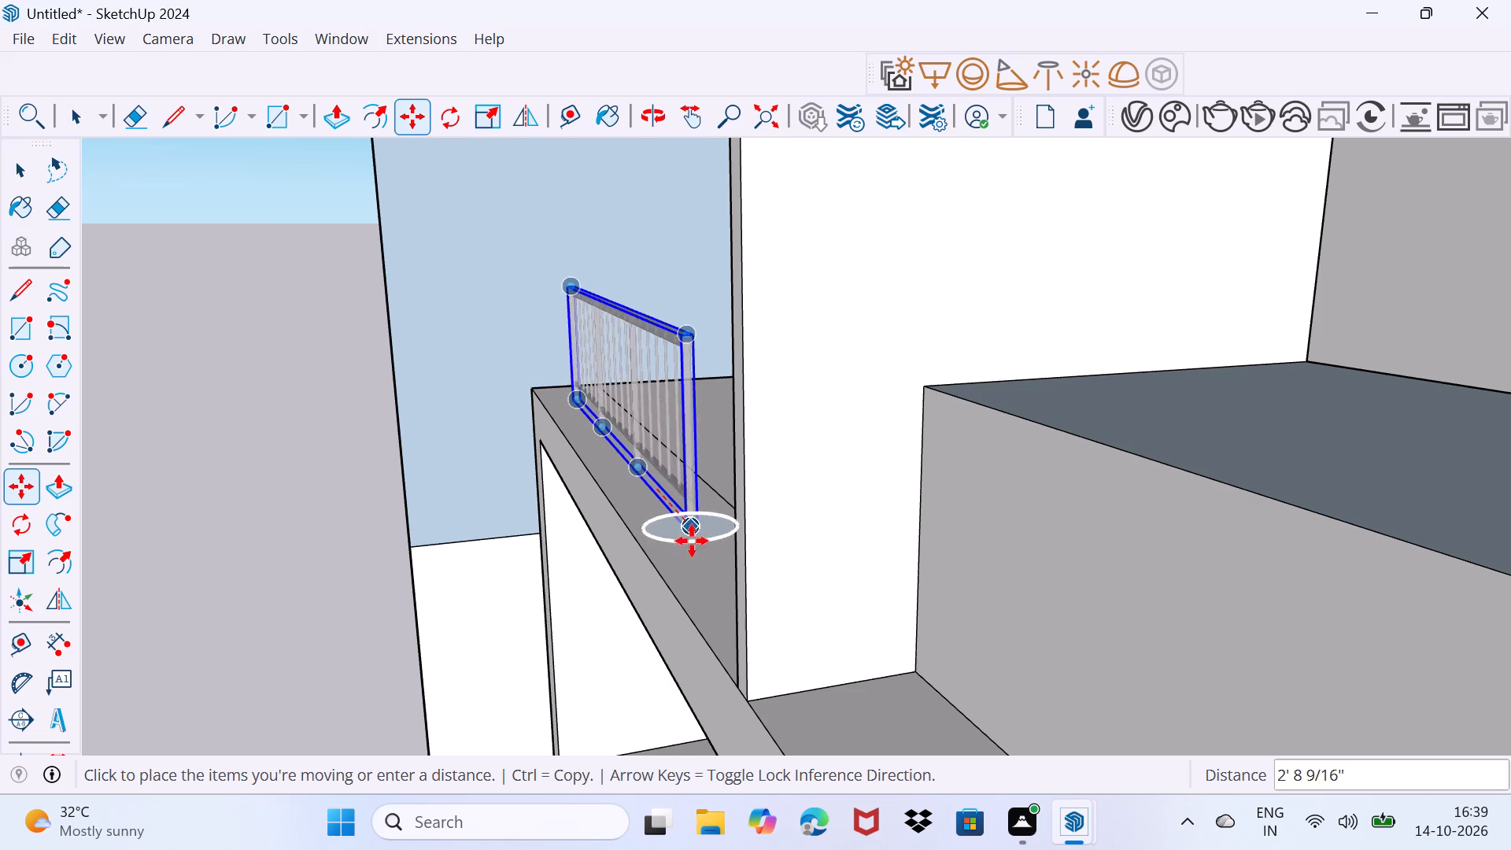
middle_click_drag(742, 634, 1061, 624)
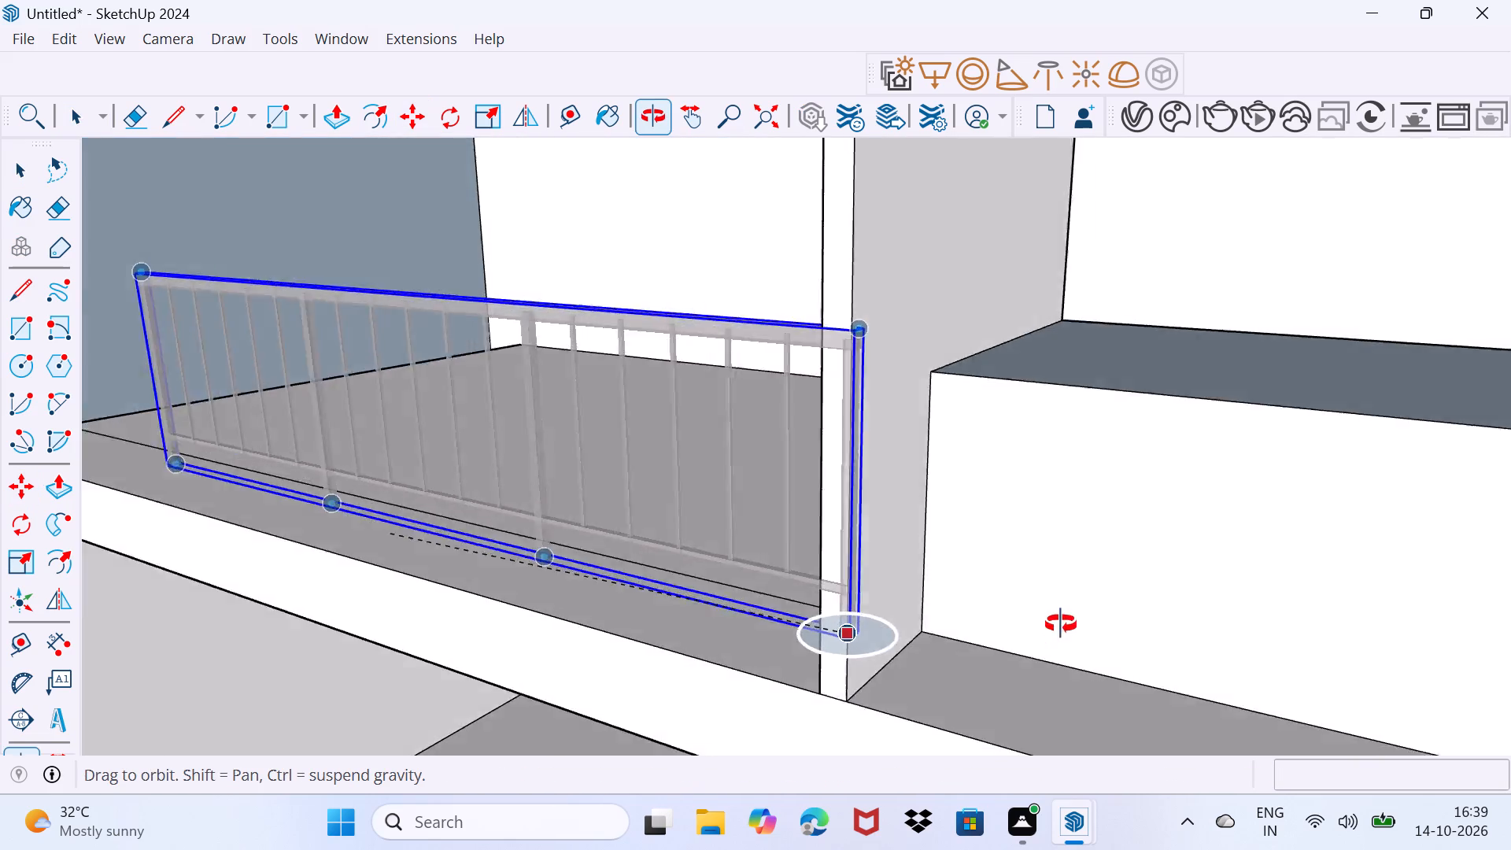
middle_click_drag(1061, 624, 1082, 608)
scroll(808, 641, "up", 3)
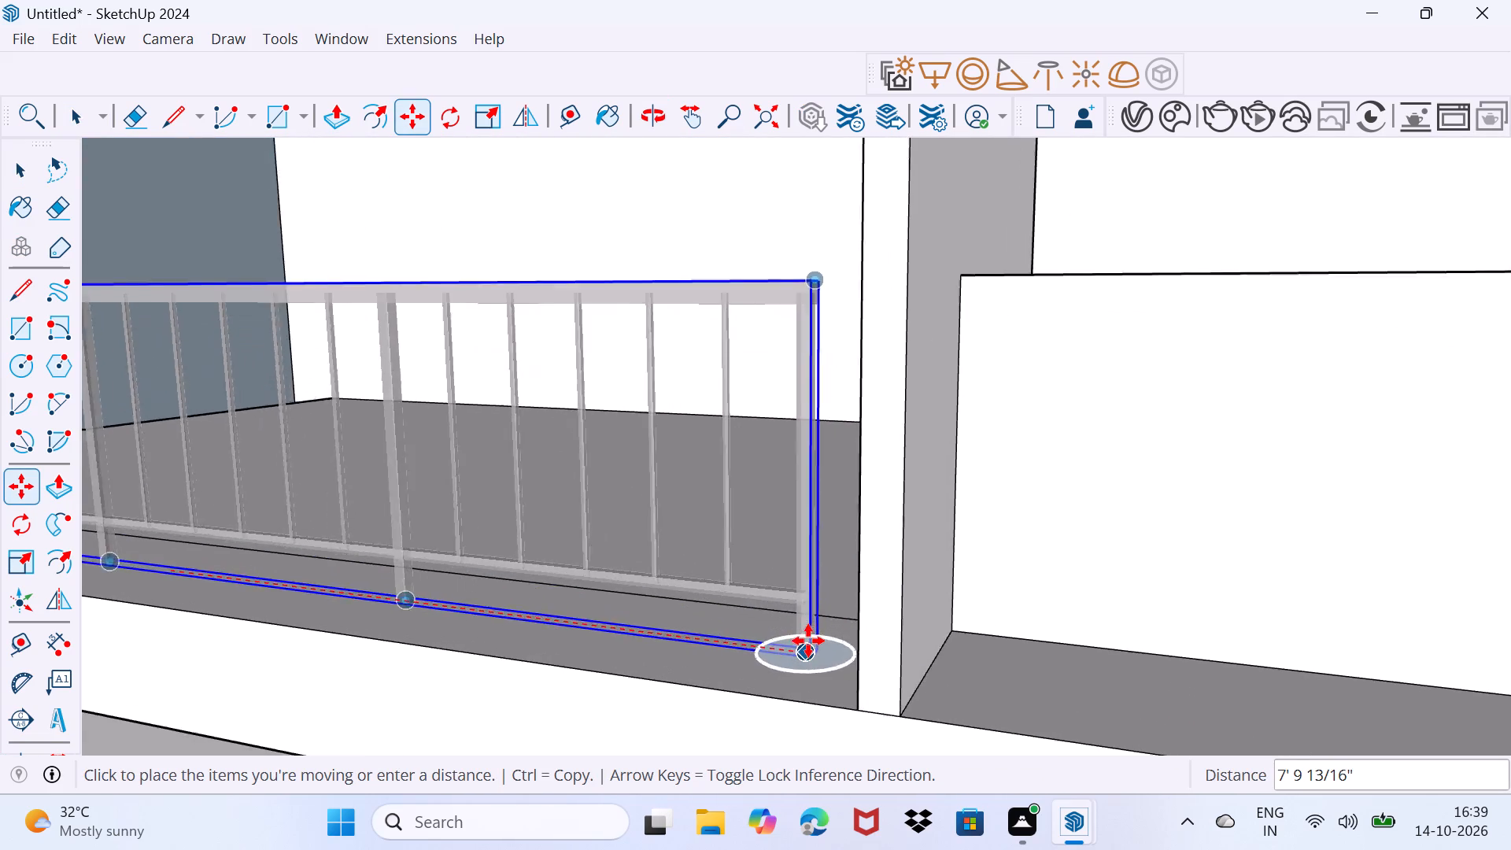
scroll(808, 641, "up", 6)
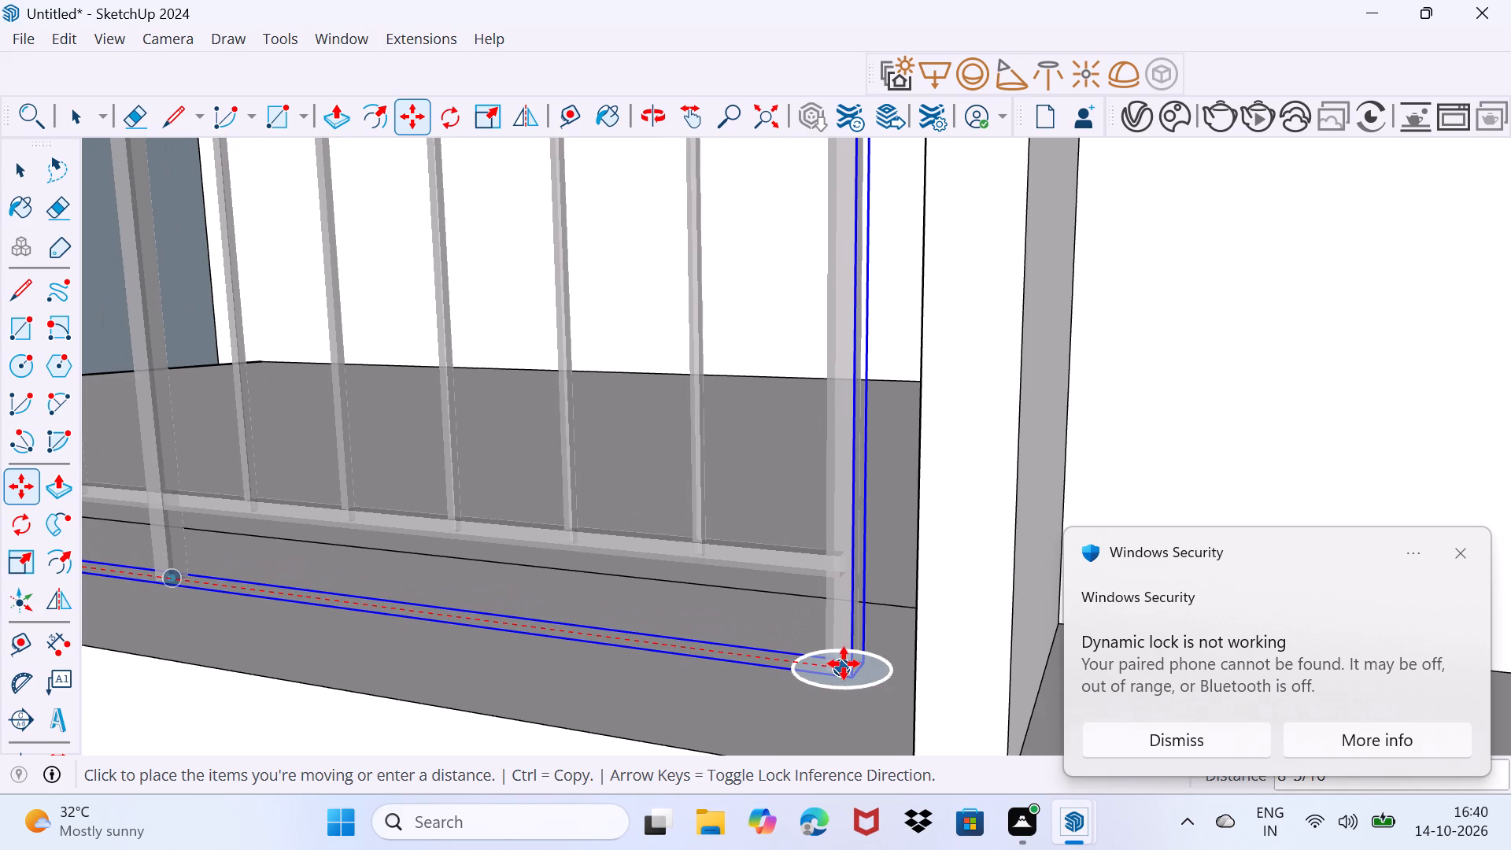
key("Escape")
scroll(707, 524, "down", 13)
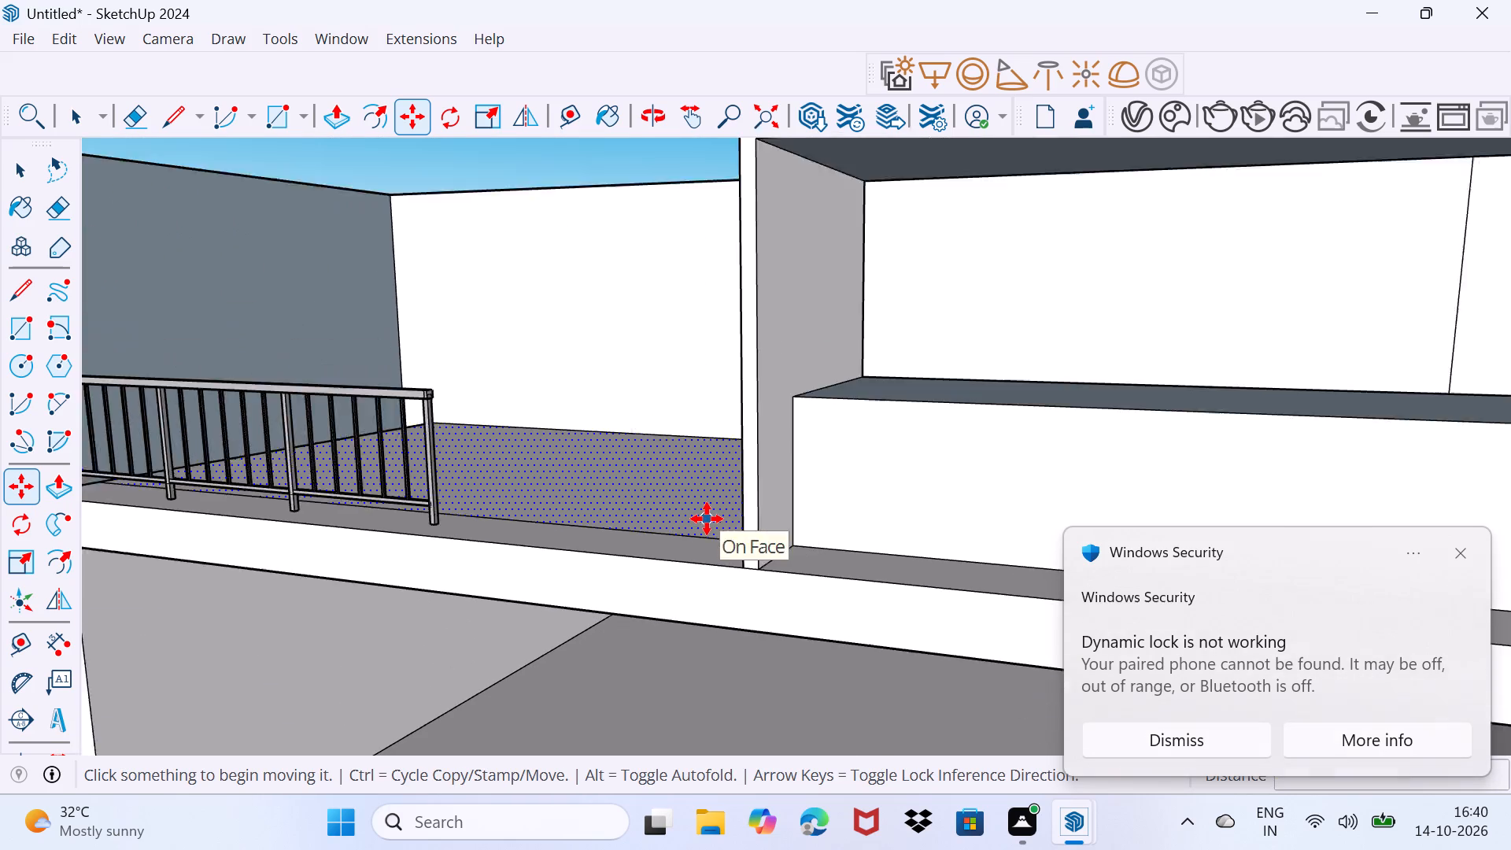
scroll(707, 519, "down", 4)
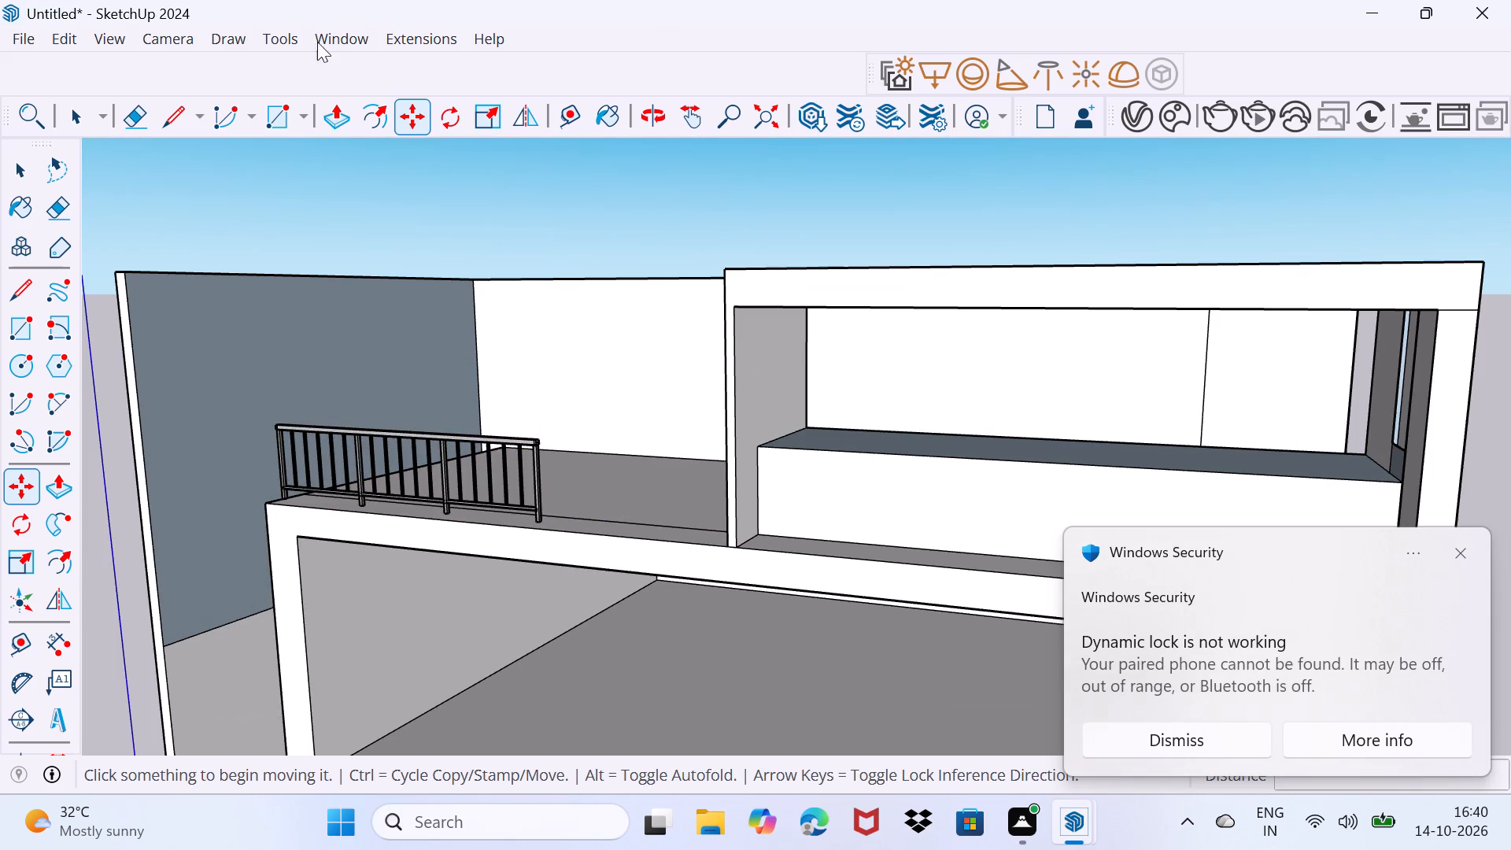
Open 3D Warehouse and browse the railing models to compare designs for a replacement terrace railing.
left_click(318, 54)
left_click(330, 35)
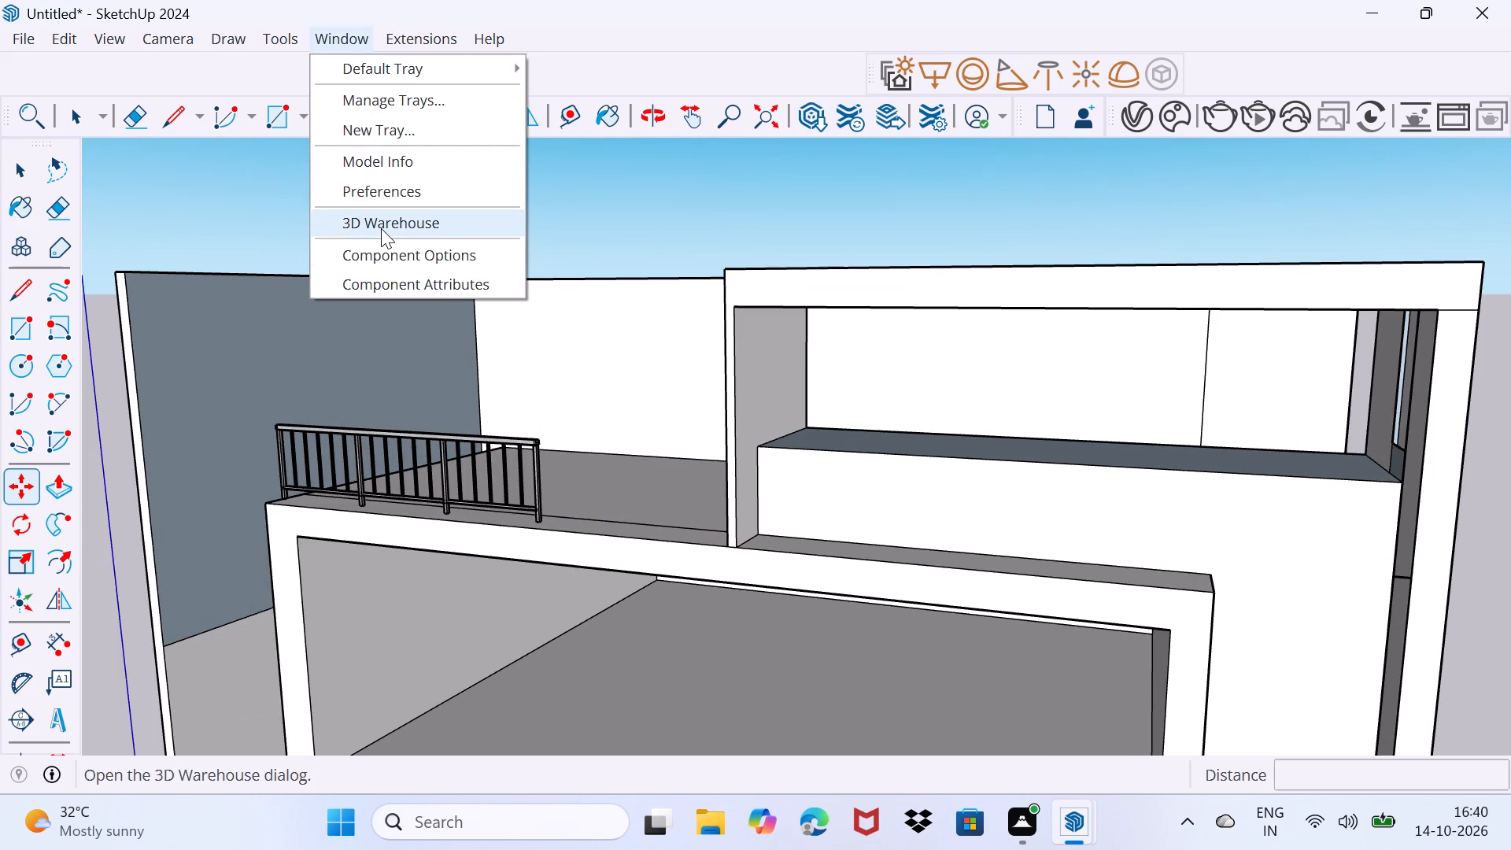
left_click(381, 228)
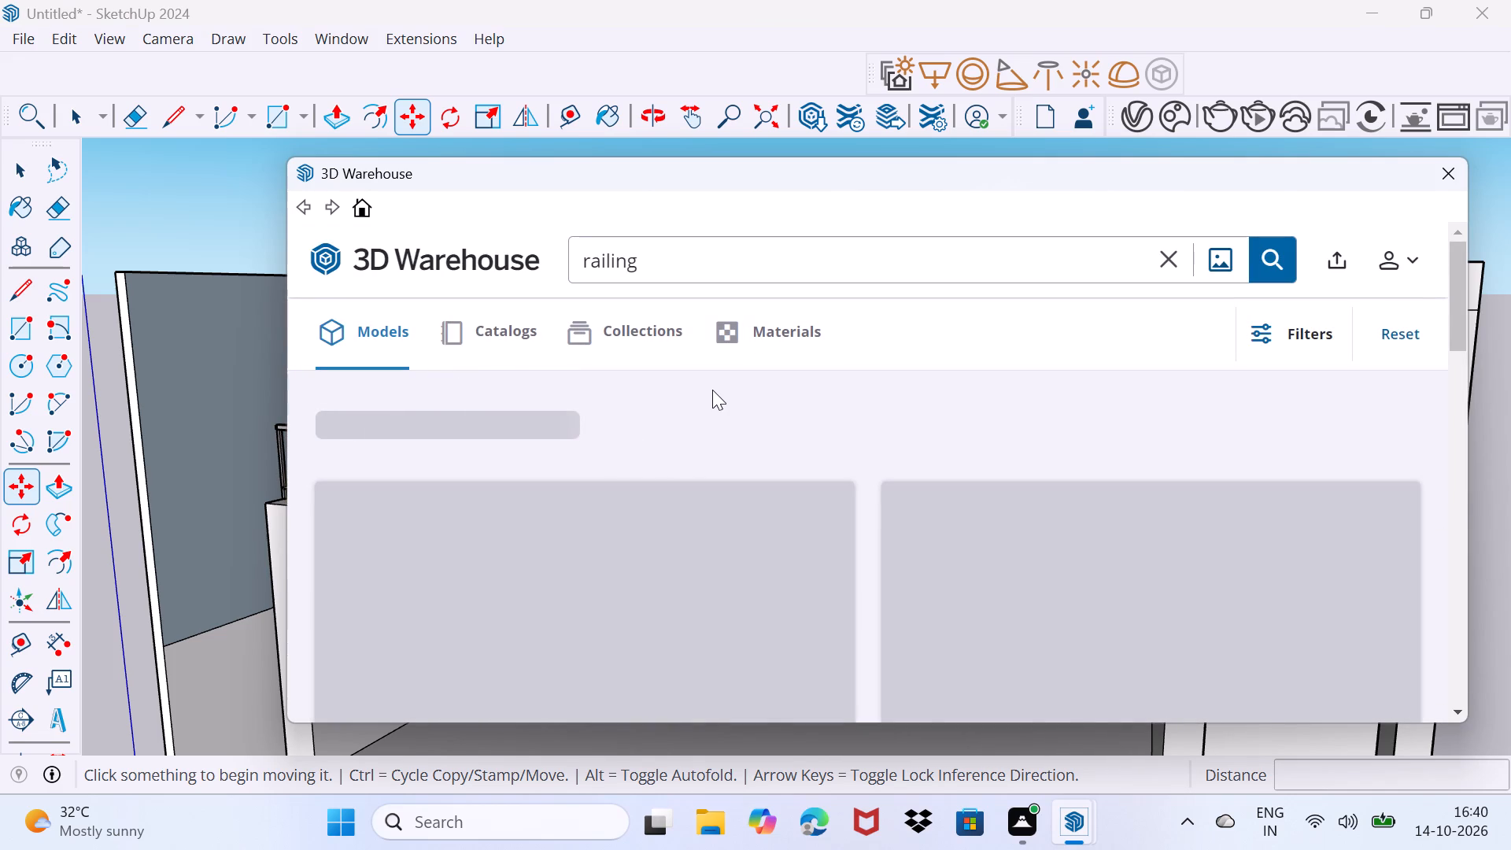
scroll(716, 386, "down", 3)
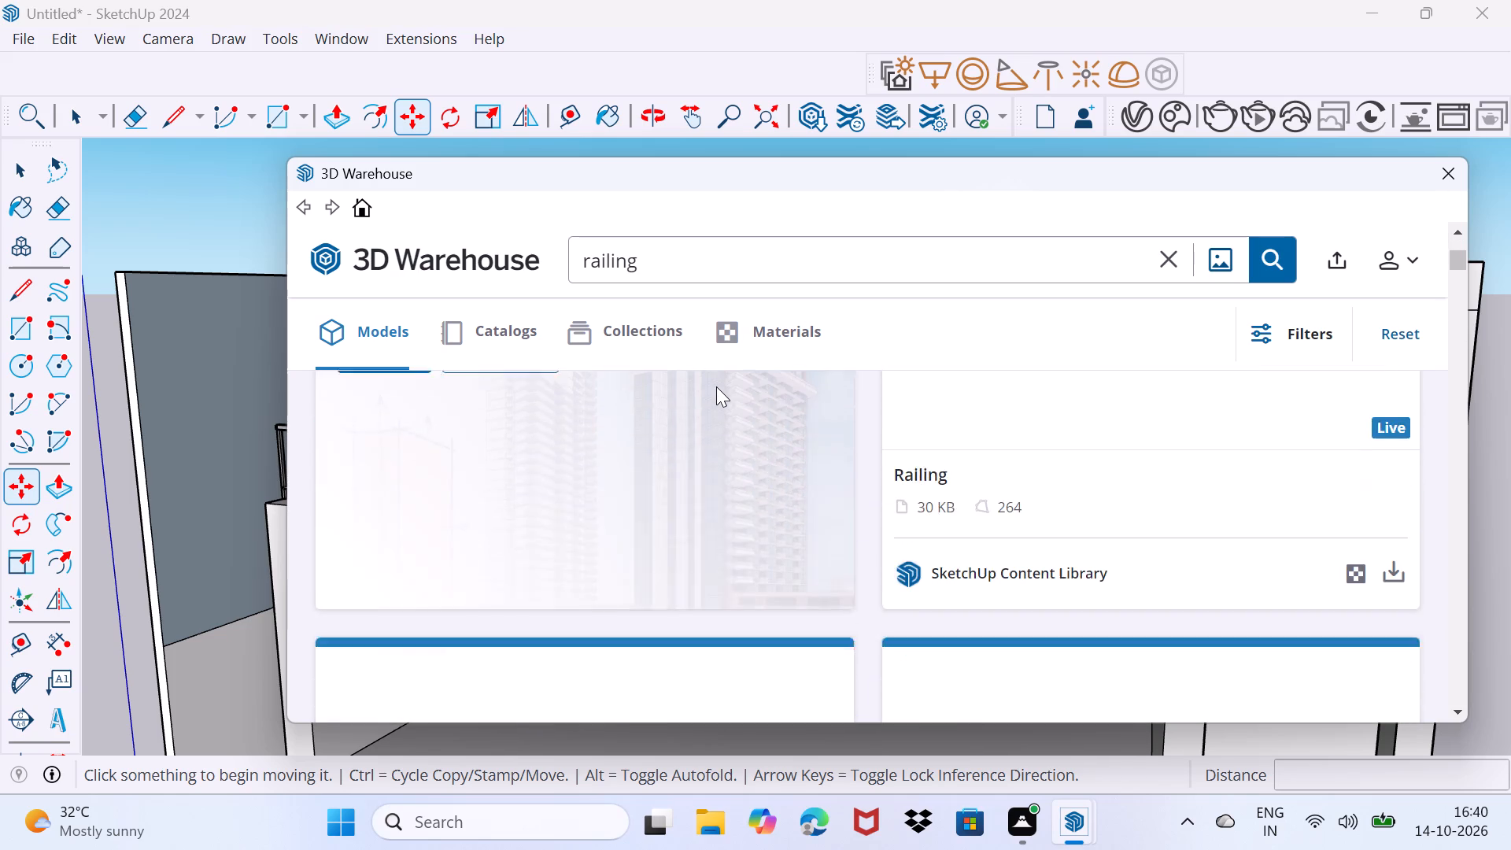
scroll(716, 386, "up", 3)
scroll(1015, 390, "down", 7)
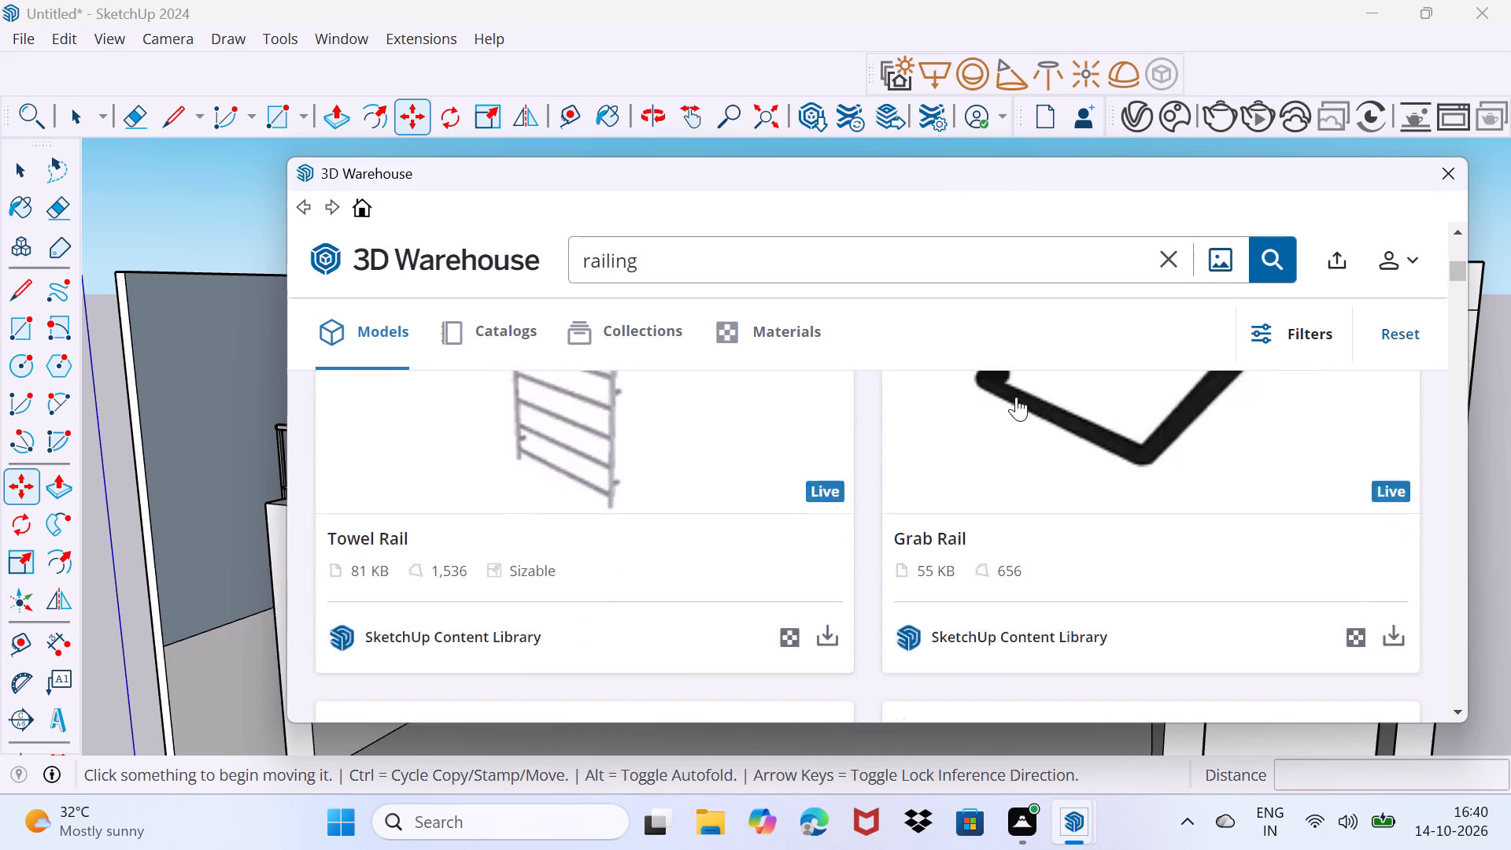
scroll(1016, 397, "down", 6)
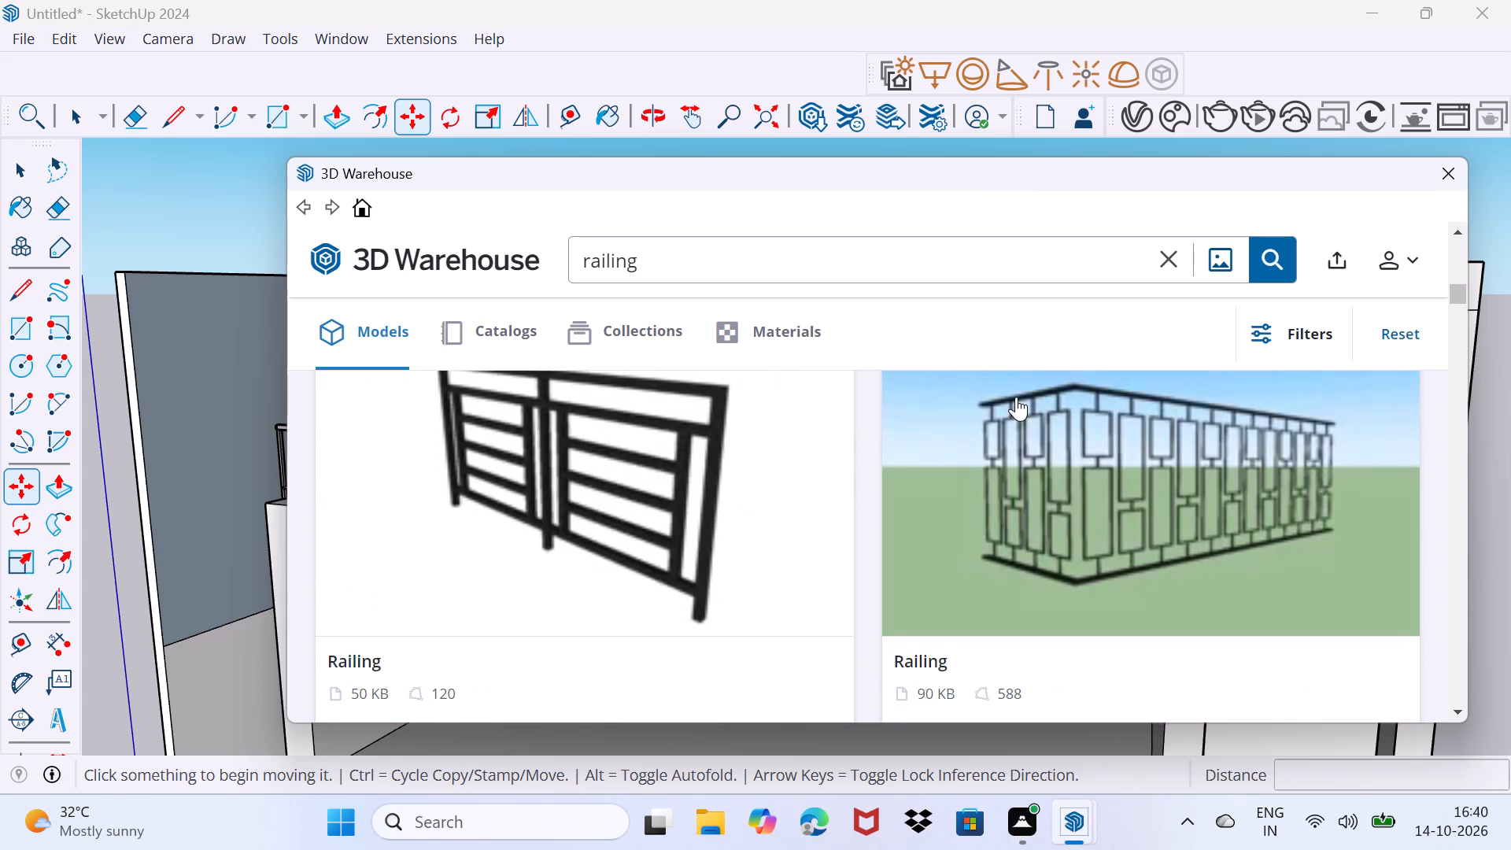
scroll(1016, 397, "down", 1)
scroll(1016, 397, "up", 2)
scroll(1016, 397, "down", 3)
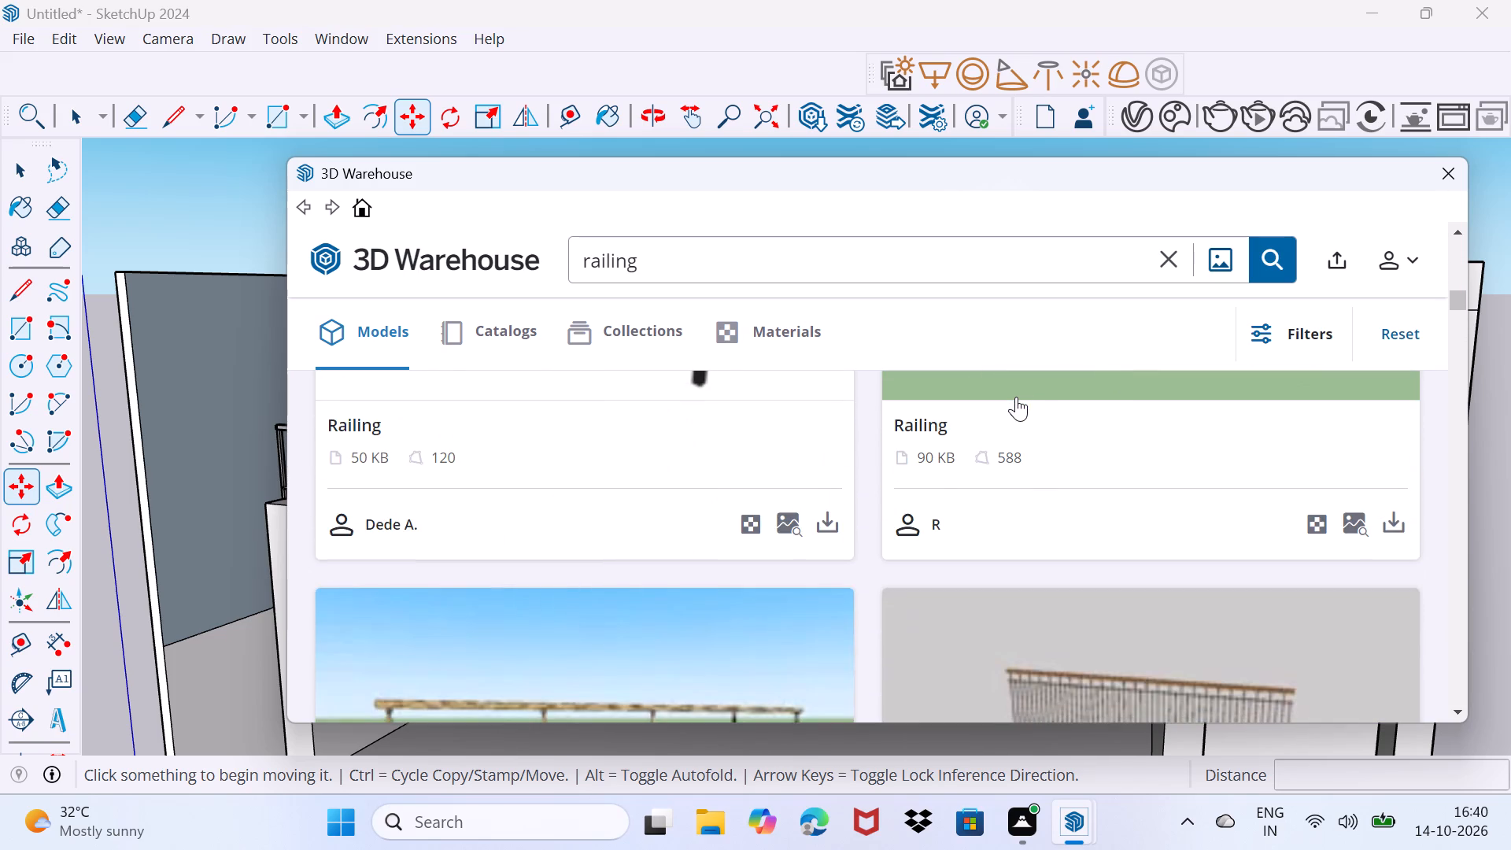
scroll(1016, 397, "down", 5)
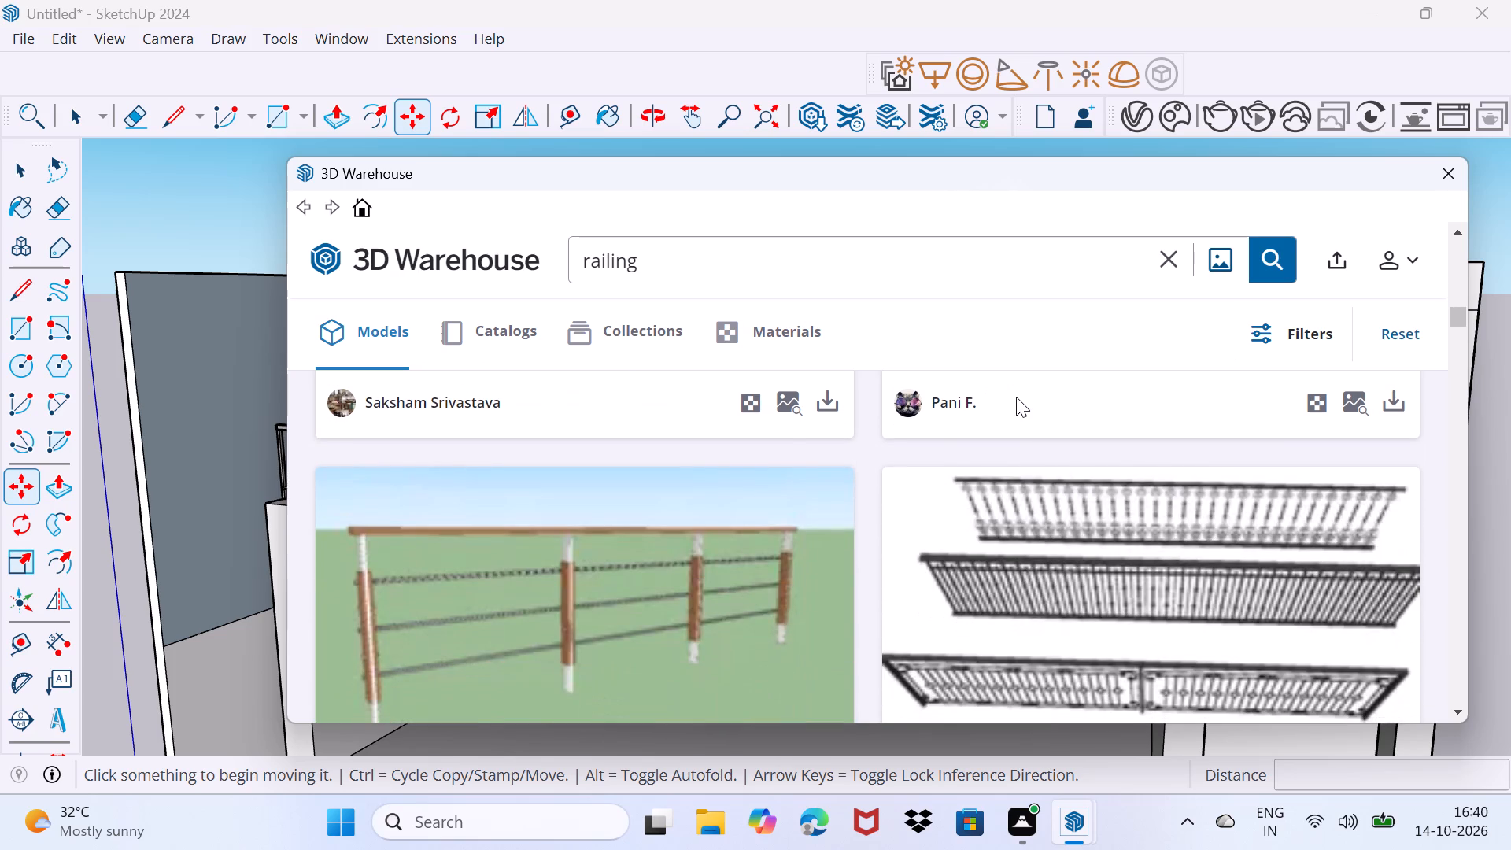
scroll(1016, 397, "down", 7)
scroll(1016, 397, "up", 4)
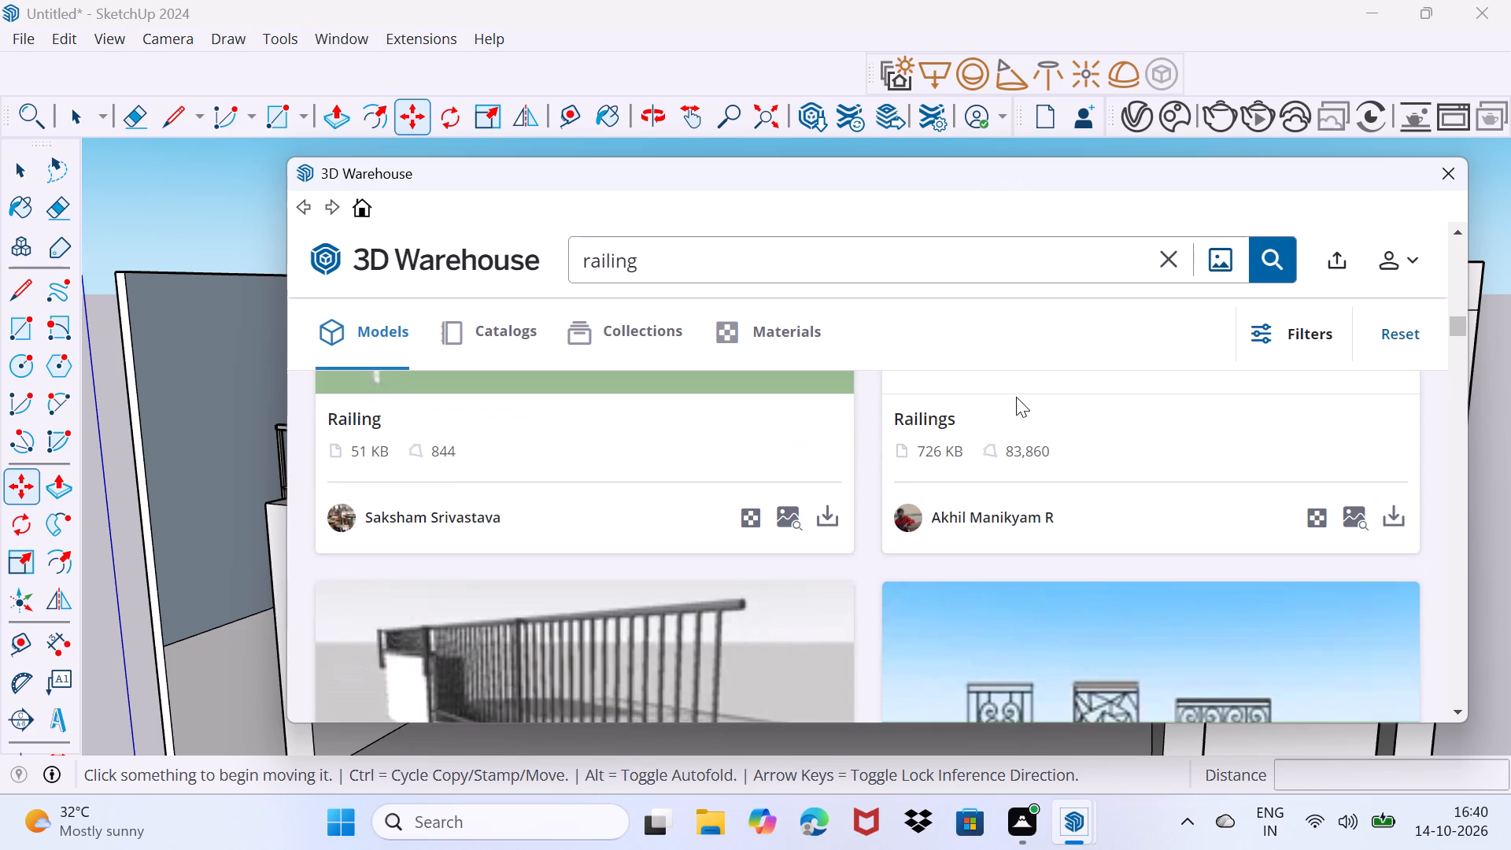
scroll(1016, 397, "down", 7)
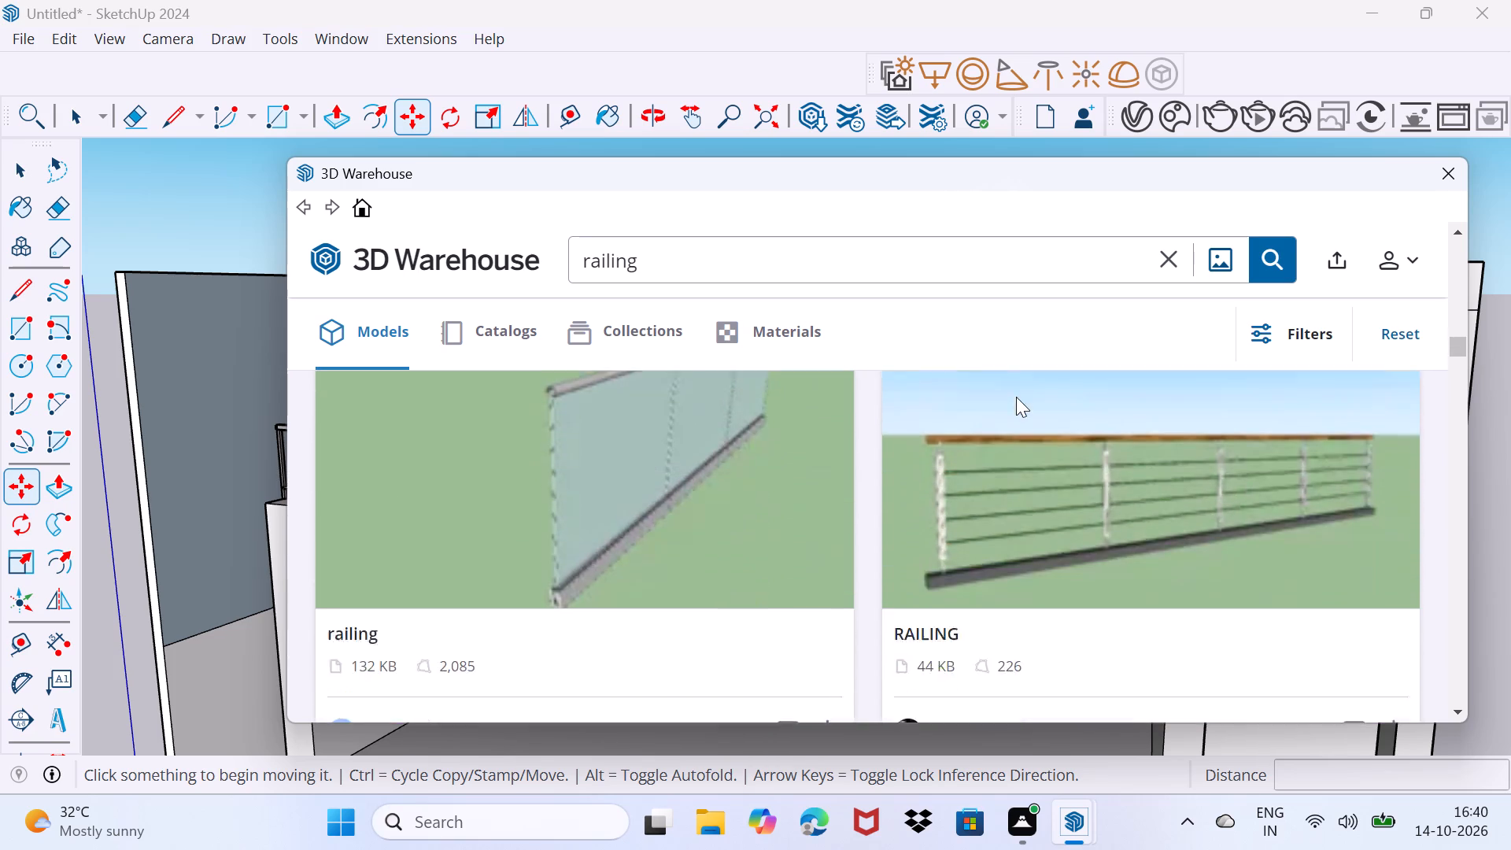
scroll(1016, 397, "down", 1)
scroll(1016, 397, "up", 2)
scroll(1016, 397, "down", 6)
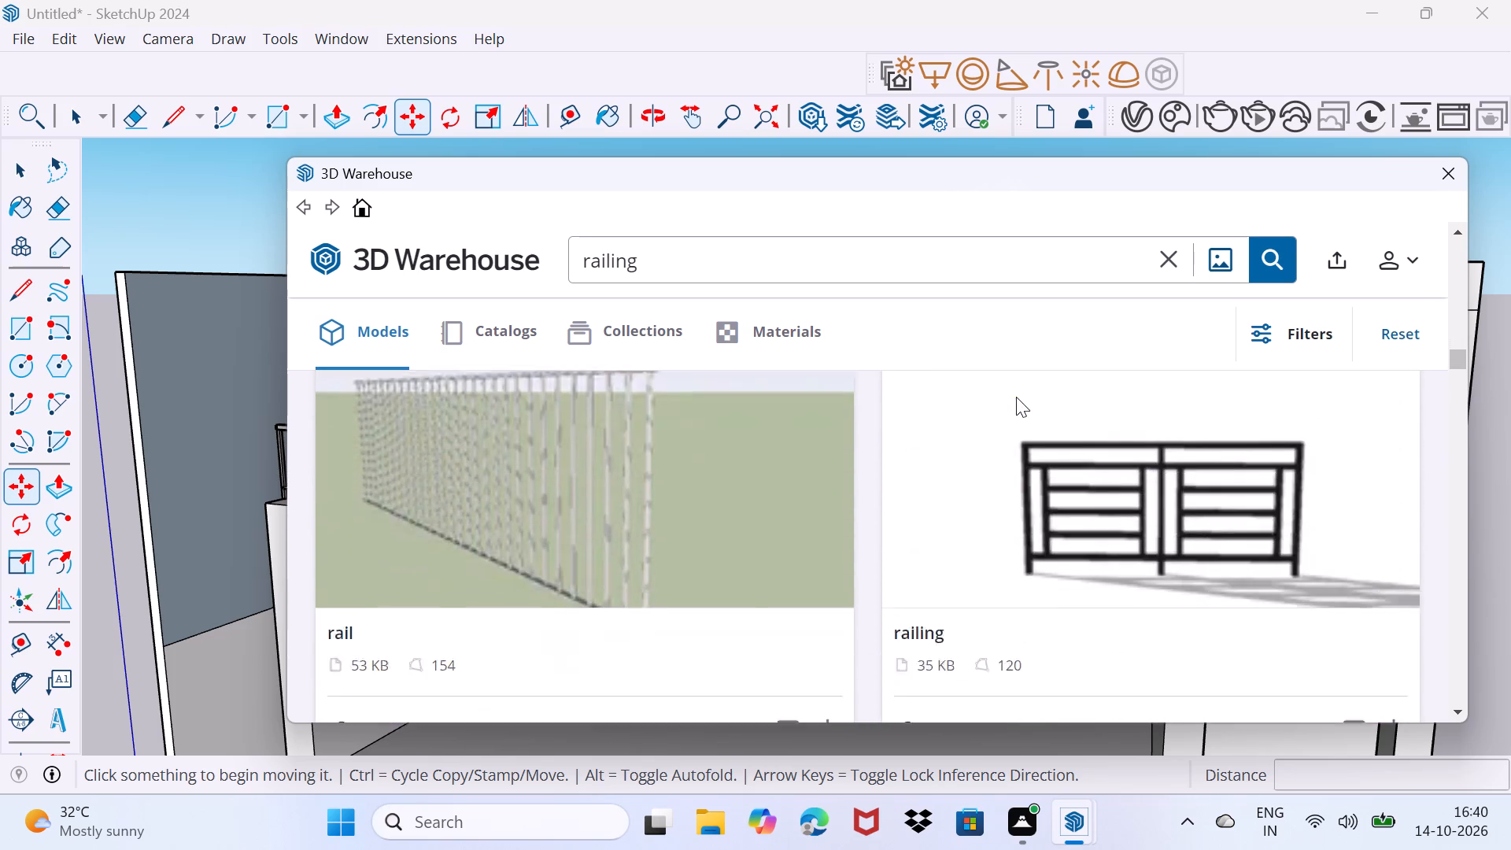
scroll(1016, 397, "up", 8)
scroll(1019, 393, "down", 2)
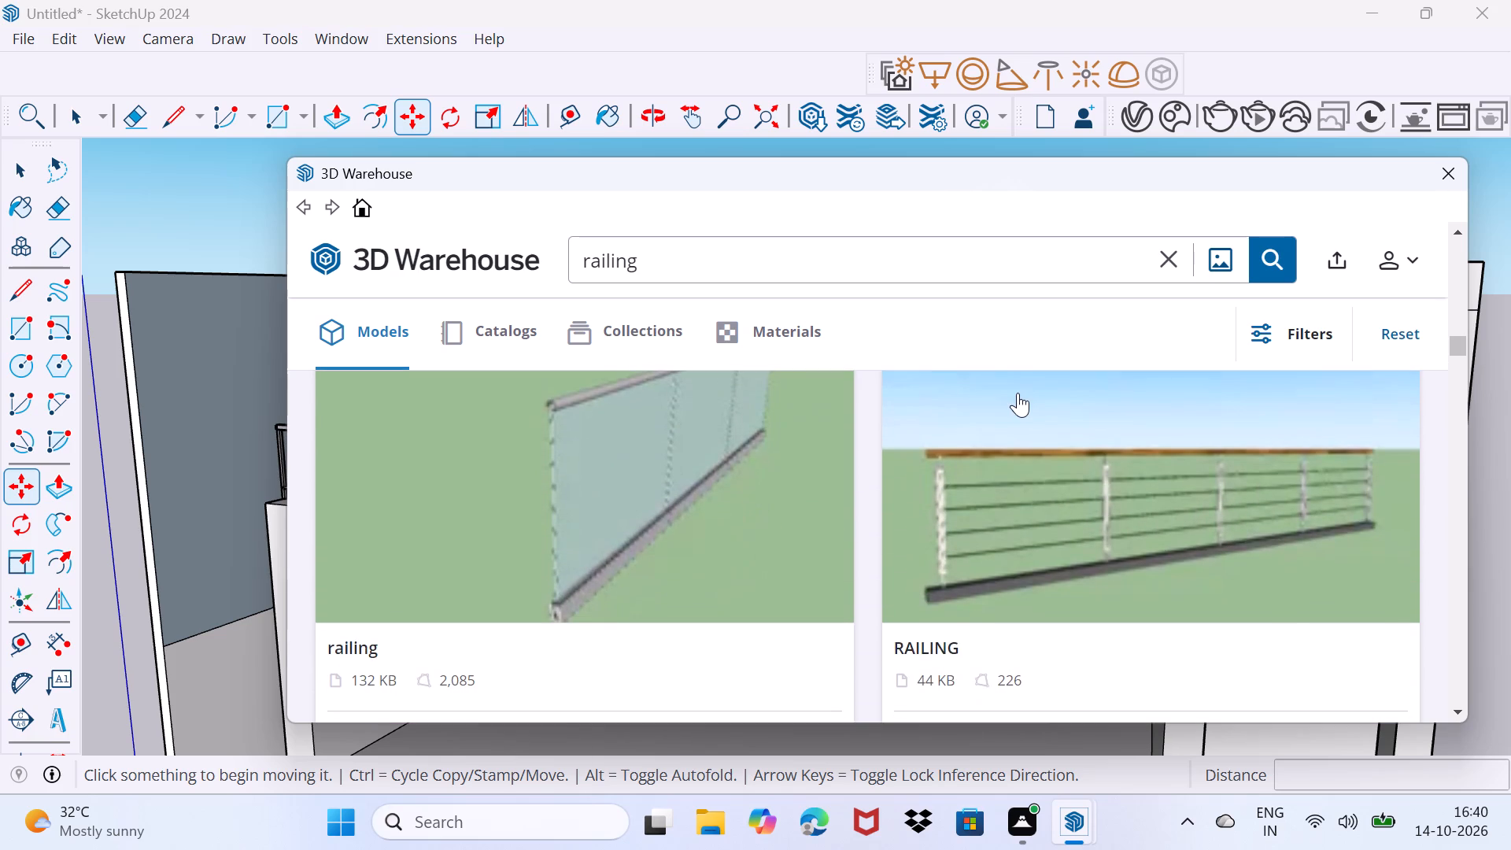
scroll(1018, 393, "down", 5)
scroll(1018, 393, "up", 3)
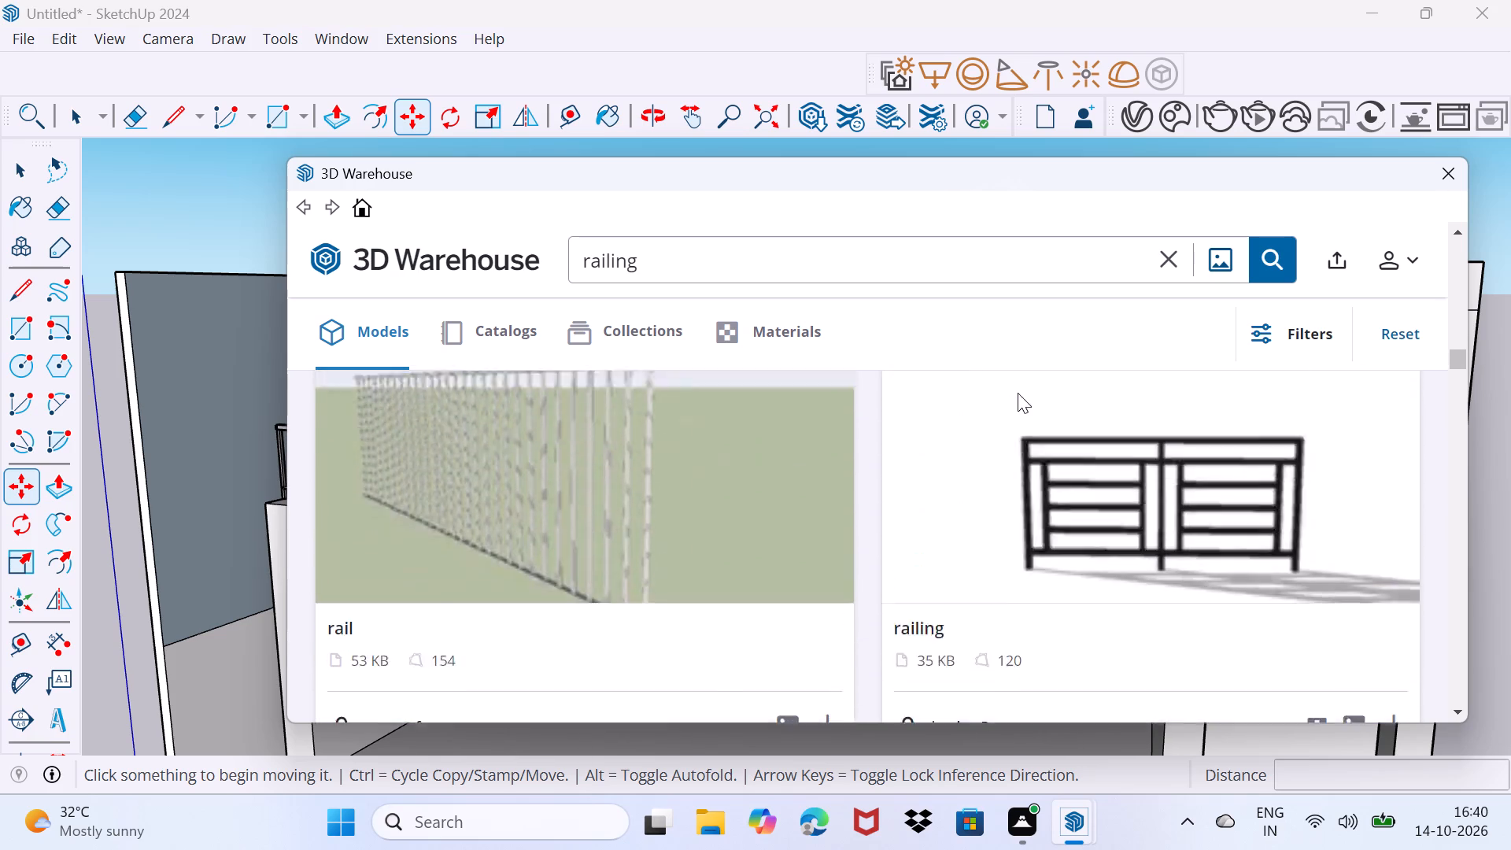
scroll(1018, 393, "up", 2)
scroll(1018, 393, "down", 7)
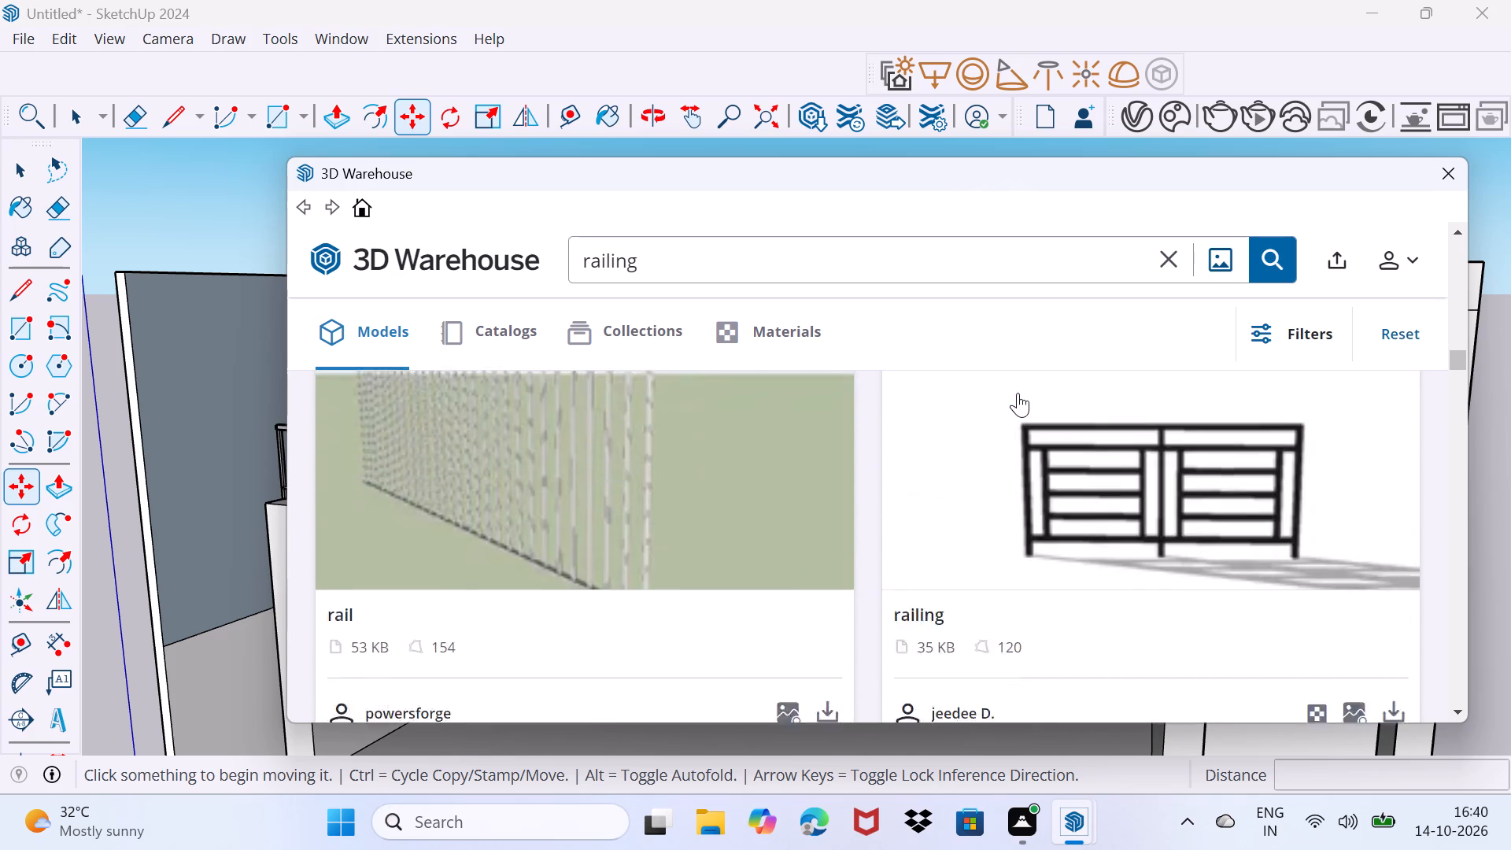
scroll(1018, 393, "down", 10)
scroll(1018, 393, "up", 3)
scroll(1018, 393, "down", 7)
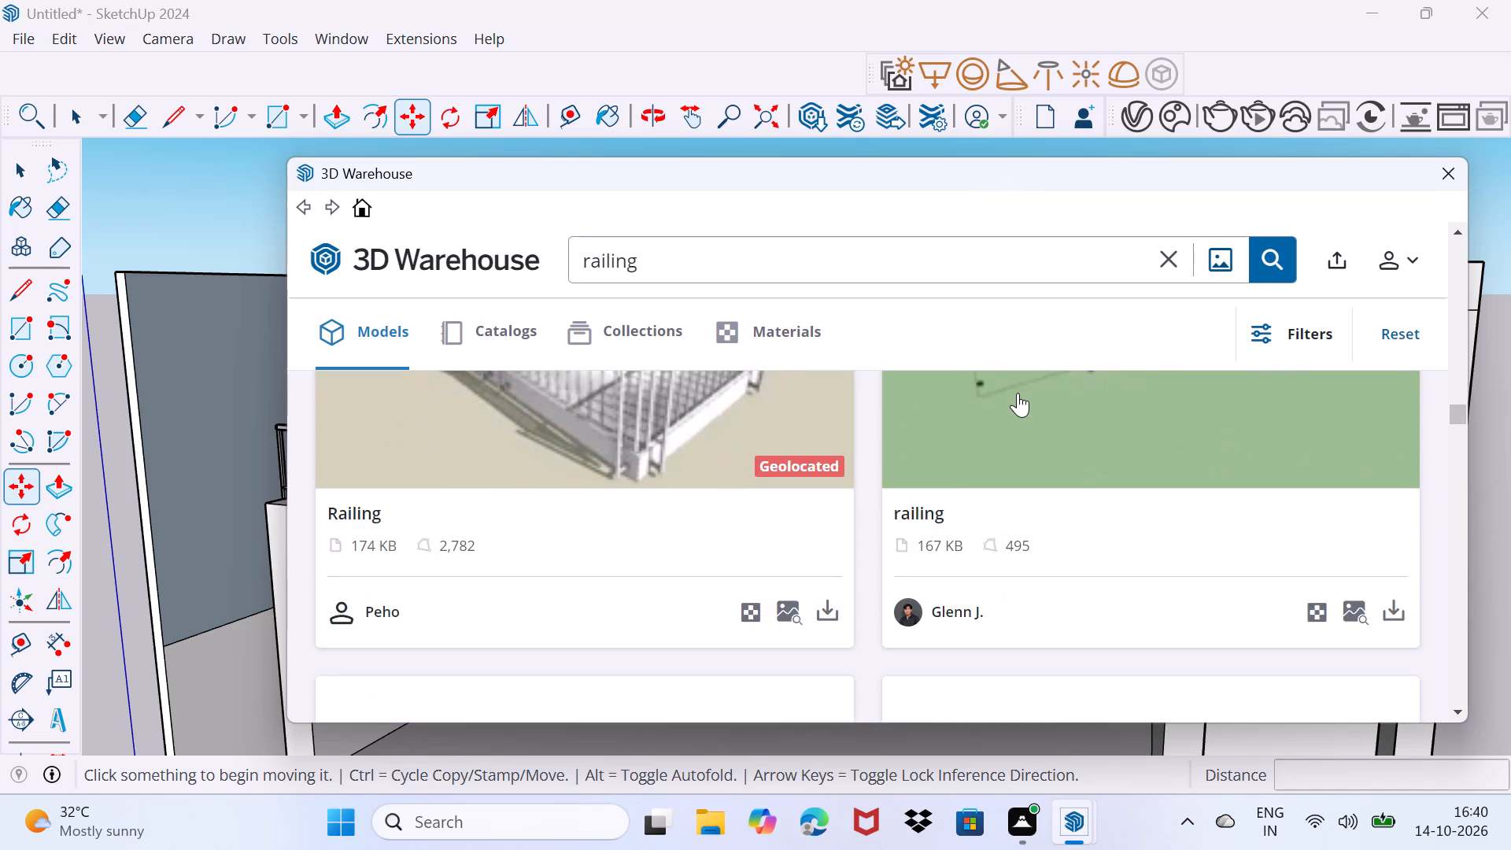
scroll(1018, 393, "down", 4)
scroll(1018, 393, "up", 2)
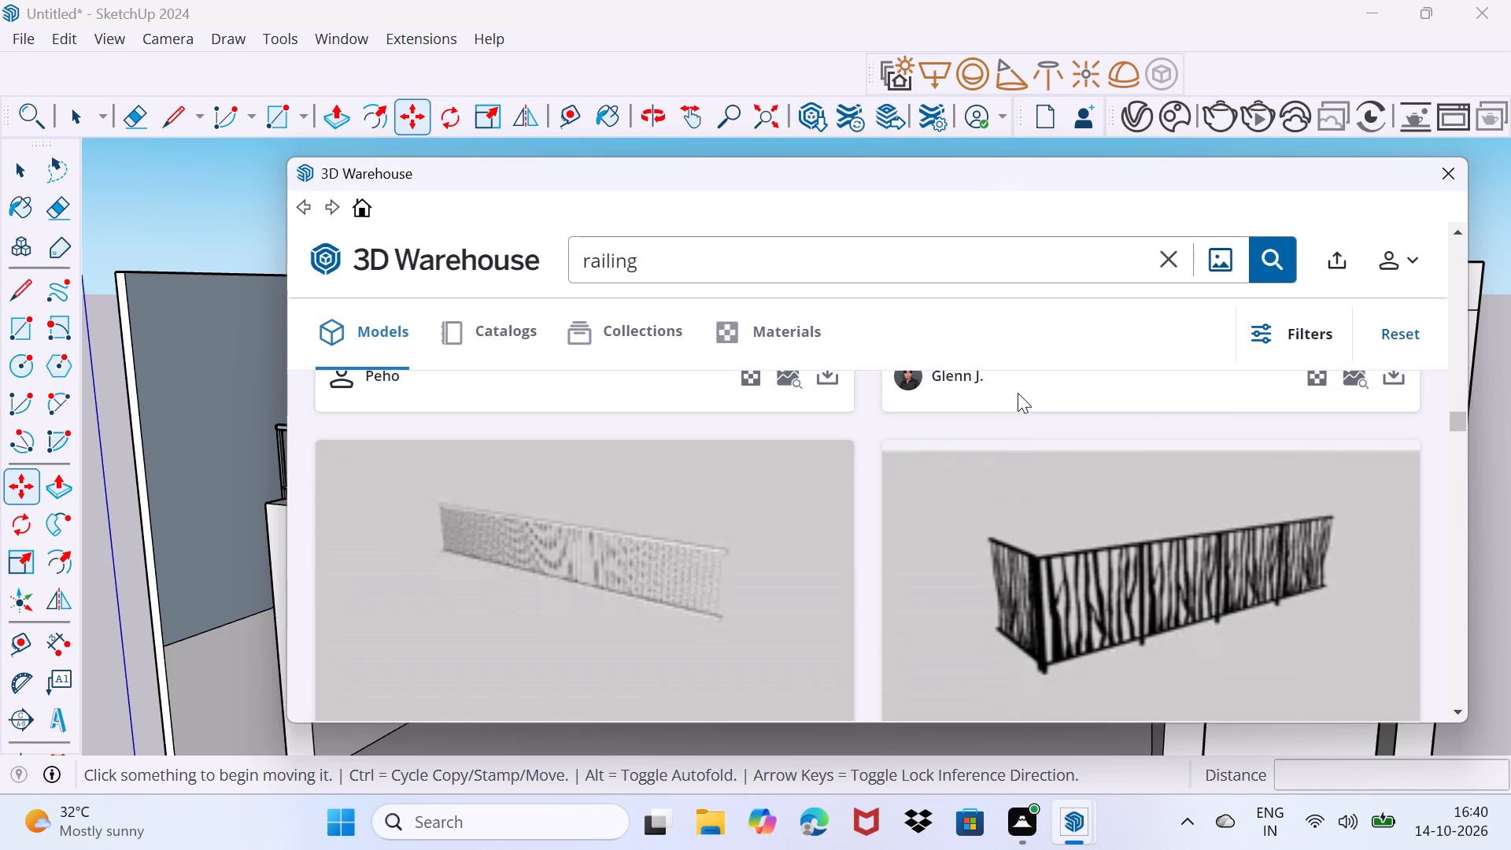
scroll(1018, 393, "down", 10)
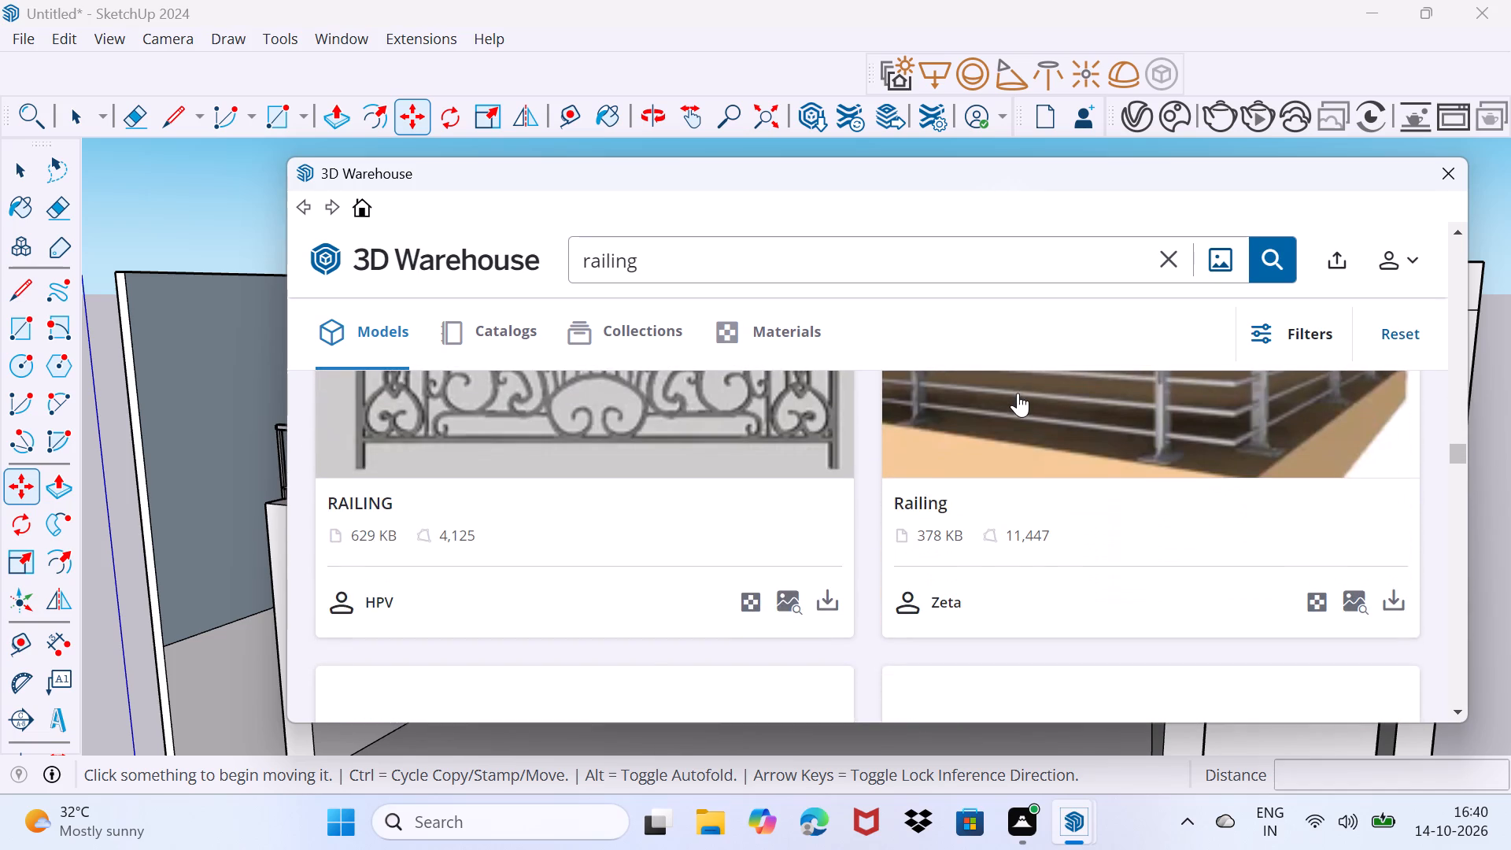
scroll(1018, 393, "down", 7)
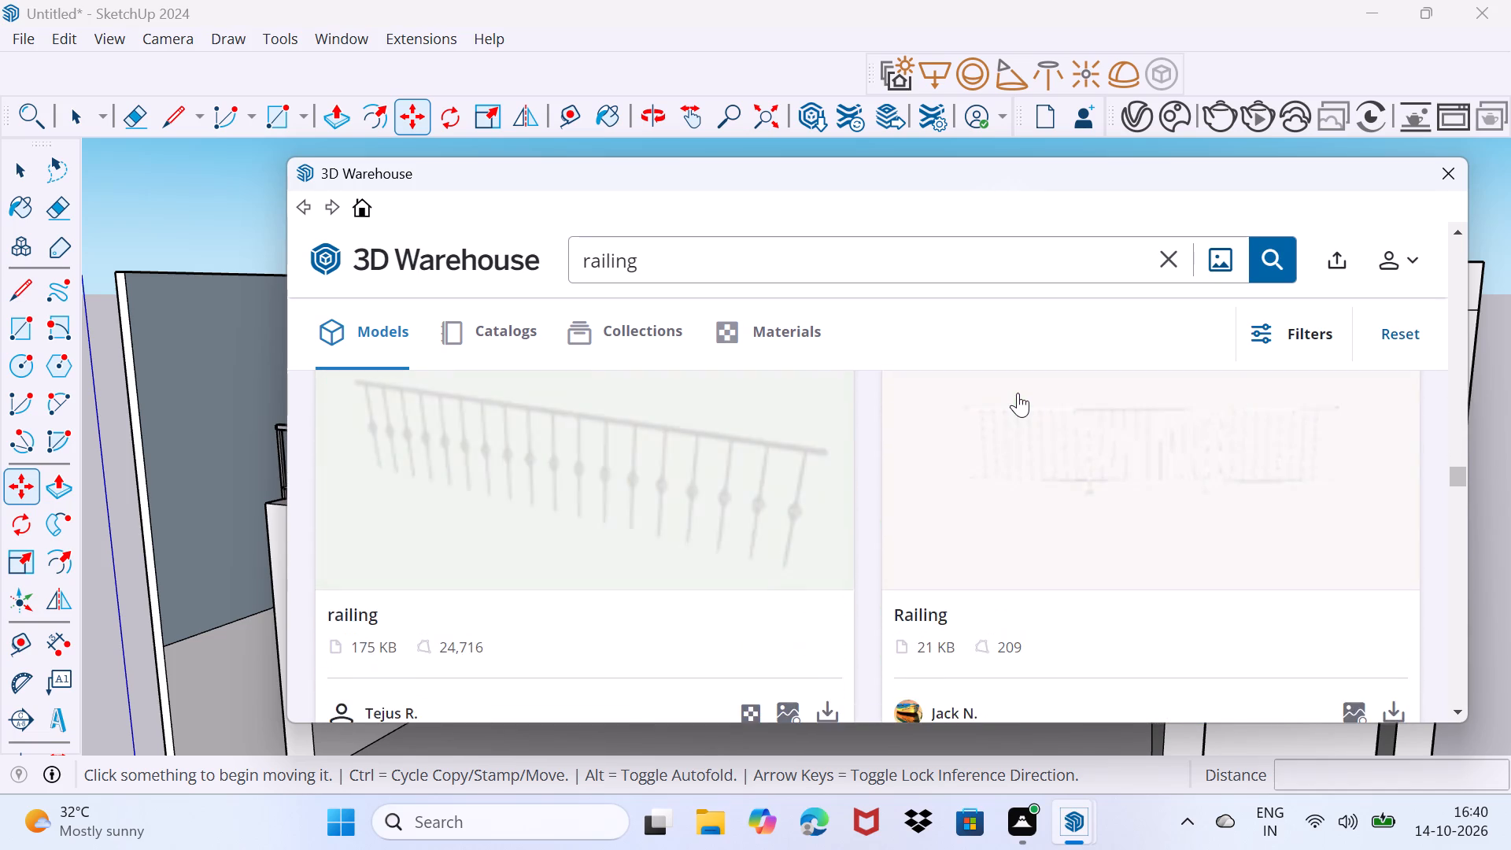
scroll(1018, 393, "down", 7)
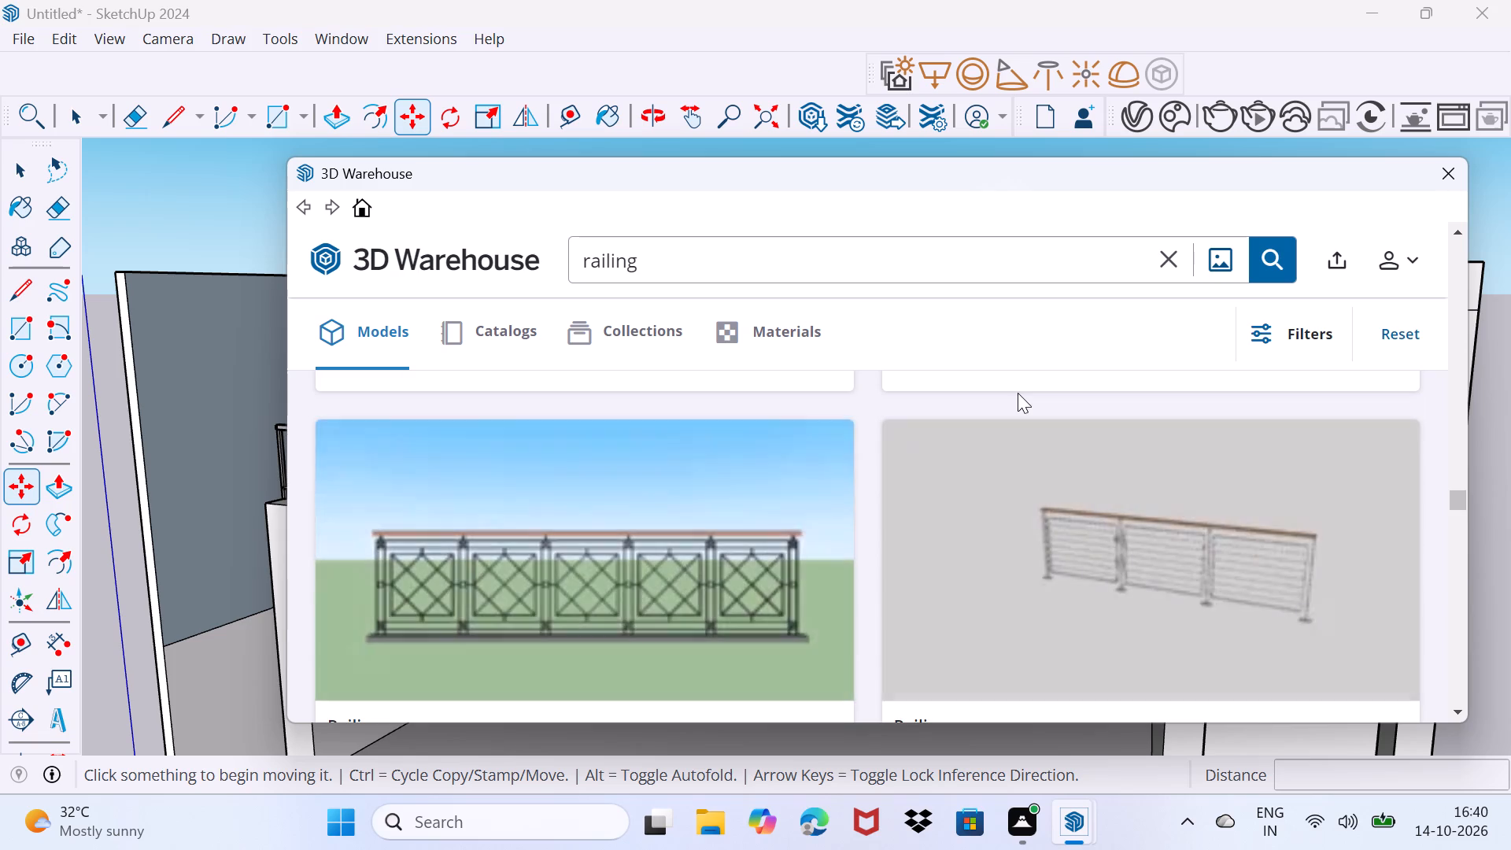
scroll(1018, 393, "down", 2)
scroll(1018, 393, "up", 1)
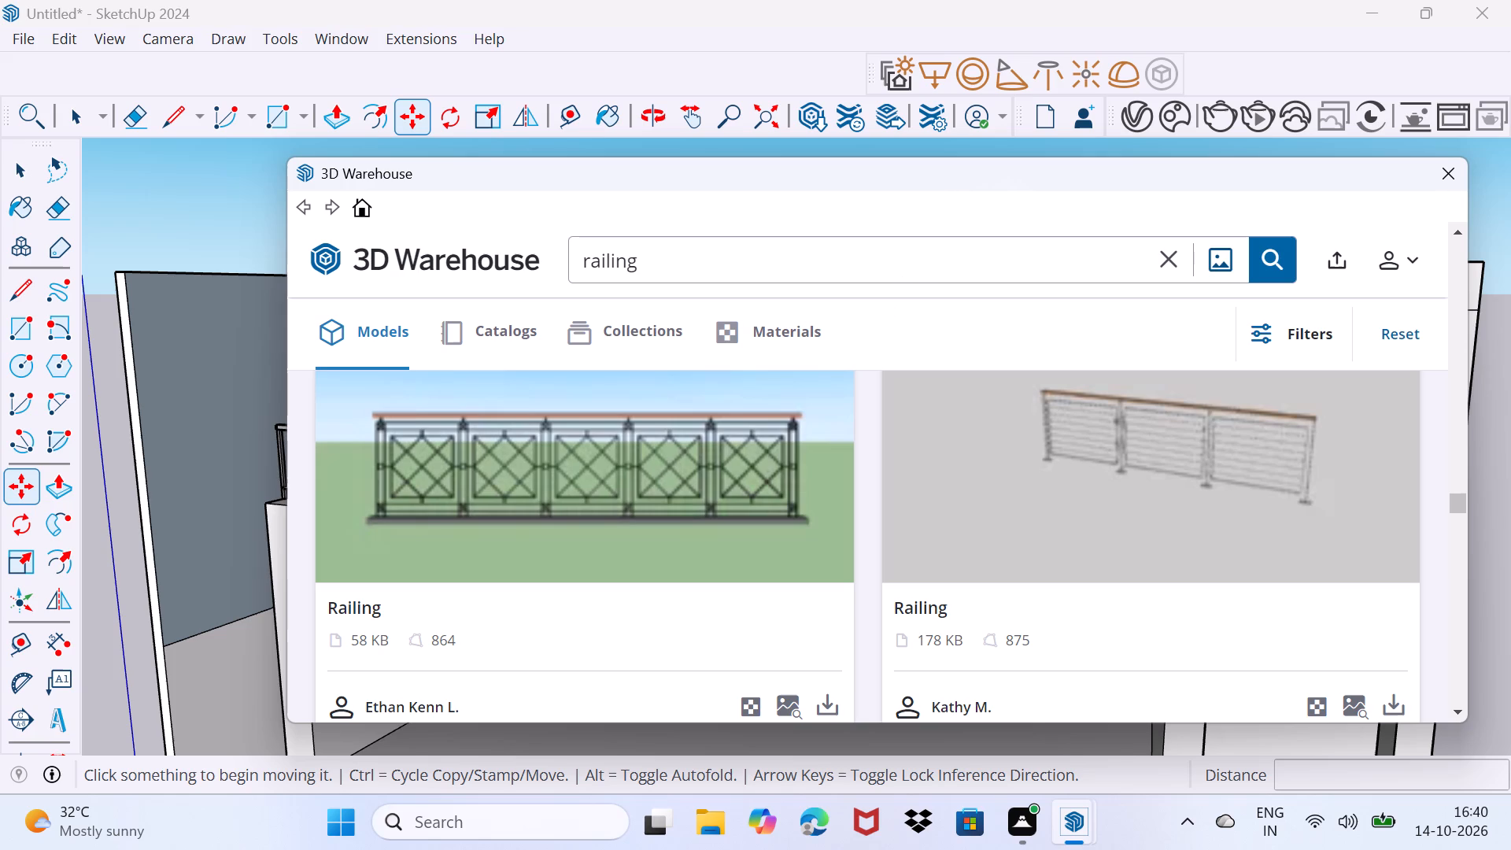
Go back to the 35 KB black two-panel railing with horizontal bars and download it directly into the model.
scroll(1129, 438, "up", 10)
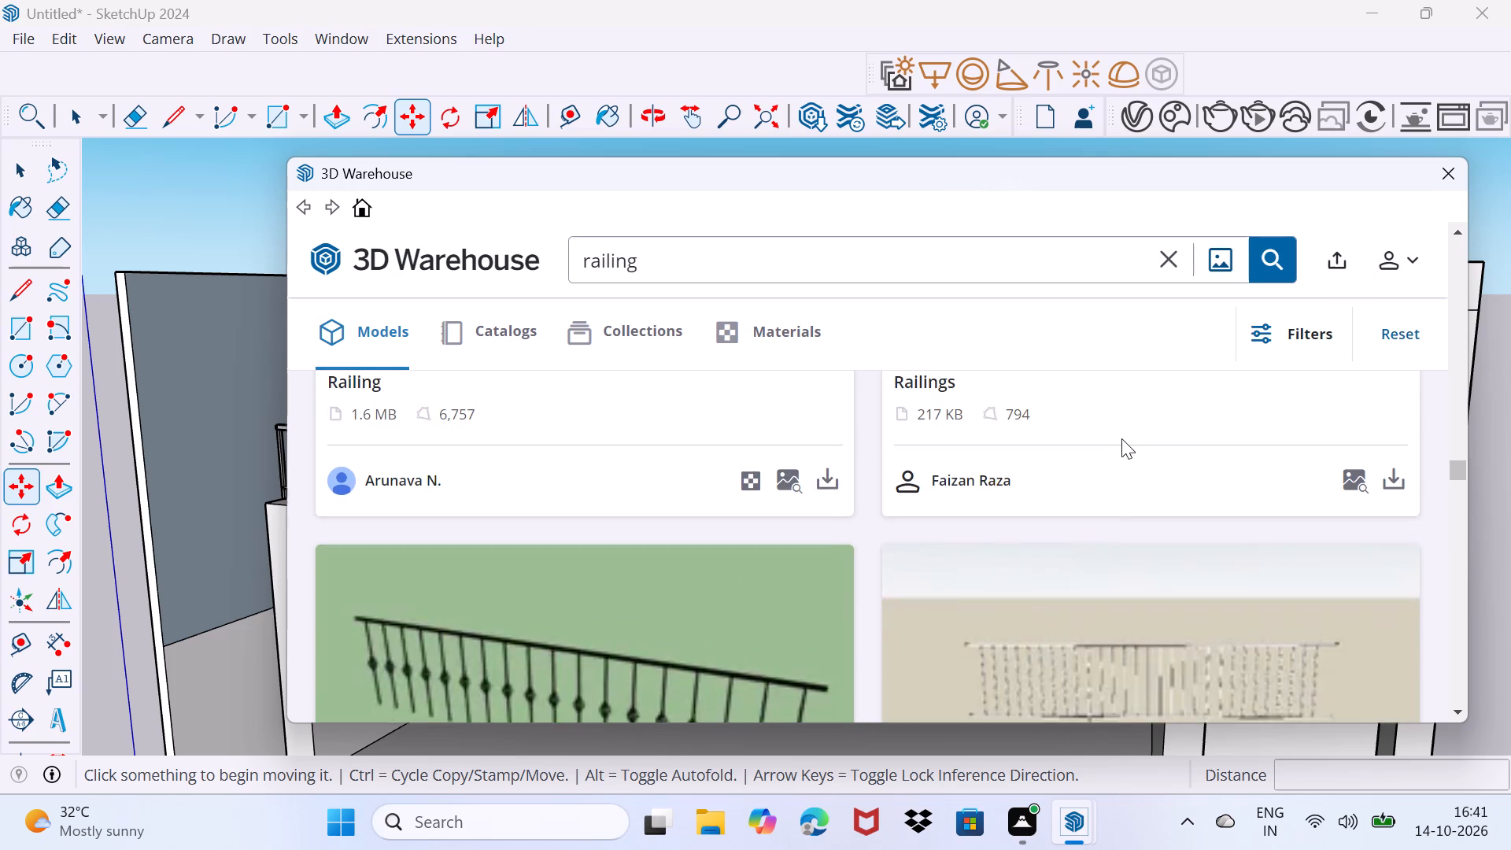
scroll(1120, 436, "up", 16)
scroll(1121, 435, "down", 1)
scroll(1121, 435, "up", 2)
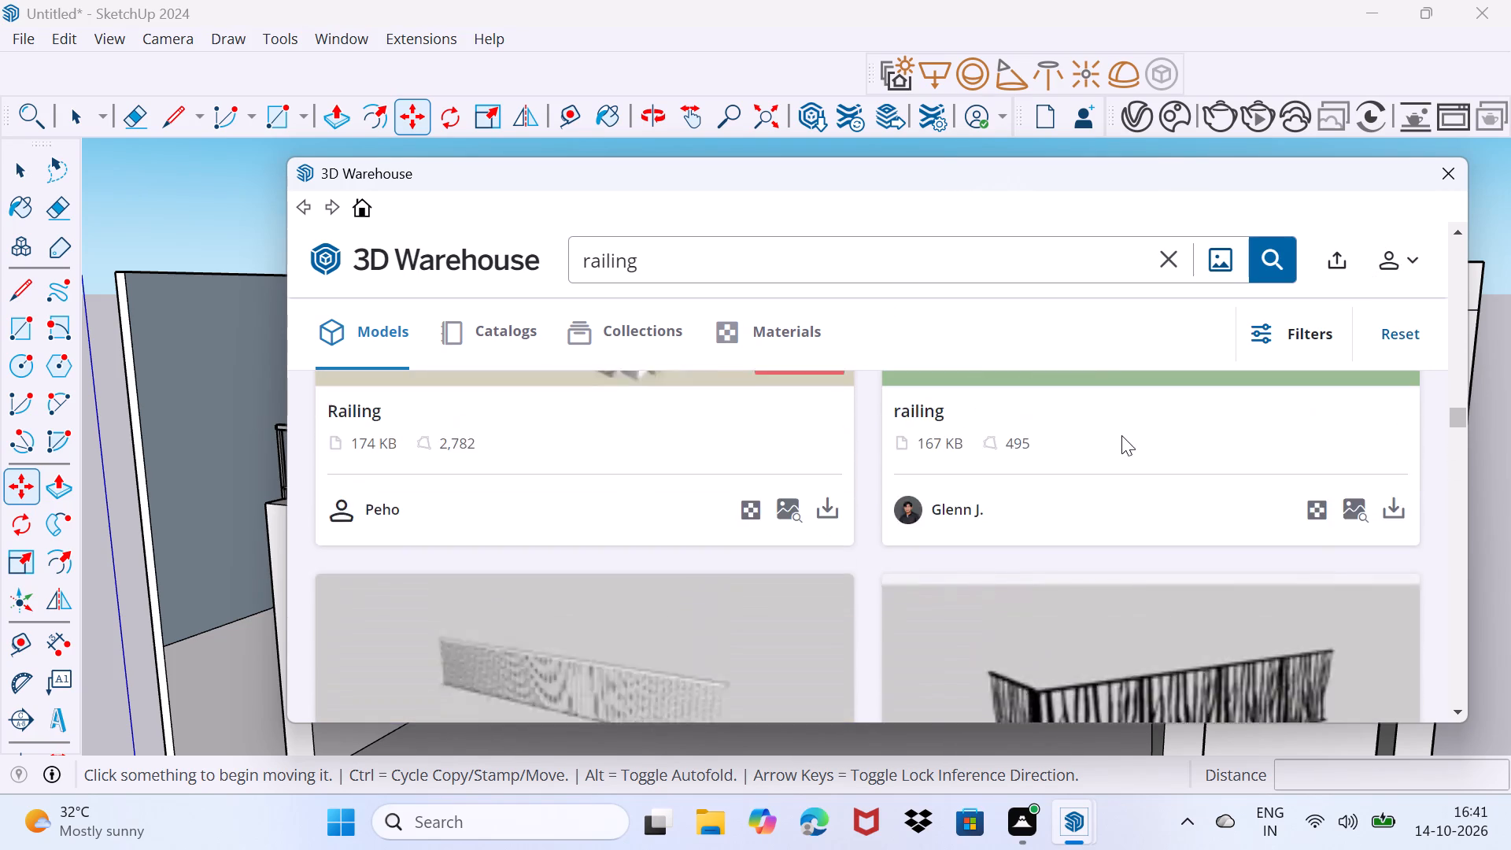
scroll(1121, 435, "up", 16)
scroll(1121, 435, "up", 5)
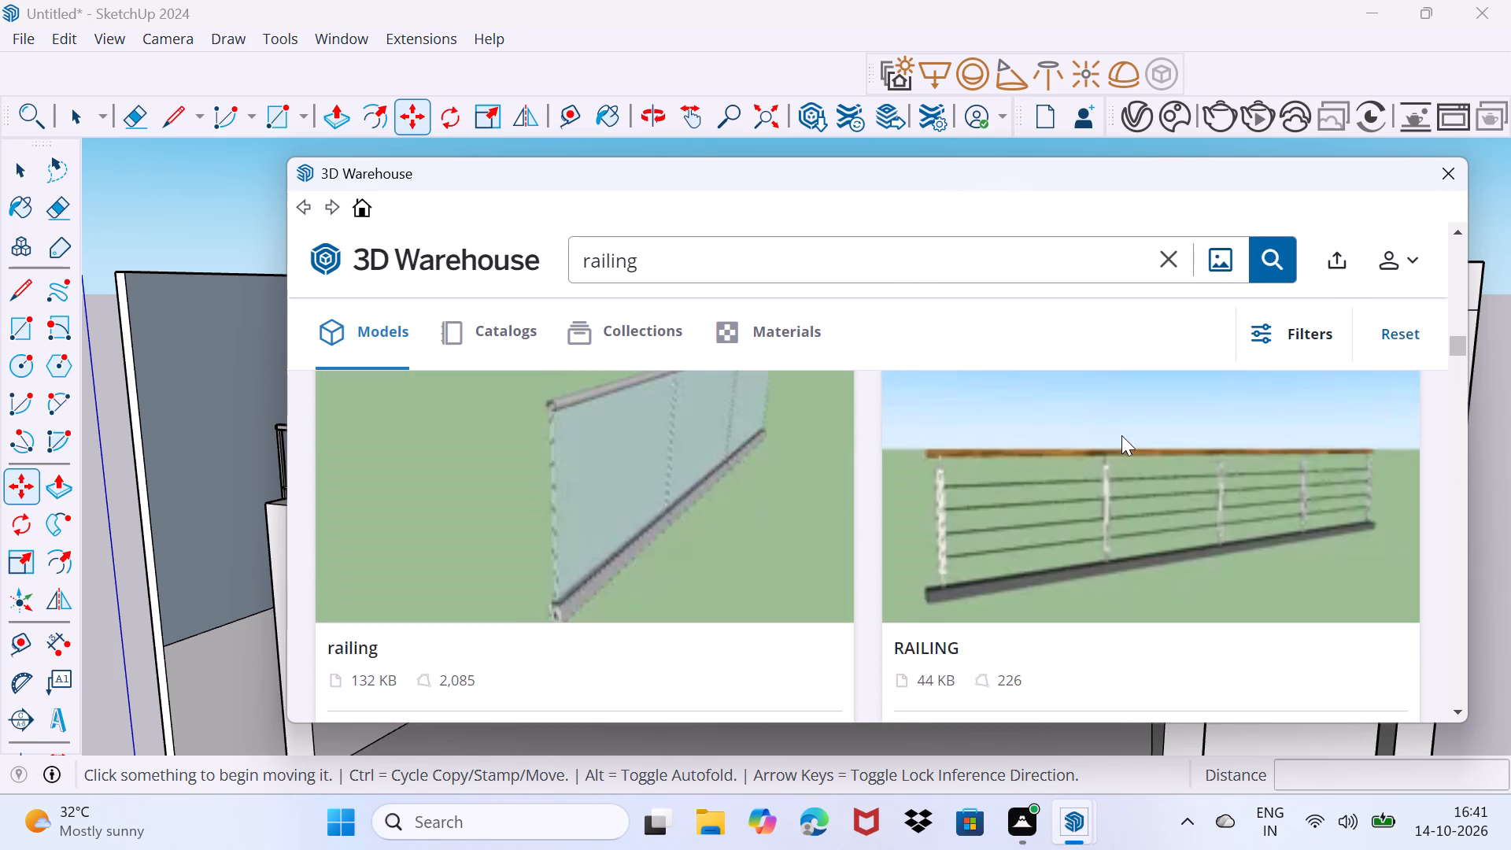
scroll(1121, 435, "down", 6)
scroll(1128, 426, "up", 2)
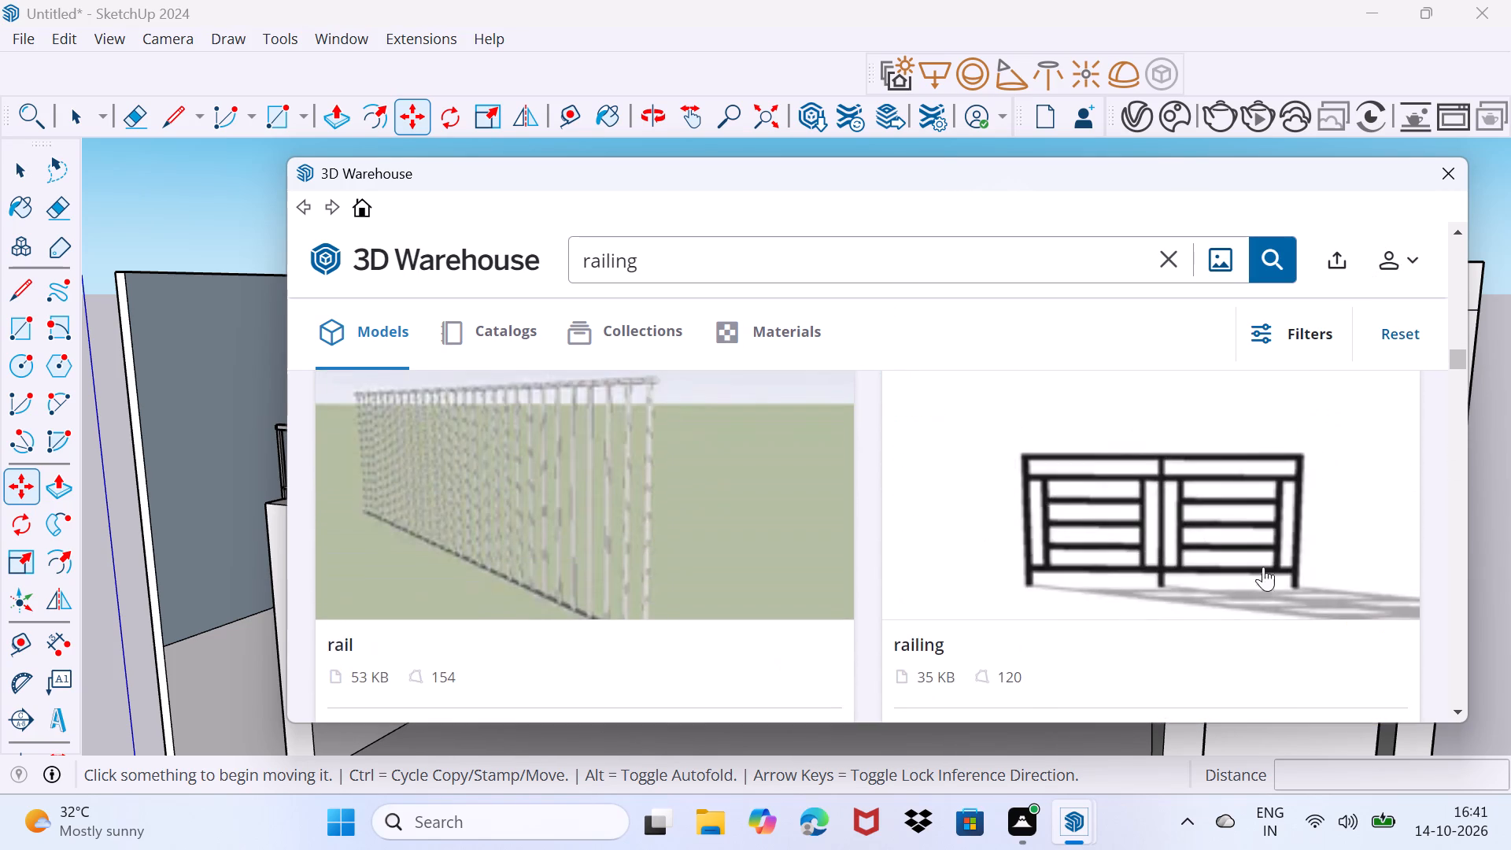
scroll(1342, 519, "down", 4)
scroll(1346, 515, "up", 2)
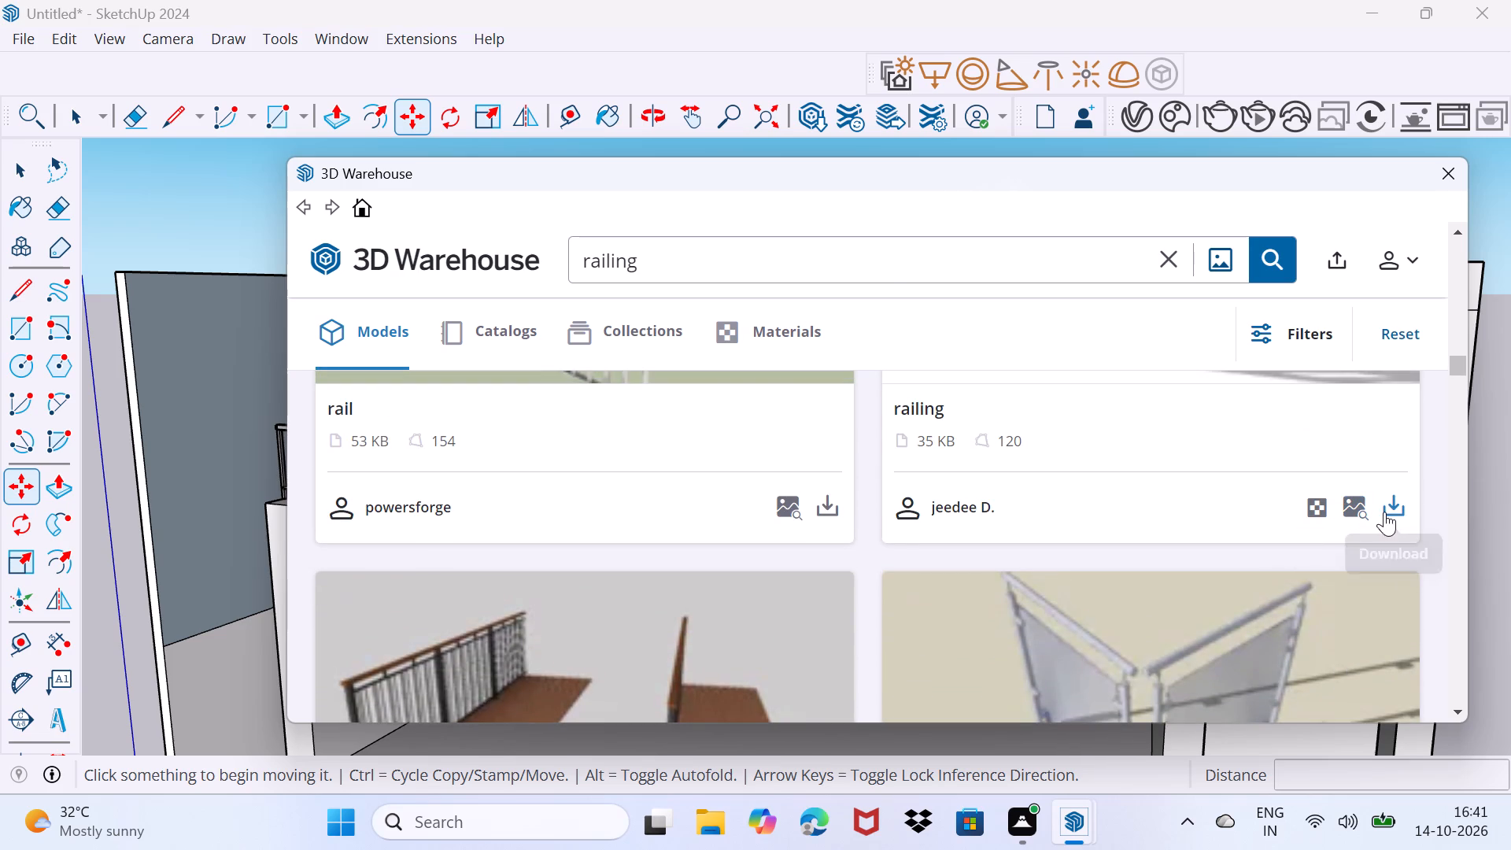
left_click(1386, 511)
left_click(815, 484)
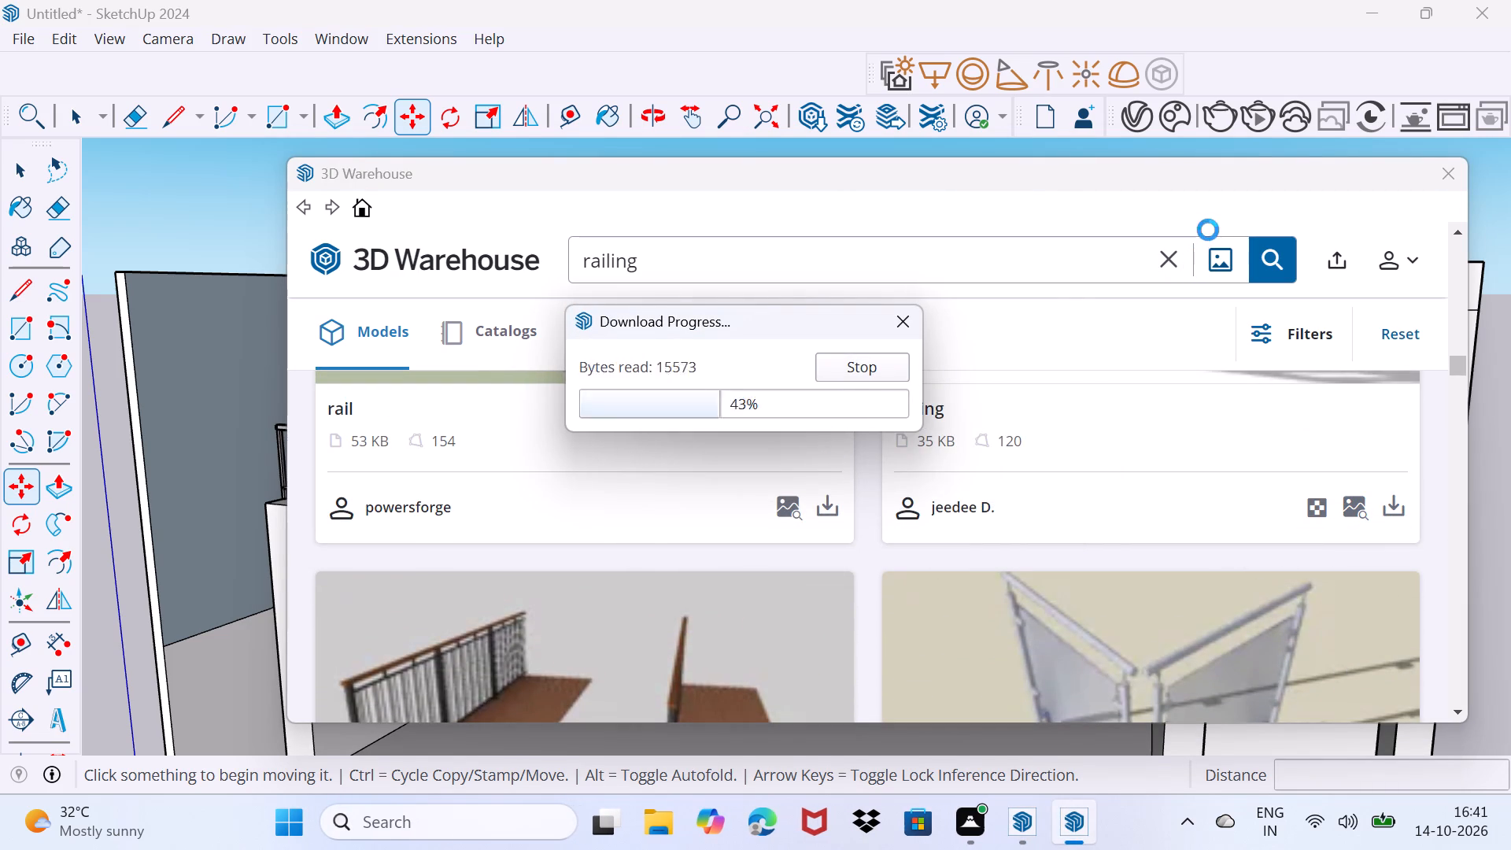
Place the downloaded two-panel railing on the terrace's front edge, between the existing baluster railing and the dividing wall.
scroll(524, 544, "up", 4)
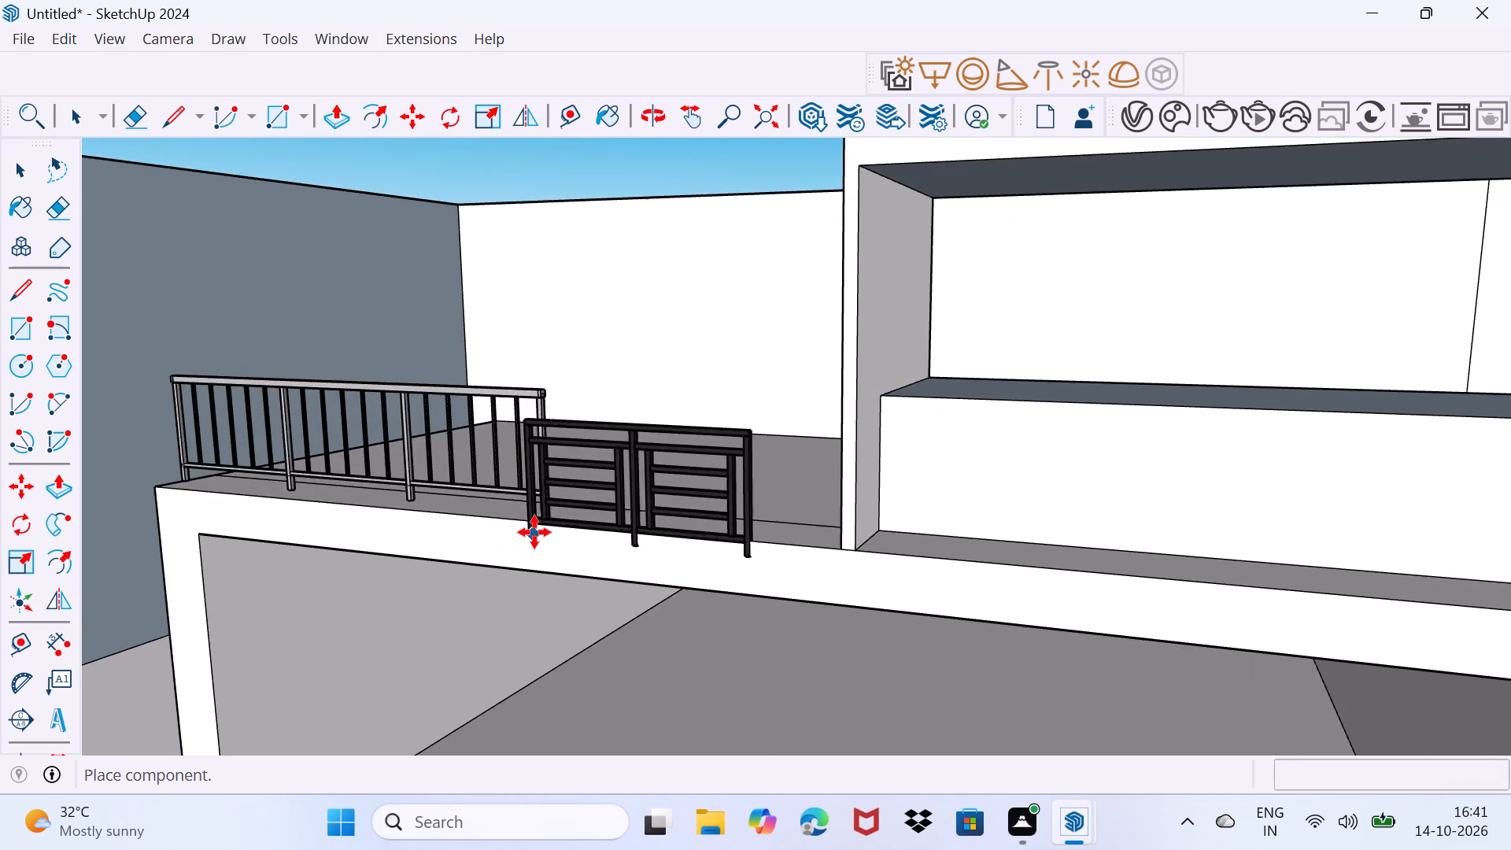
scroll(534, 532, "up", 3)
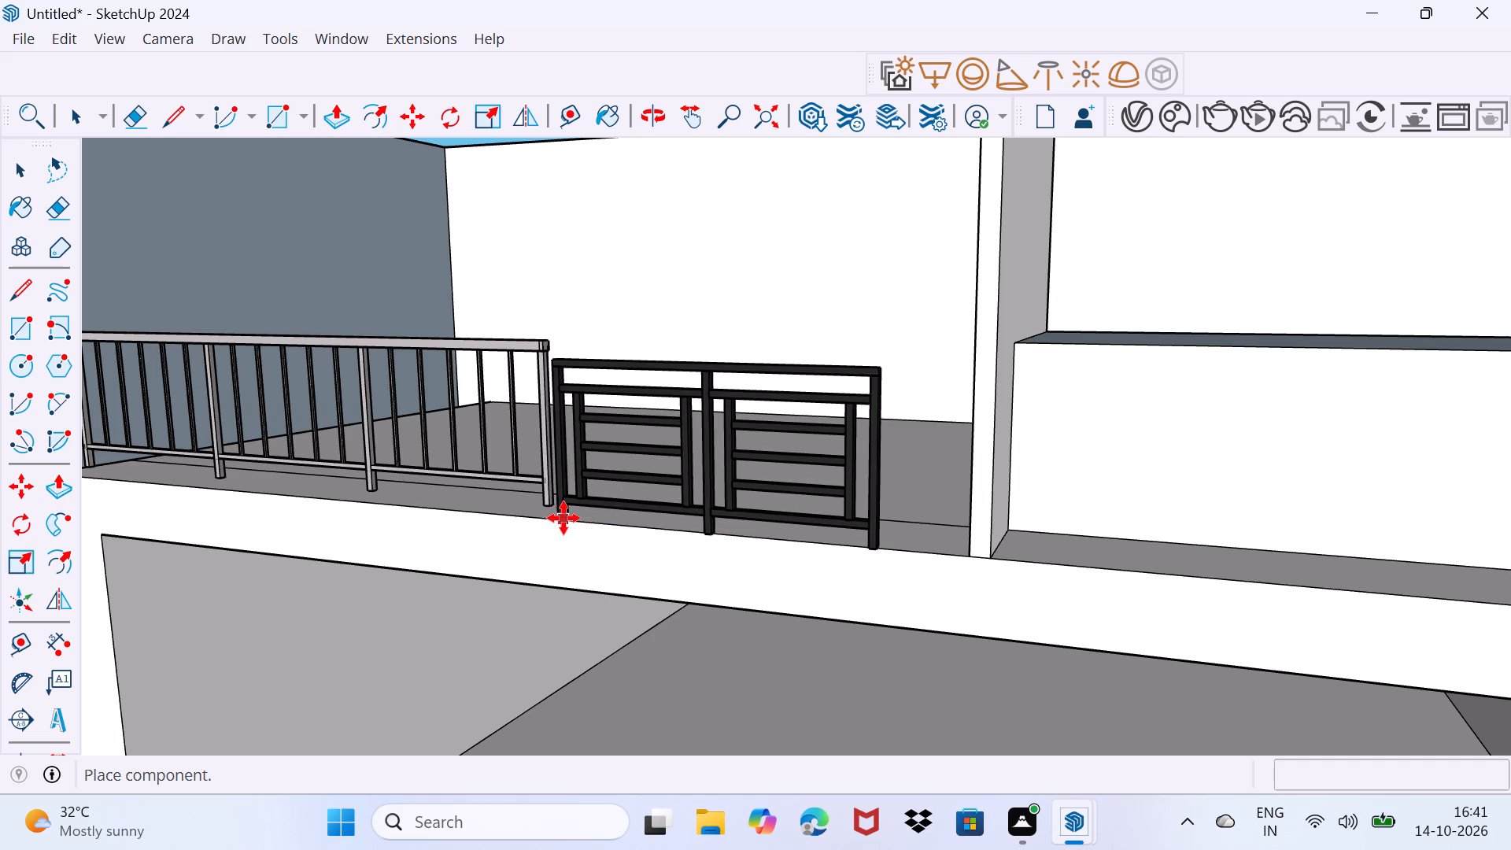
left_click(639, 526)
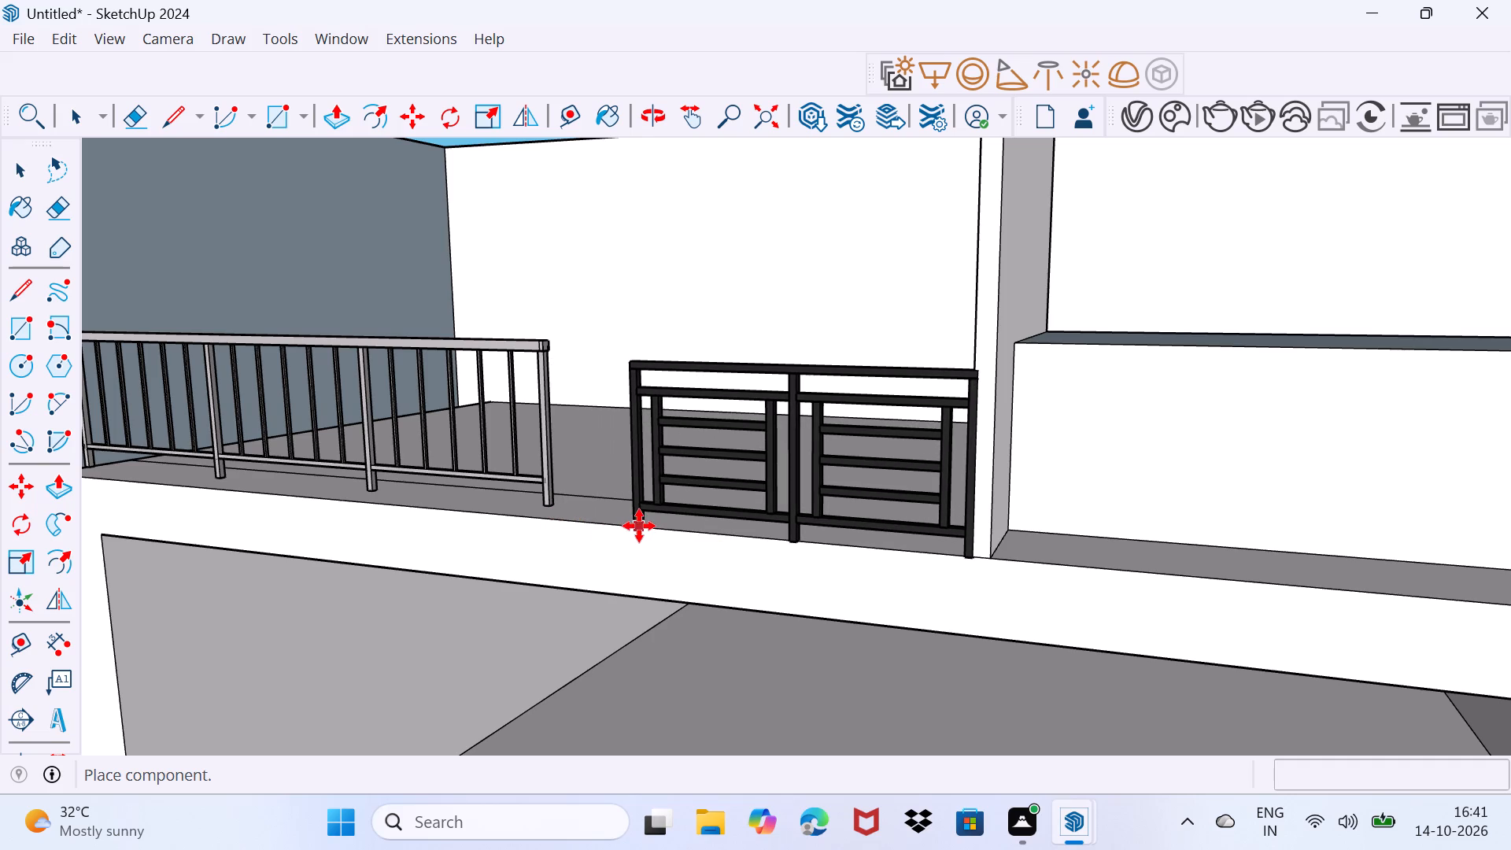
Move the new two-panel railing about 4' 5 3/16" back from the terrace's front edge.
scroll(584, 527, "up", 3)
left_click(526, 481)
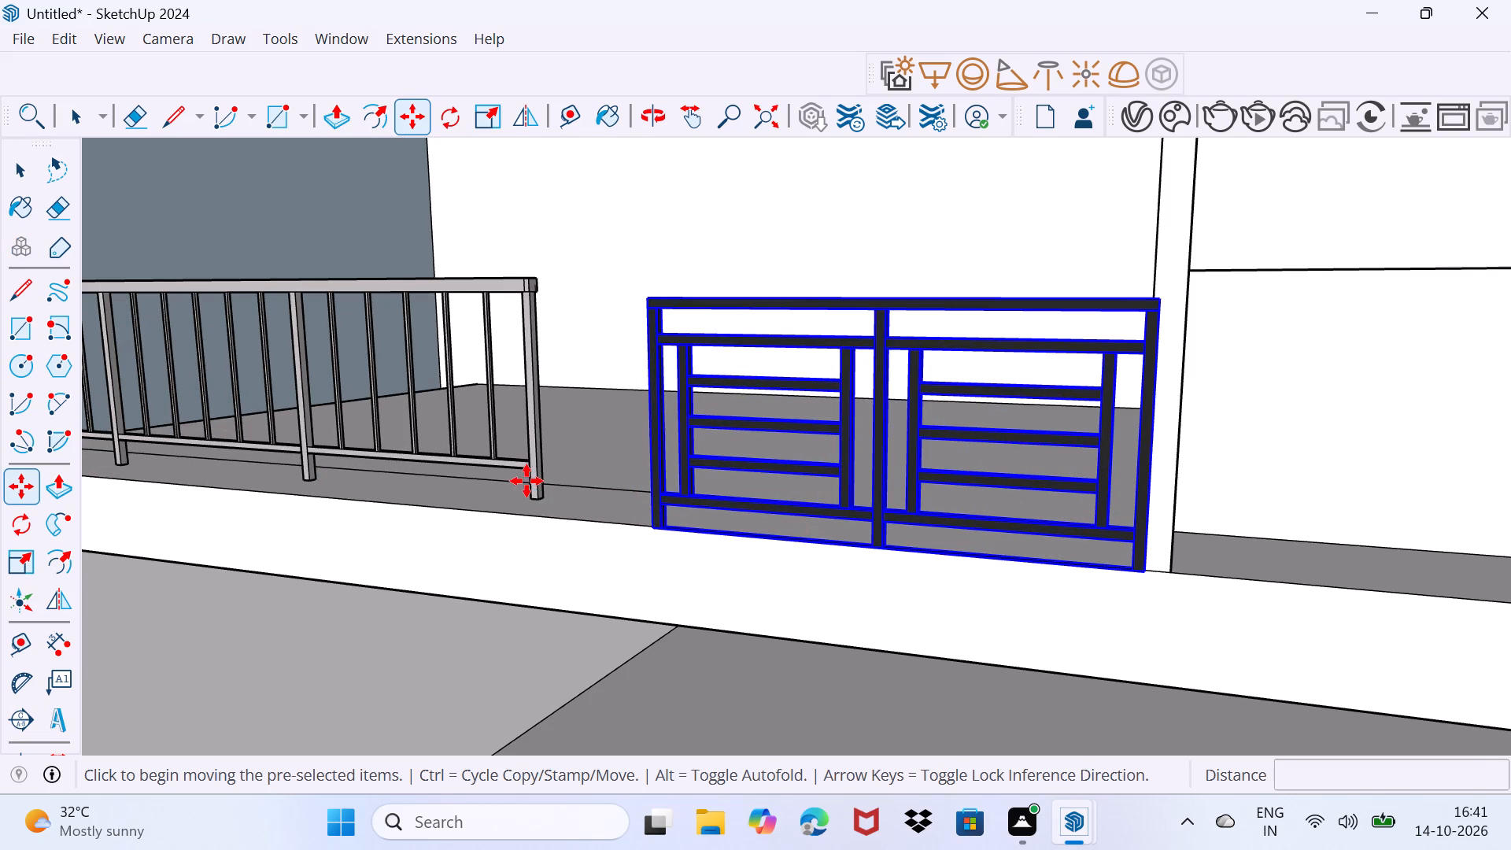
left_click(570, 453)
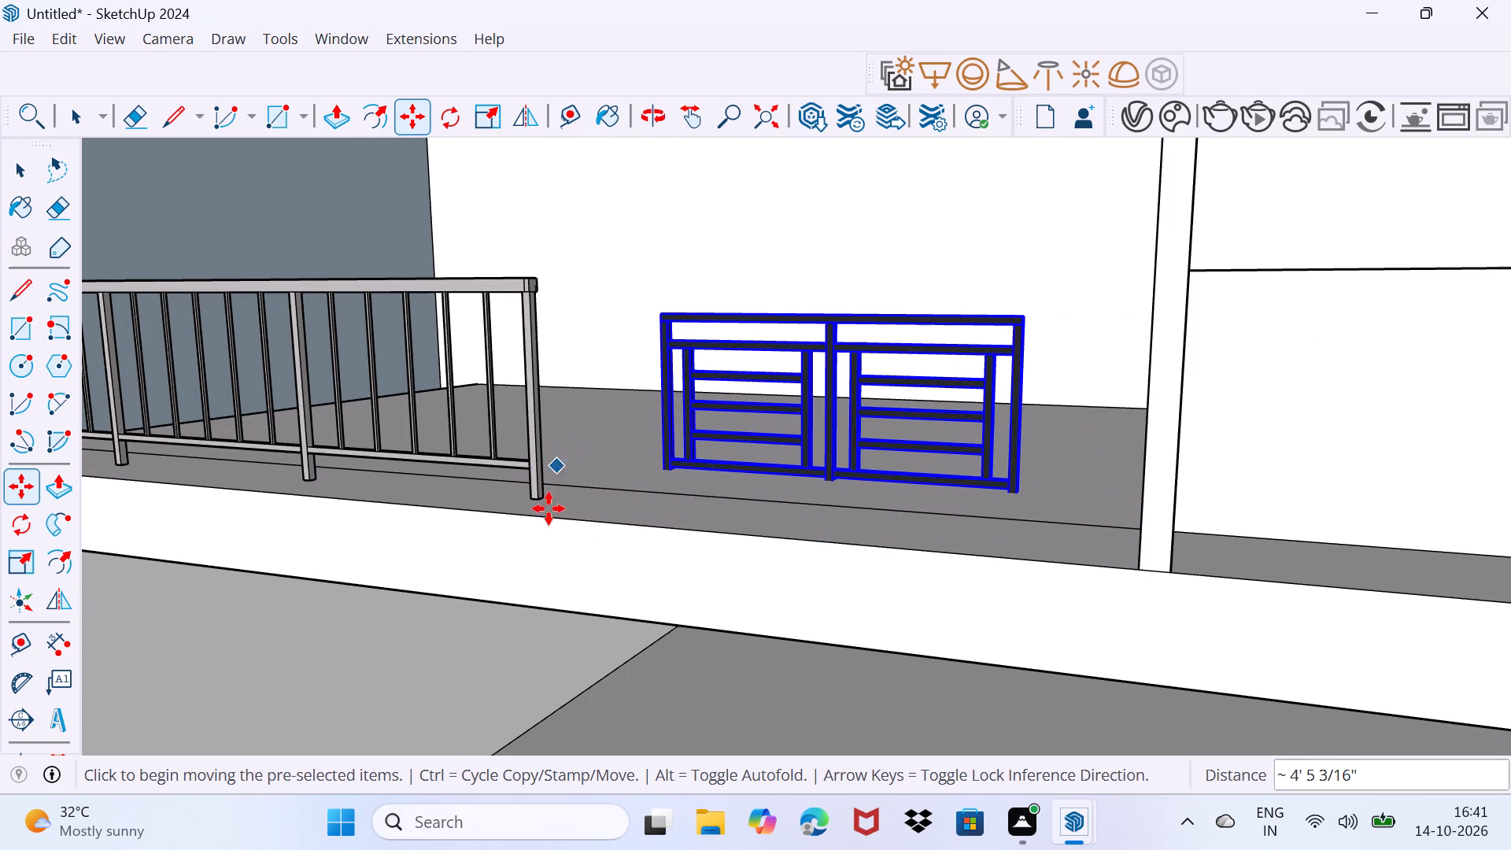
Delete the old baluster railing from the terrace's front edge.
key("space")
left_click(541, 471)
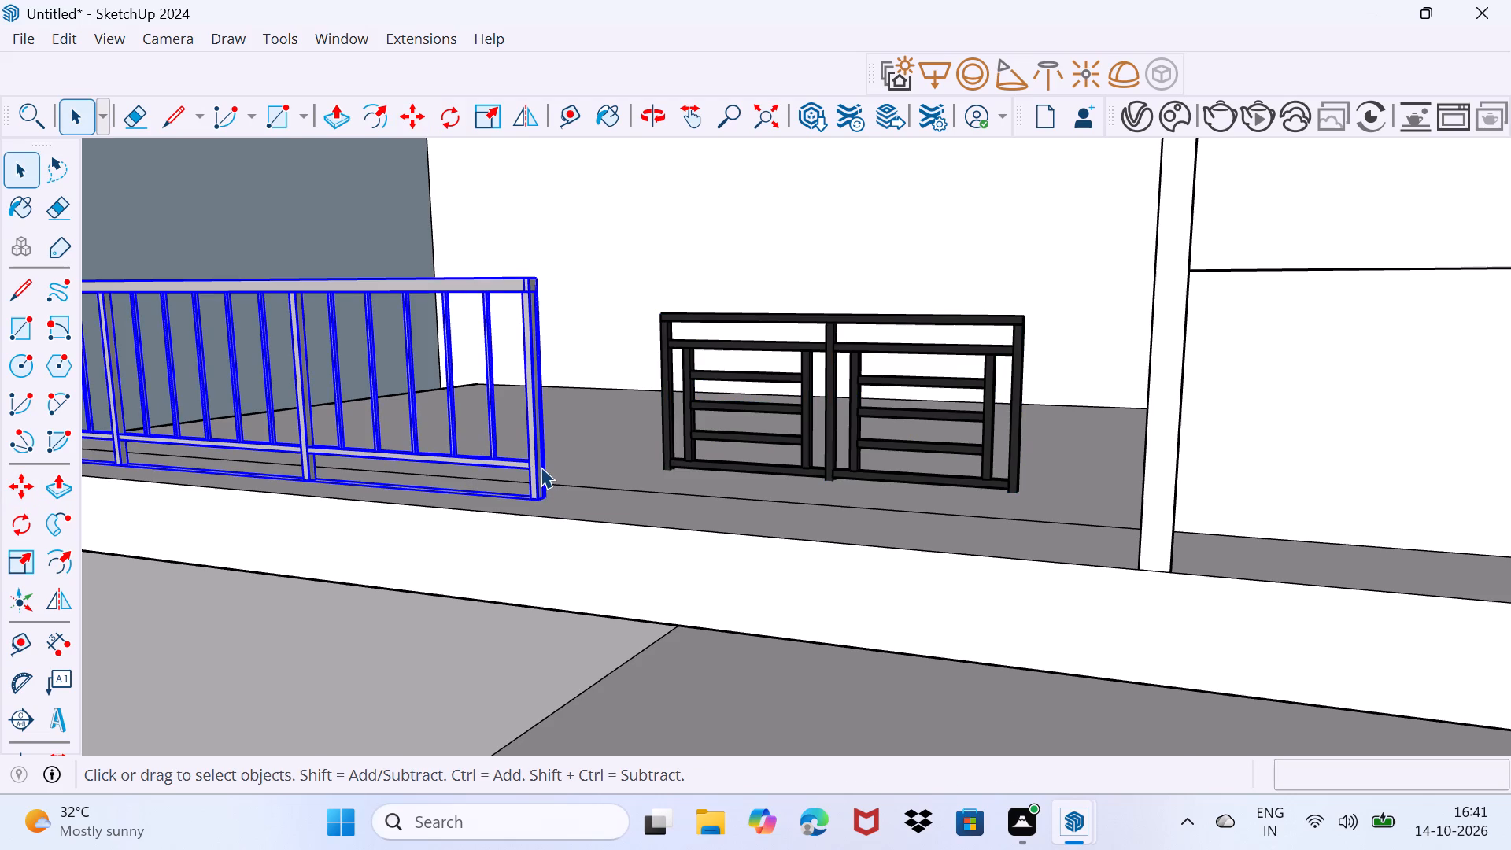
key("Delete")
Move the two-panel railing about 3' 8 7/8" forward to the terrace's front edge beside the dividing wall, and lower it about 1 1/4".
left_click(729, 430)
scroll(747, 460, "down", 2)
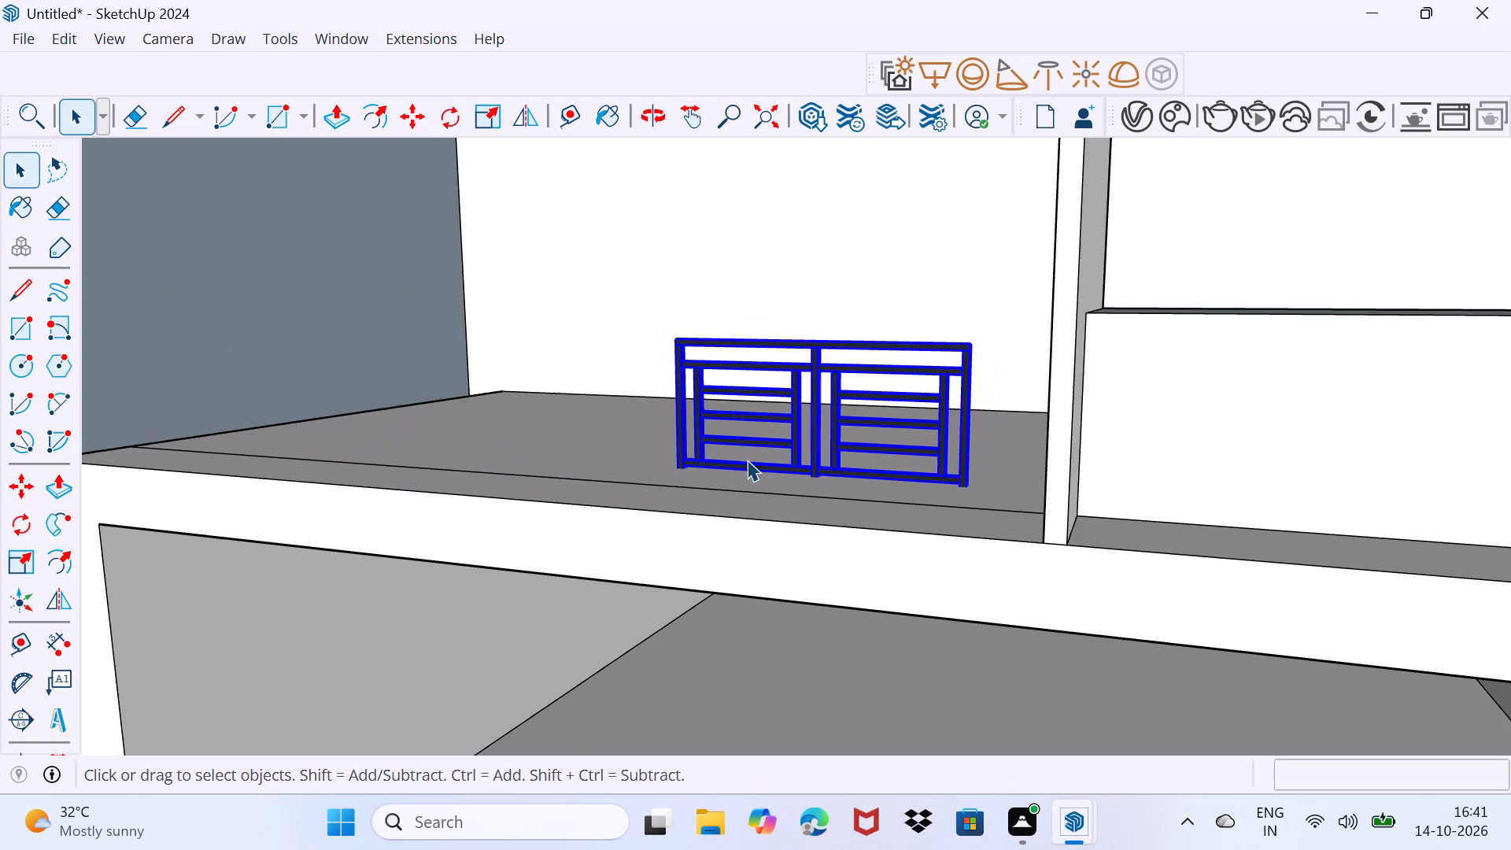
scroll(892, 544, "up", 3)
middle_click_drag(897, 550, 1066, 564)
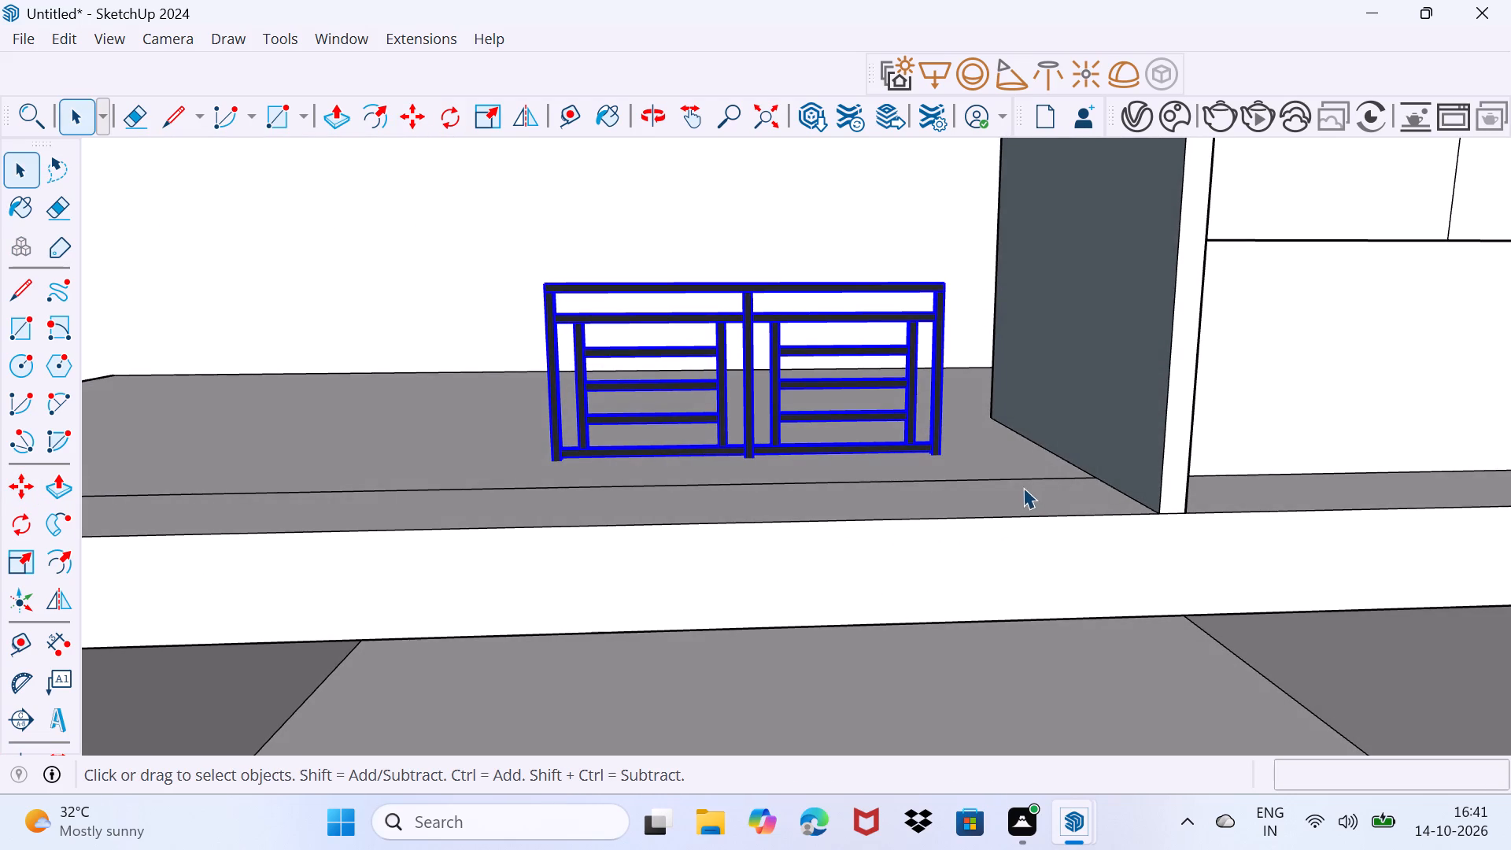
key("m")
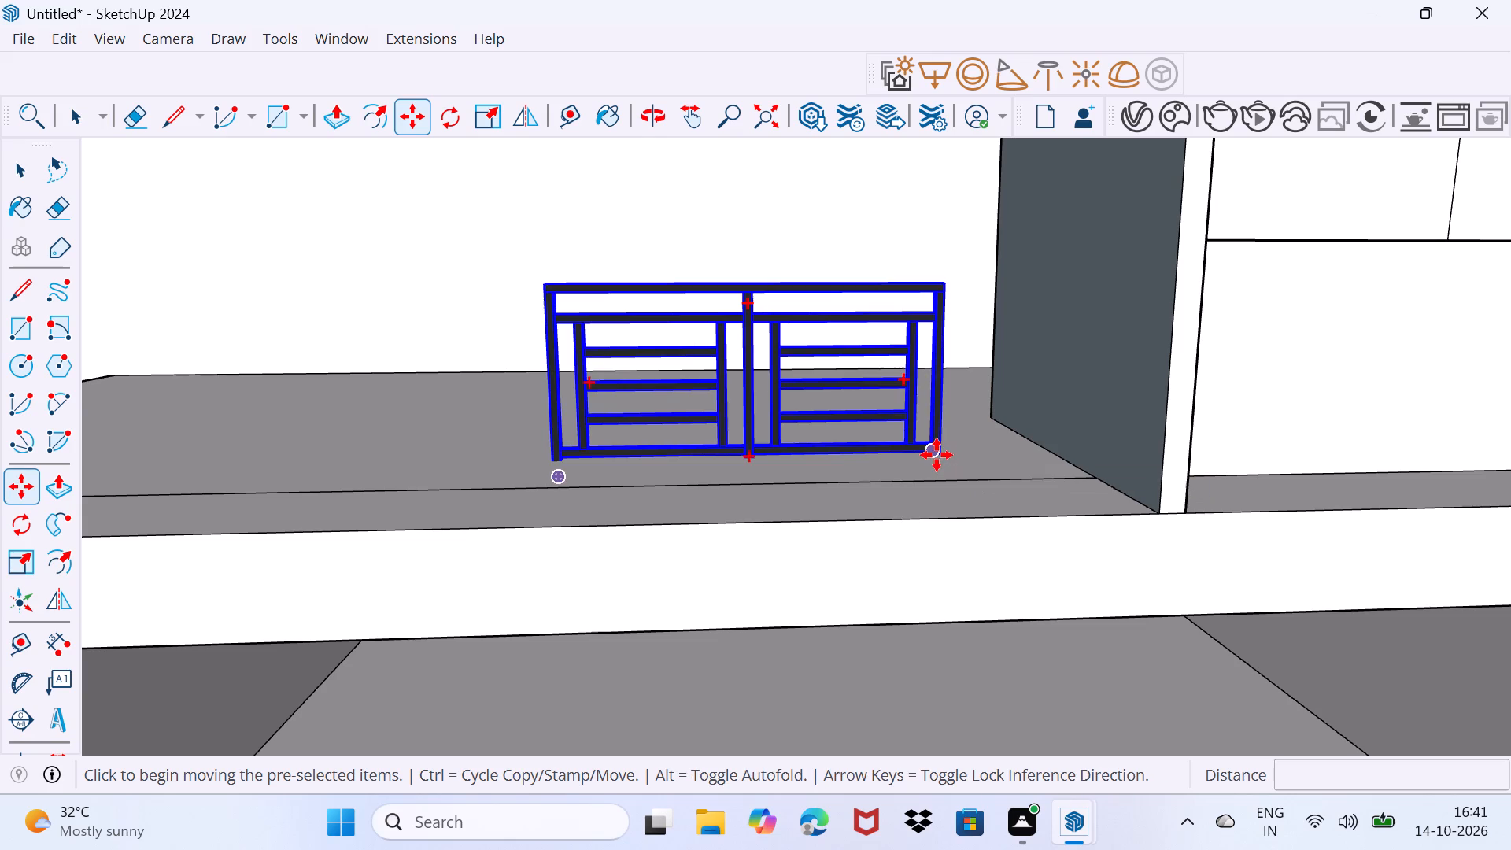
left_click(942, 464)
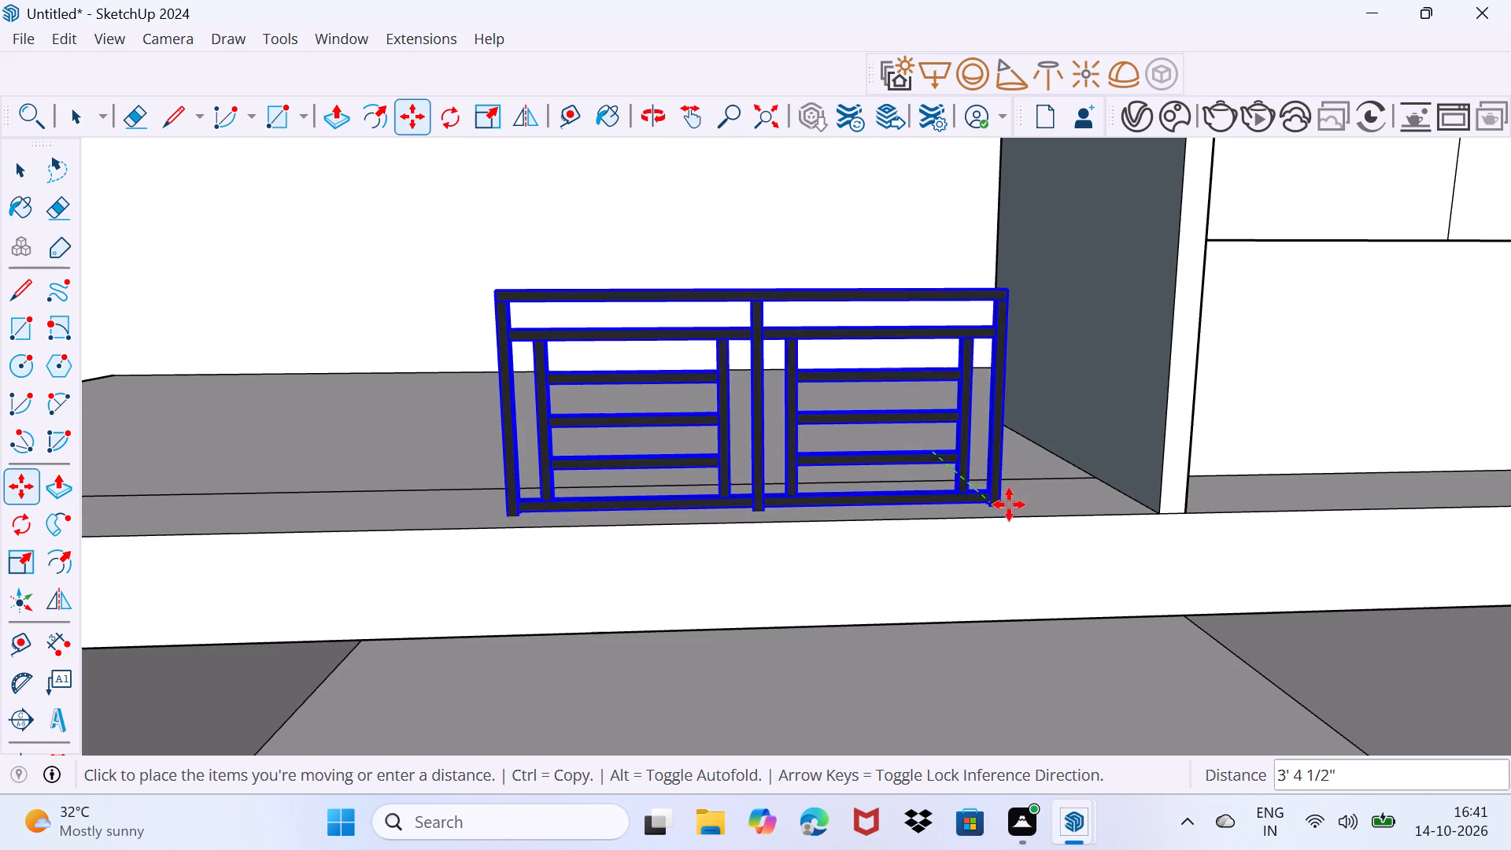
scroll(1016, 505, "up", 5)
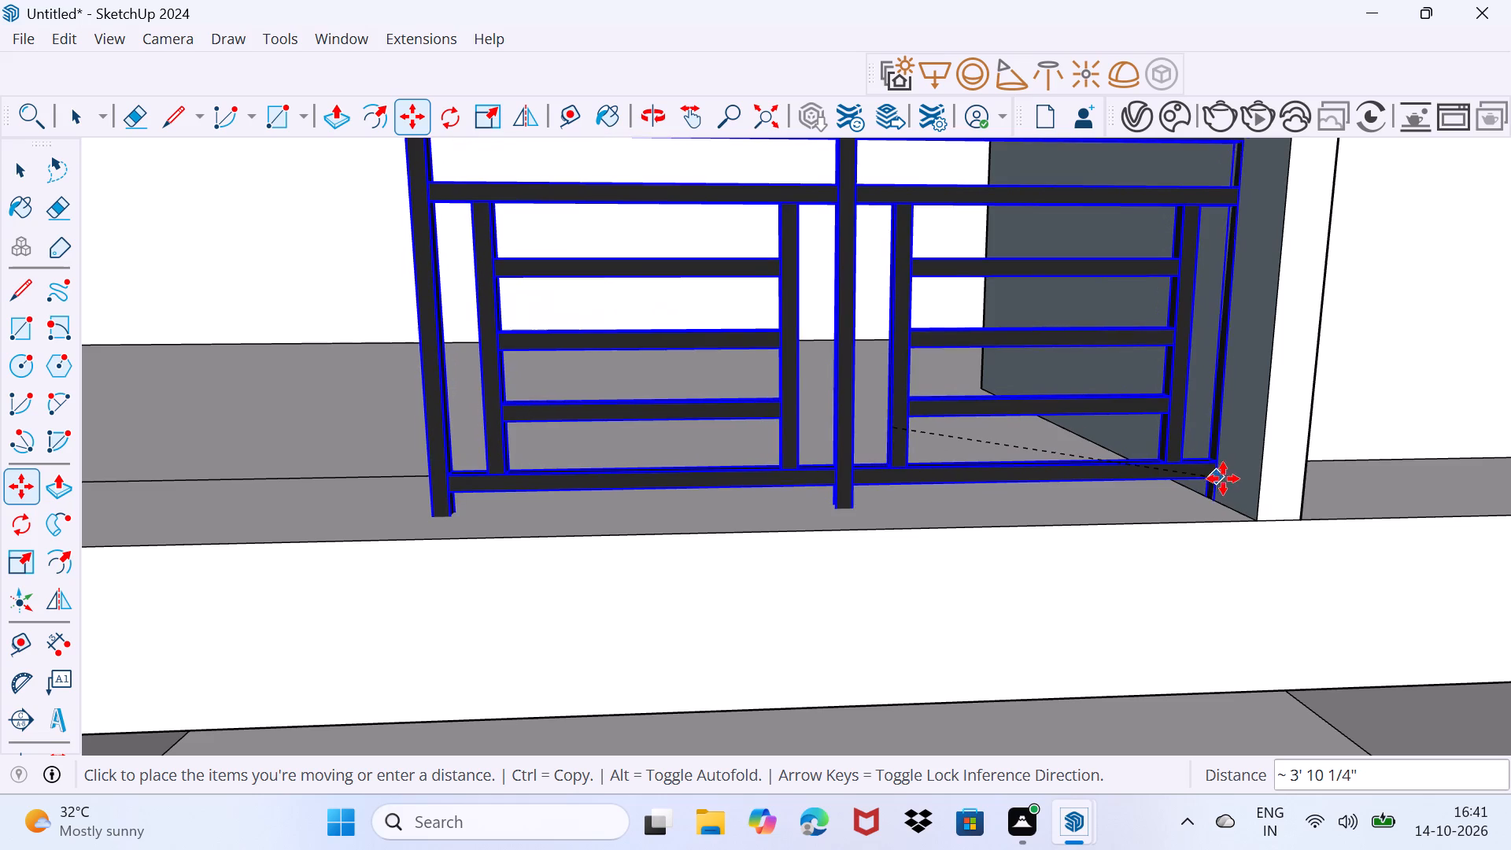
left_click(1210, 442)
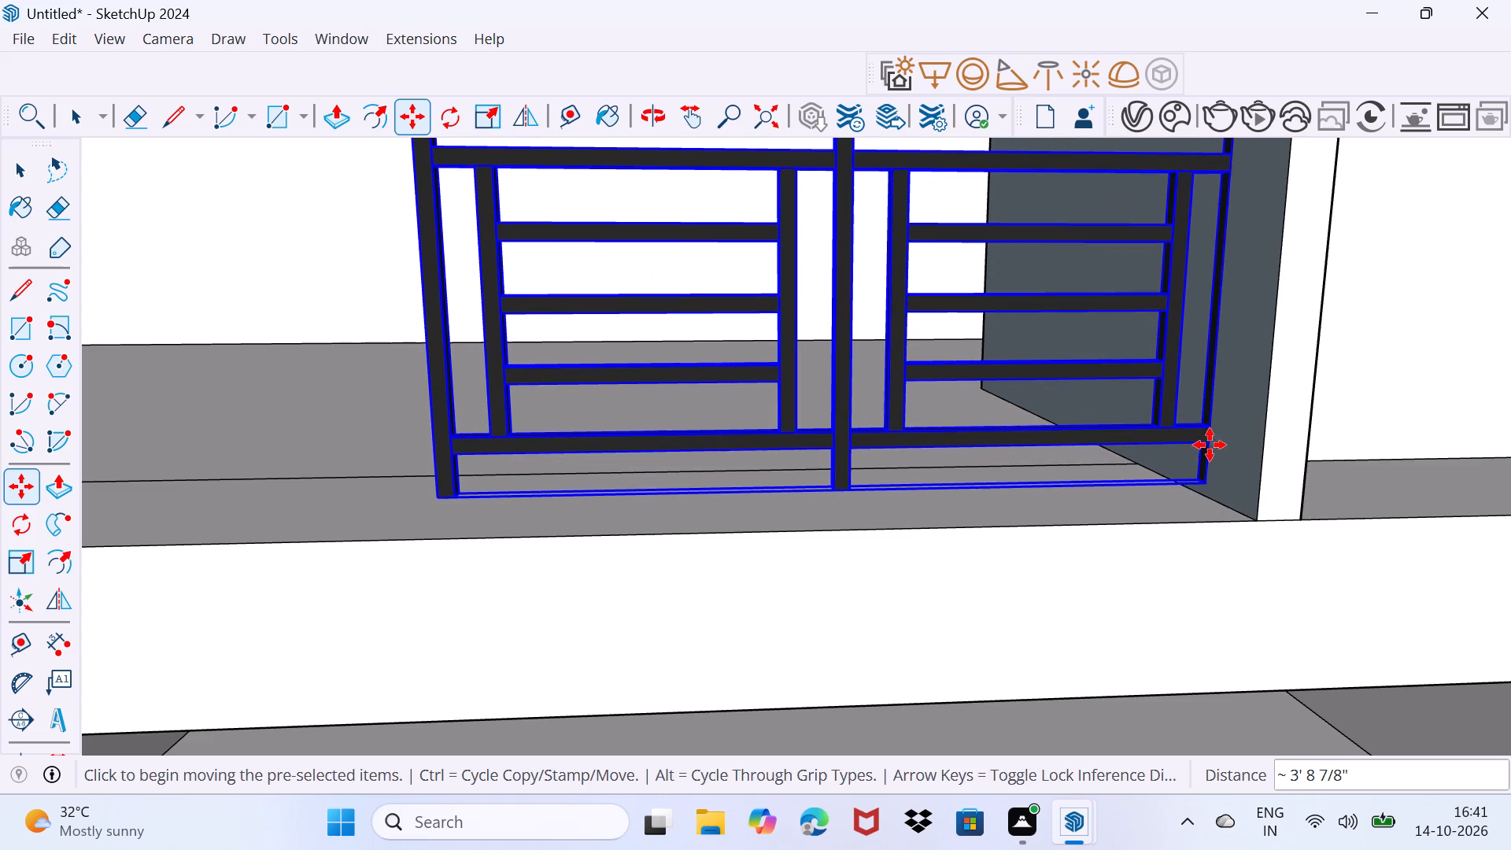
left_click(1209, 483)
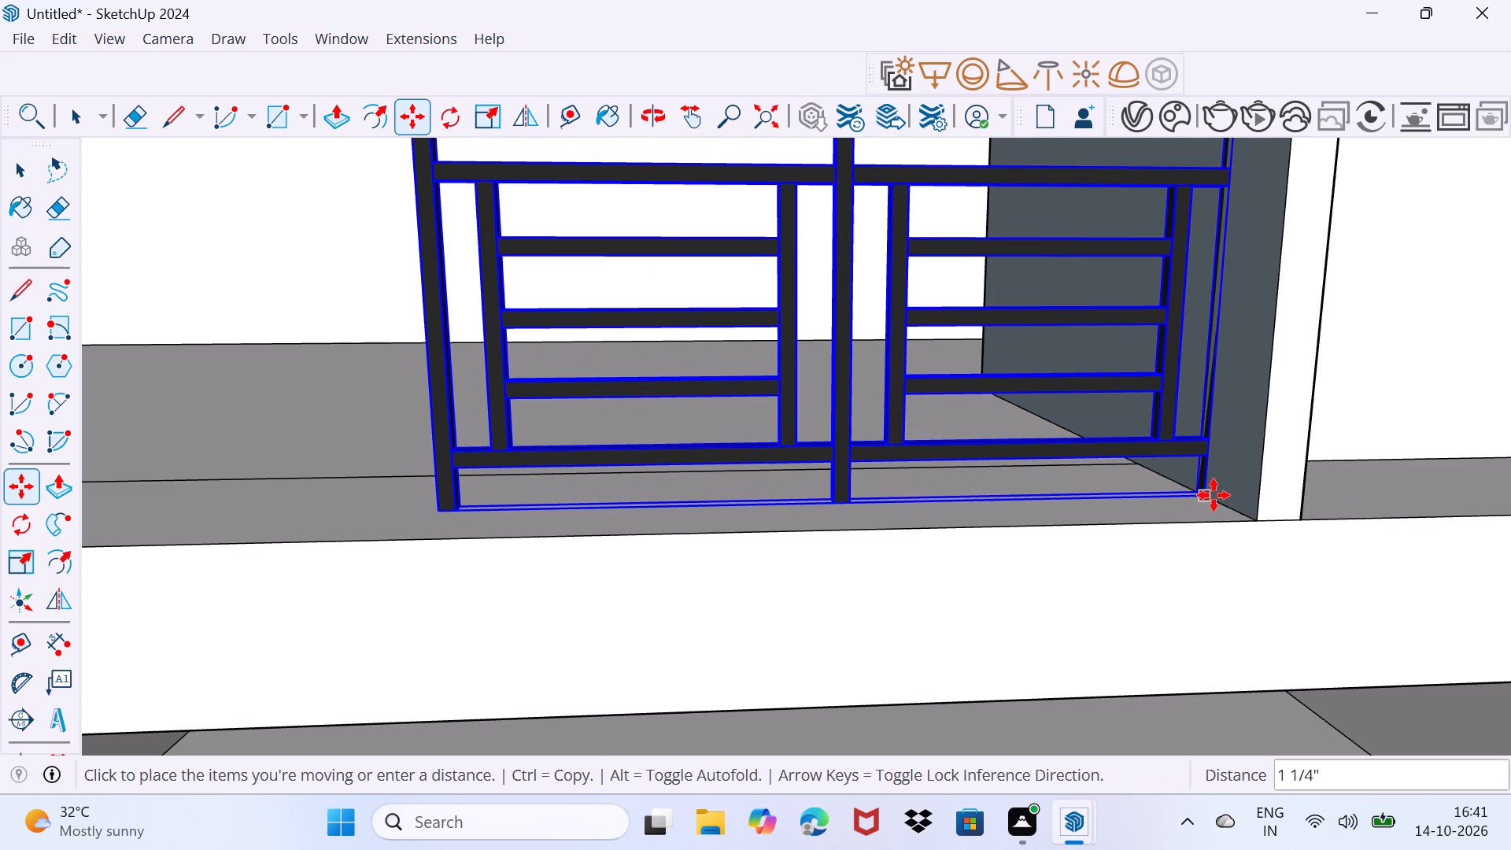
left_click(1214, 496)
Scale the railing along the red axis by about 3.57 so it spans from the dividing wall to the terrace slab's far end.
scroll(970, 459, "down", 5)
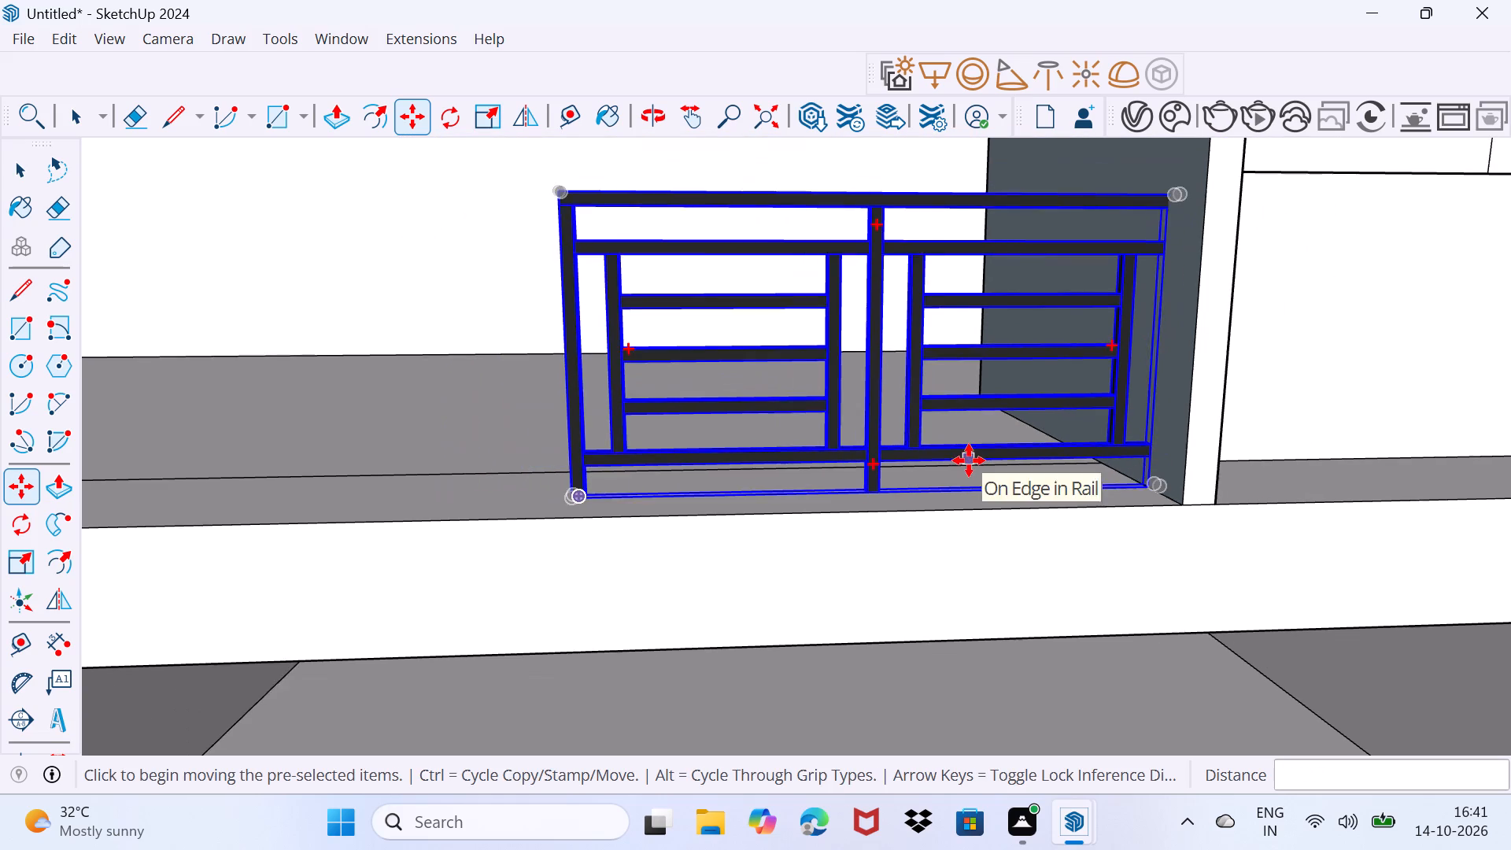
scroll(969, 460, "down", 4)
scroll(899, 456, "down", 1)
middle_click_drag(899, 456, 1044, 447)
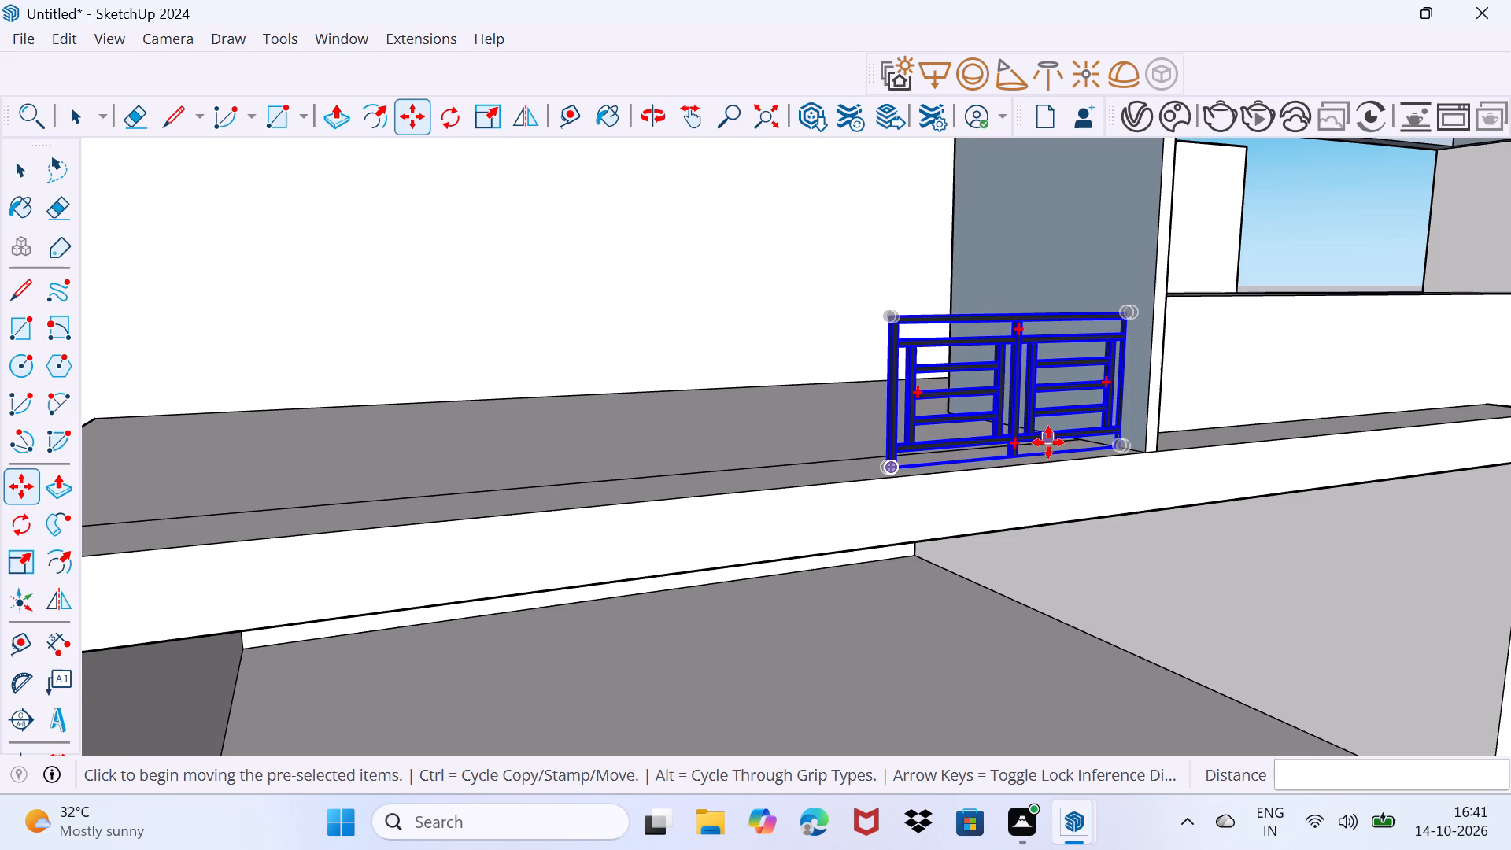
key("s")
scroll(981, 387, "up", 12)
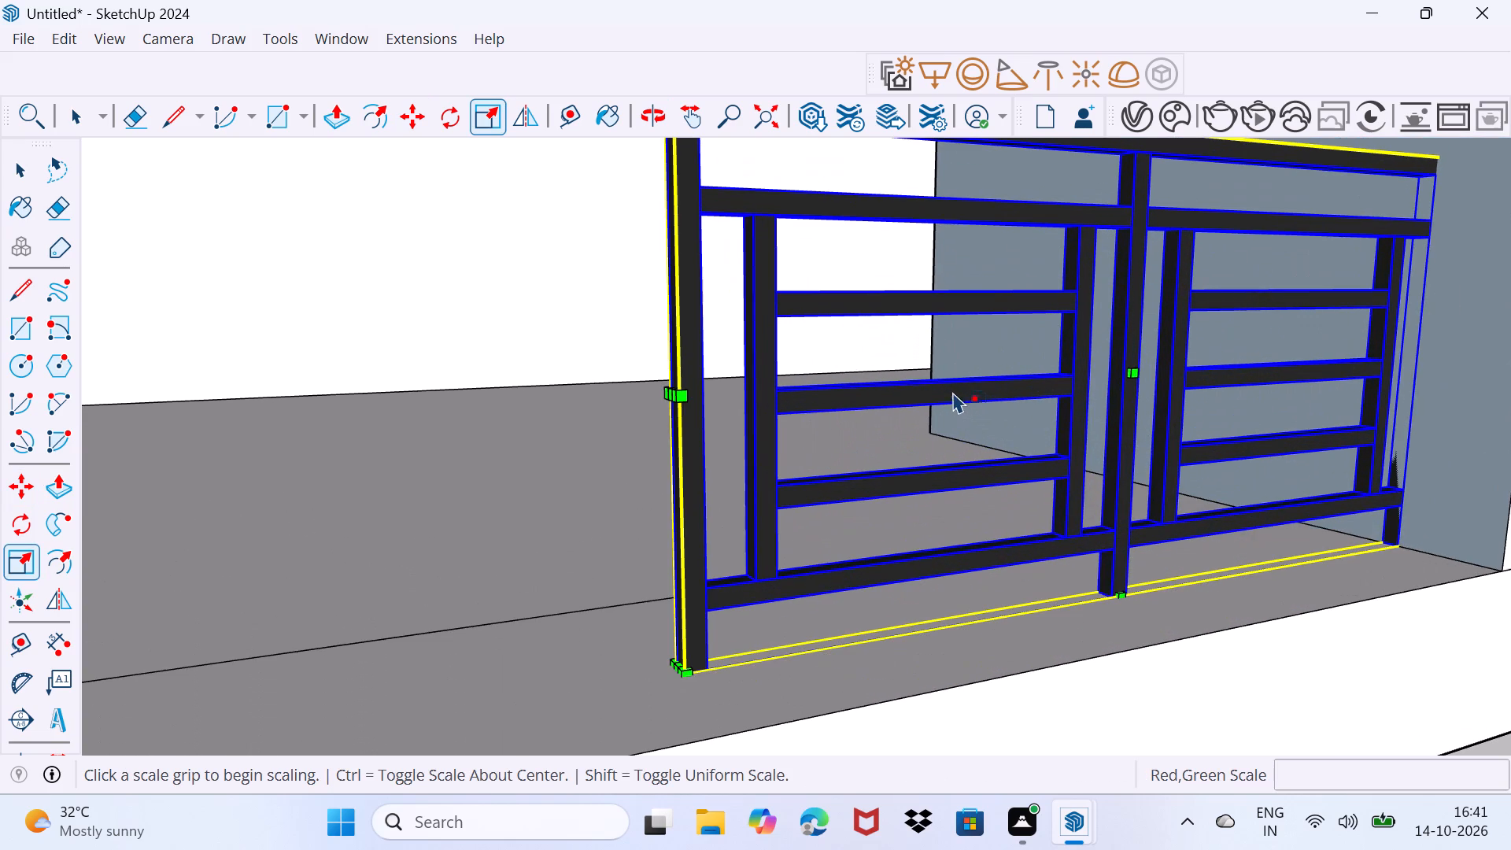
scroll(612, 392, "up", 4)
scroll(659, 402, "down", 2)
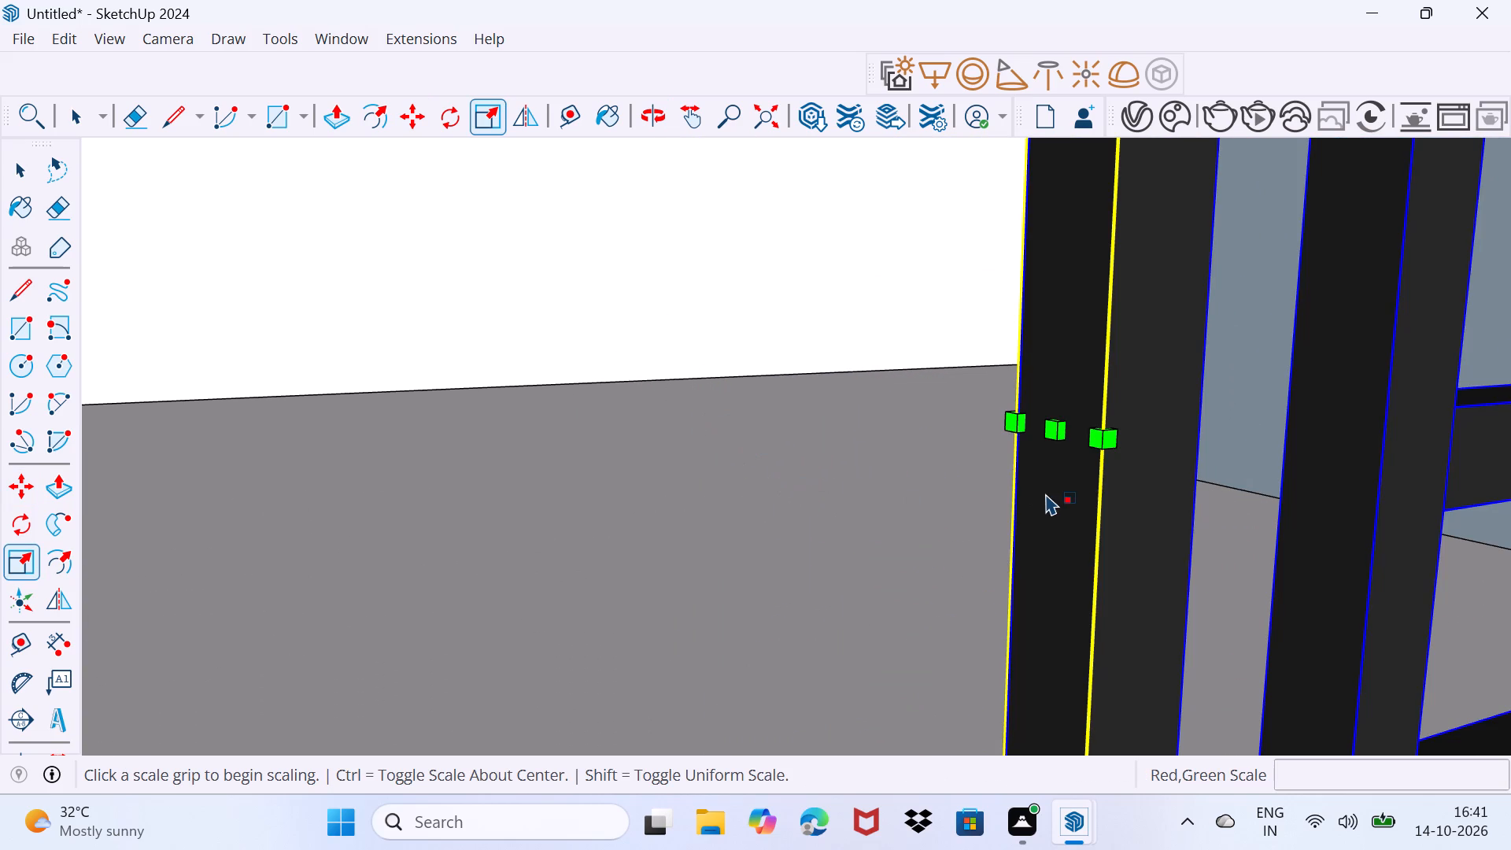
left_click(1057, 422)
scroll(855, 430, "down", 4)
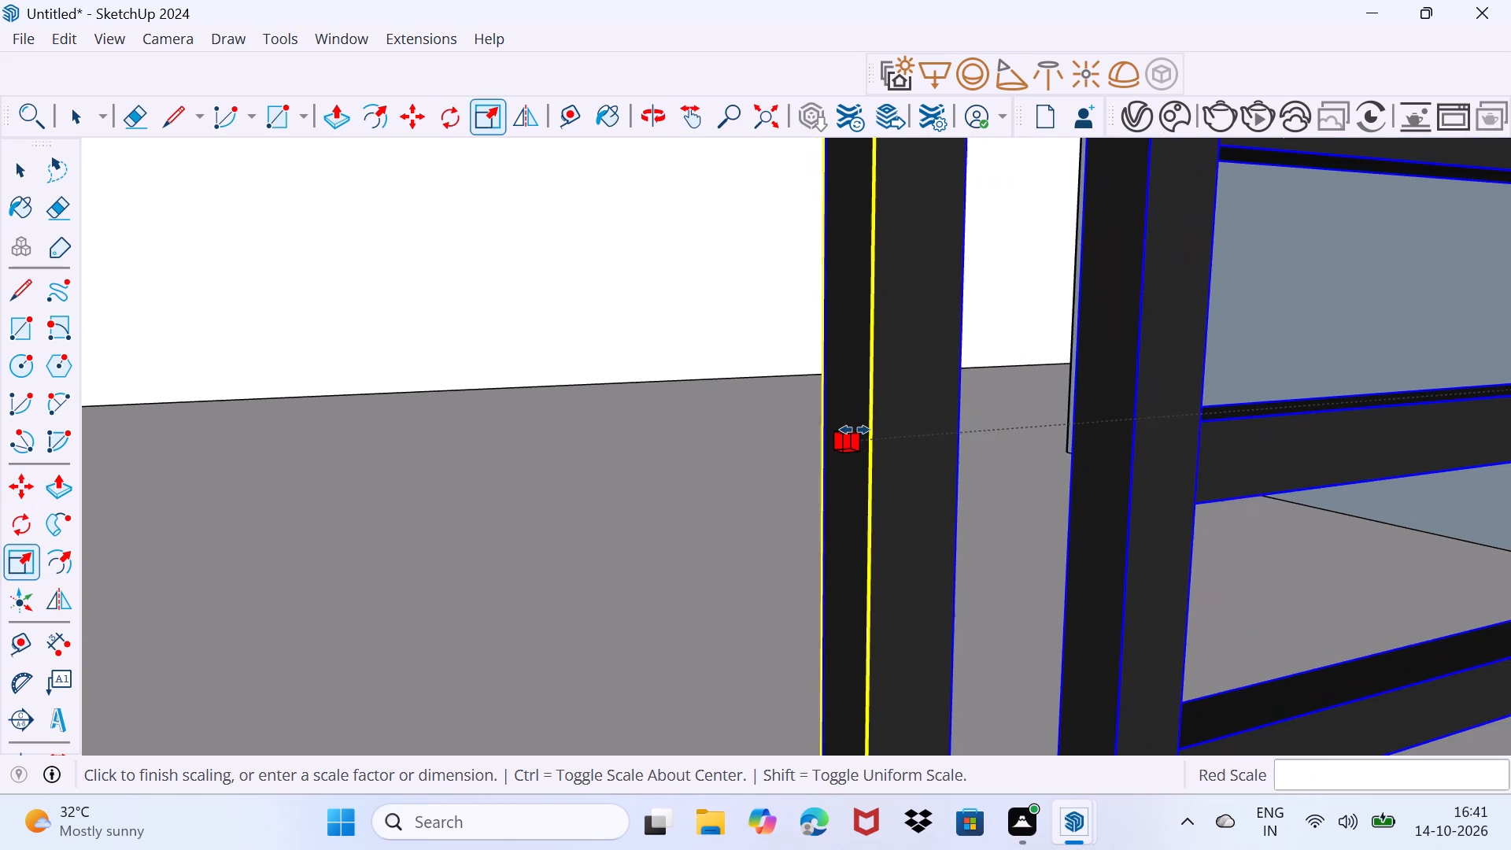
scroll(855, 430, "down", 9)
scroll(510, 394, "down", 7)
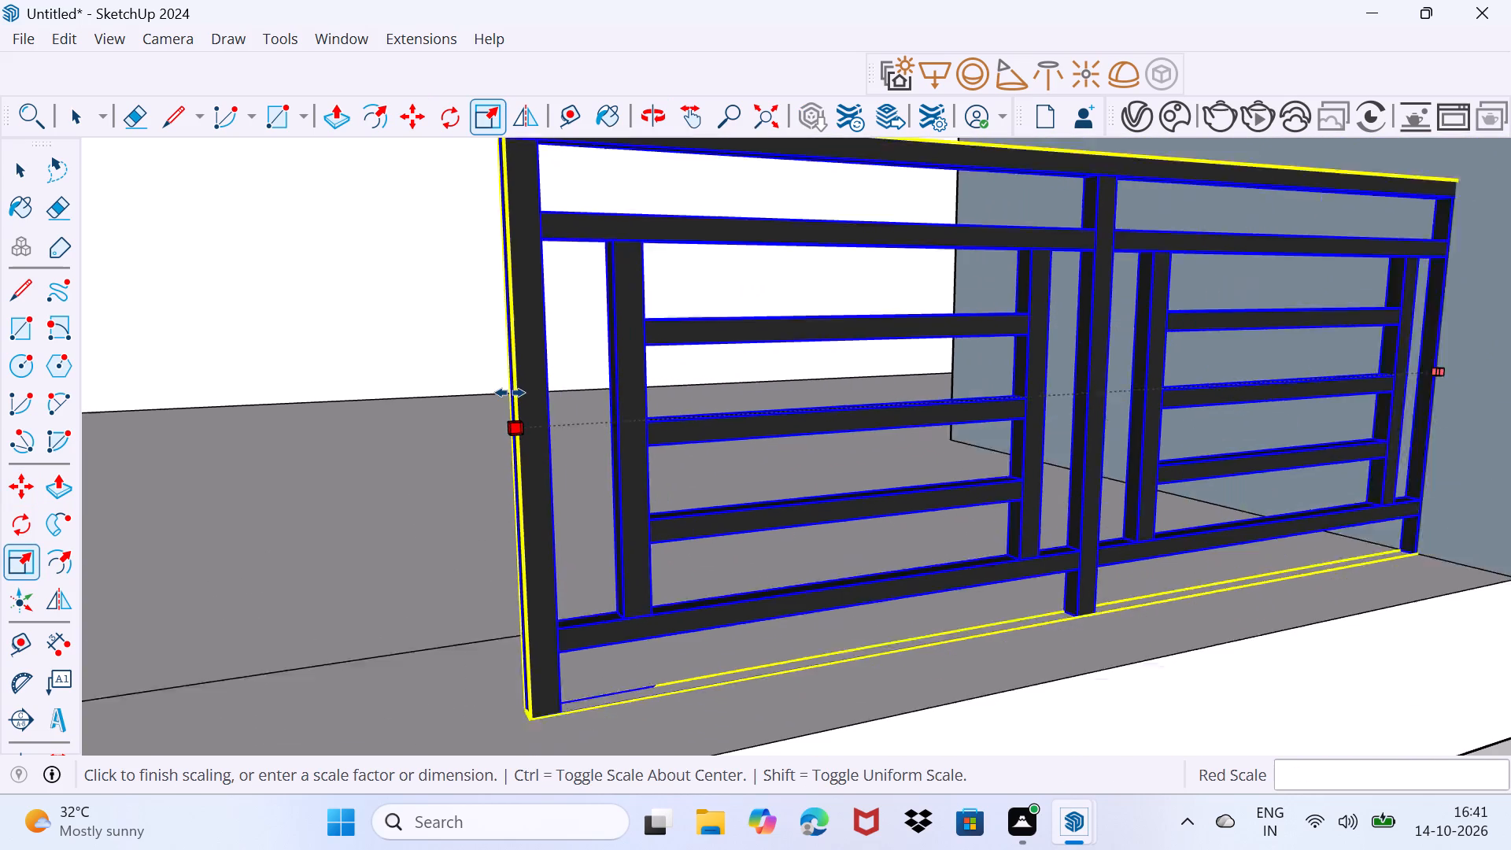
scroll(510, 393, "down", 20)
scroll(510, 393, "down", 7)
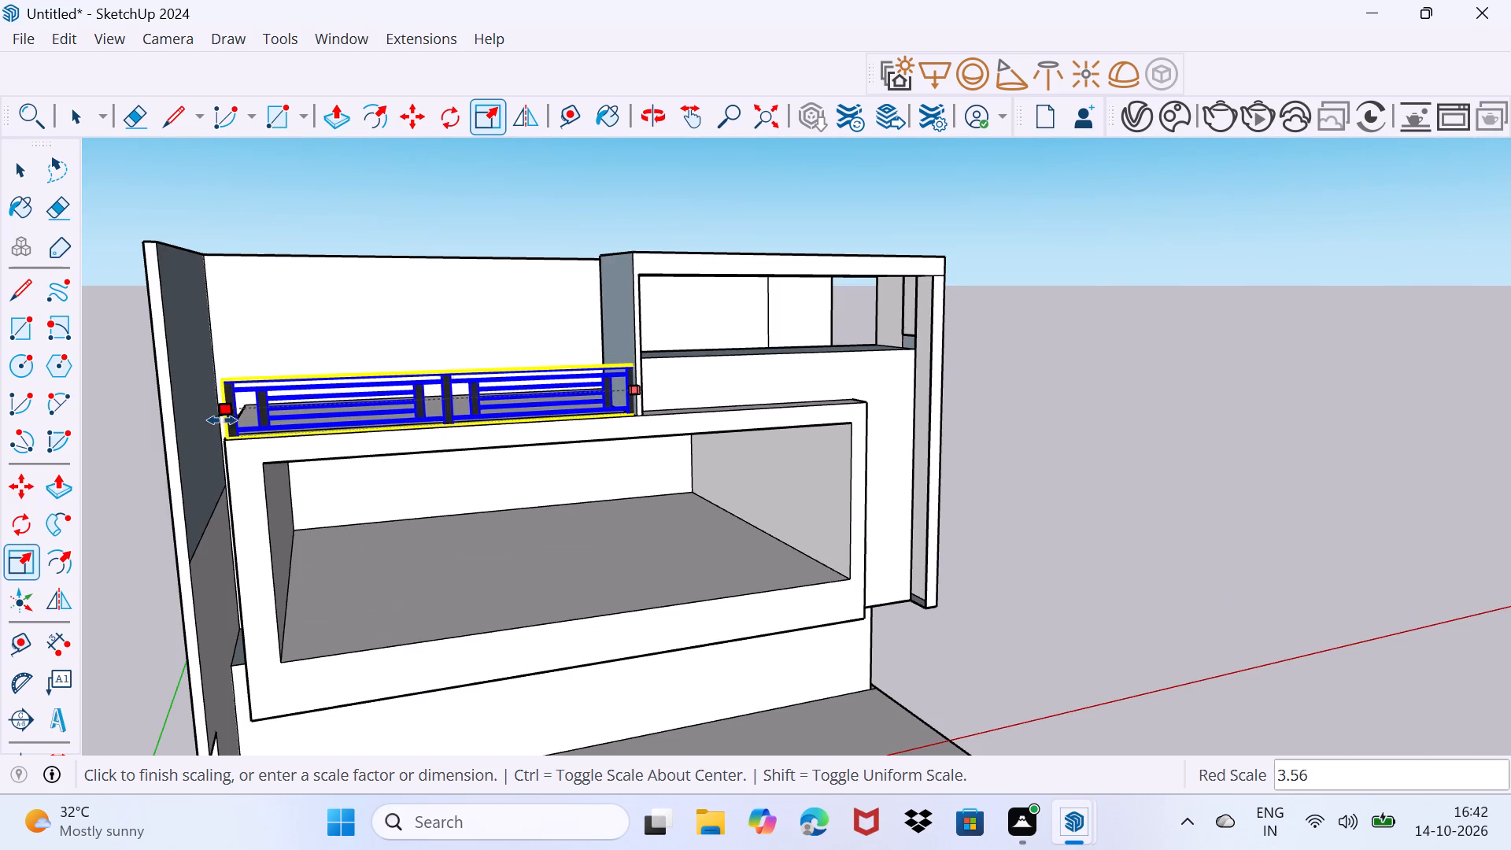
left_click(227, 452)
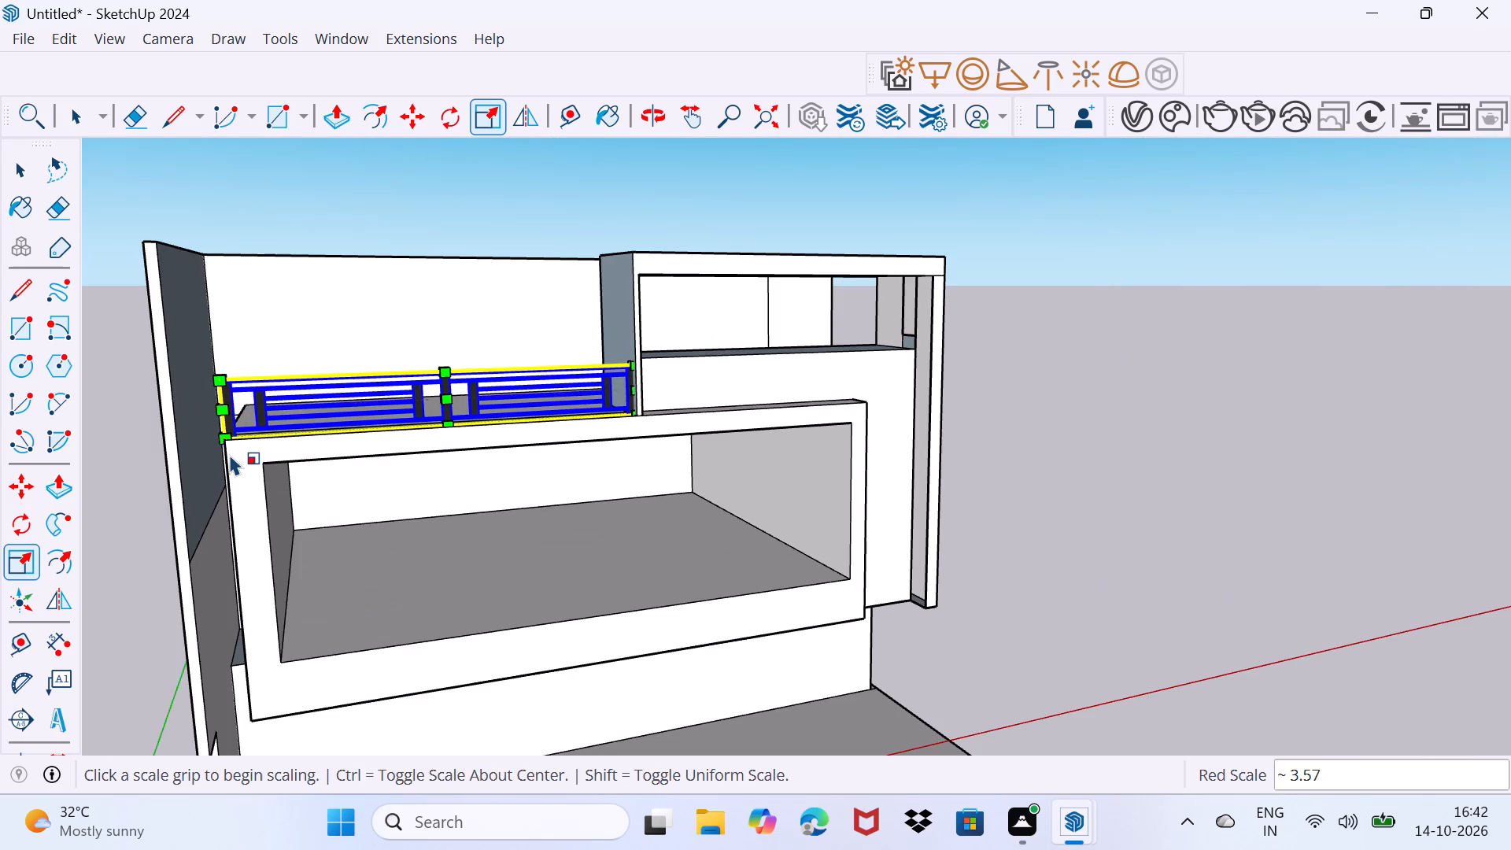
key("space")
left_click_drag(245, 475, 269, 442)
Copy the two top edge segments of the terrace slab's open end face 6" straight down.
middle_click_drag(238, 453, 404, 468)
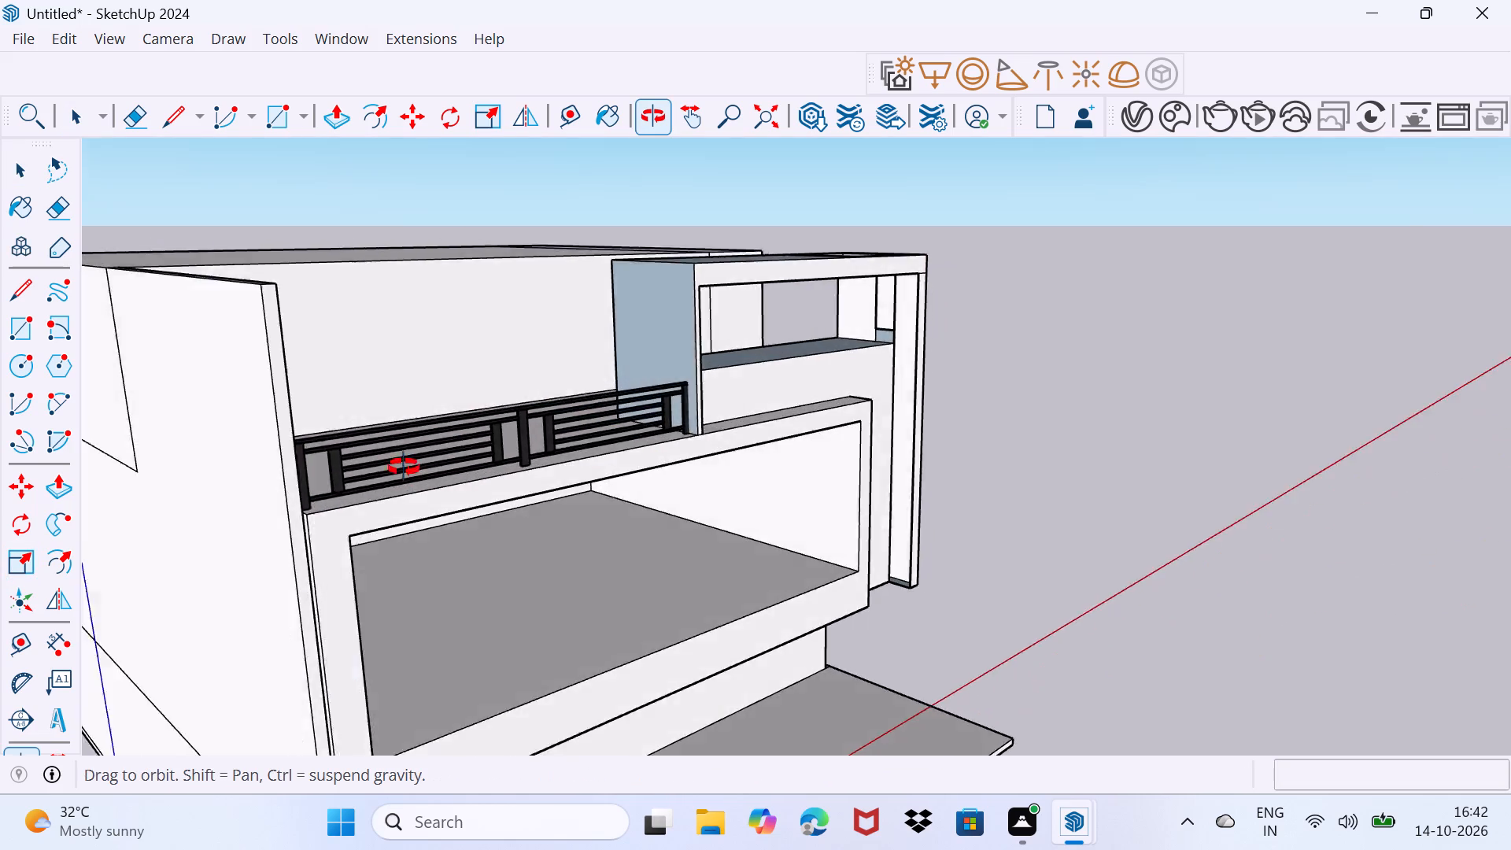
middle_click_drag(404, 468, 333, 460)
scroll(258, 478, "up", 9)
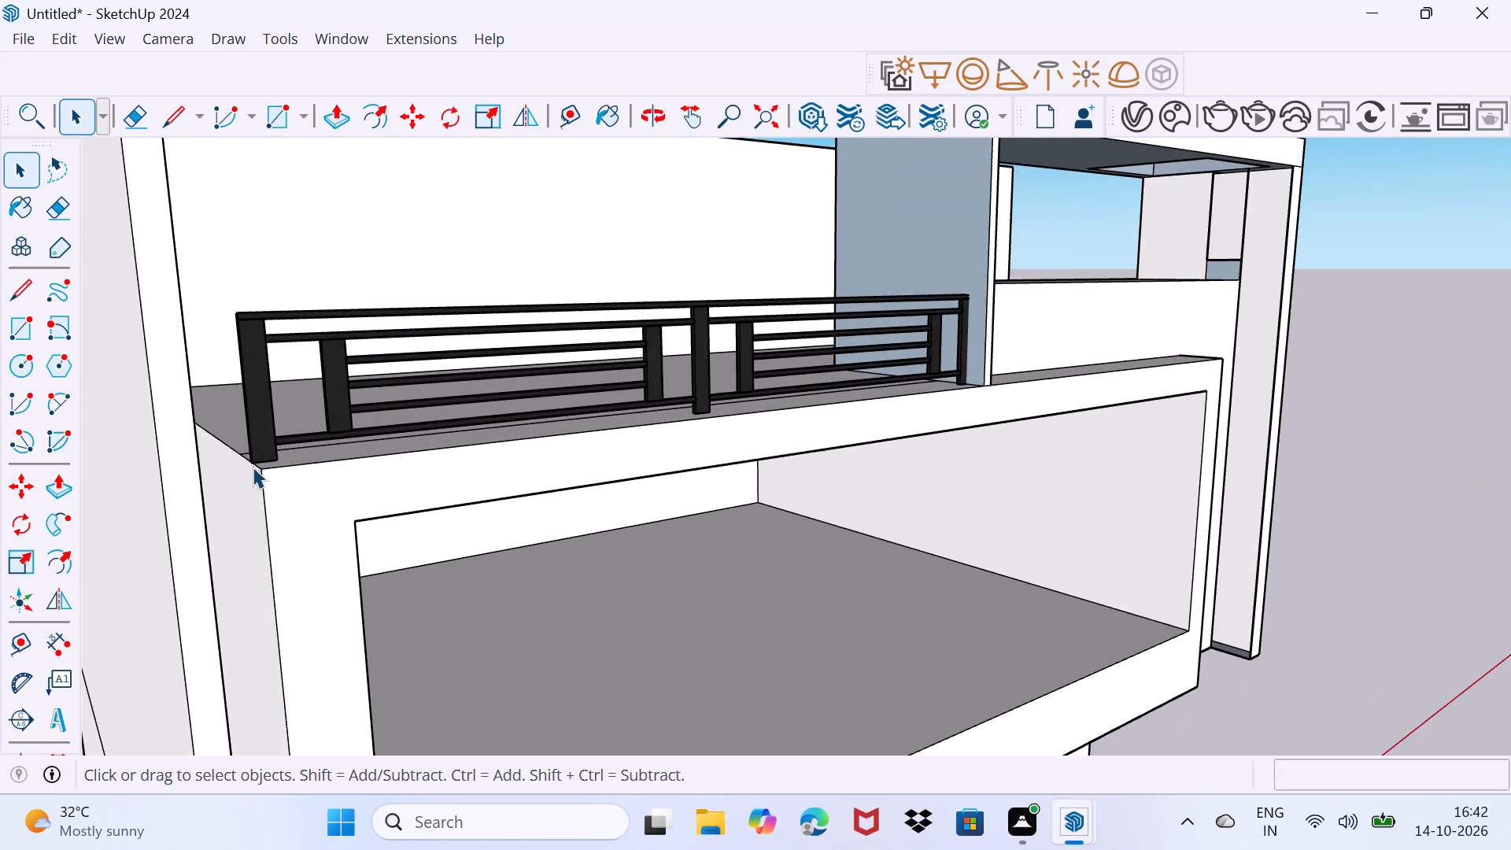
middle_click_drag(253, 467, 240, 451)
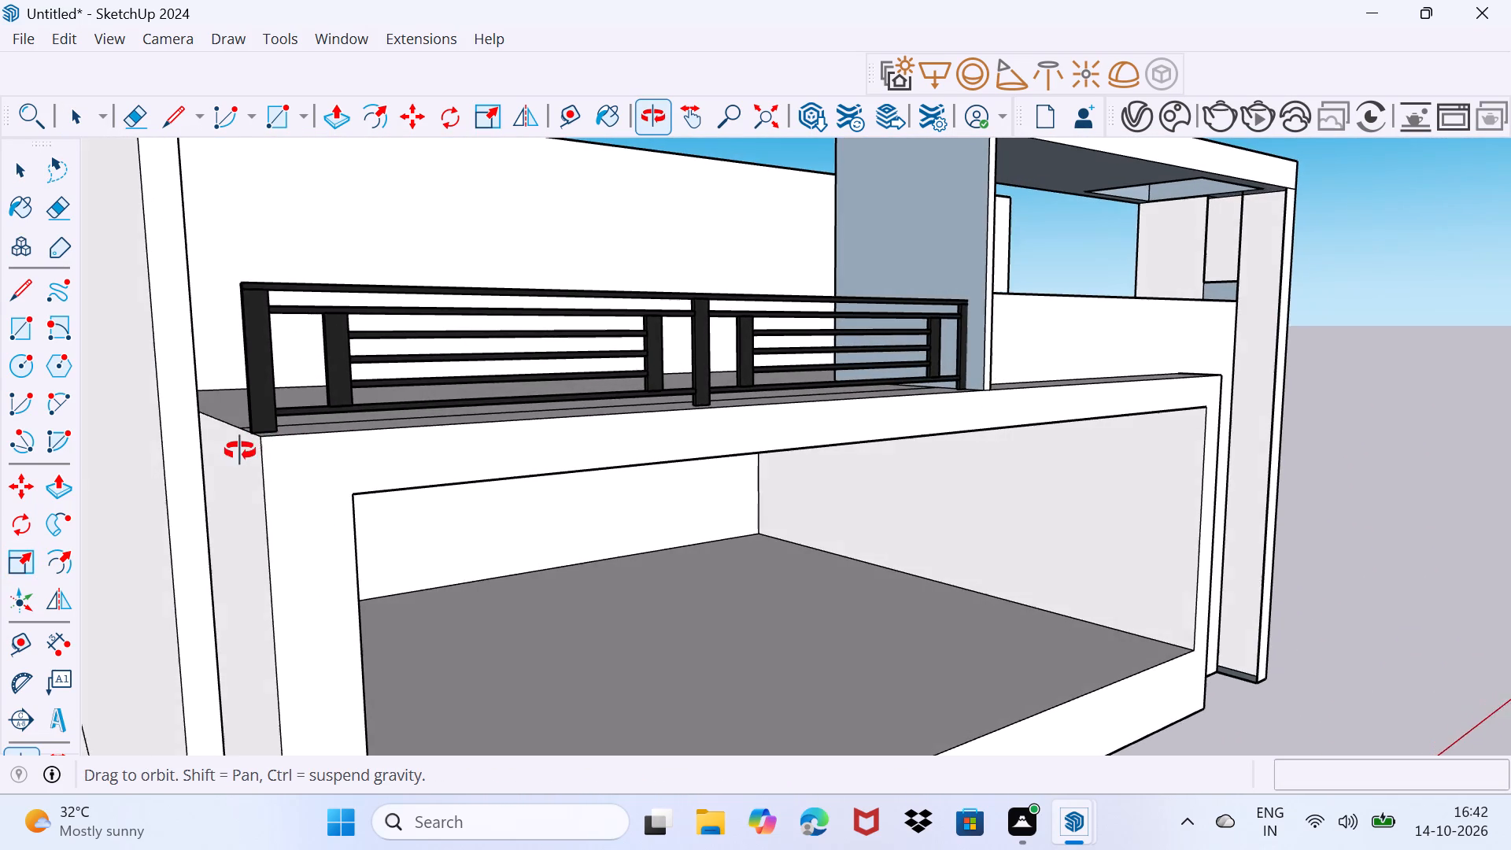
middle_click_drag(240, 451, 224, 459)
scroll(219, 473, "up", 4)
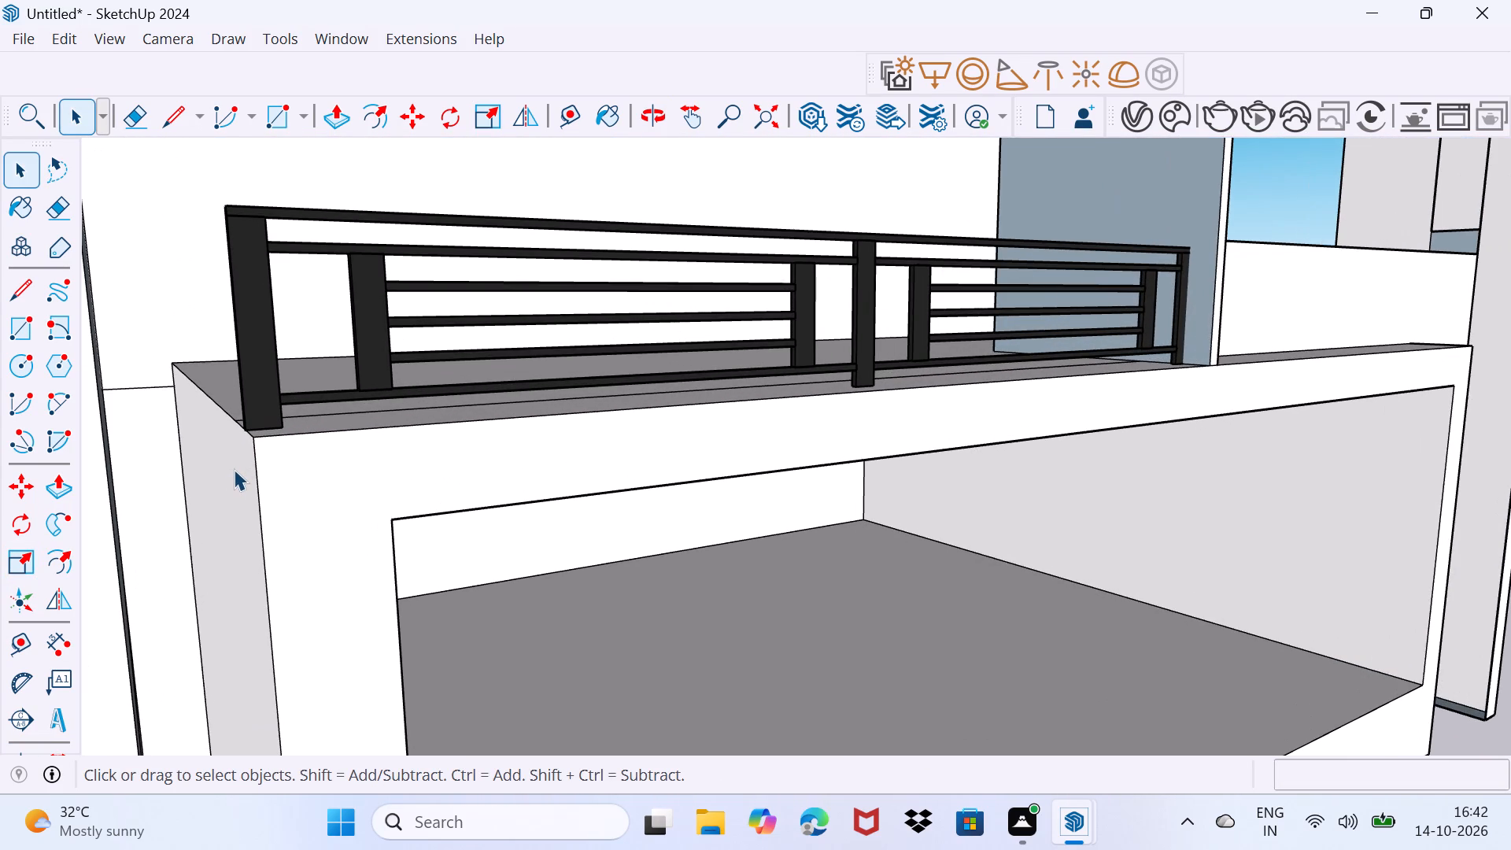
scroll(246, 455, "up", 2)
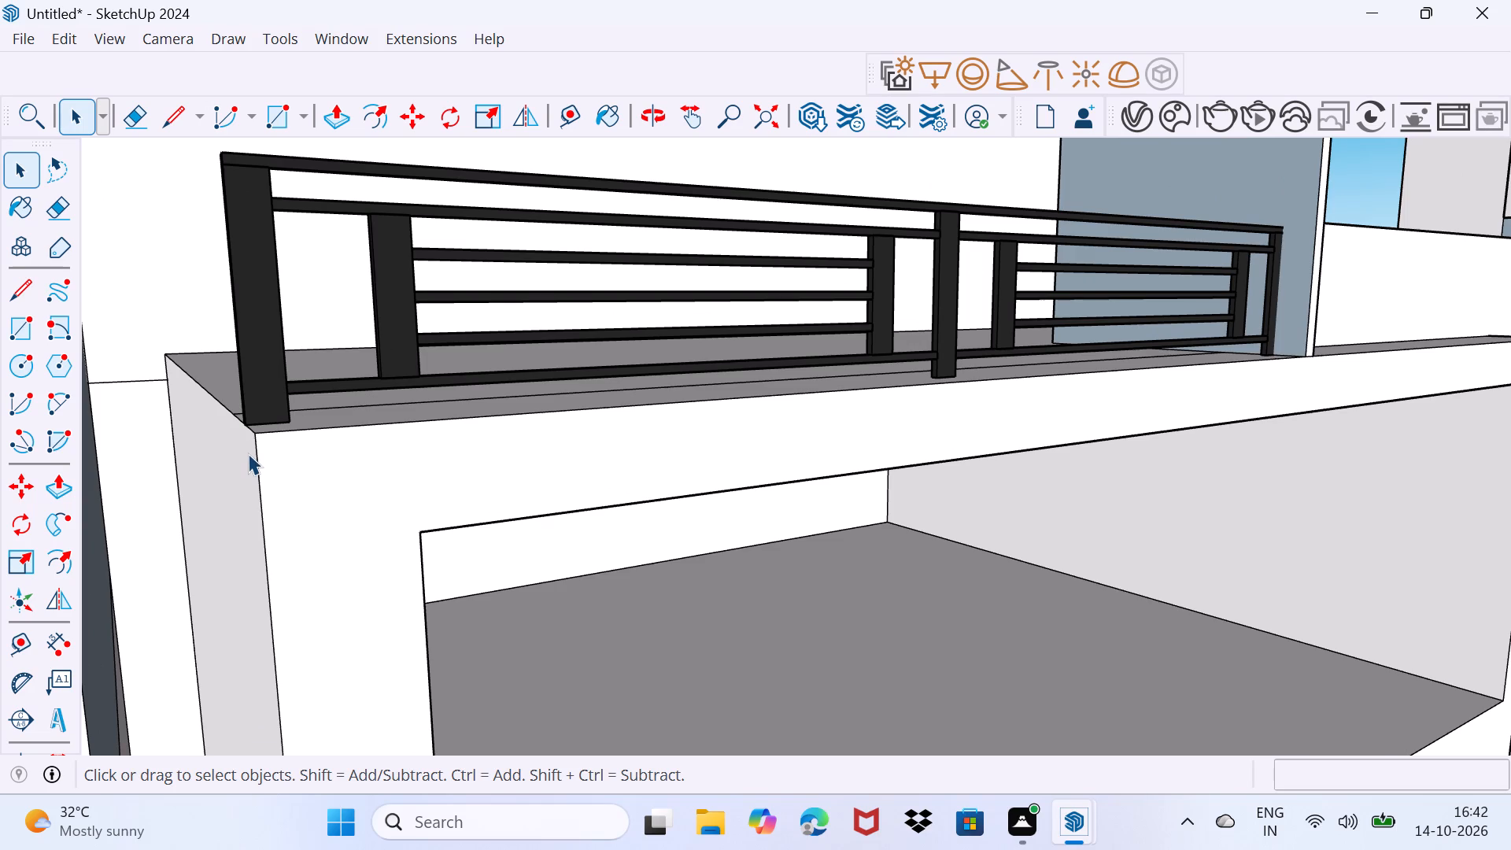
left_click(251, 431)
left_click(212, 398, "ctrl")
key("m")
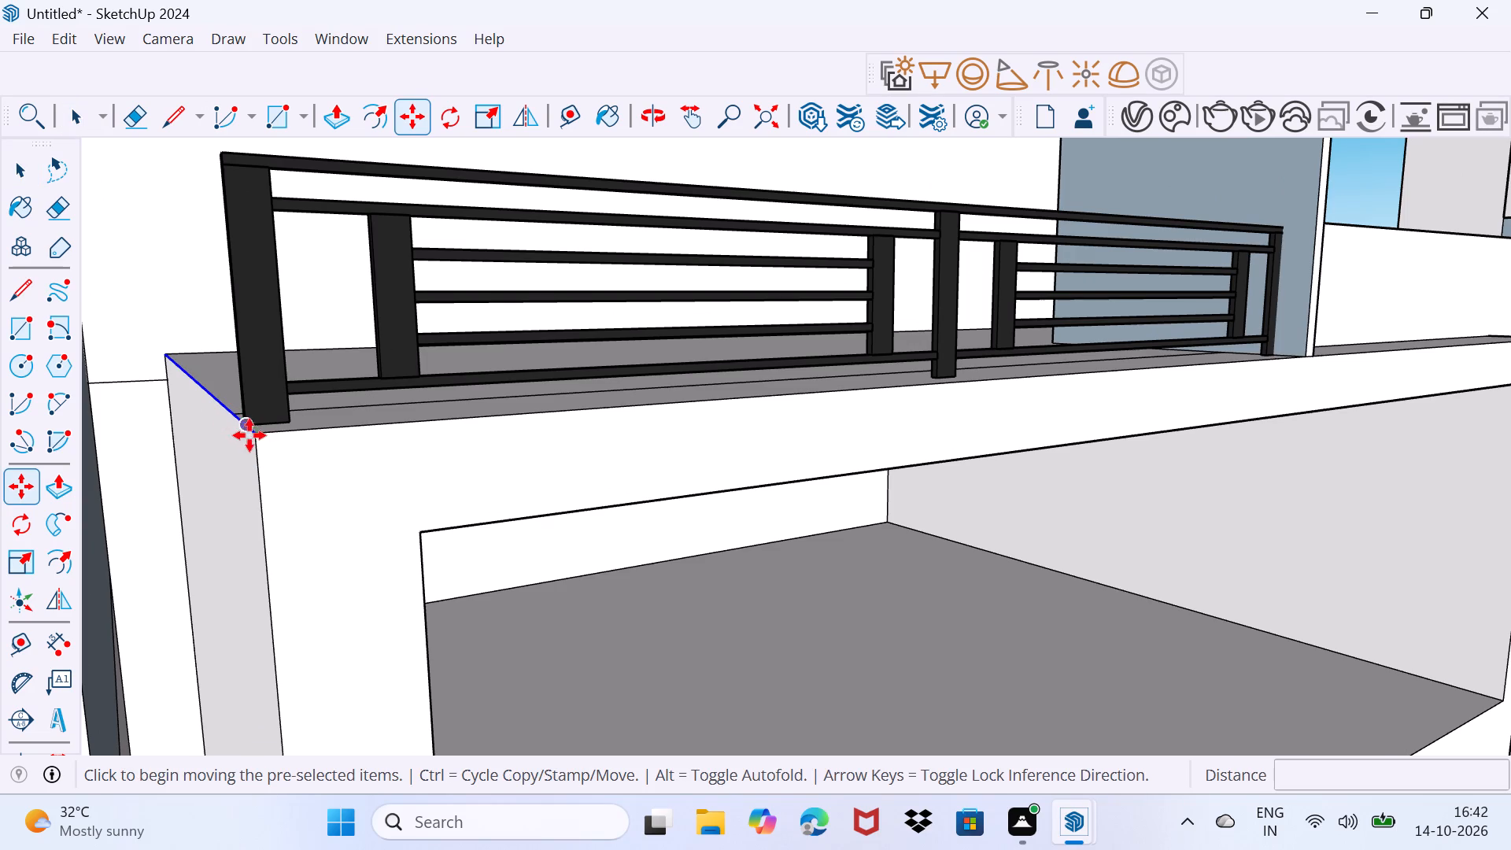
left_click(254, 437)
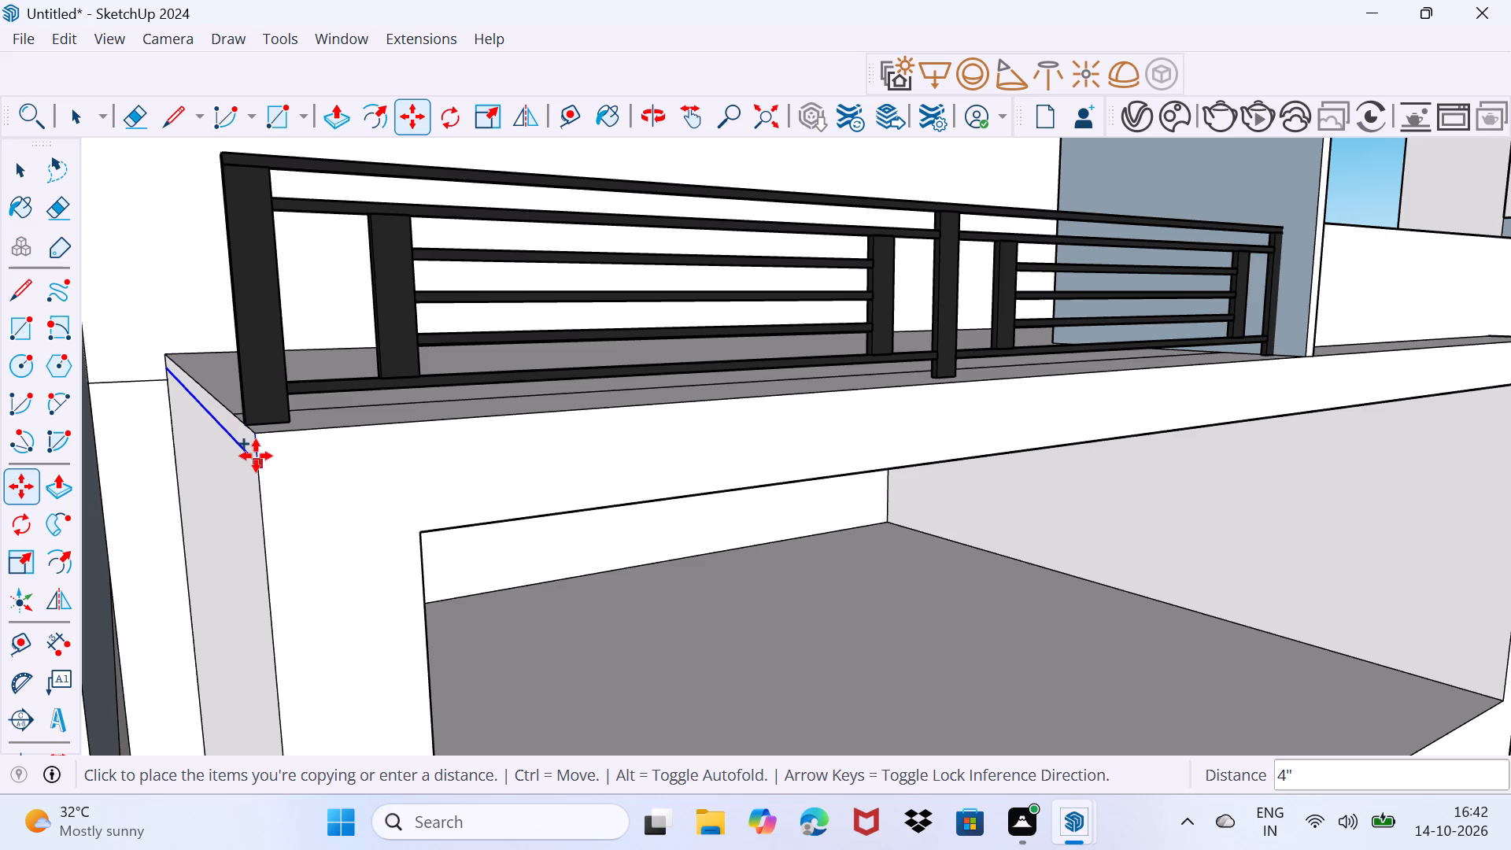
key("6")
key("shift+quotedbl")
key("Return")
key("space")
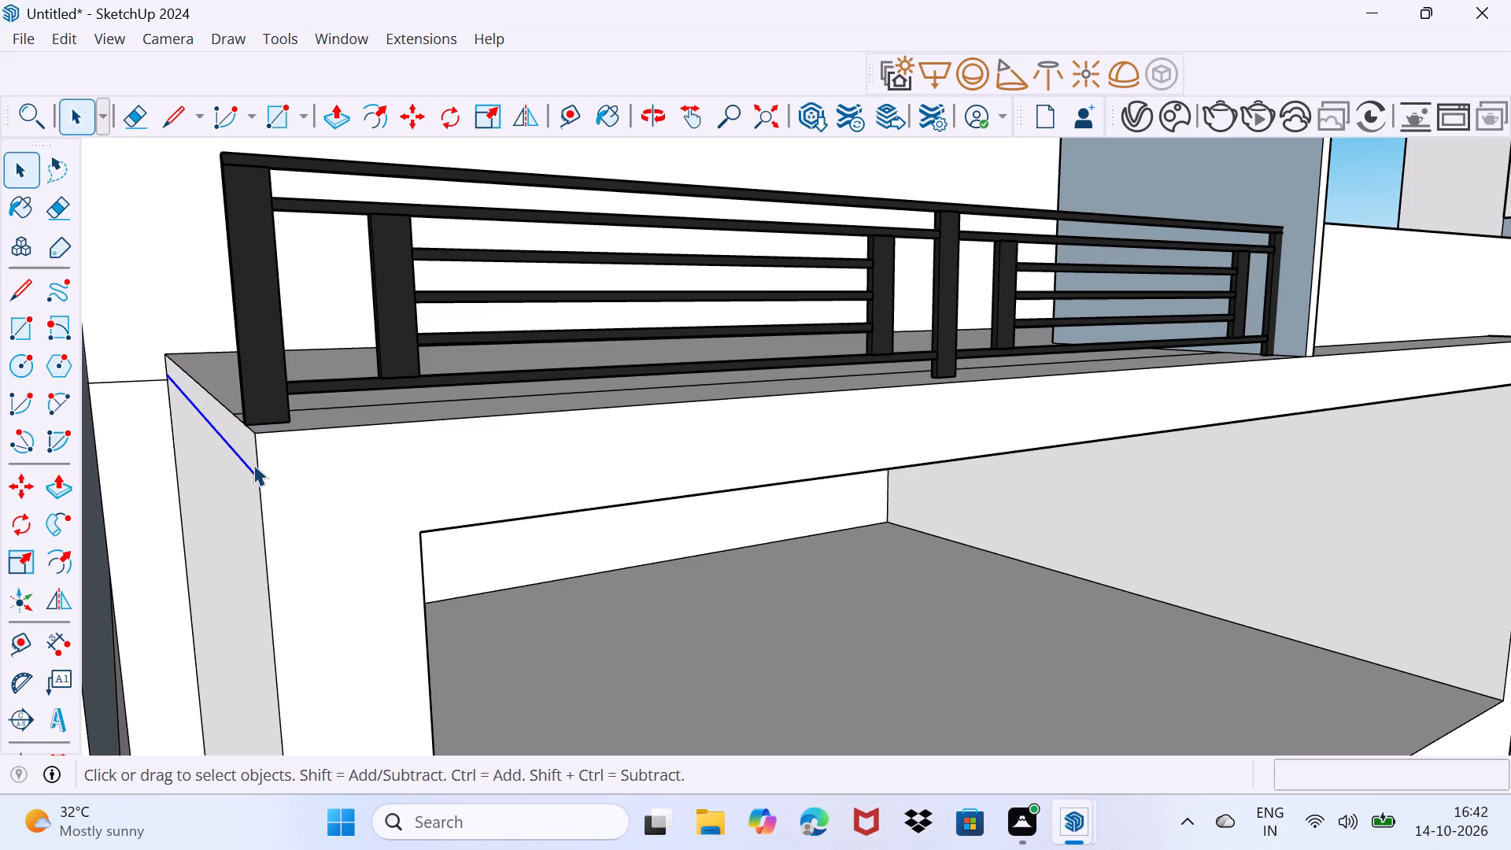
left_click_drag(257, 495, 297, 454)
Push/Pull the 6" strip on the slab's end face outward about 1' 6 15/16" to meet the side wall.
left_click(241, 442)
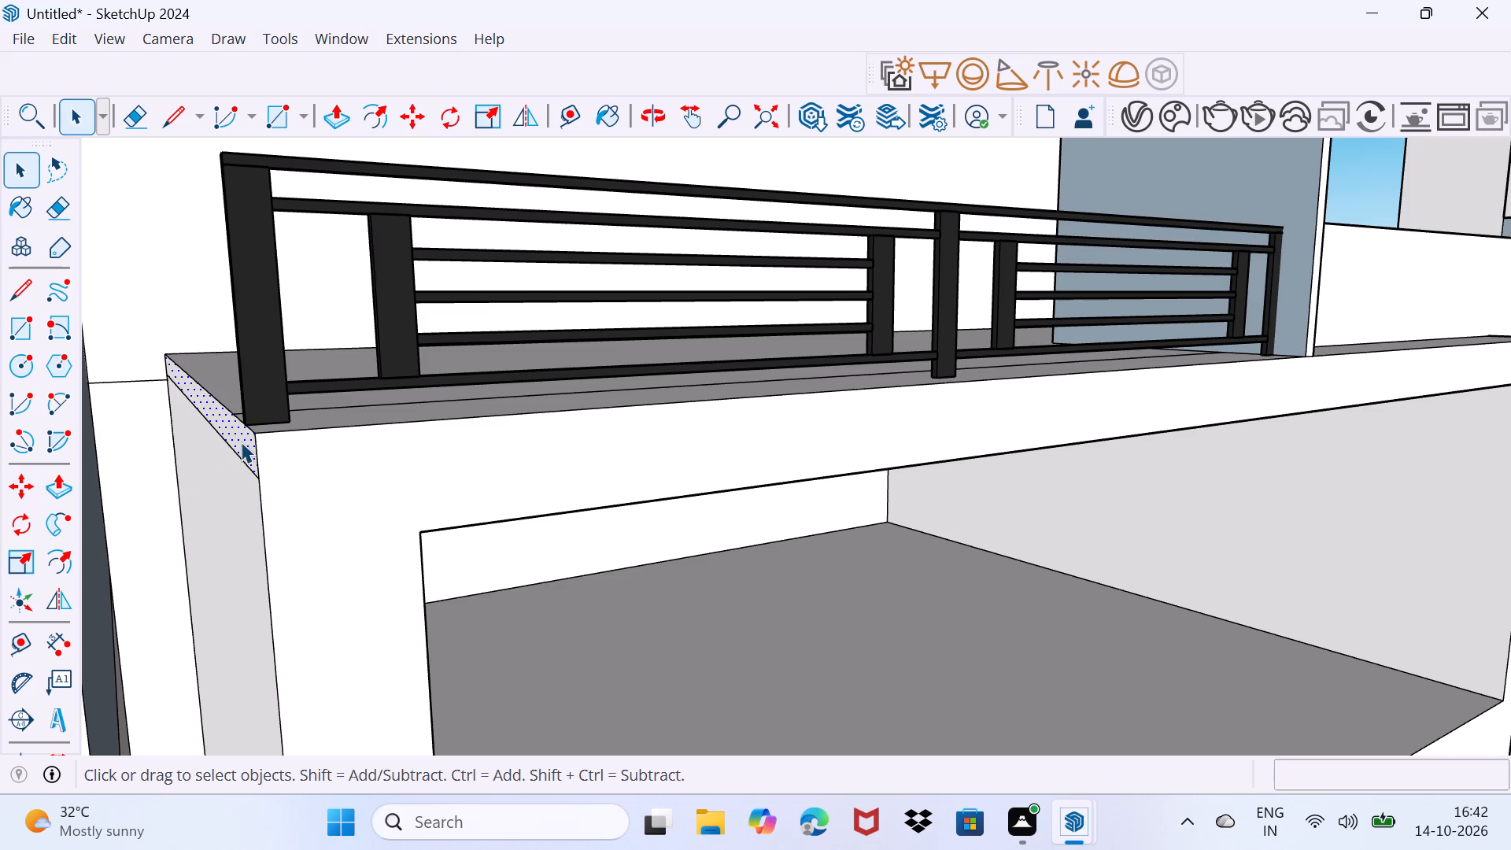
key("p")
left_click(241, 436)
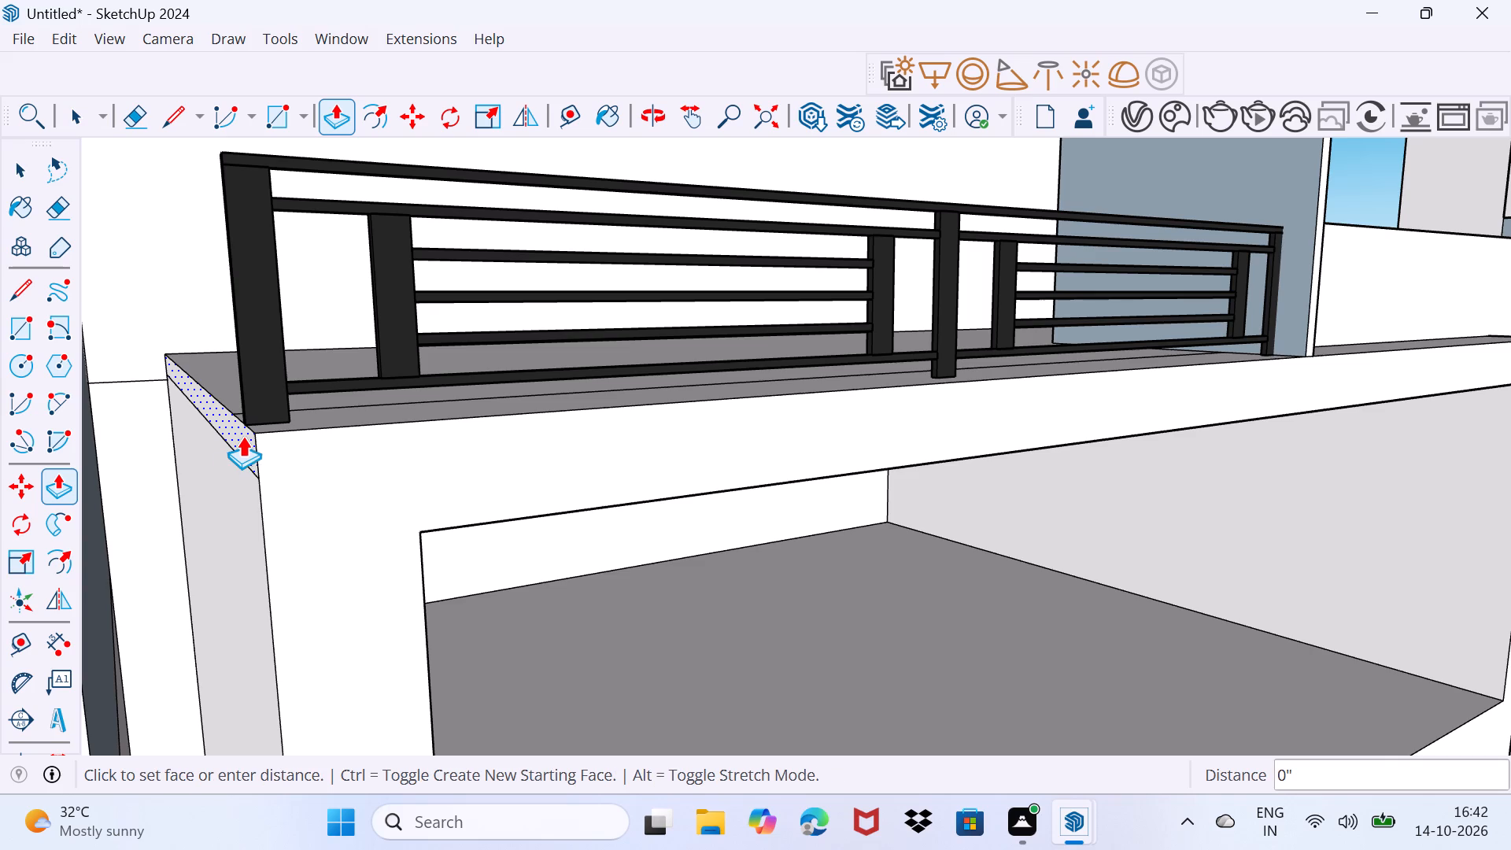
scroll(142, 477, "down", 8)
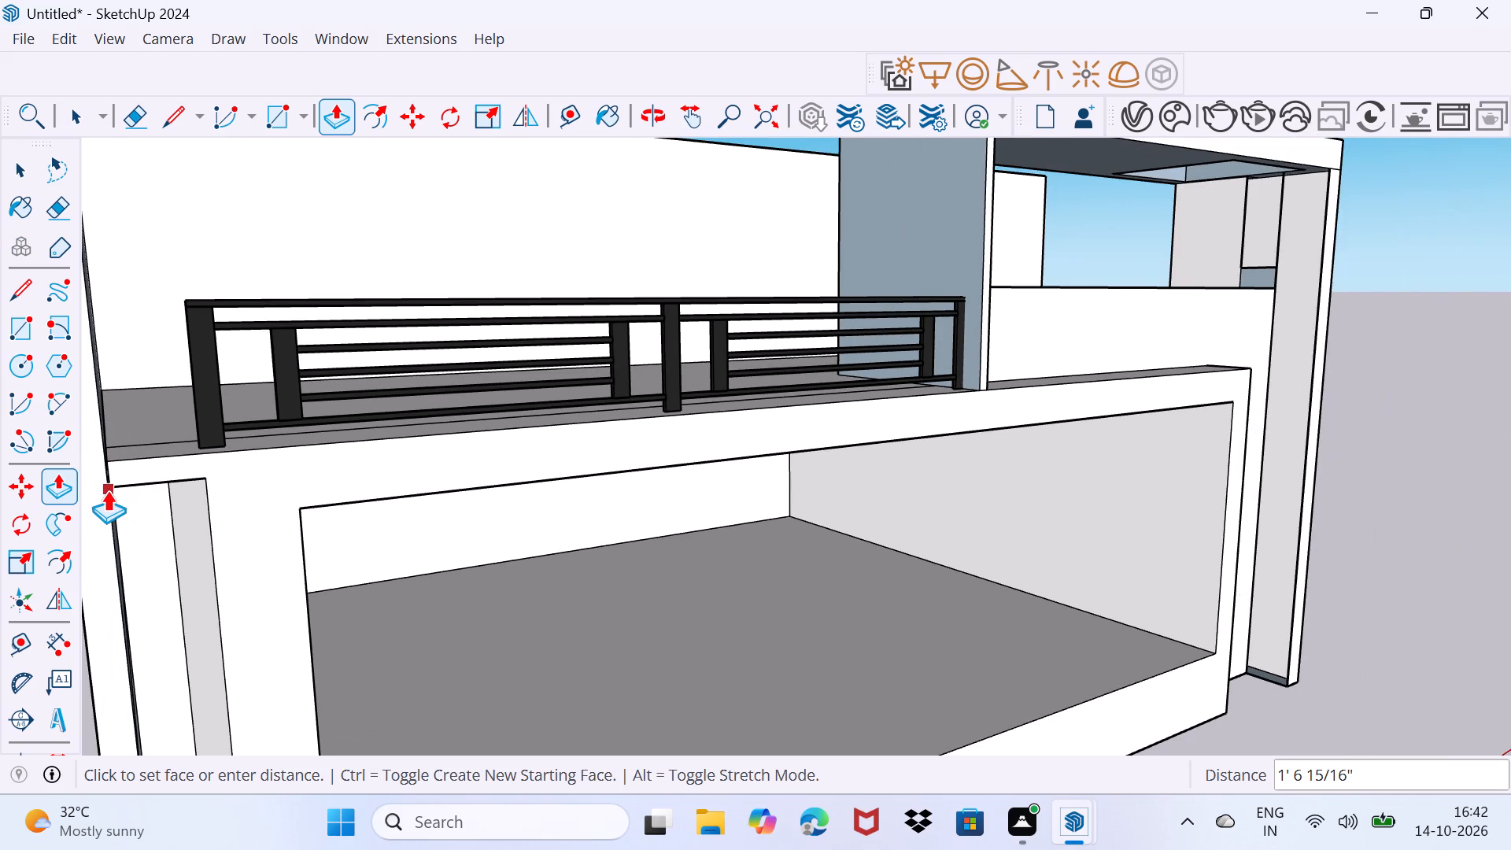
left_click(107, 490)
key("space")
left_click_drag(139, 539, 153, 519)
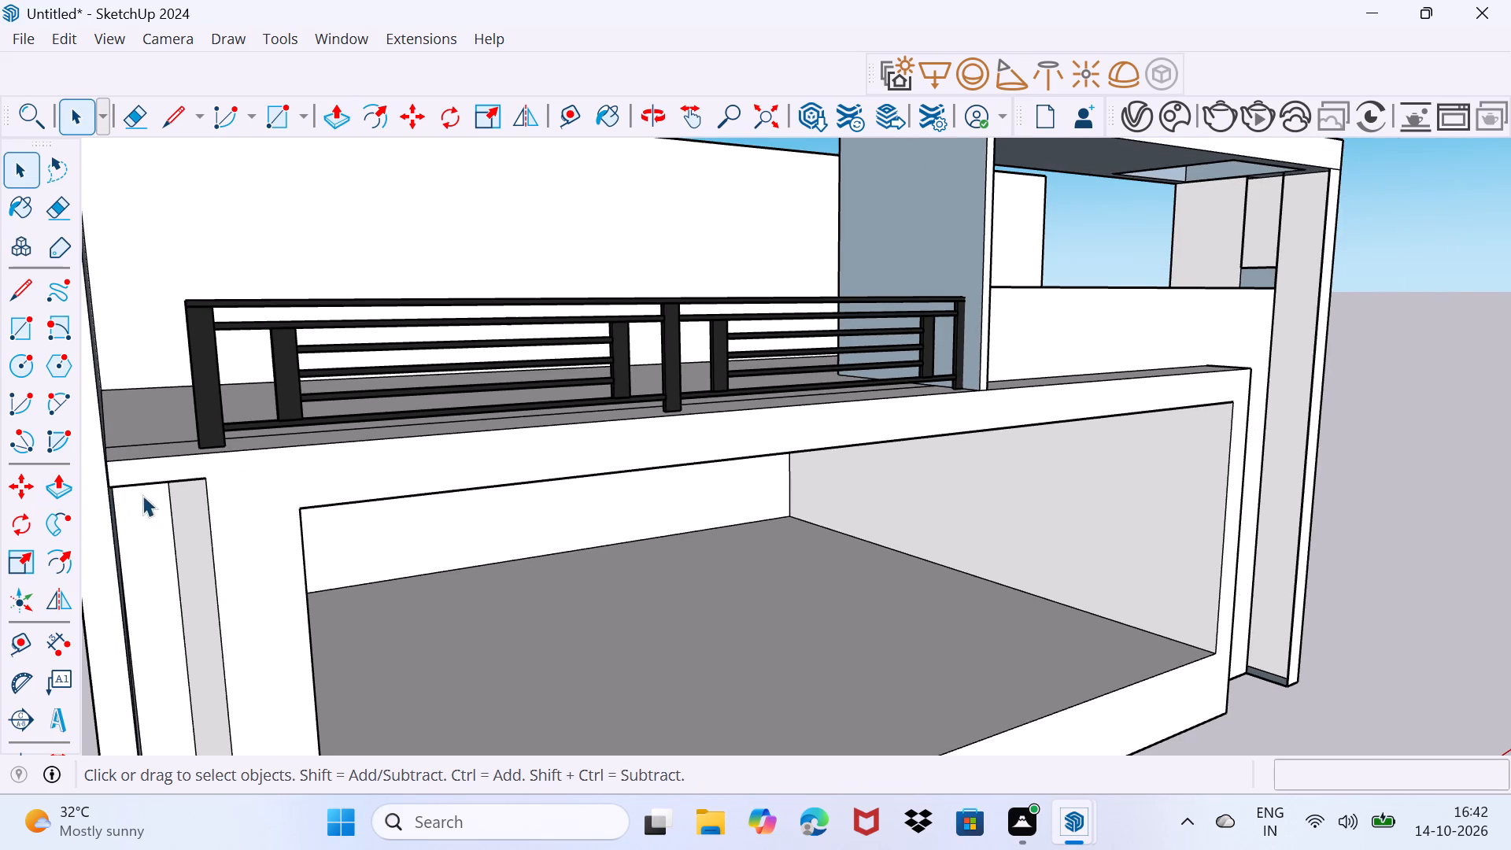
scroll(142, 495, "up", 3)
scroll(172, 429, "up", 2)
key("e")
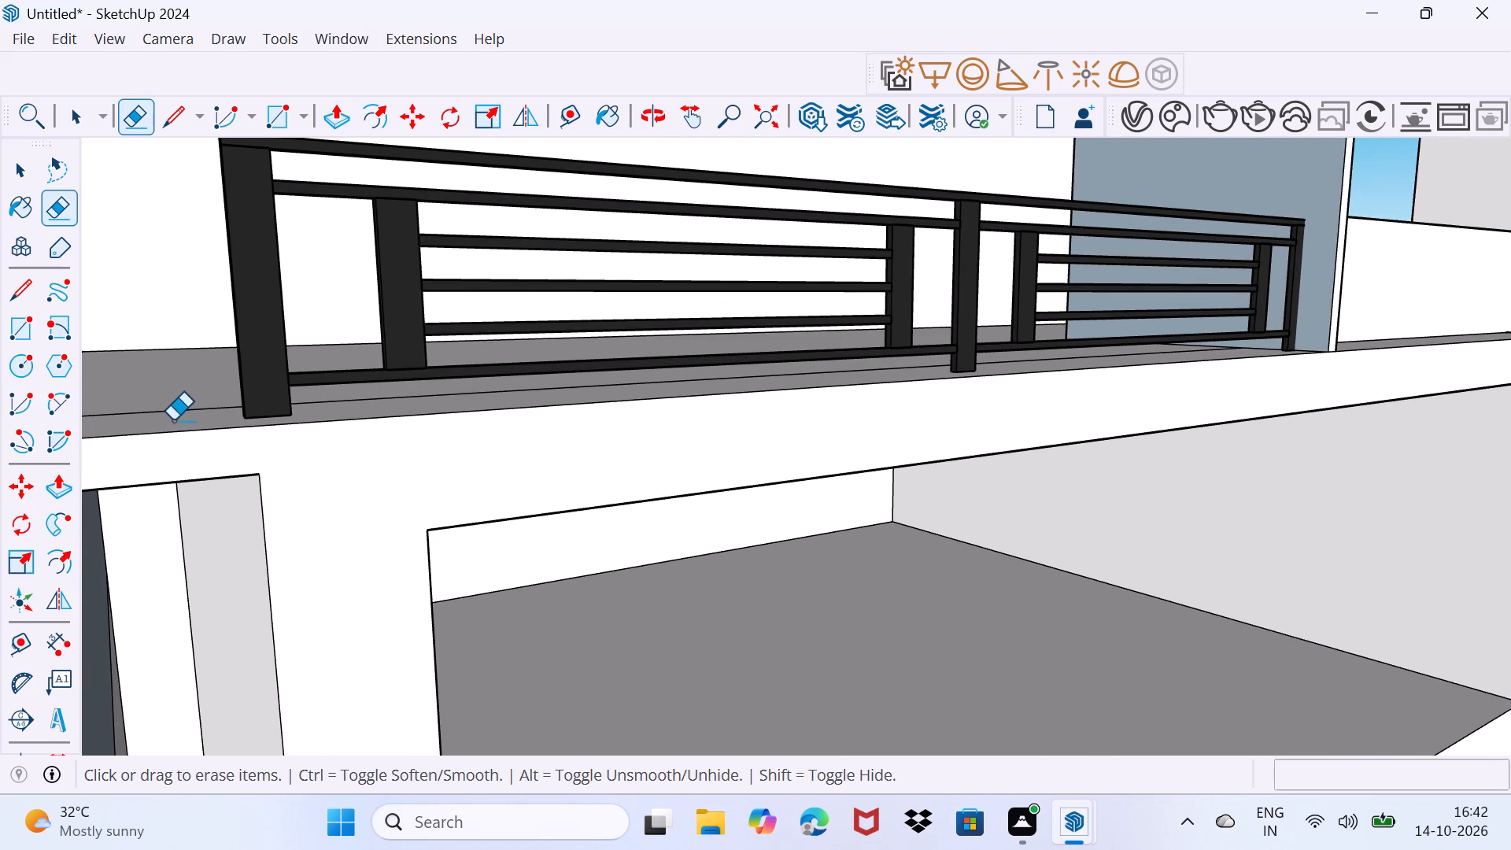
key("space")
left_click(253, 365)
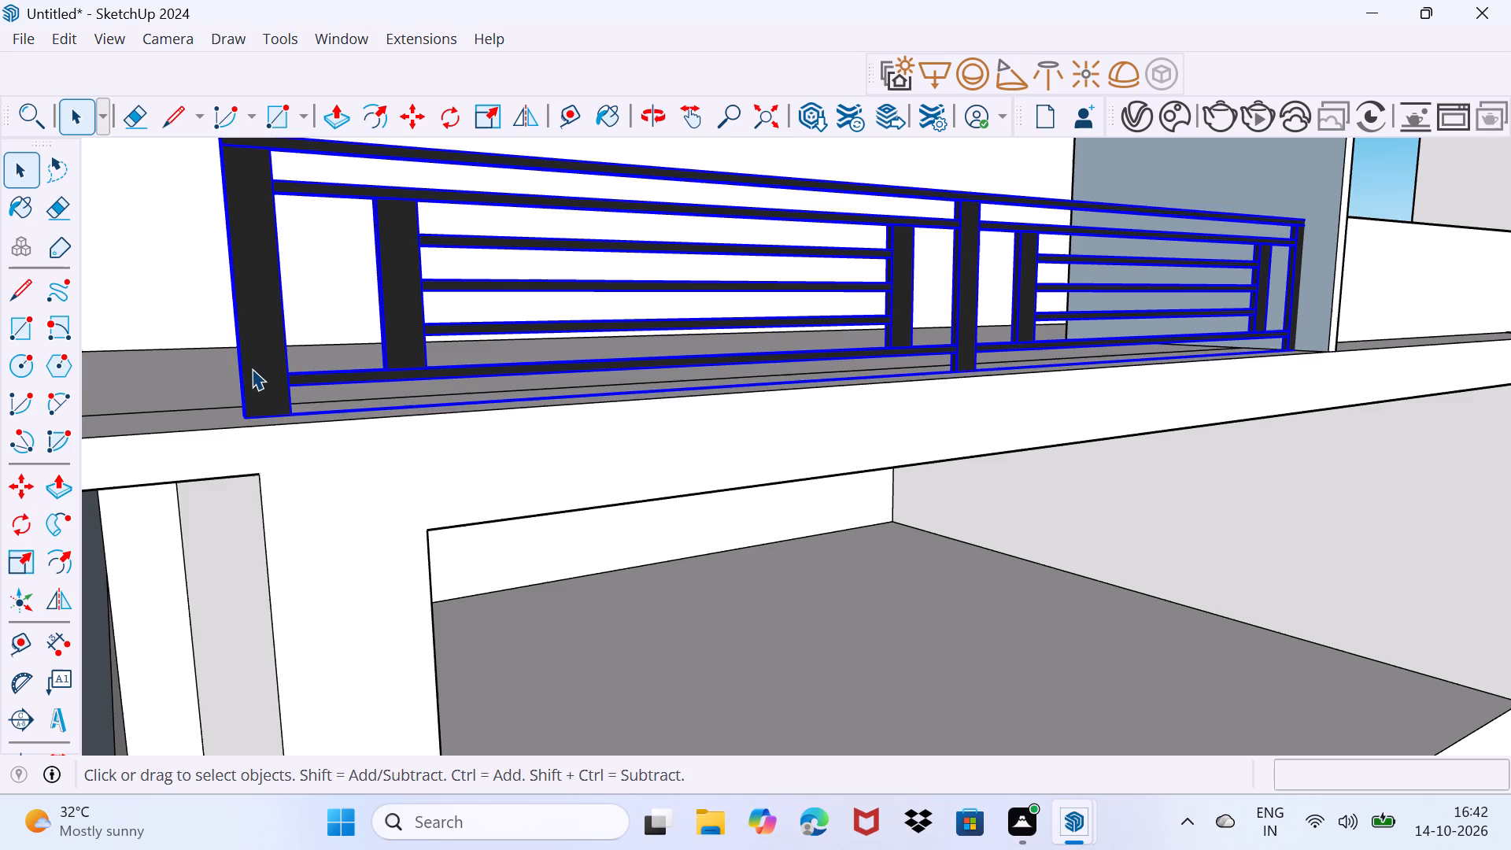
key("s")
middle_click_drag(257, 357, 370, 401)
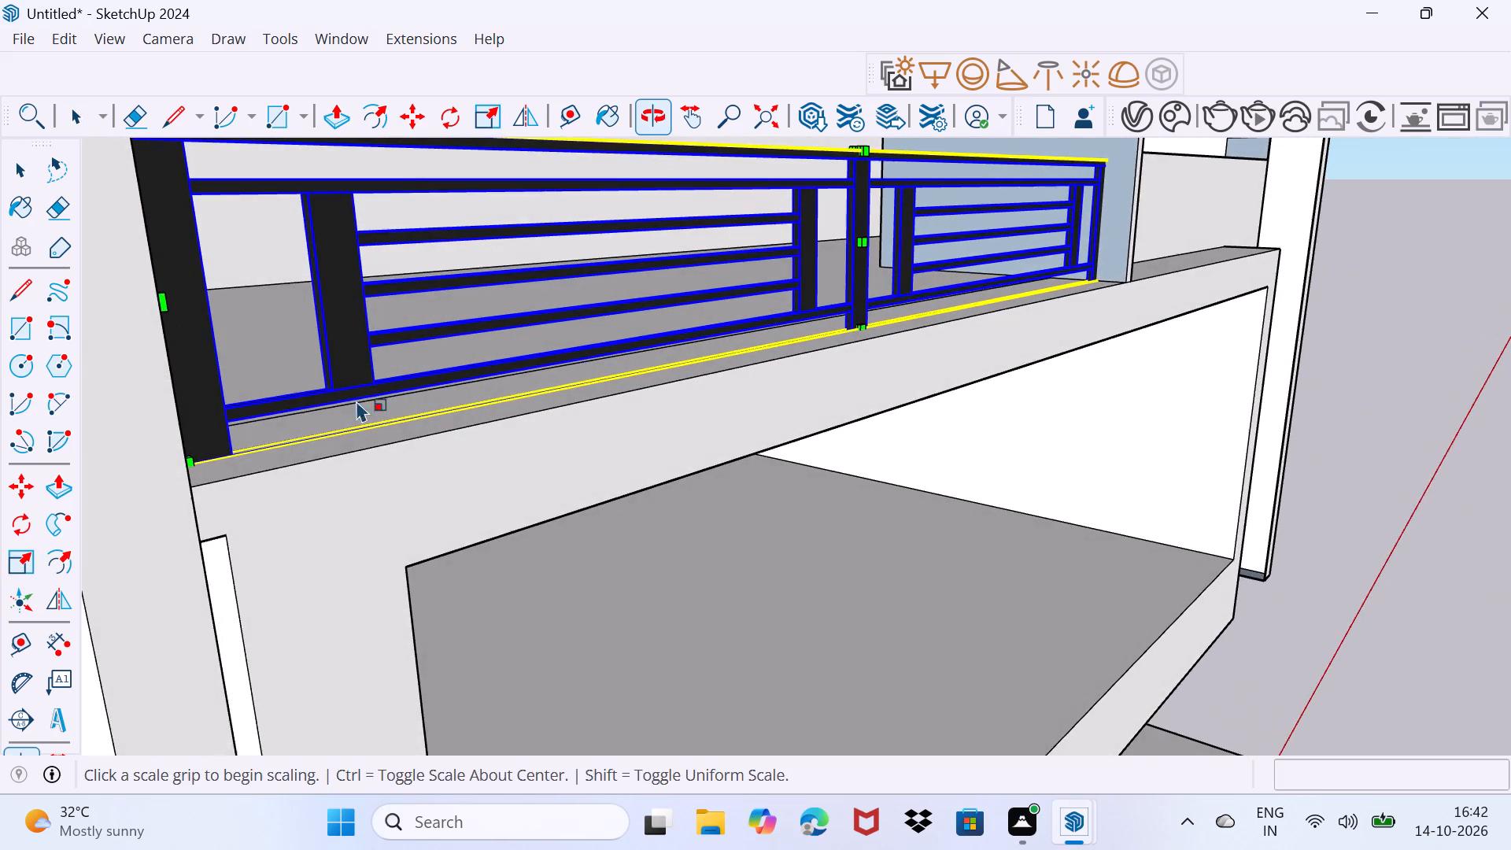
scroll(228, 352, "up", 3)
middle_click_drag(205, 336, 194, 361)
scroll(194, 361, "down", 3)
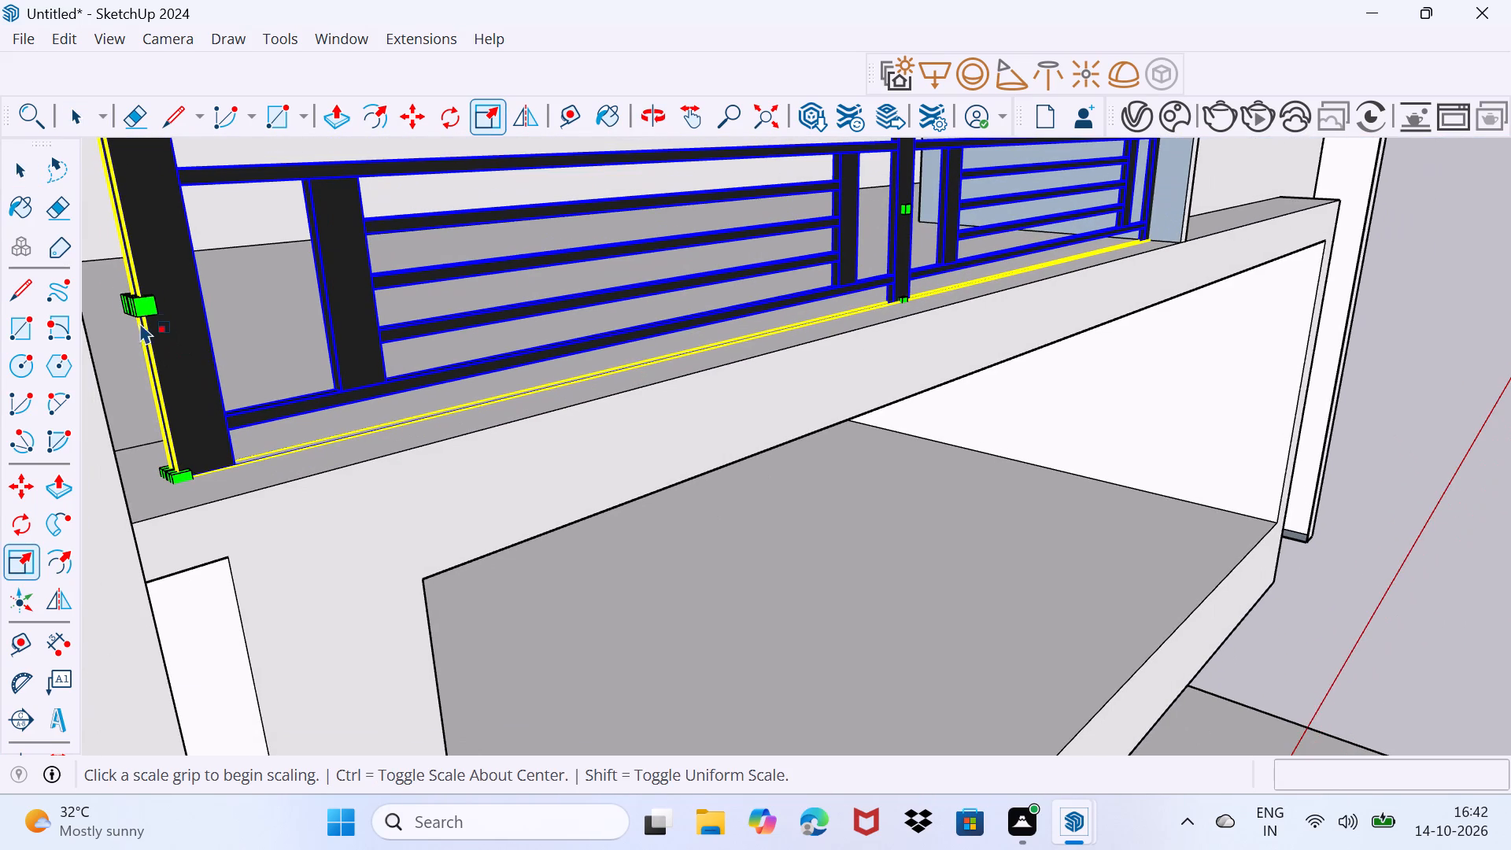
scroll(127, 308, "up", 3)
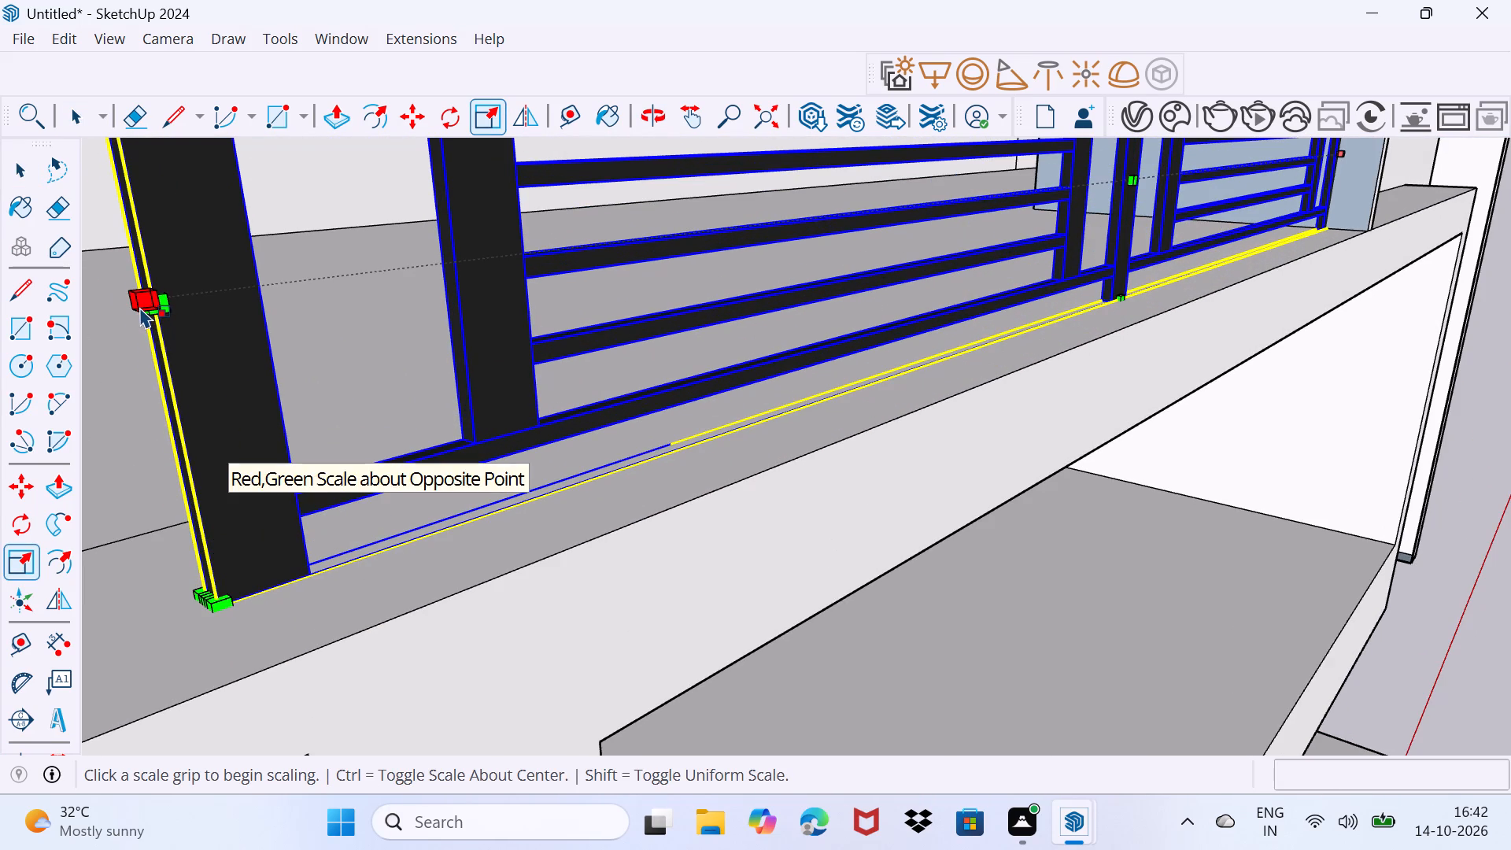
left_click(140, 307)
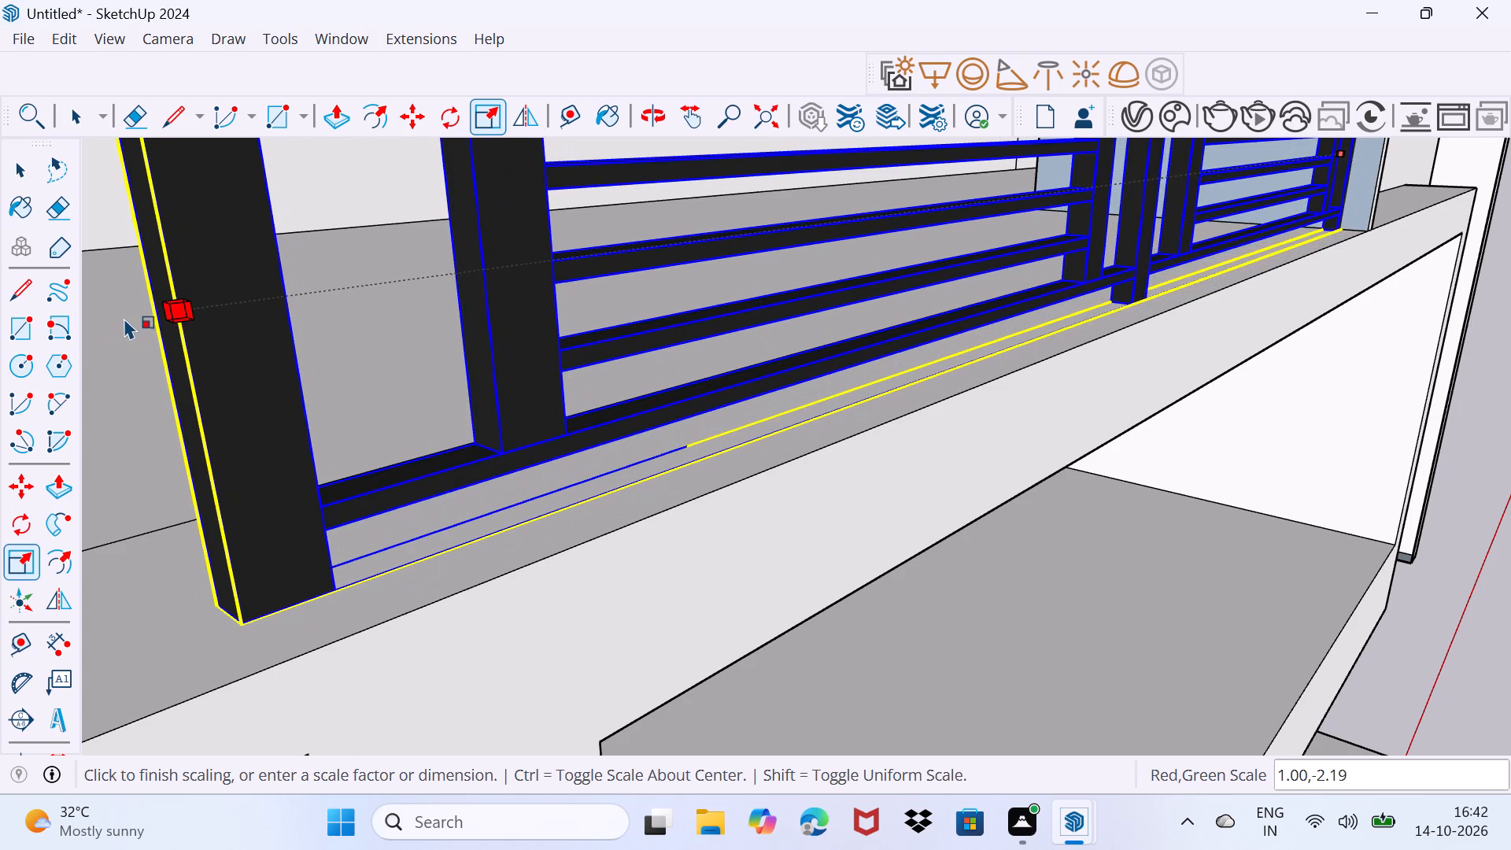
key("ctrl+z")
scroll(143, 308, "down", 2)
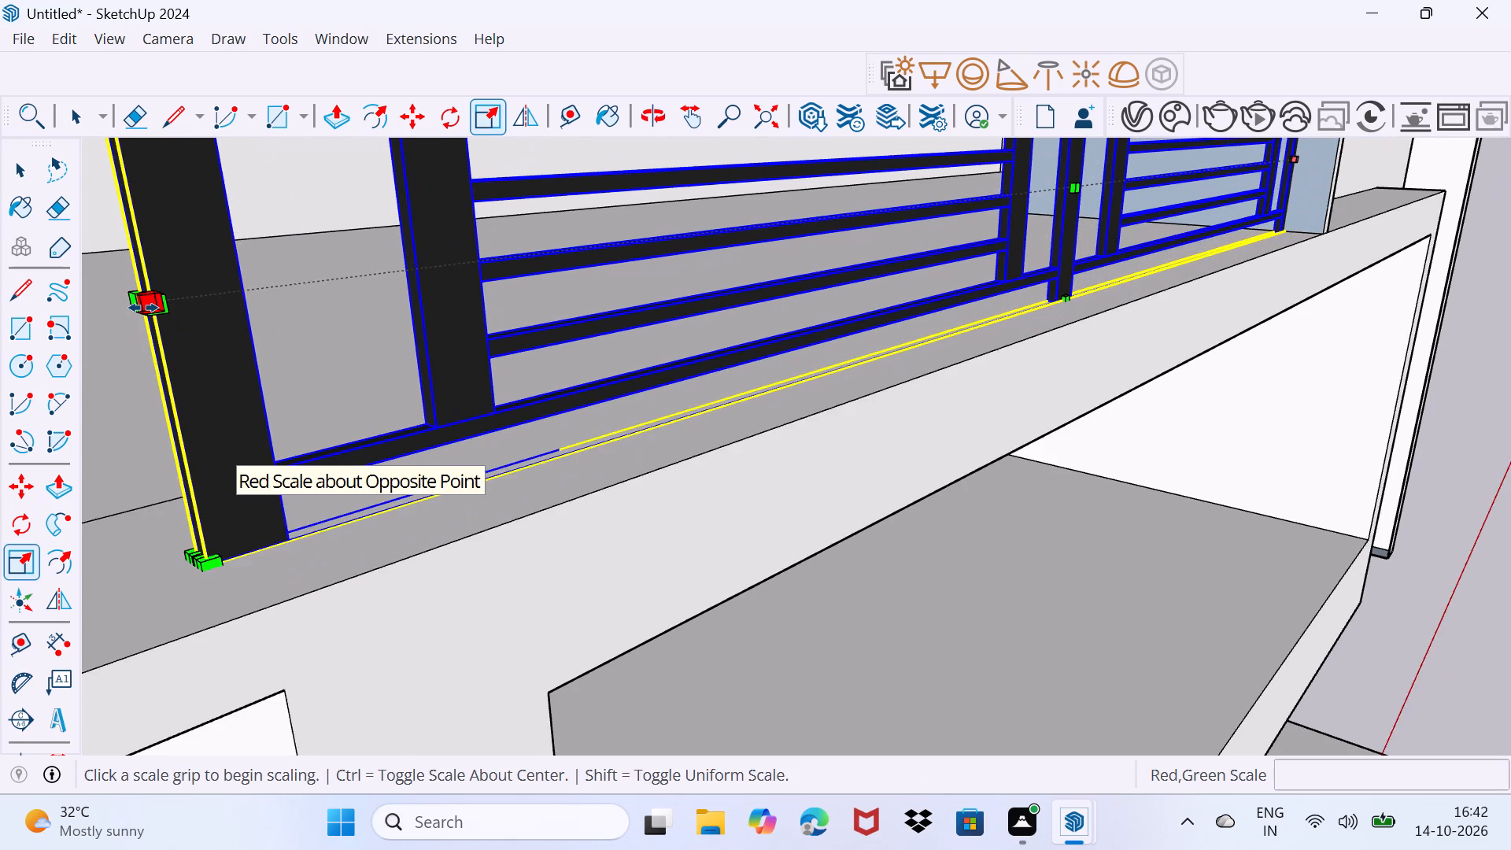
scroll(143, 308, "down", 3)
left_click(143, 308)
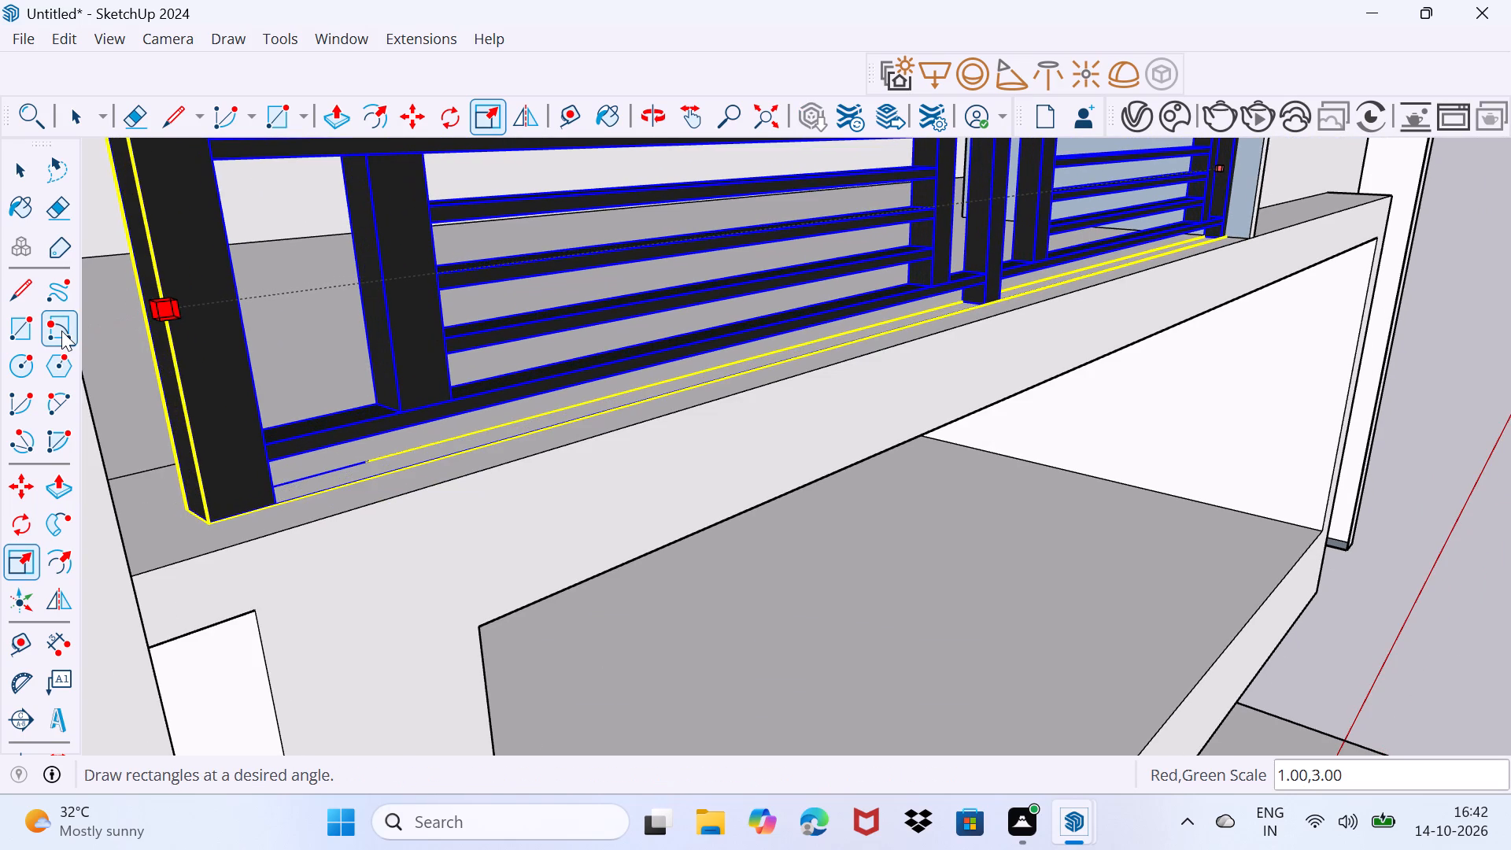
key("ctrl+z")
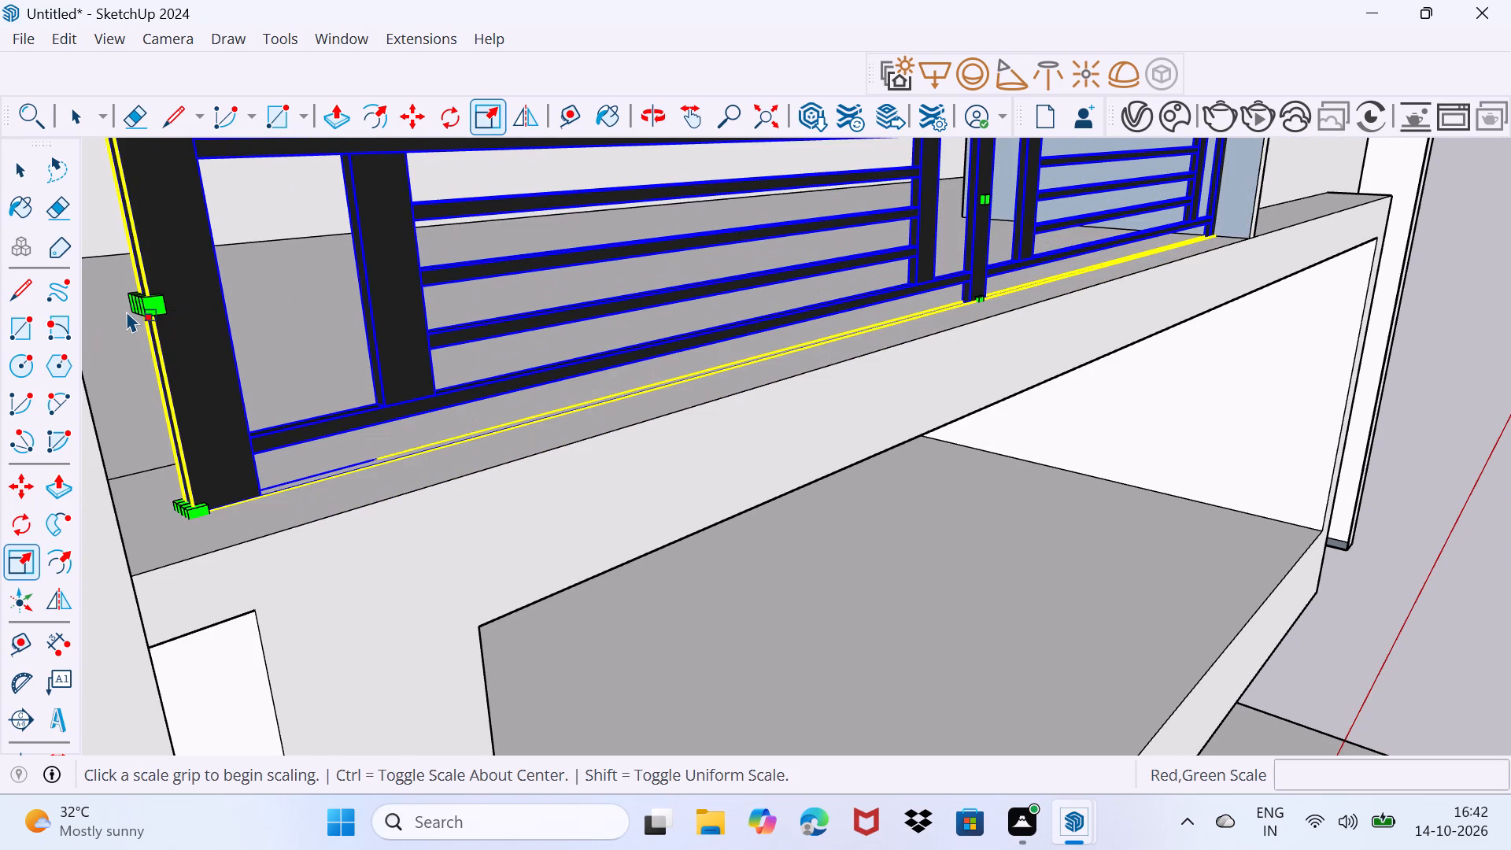
Scale the railing along the red axis by about 1.07 so its end post meets the side wall.
scroll(127, 311, "up", 5)
middle_click_drag(159, 338, 169, 357)
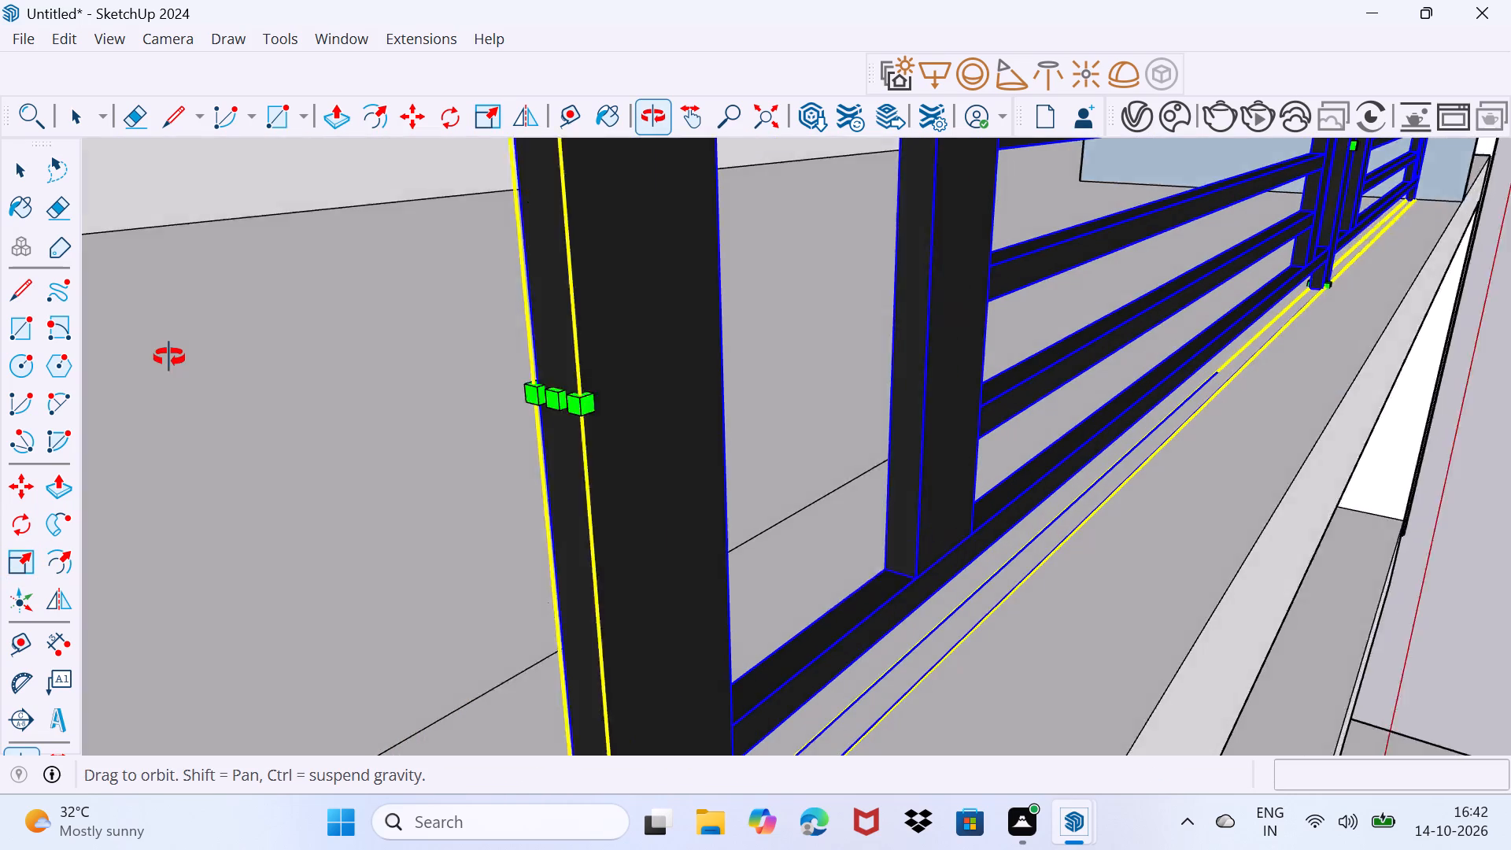
middle_click_drag(169, 357, 168, 359)
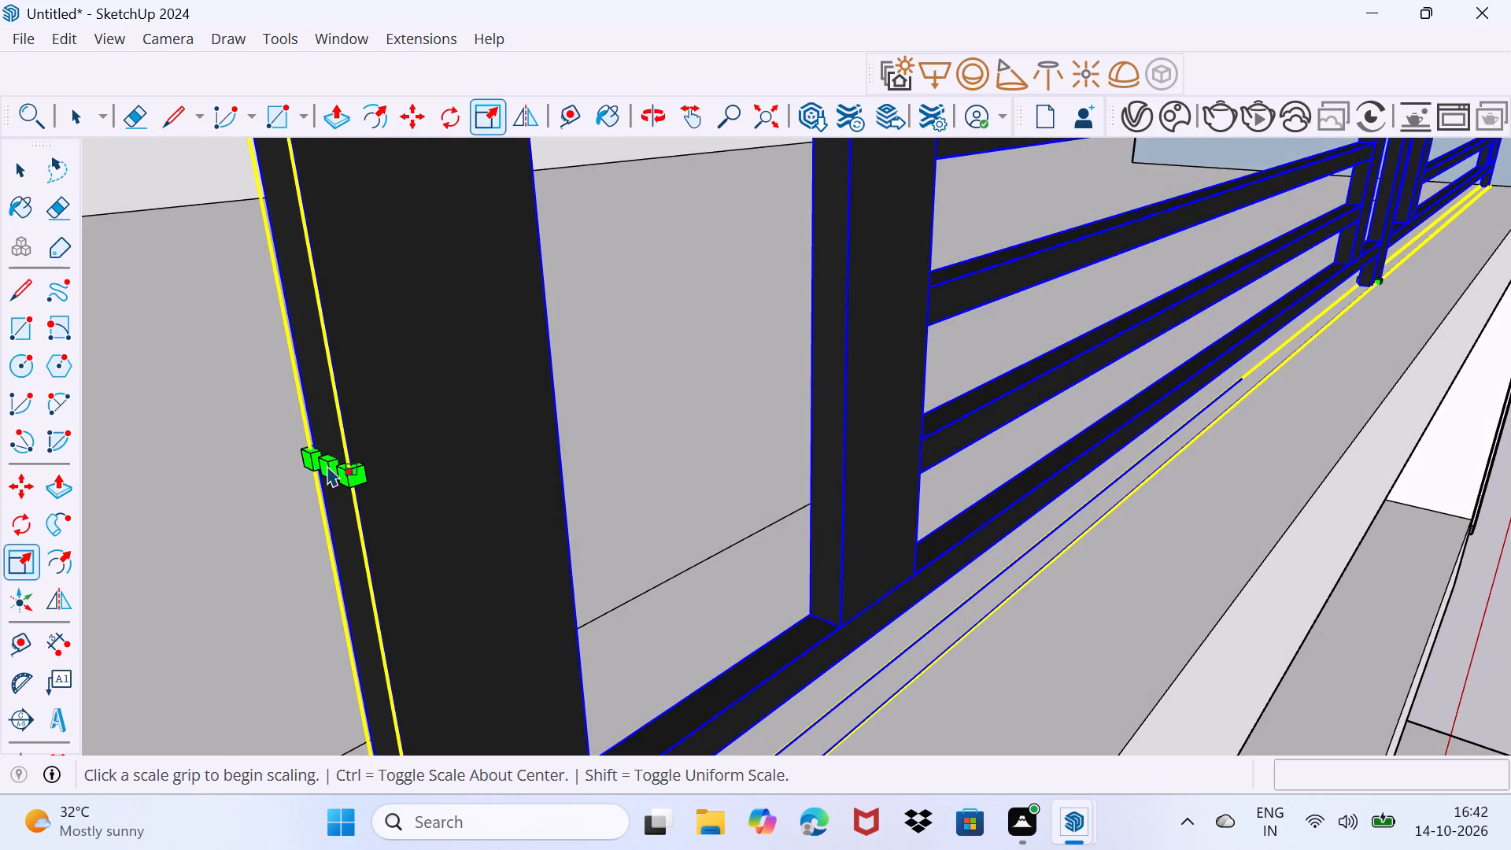
left_click(326, 470)
key("space")
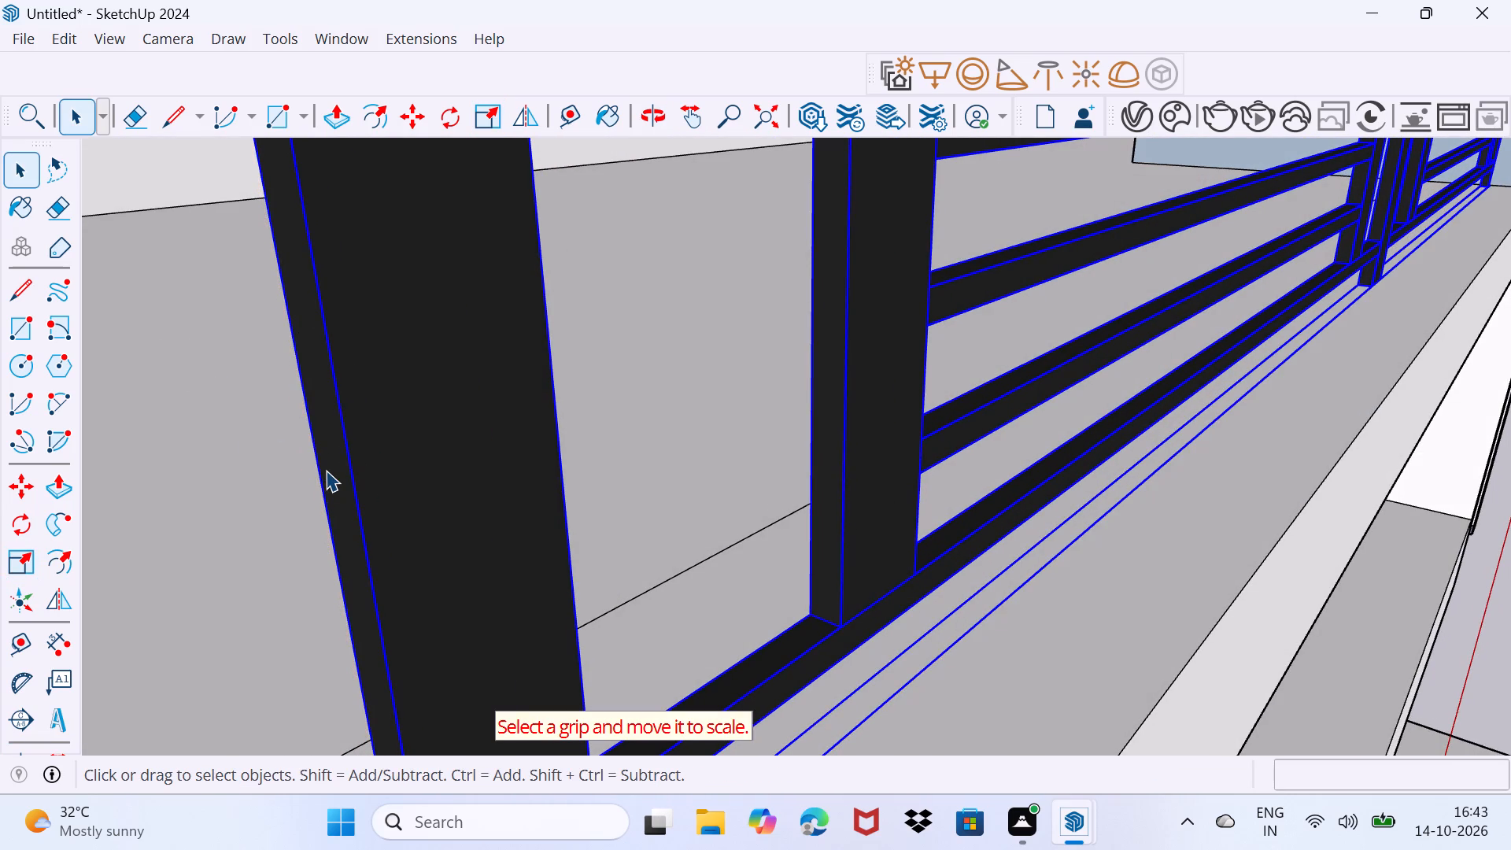
key("s")
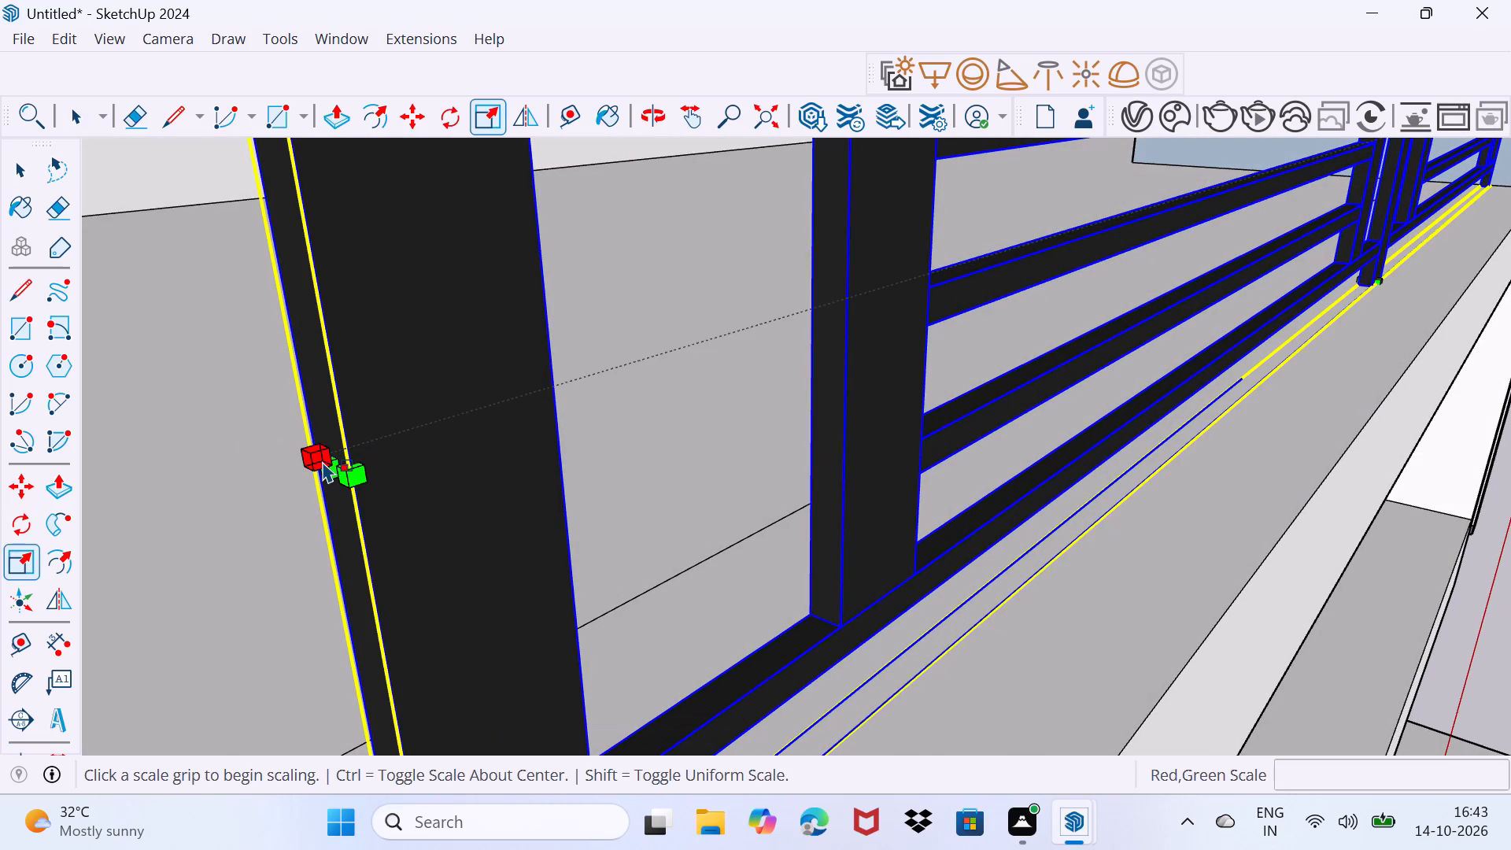
left_click(327, 468)
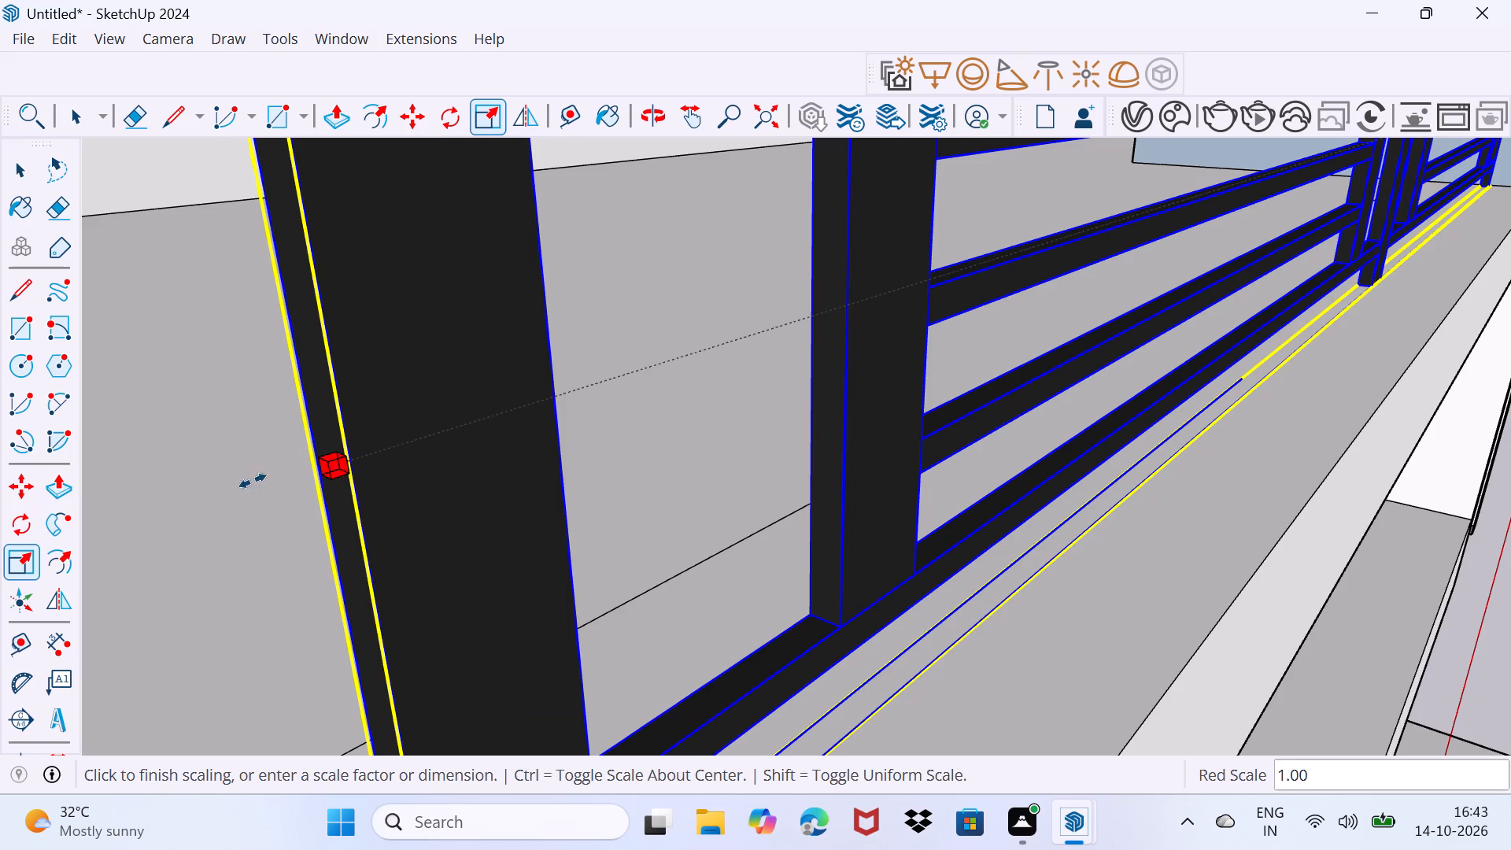
scroll(180, 504, "down", 12)
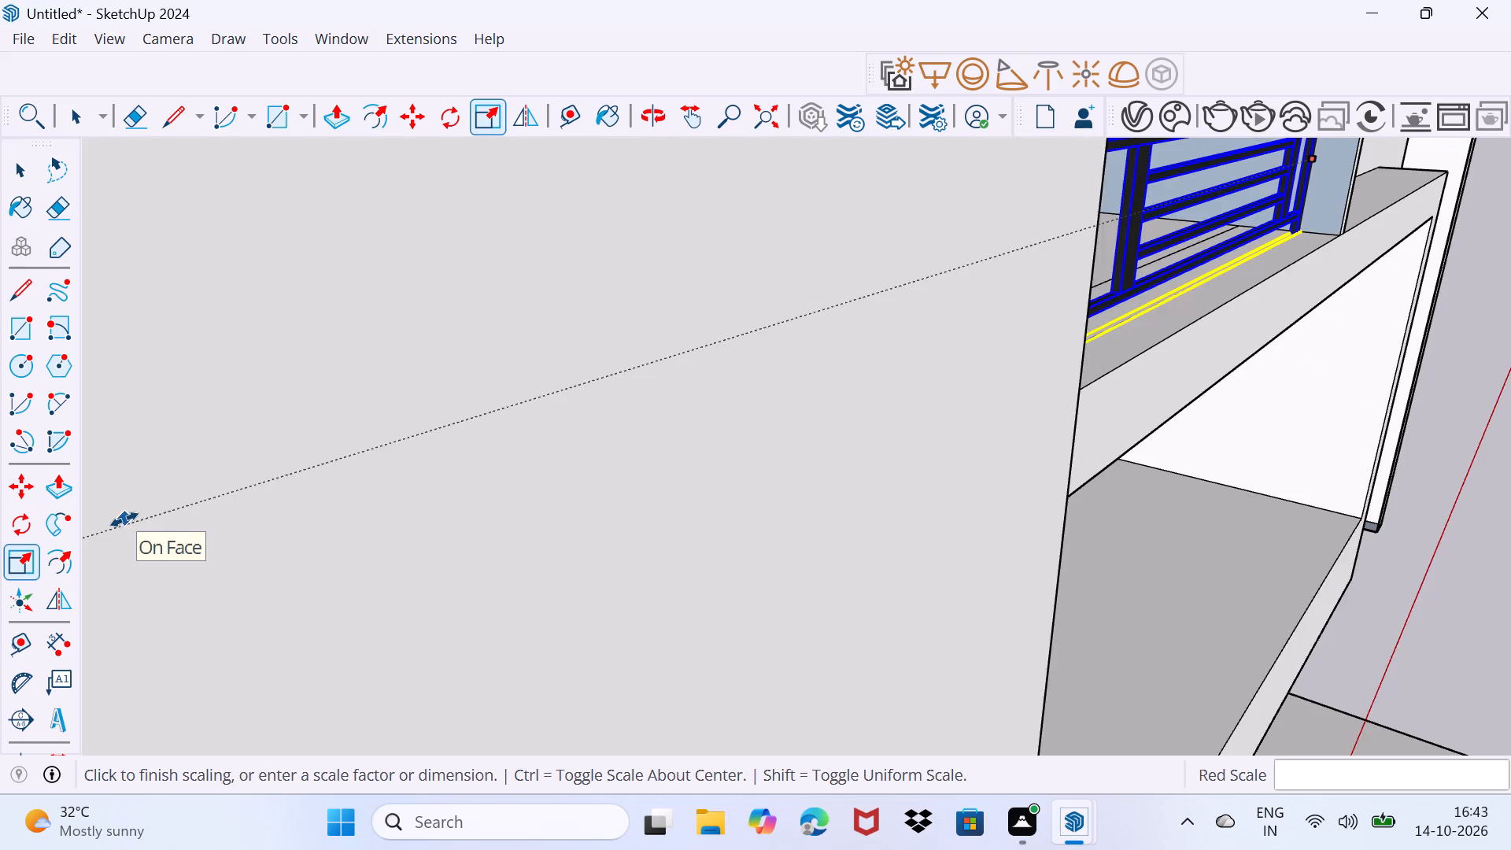
scroll(124, 519, "down", 20)
scroll(124, 519, "down", 8)
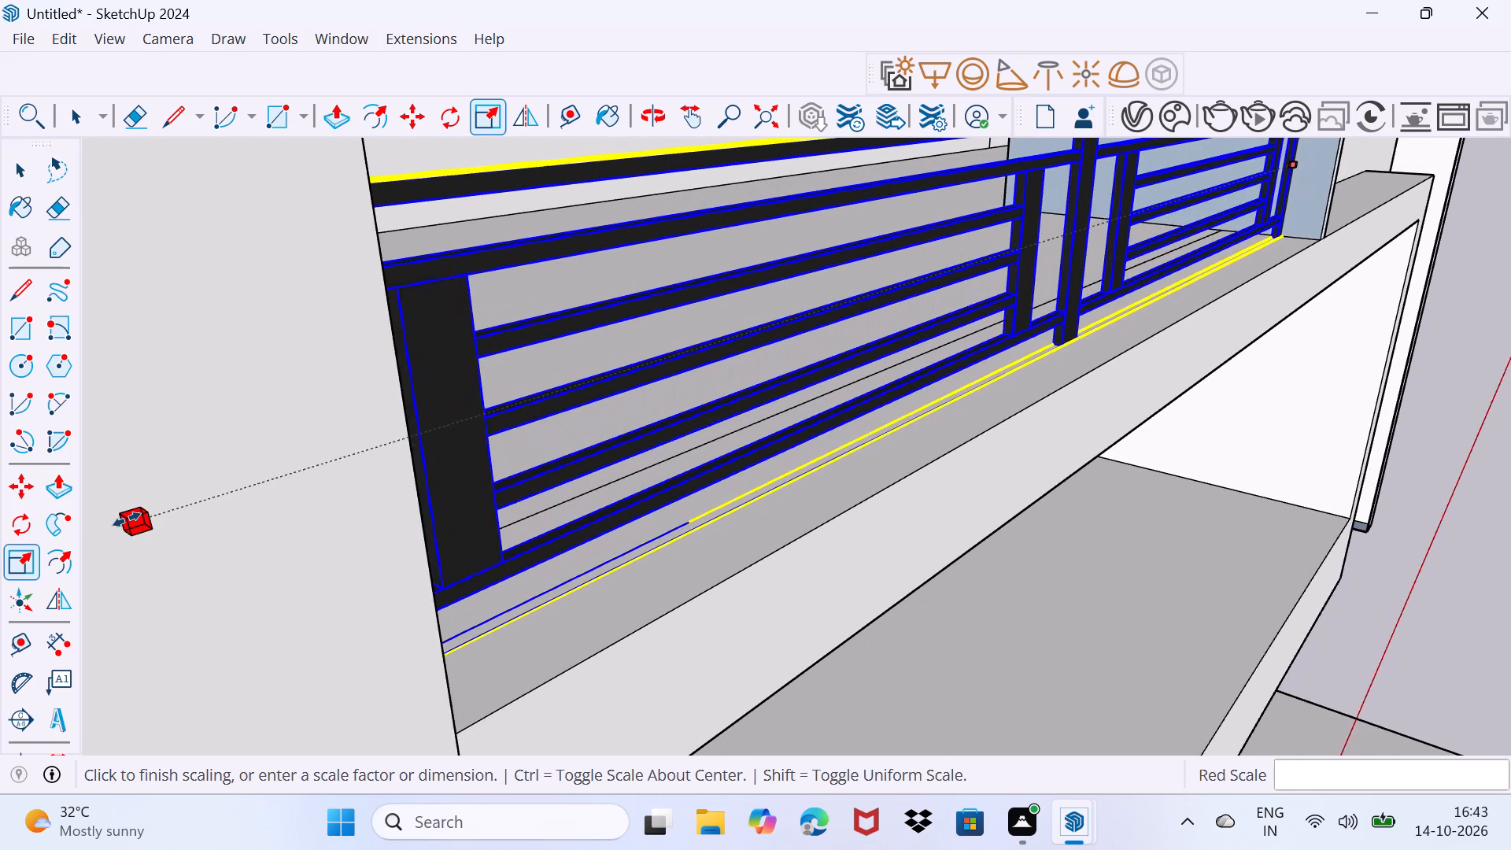
scroll(127, 519, "down", 13)
middle_click_drag(174, 504, 85, 554)
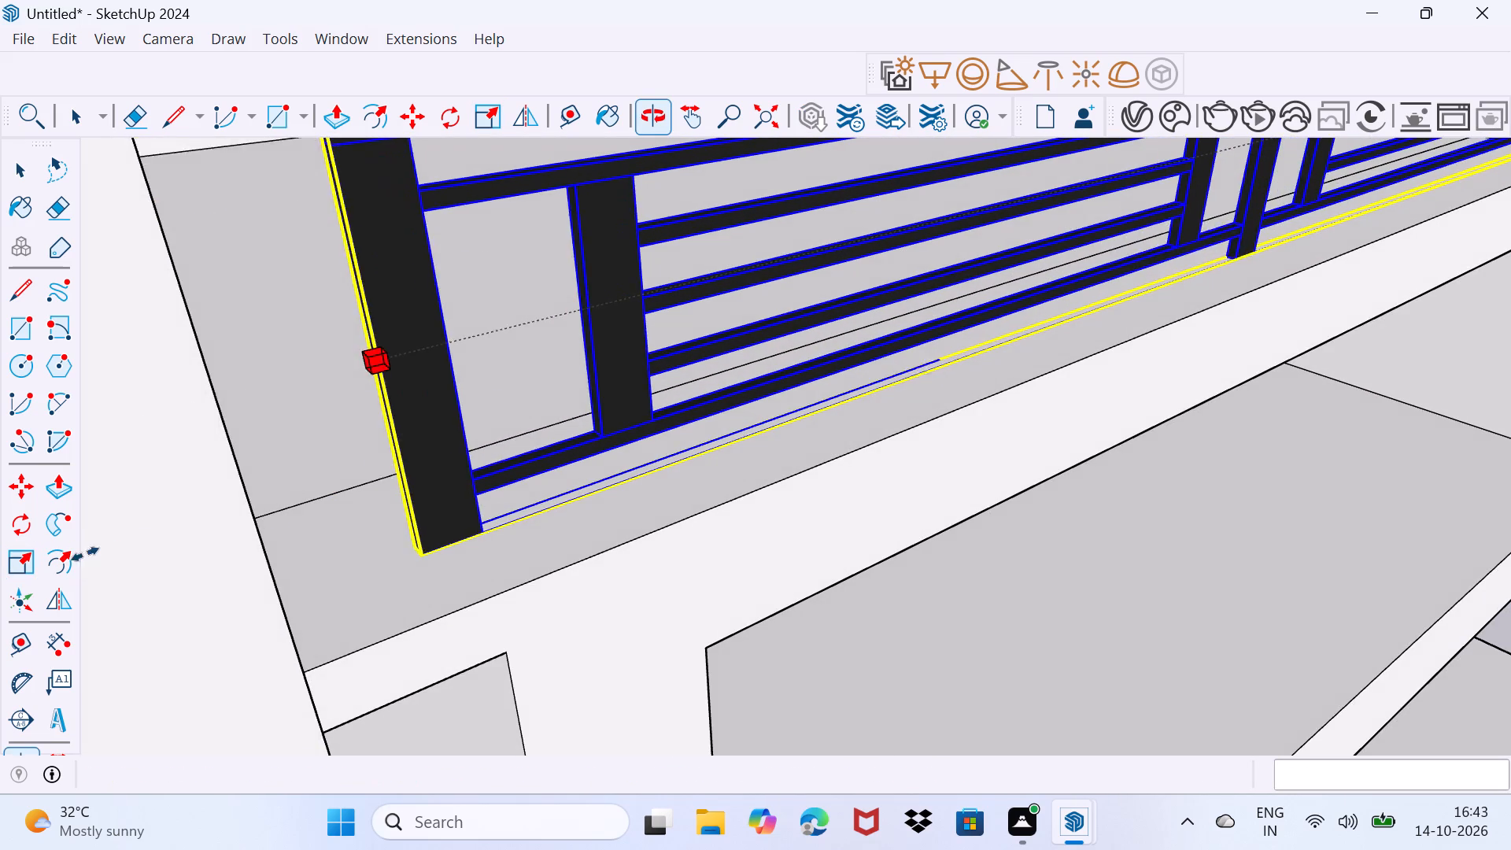
middle_click_drag(224, 511, 153, 539)
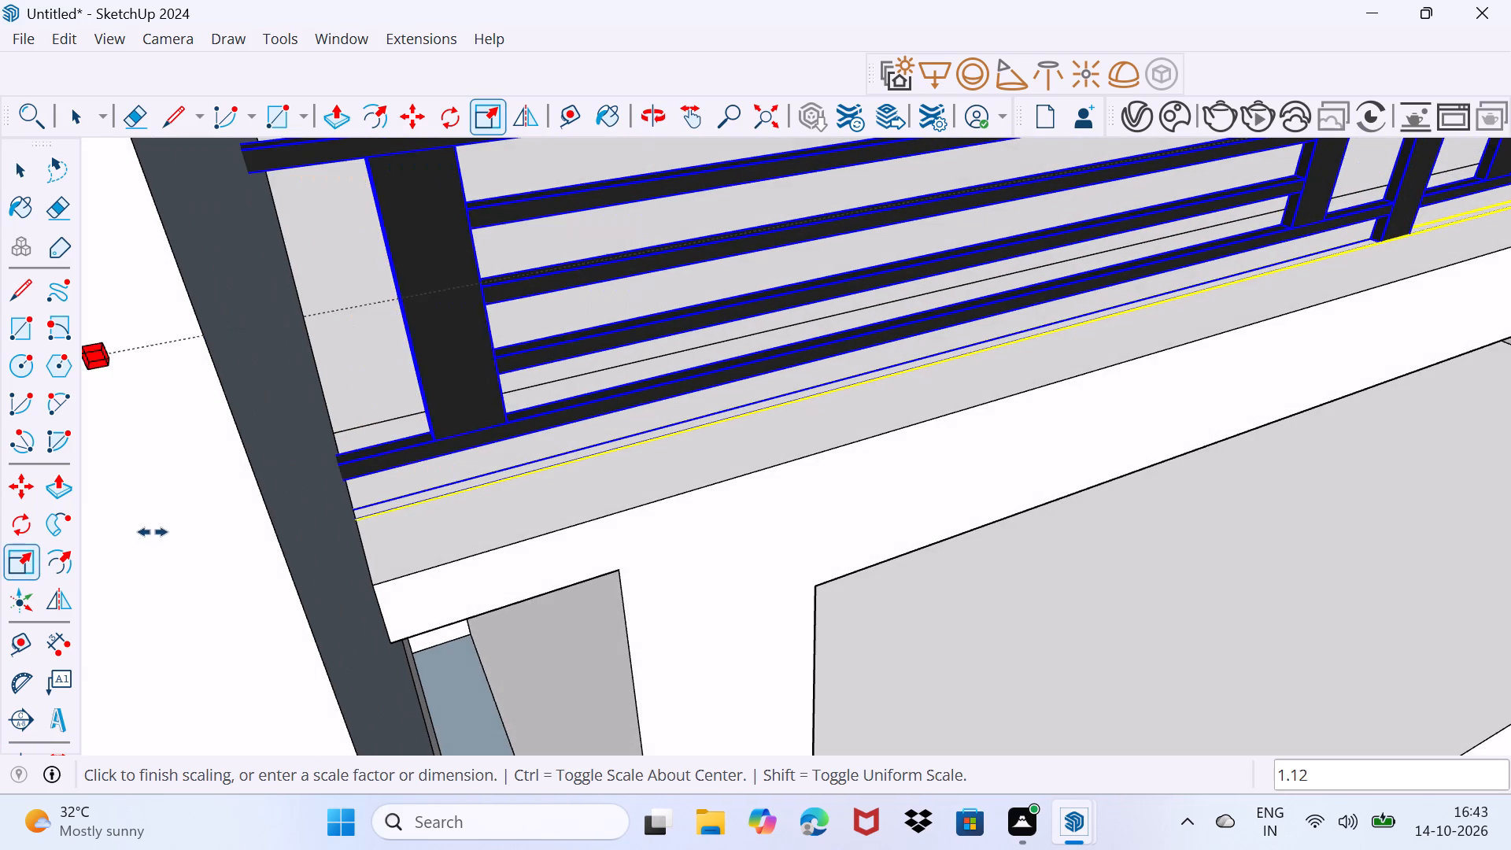
left_click(316, 529)
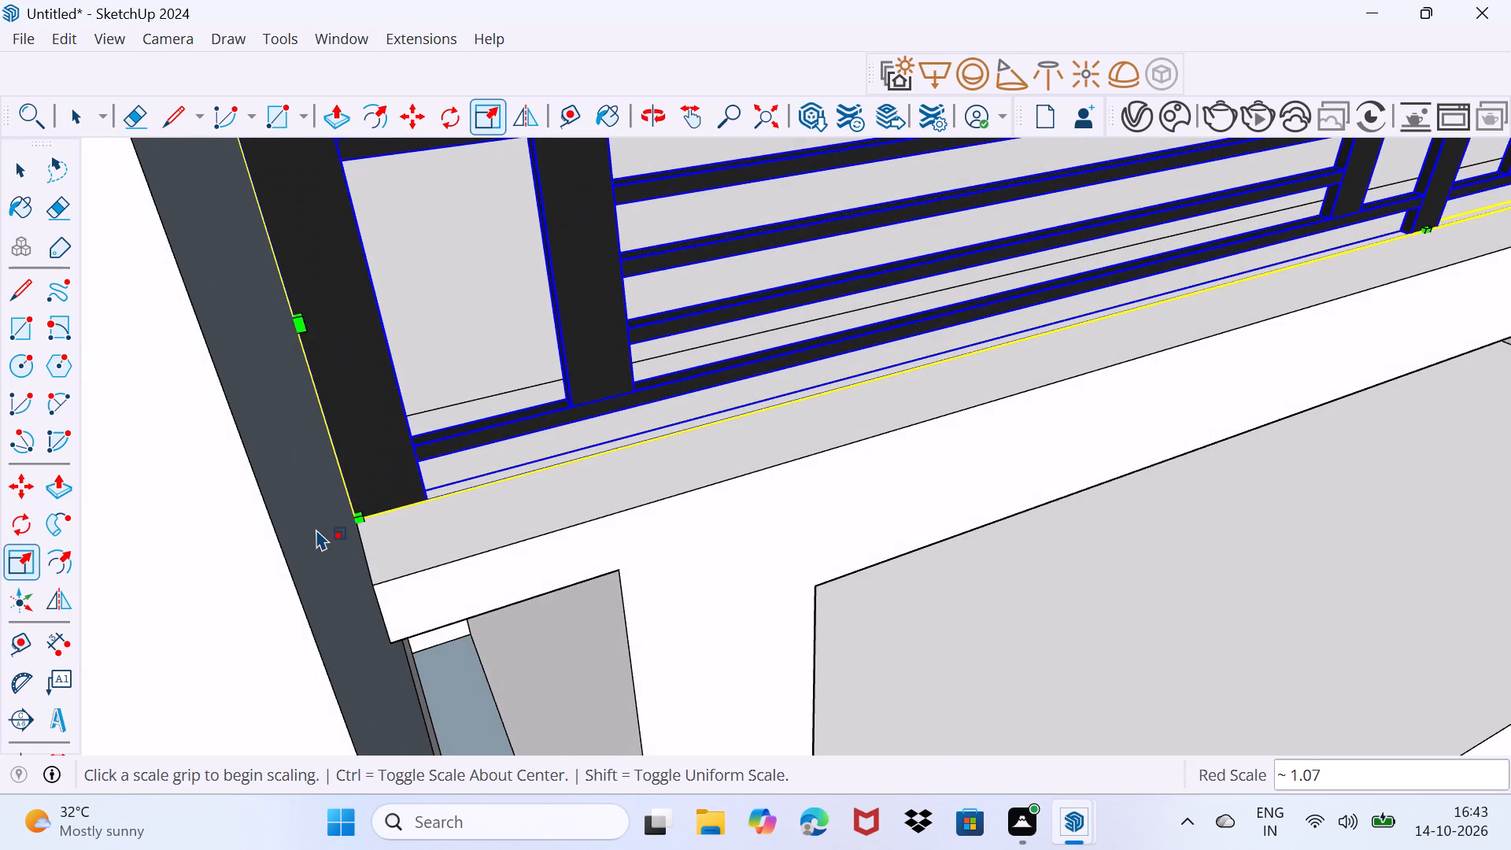
key("space")
left_click_drag(316, 534, 317, 514)
Inspect the fitted railing and the building's front from several angles.
scroll(310, 507, "down", 16)
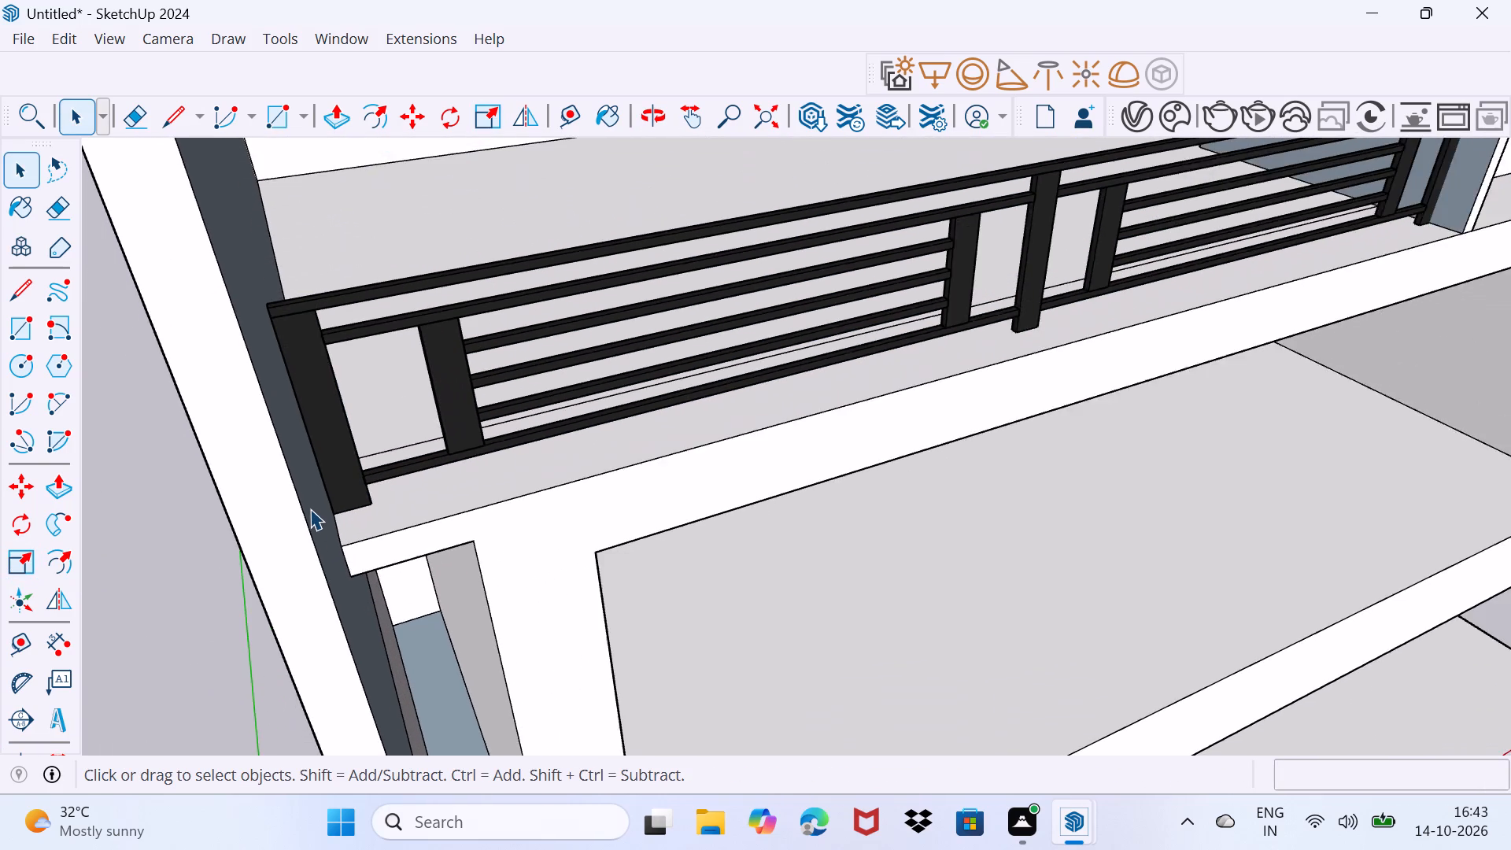
scroll(310, 508, "down", 4)
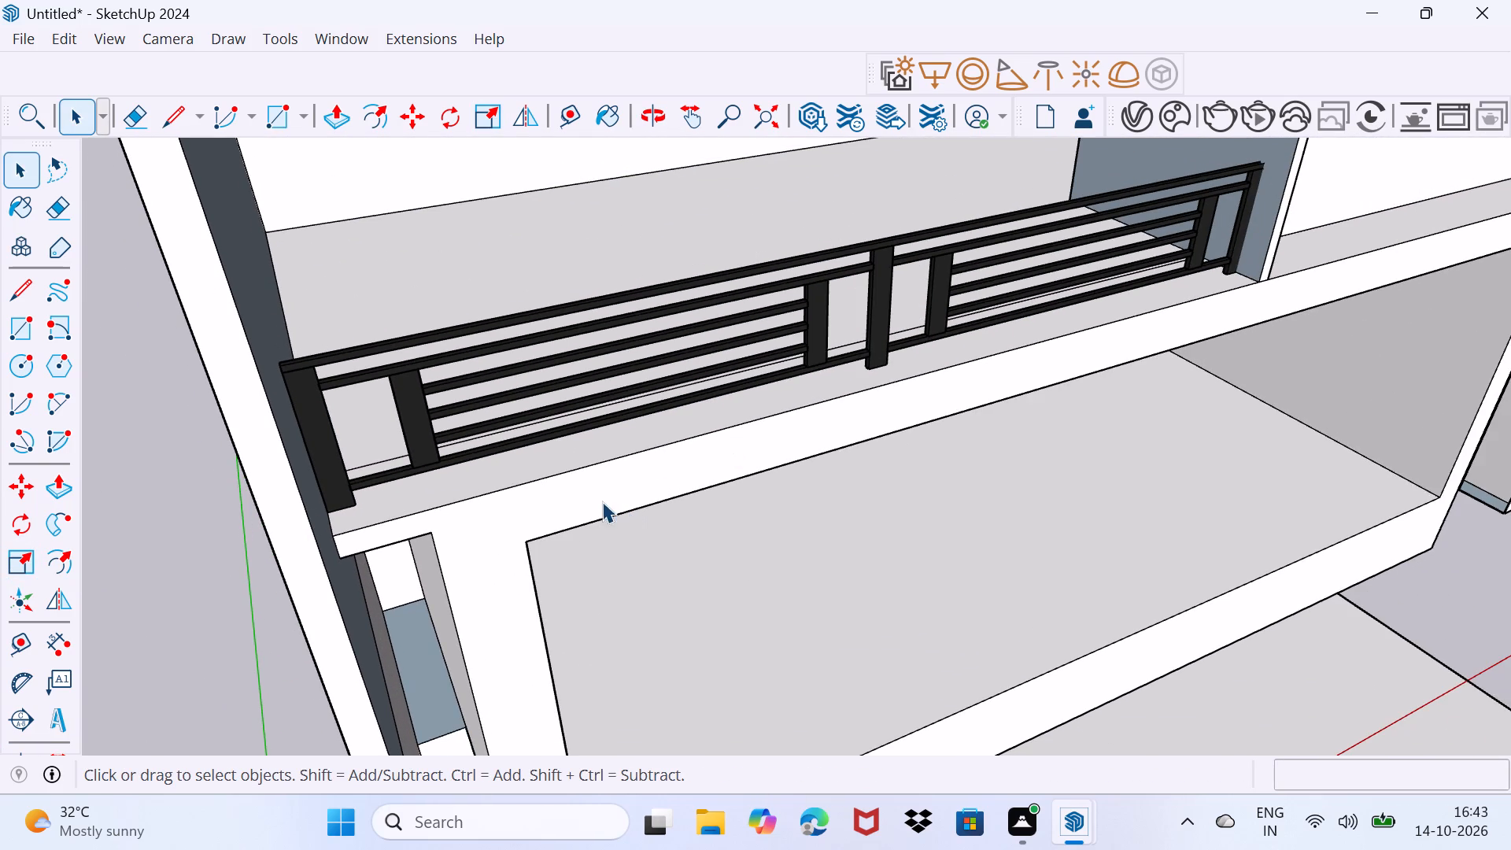
scroll(601, 497, "down", 4)
middle_click_drag(667, 475, 398, 548)
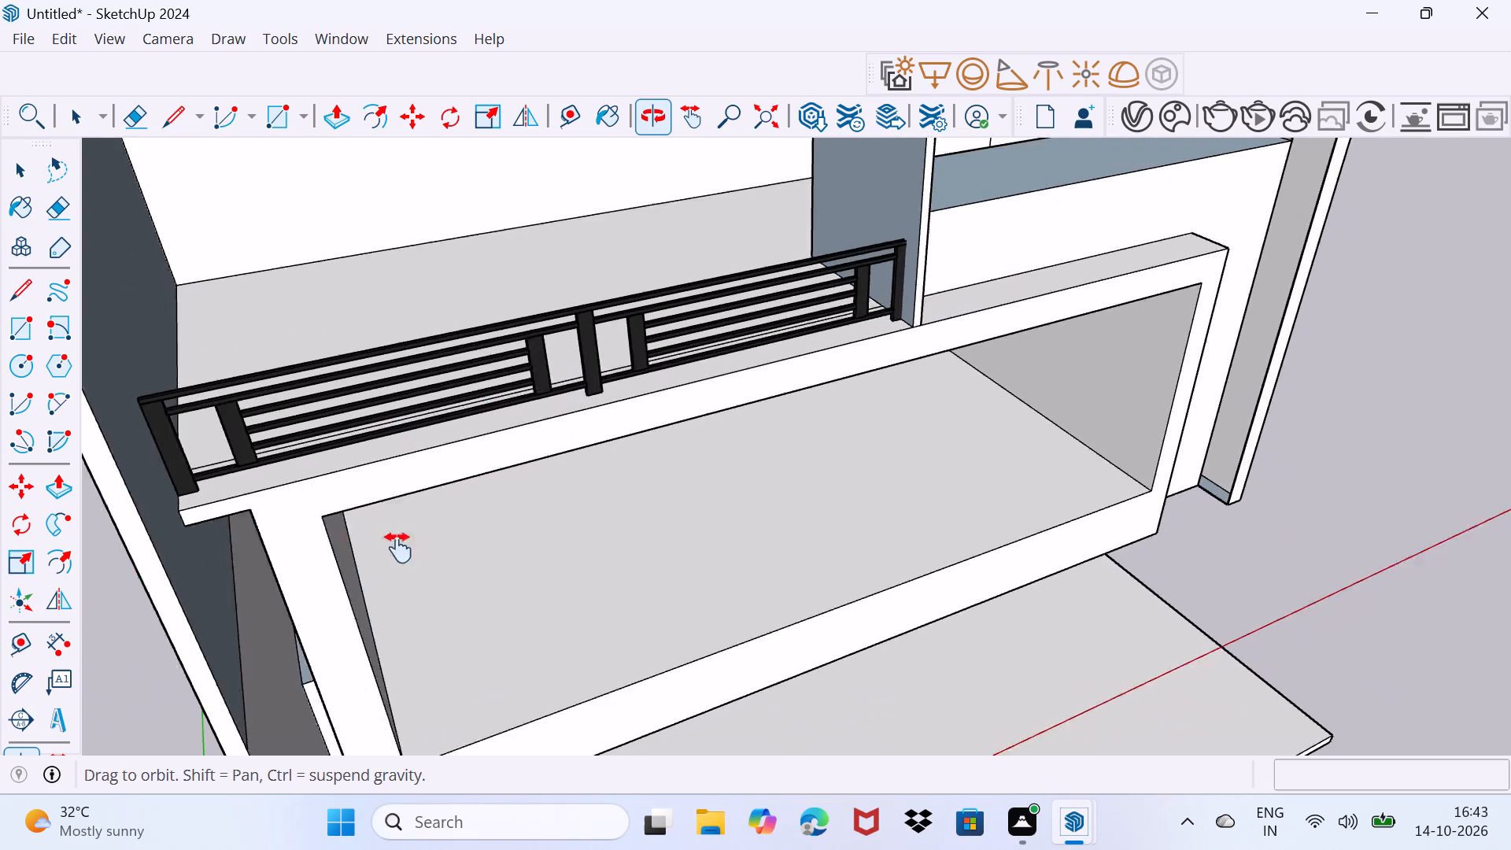
middle_click_drag(398, 548, 357, 608)
middle_click_drag(550, 593, 482, 519)
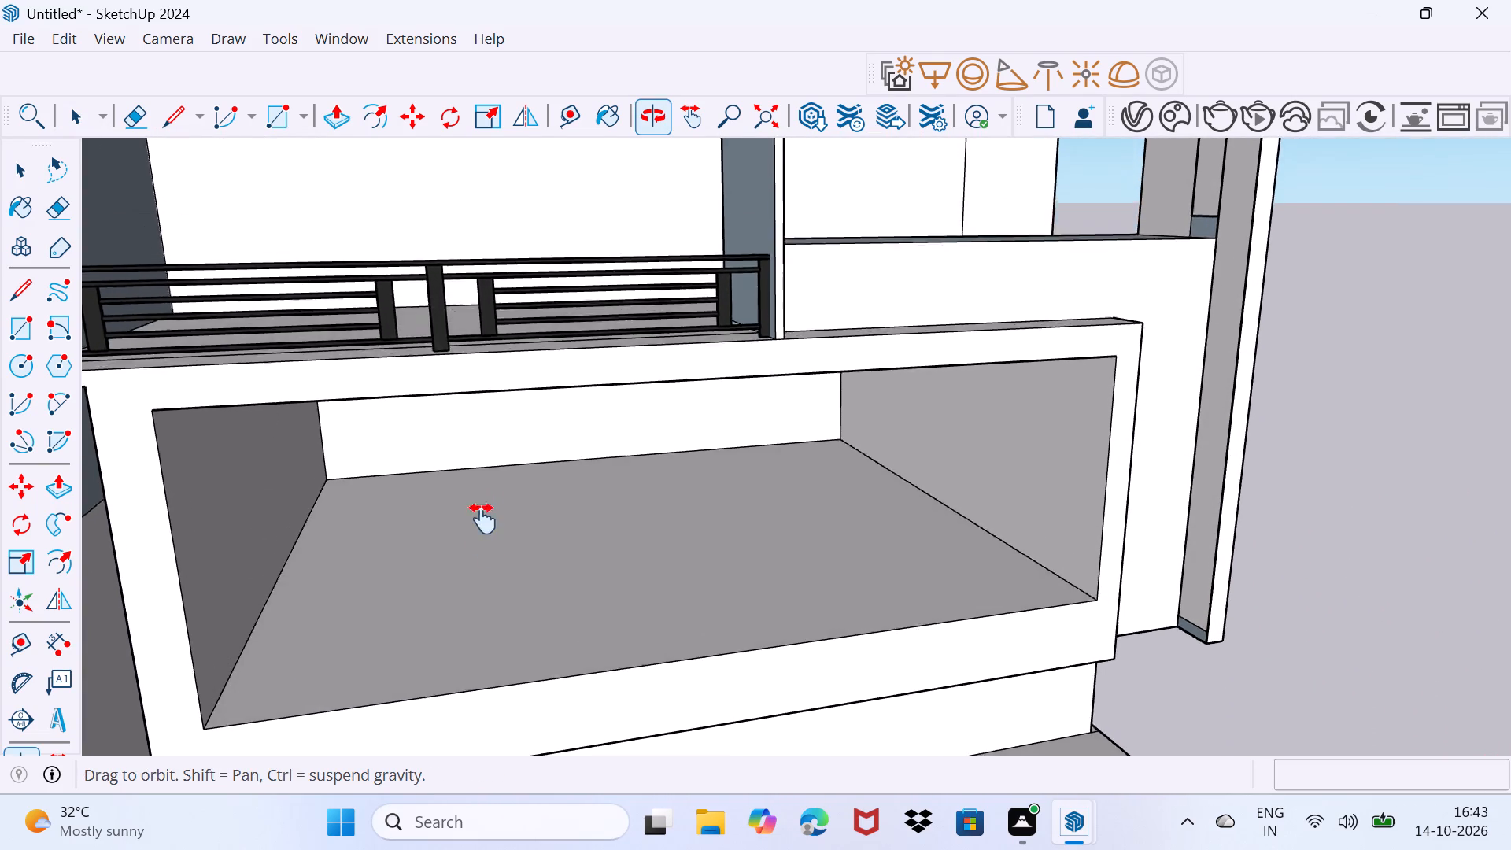
middle_click_drag(482, 519, 482, 608)
middle_click_drag(482, 609, 356, 589)
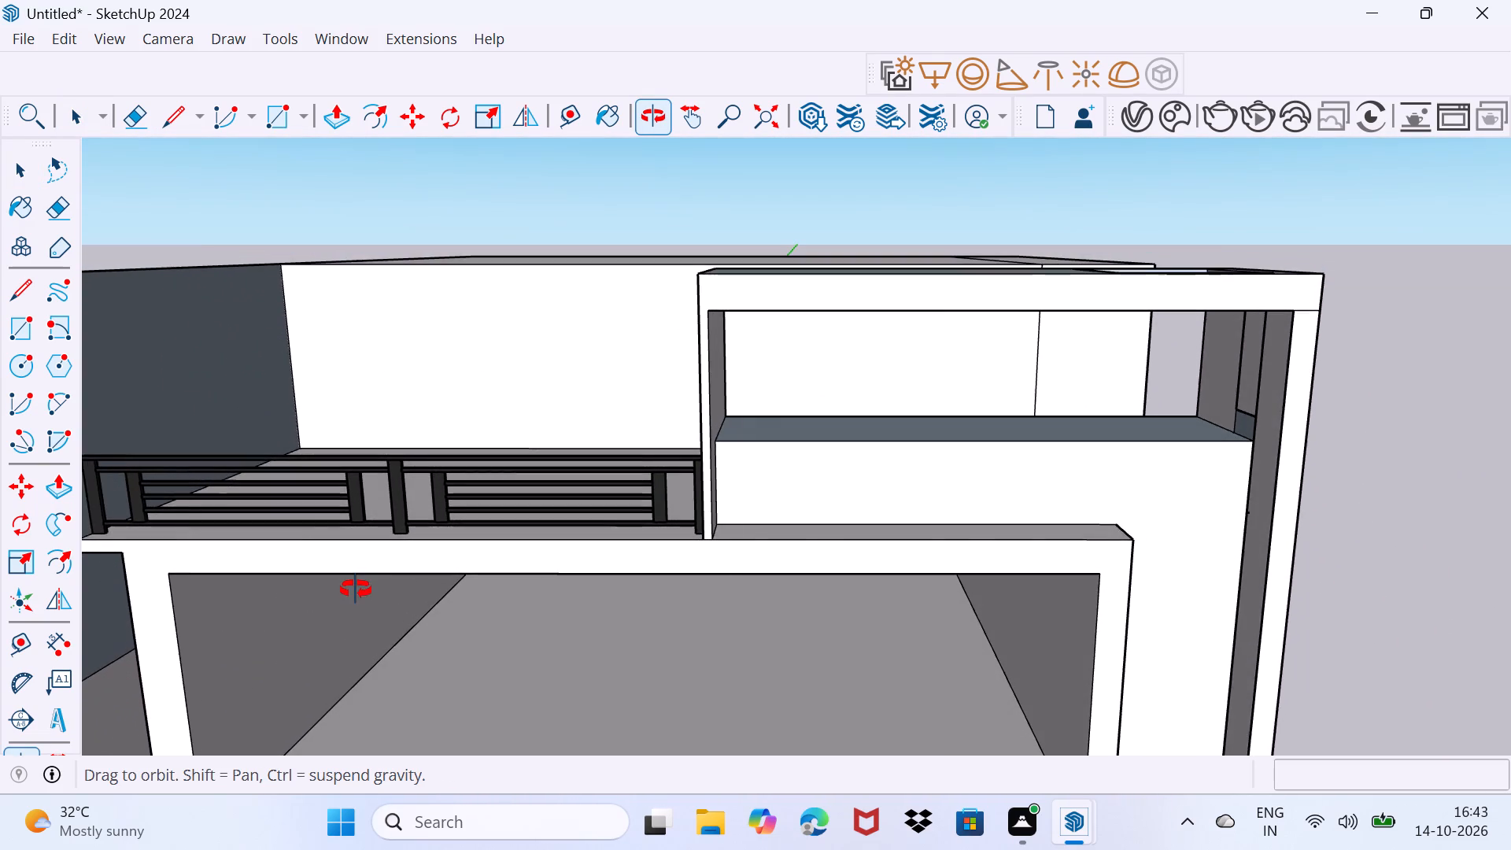
middle_click_drag(356, 589, 605, 504)
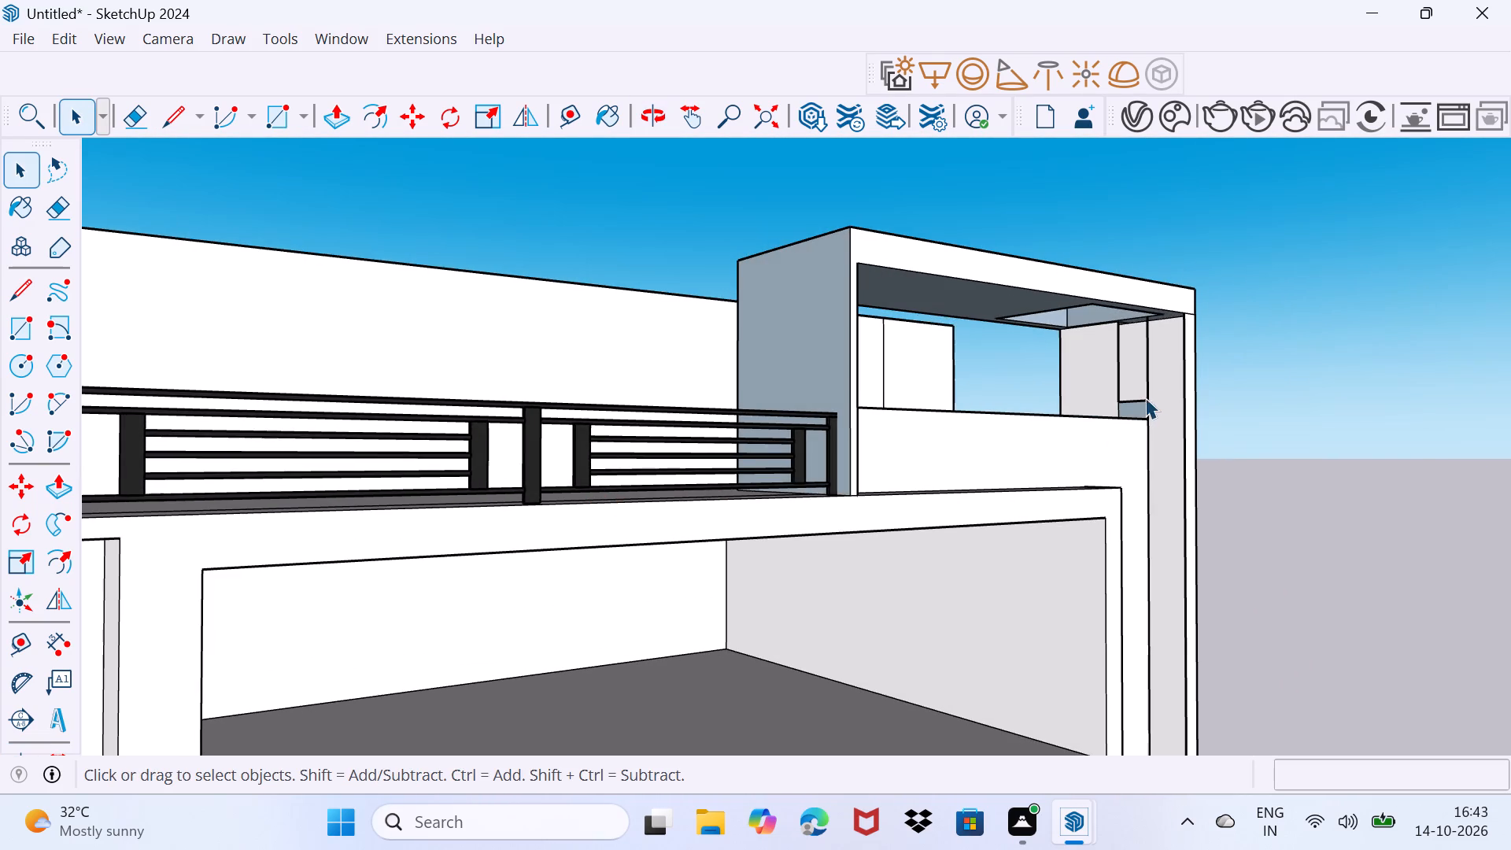
Erase the edges outlining the leftover wall faces against the side wall inside the top-storey opening.
scroll(1148, 384, "up", 14)
scroll(1119, 449, "up", 6)
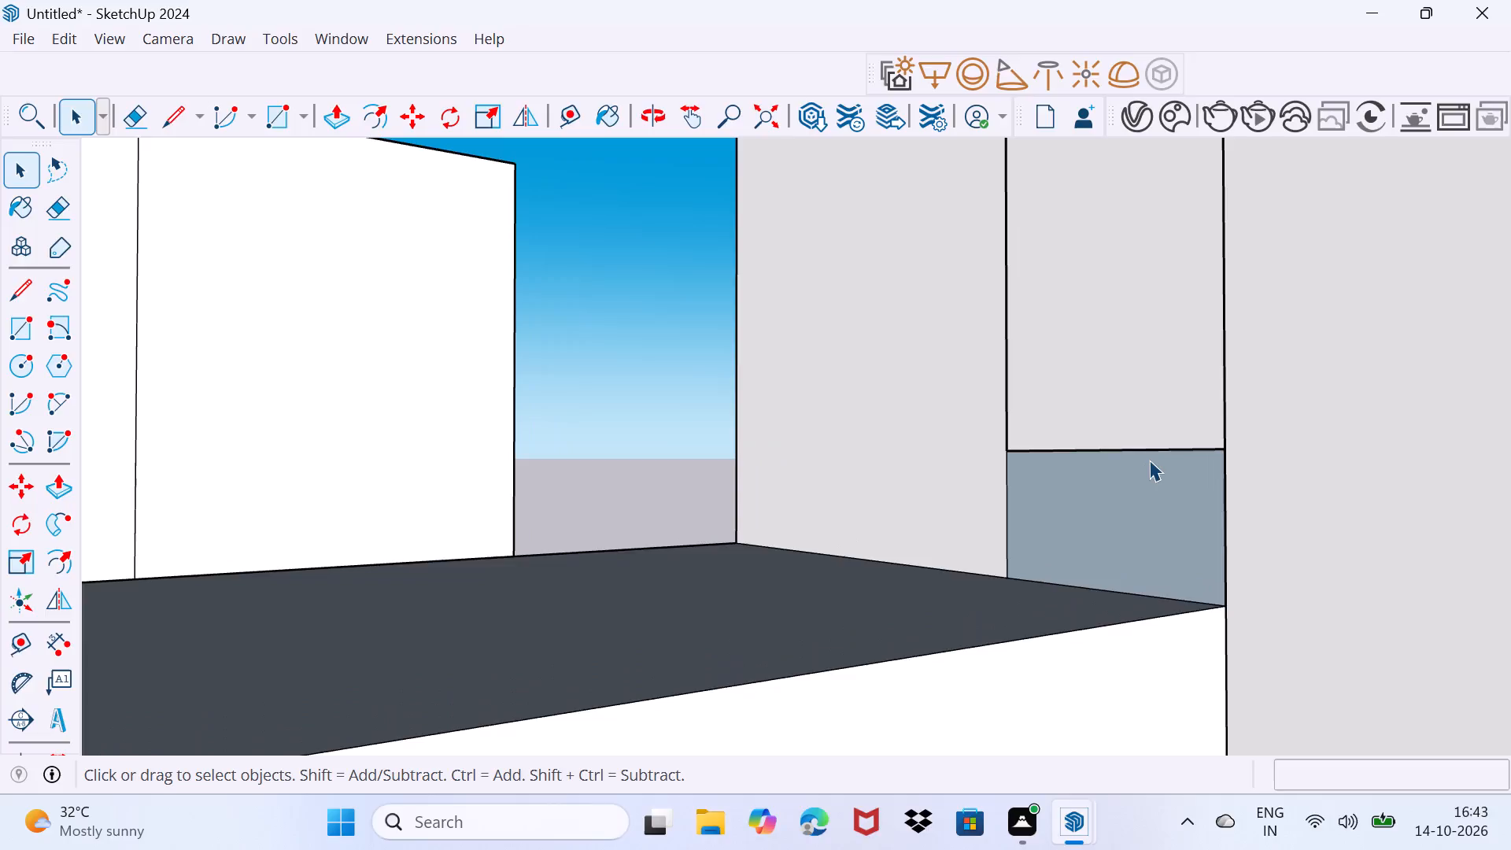
middle_click_drag(1149, 460, 1141, 499)
key("e")
left_click(1019, 356)
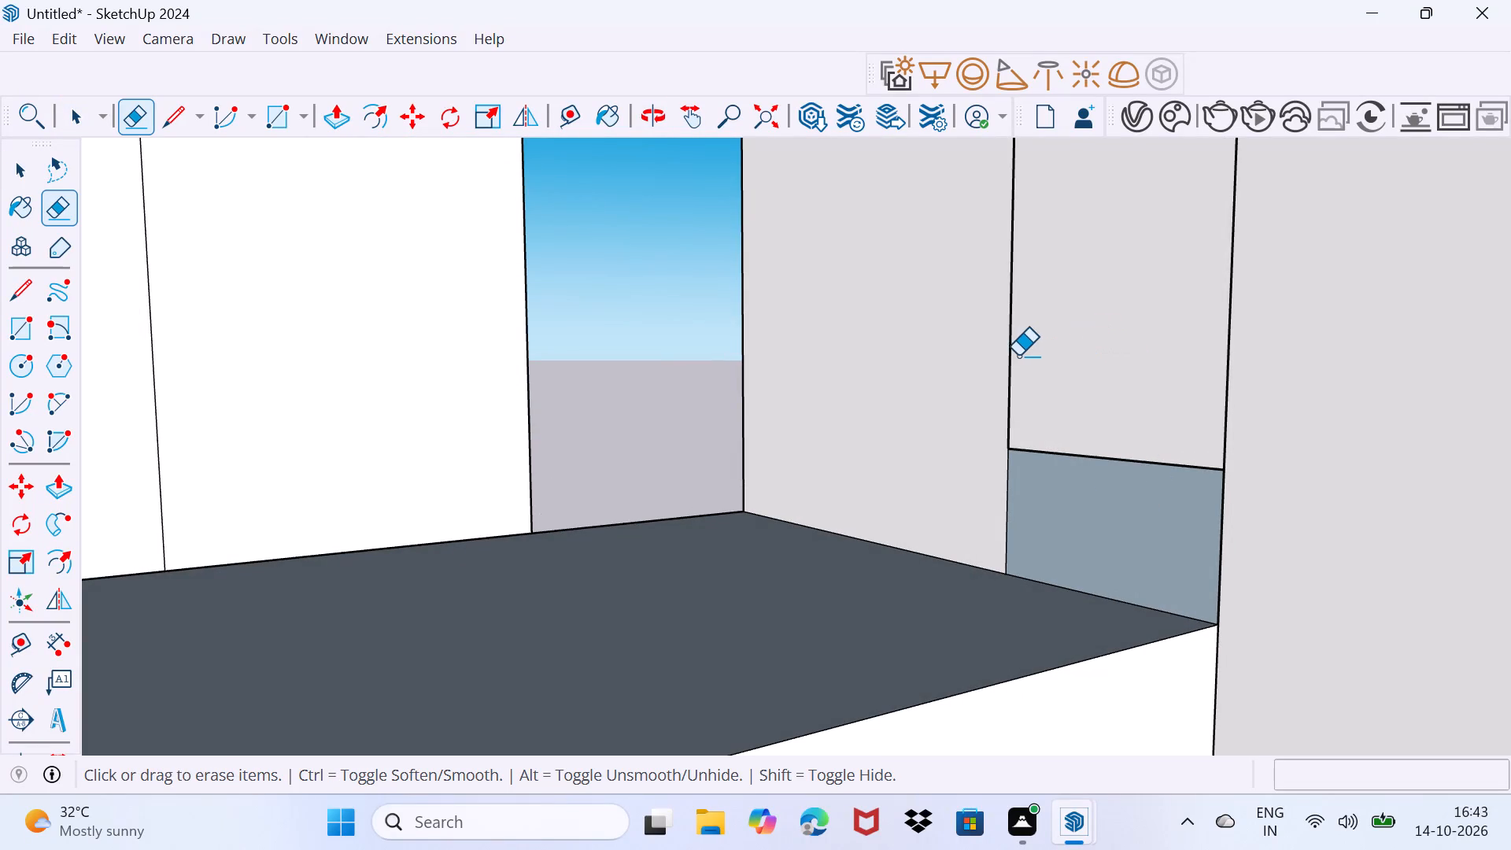
left_click_drag(1004, 356, 1022, 361)
left_click_drag(1053, 476, 1099, 419)
left_click_drag(1212, 490, 1212, 490)
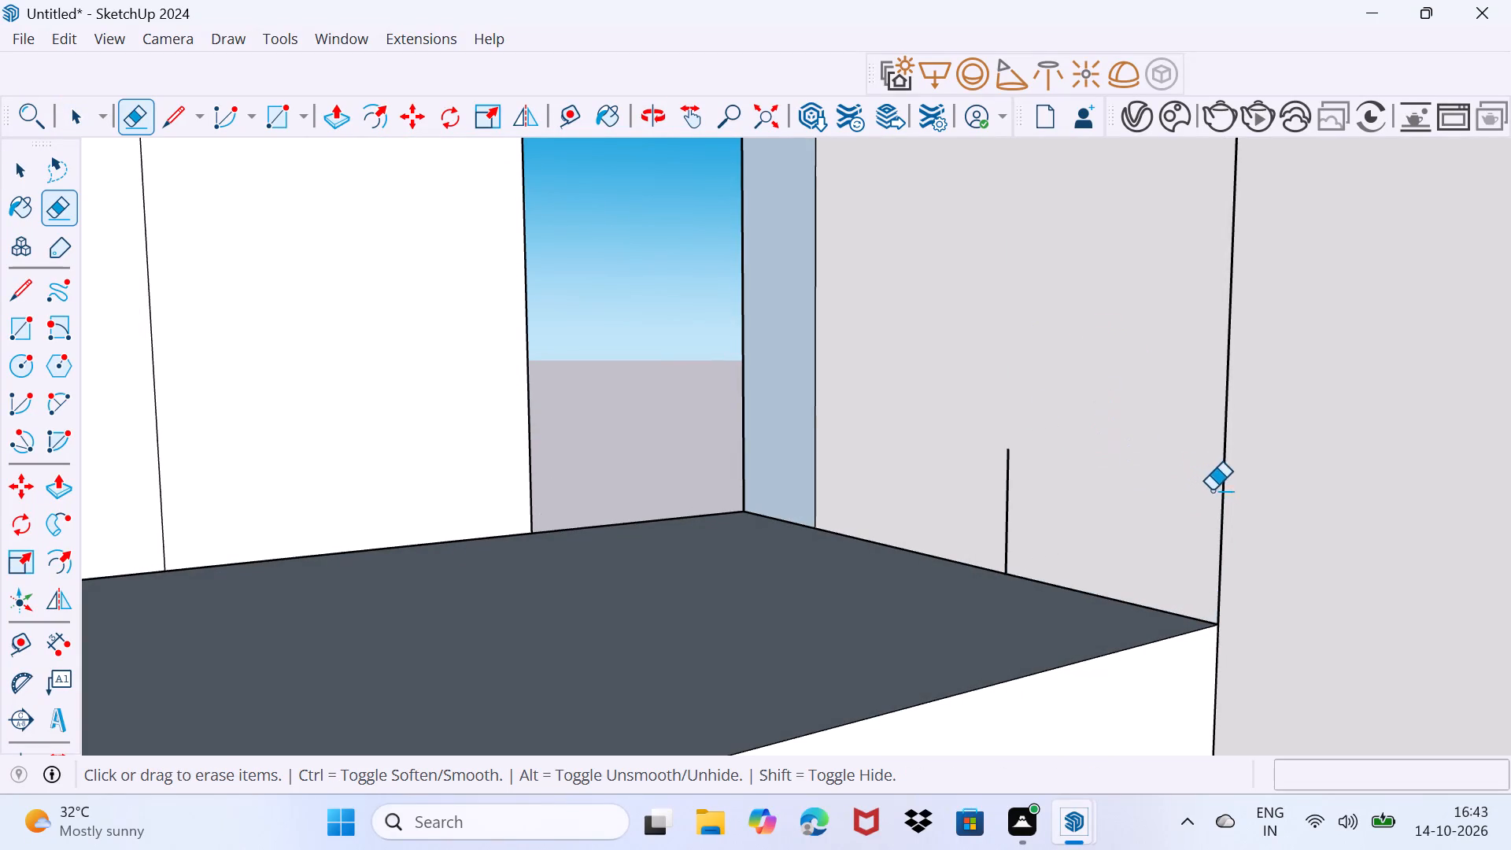
left_click_drag(1212, 490, 1239, 491)
left_click_drag(1001, 516, 1026, 556)
Erase the narrow leftover wall strip at the rear end of the side wall in the top-storey opening.
left_click_drag(814, 437, 866, 457)
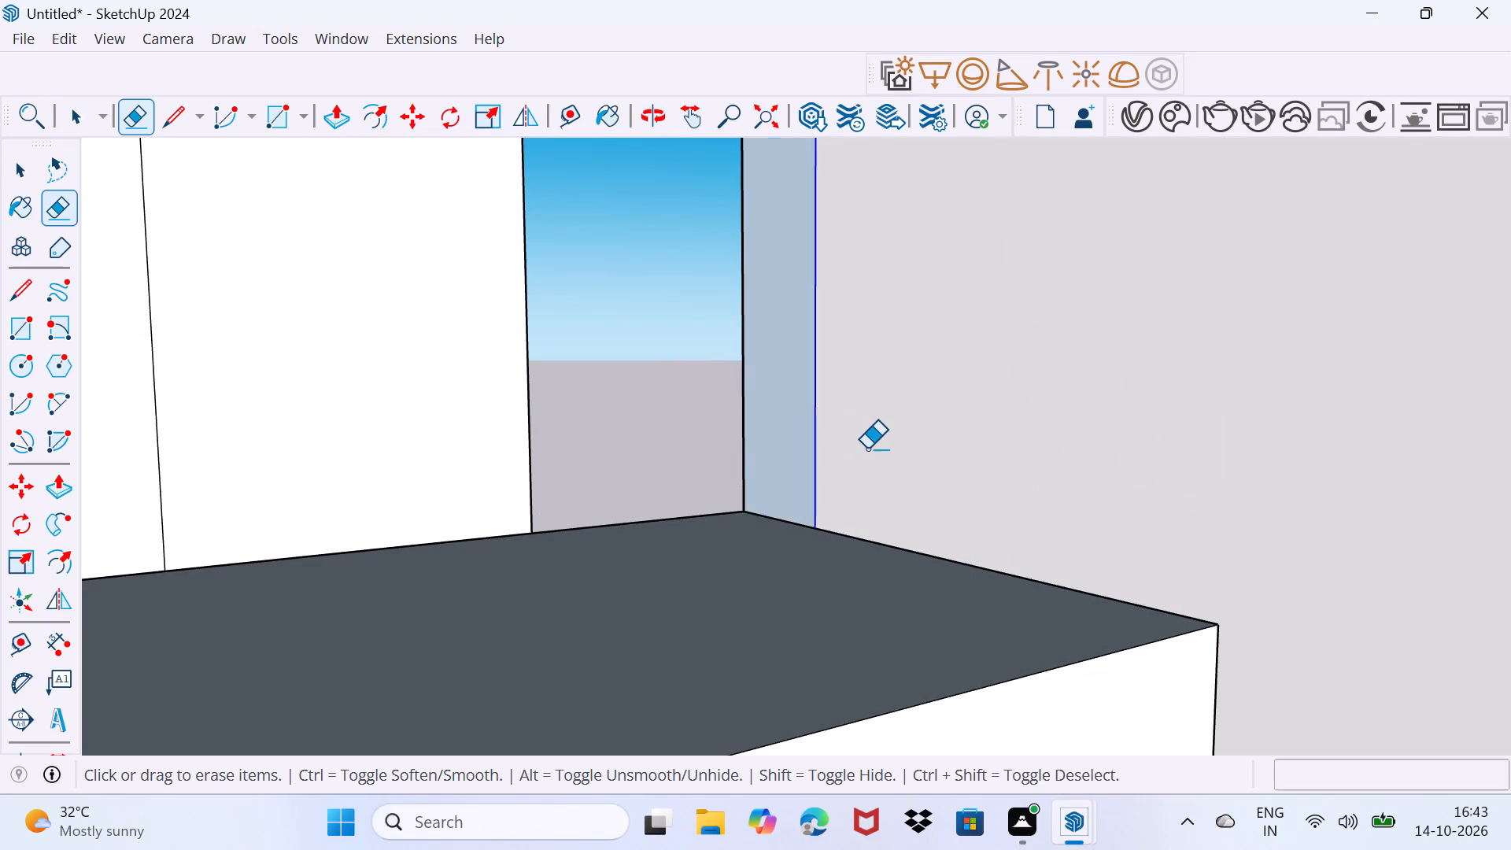
key("ctrl+z")
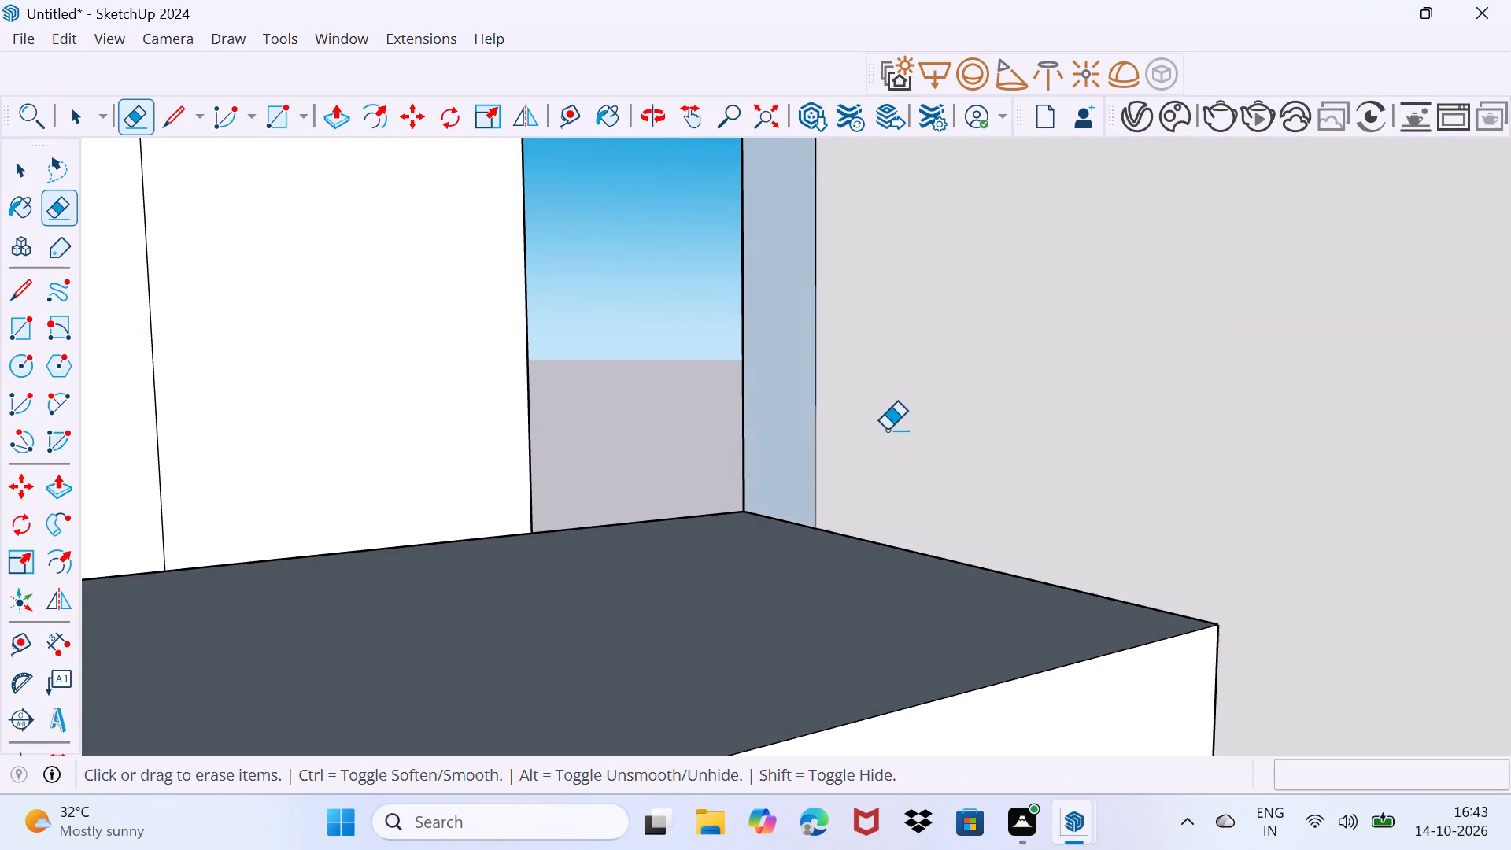
scroll(887, 430, "down", 14)
middle_click_drag(888, 431, 799, 444)
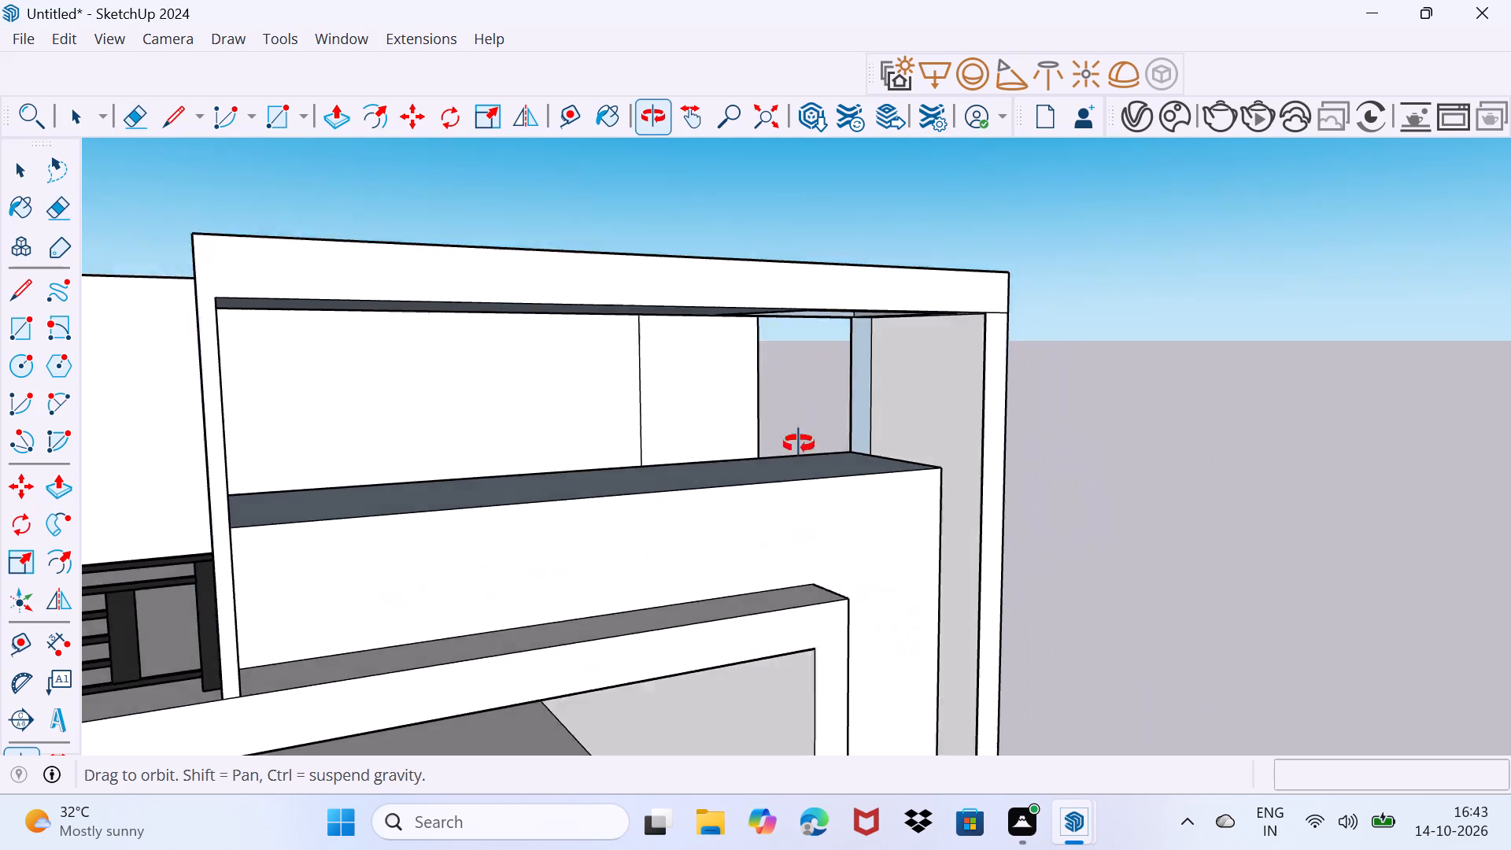
middle_click_drag(799, 444, 828, 429)
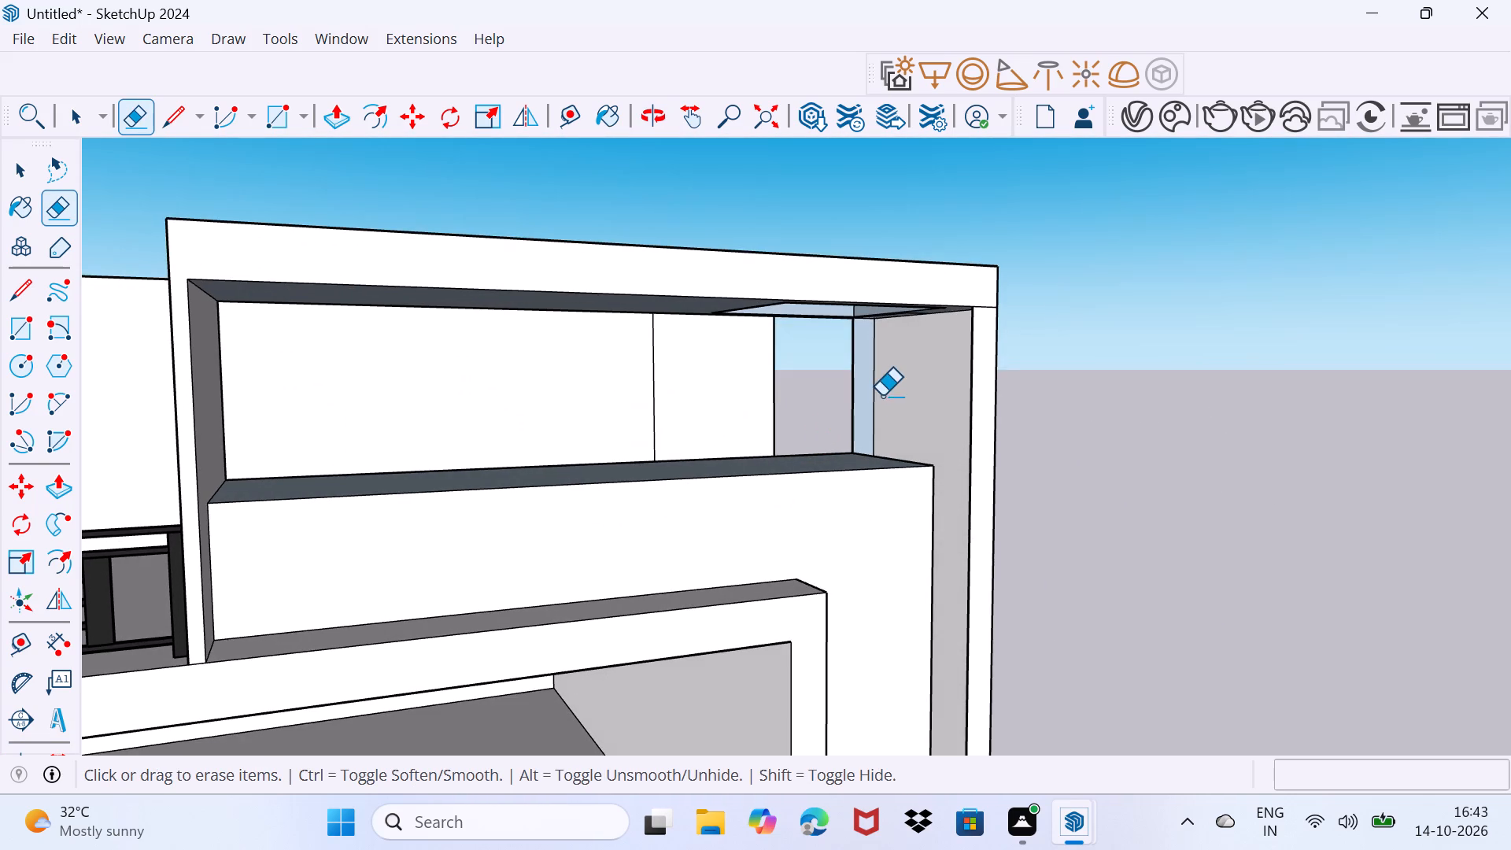
left_click(855, 394)
Erase the leftover edges on the roof slab's underside between the roof opening and the side wall.
middle_click_drag(879, 398, 815, 369)
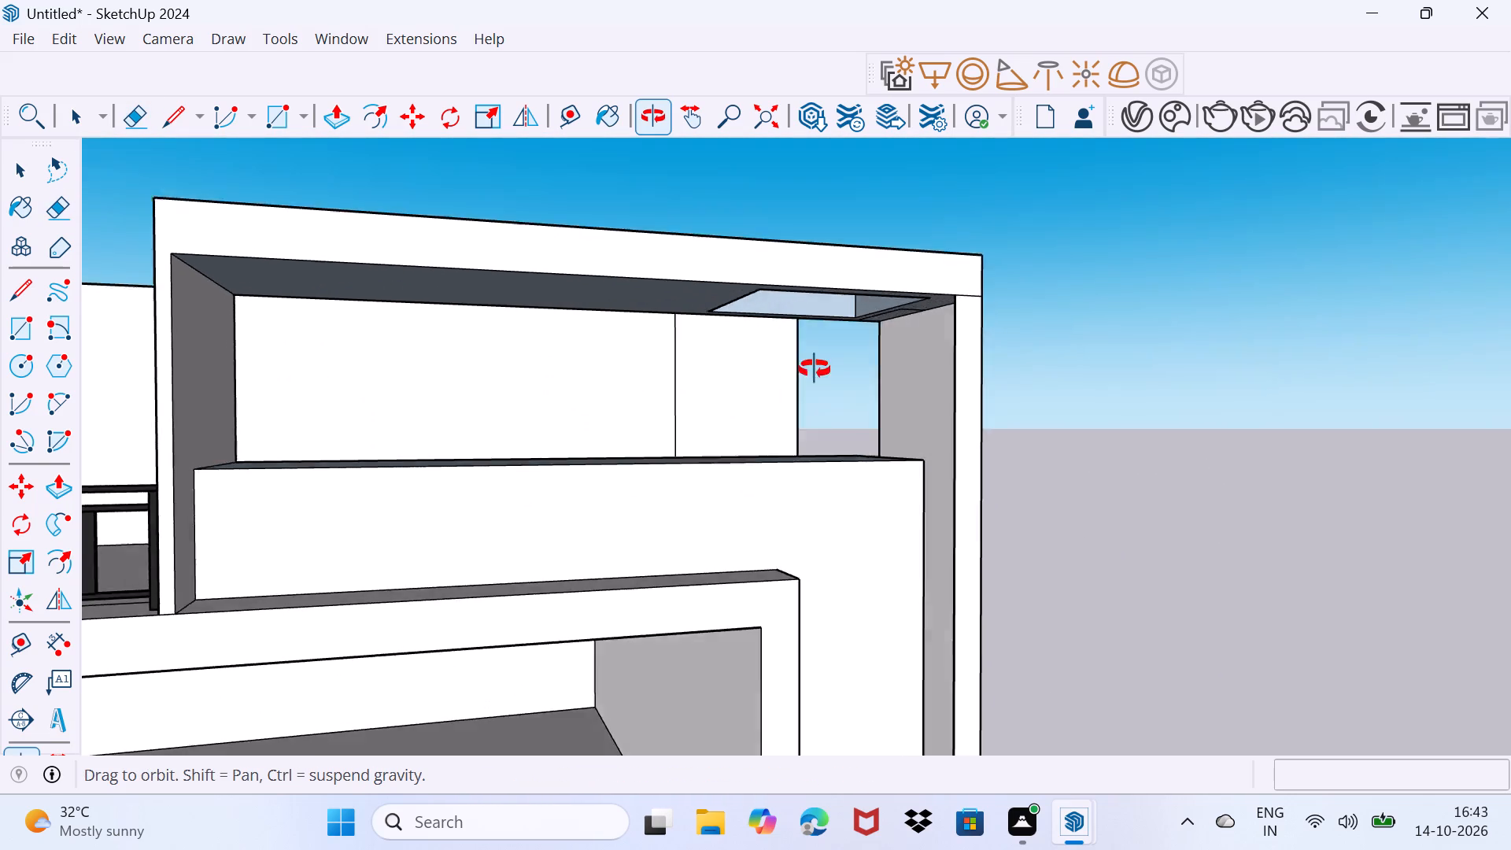
middle_click_drag(815, 369, 867, 309)
scroll(866, 309, "up", 8)
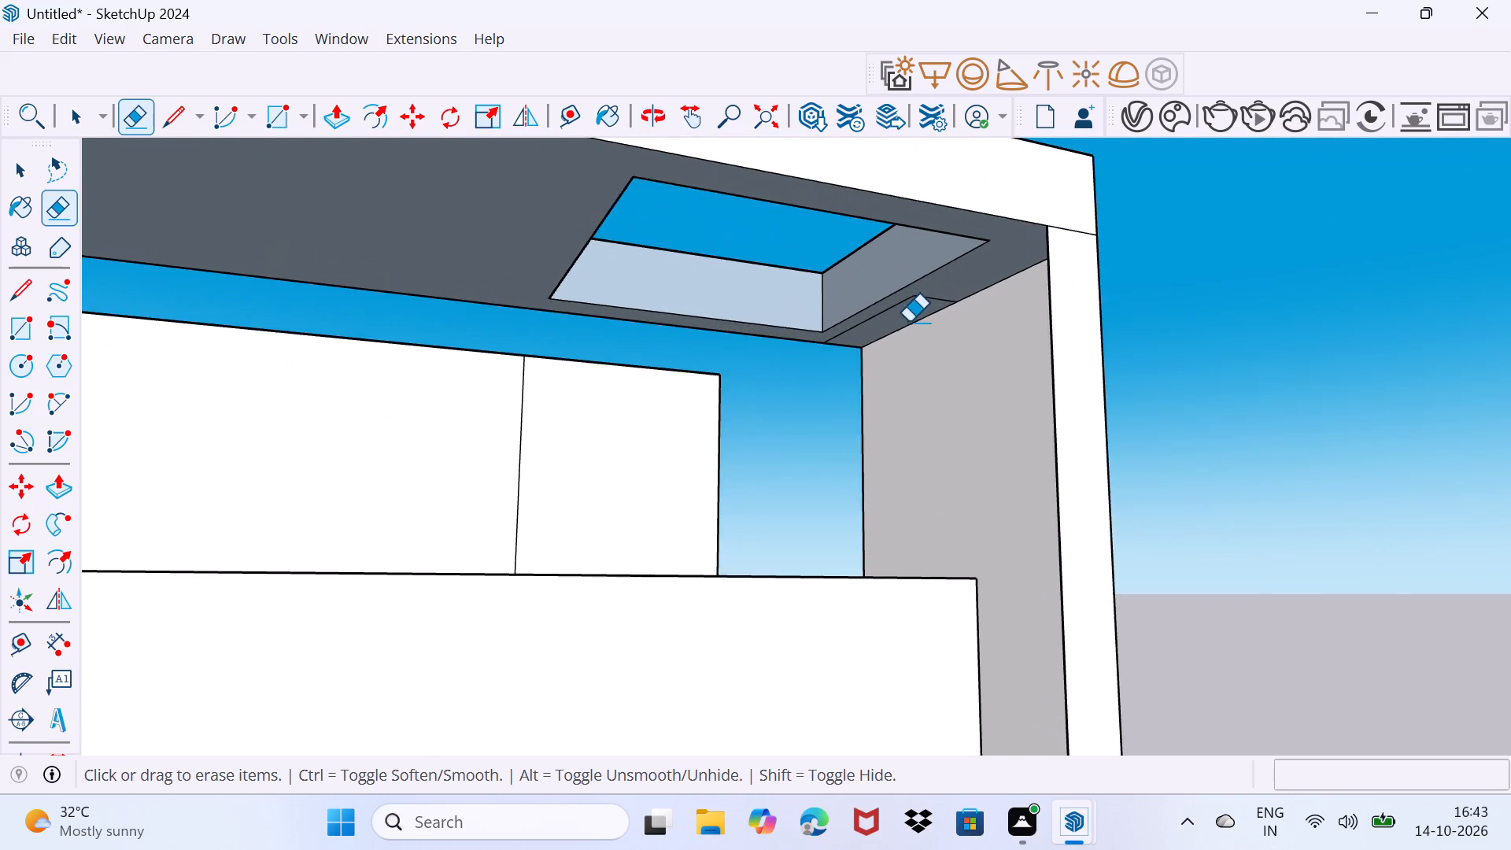
scroll(909, 322, "up", 2)
left_click(948, 284)
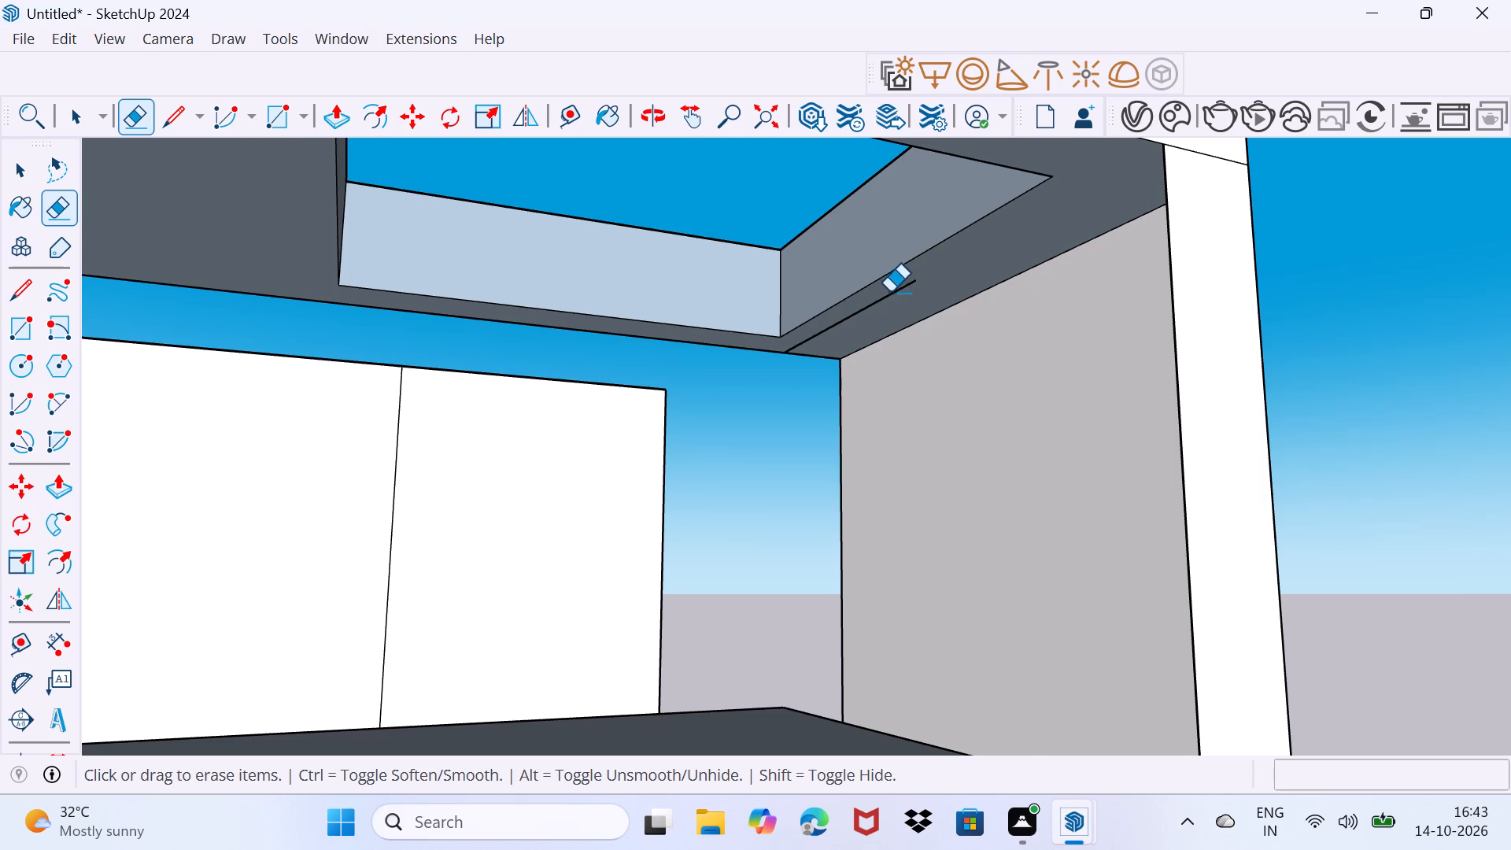
left_click(891, 293)
scroll(864, 321, "down", 9)
Examine the gap between the recessed storey block and the side wall from several angles.
middle_click_drag(823, 369, 755, 473)
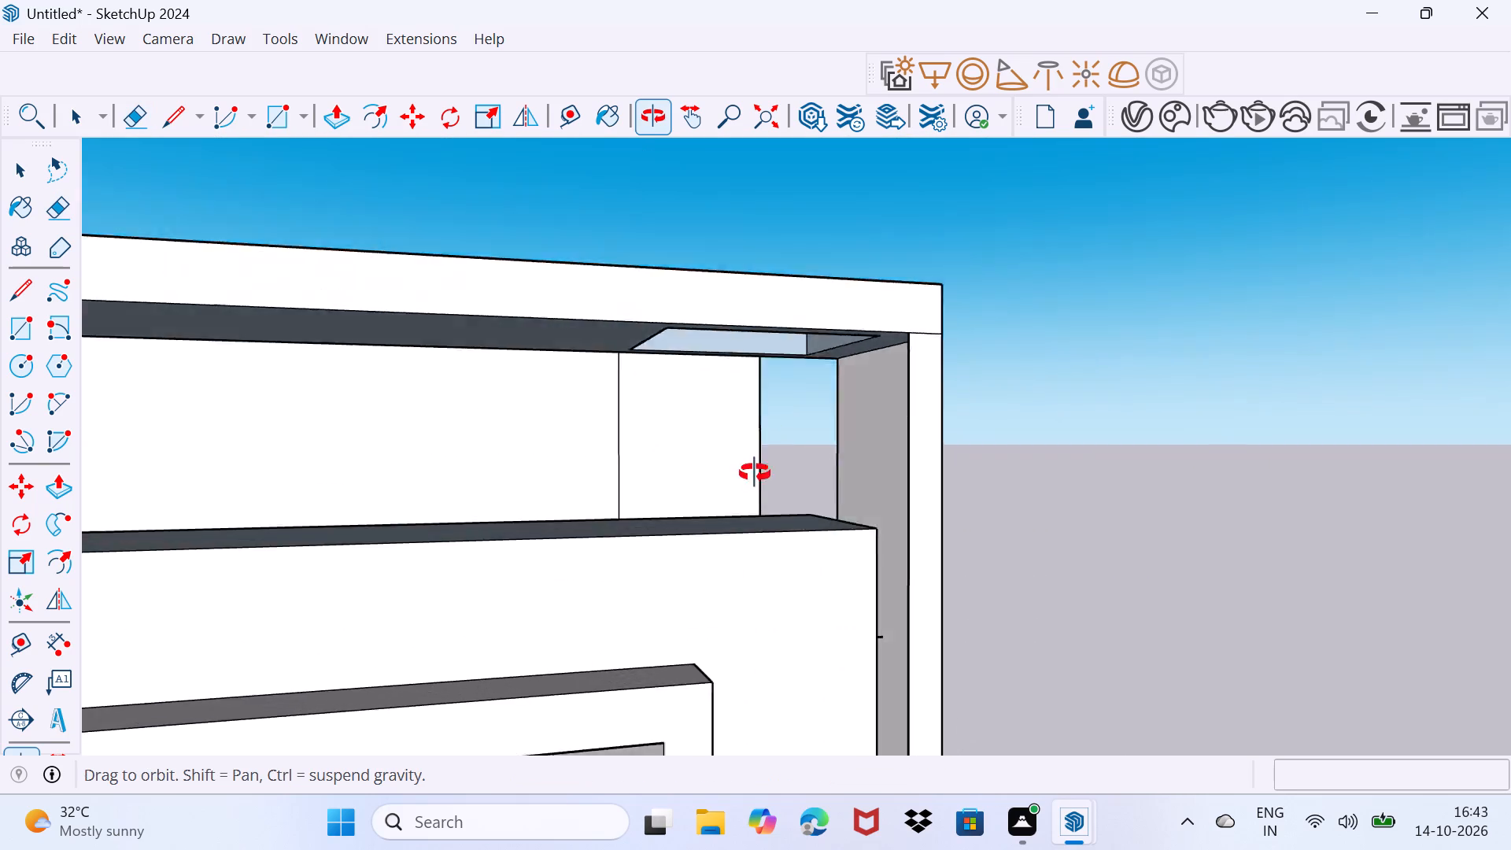
middle_click_drag(755, 473, 729, 510)
middle_click_drag(751, 558, 674, 530)
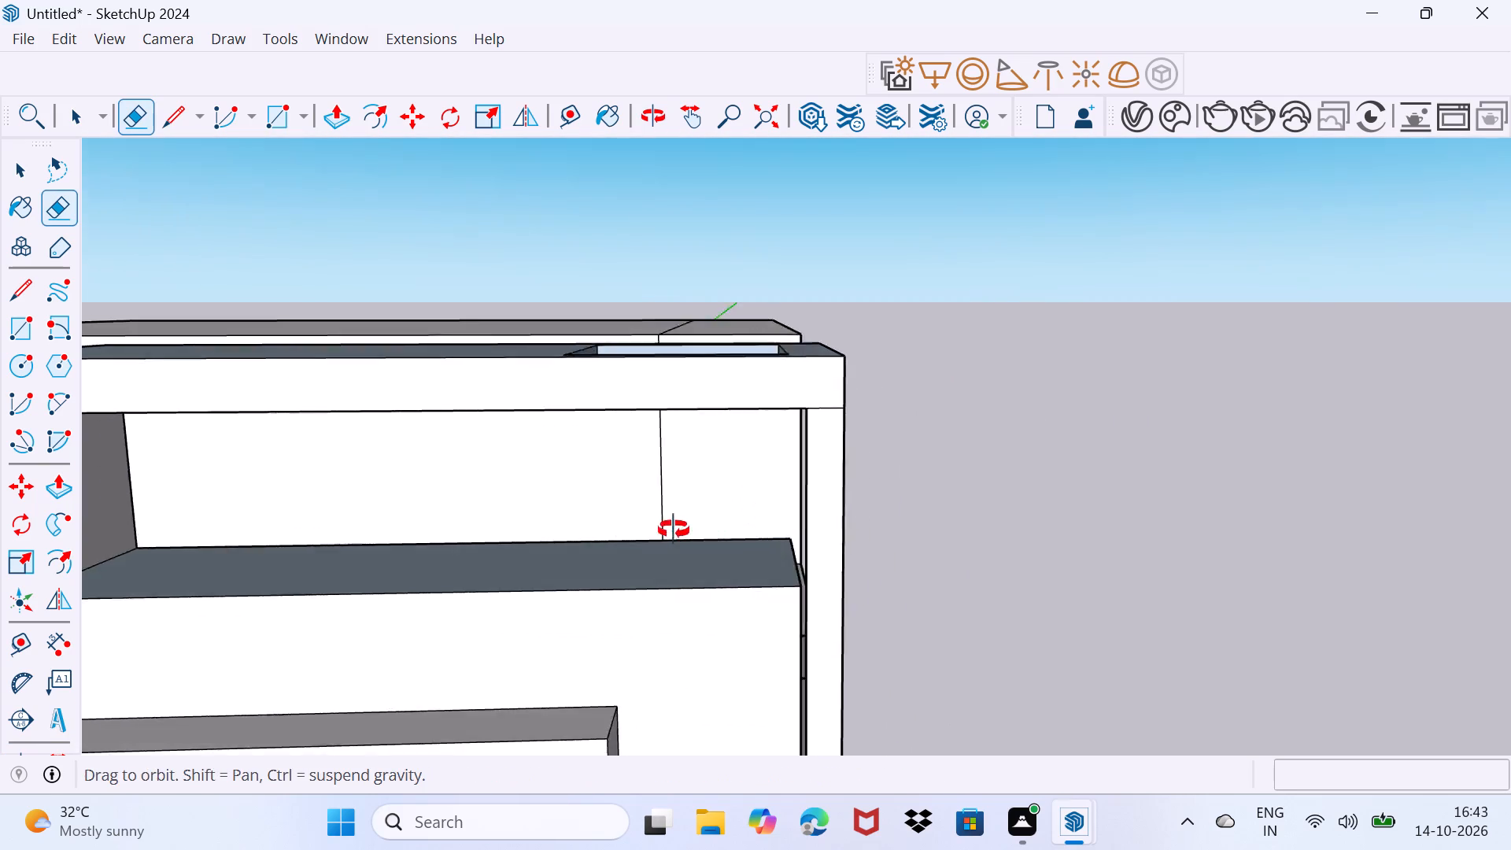
middle_click_drag(674, 530, 656, 528)
scroll(749, 675, "up", 6)
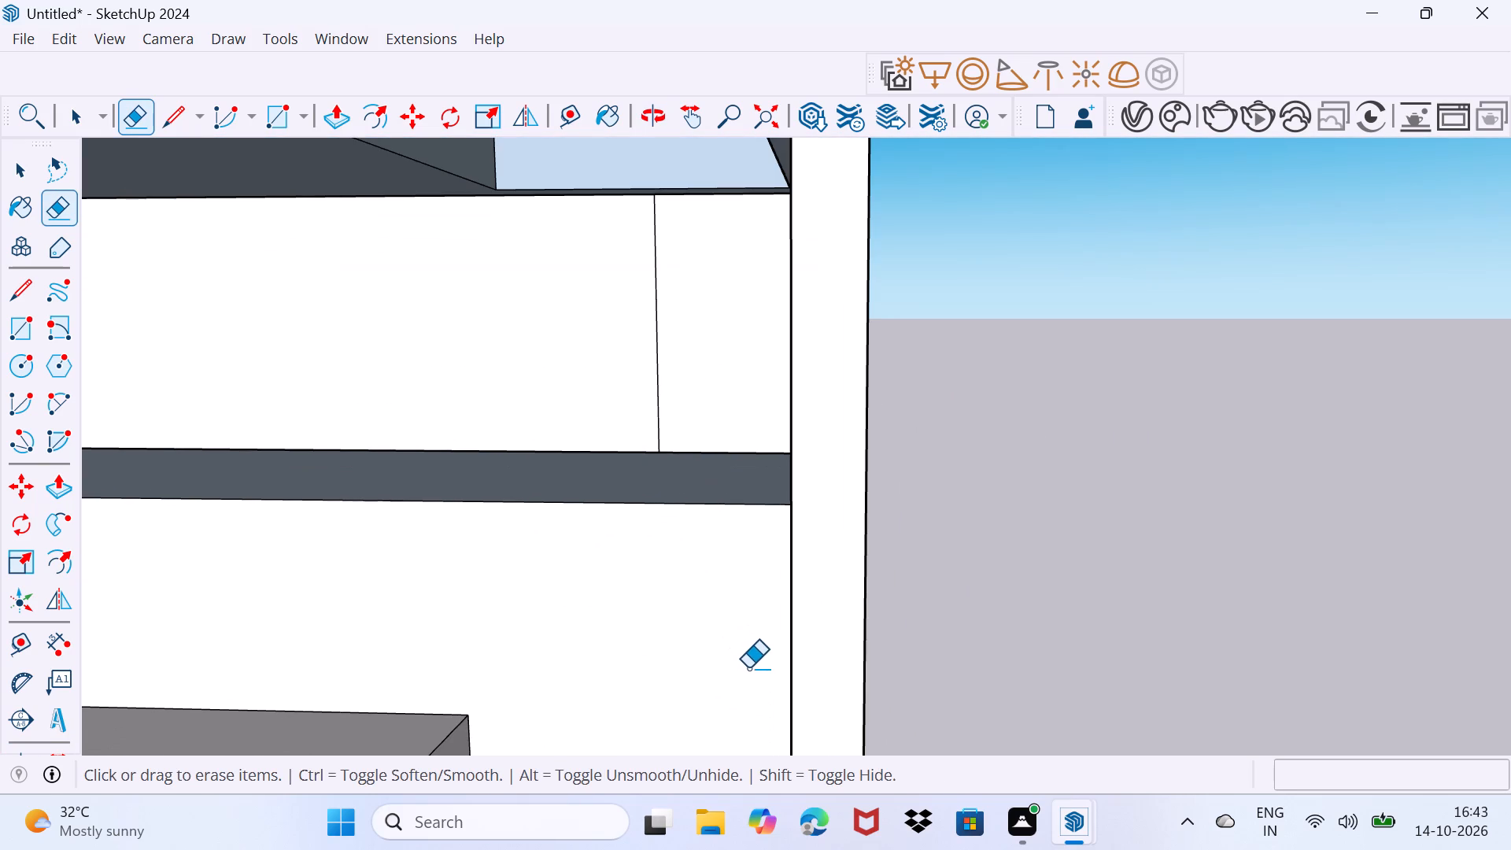
middle_click_drag(748, 667, 800, 434, "shift")
scroll(800, 529, "up", 2)
middle_click_drag(808, 531, 840, 536)
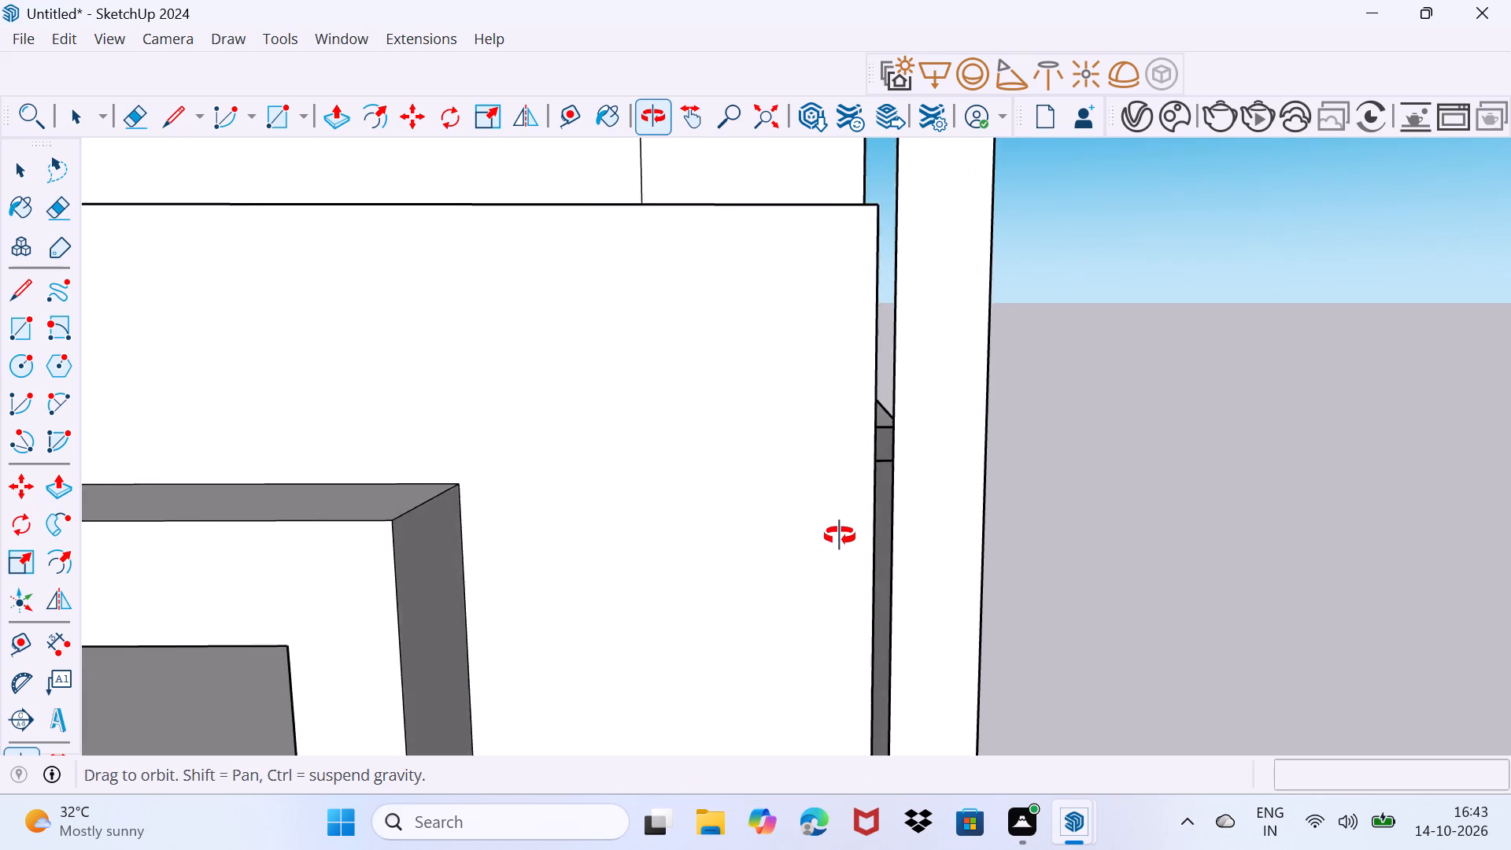
middle_click_drag(840, 536, 952, 584)
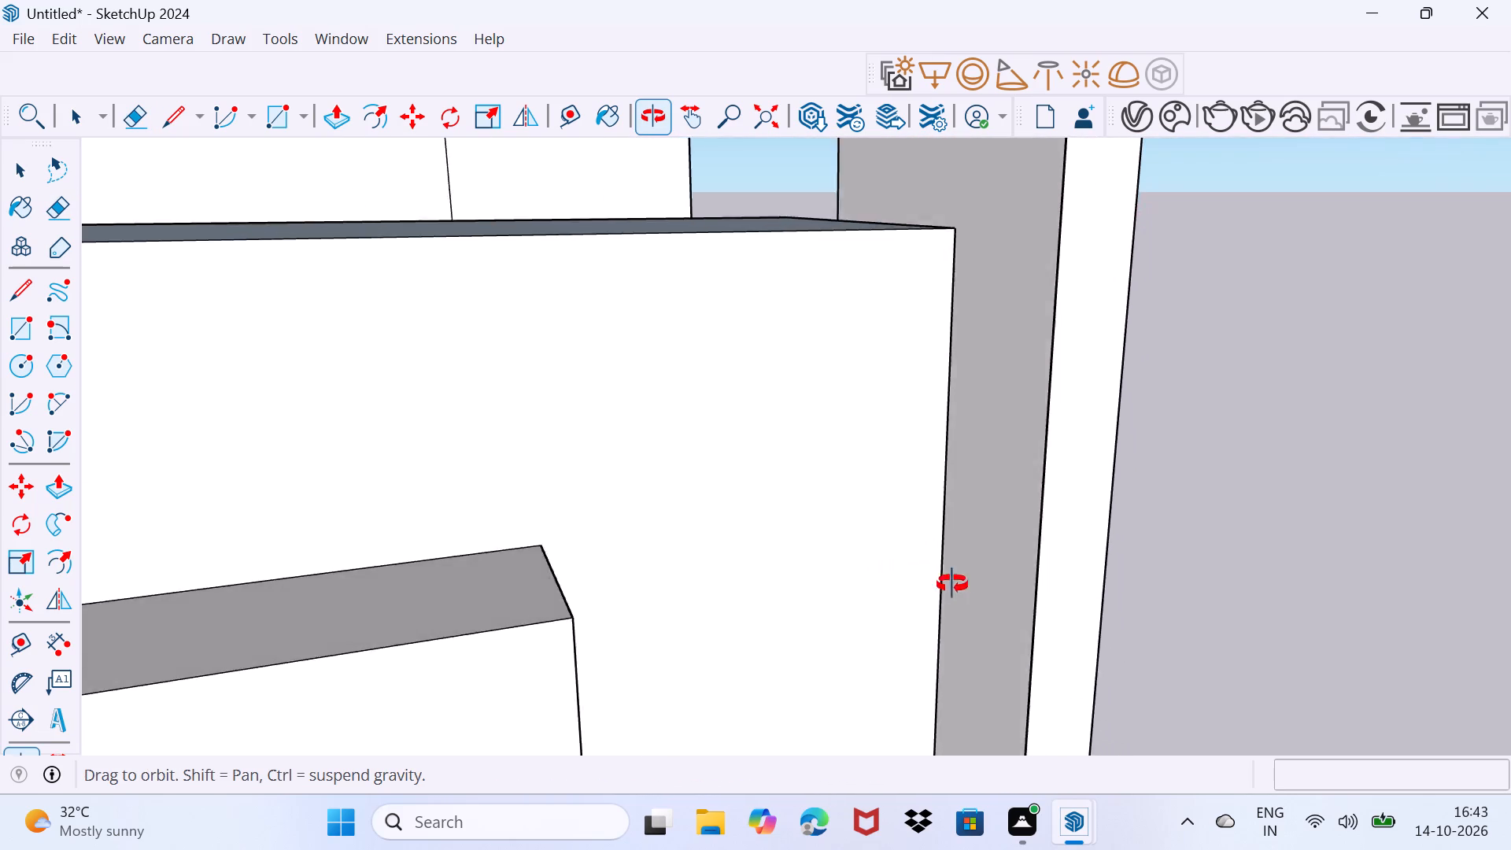
middle_click_drag(952, 584, 896, 625)
scroll(896, 625, "down", 14)
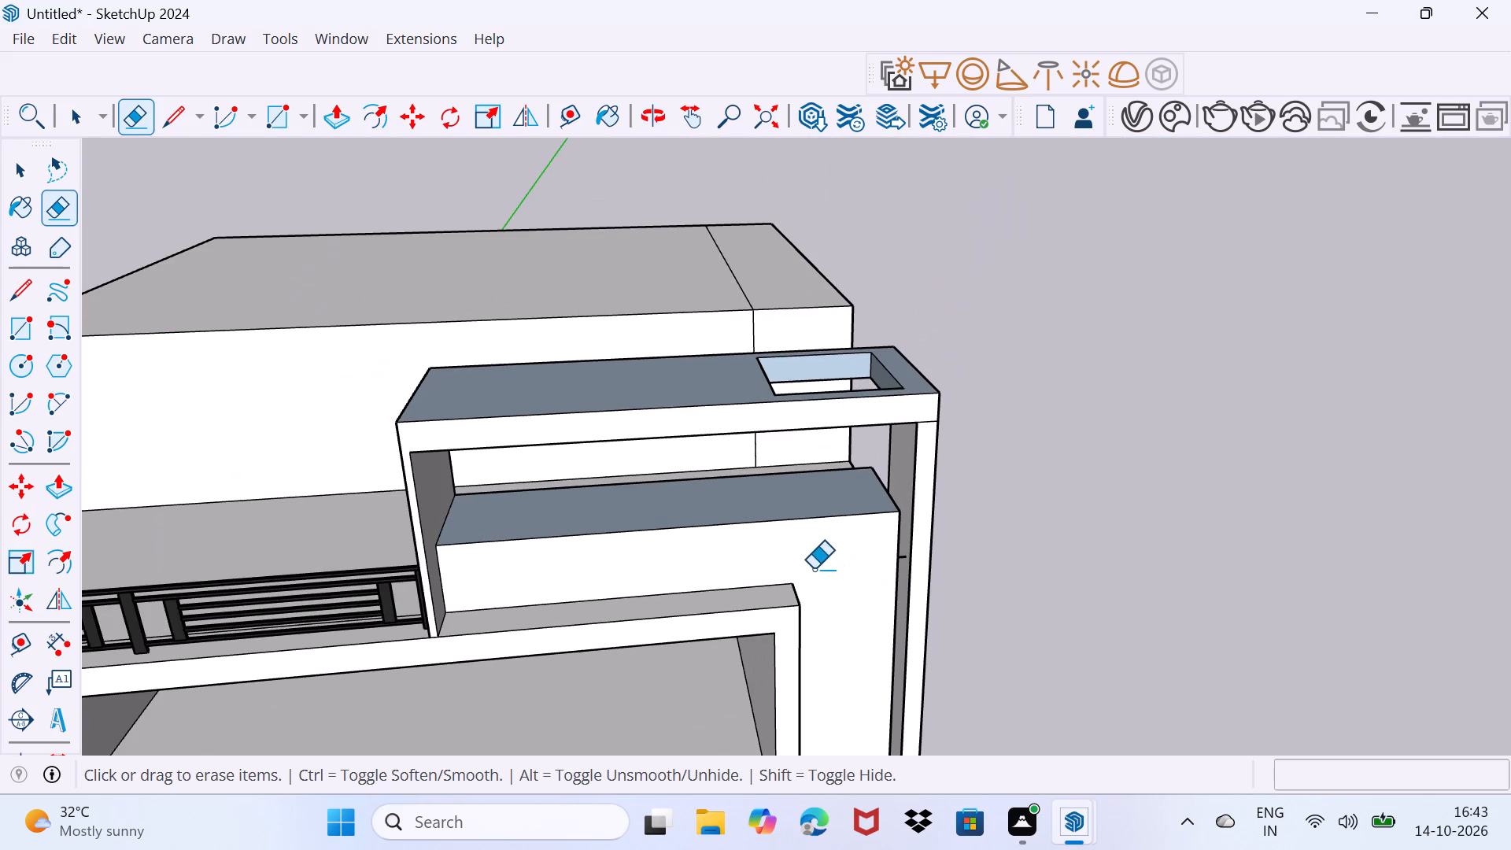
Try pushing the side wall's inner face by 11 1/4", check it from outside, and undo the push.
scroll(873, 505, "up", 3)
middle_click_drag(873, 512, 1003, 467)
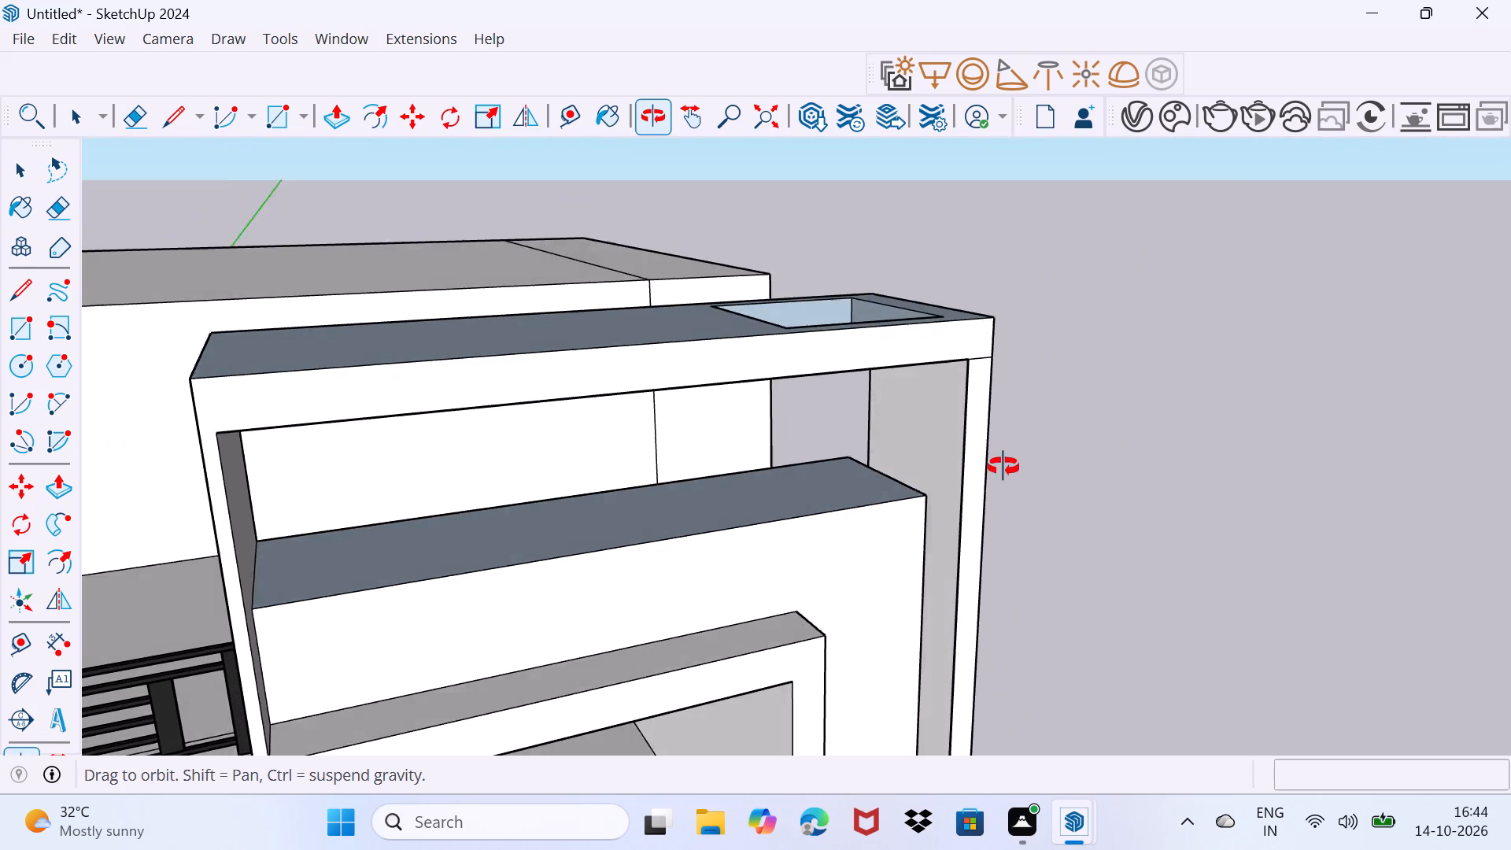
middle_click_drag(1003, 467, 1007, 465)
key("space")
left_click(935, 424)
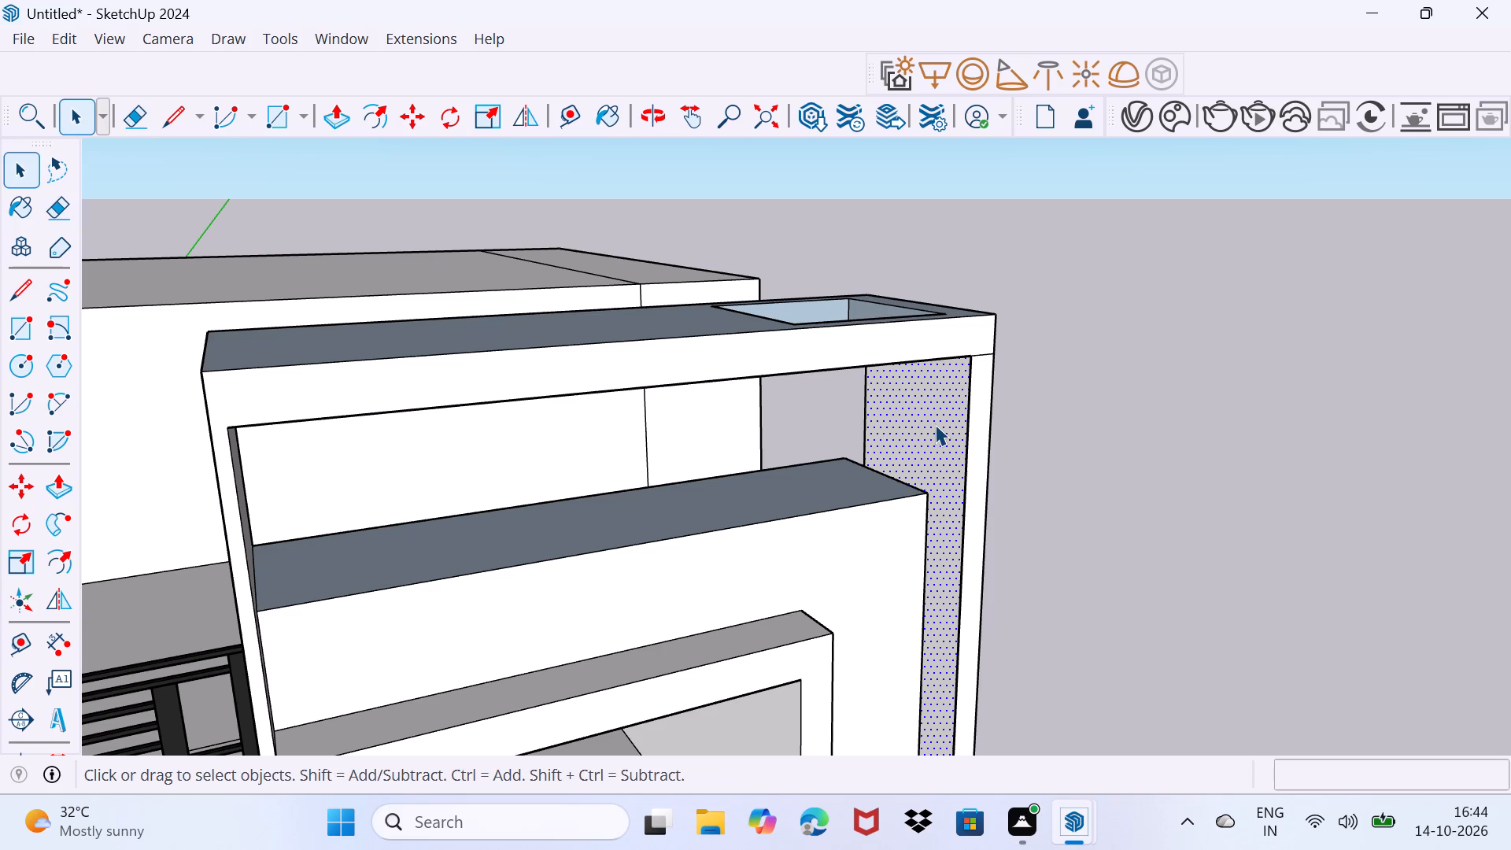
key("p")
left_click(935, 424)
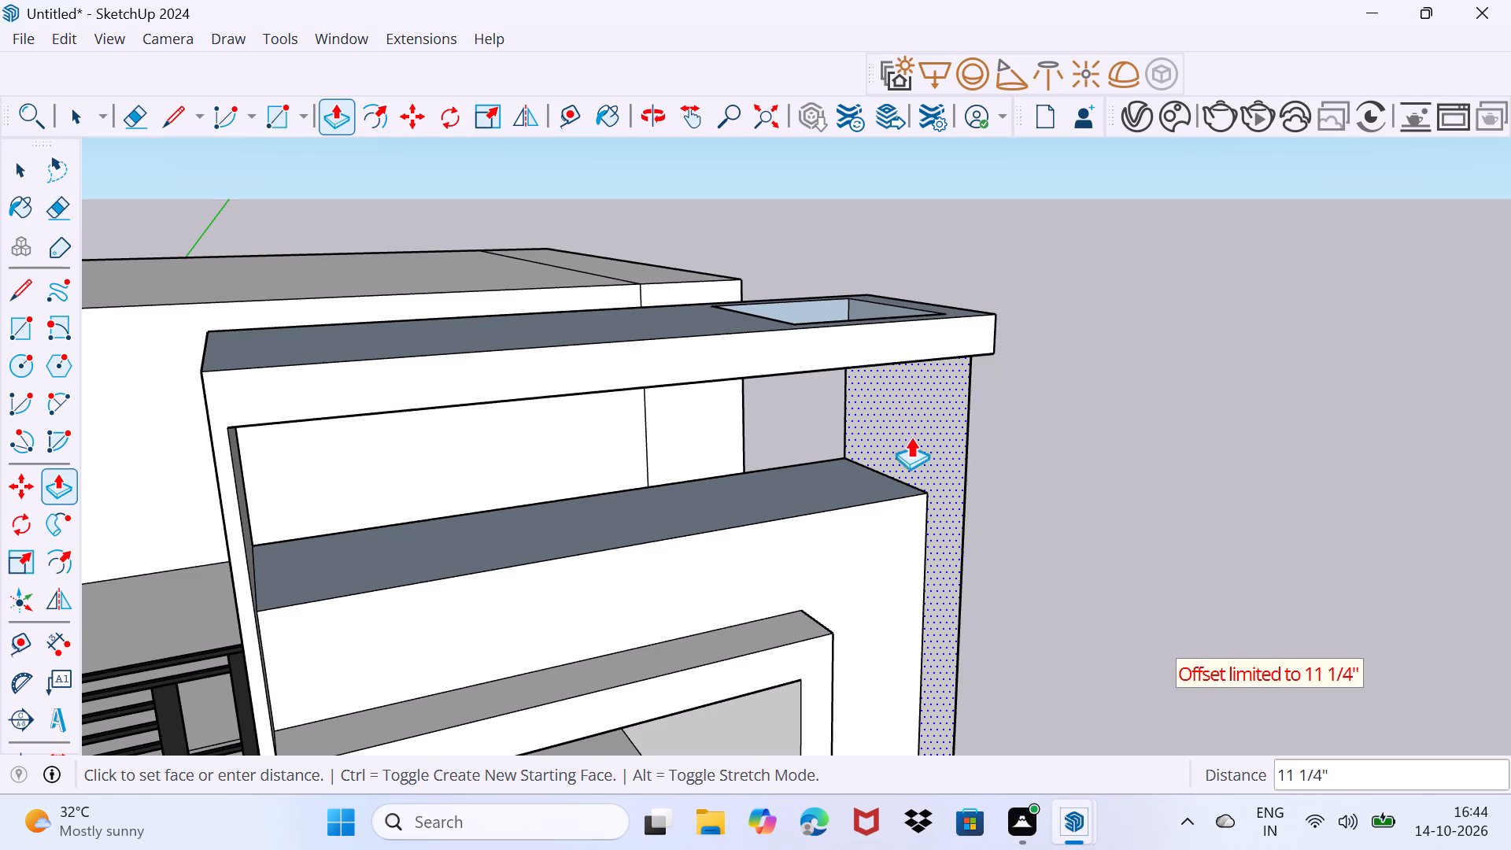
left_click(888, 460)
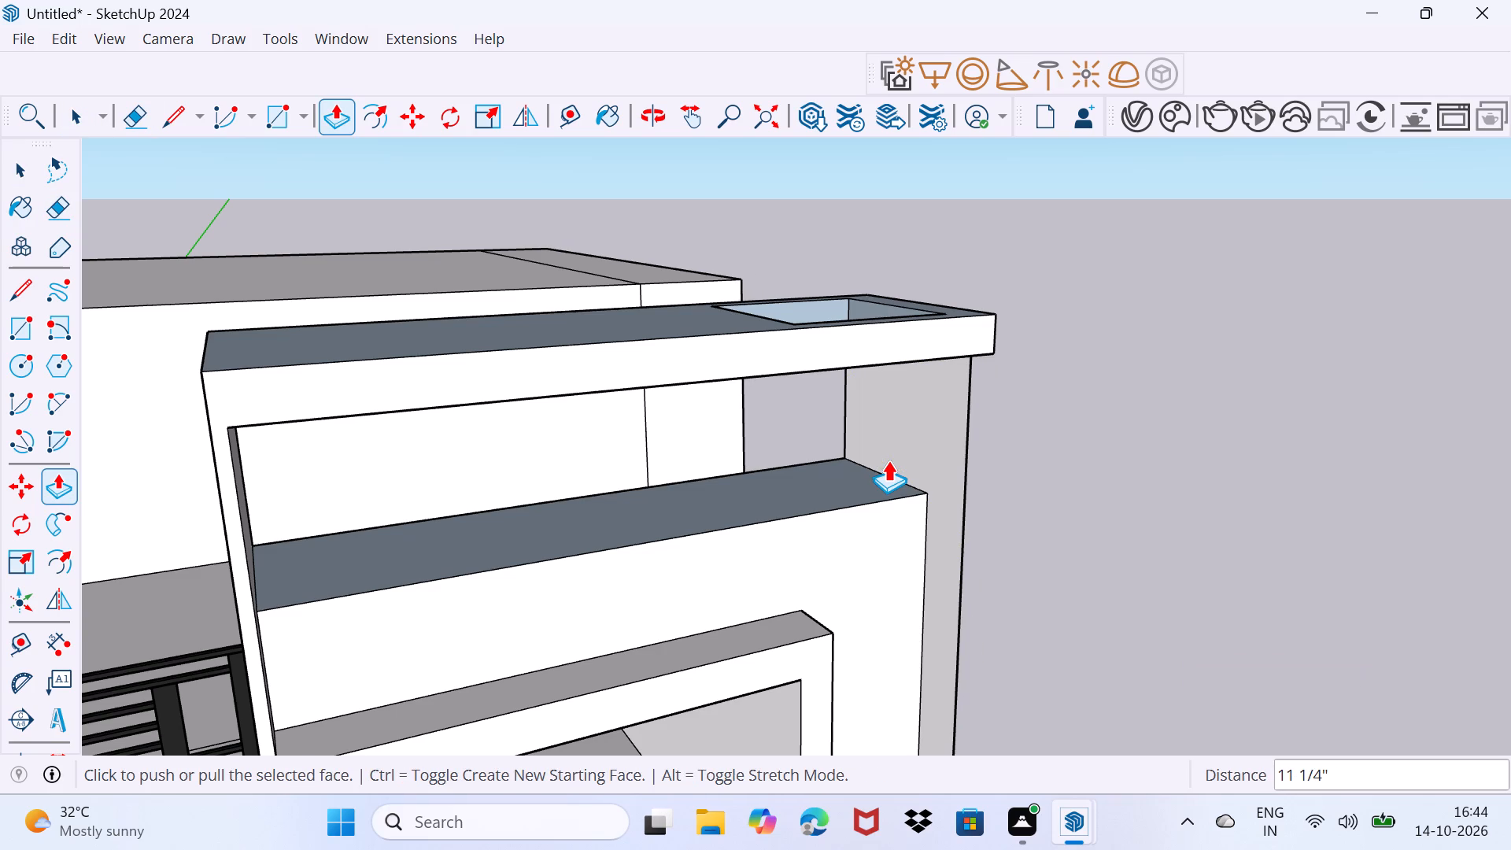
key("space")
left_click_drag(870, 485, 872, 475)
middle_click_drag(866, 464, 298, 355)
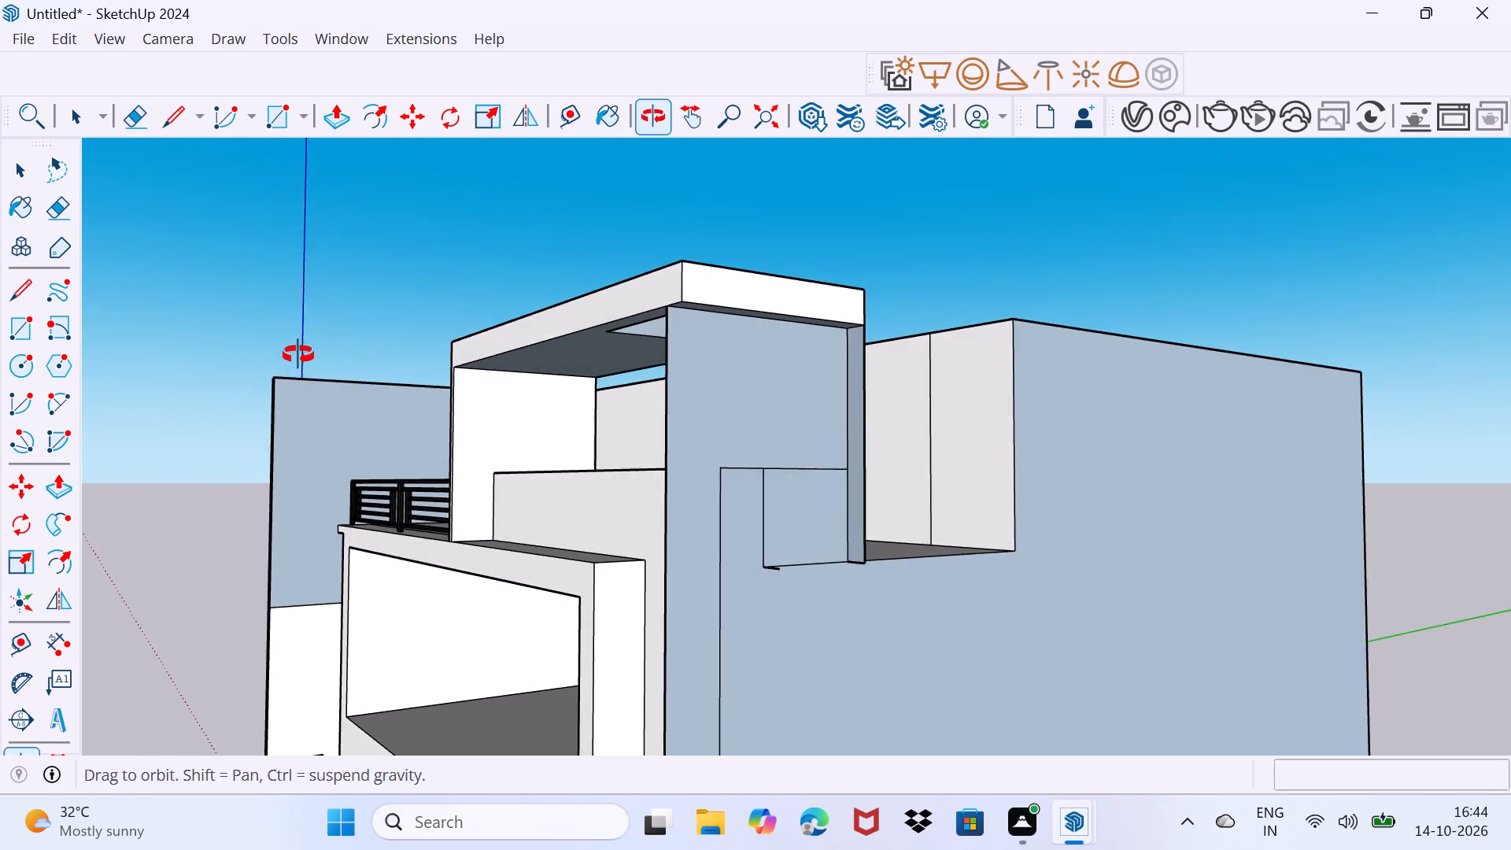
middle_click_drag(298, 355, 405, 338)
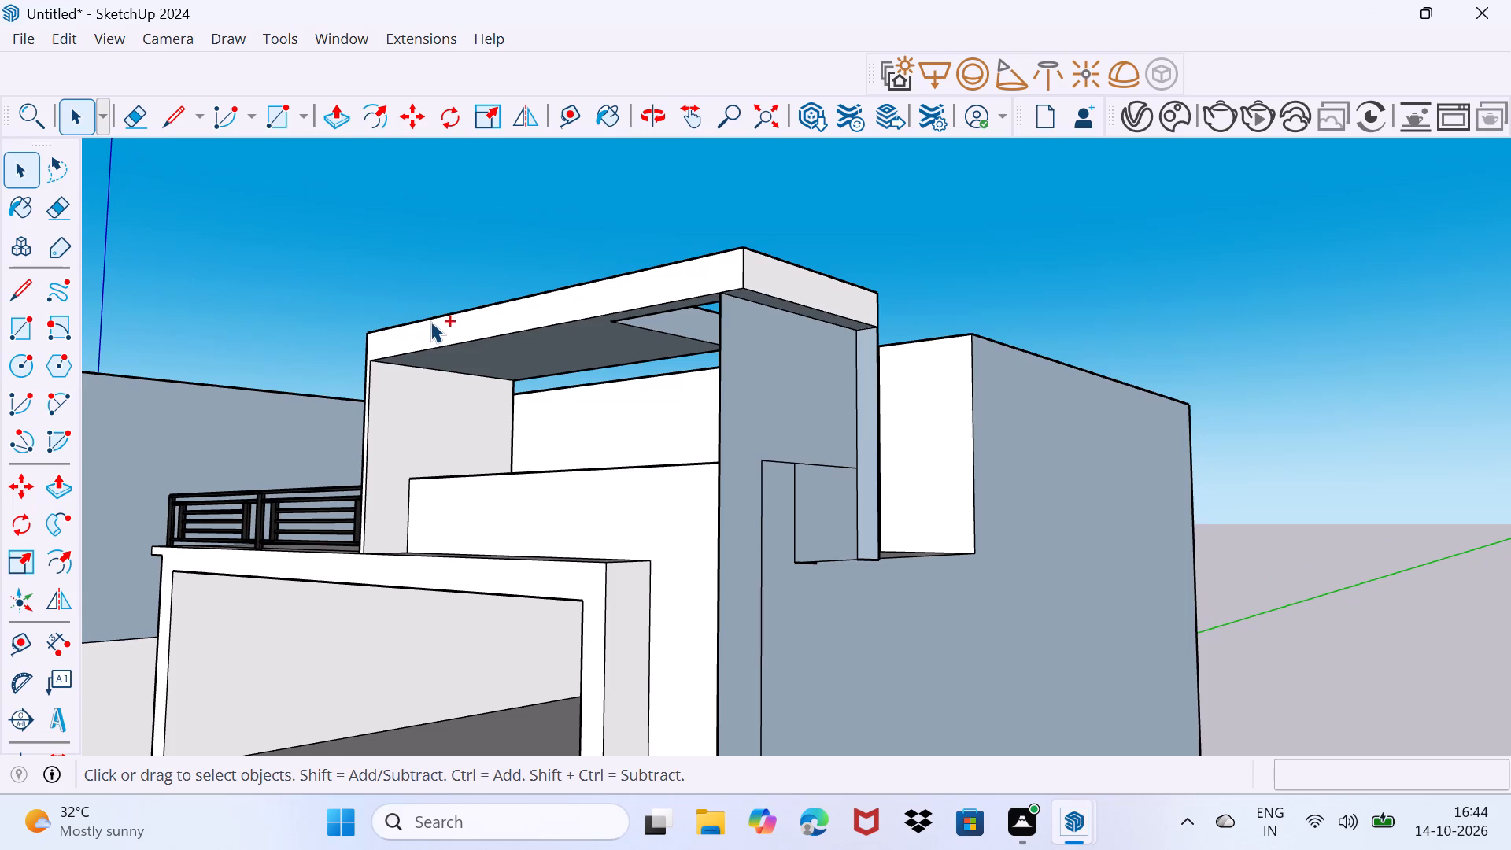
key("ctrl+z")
Inspect the narrow gap between the side wall and the recessed storeys up close and from the front.
scroll(463, 366, "down", 3)
middle_click_drag(620, 519, 836, 527)
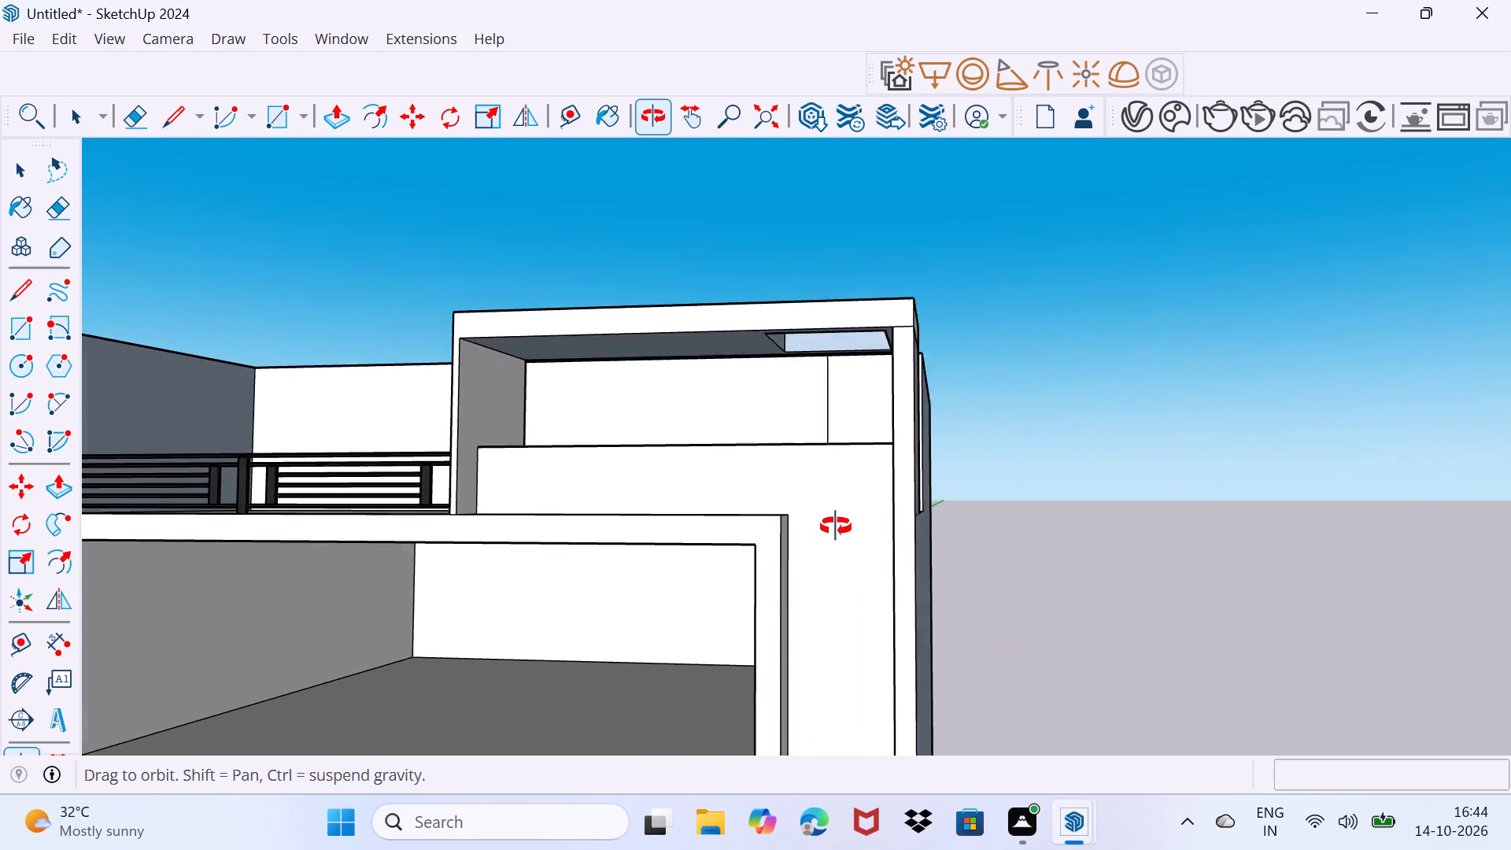
middle_click_drag(836, 527, 836, 528)
scroll(872, 511, "up", 14)
scroll(932, 420, "up", 4)
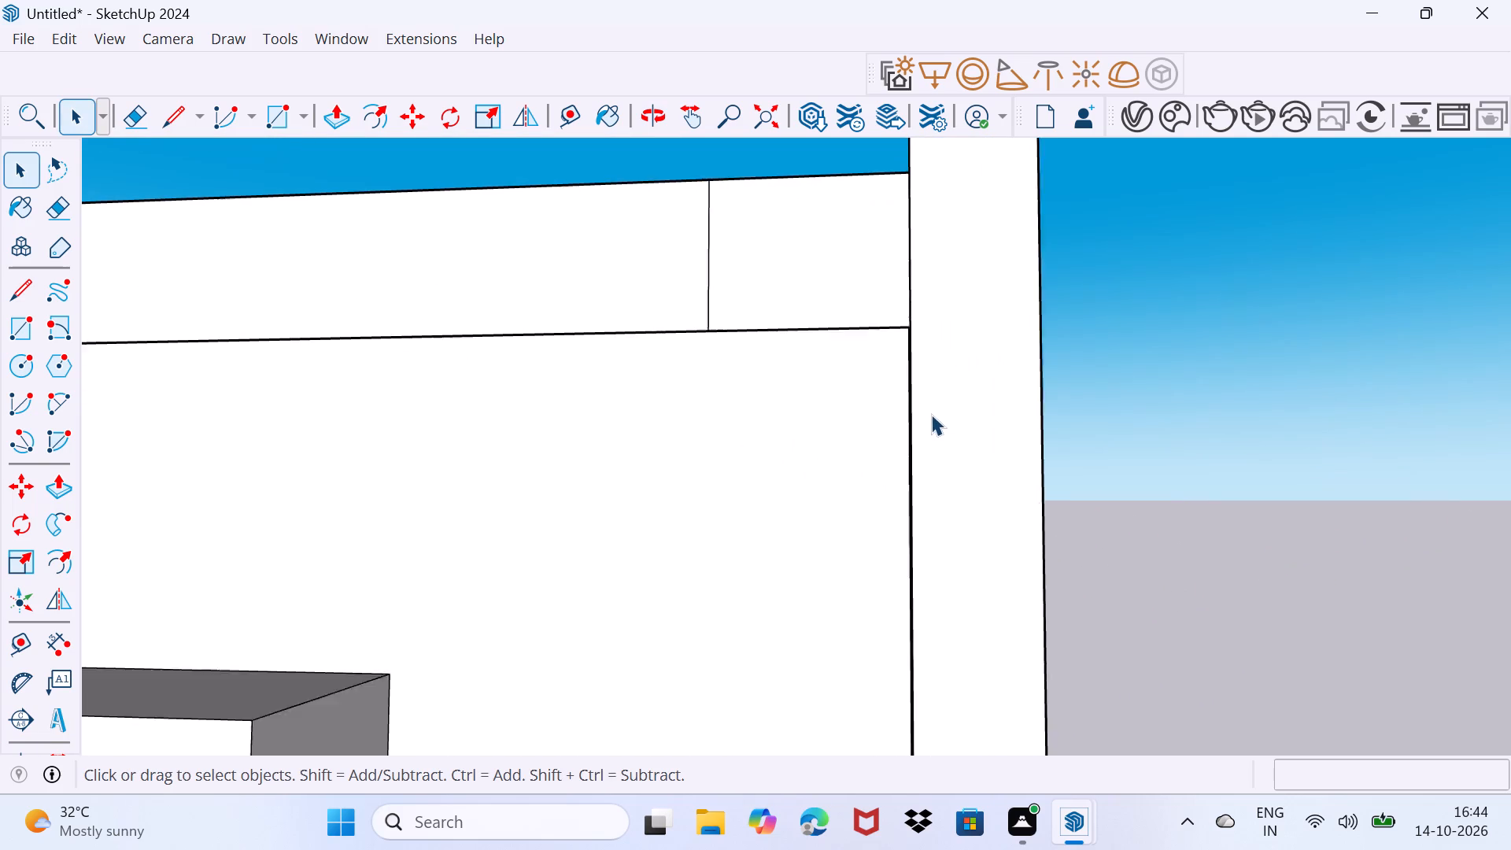
scroll(931, 414, "up", 1)
middle_click_drag(920, 405, 959, 450)
scroll(930, 422, "up", 4)
scroll(929, 419, "down", 1)
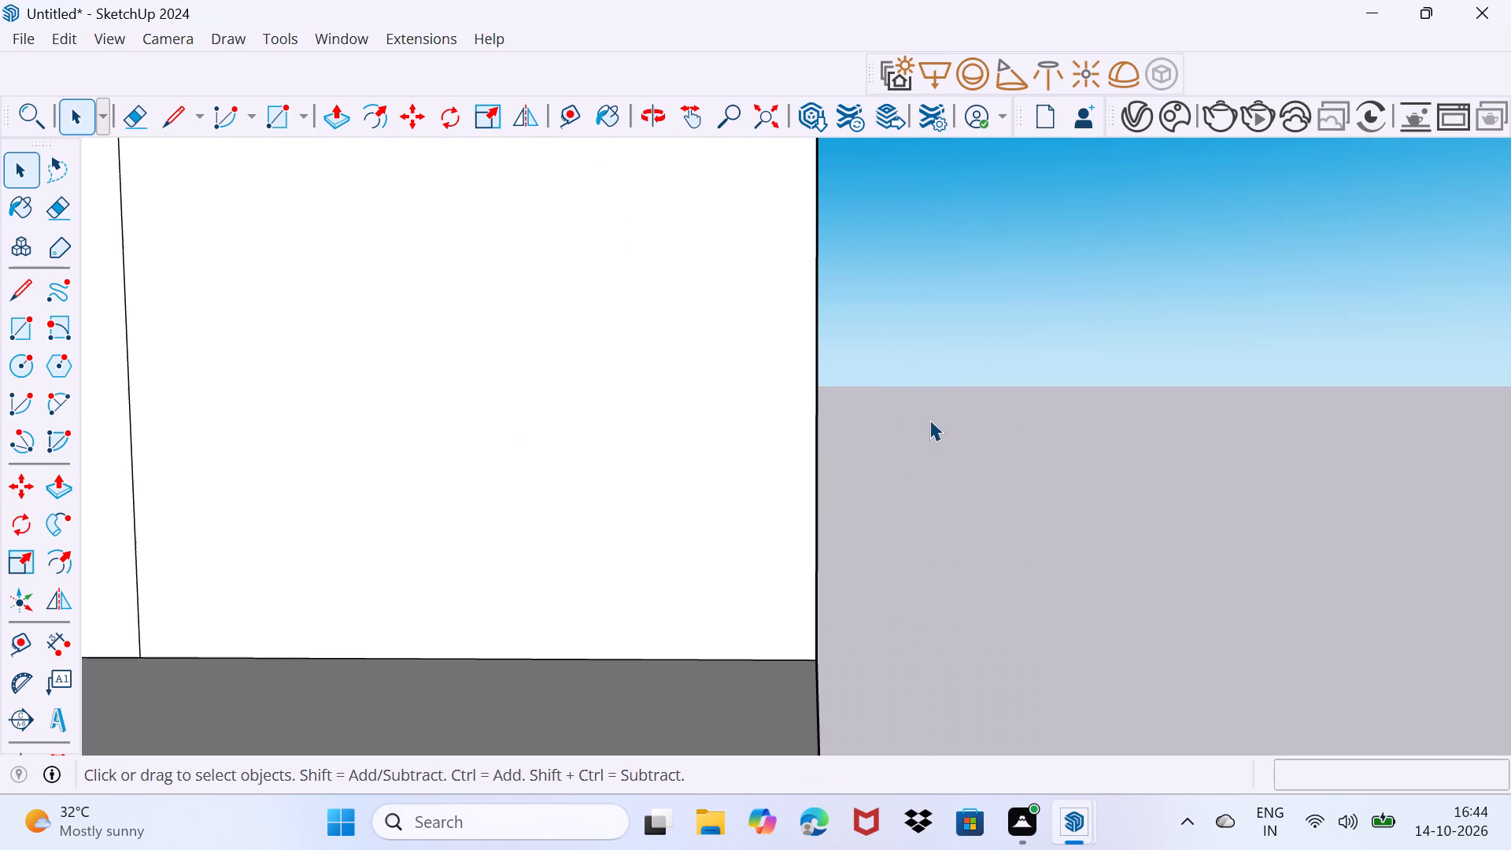
scroll(925, 415, "down", 2)
middle_click_drag(909, 422, 830, 414)
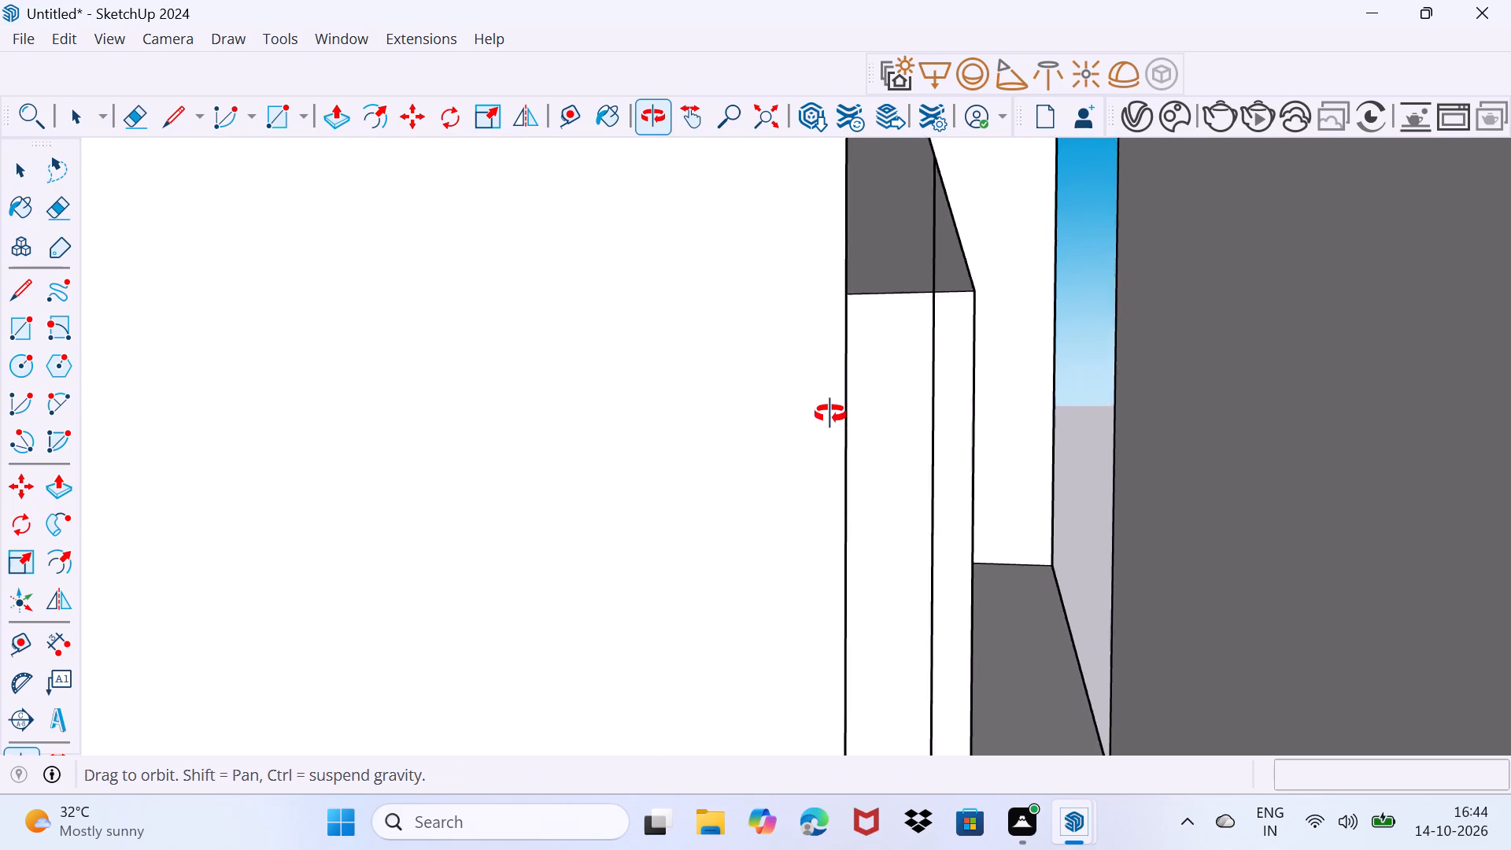
middle_click_drag(830, 414, 847, 497)
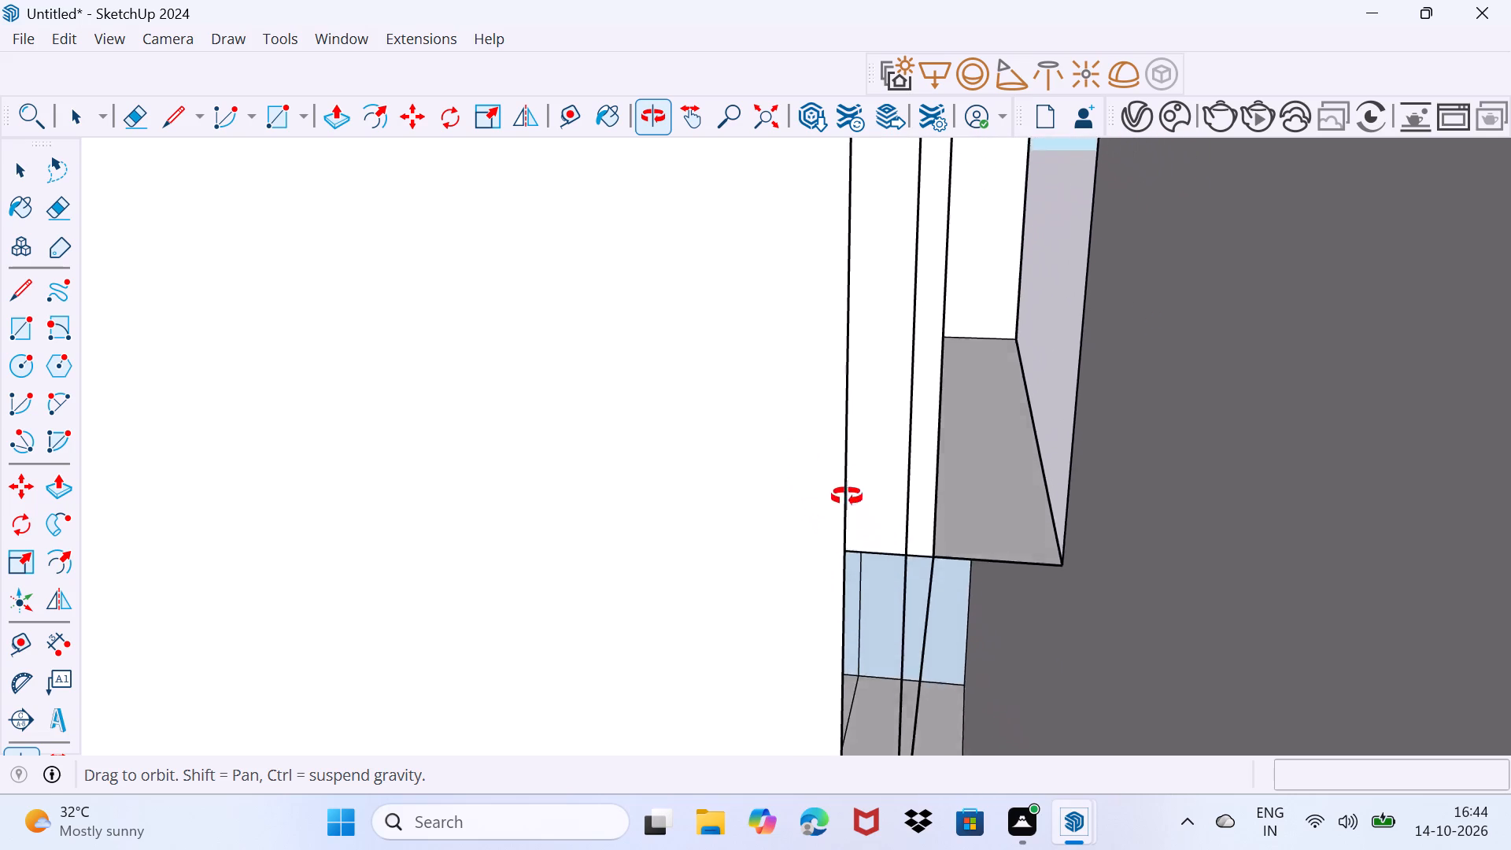
middle_click_drag(847, 497, 674, 483)
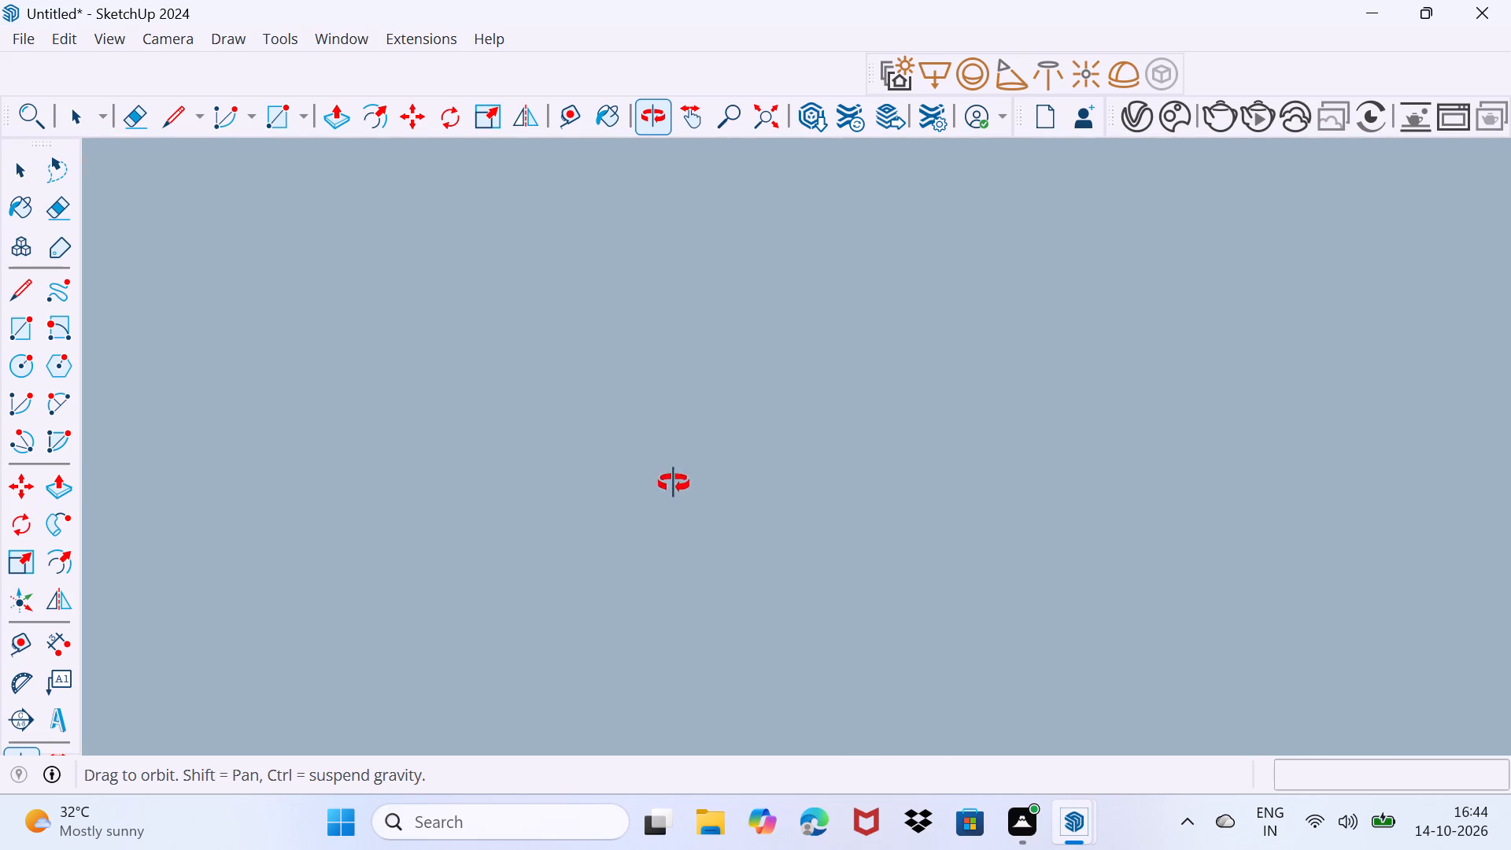
middle_click_drag(674, 483, 744, 501)
scroll(744, 501, "down", 4)
scroll(744, 493, "down", 20)
scroll(744, 493, "down", 8)
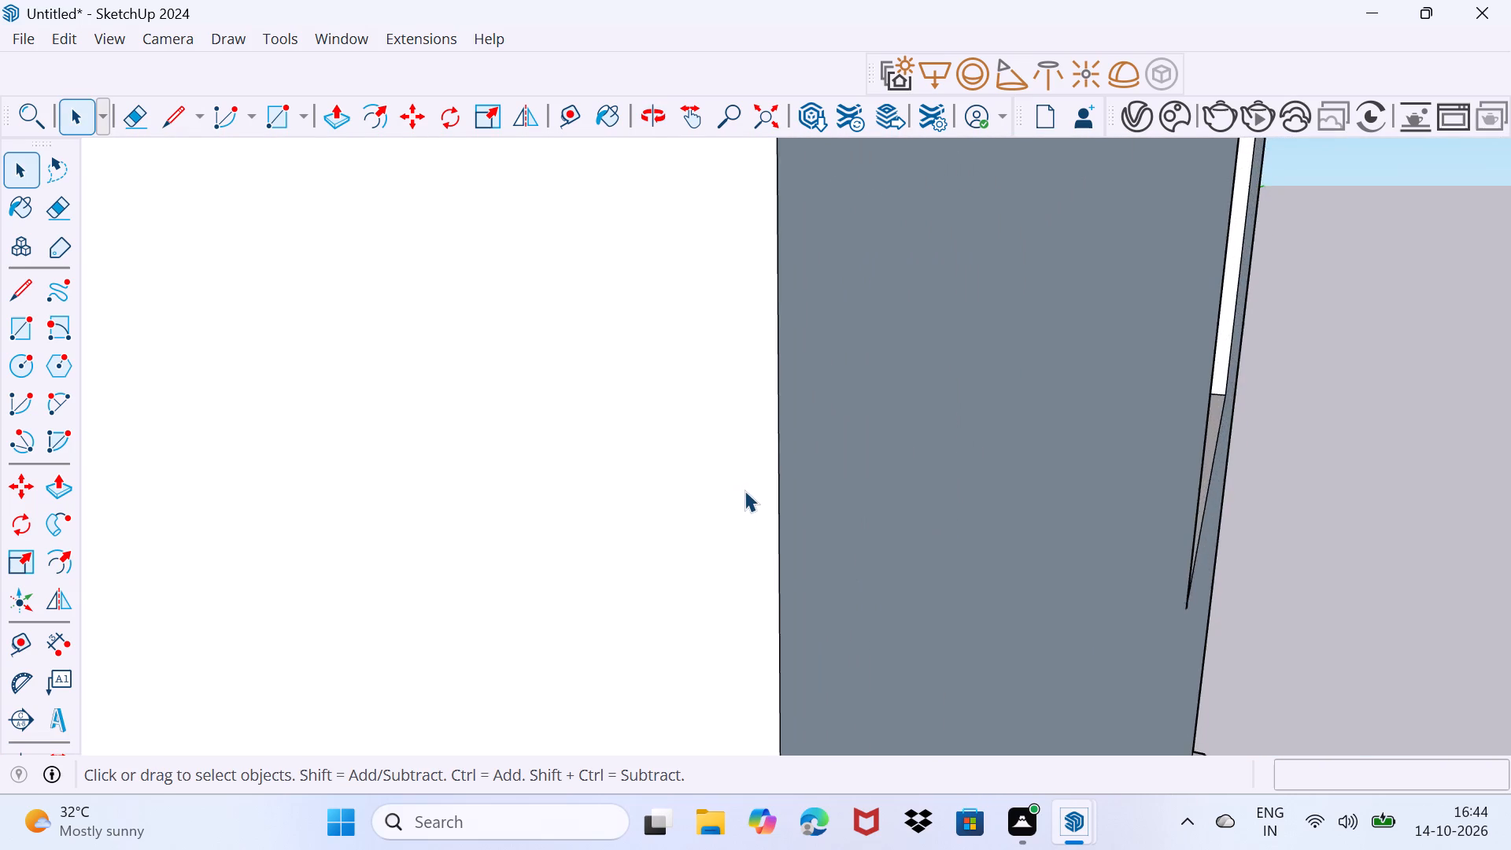
scroll(744, 490, "down", 20)
scroll(744, 490, "down", 12)
middle_click_drag(650, 533, 827, 486)
scroll(744, 493, "down", 1)
scroll(837, 478, "down", 10)
scroll(538, 407, "up", 1)
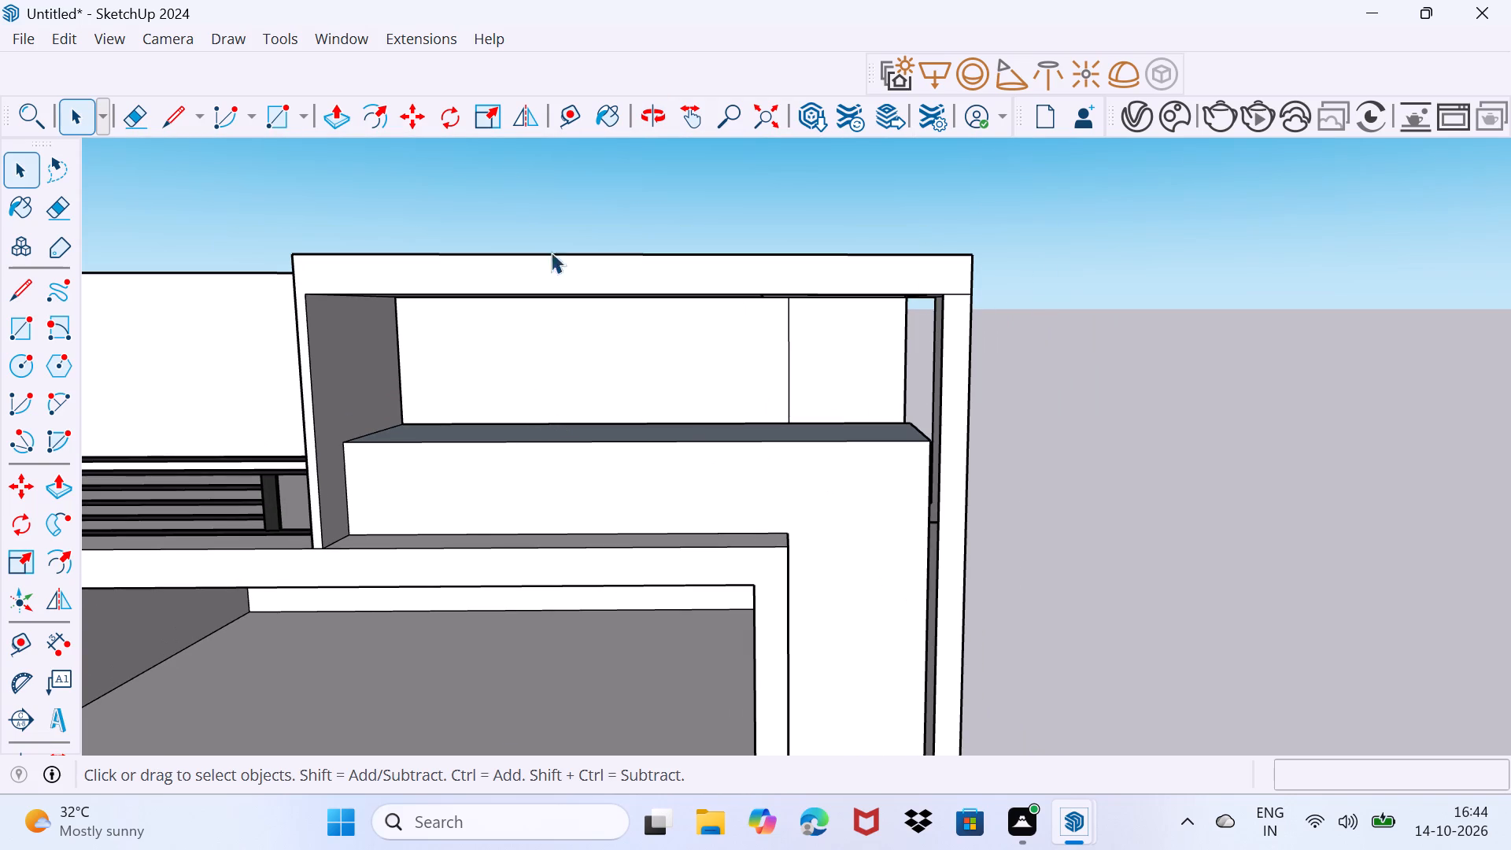
Open 3D Warehouse and search its models for "railing glass".
left_click(337, 39)
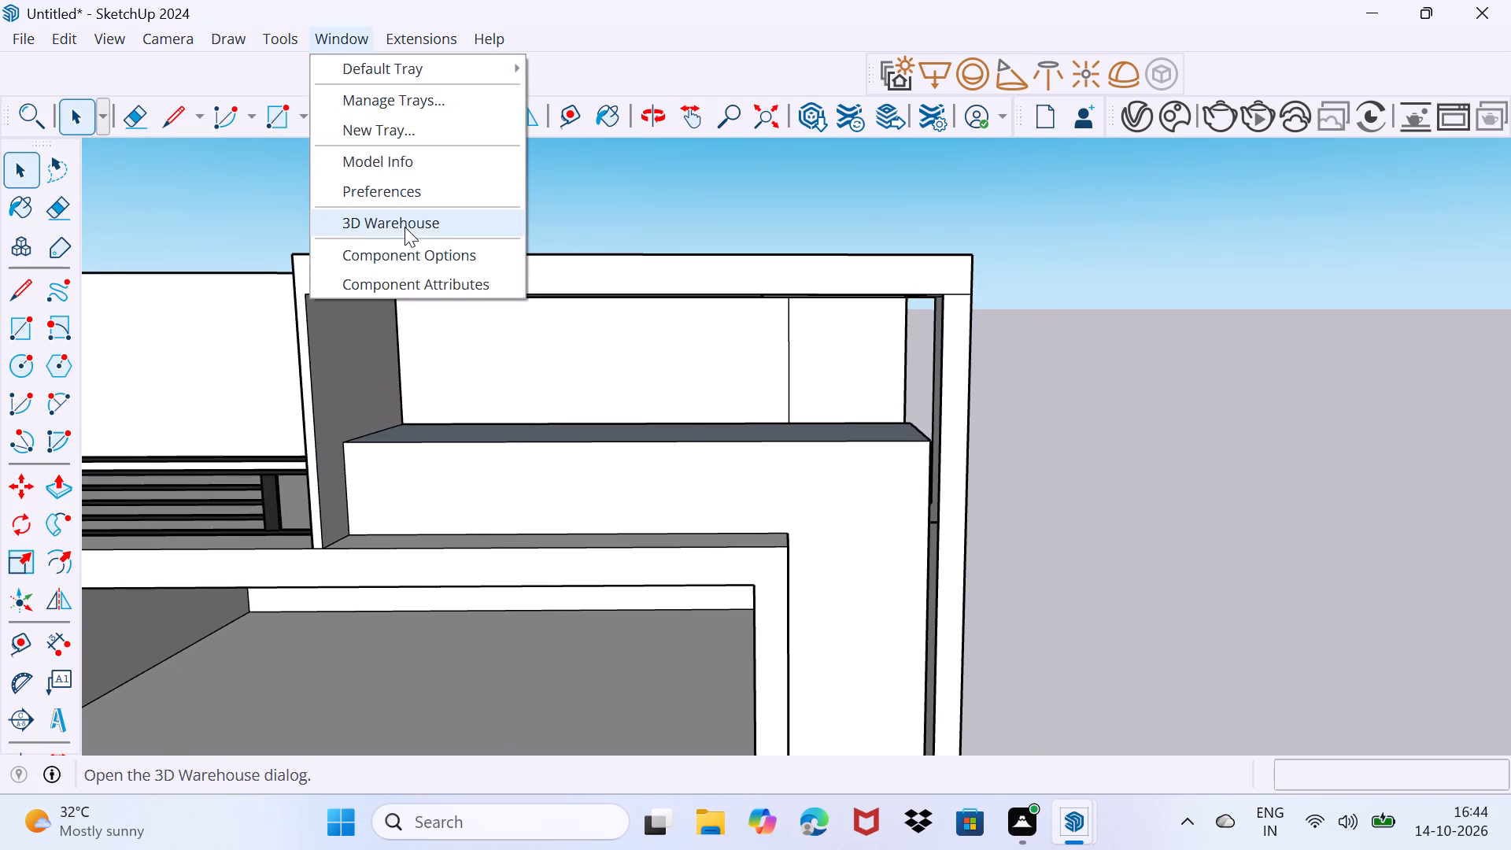
left_click(405, 227)
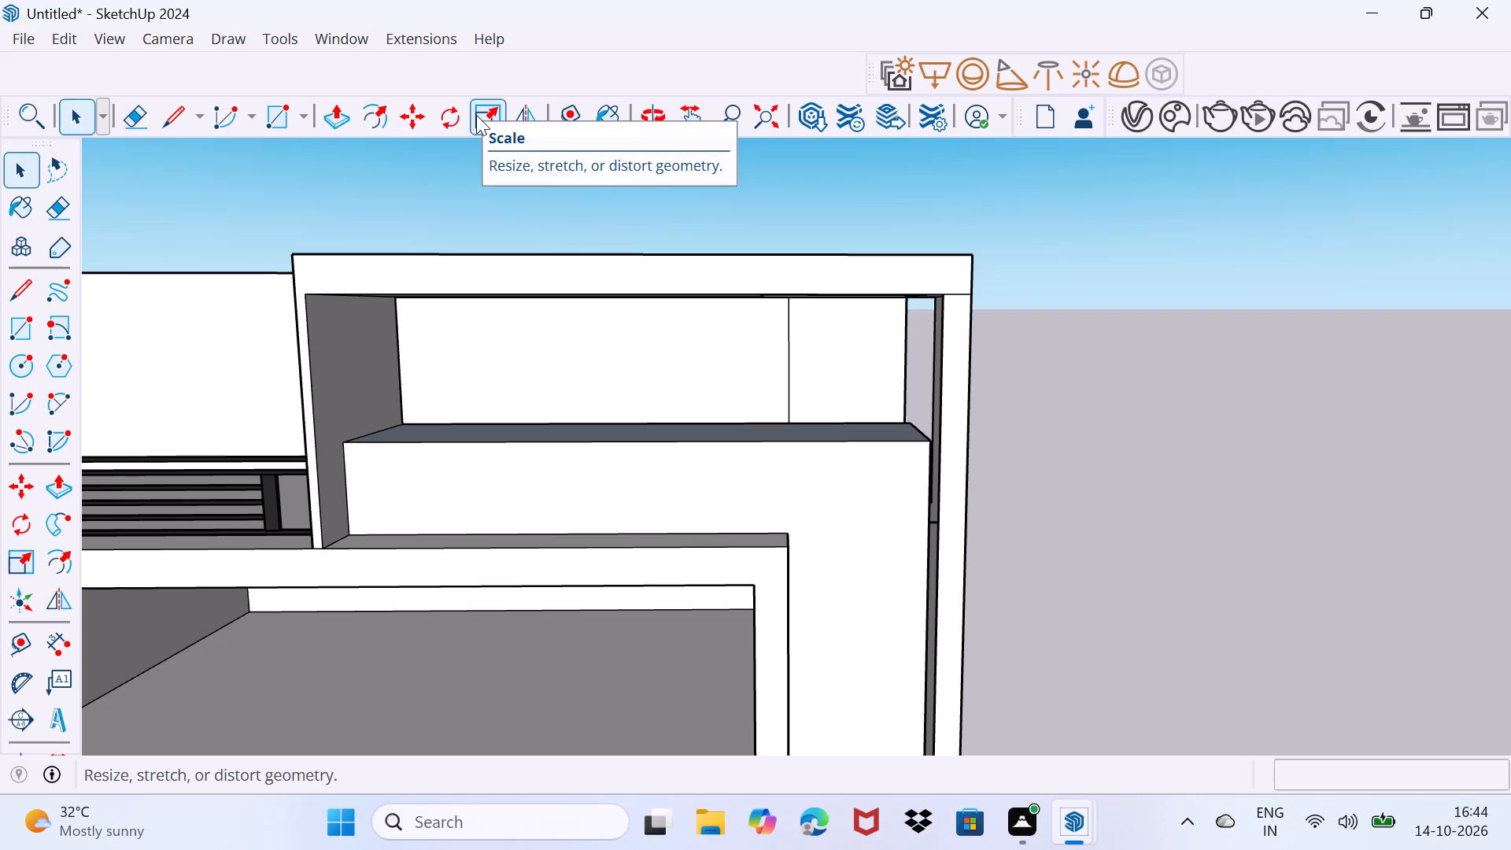
left_click(323, 41)
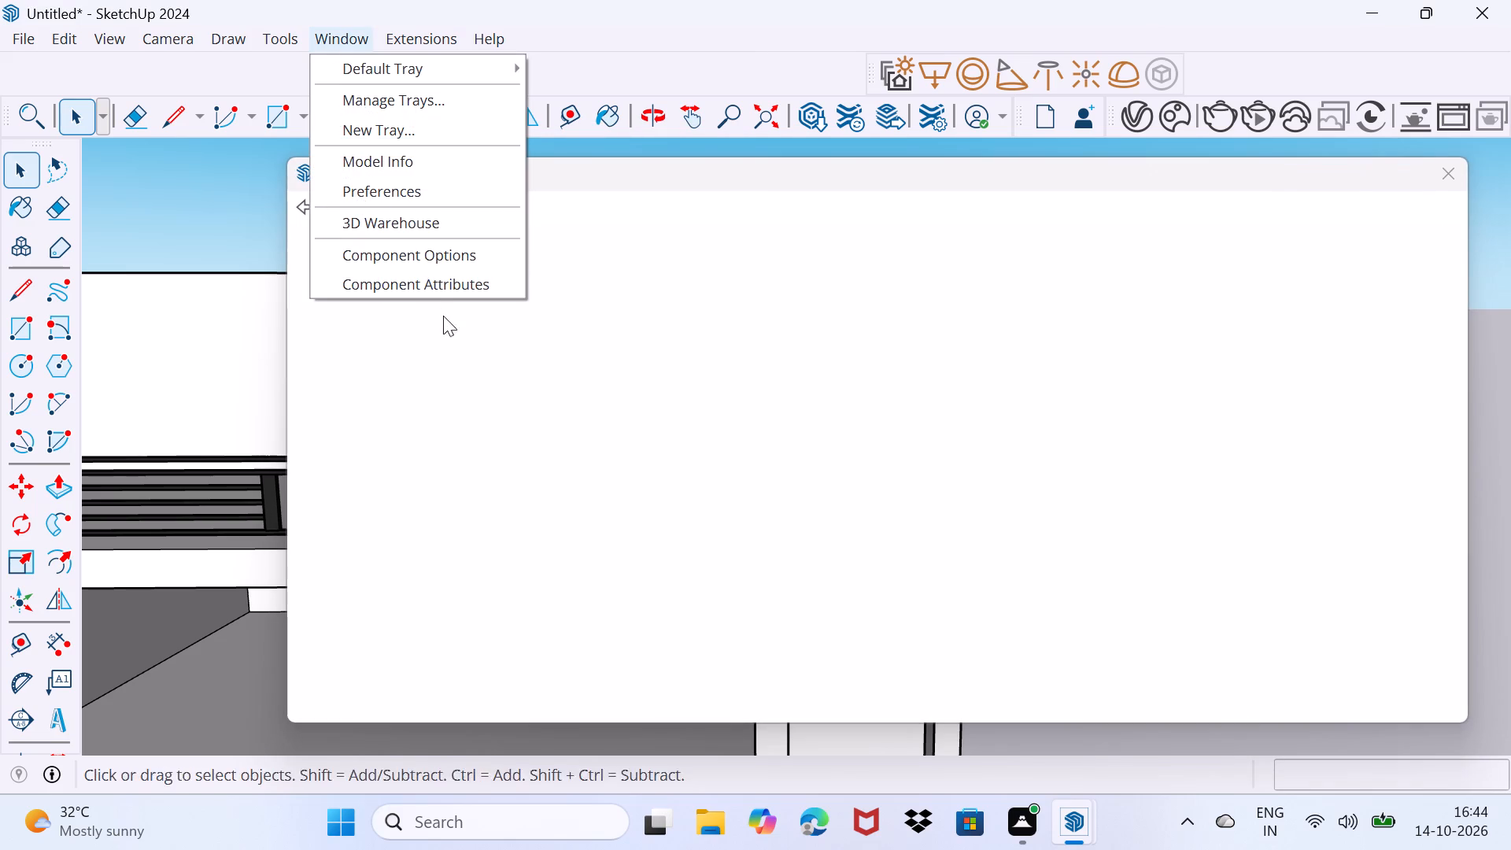
left_click(651, 449)
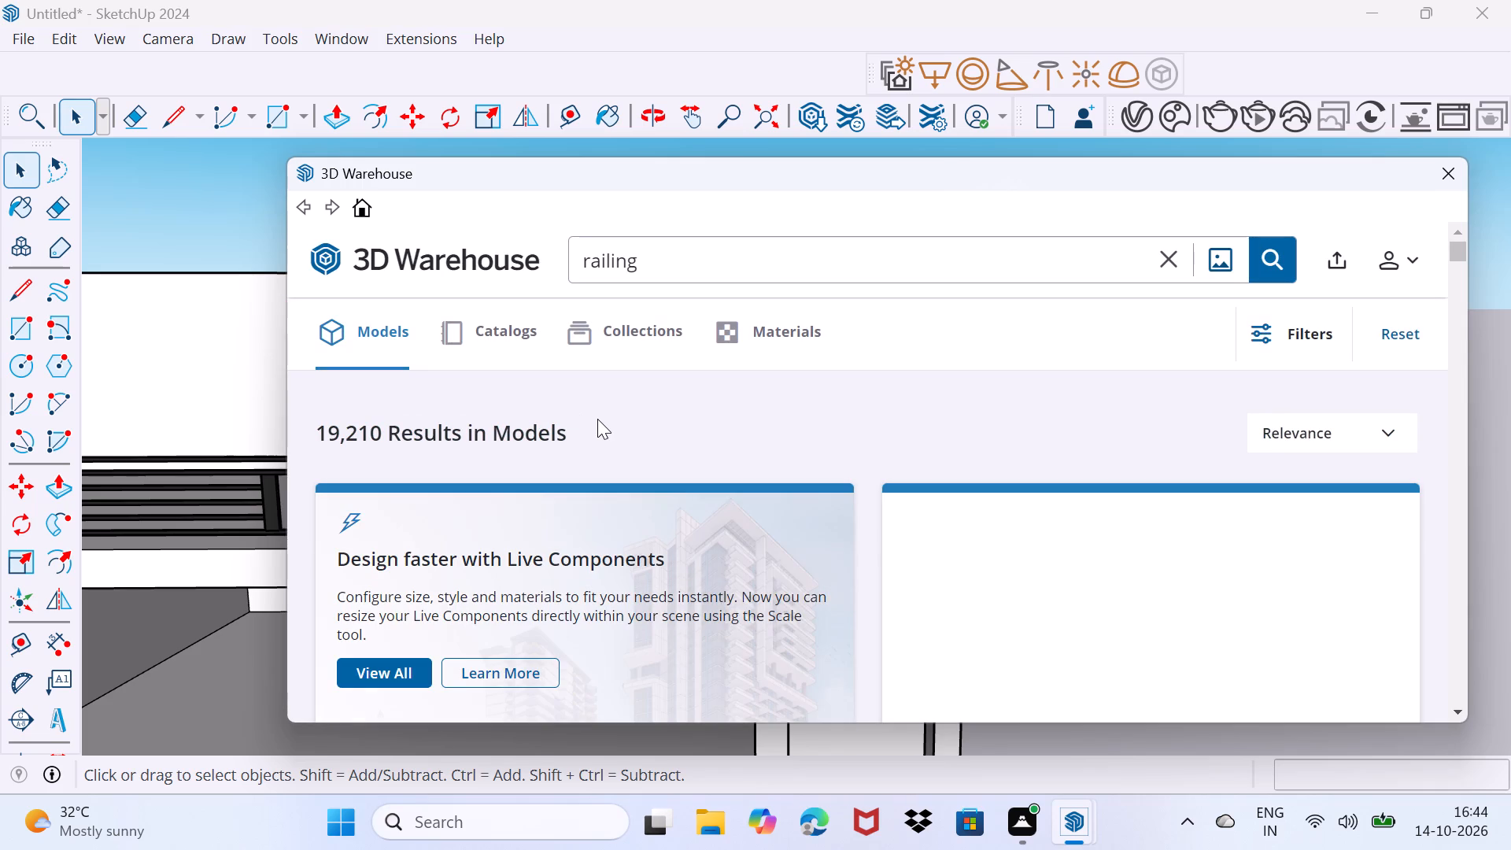
left_click(716, 257)
key("space")
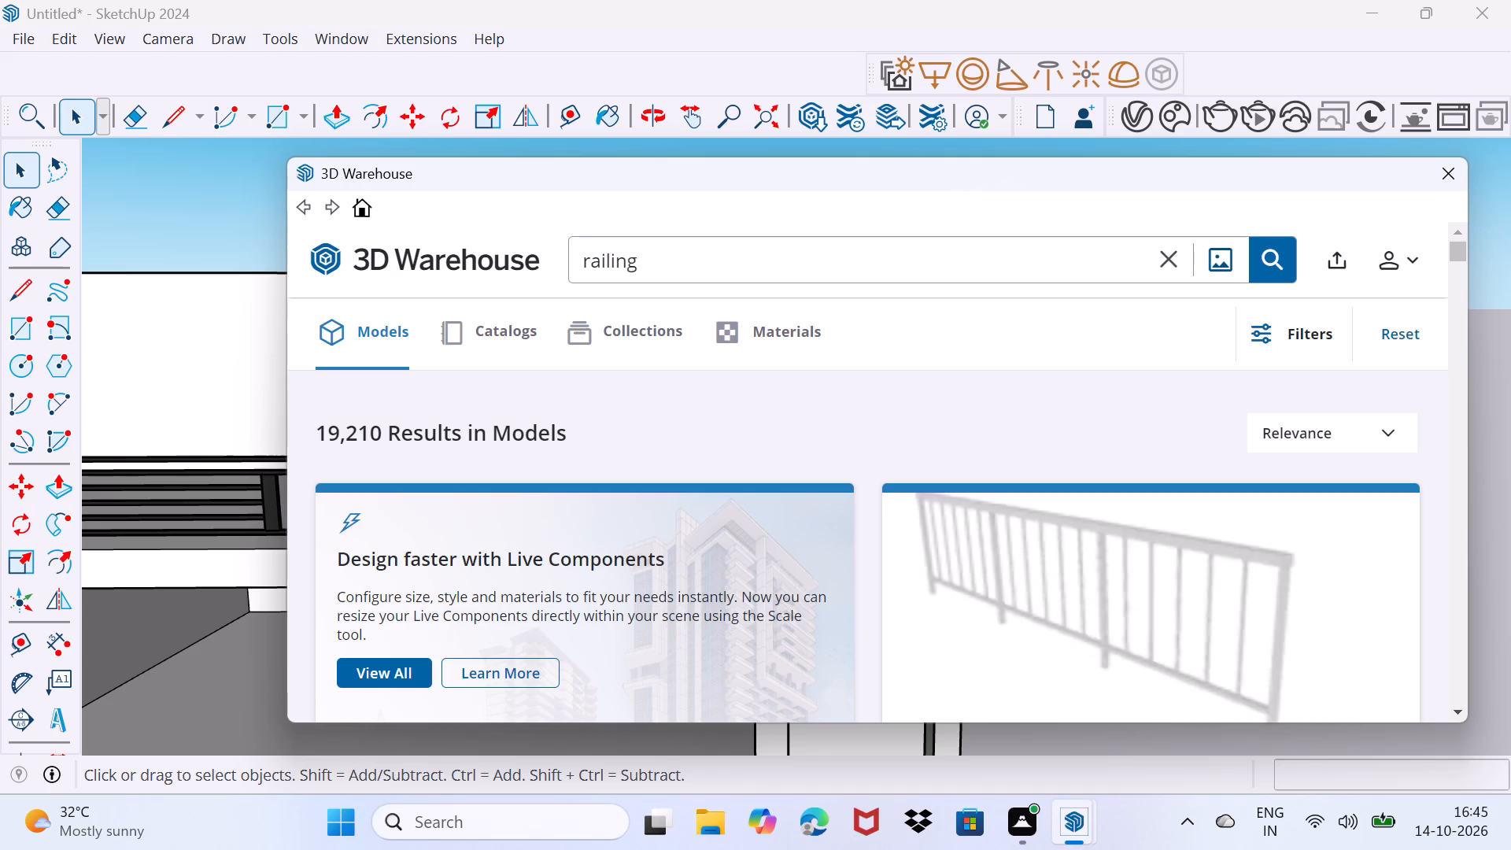
left_click(716, 257)
type("glass")
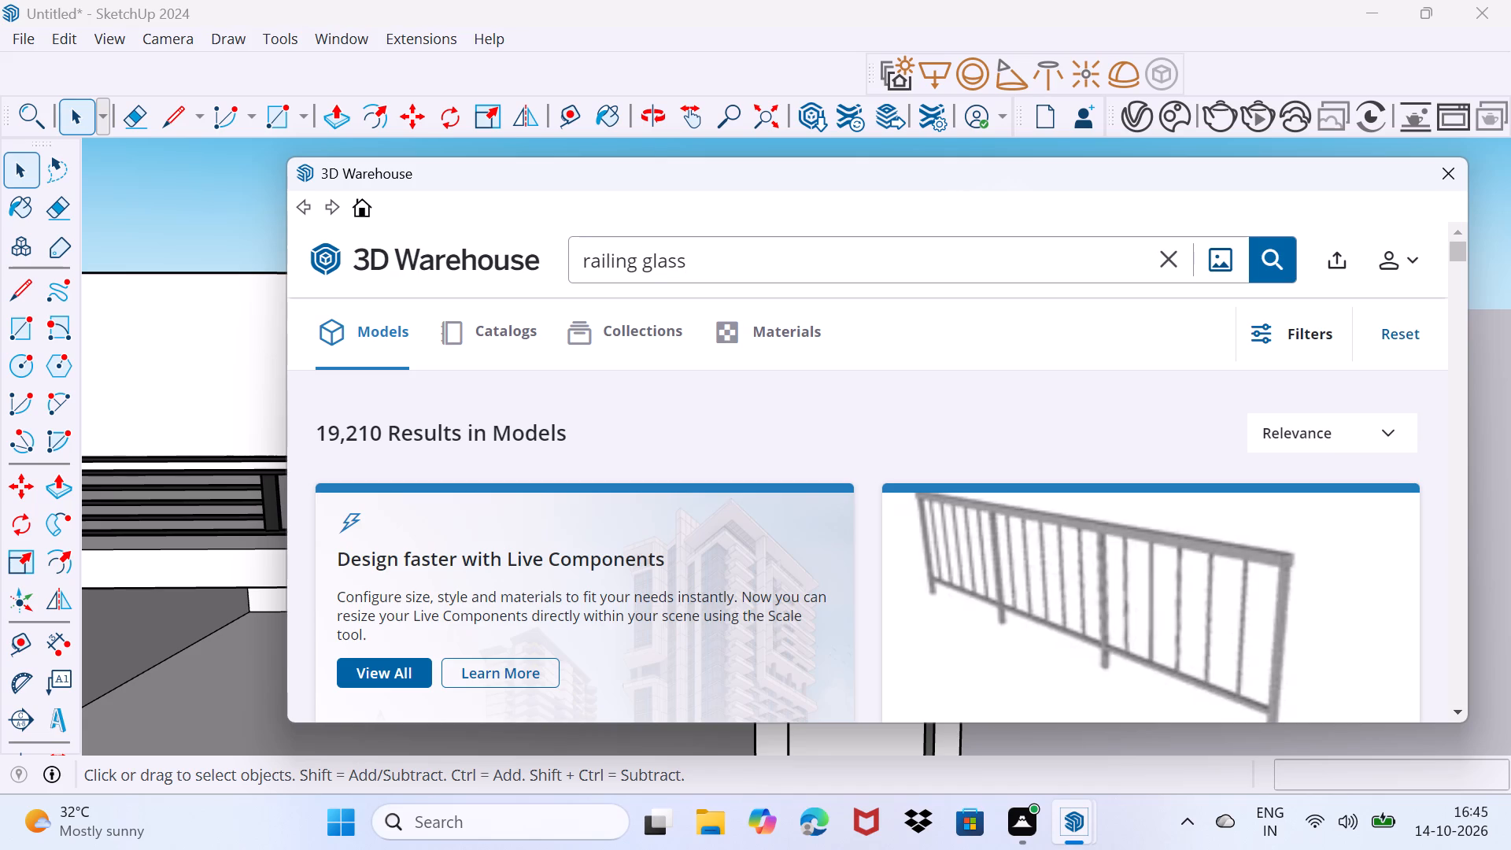
key("Return")
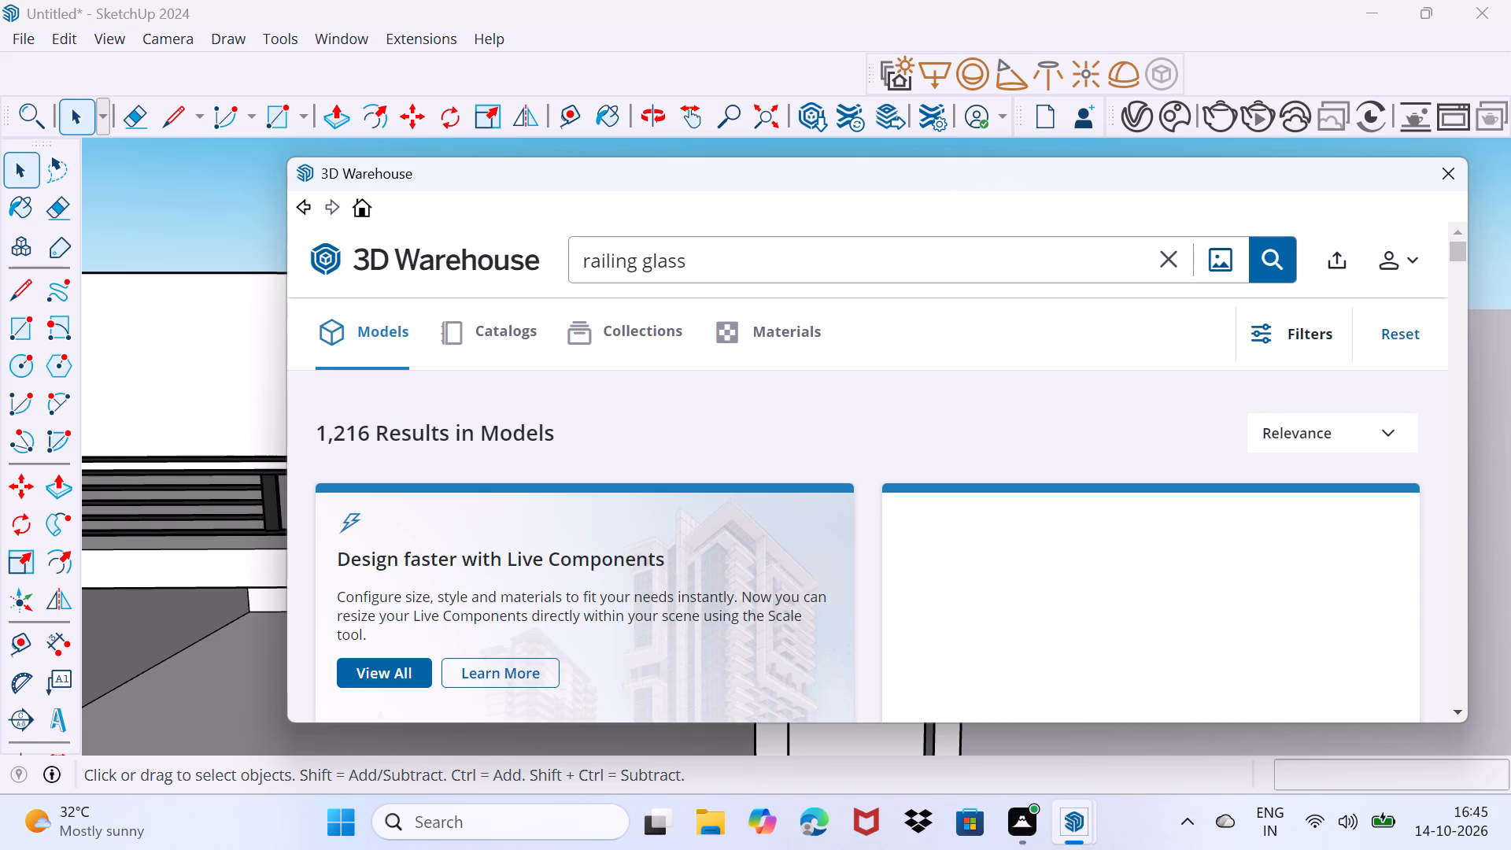
Browse the 3D Warehouse models and collections for a suitable glass railing.
scroll(748, 390, "down", 3)
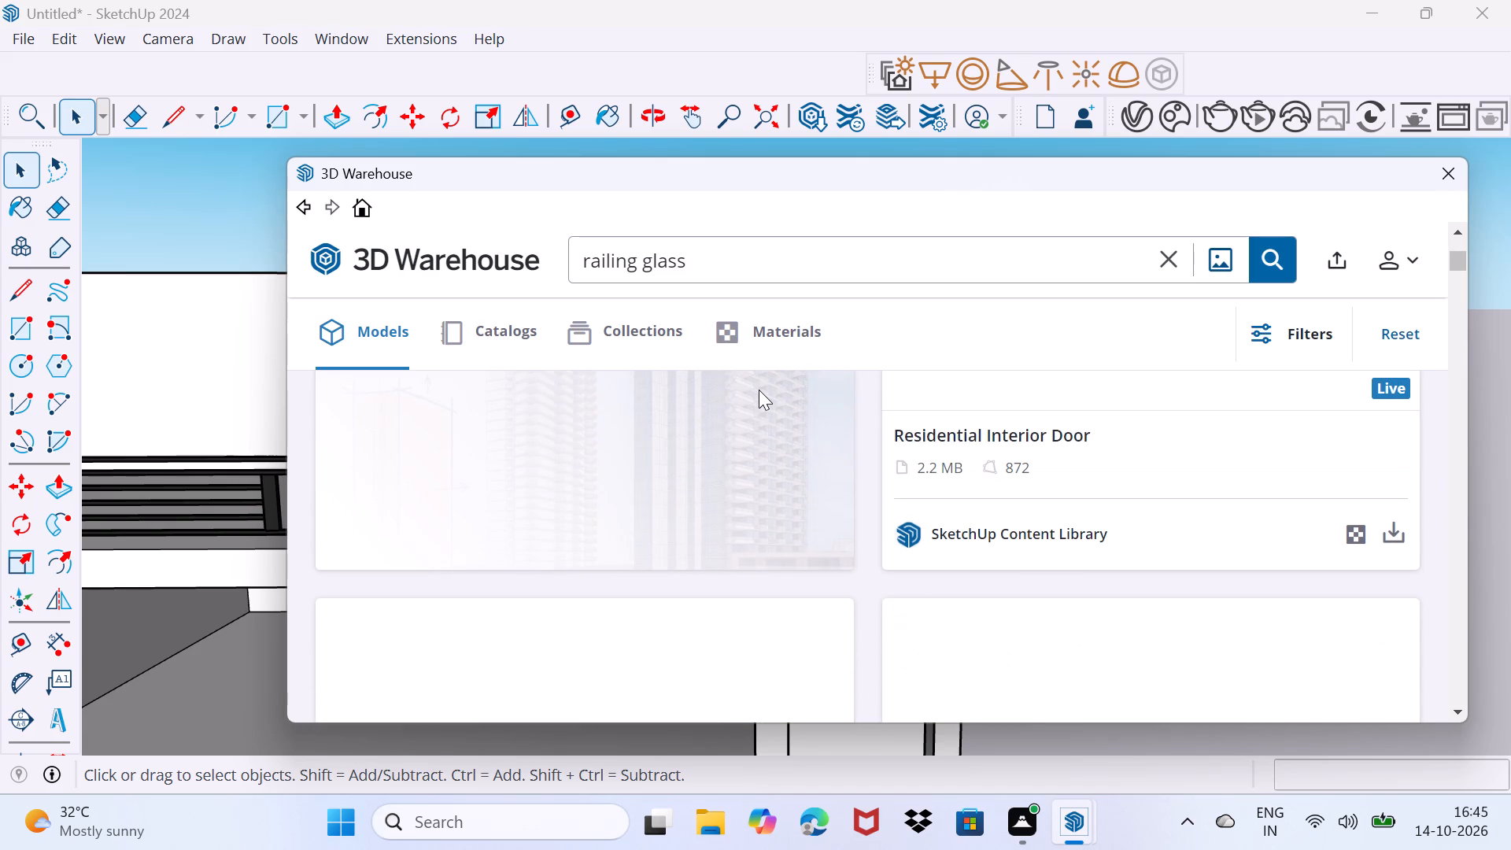
scroll(759, 390, "down", 4)
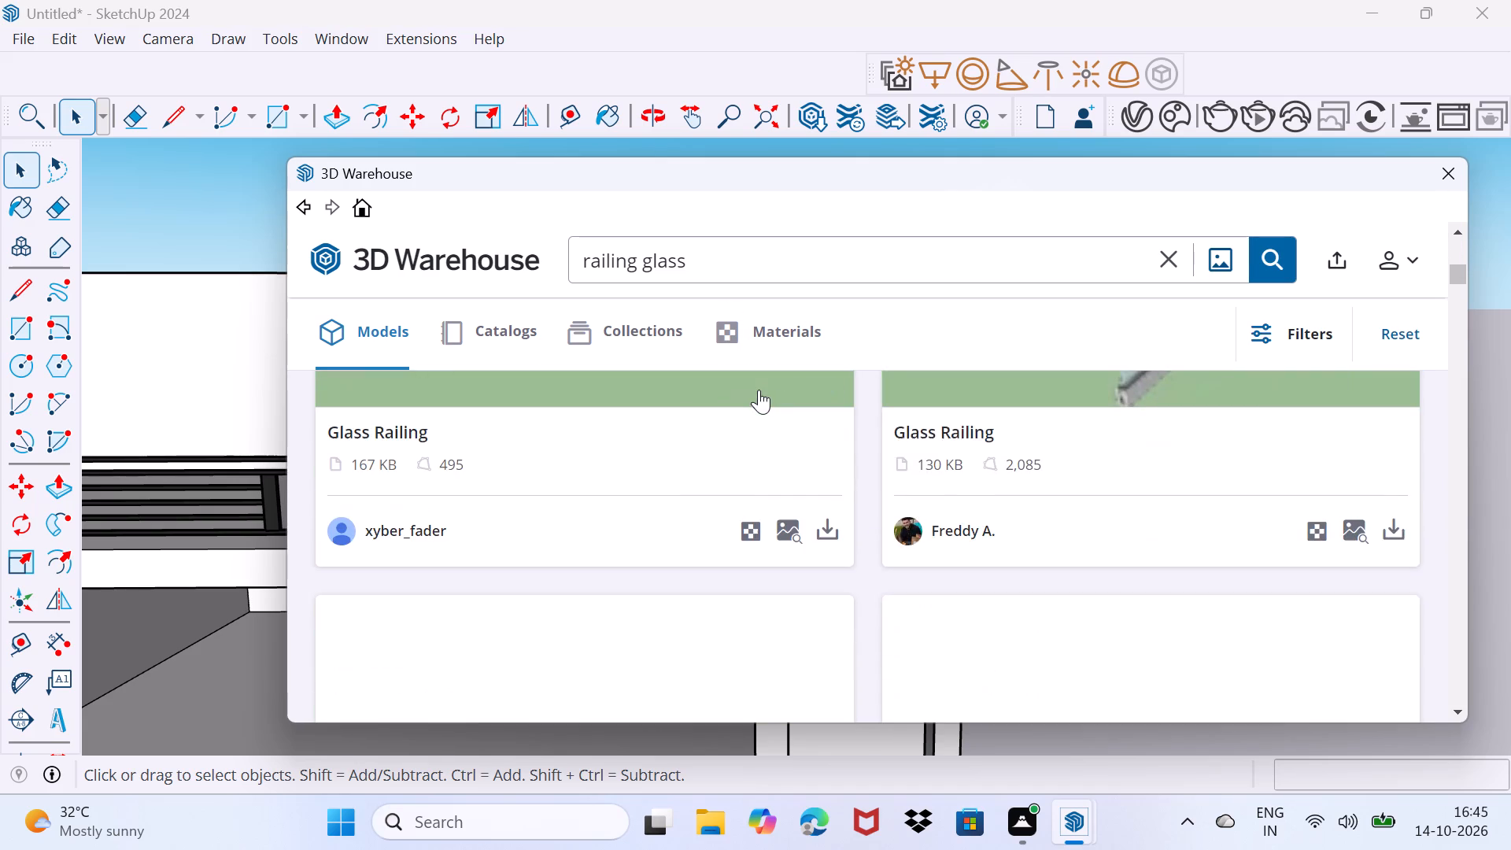
scroll(759, 390, "down", 7)
scroll(759, 390, "up", 4)
scroll(759, 390, "down", 3)
left_click(663, 353)
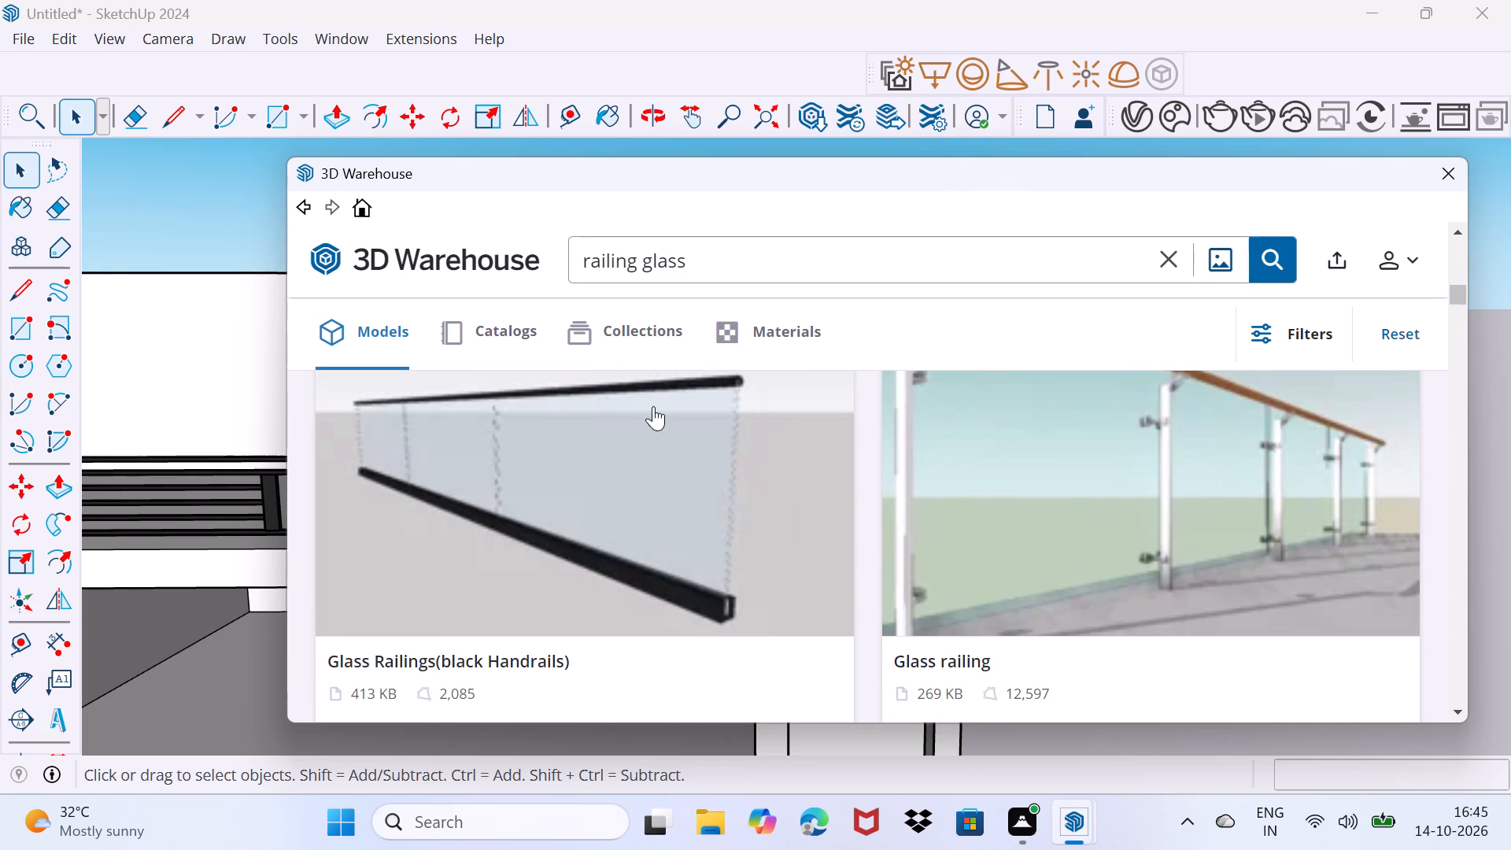
left_click(645, 442)
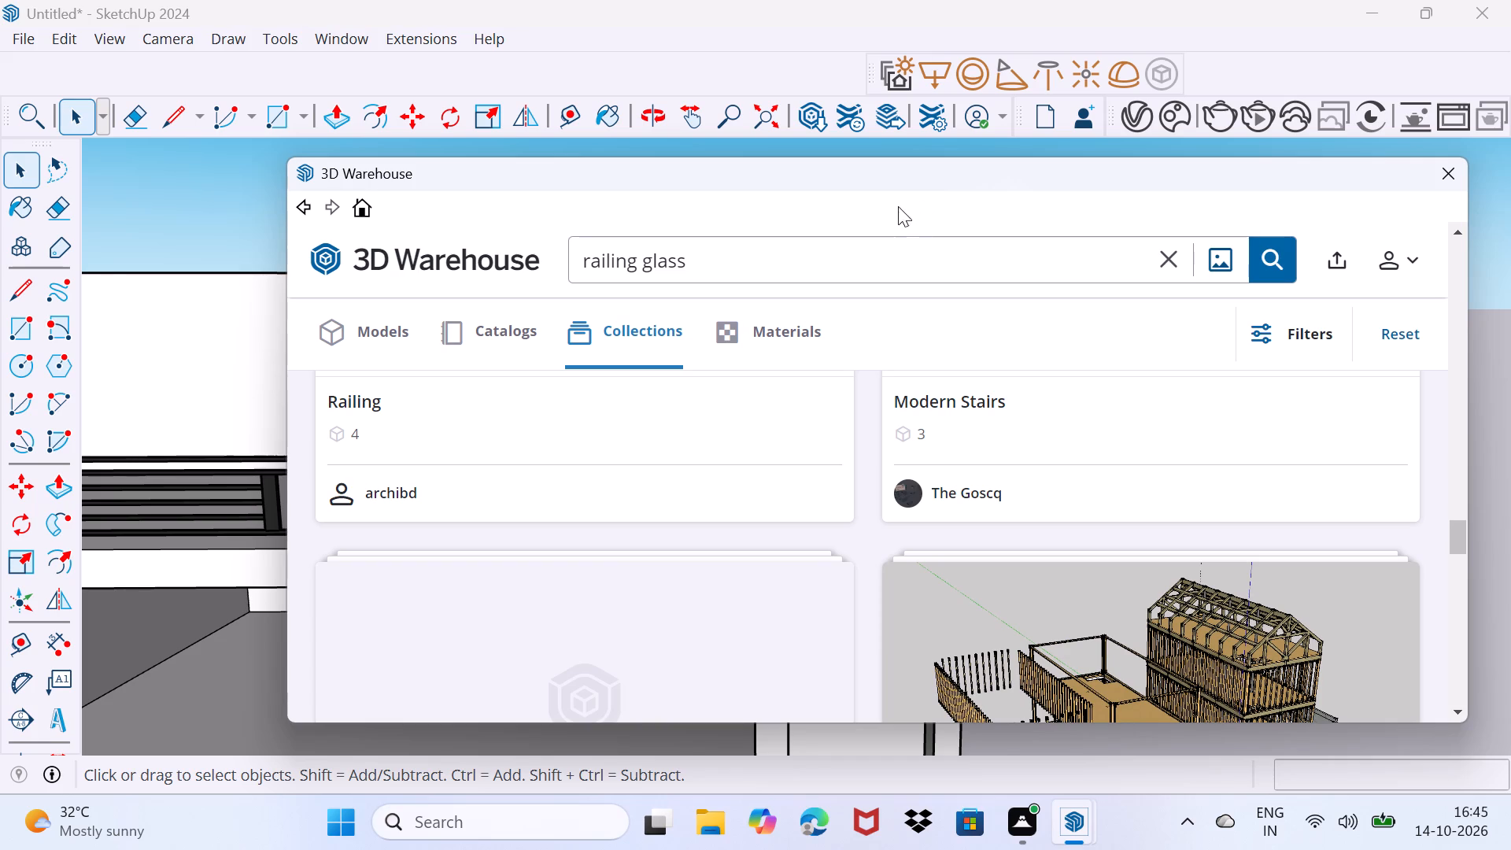
scroll(792, 436, "down", 5)
scroll(792, 436, "up", 5)
left_click(1007, 811)
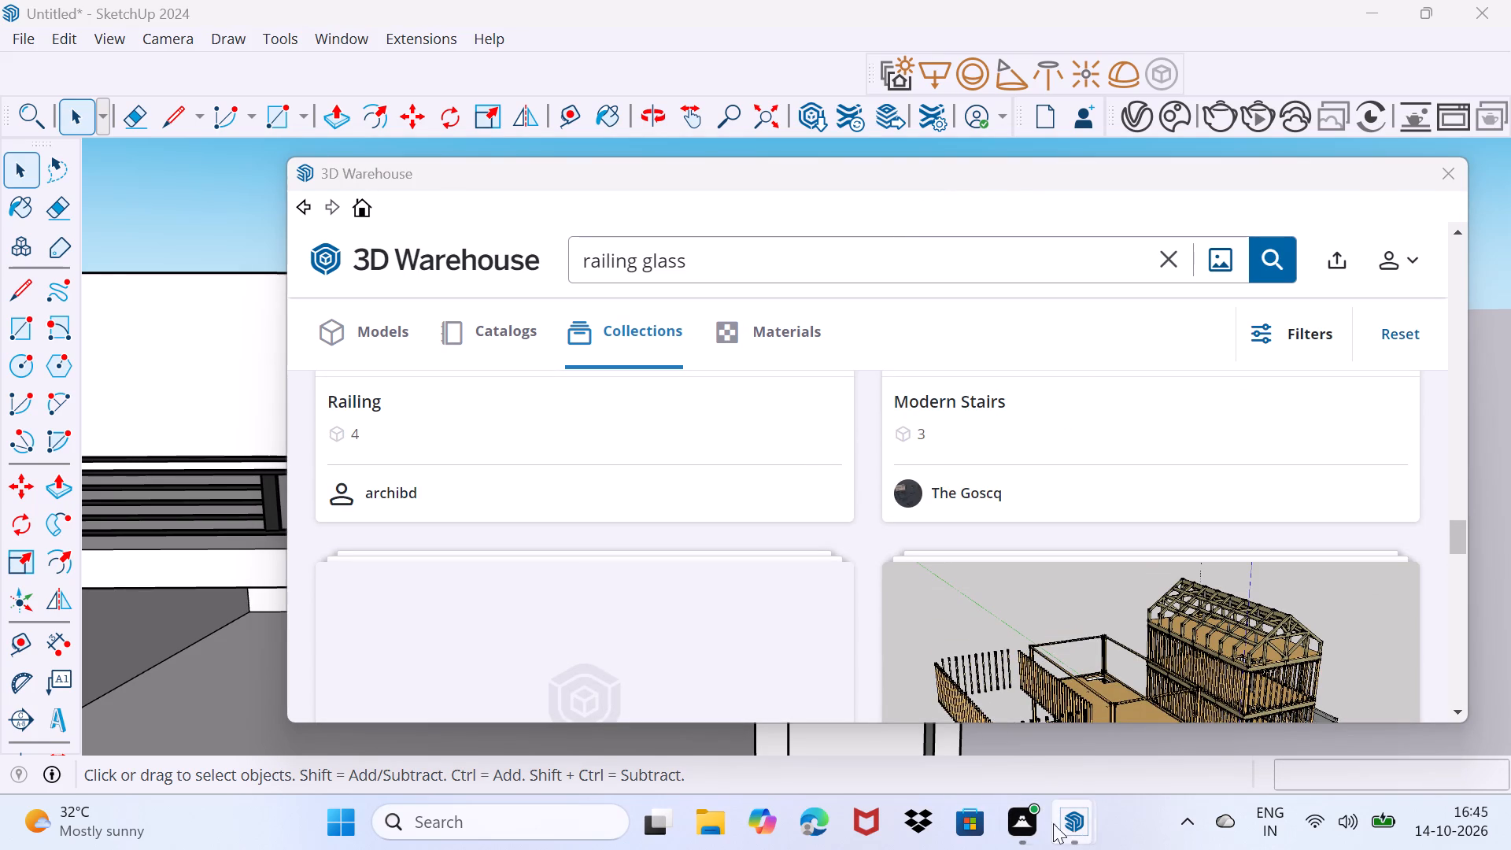
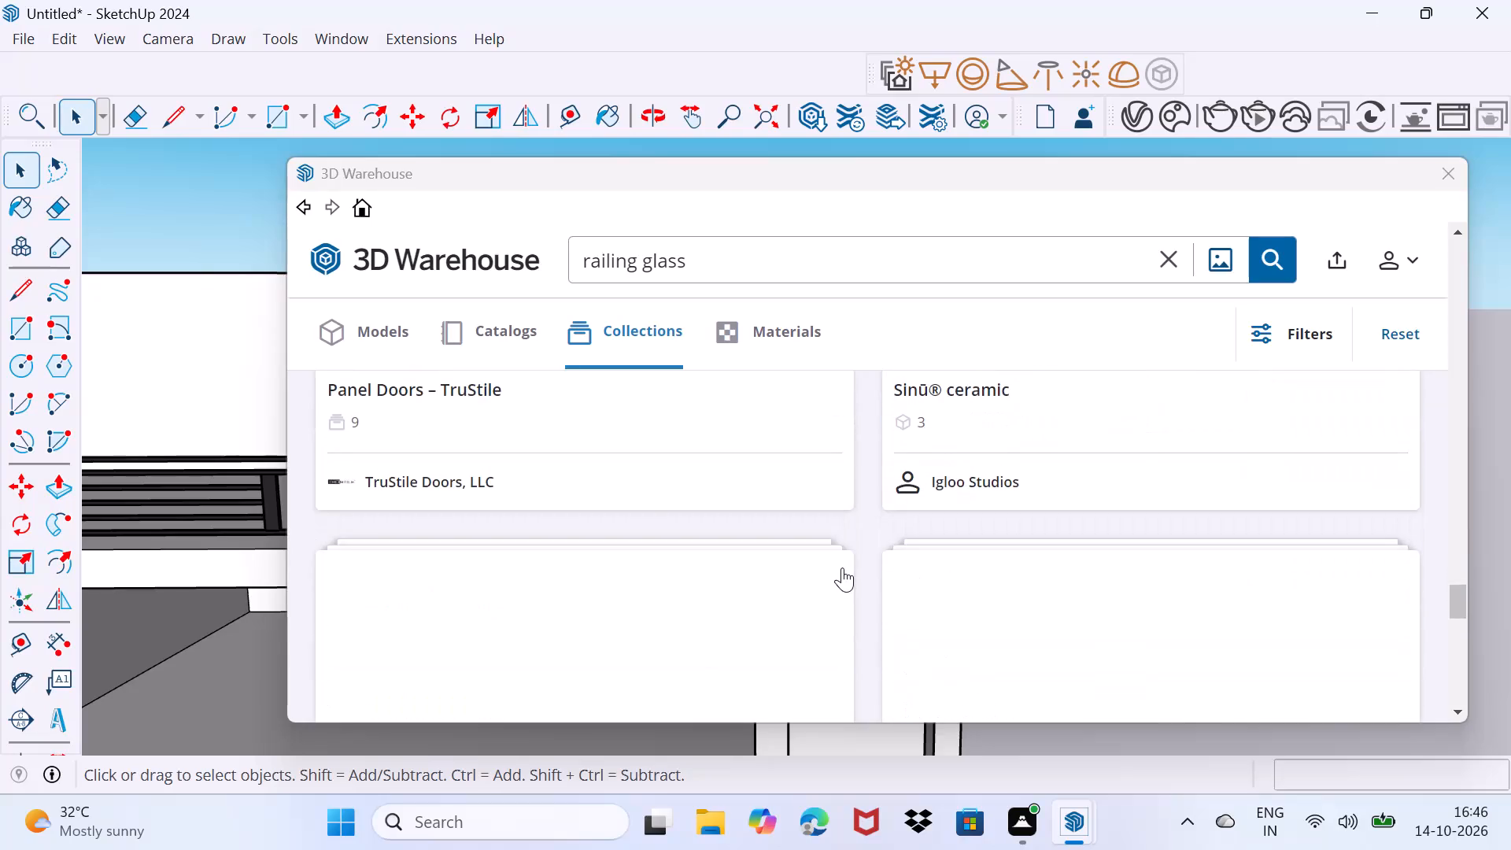
Browse the 3D Warehouse collections found for "railing glass" for a suitable glass railing.
scroll(842, 567, "up", 3)
scroll(842, 567, "down", 1)
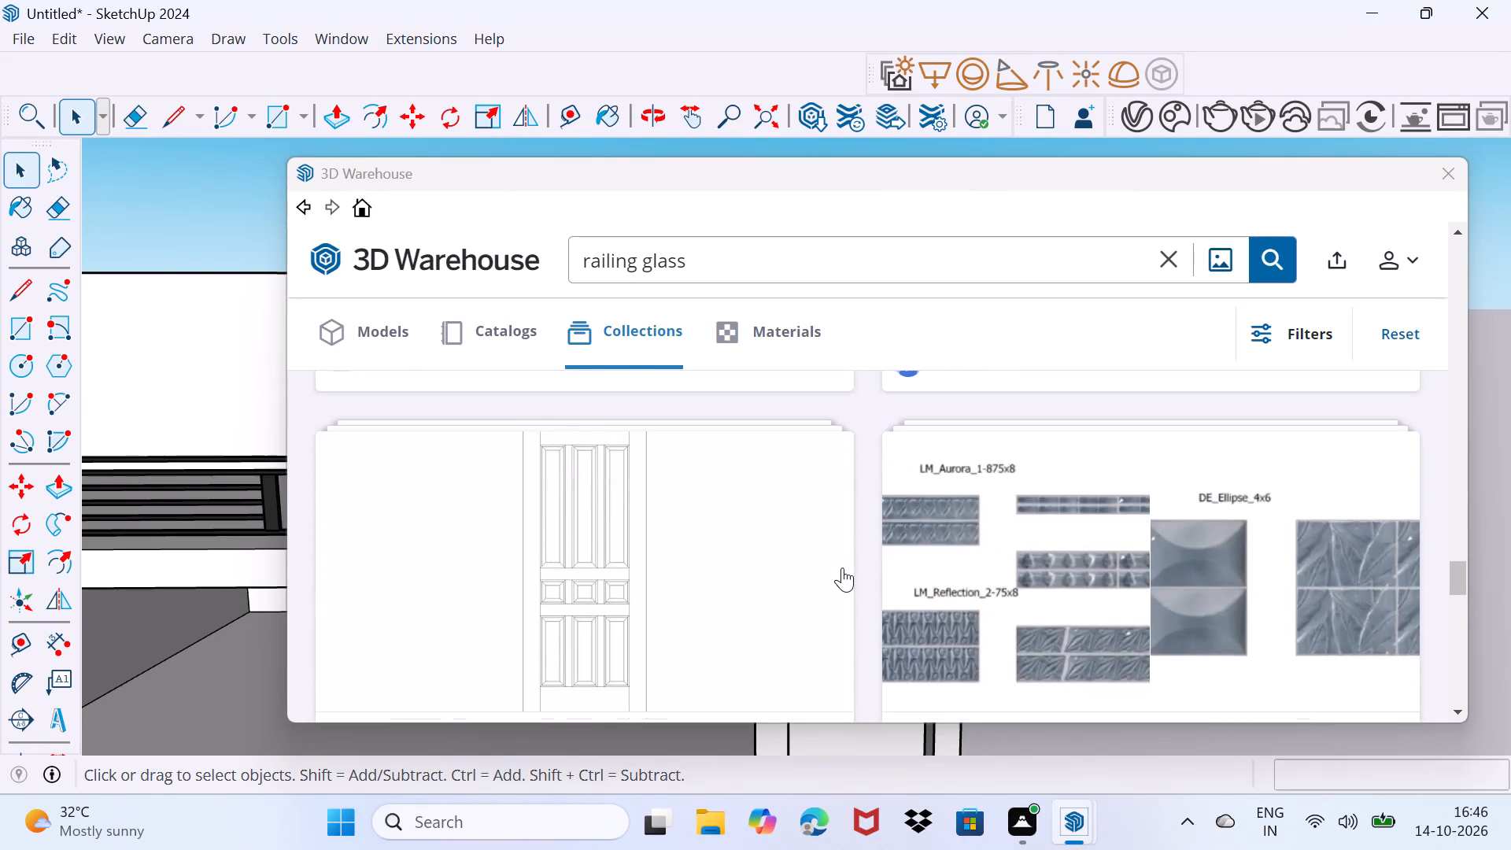
scroll(842, 567, "down", 2)
left_click_drag(713, 213, 705, 445)
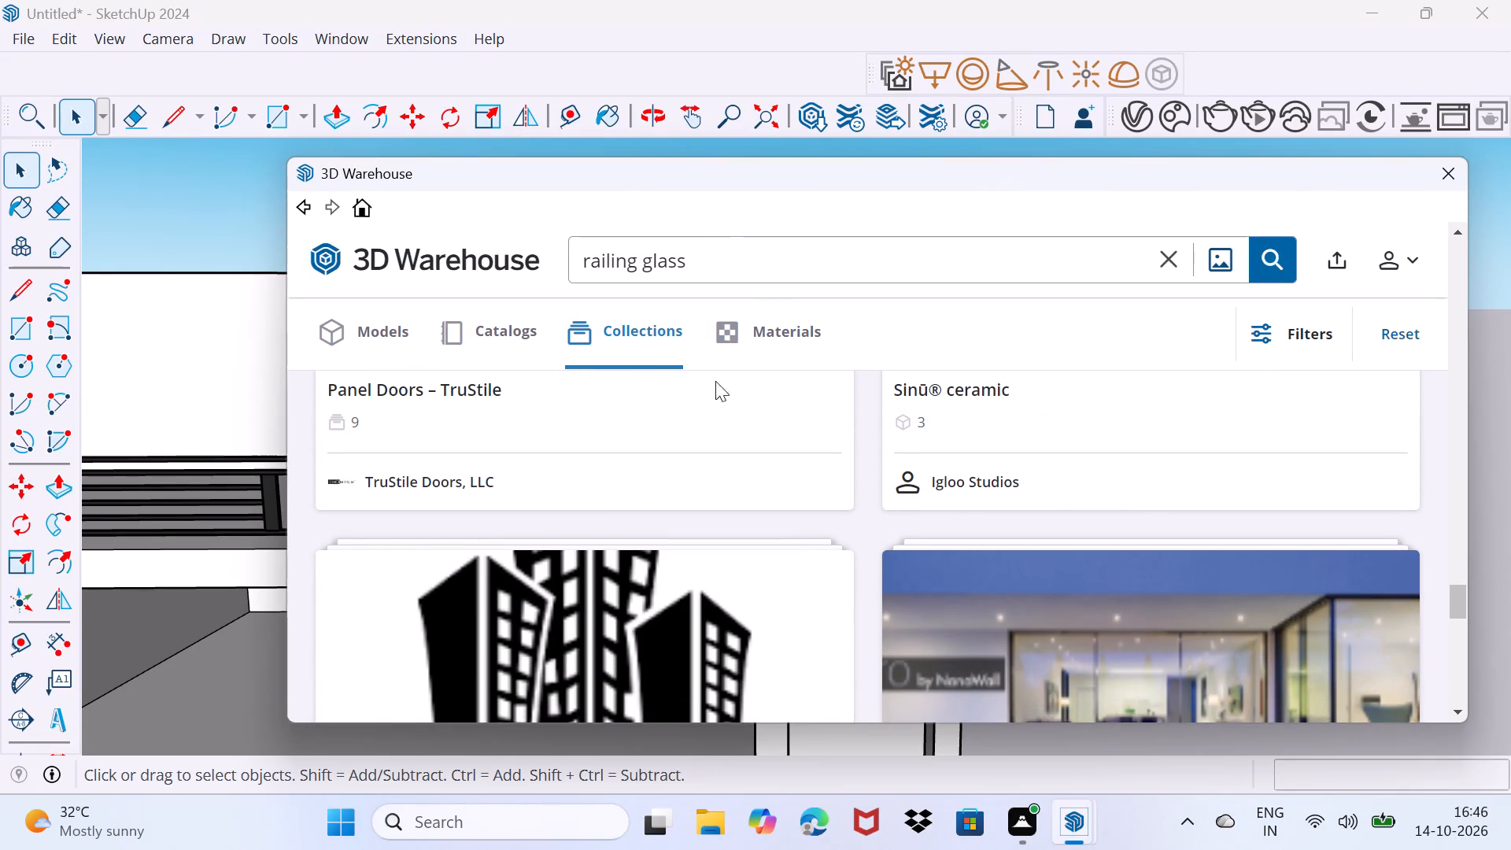
left_click_drag(447, 168, 490, 199)
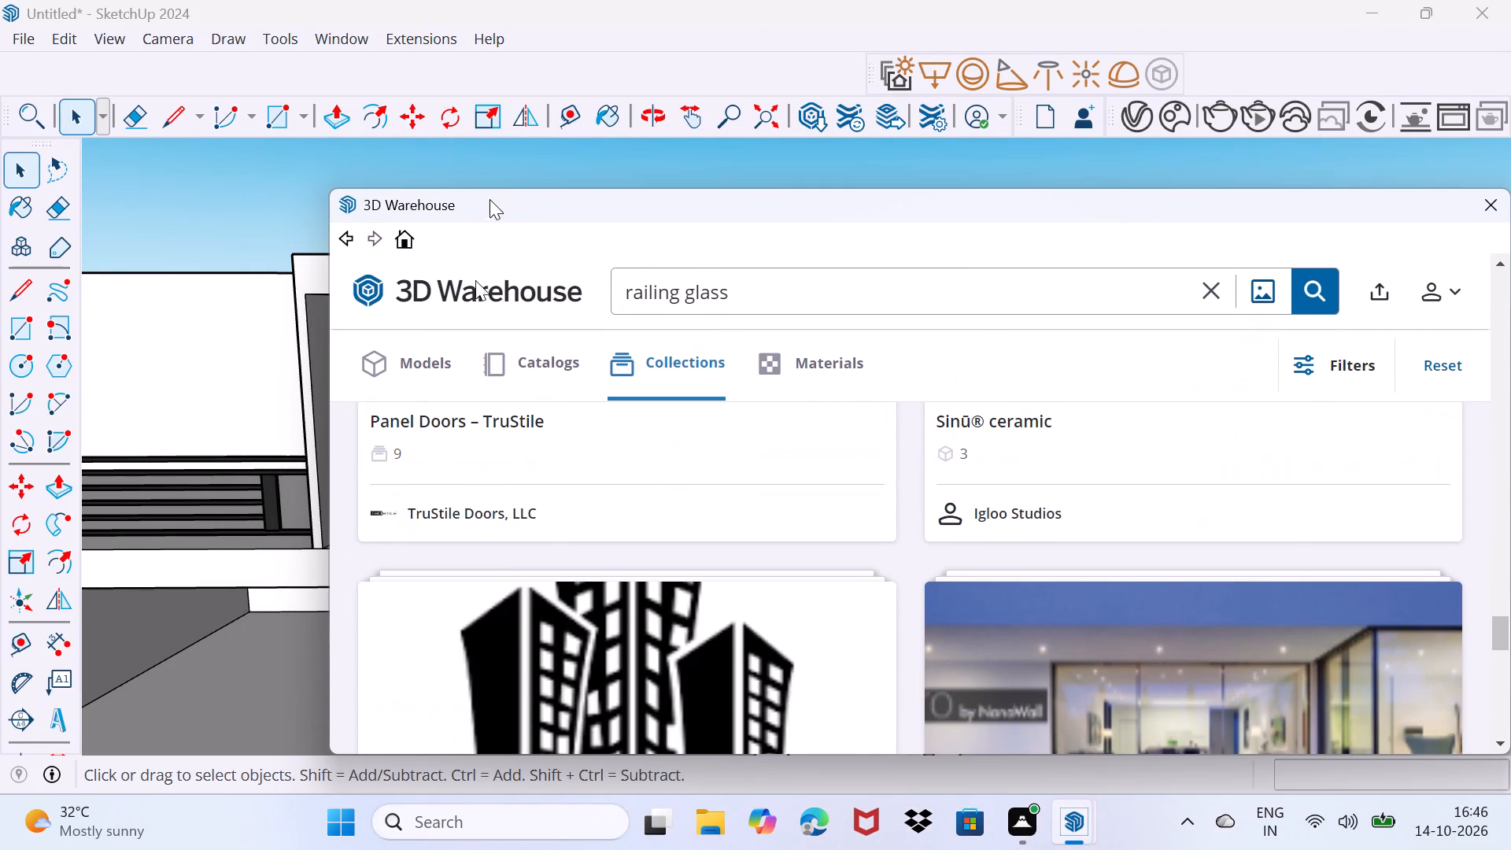
scroll(530, 528, "down", 4)
scroll(530, 524, "up", 10)
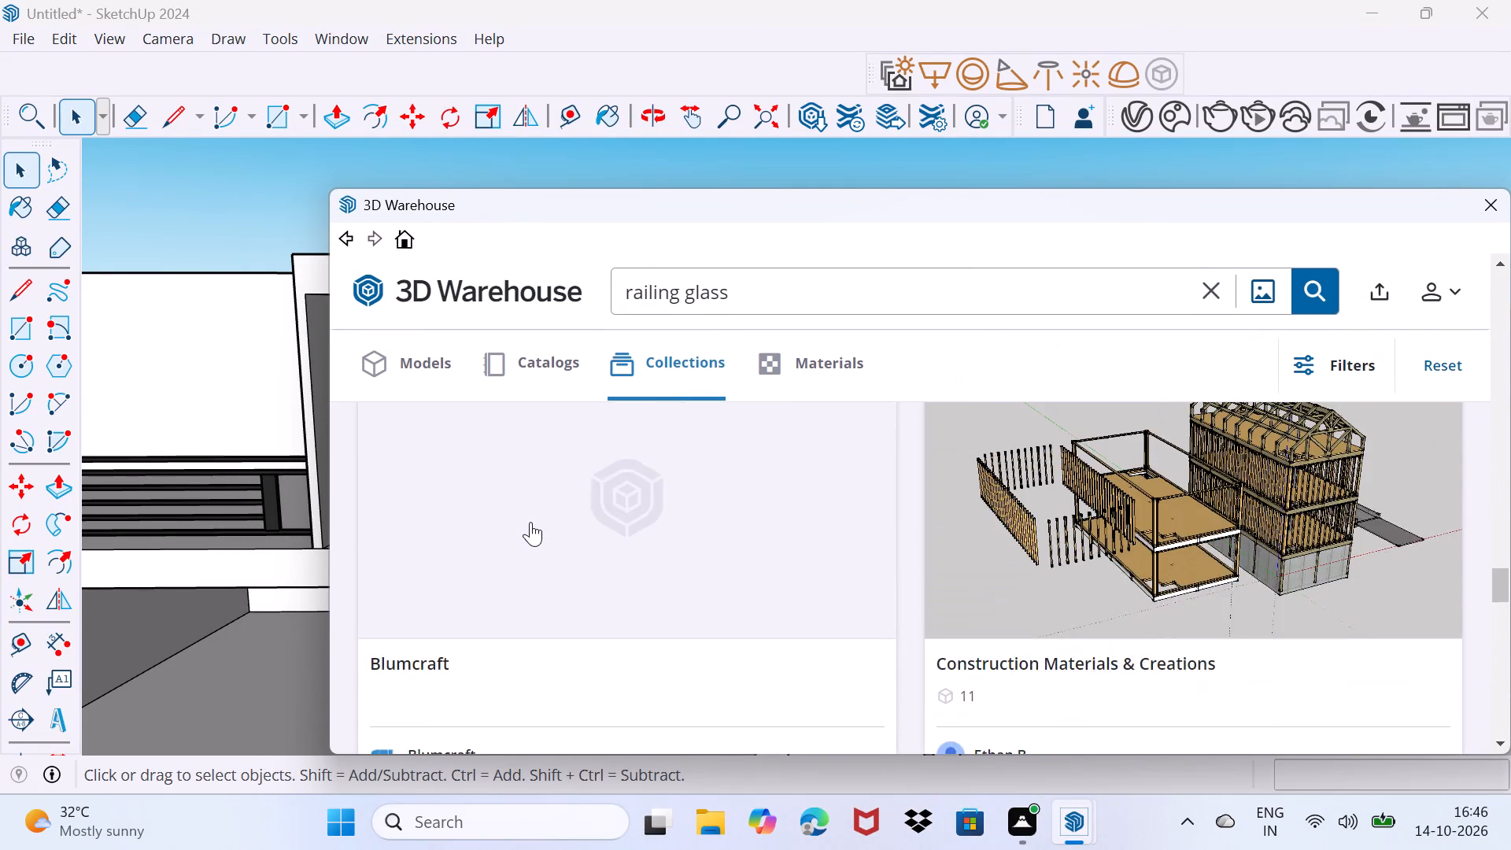
scroll(530, 522, "up", 16)
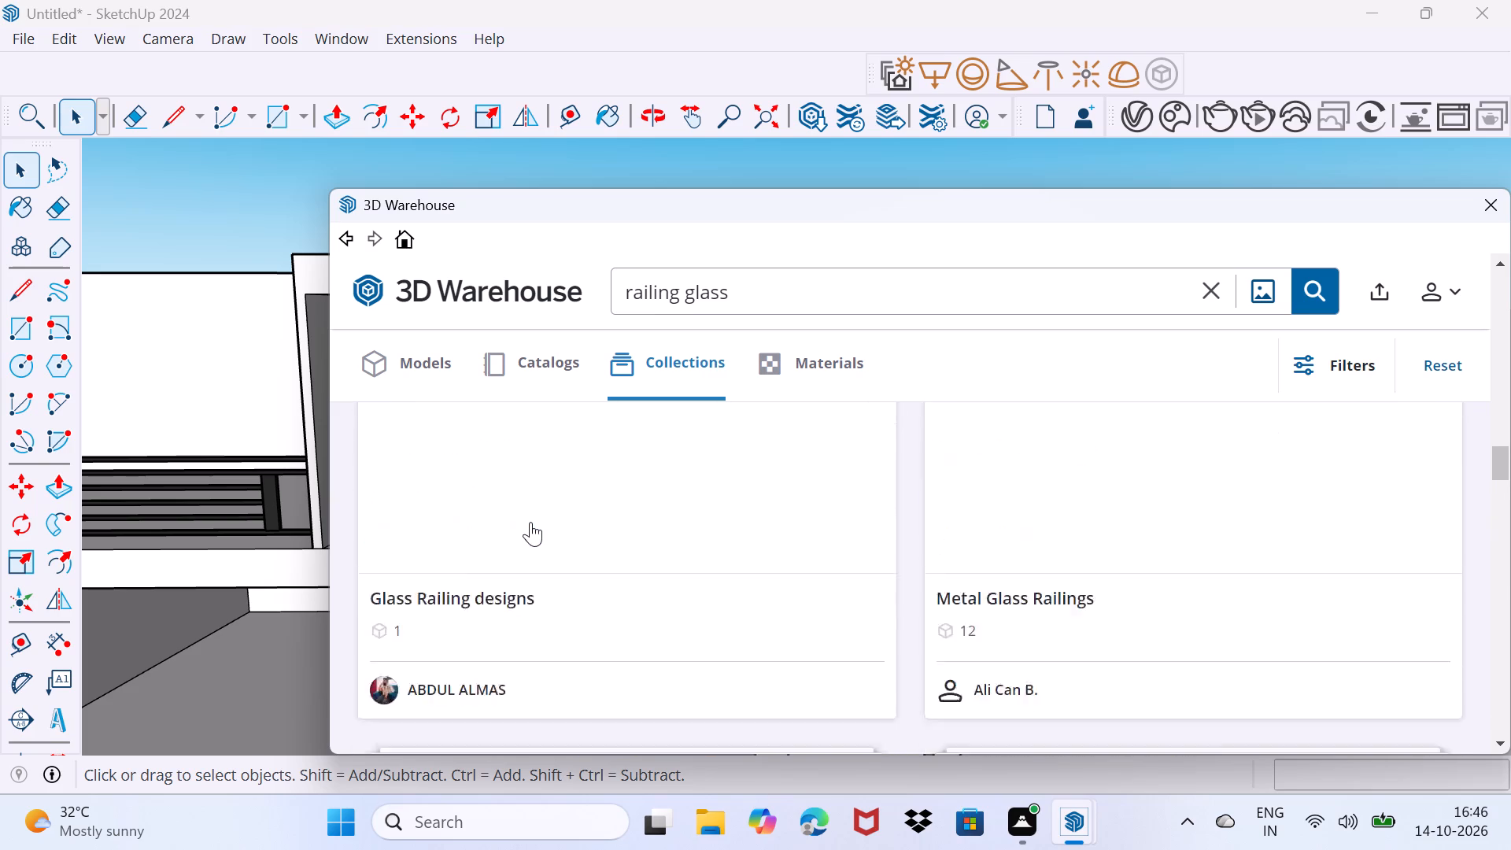
scroll(530, 522, "up", 18)
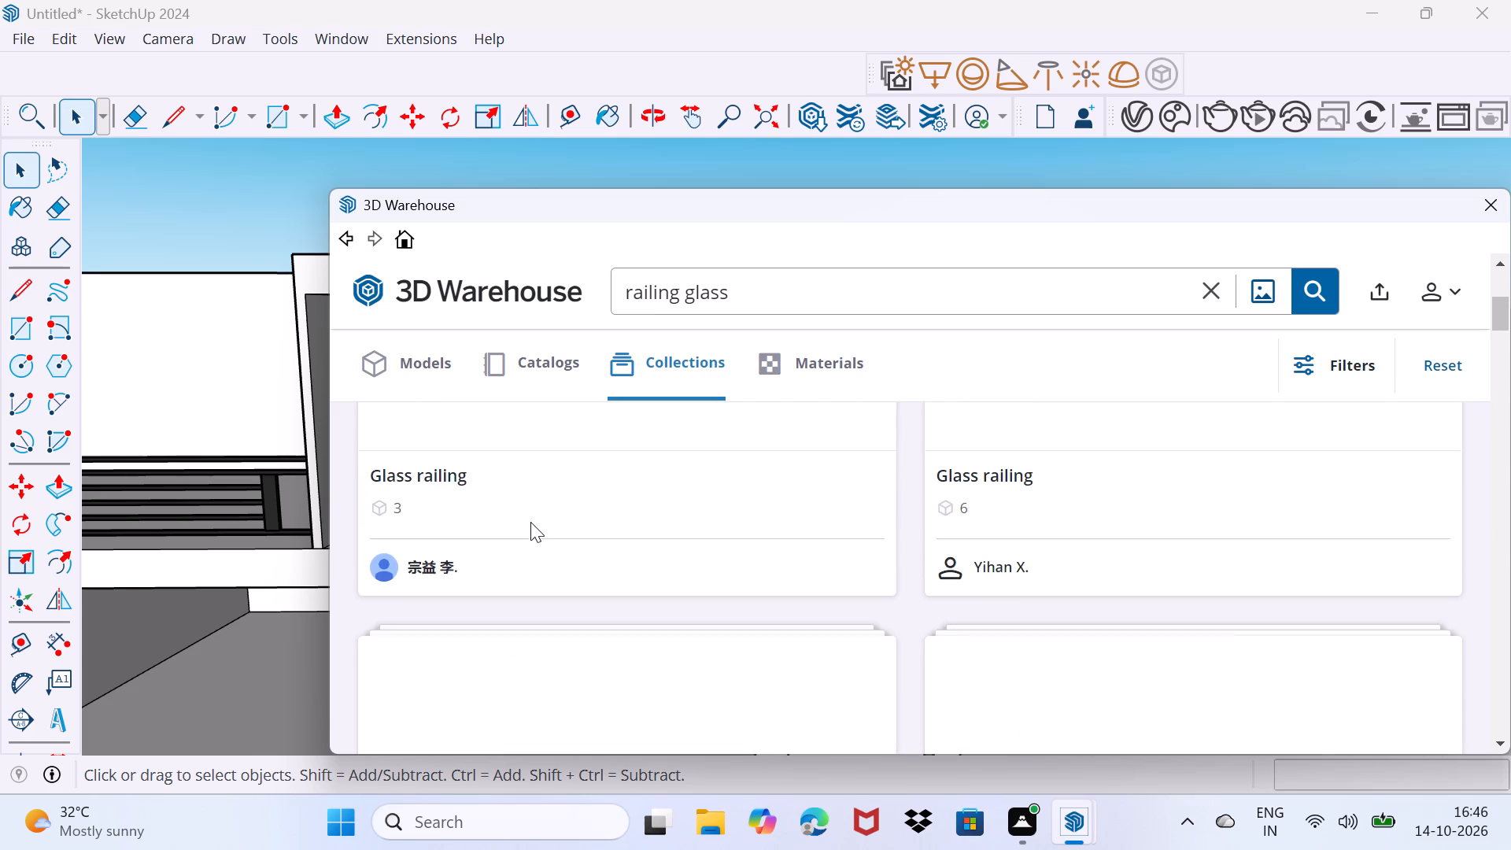
scroll(530, 522, "up", 12)
scroll(530, 522, "down", 6)
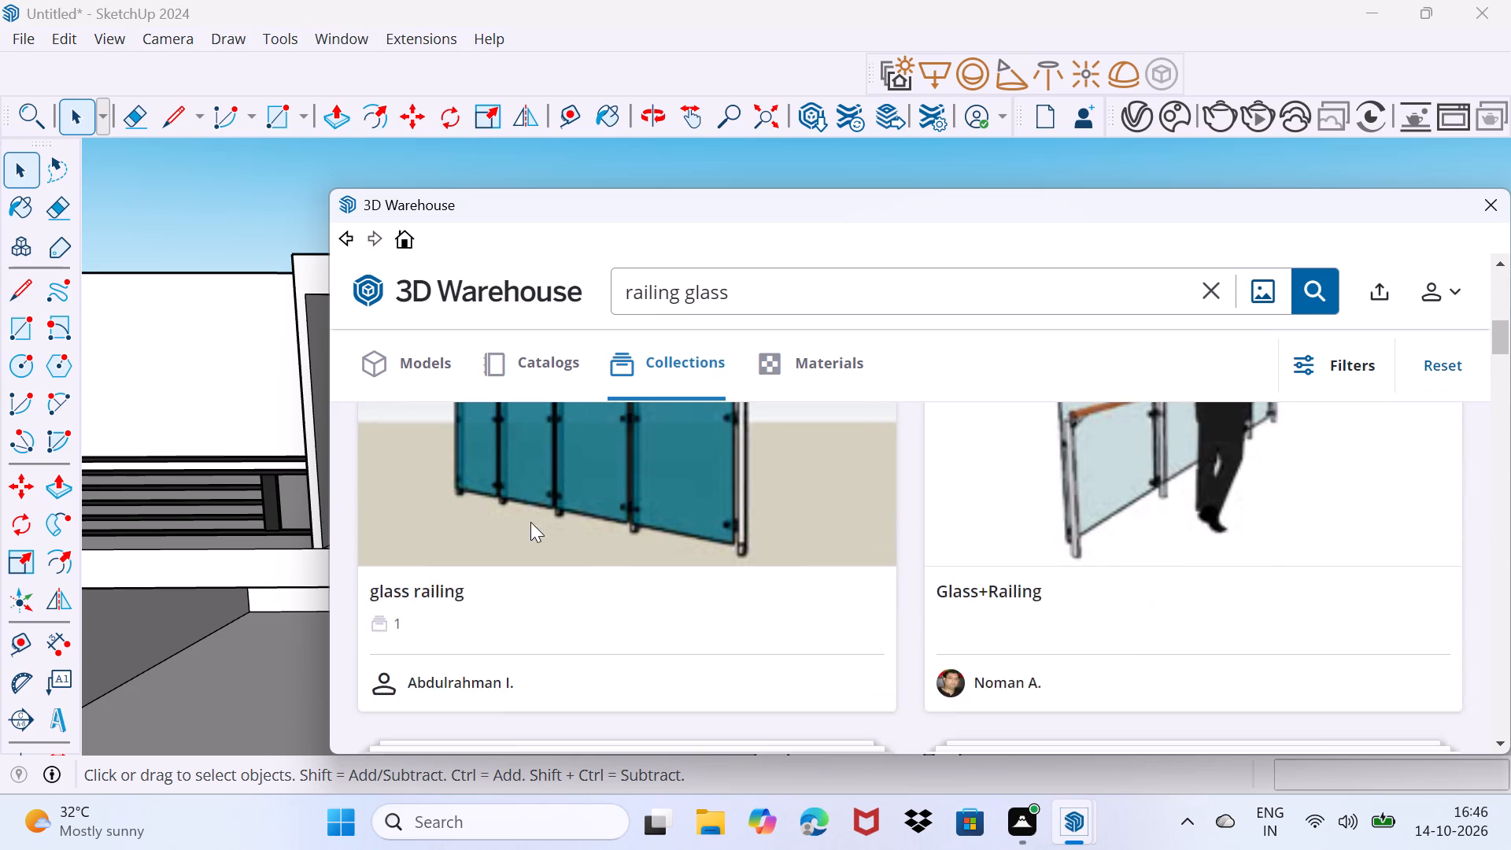
scroll(530, 522, "down", 4)
scroll(530, 522, "up", 2)
scroll(530, 522, "down", 4)
scroll(530, 522, "up", 2)
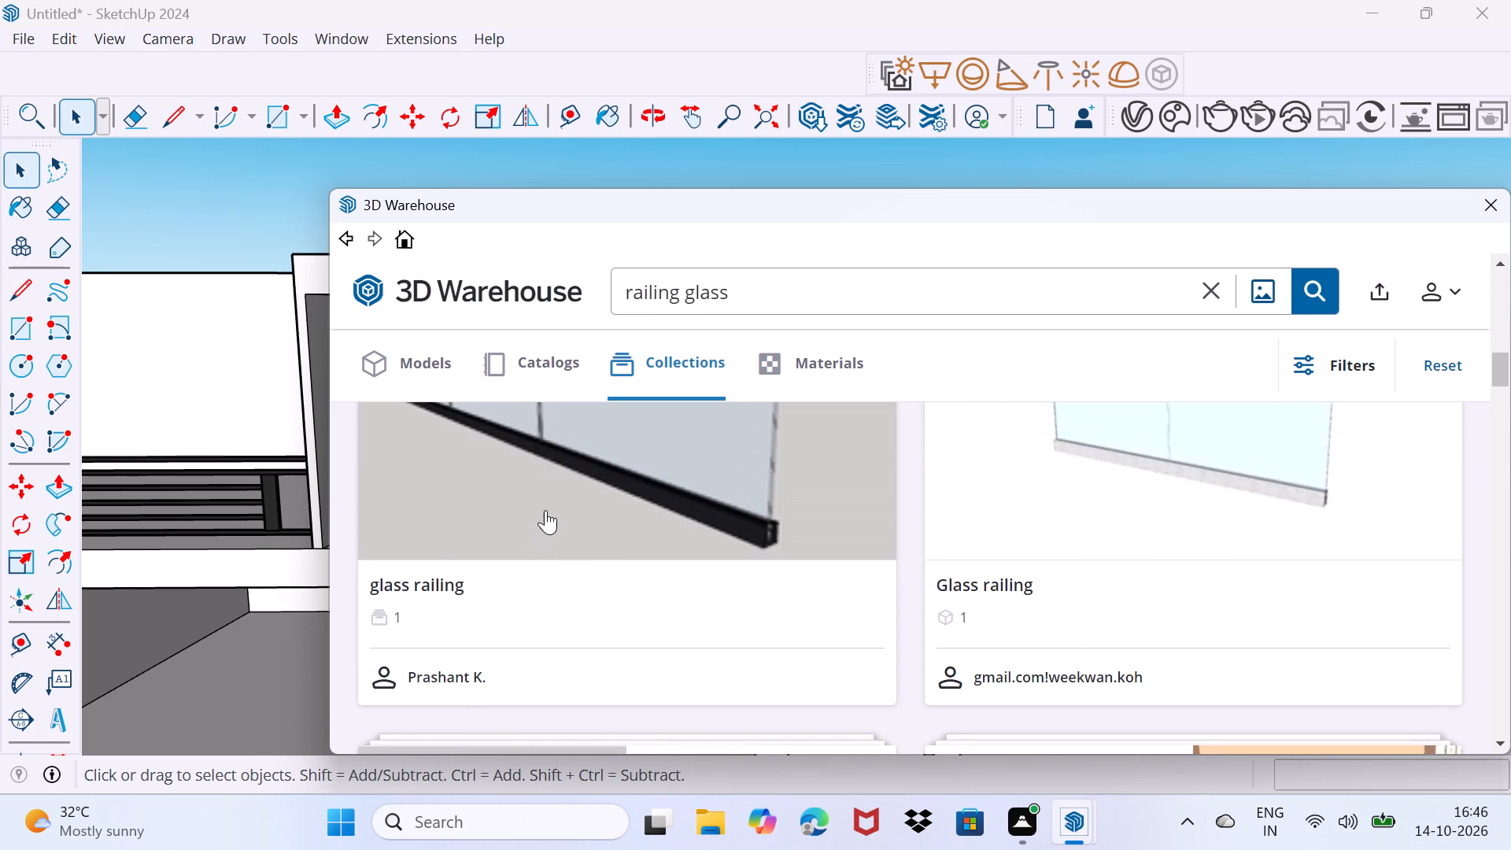
Open a "glass railing" collection, check the collections nested inside it, and go back to the collections list.
left_click(551, 505)
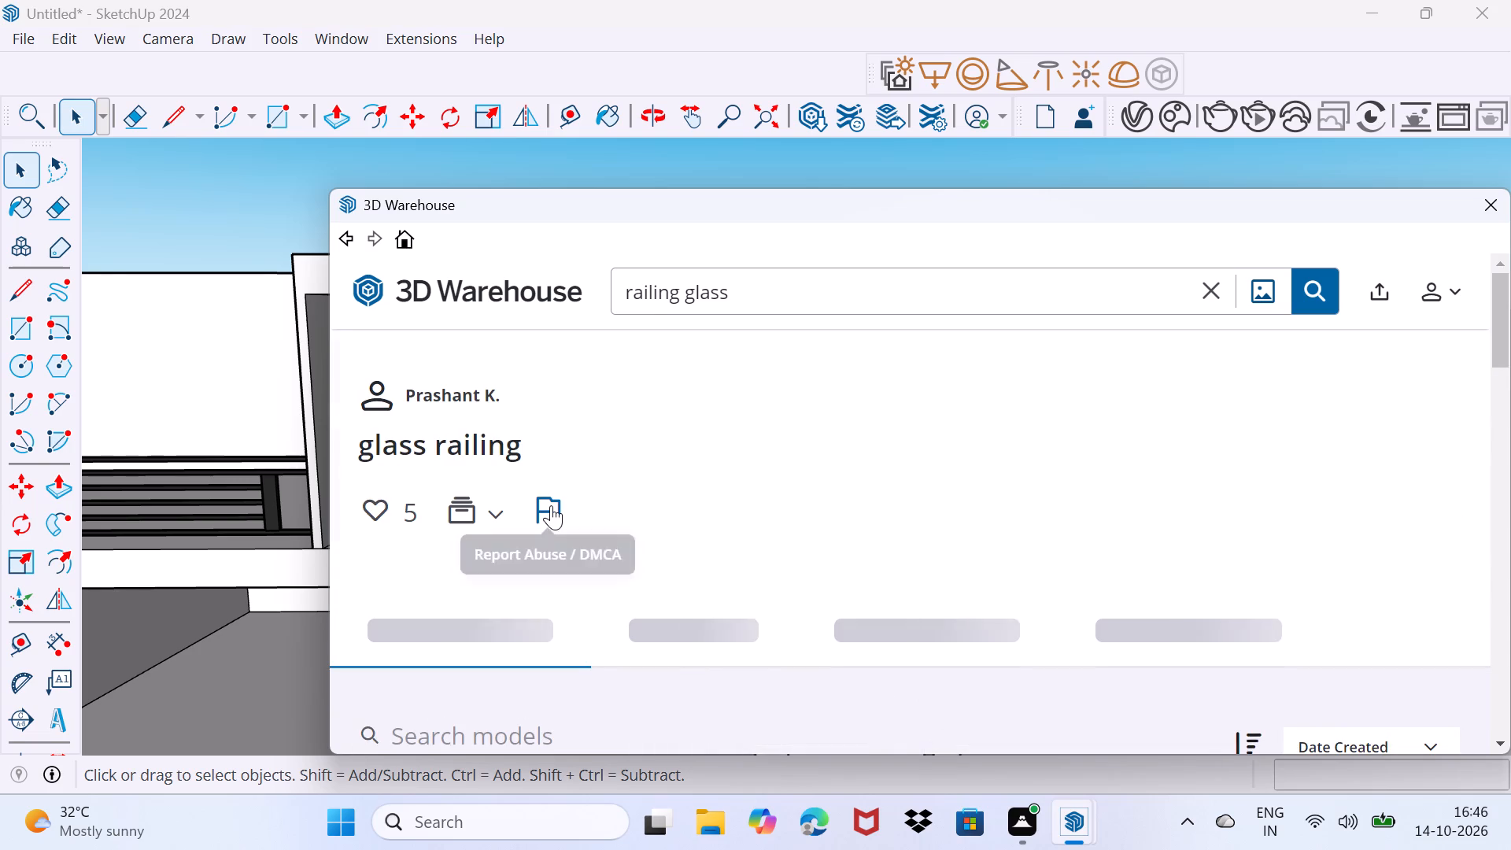
scroll(551, 505, "down", 5)
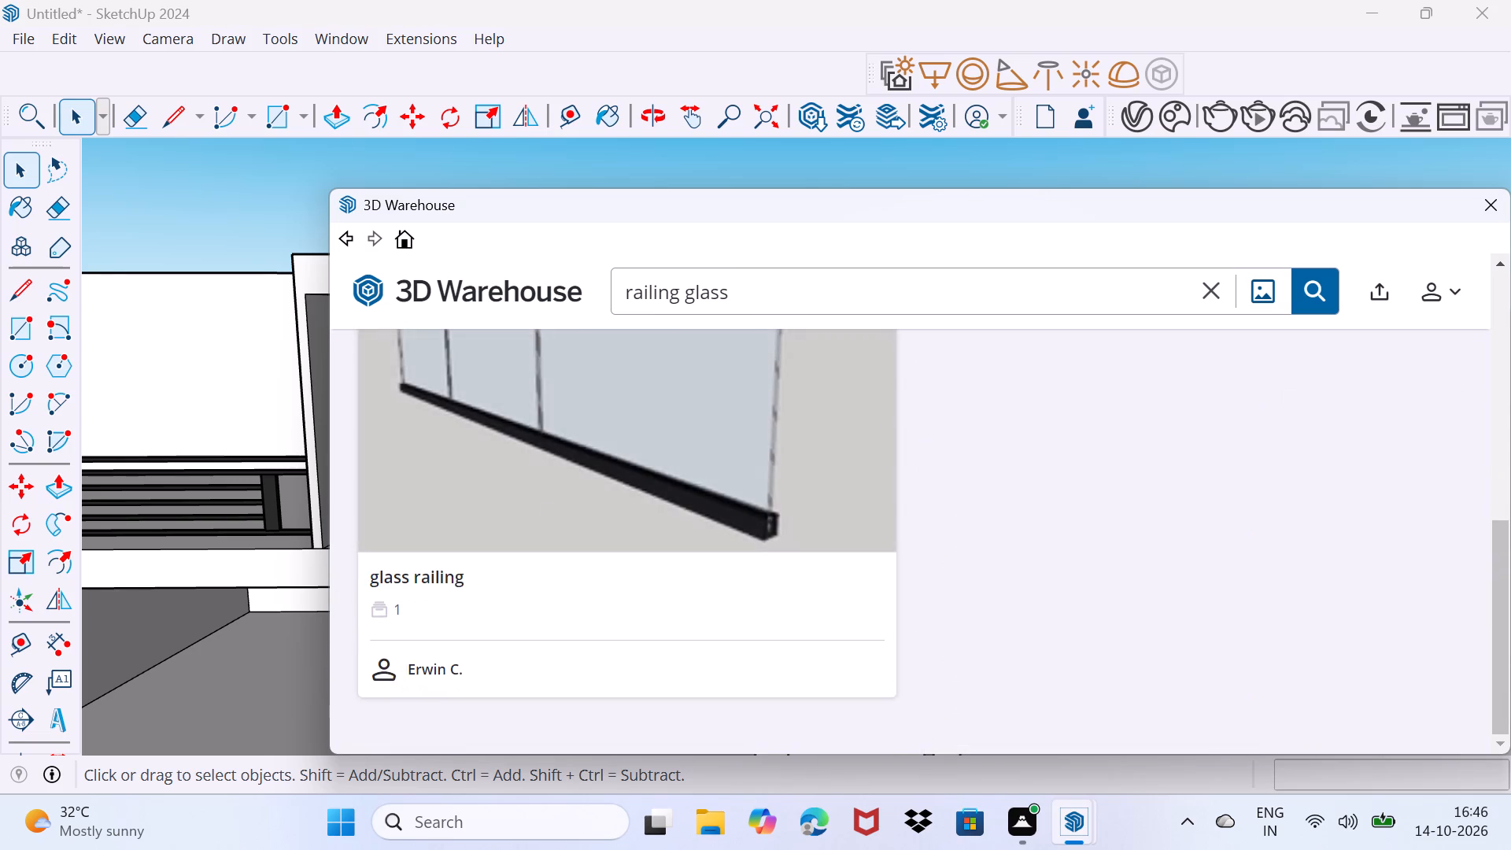
scroll(551, 505, "up", 2)
scroll(551, 505, "down", 4)
left_click(551, 505)
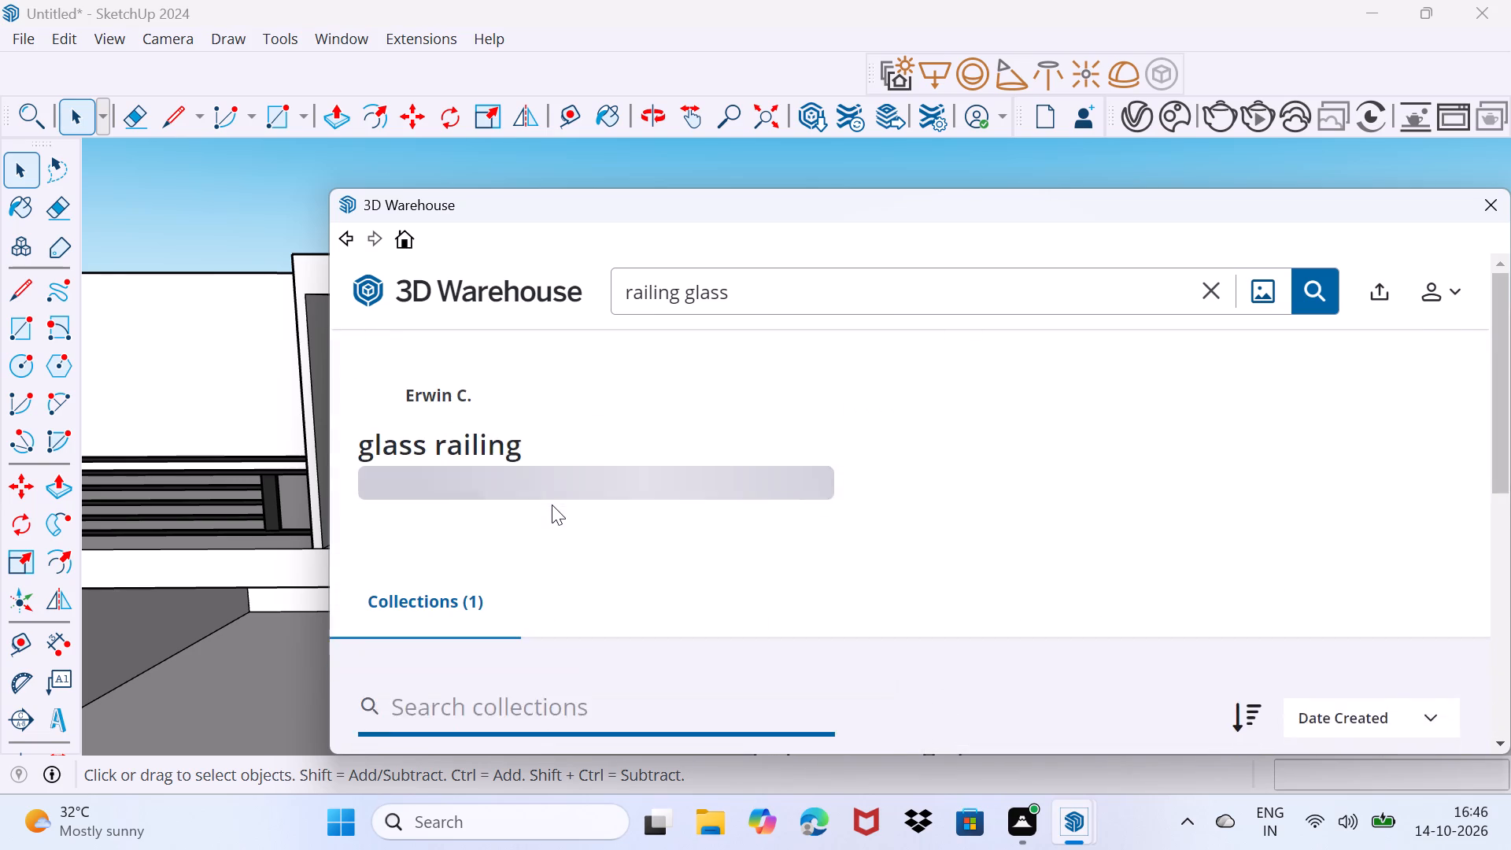
scroll(552, 504, "down", 6)
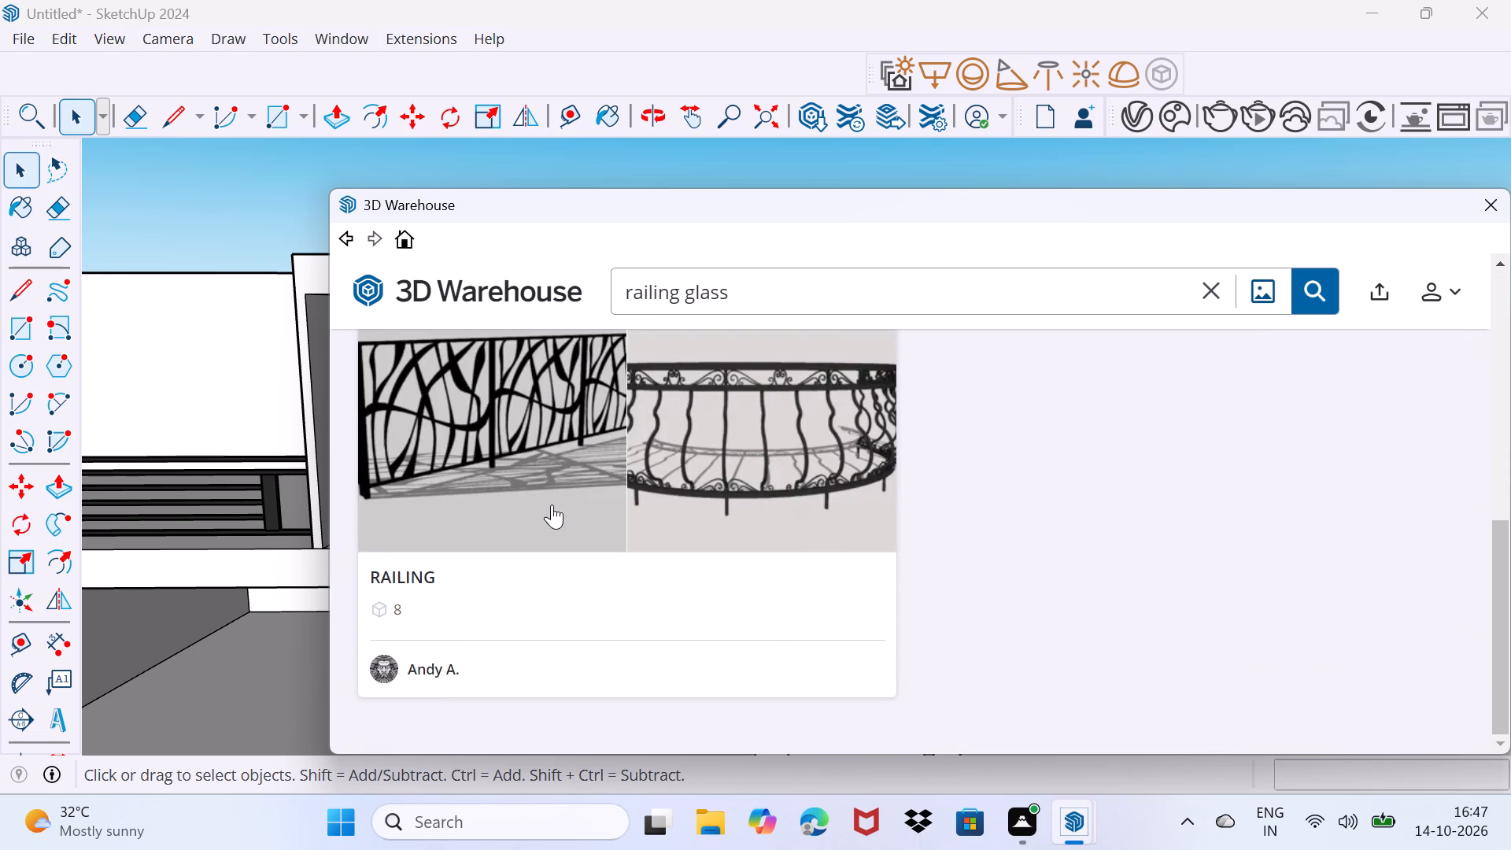
scroll(552, 504, "up", 3)
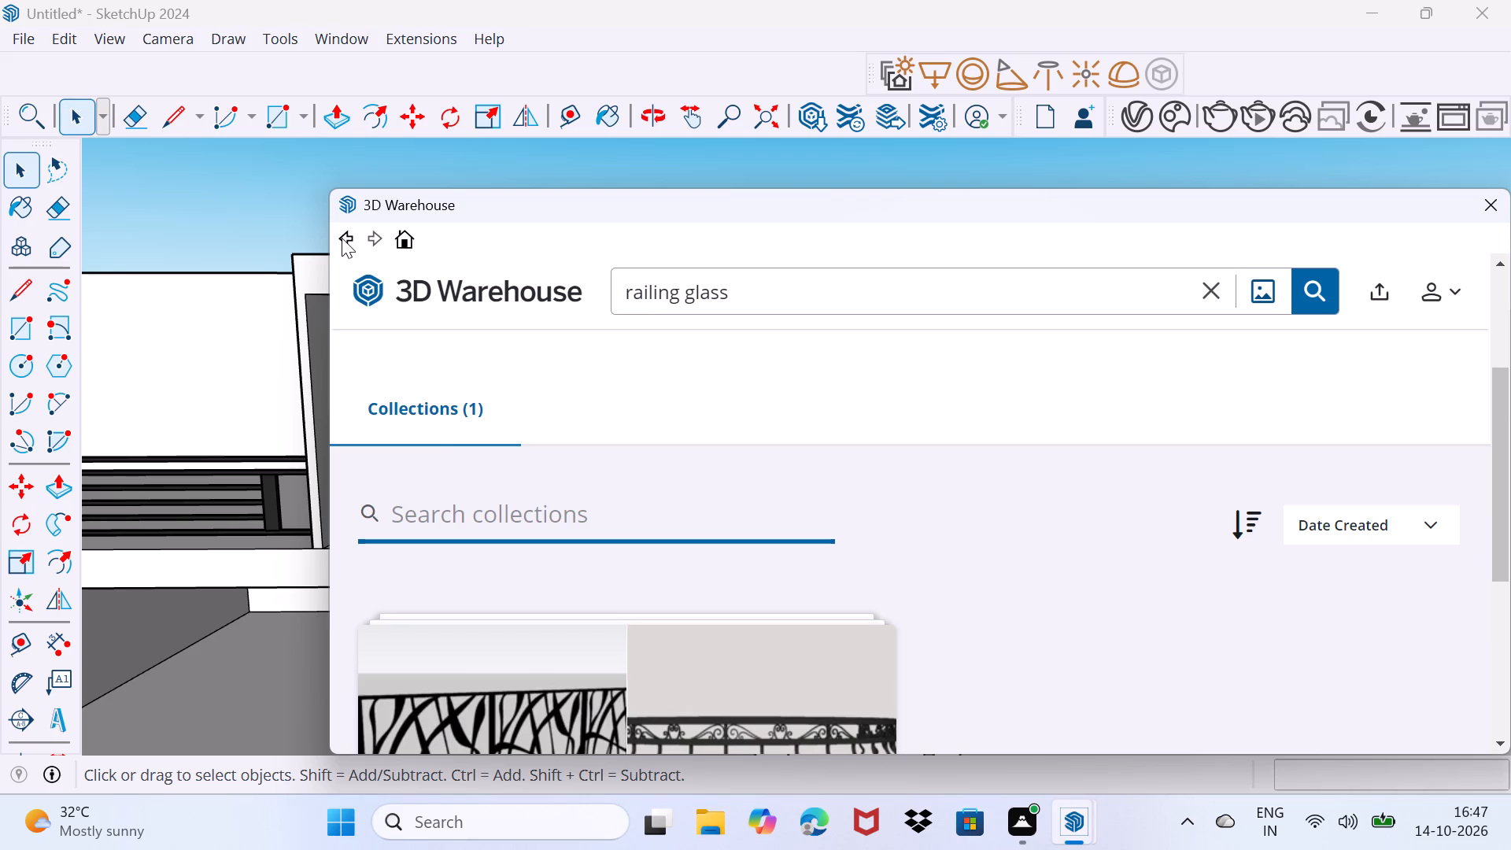
left_click(342, 238)
left_click(342, 238)
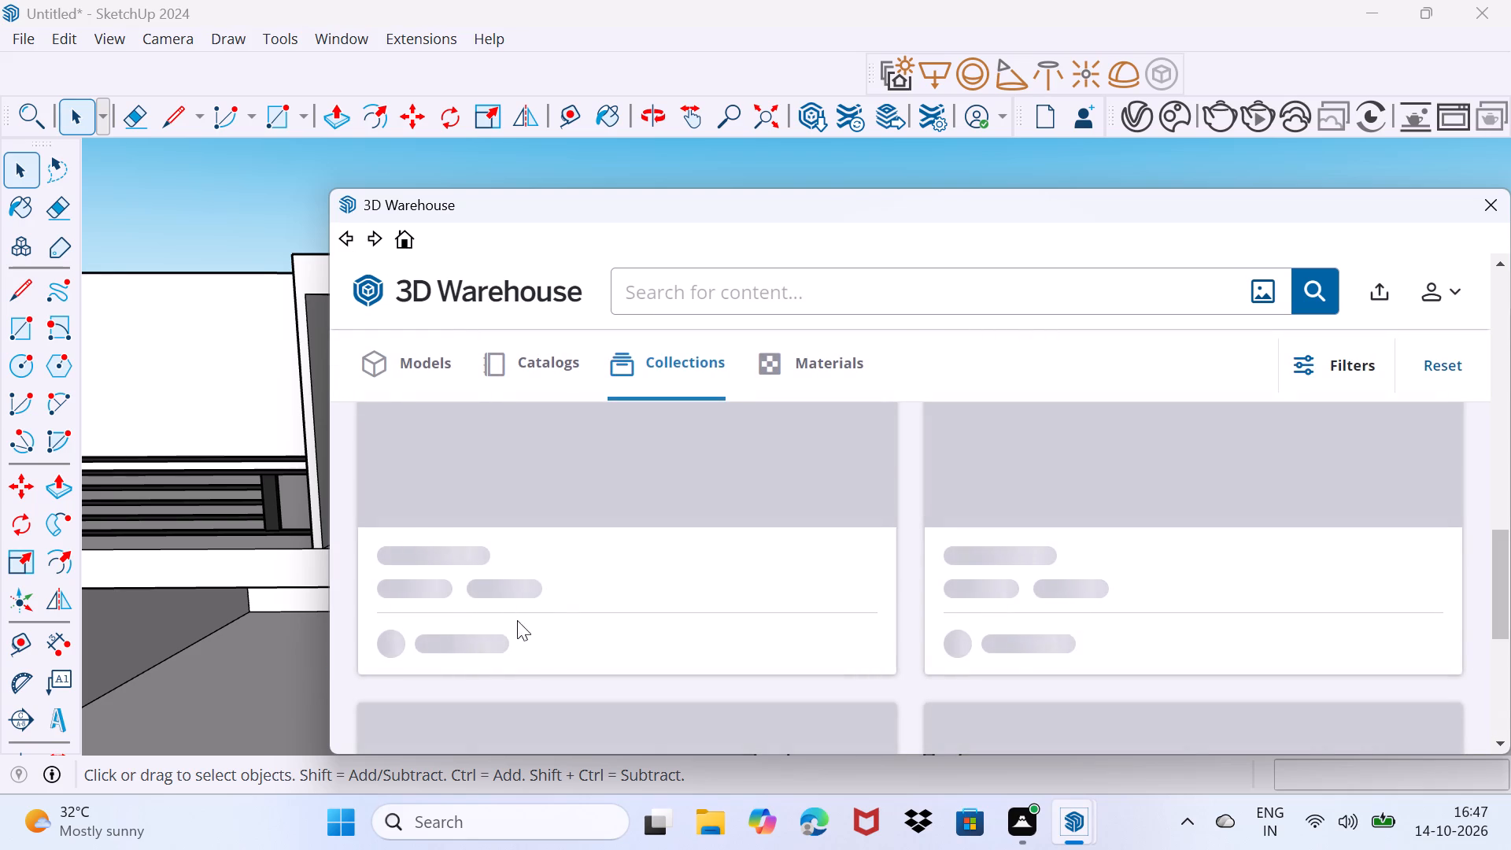
Search the 3D Warehouse collections for "railing".
scroll(549, 645, "up", 8)
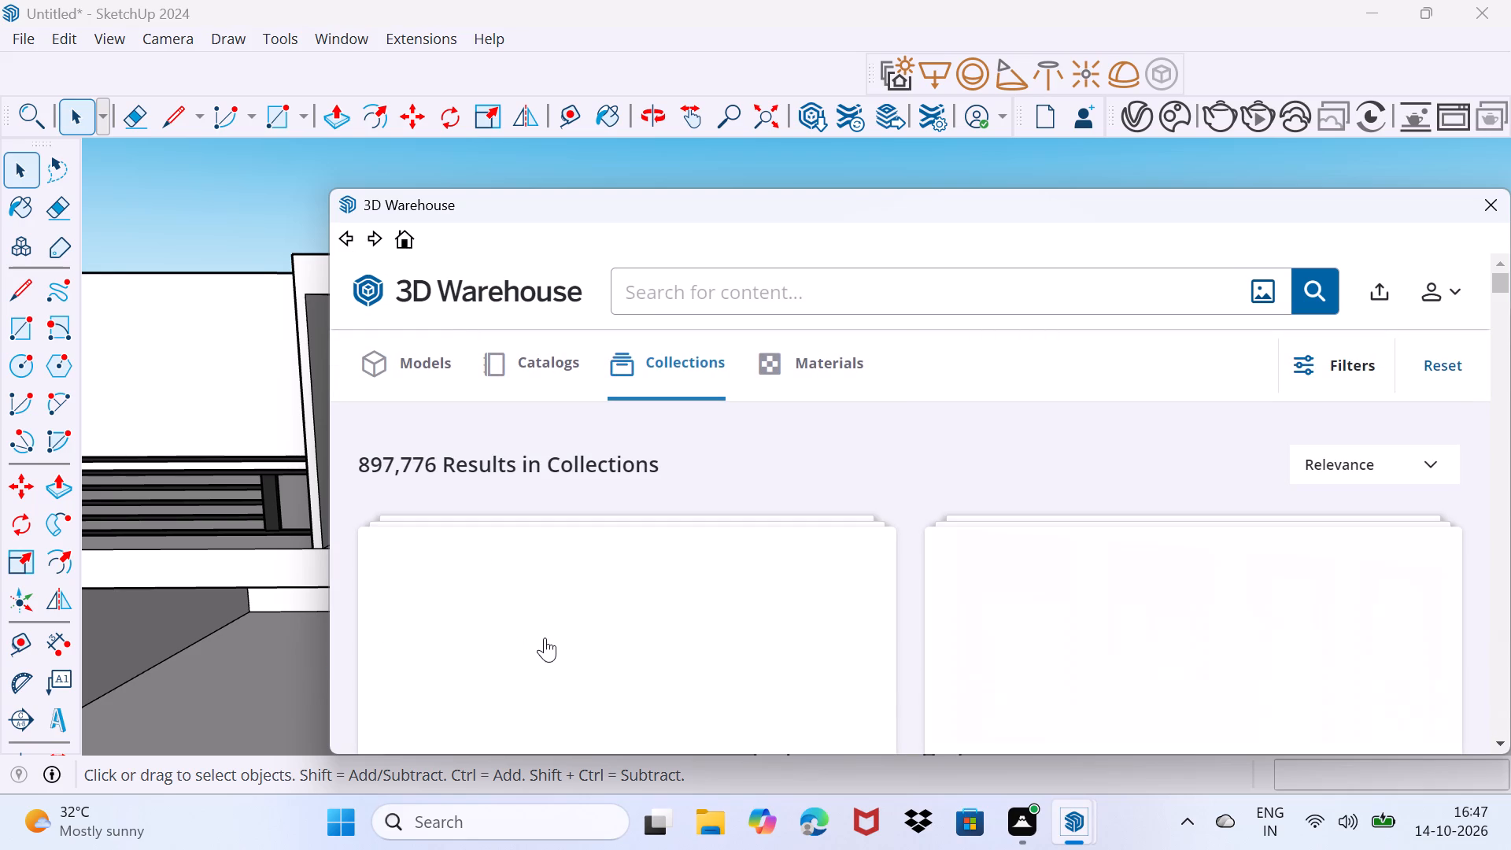
scroll(545, 609, "down", 1)
scroll(545, 609, "up", 3)
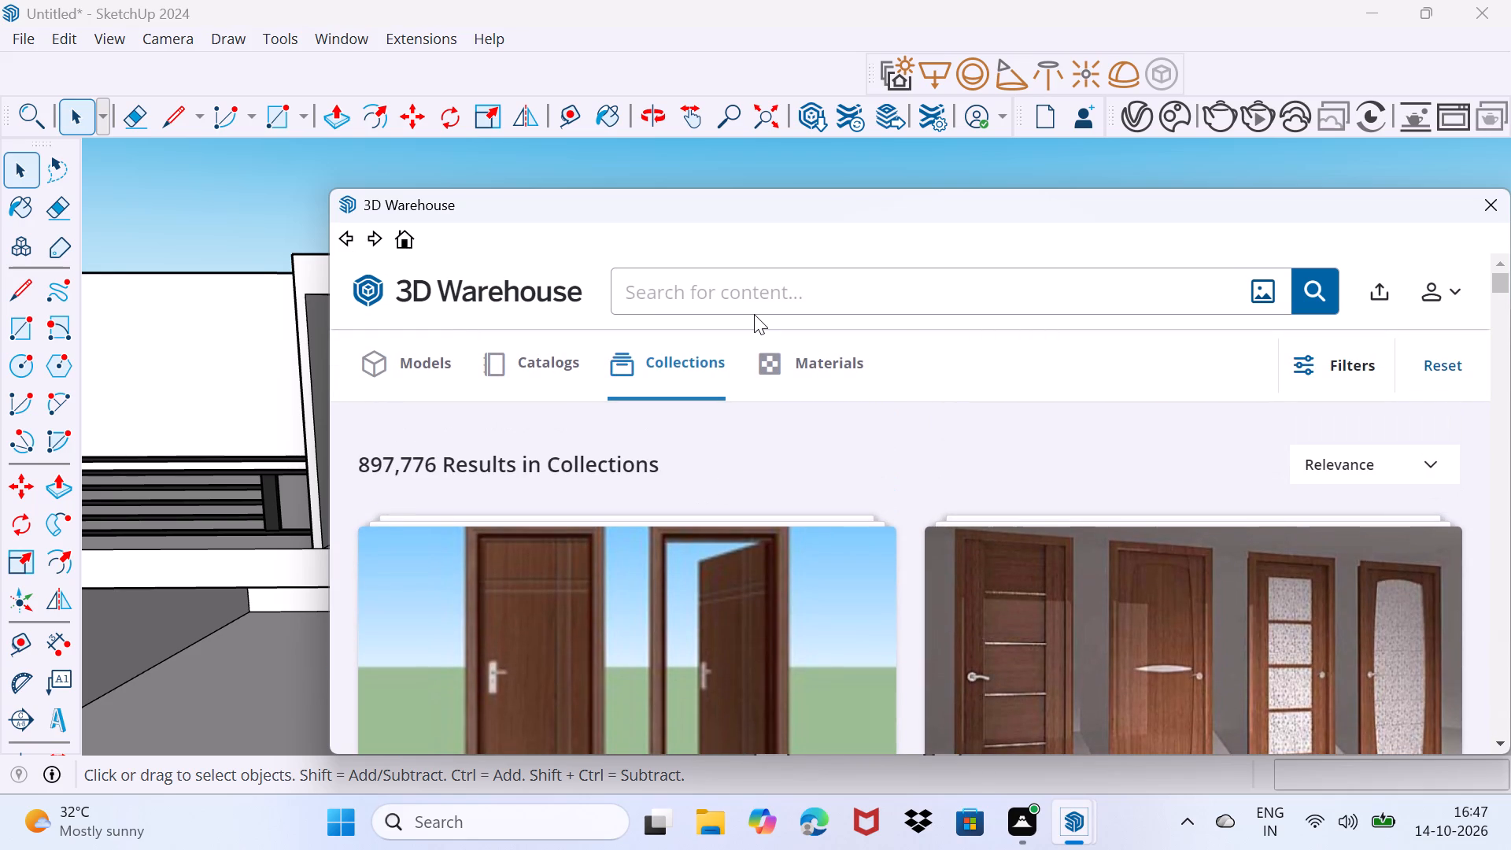
left_click(763, 291)
type("railing")
key("Return")
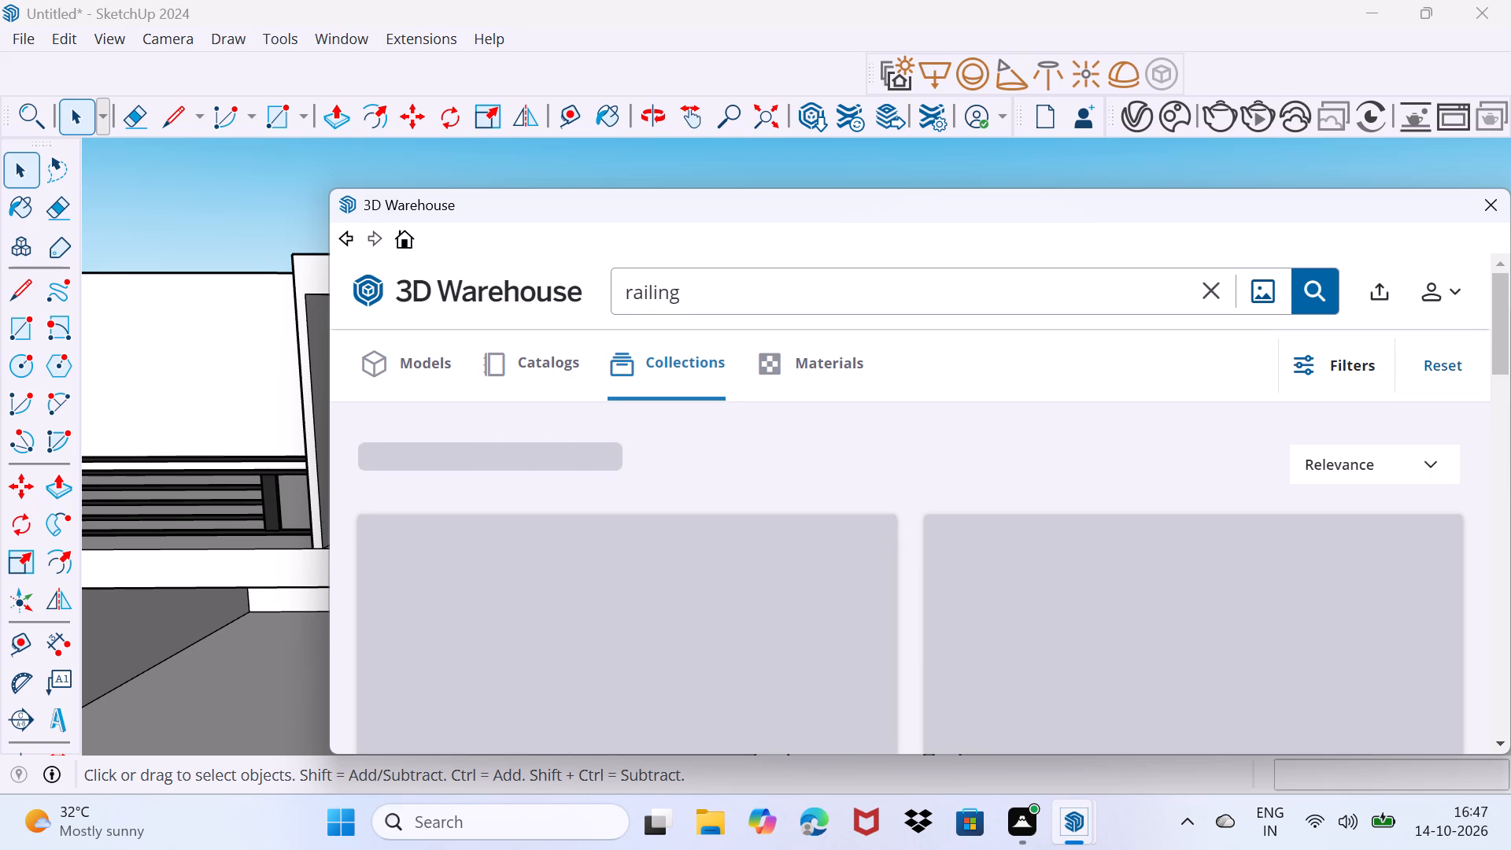
Browse the "railing" collections for one that contains frameless glass panel railings.
scroll(720, 330, "down", 1)
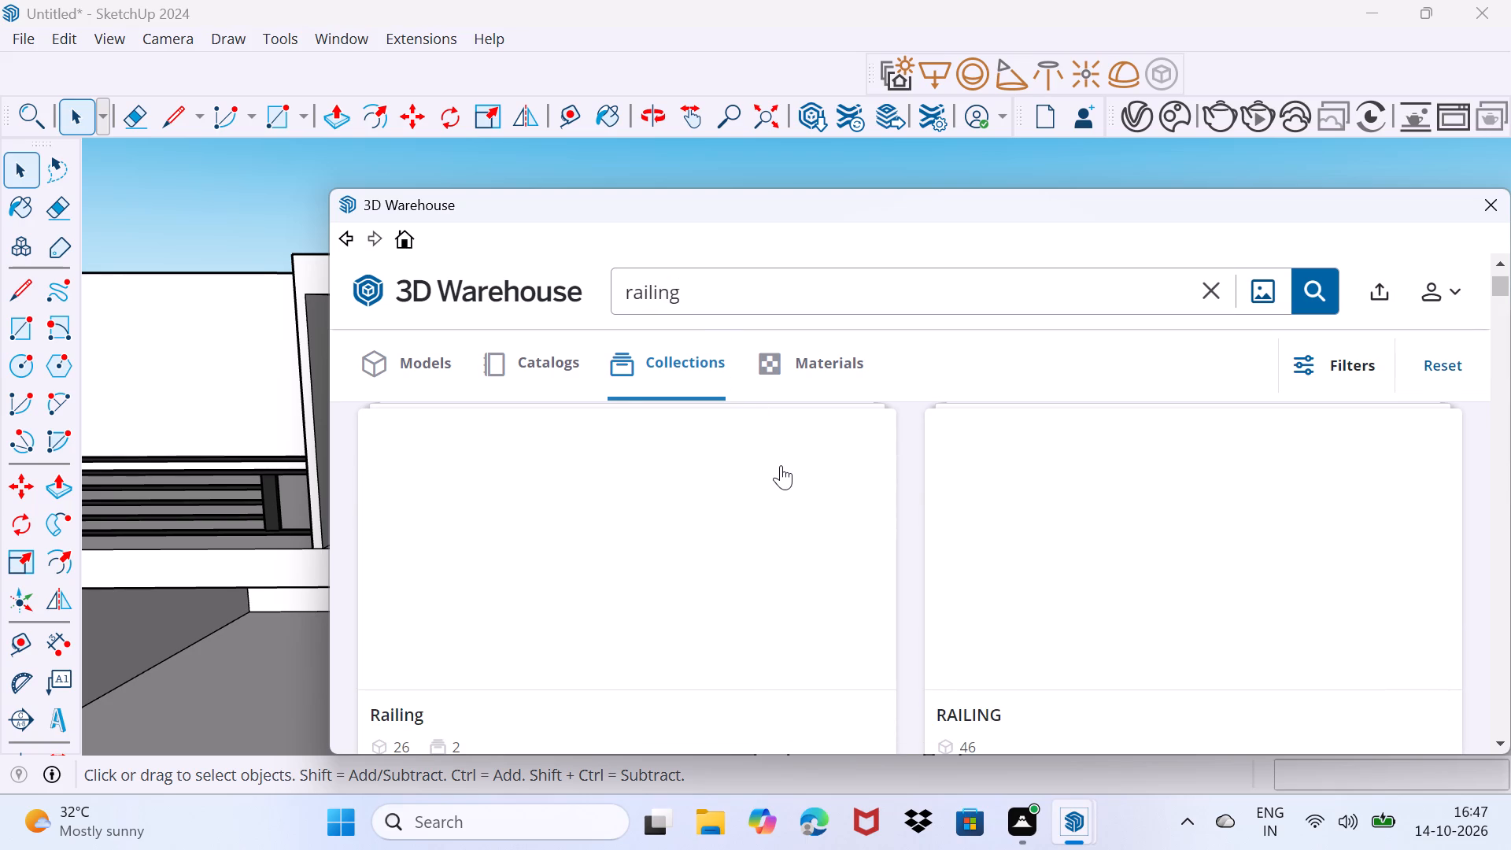
scroll(784, 457, "down", 5)
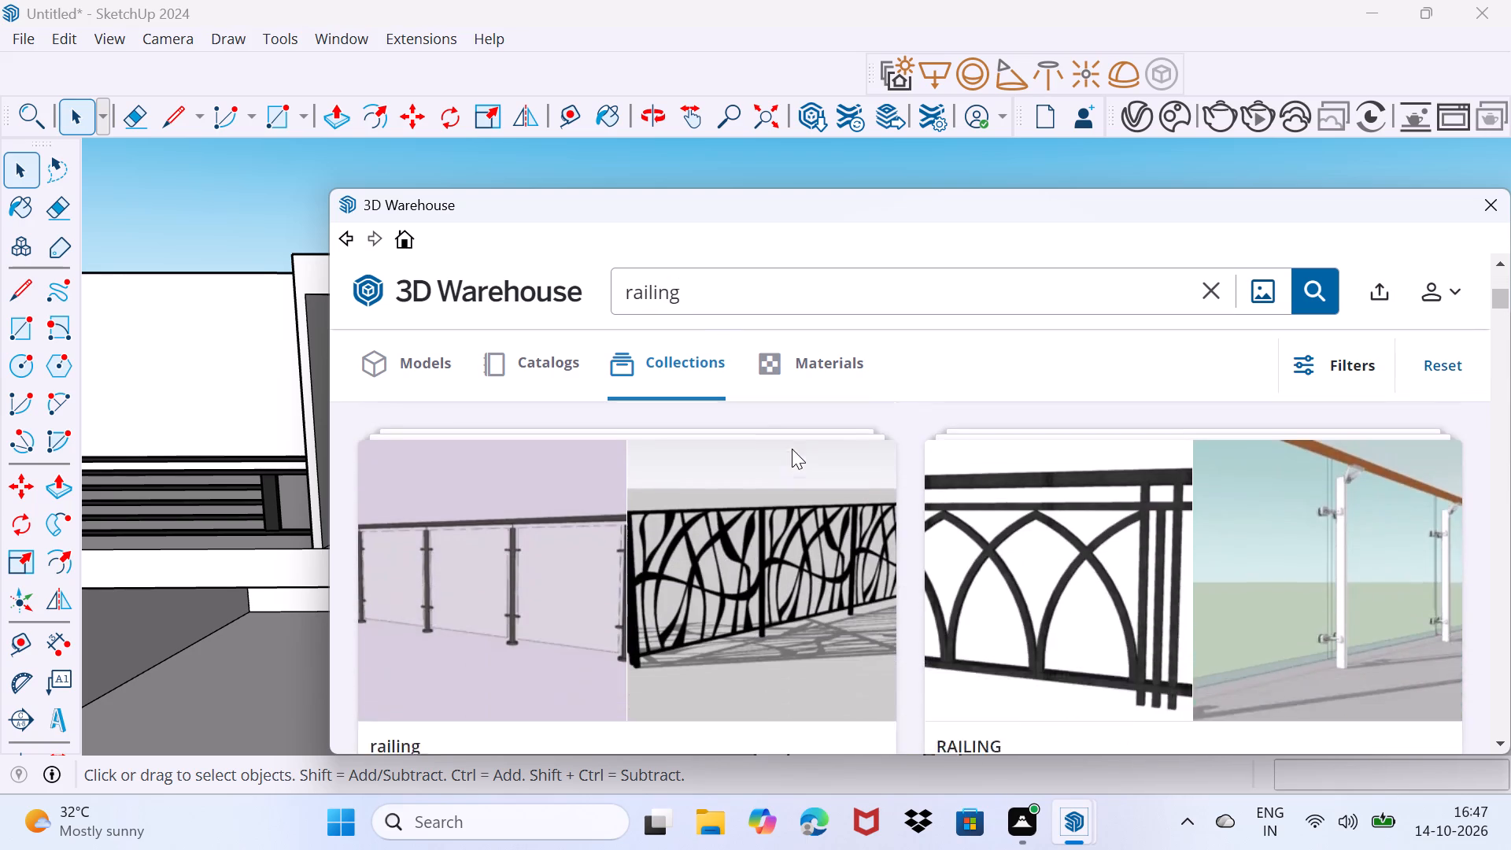
scroll(792, 449, "down", 10)
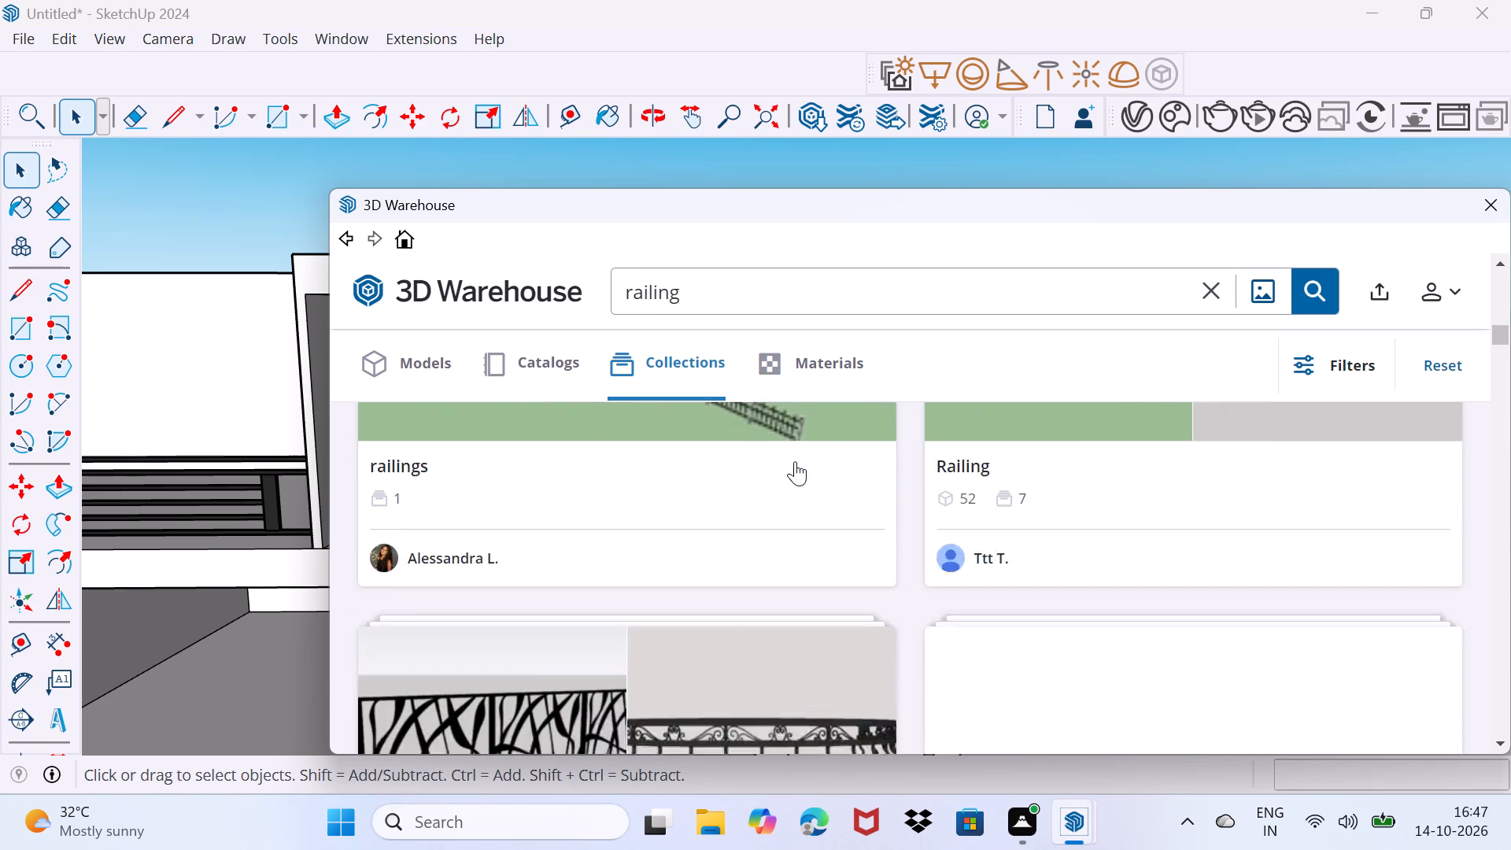
scroll(795, 461, "down", 4)
scroll(795, 461, "up", 3)
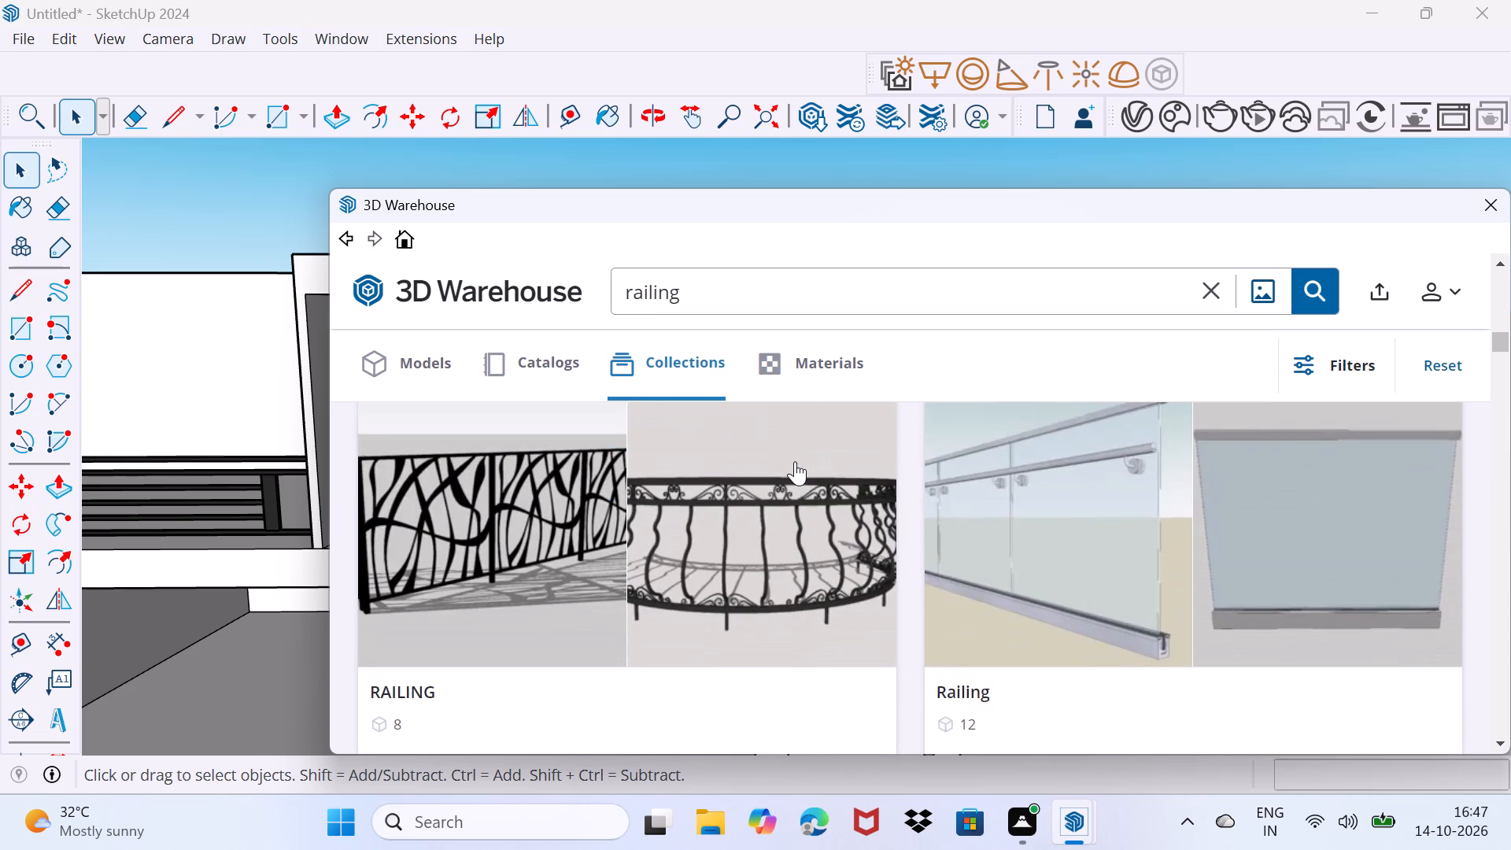
scroll(795, 461, "up", 3)
scroll(795, 461, "down", 5)
scroll(795, 461, "up", 3)
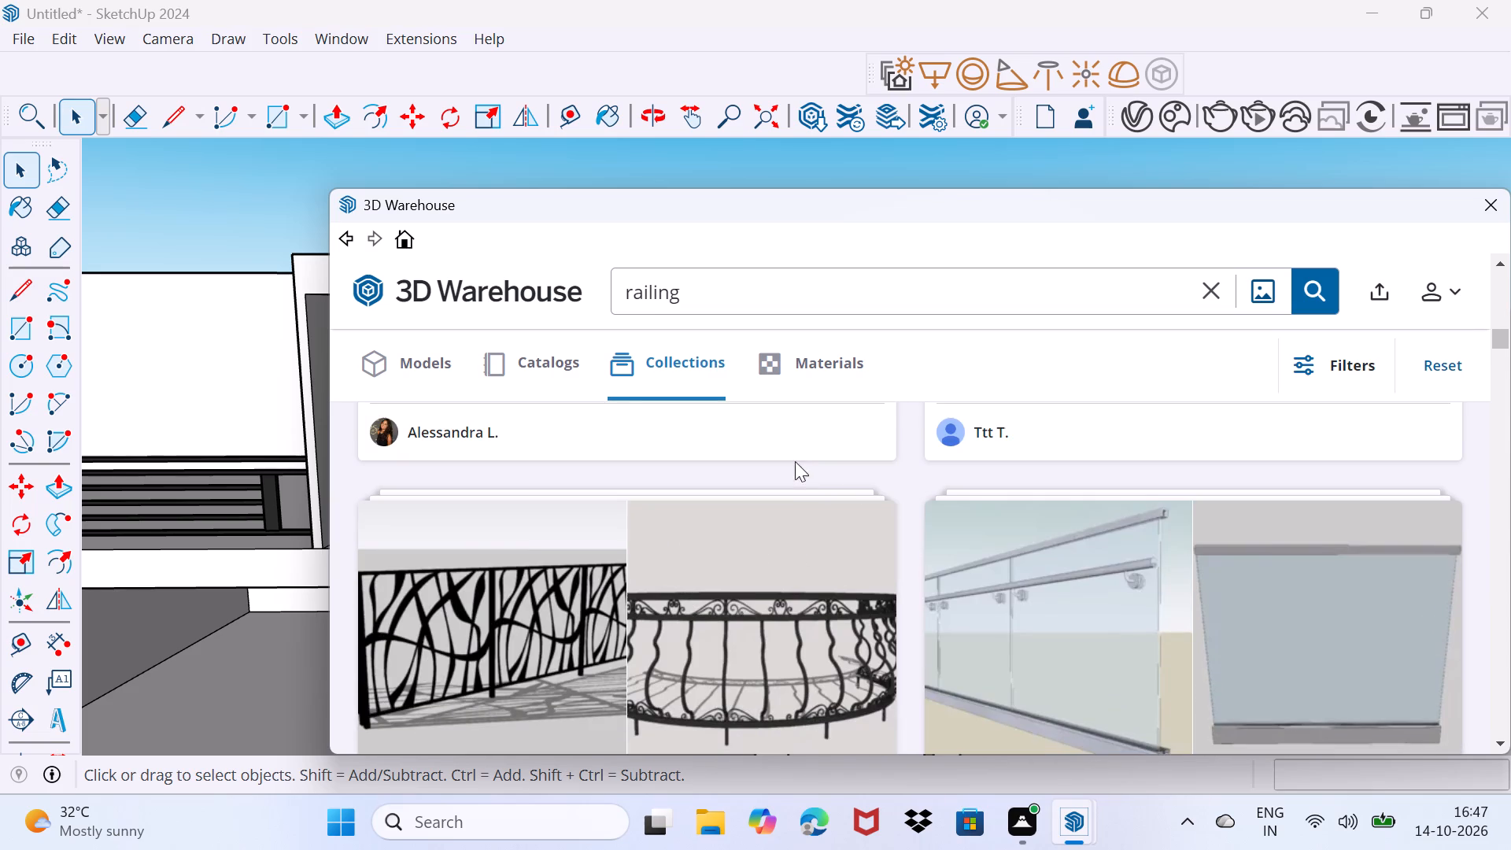
Load the "glass rail" model from the Railing collection of glass panel railings directly into the SketchUp model.
left_click(1256, 665)
scroll(1047, 545, "down", 2)
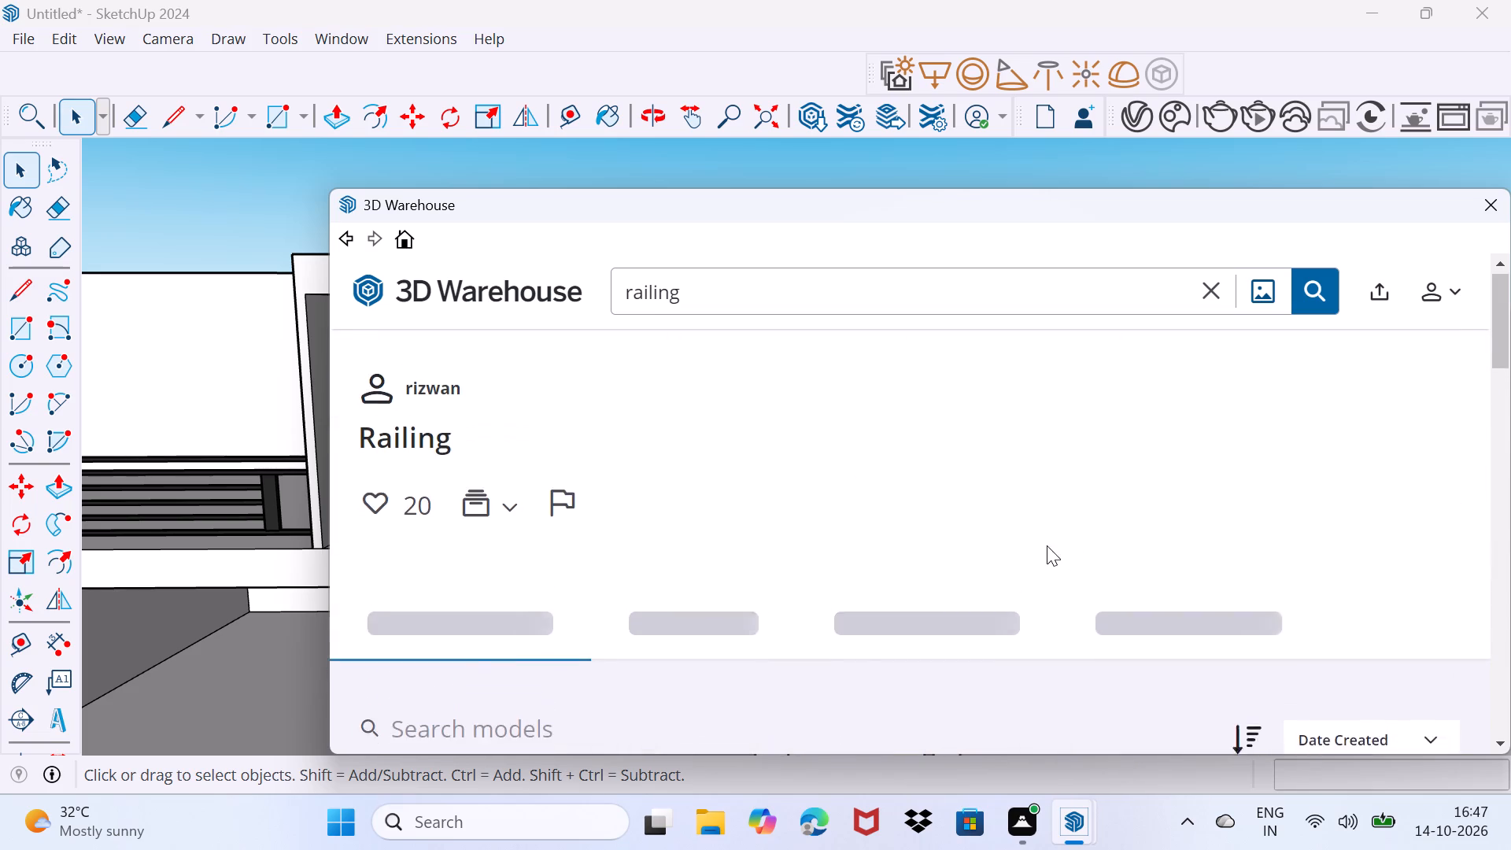
scroll(1047, 545, "down", 2)
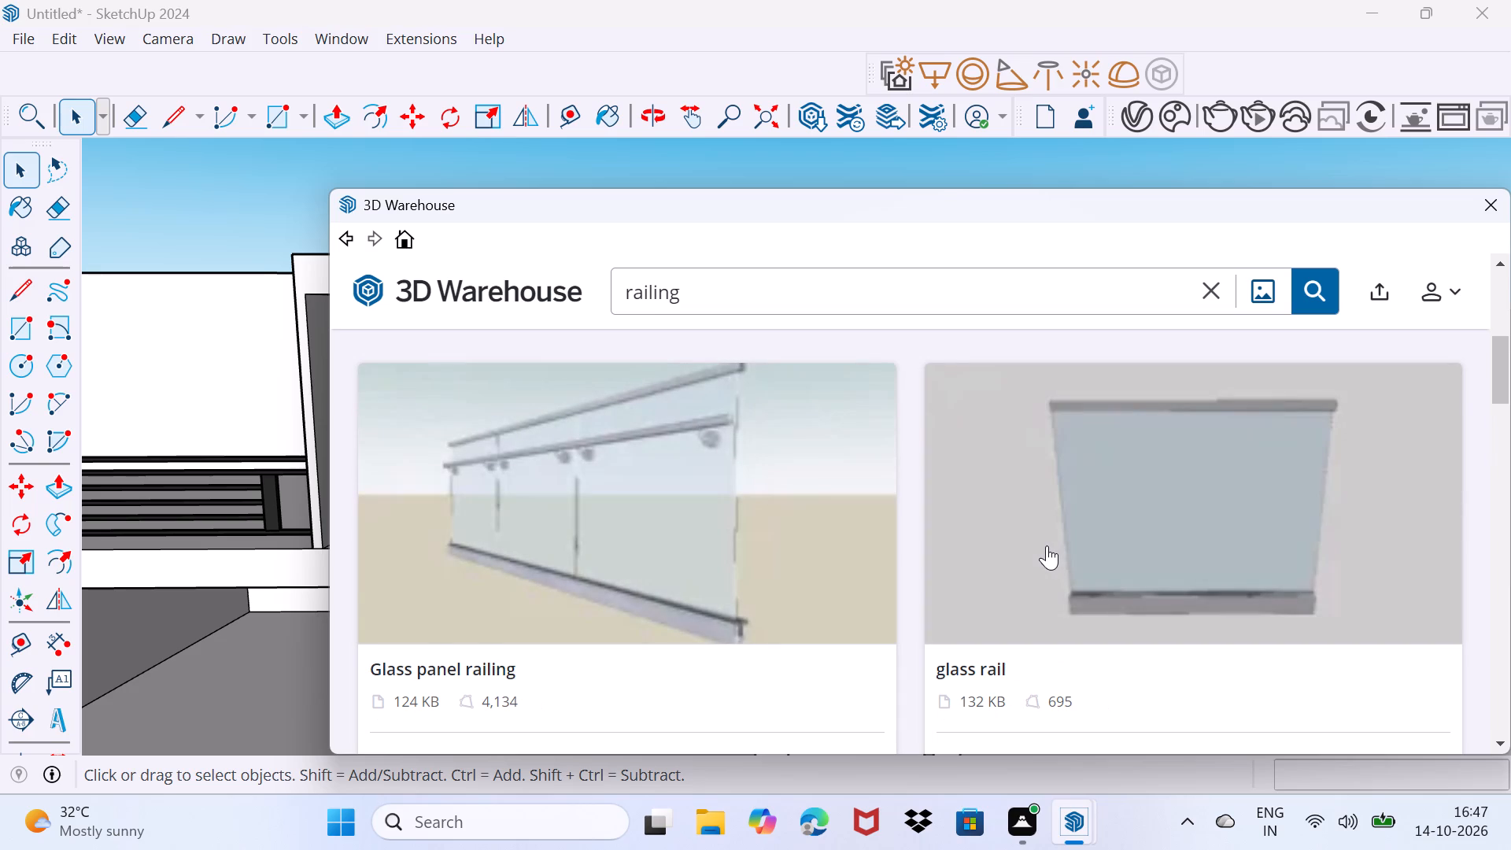
scroll(1047, 545, "down", 4)
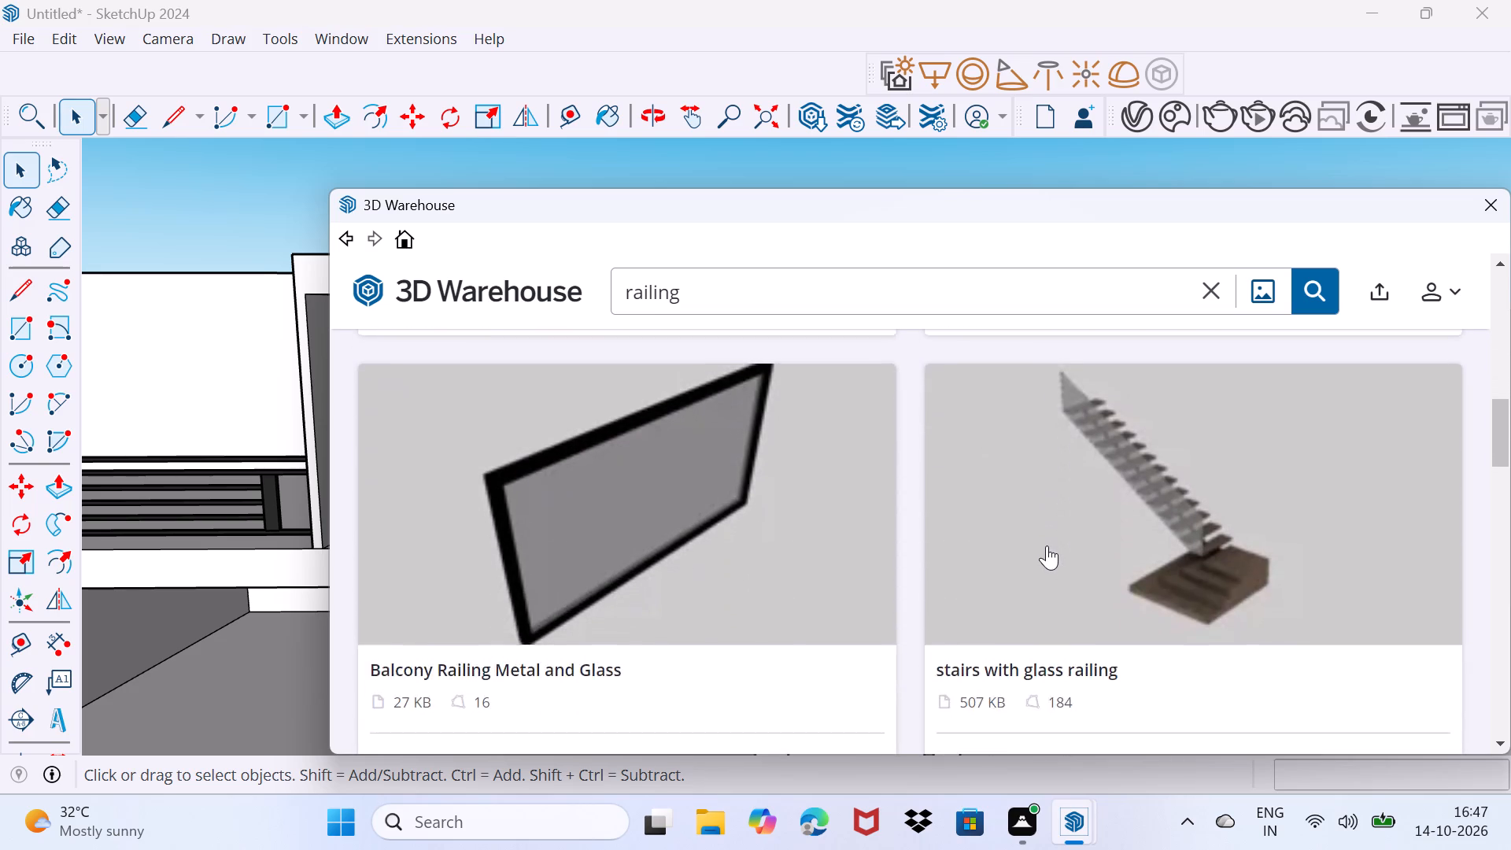
scroll(1047, 545, "up", 2)
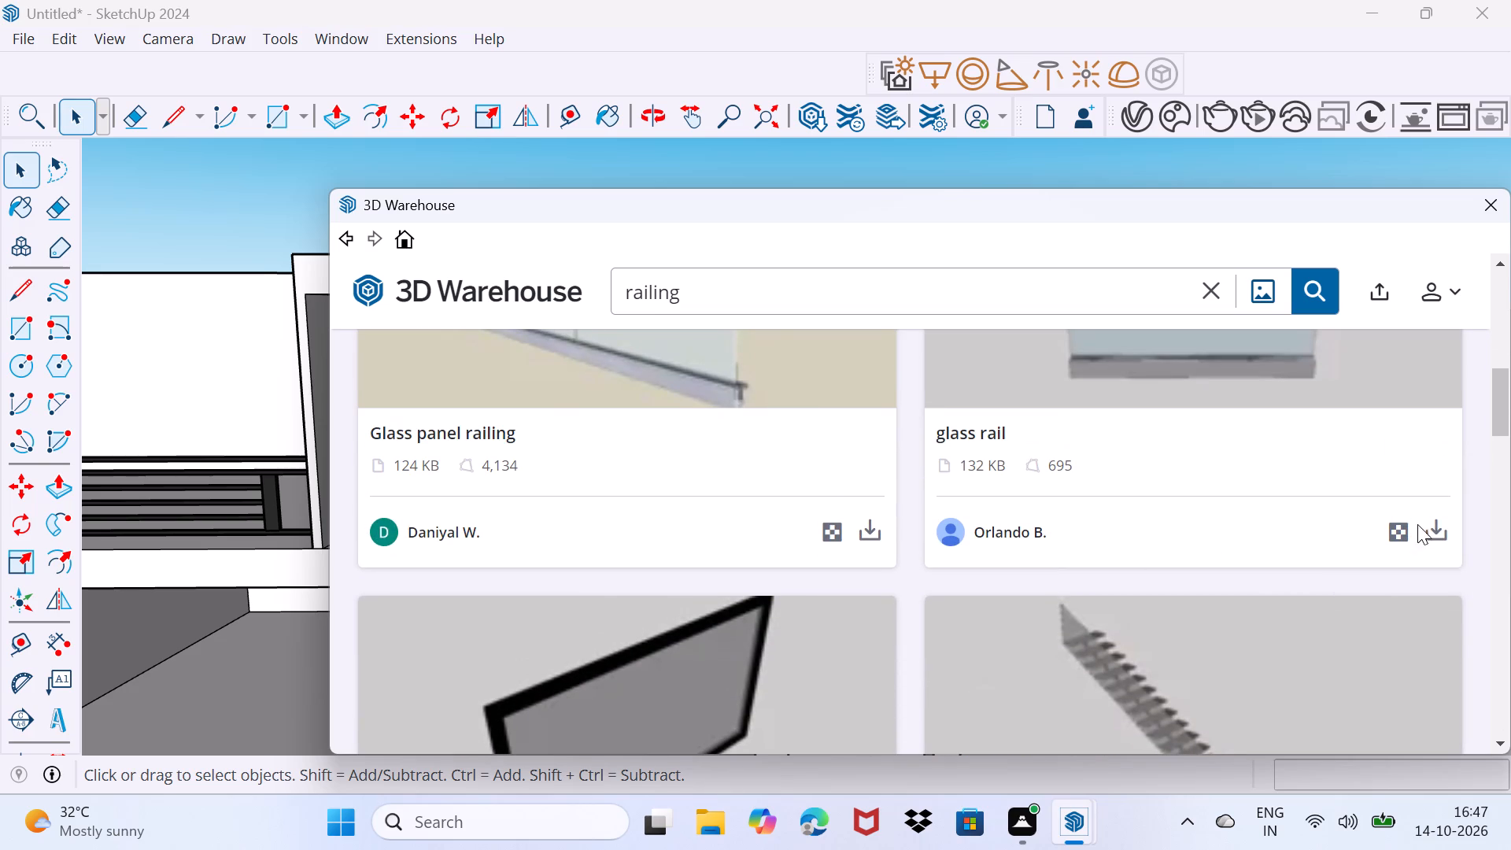
left_click(1441, 534)
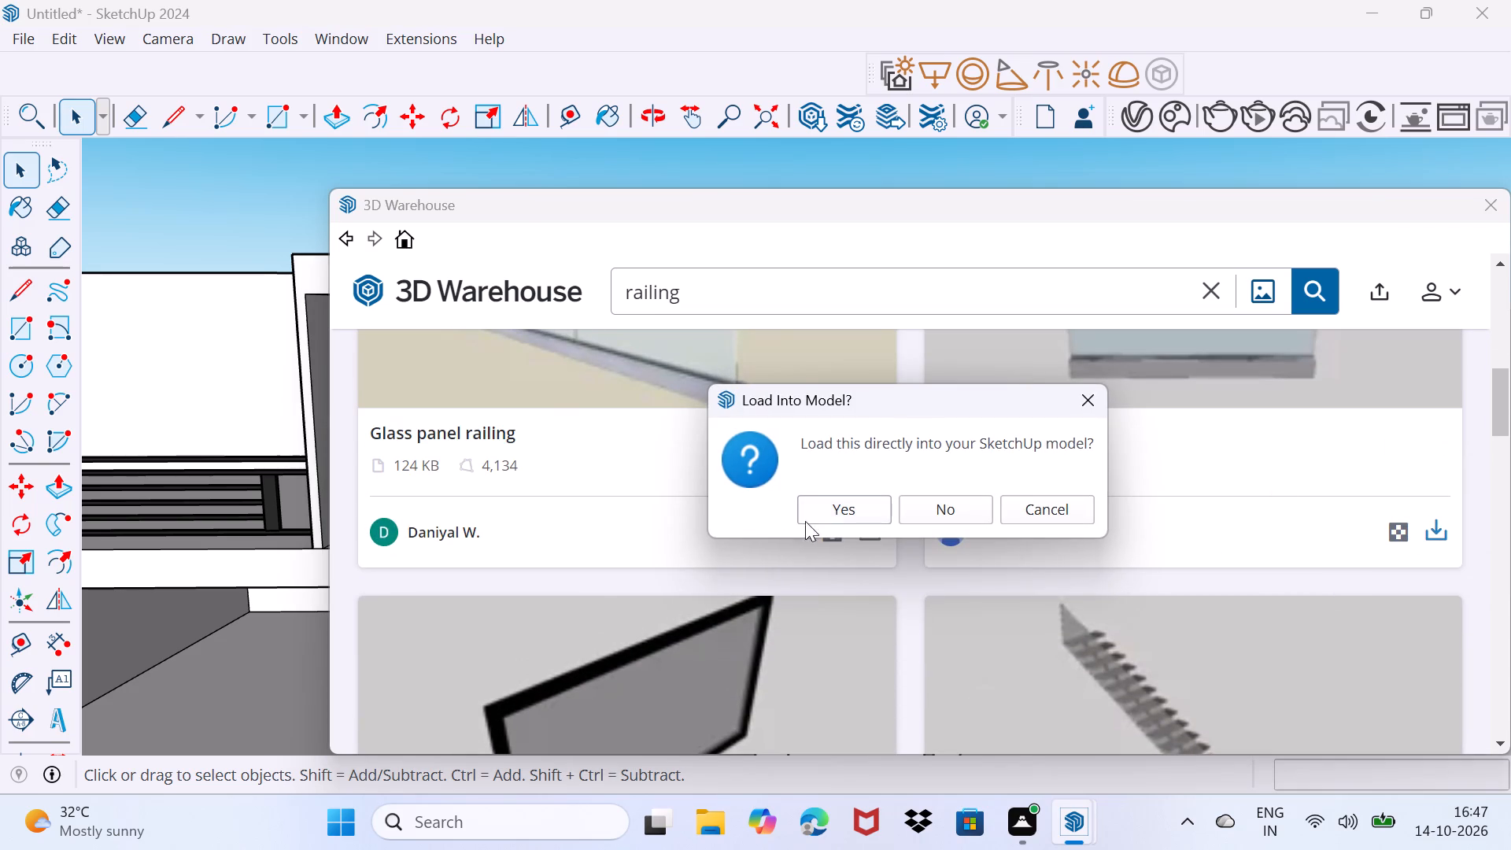
left_click(838, 516)
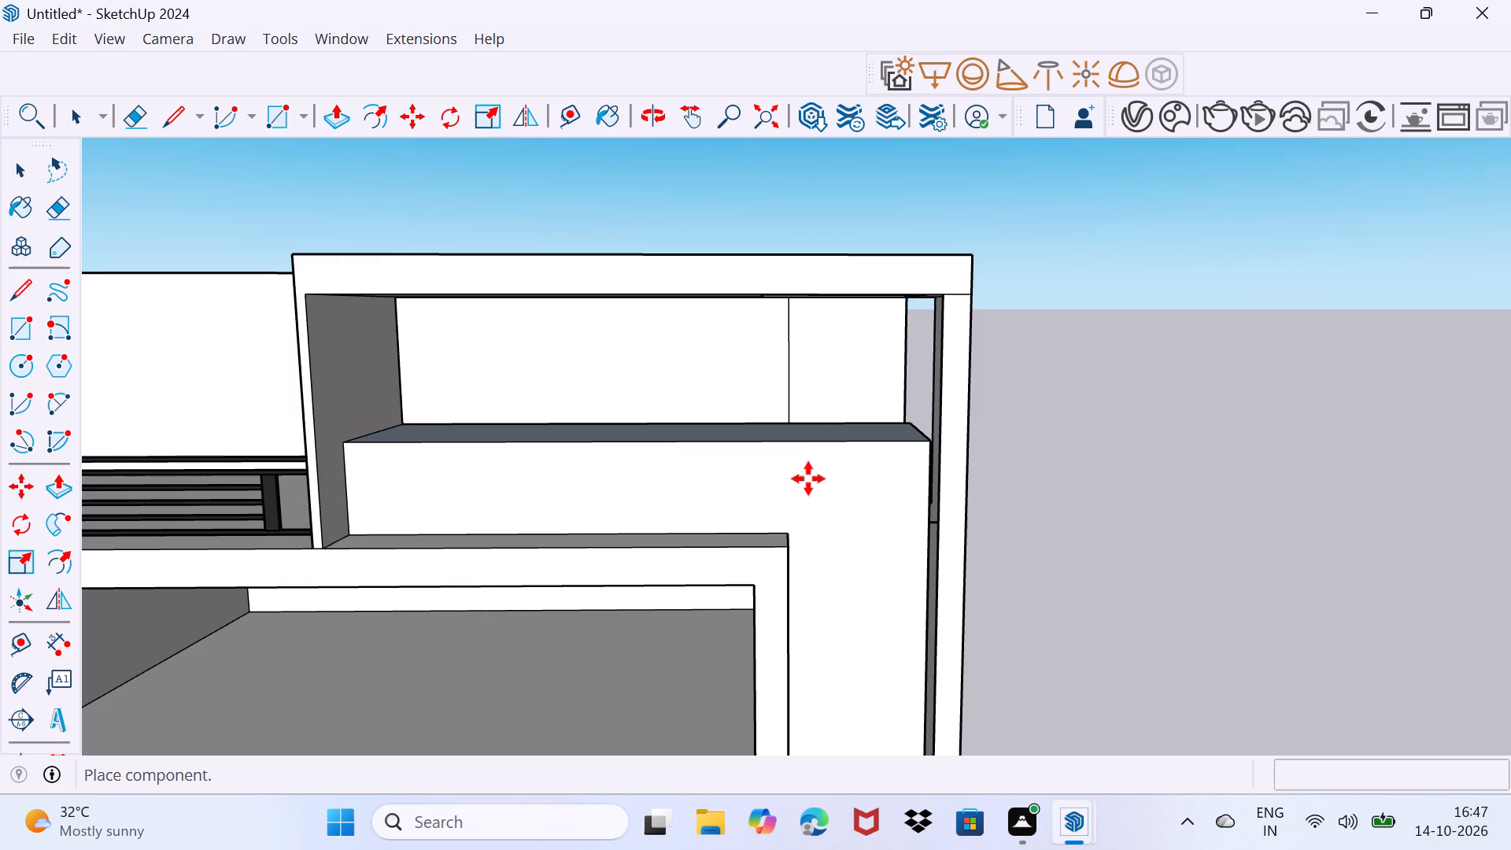
Place the glass rail component on the front edge of the ledge inside the framed upper storey.
scroll(808, 452, "up", 4)
middle_click_drag(808, 450, 587, 466)
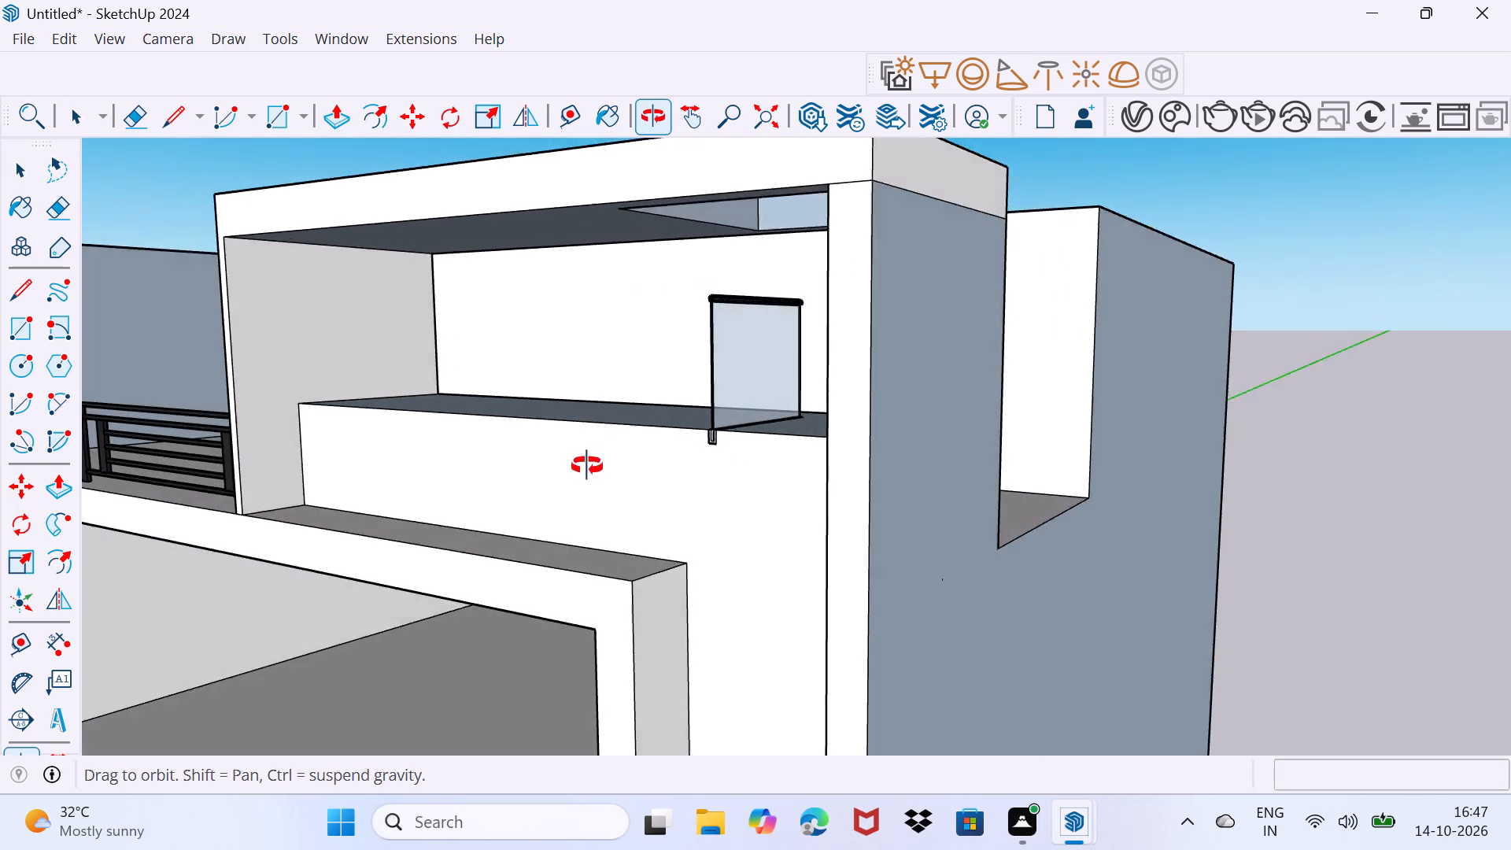
middle_click_drag(587, 466, 598, 527)
left_click(642, 457)
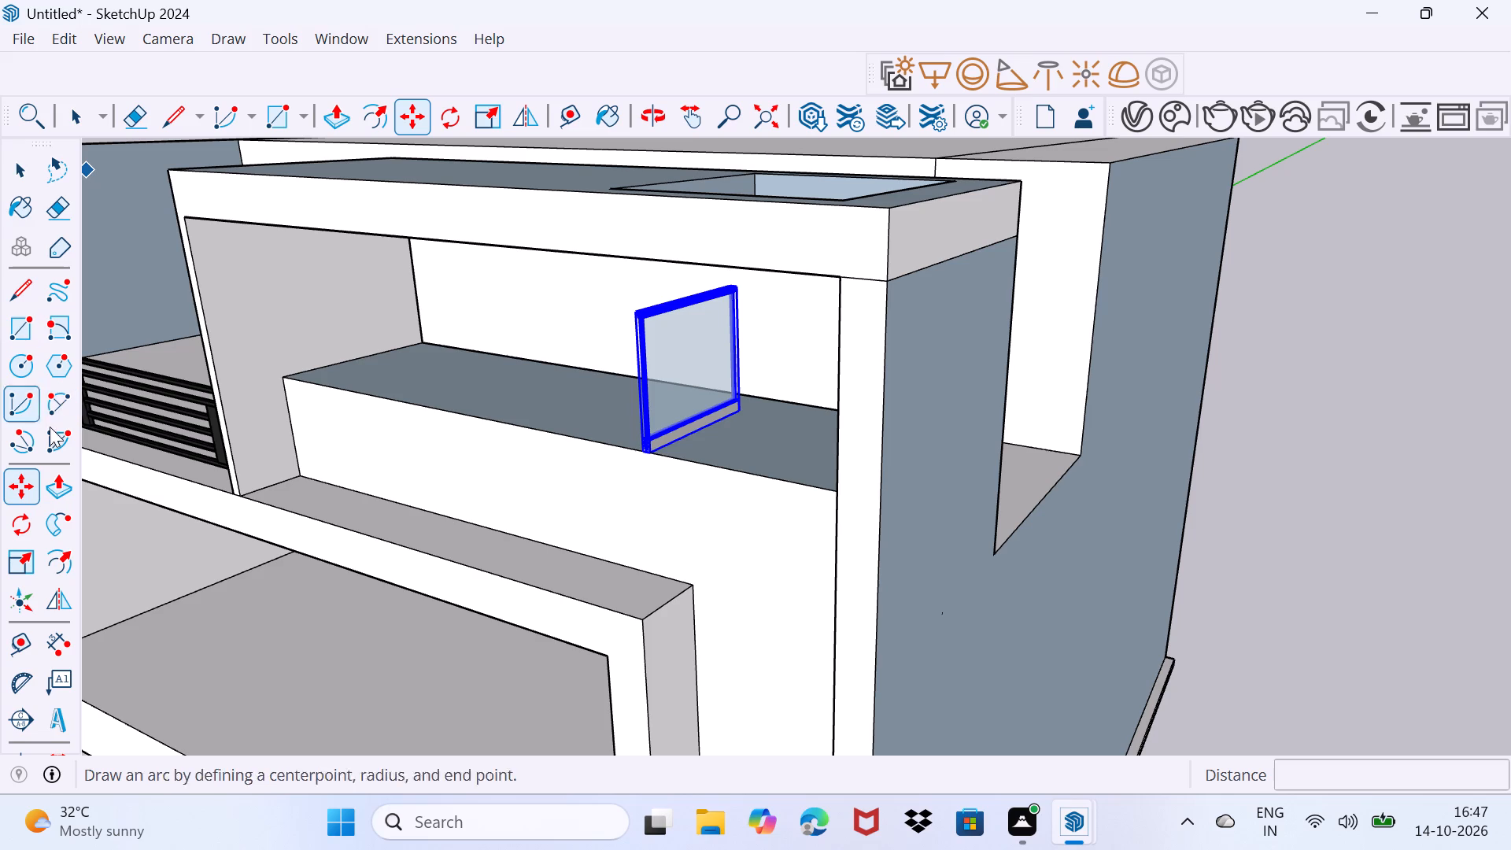
Rotate the glass rail 90° in the horizontal plane so that it runs parallel to the ledge's front edge.
left_click(13, 532)
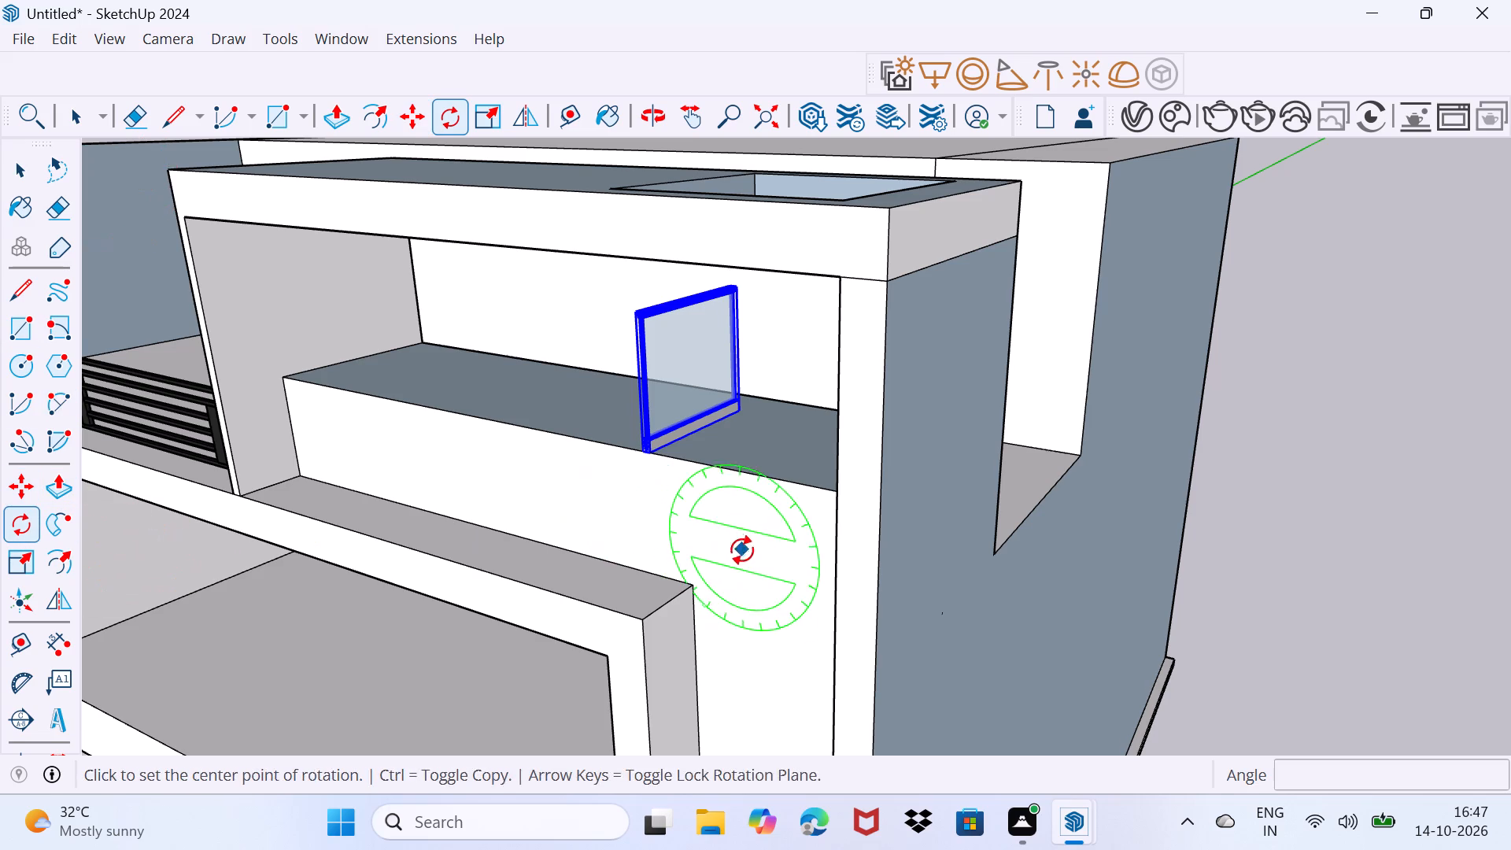
middle_click_drag(742, 550, 894, 700)
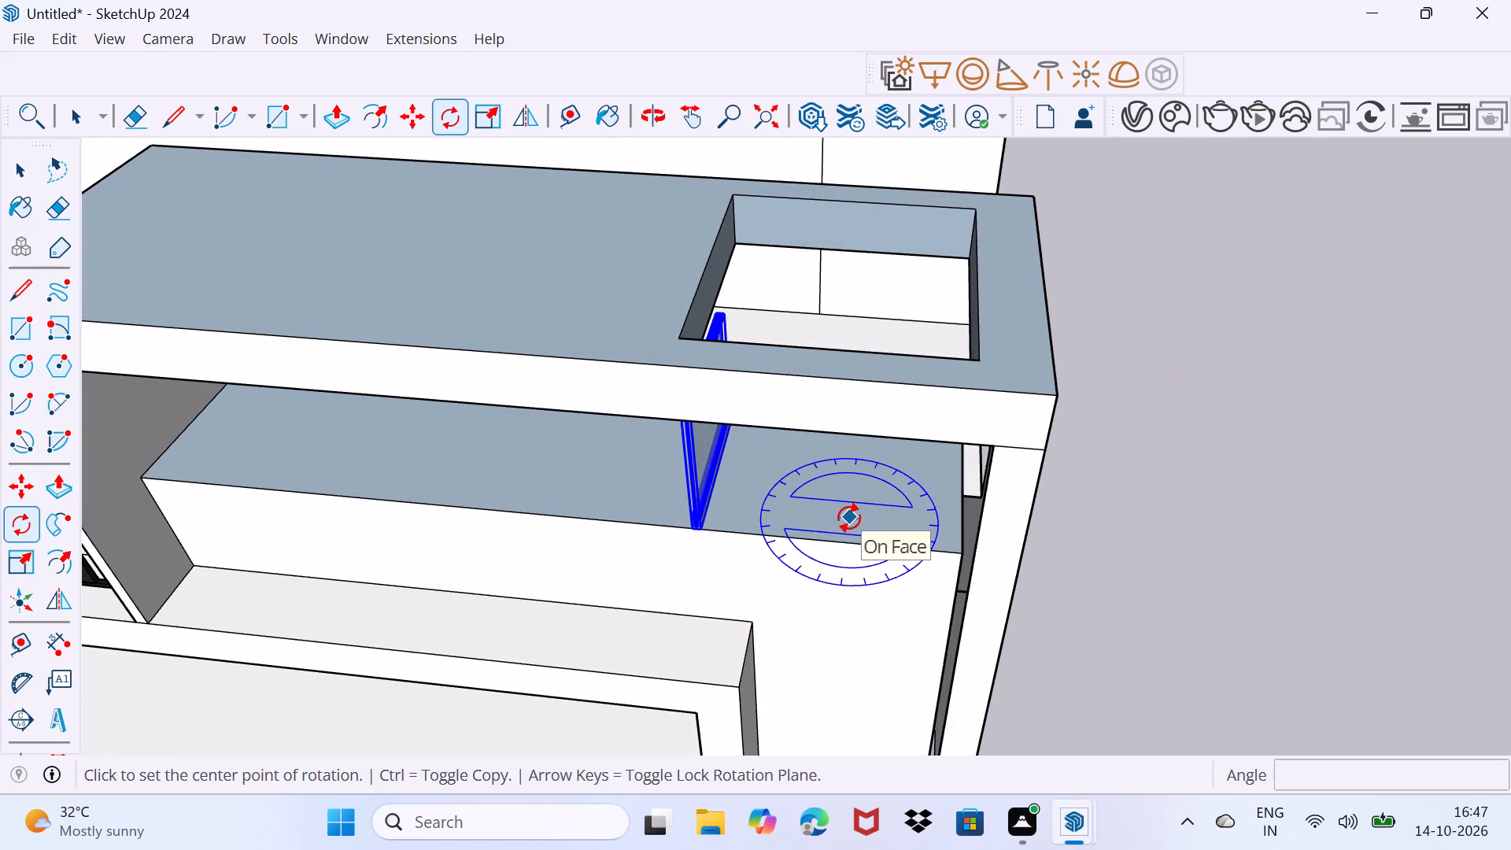
left_click(849, 518)
left_click(867, 469)
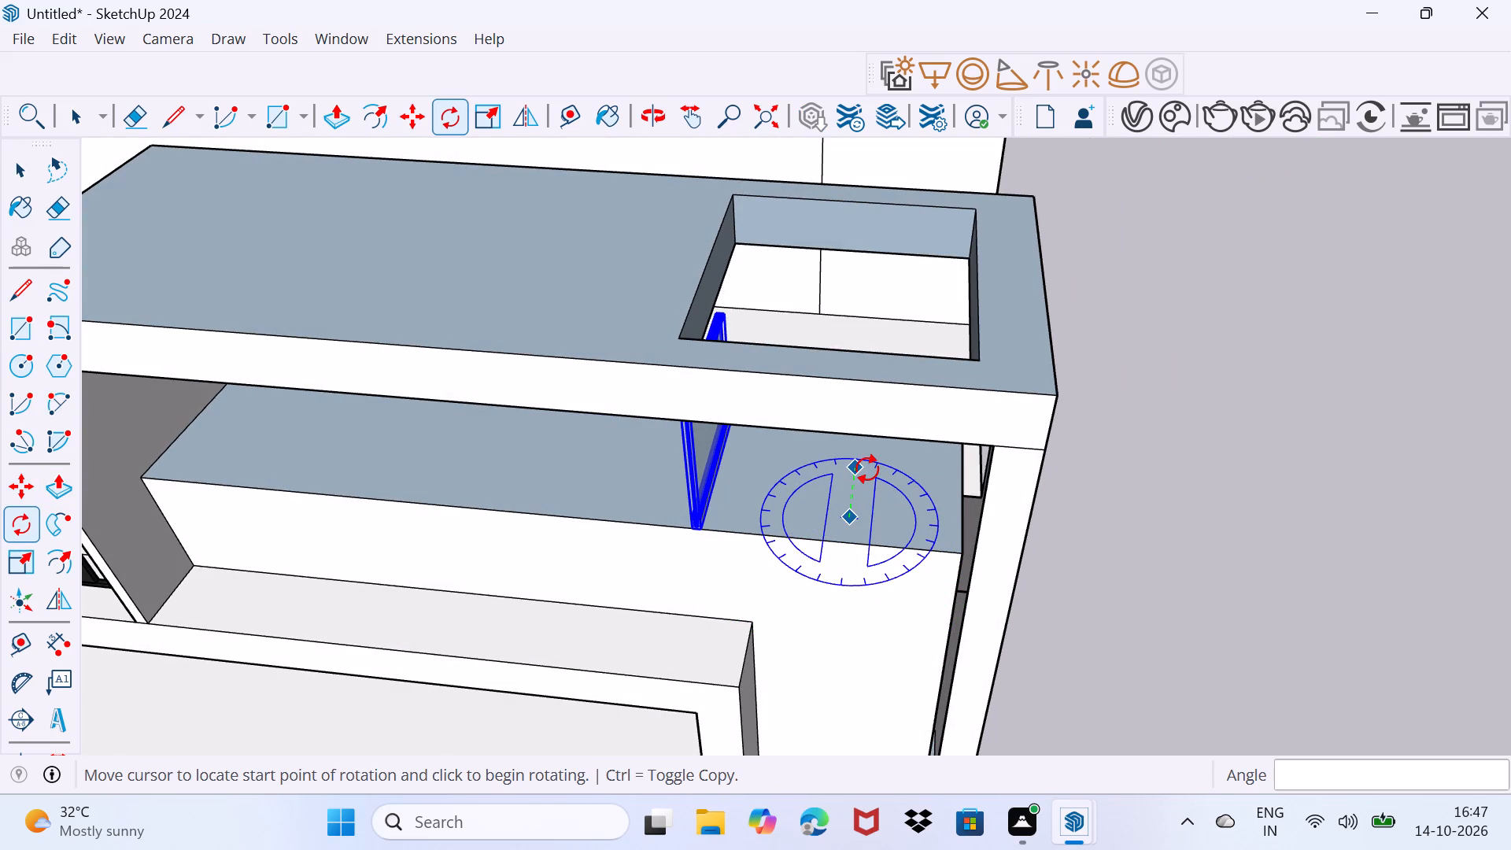
left_click(921, 527)
Move the glass rail about 4' 1/4" by its bottom corner onto the front corner of the upper storey's ledge.
middle_click_drag(878, 527, 1003, 397)
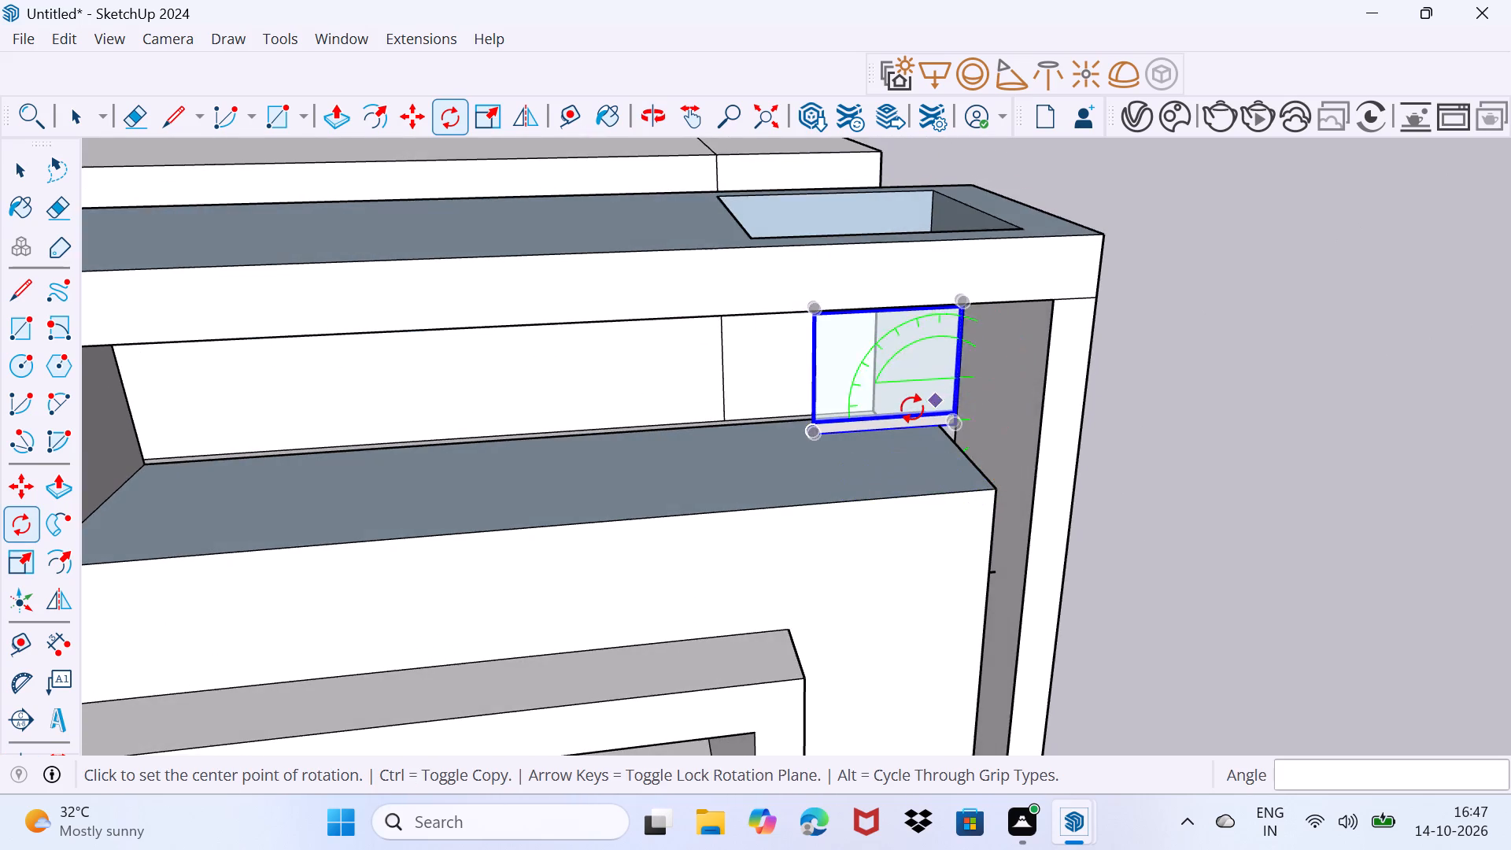
scroll(910, 410, "up", 3)
key("m")
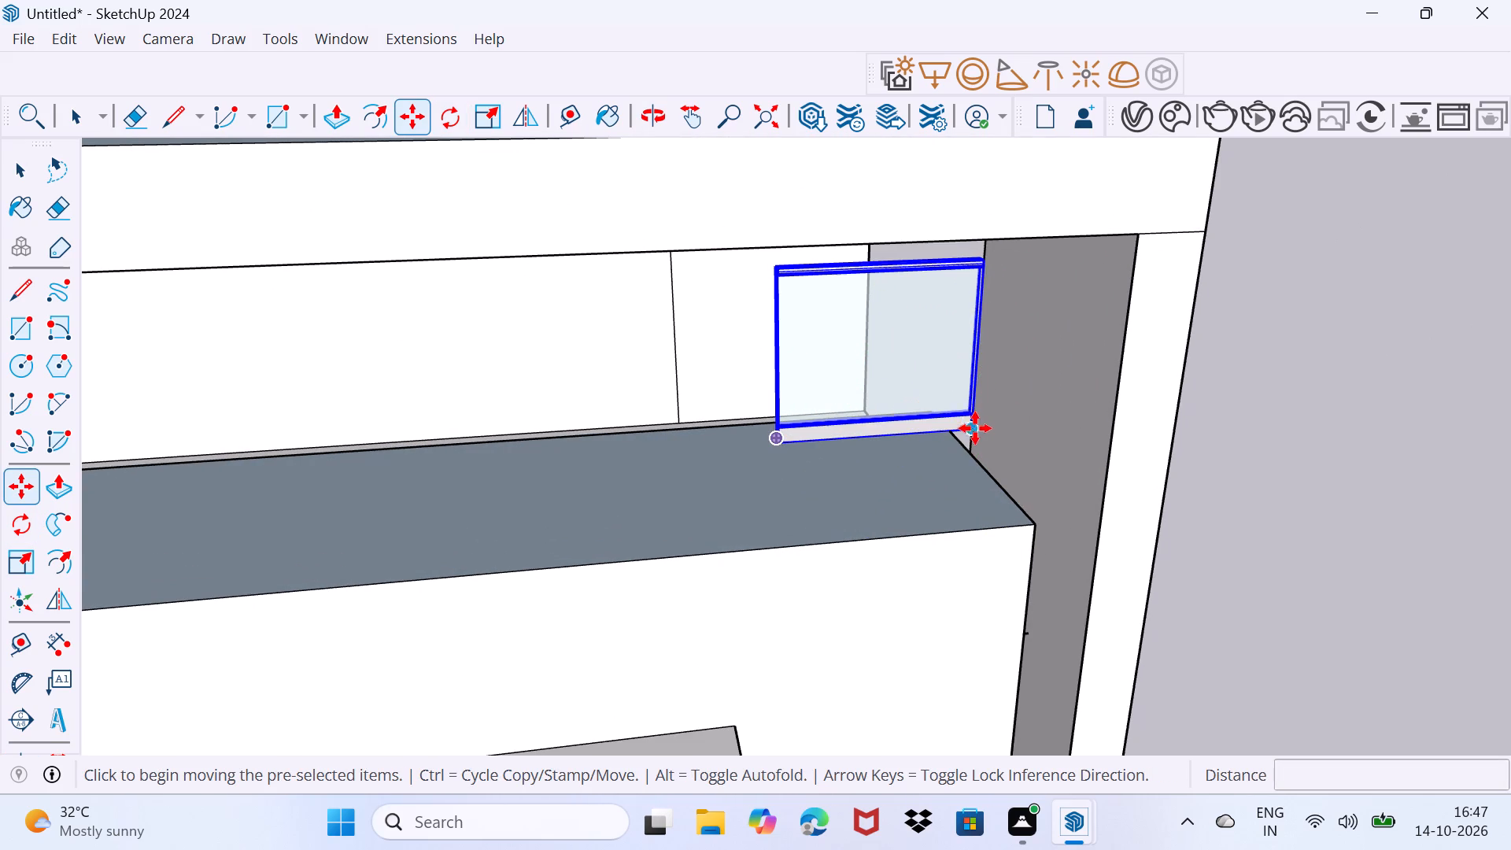
left_click(976, 428)
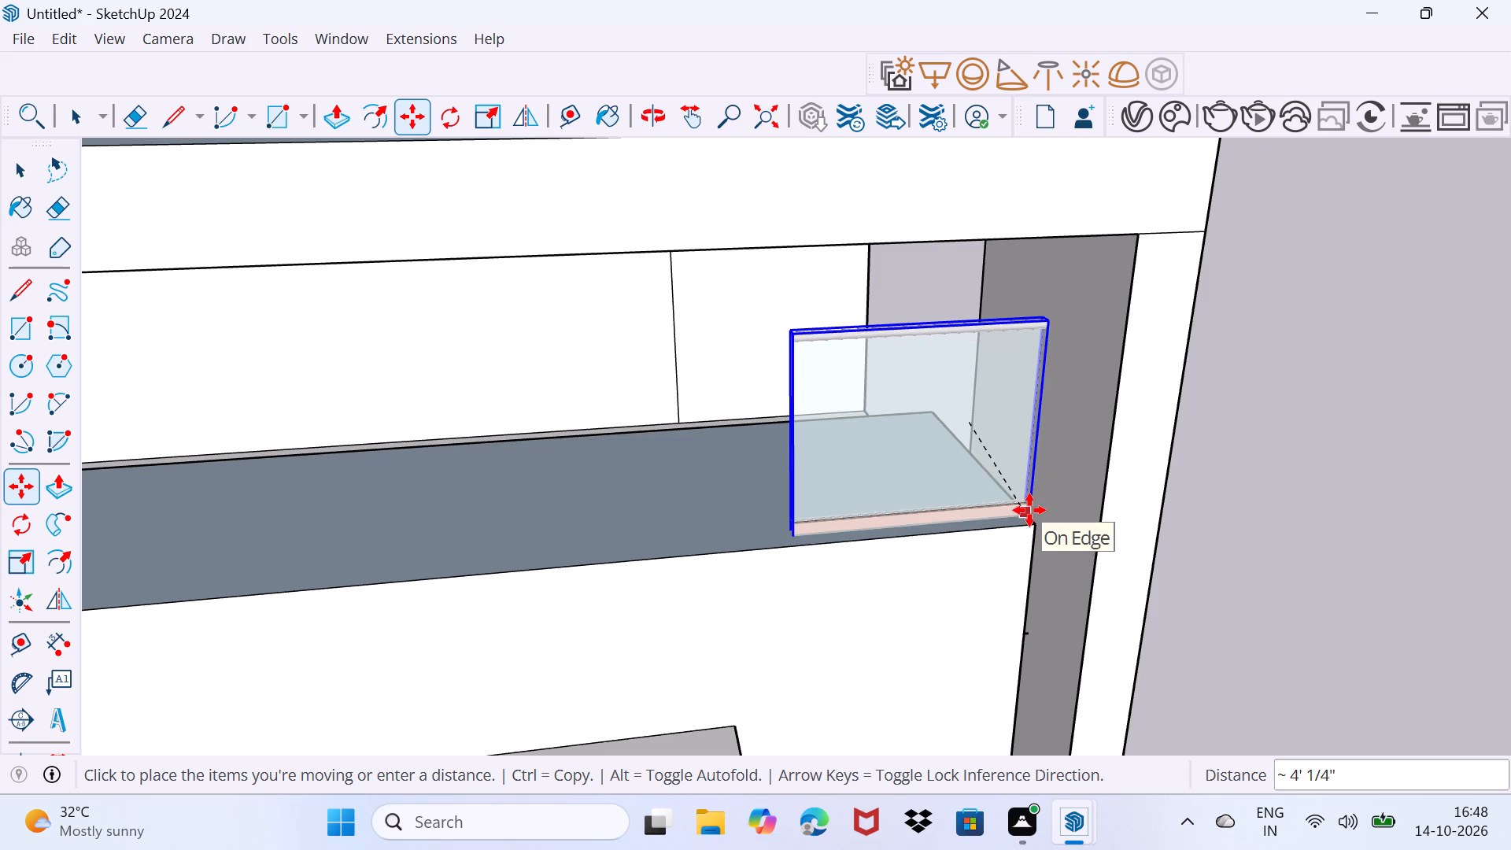
left_click(1029, 510)
Scale the glass rail slightly along its length so its outer end extends toward the ledge's end beside the frame.
scroll(1029, 509, "up", 4)
middle_click_drag(1027, 497, 941, 490)
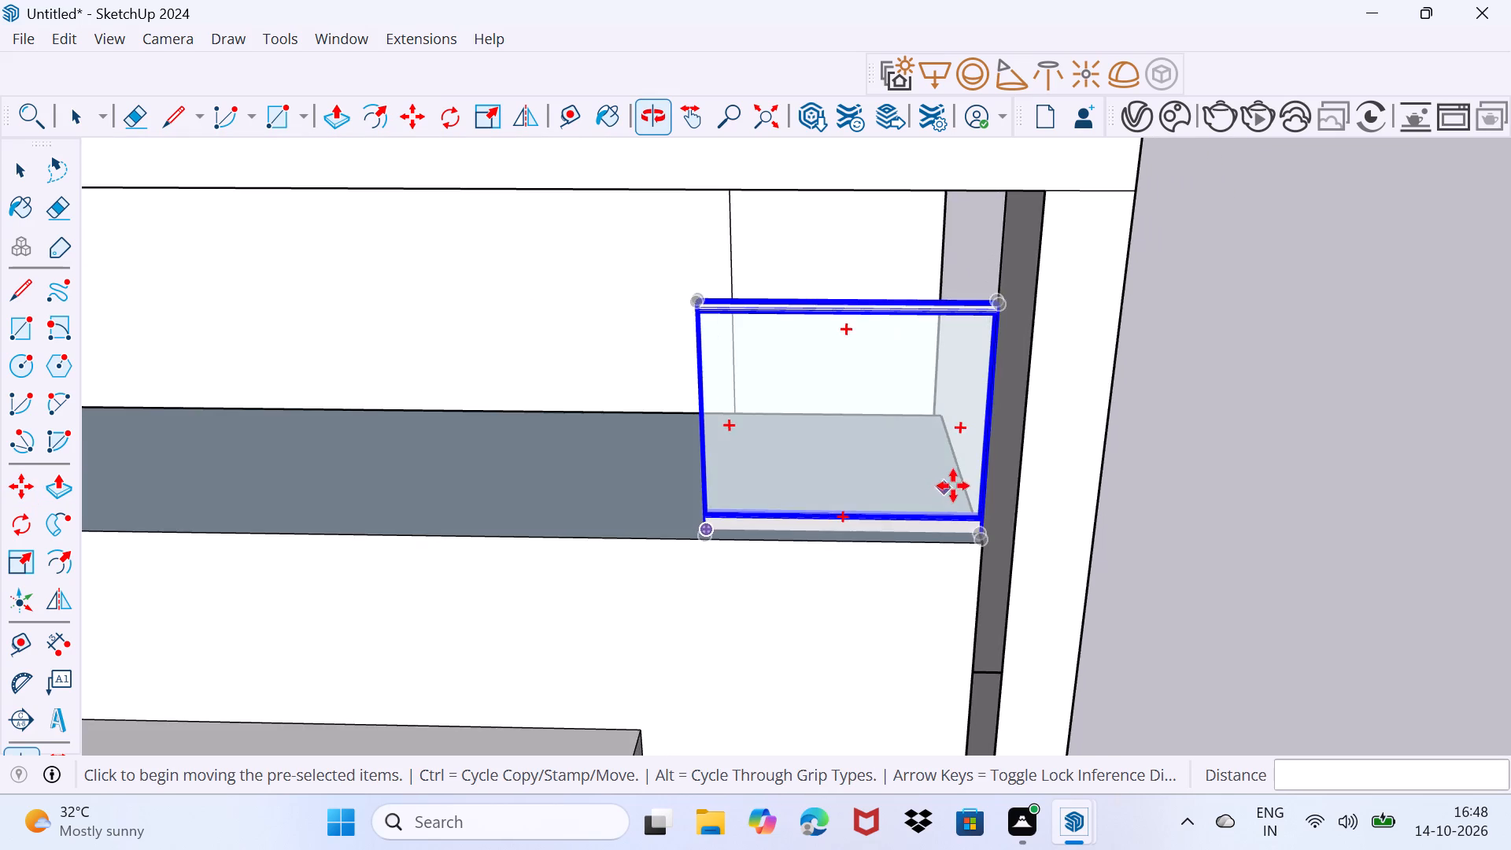
scroll(955, 483, "up", 4)
key("s")
scroll(1012, 437, "up", 5)
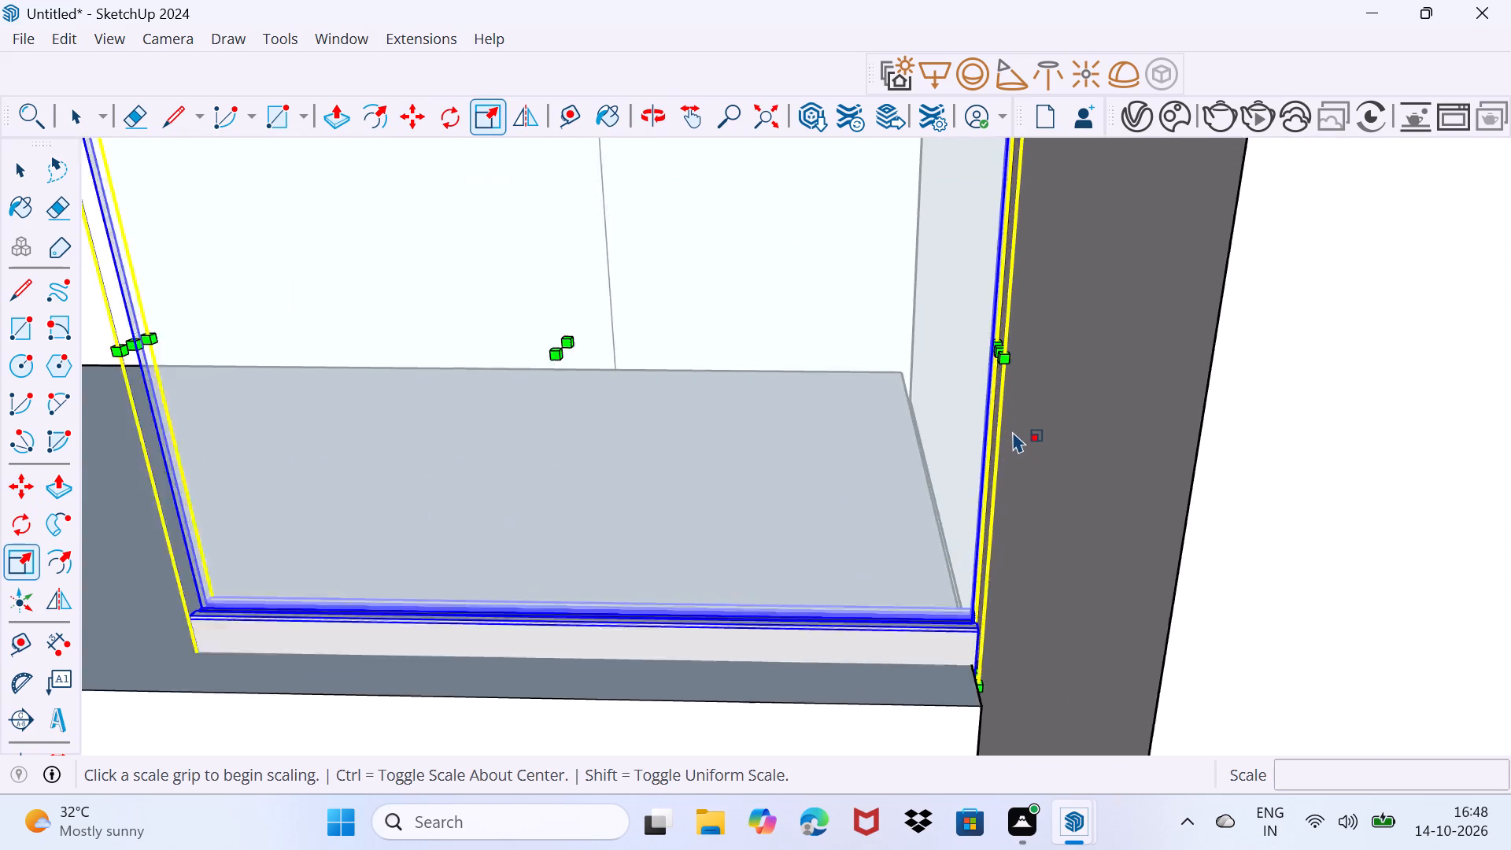
middle_click_drag(1013, 431, 996, 412)
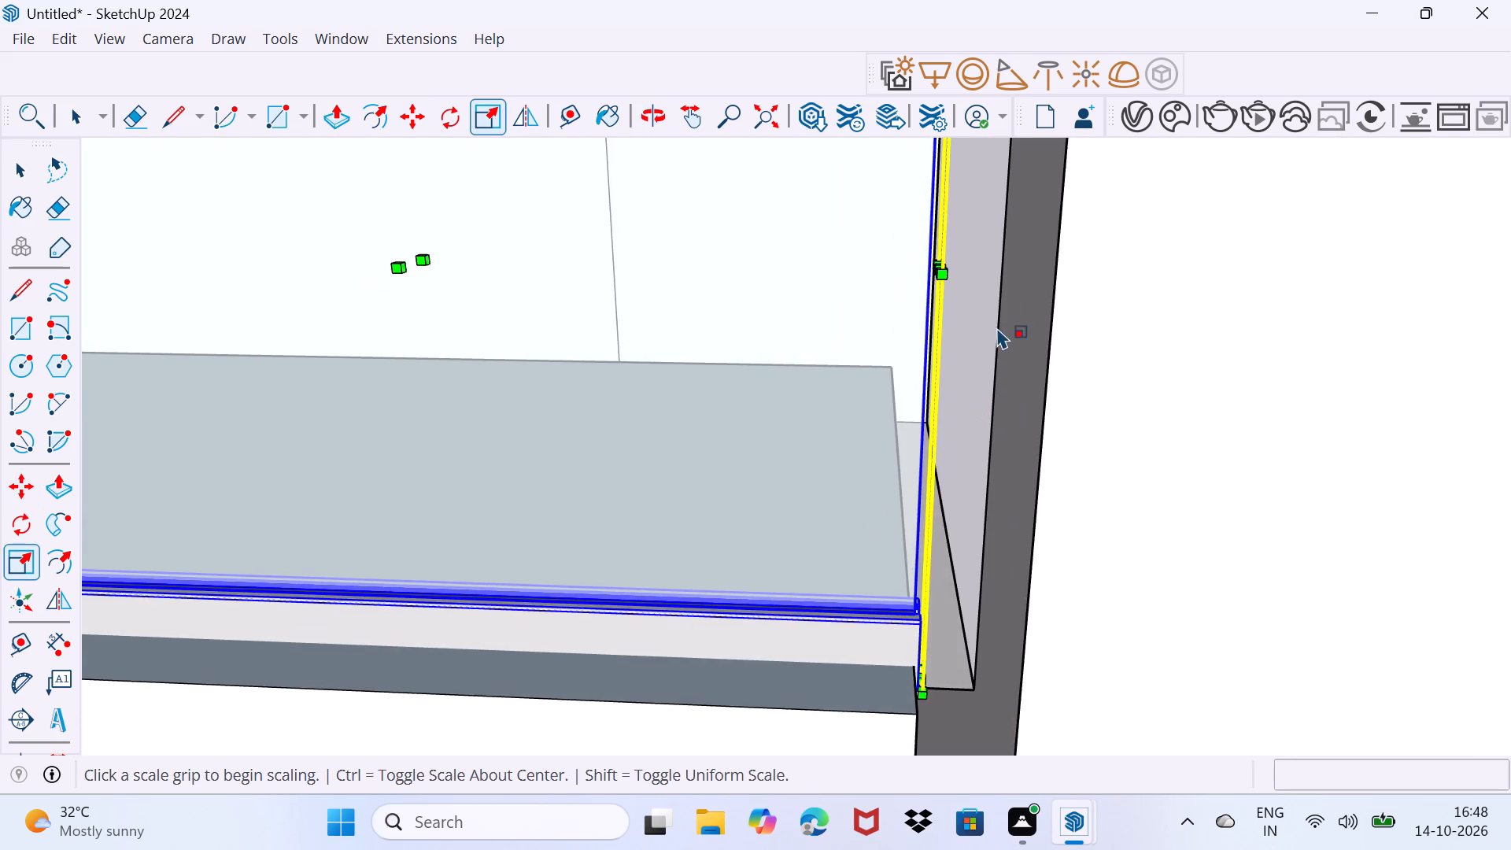
scroll(997, 317, "up", 4)
middle_click_drag(976, 288, 974, 297)
scroll(975, 289, "down", 1)
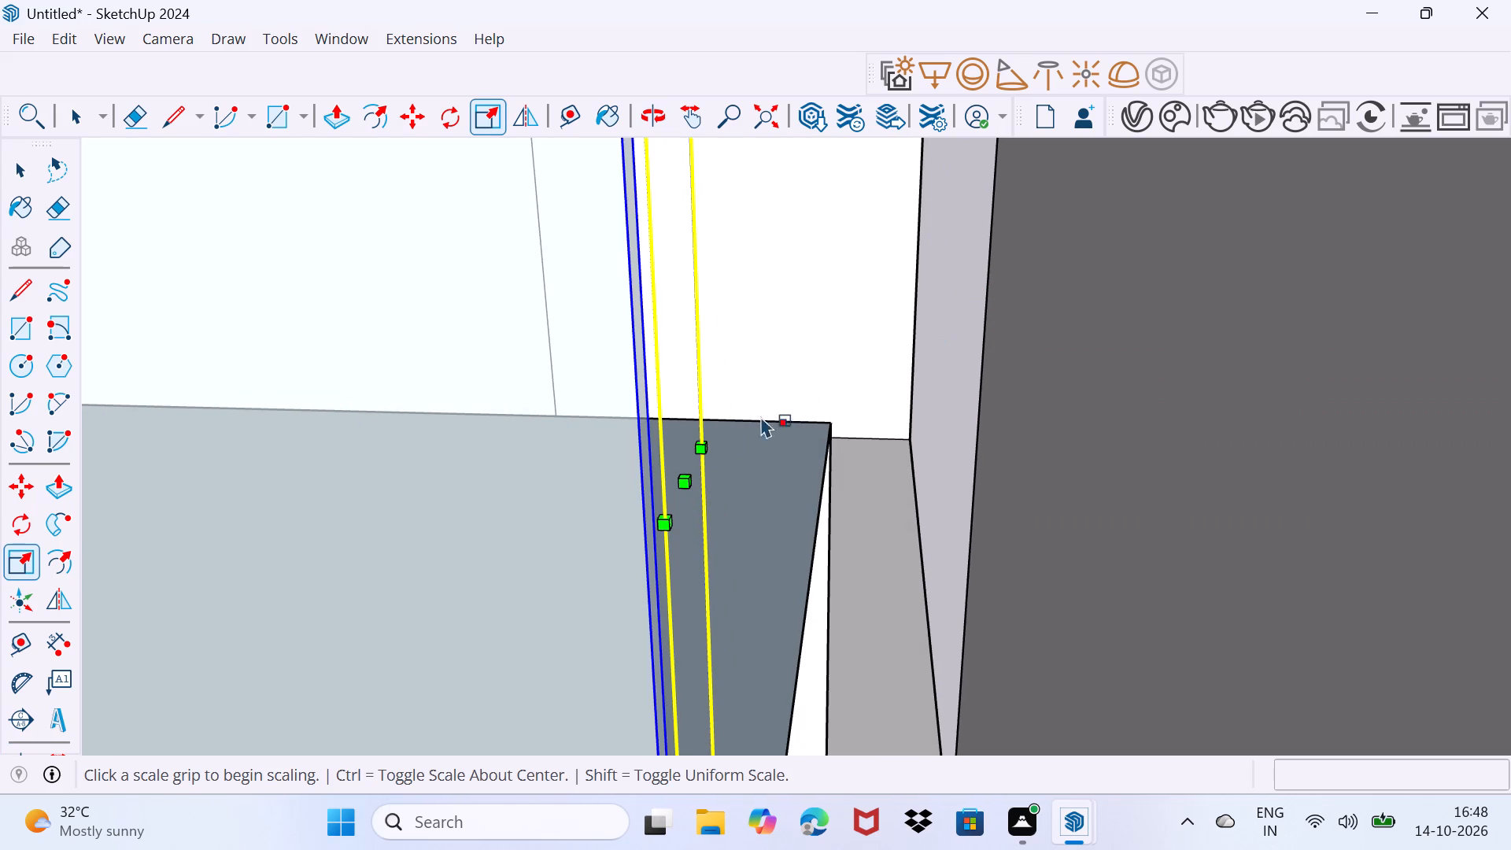
left_click(692, 485)
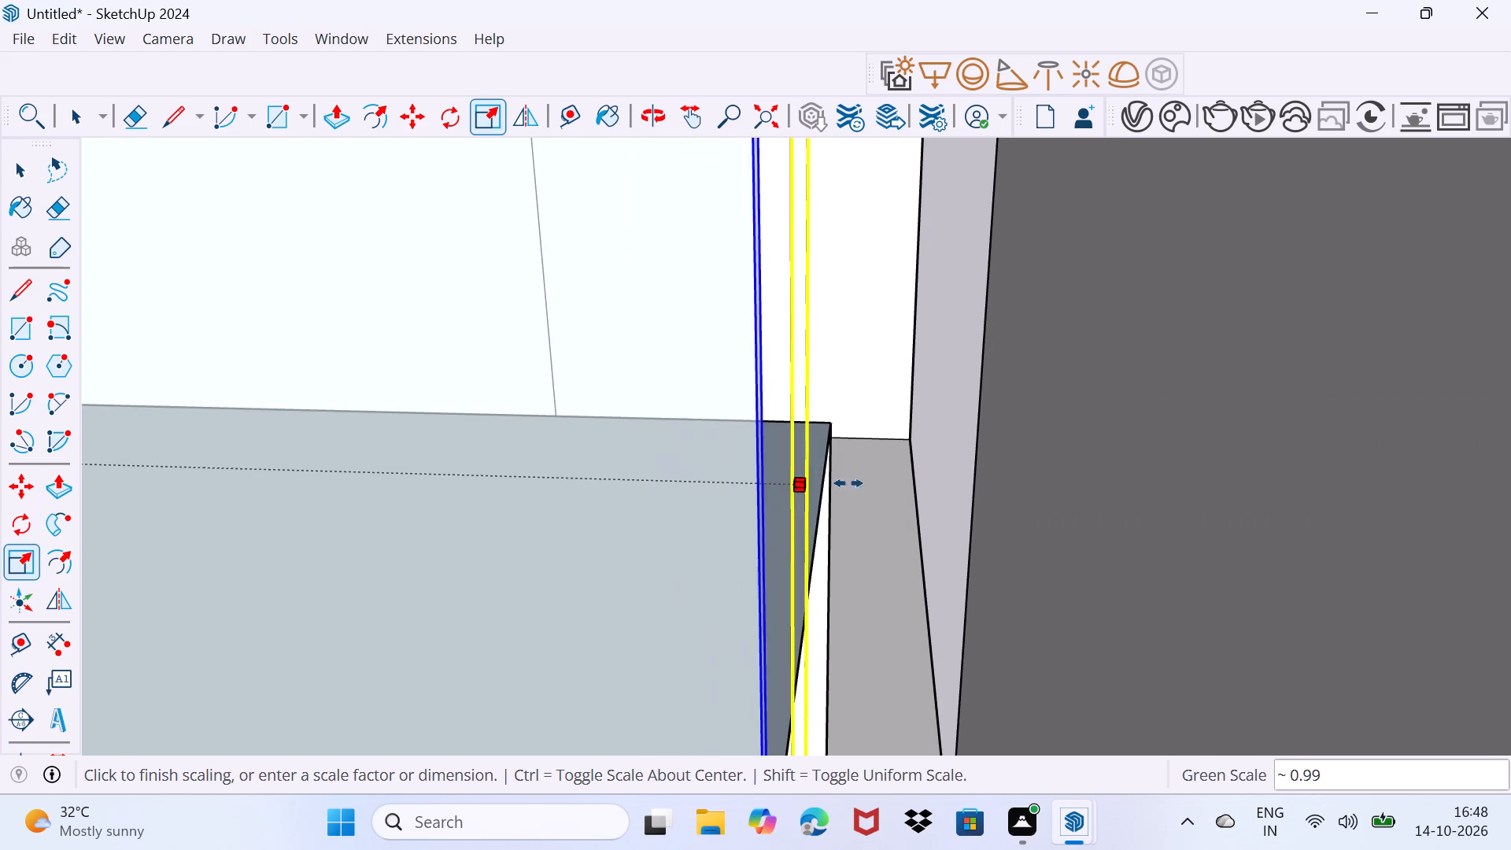
scroll(908, 483, "down", 3)
left_click(921, 480)
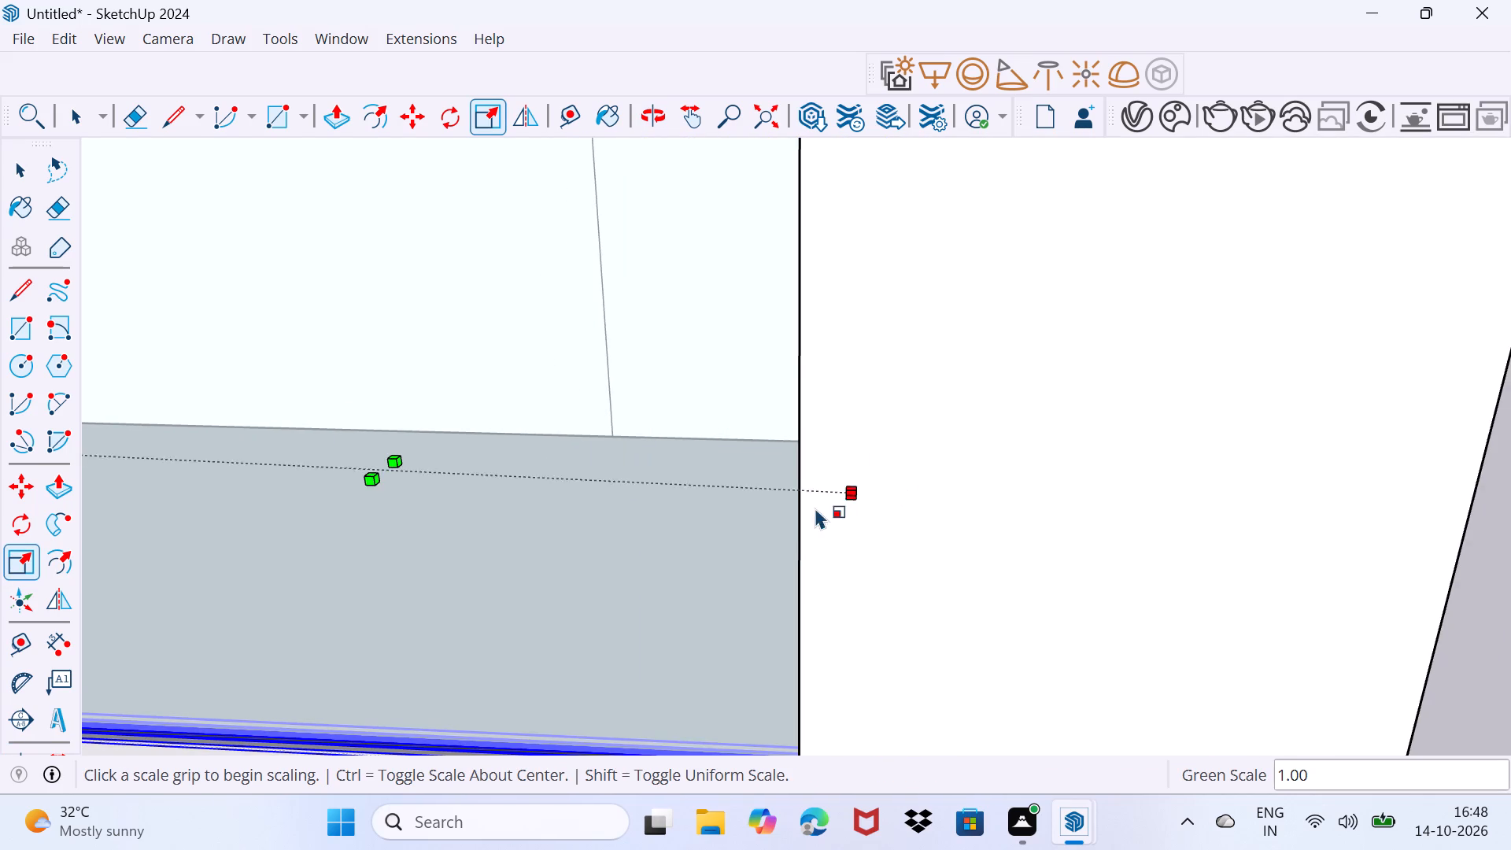
Stretch the glass rail's other end along the green axis by a factor of about 5.13 to span the whole ledge.
scroll(795, 511, "down", 10)
middle_click_drag(447, 558, 521, 558)
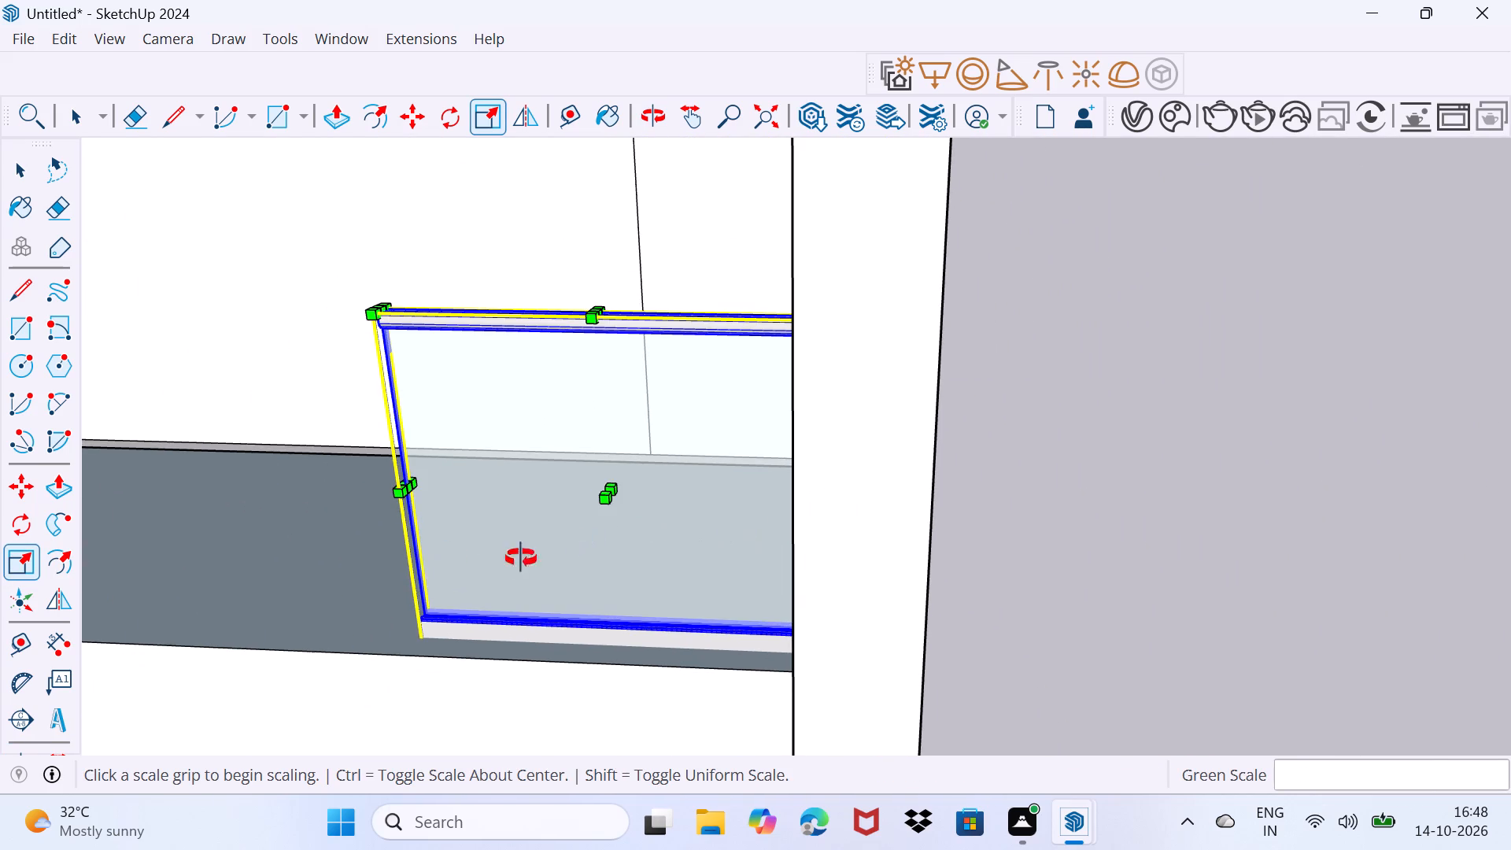
middle_click_drag(521, 558, 805, 415)
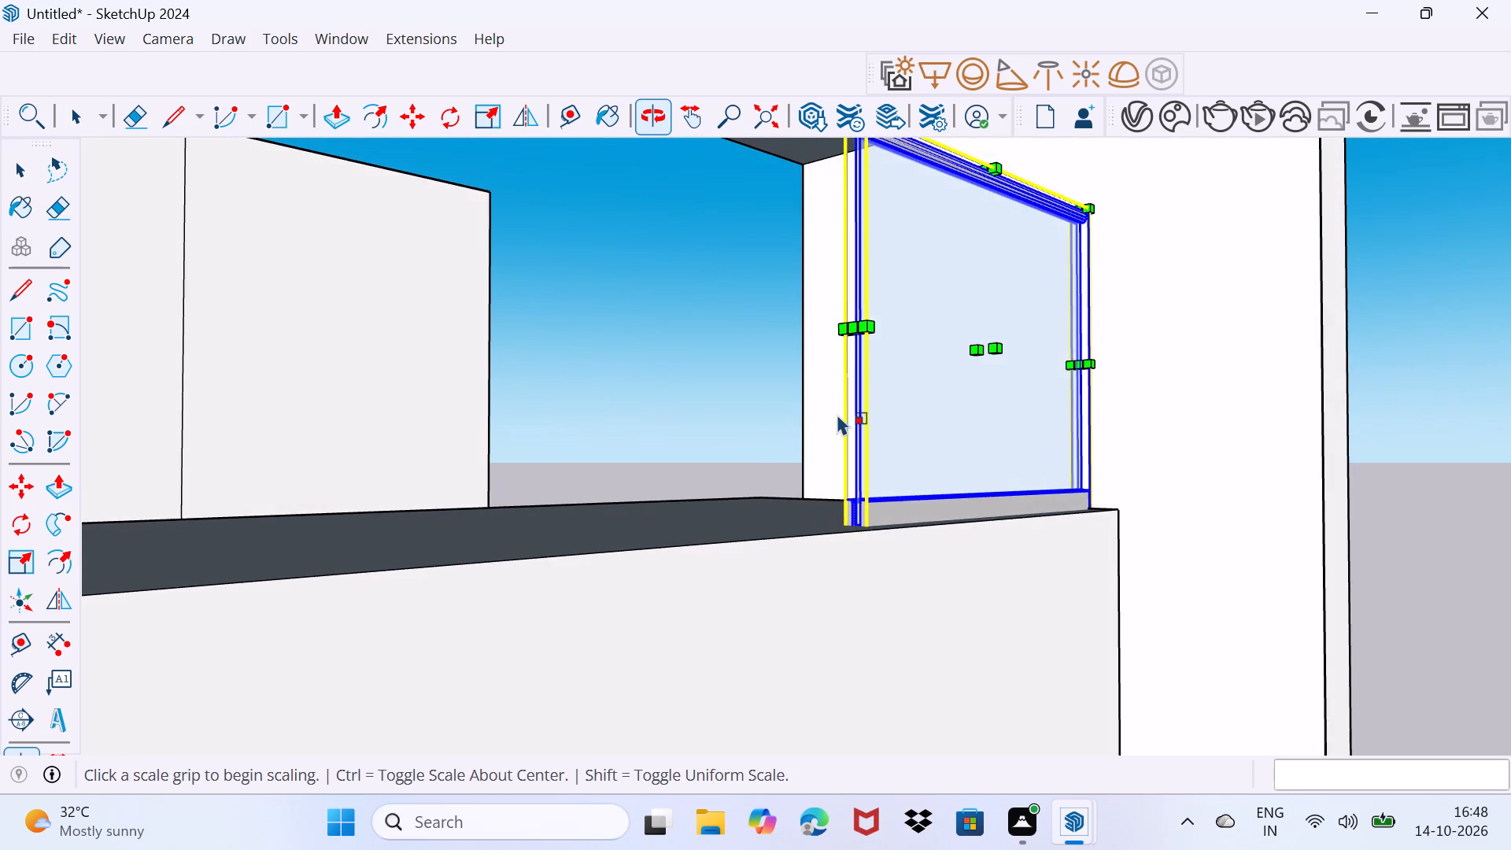
scroll(870, 392, "up", 2)
scroll(848, 327, "up", 3)
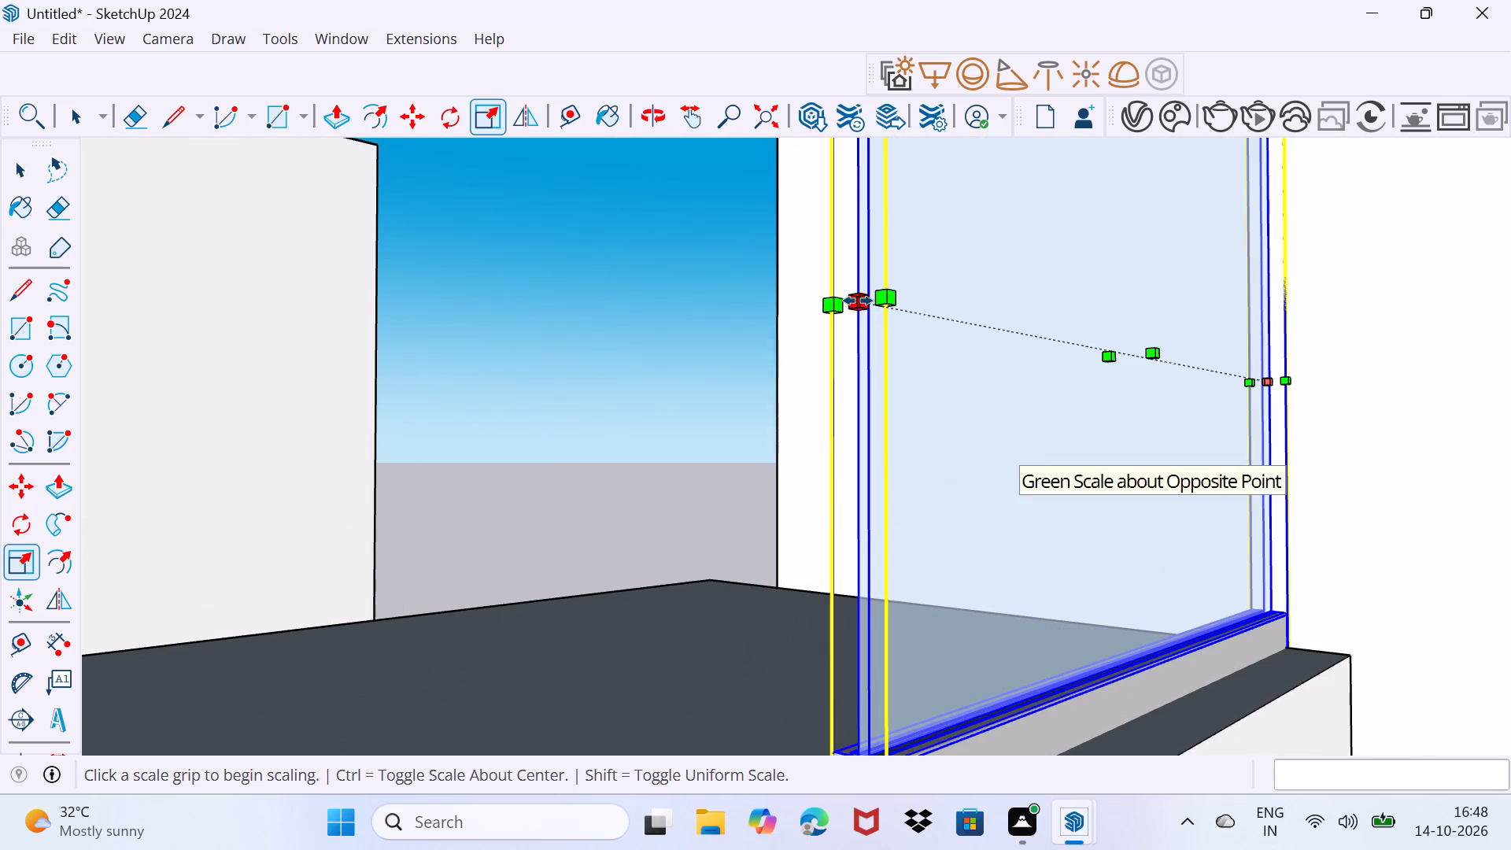
left_click(858, 301)
scroll(678, 312, "down", 11)
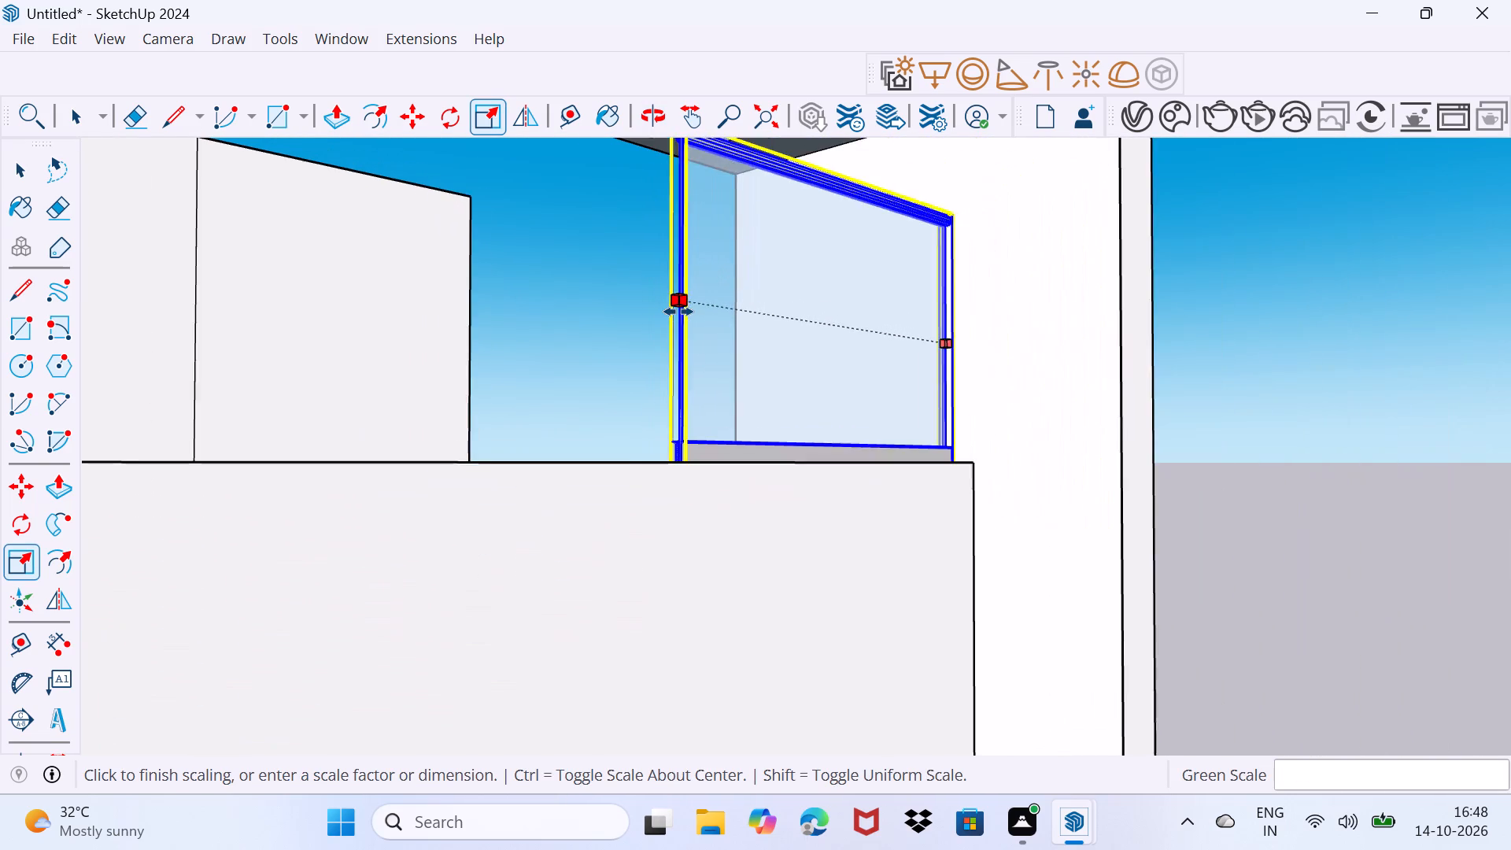
scroll(678, 312, "down", 2)
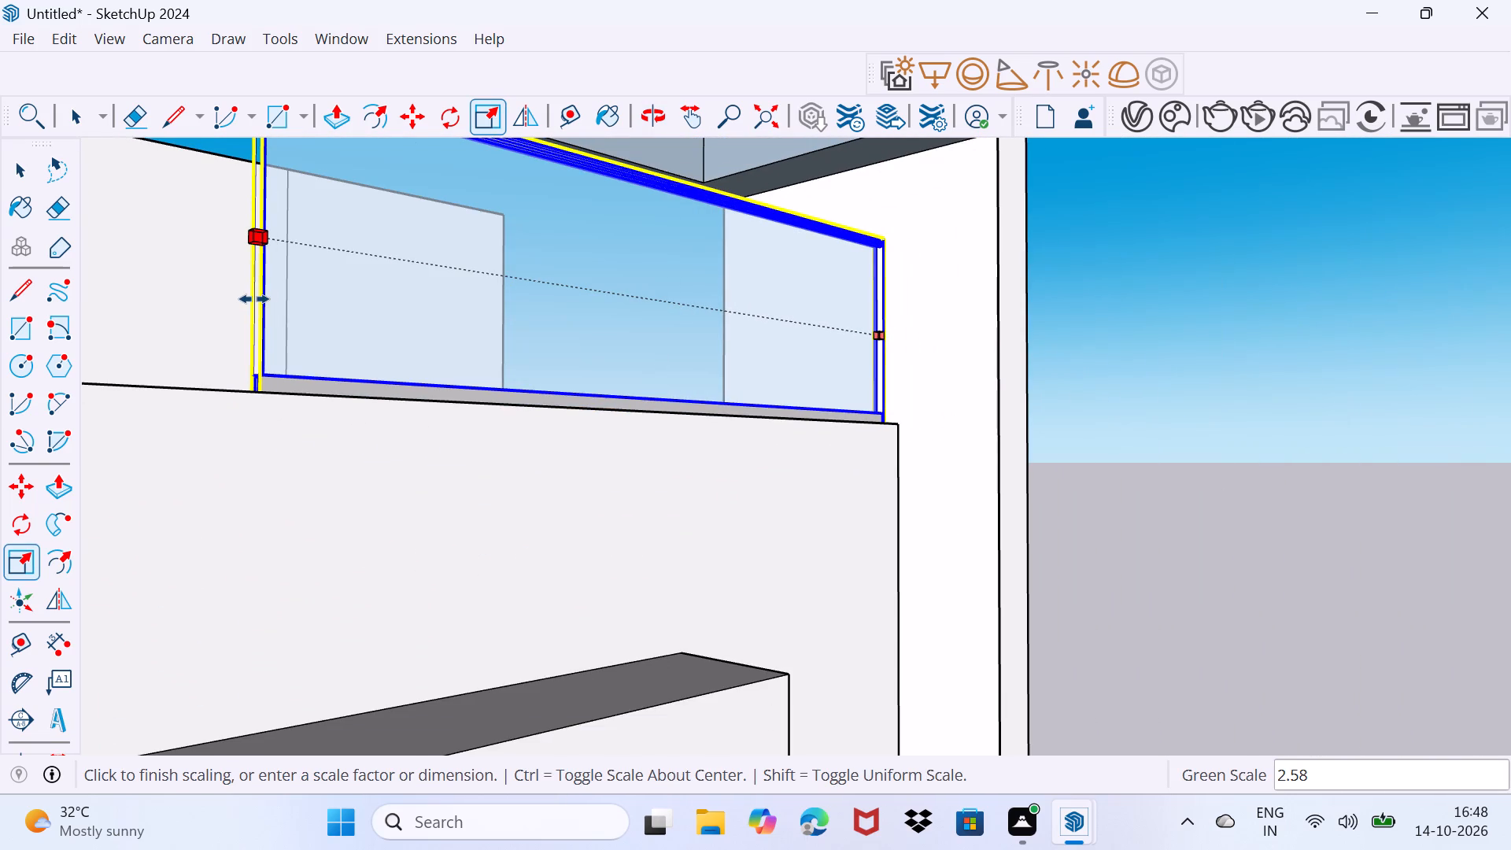
middle_click_drag(254, 299, 547, 471, "shift")
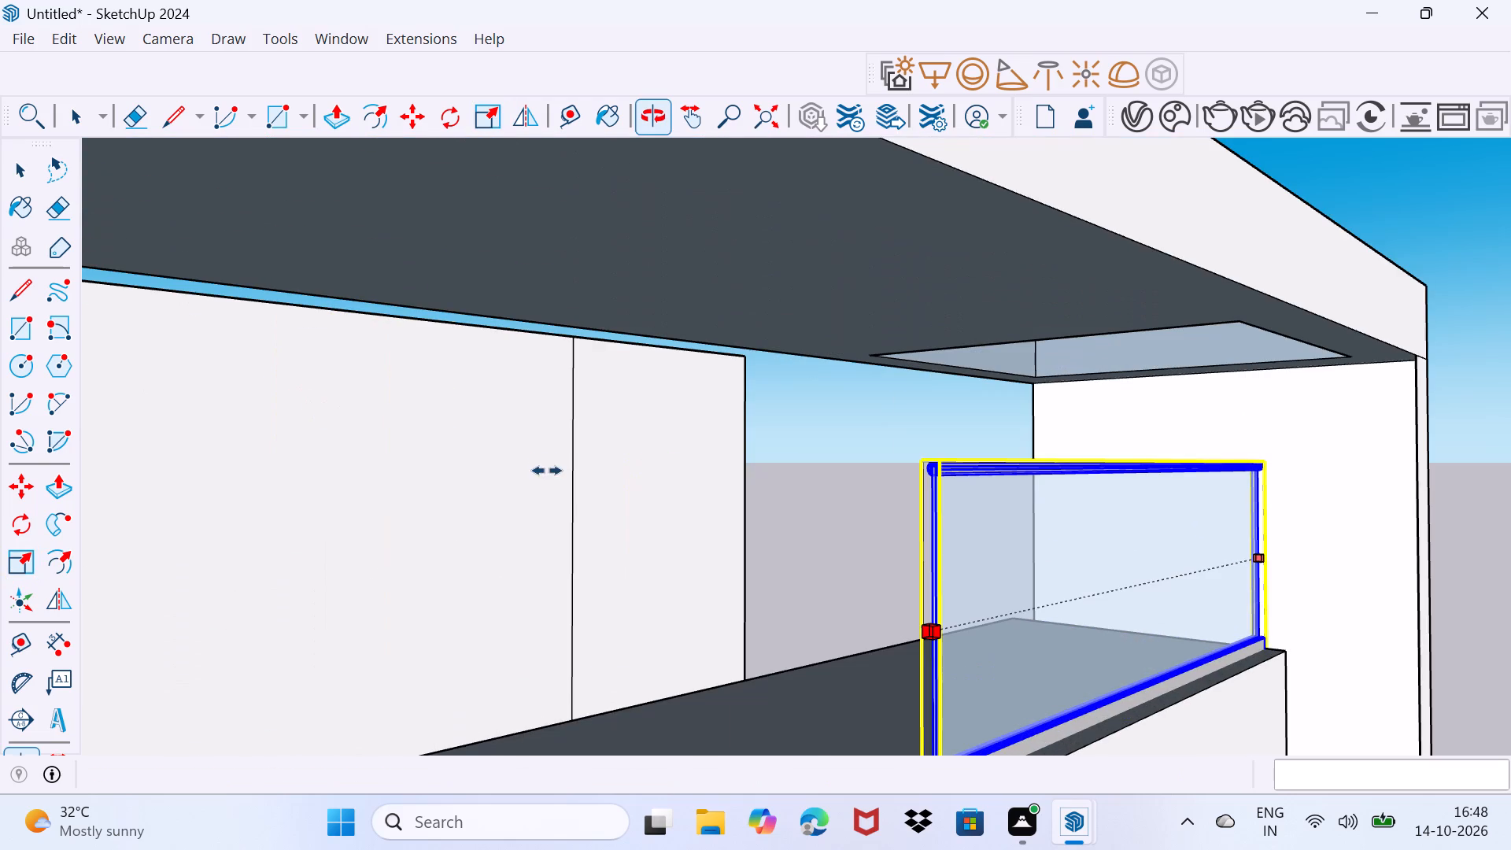
scroll(452, 508, "down", 8)
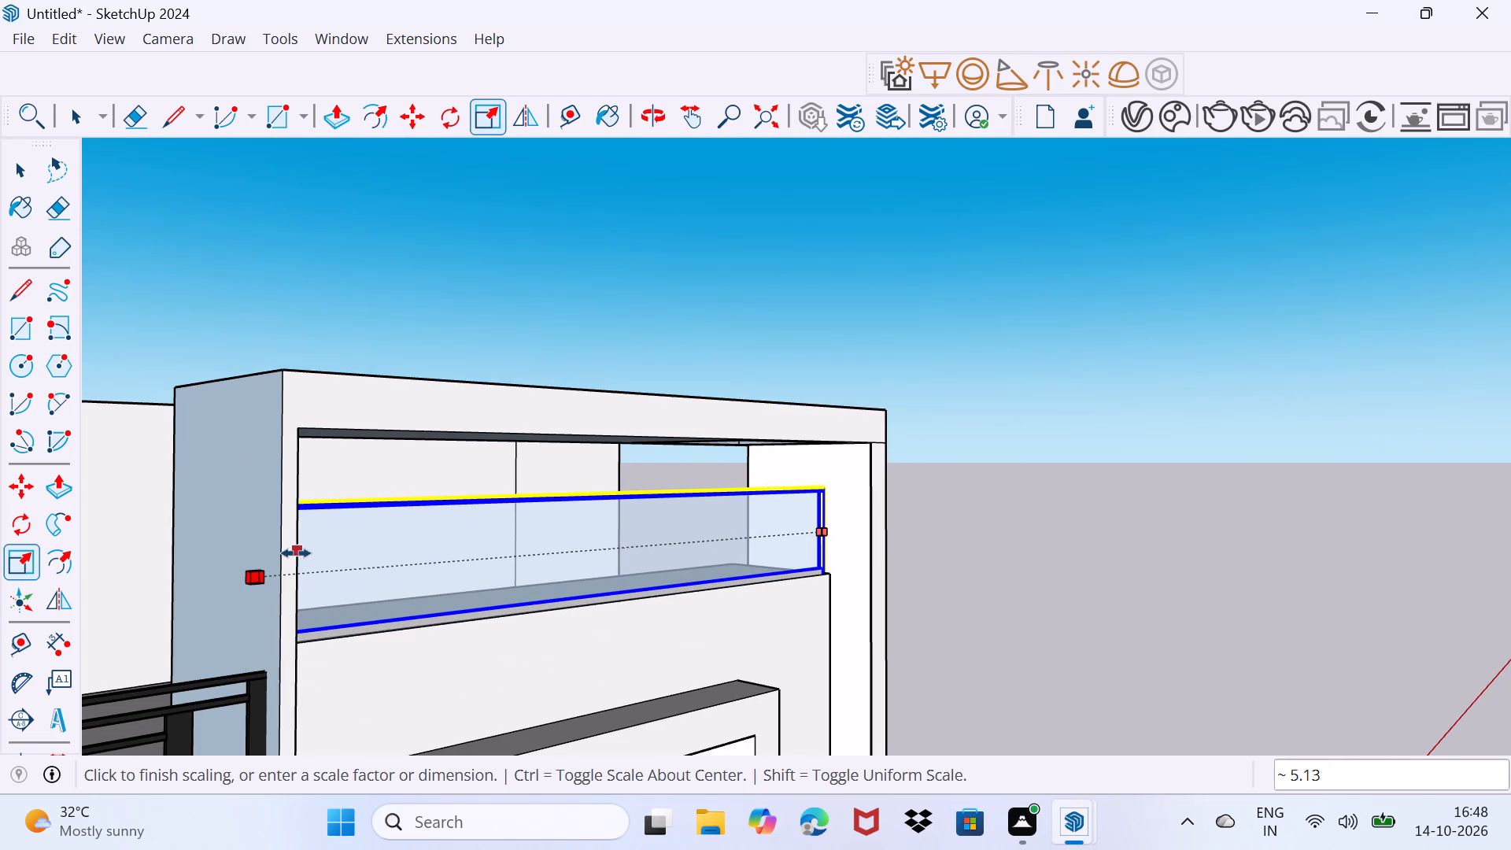
scroll(298, 554, "up", 3)
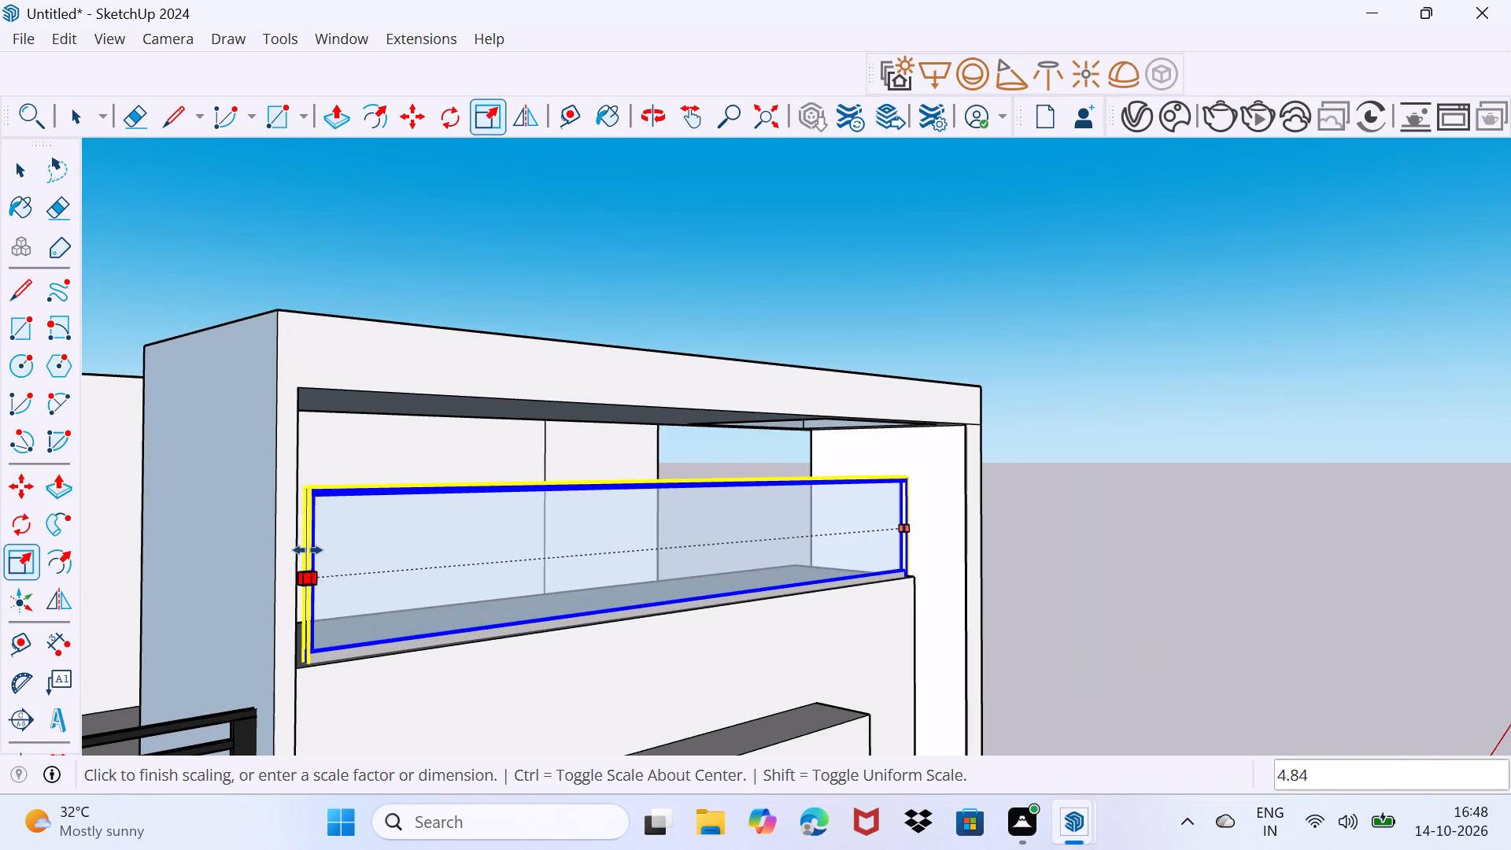
middle_click_drag(308, 550, 96, 608)
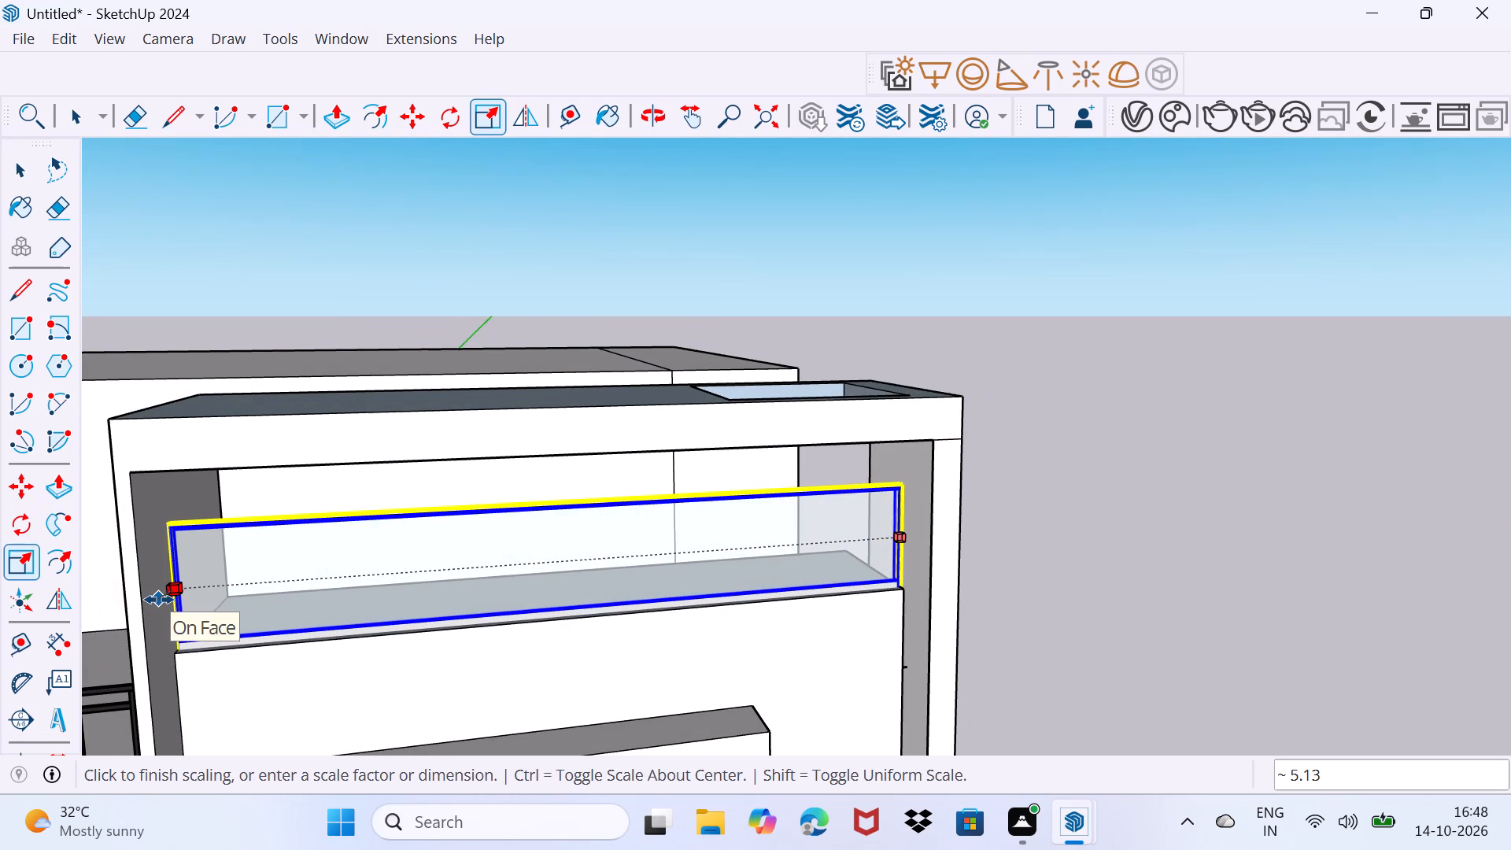
left_click(159, 600)
key("space")
left_click_drag(238, 587, 258, 556)
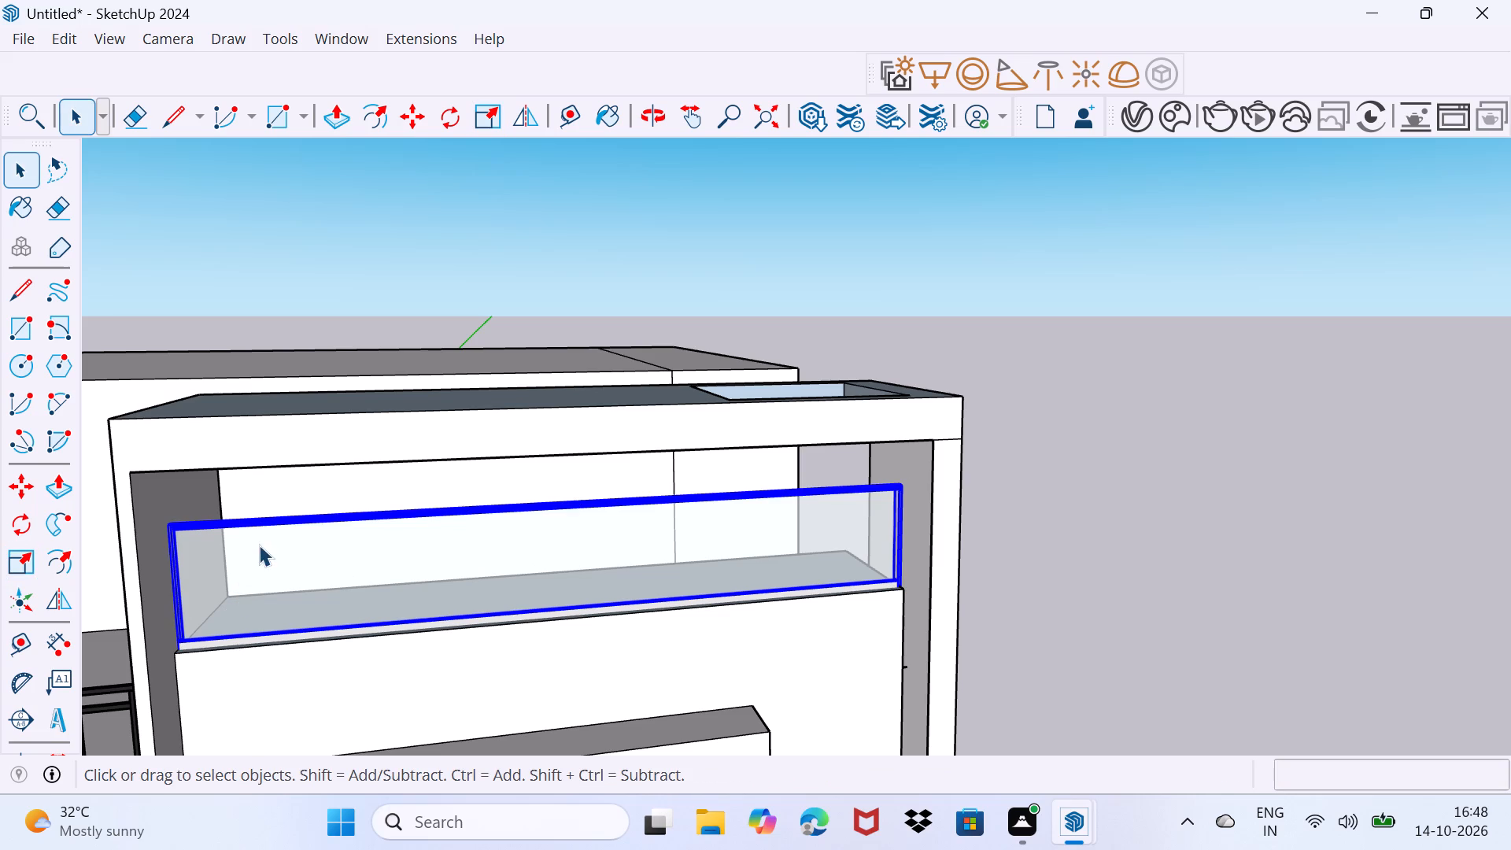
Scale the glass railing down in height only, from its top handrail, keeping its base on the ledge, and deselect it.
scroll(450, 512, "up", 1)
key("s")
scroll(529, 501, "up", 3)
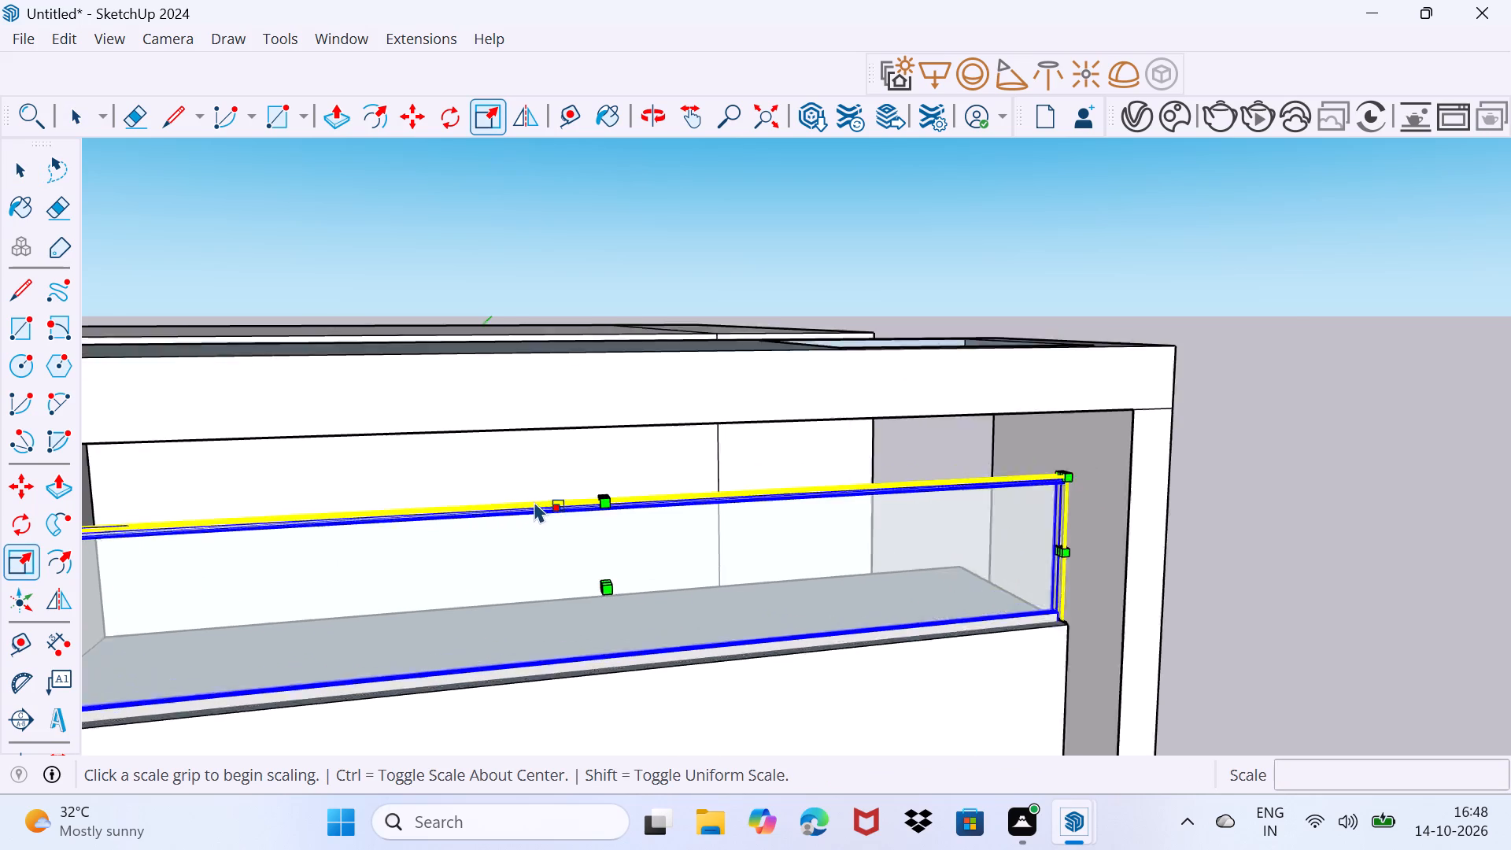
scroll(534, 501, "up", 5)
scroll(611, 510, "up", 3)
middle_click_drag(615, 517, 644, 542)
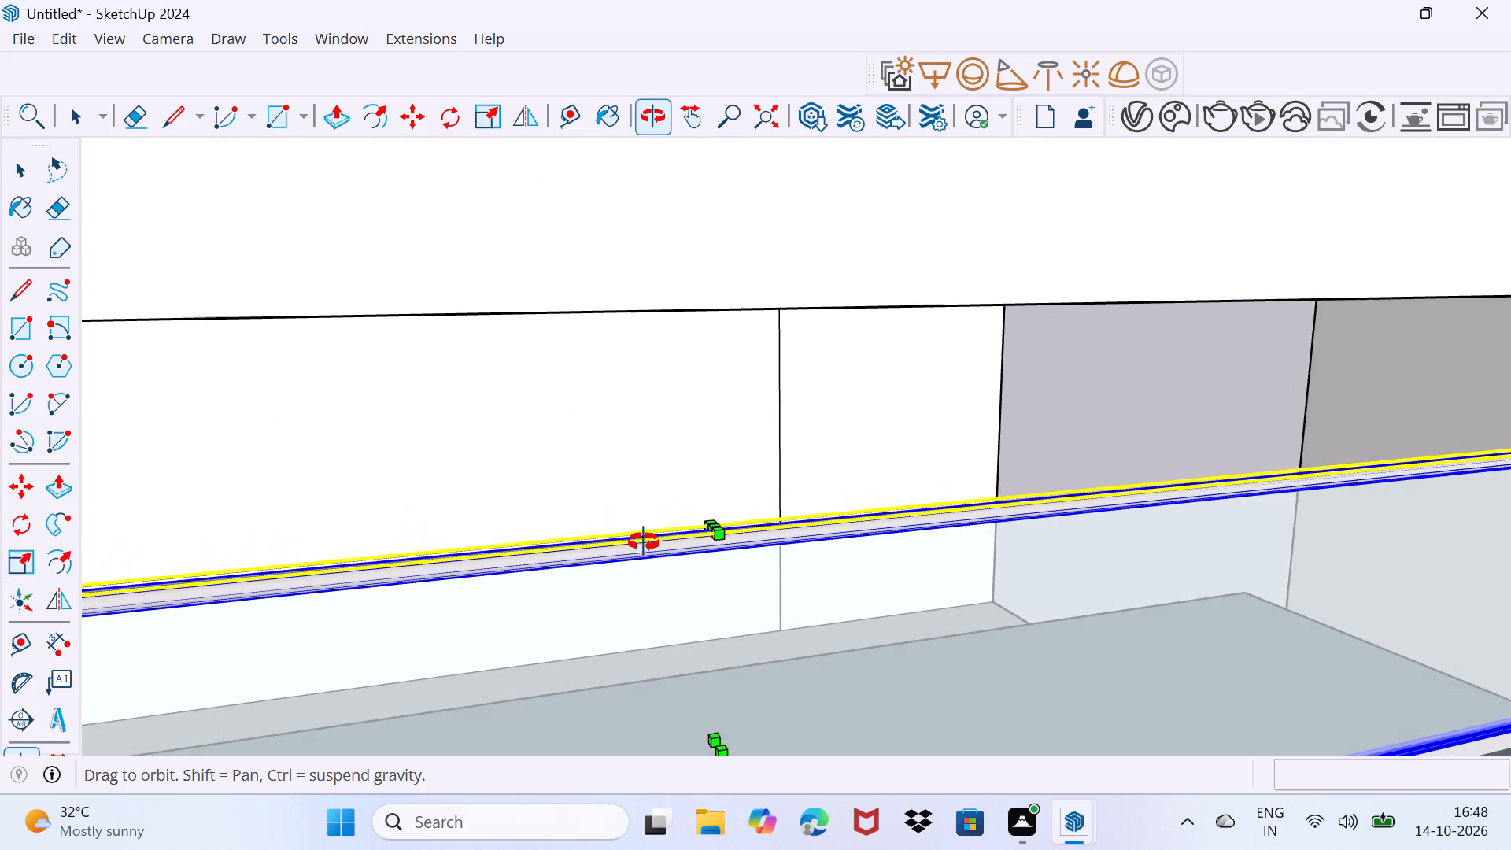
middle_click_drag(644, 542, 647, 542)
scroll(715, 550, "up", 7)
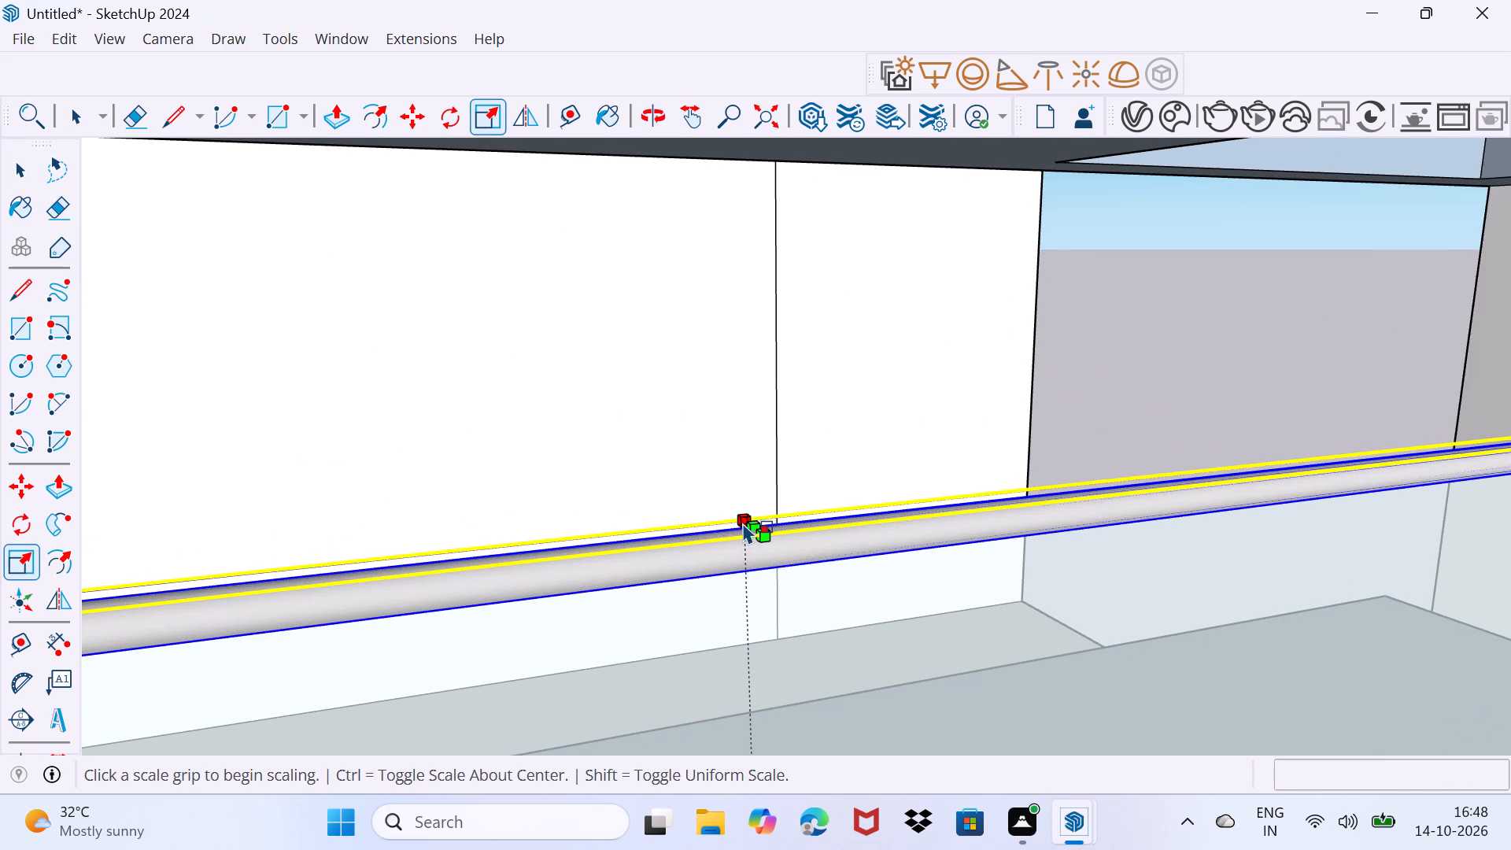
left_click(746, 527)
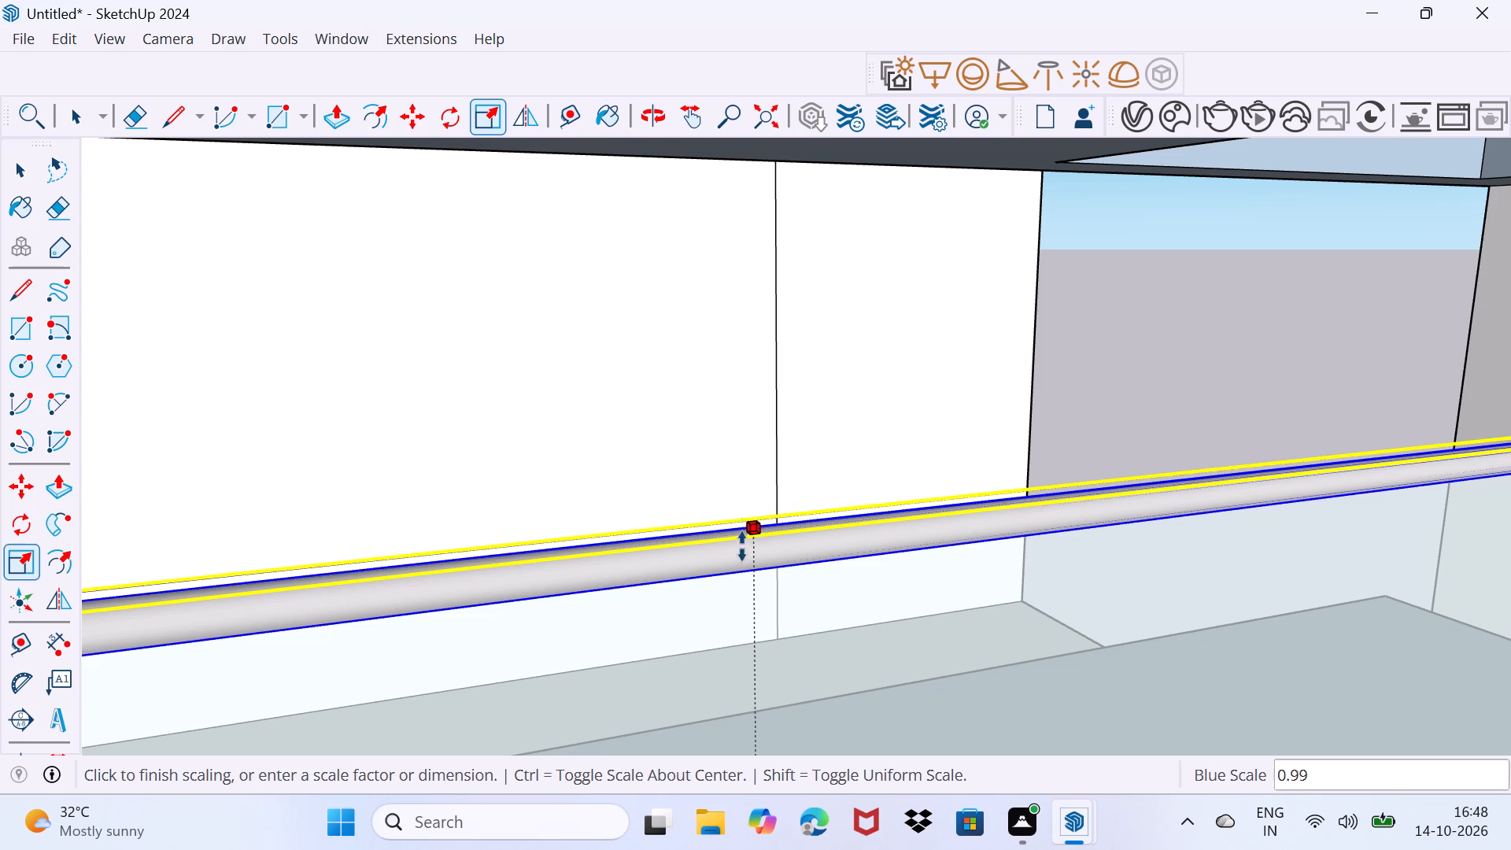
scroll(740, 576, "down", 4)
middle_click_drag(740, 578, 641, 297, "shift")
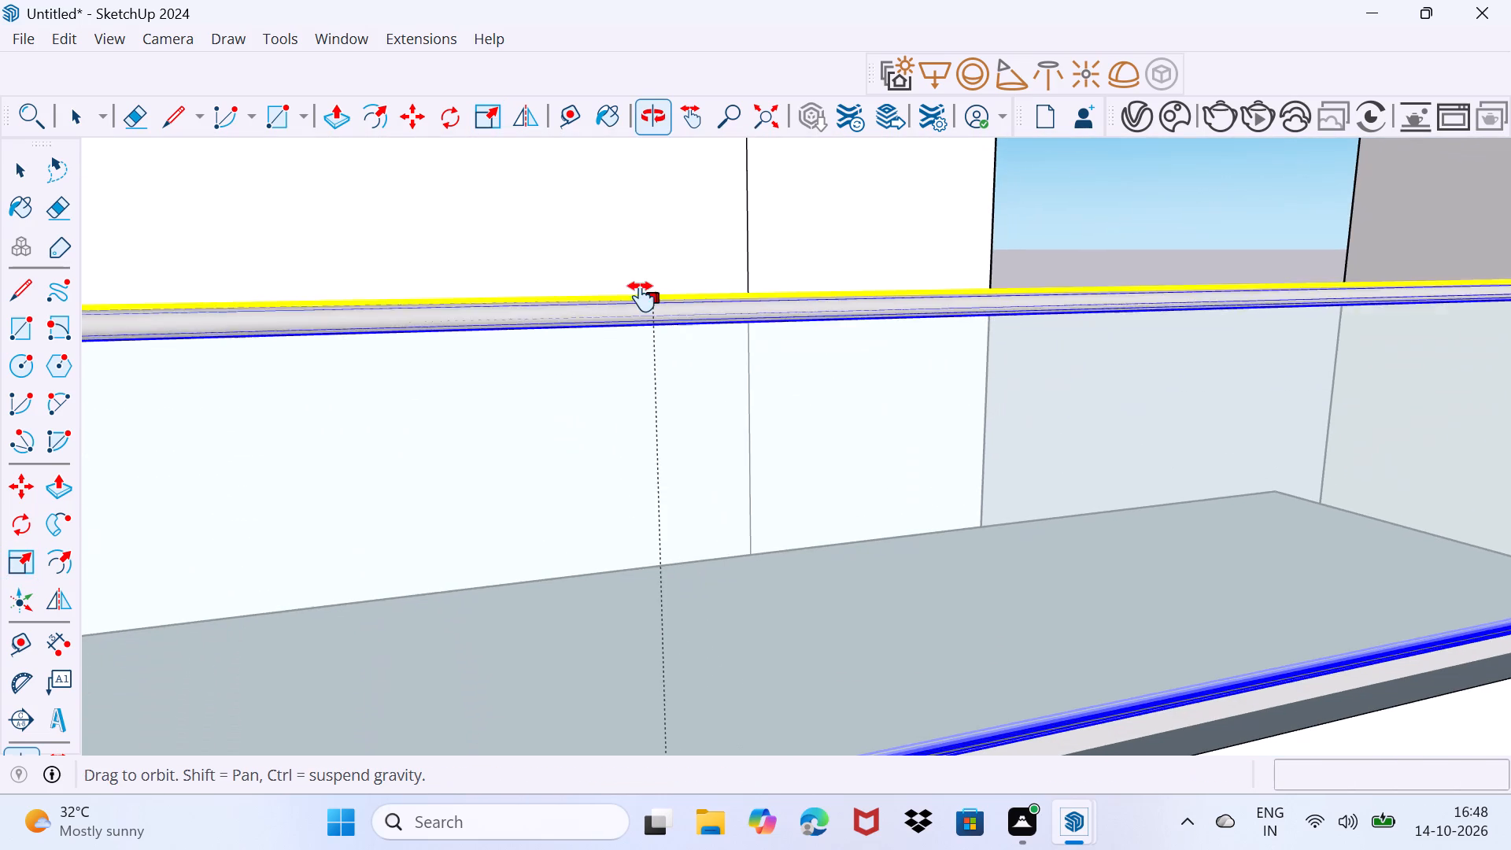
middle_click_drag(641, 297, 642, 302, "shift")
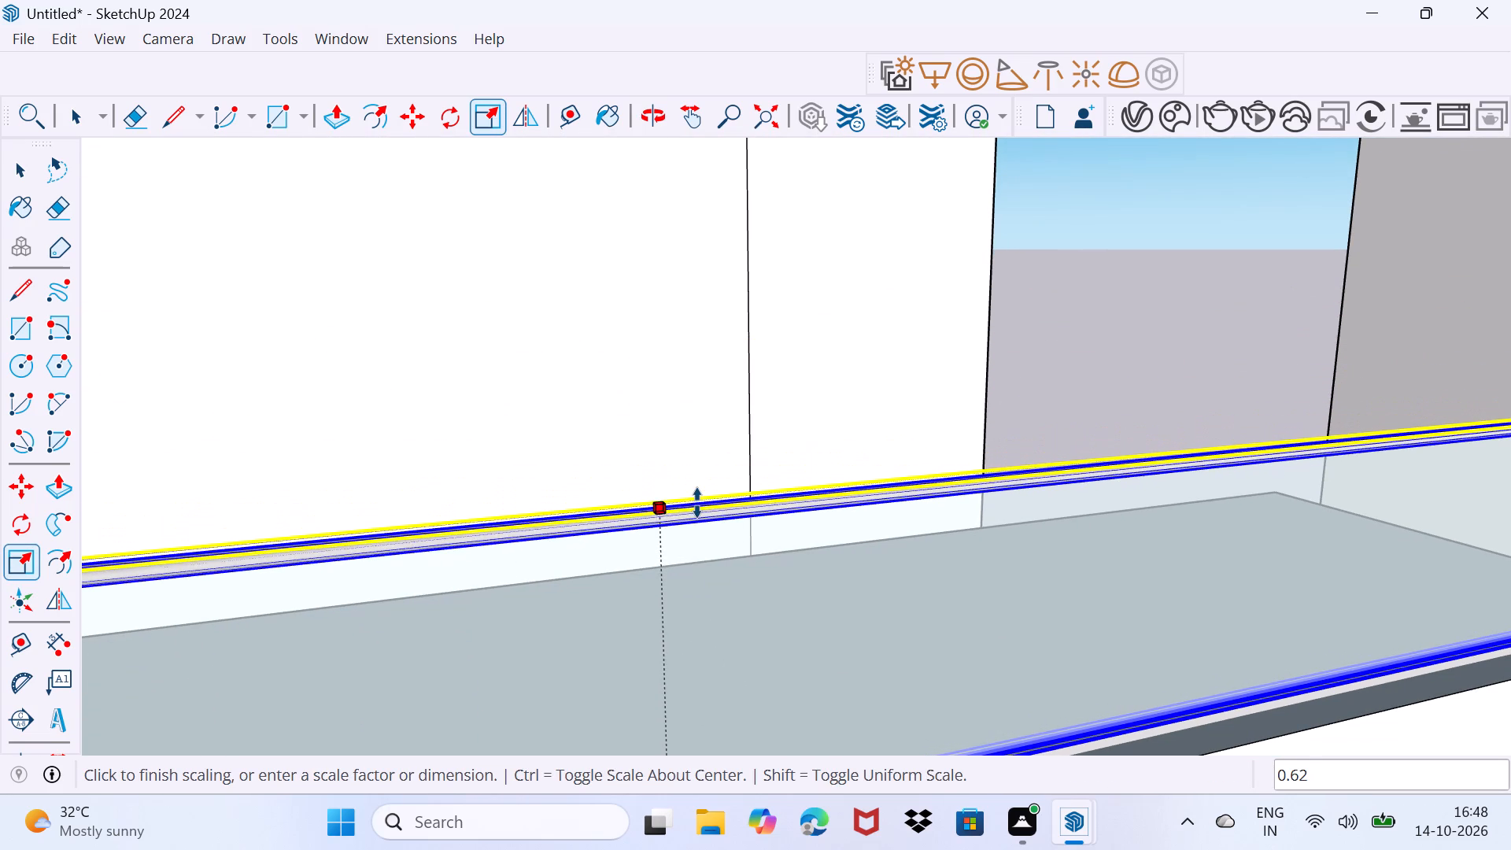
left_click(700, 560)
key("space")
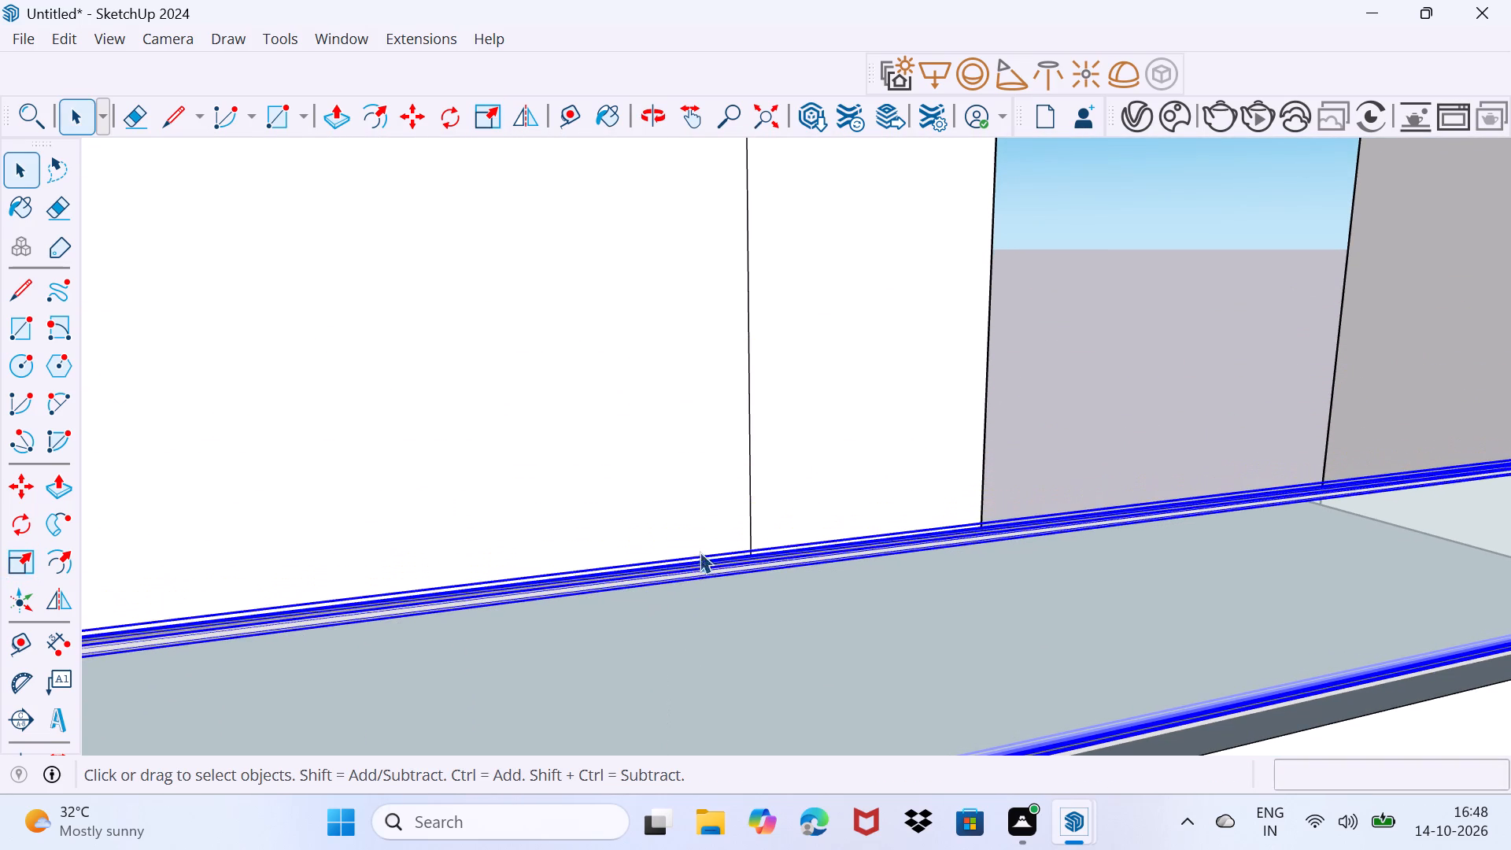
left_click_drag(699, 542, 703, 496)
scroll(693, 470, "down", 7)
middle_click_drag(693, 556, 562, 529)
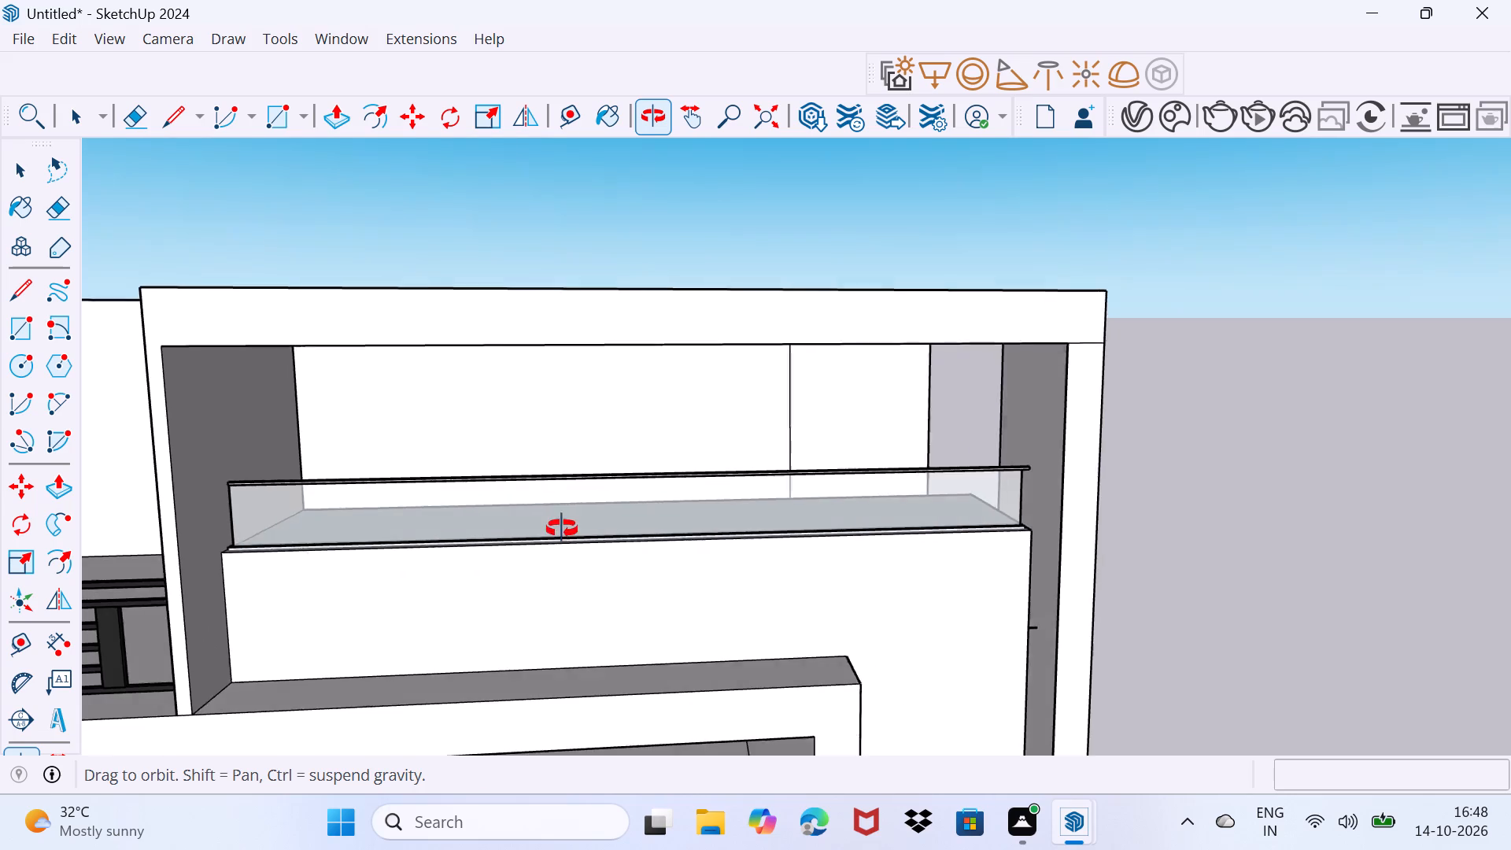
middle_click_drag(562, 529, 633, 489)
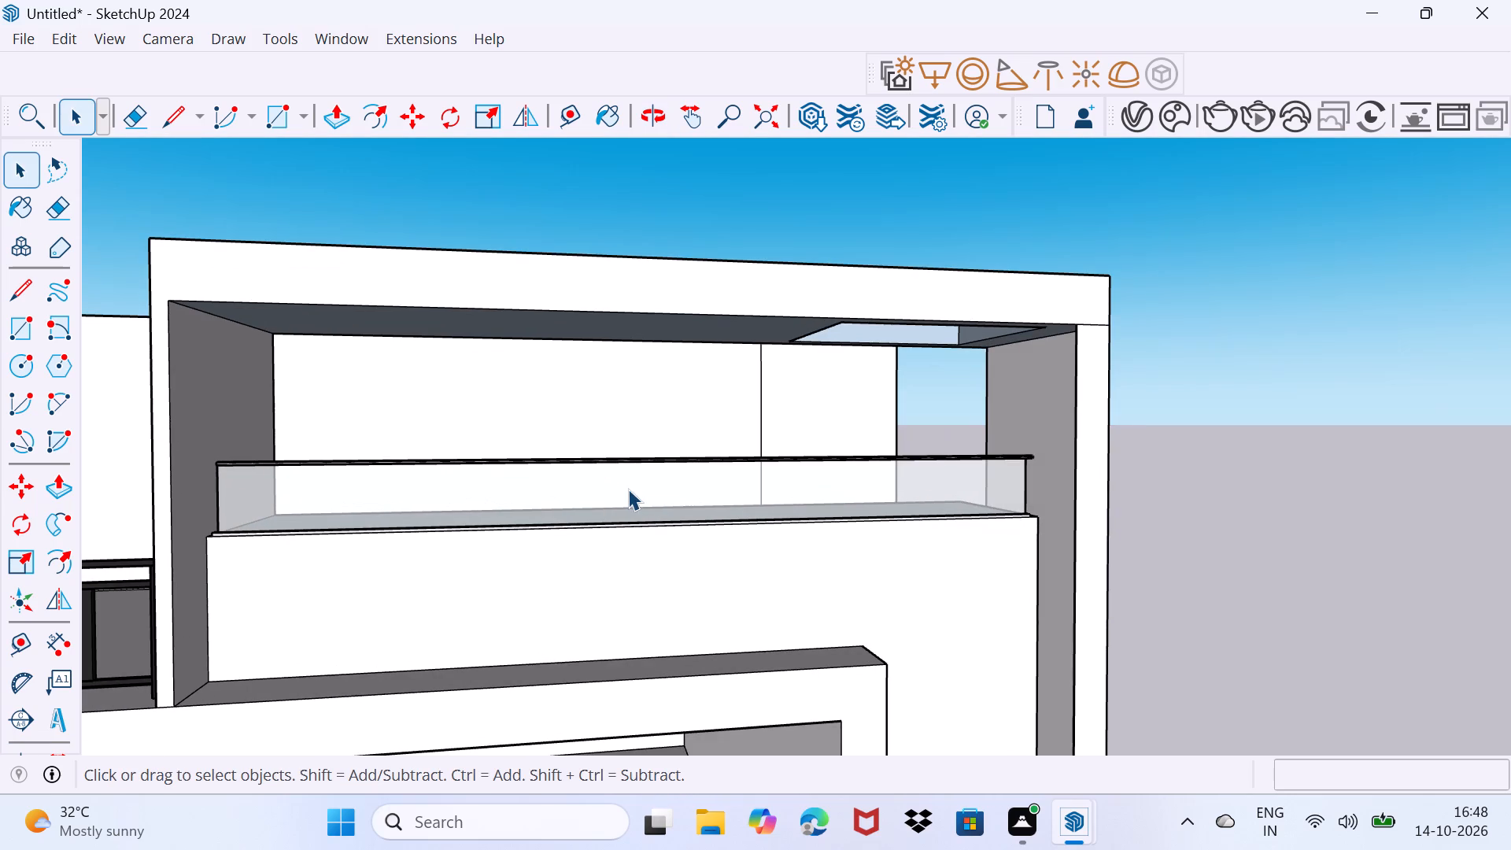
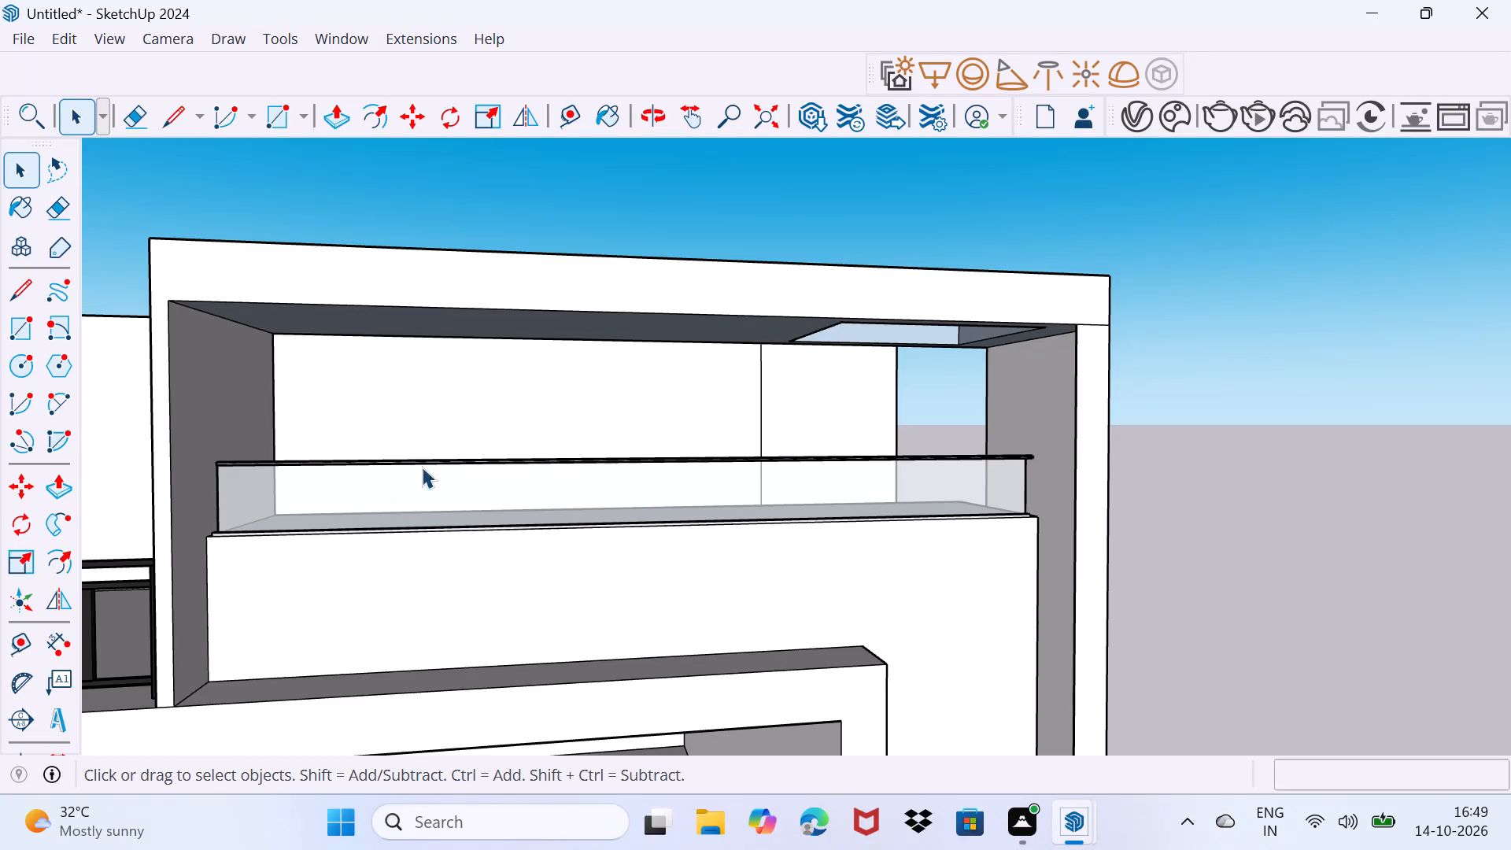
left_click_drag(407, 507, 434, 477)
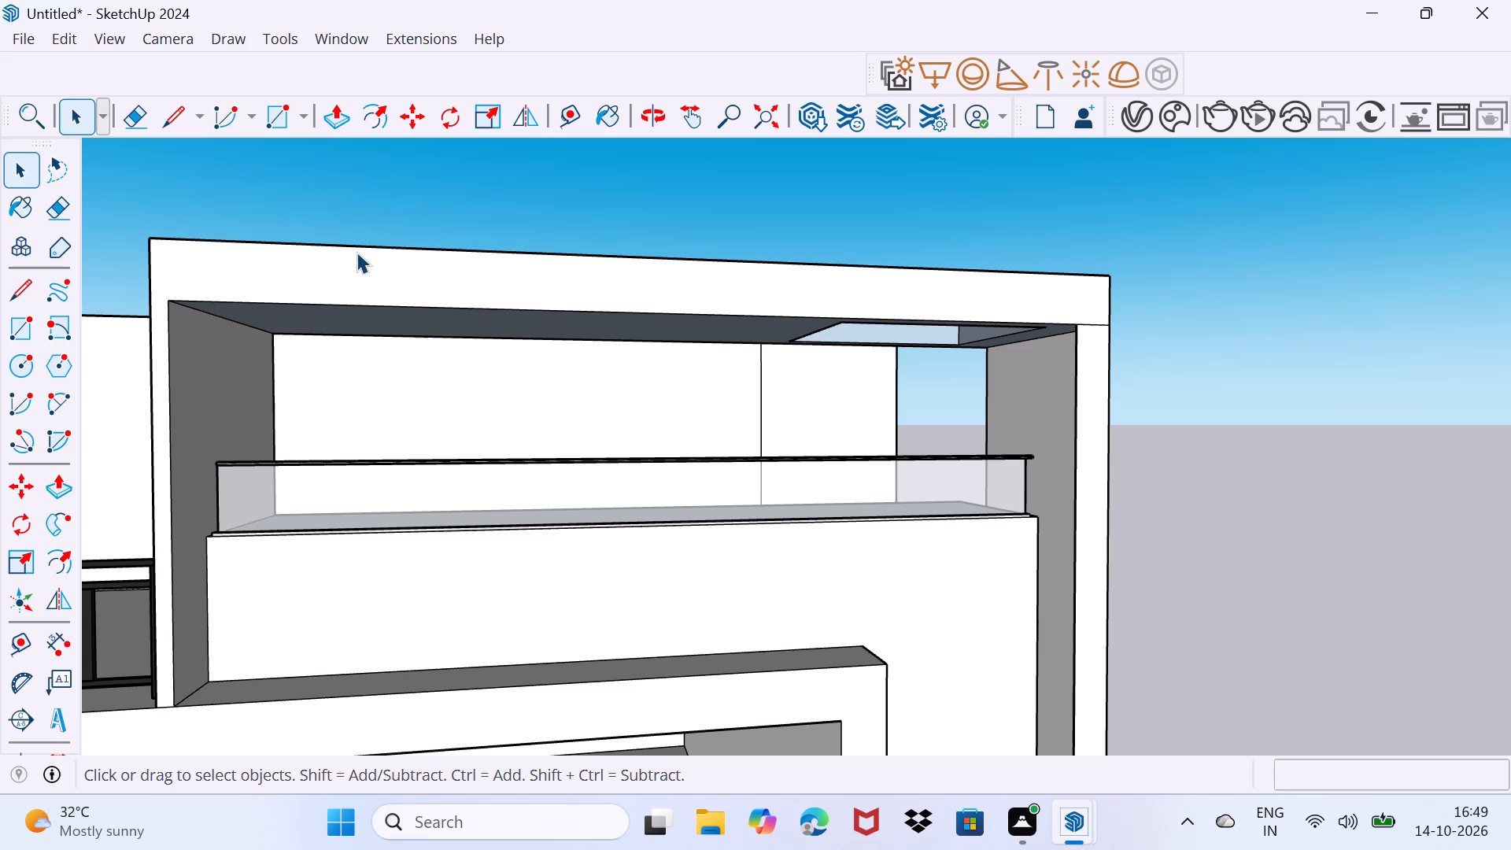
Draw an L of two connected 6" lines, one vertical and one horizontal toward the building, in the empty space beside it.
key("l")
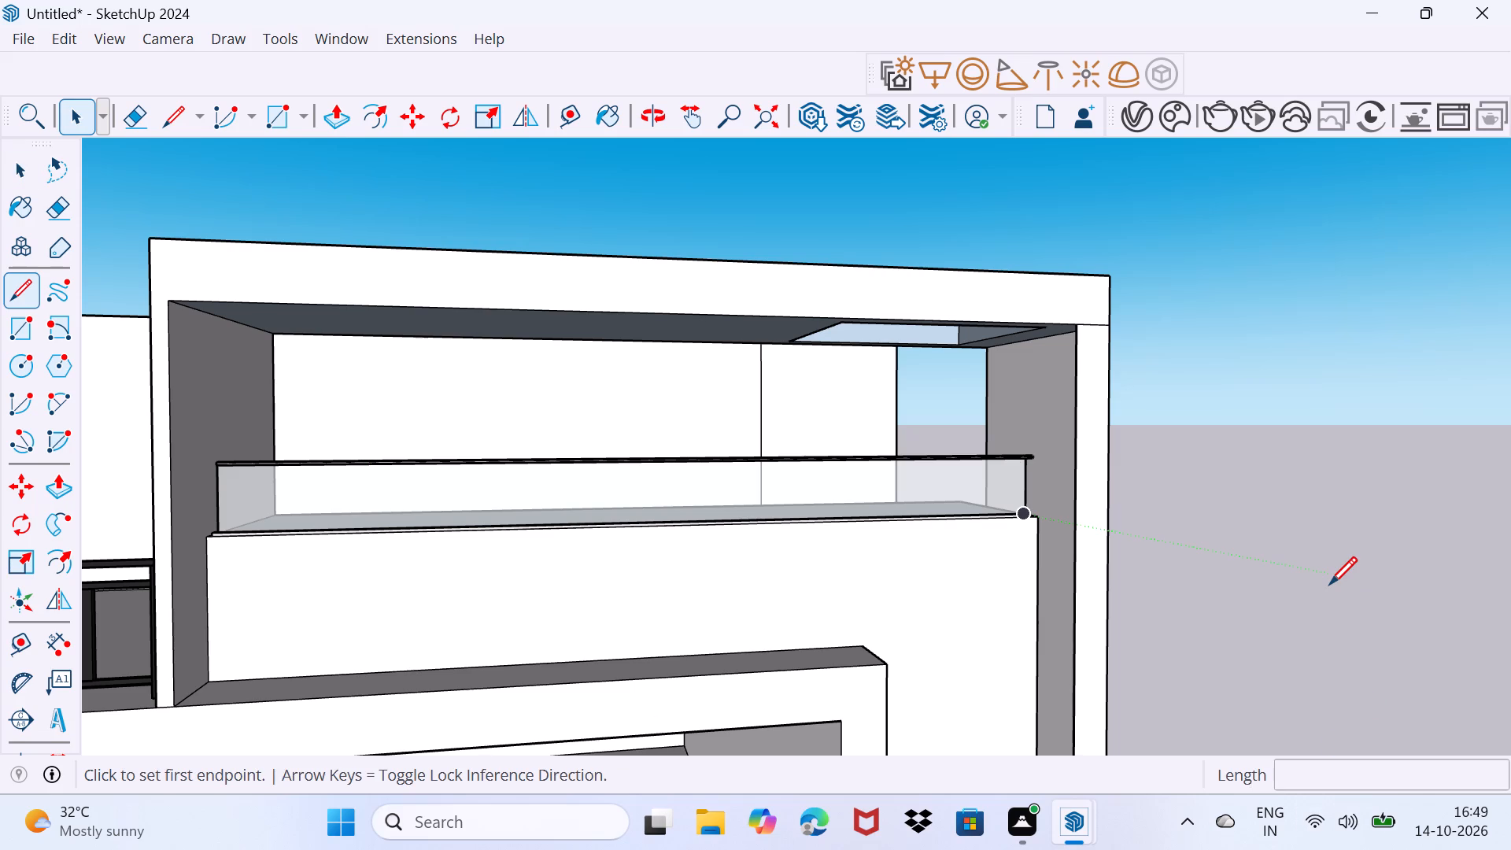
left_click_drag(1321, 587, 1323, 559)
left_click(1313, 547)
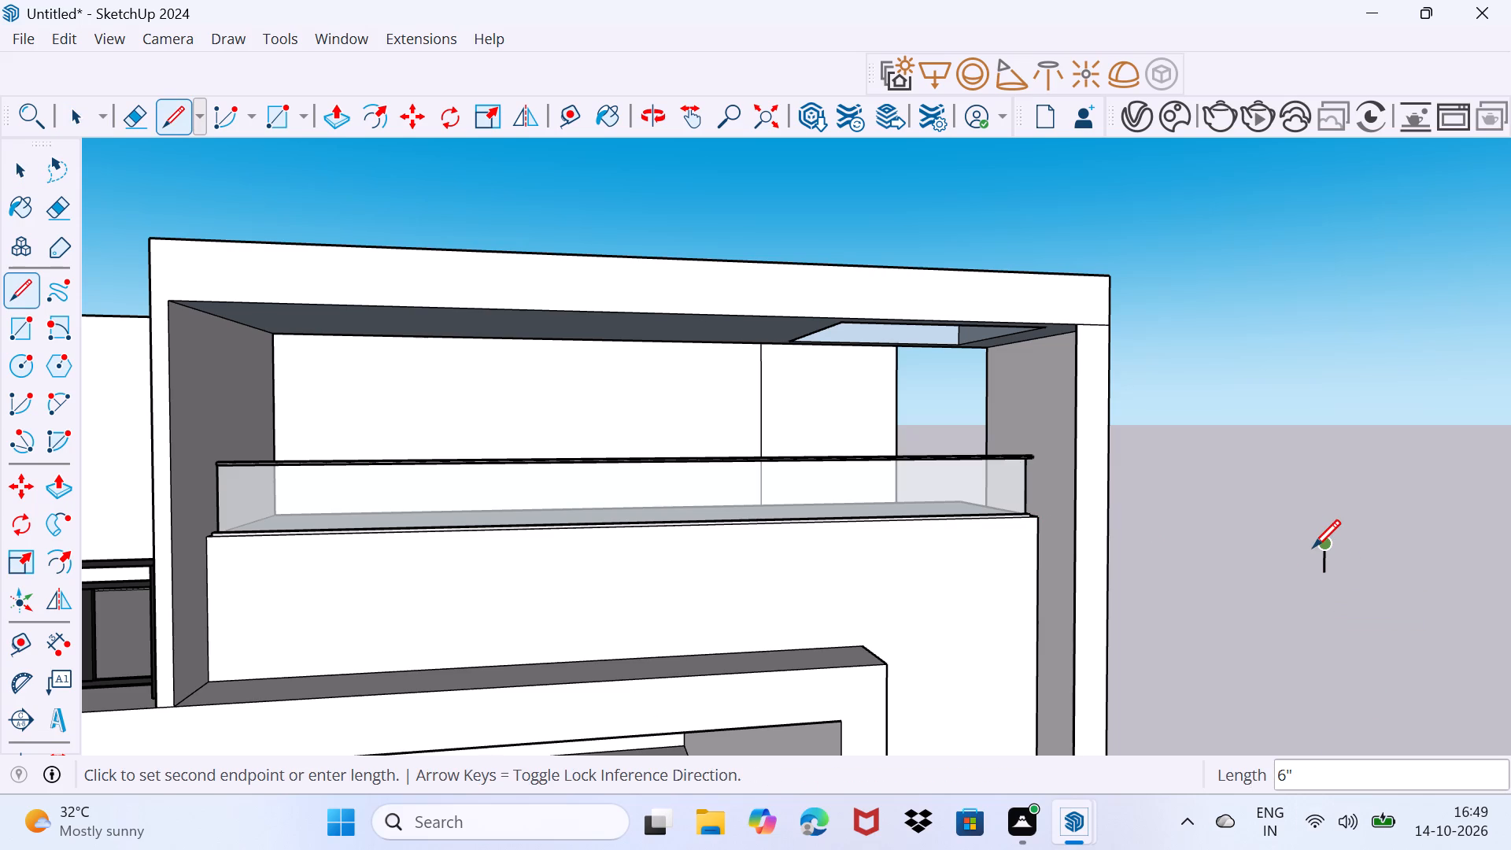
left_click(1312, 548)
left_click(1312, 548)
left_click_drag(1312, 548, 1313, 574)
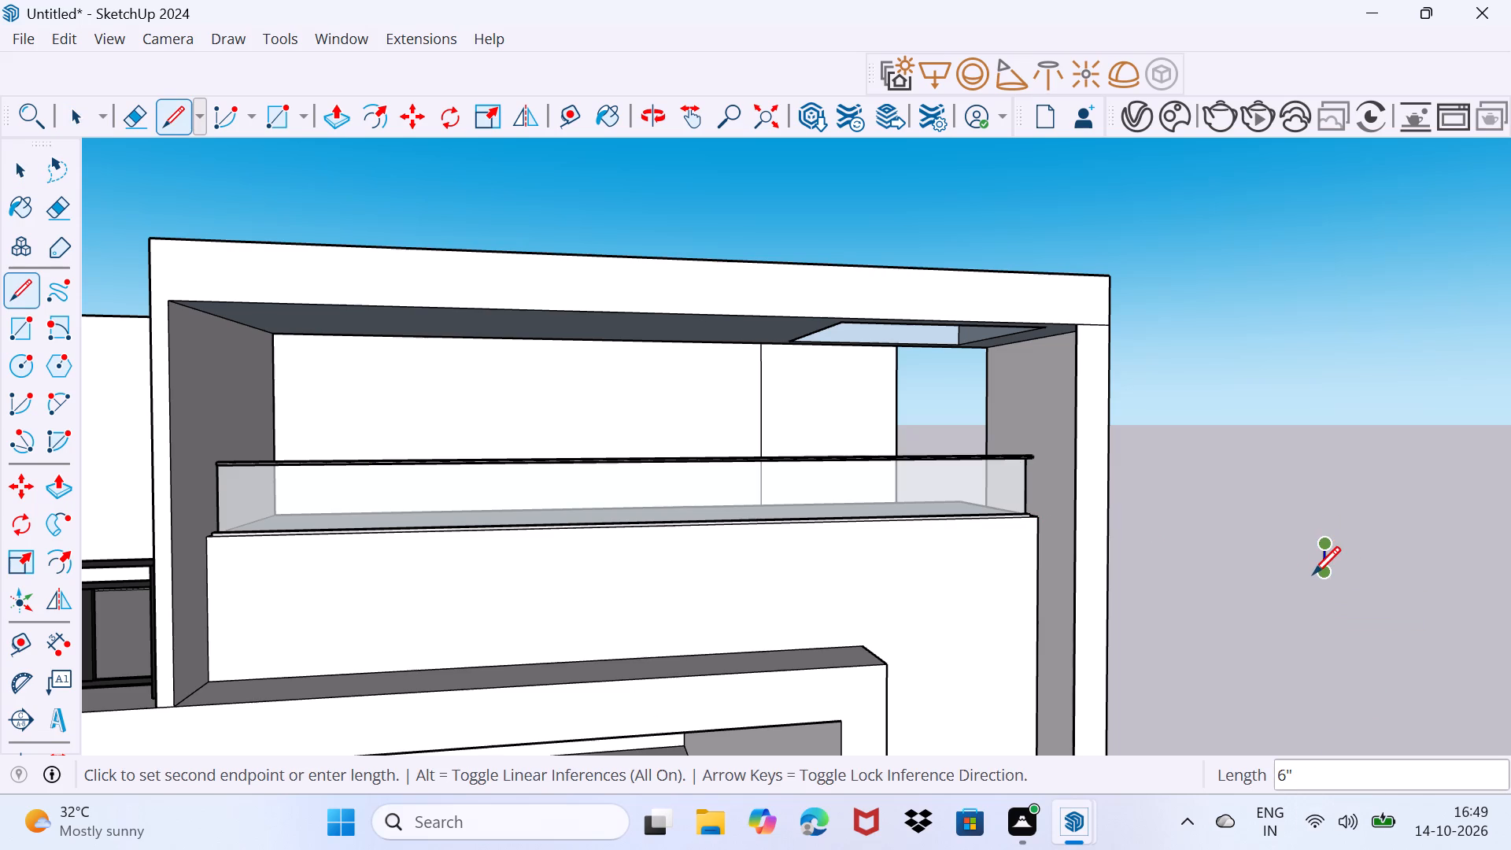
left_click(1313, 574)
left_click(1310, 566)
left_click(1309, 567)
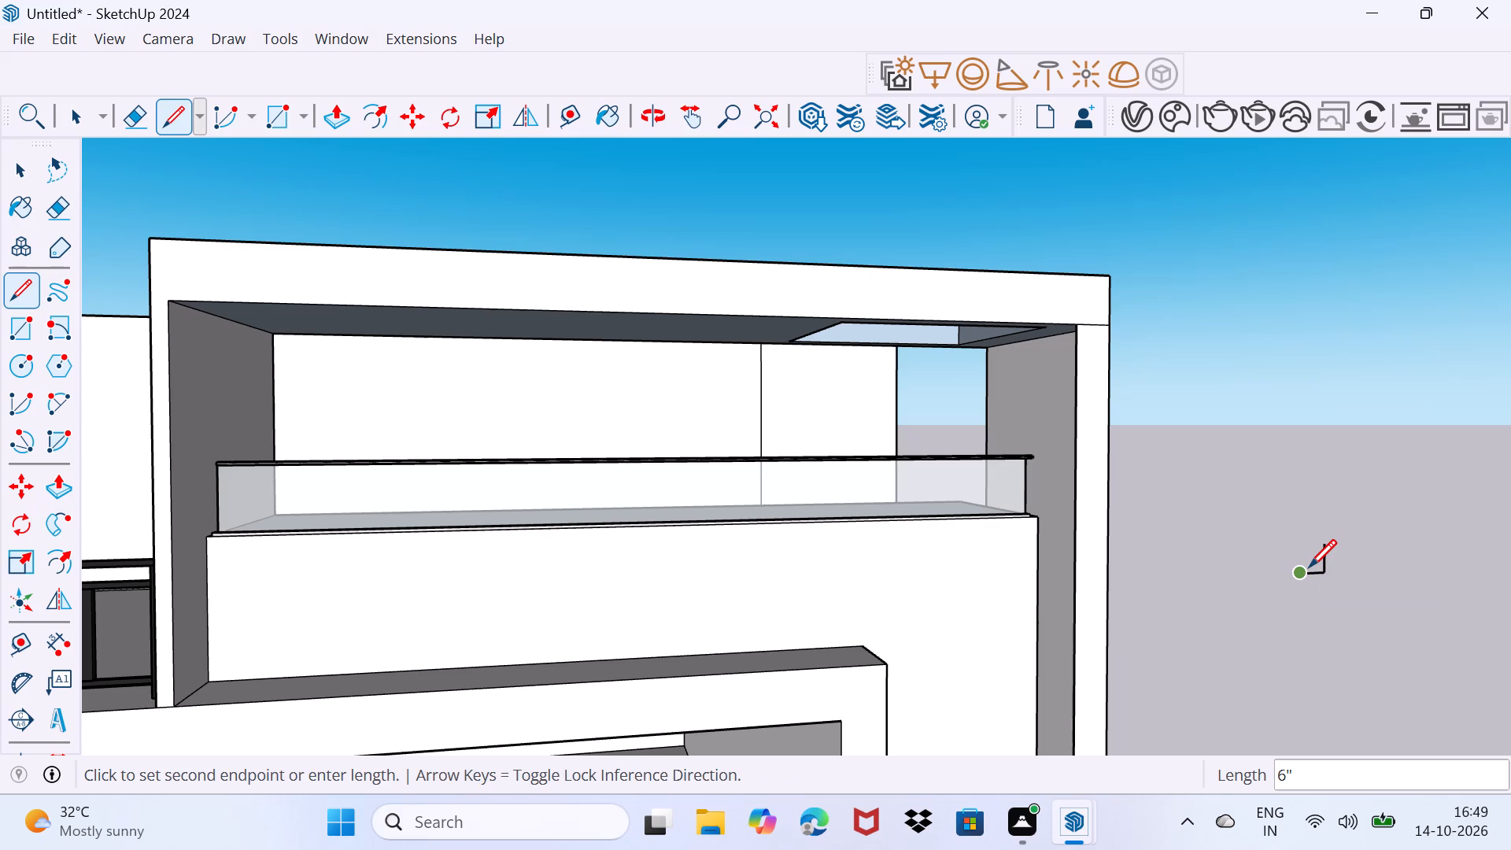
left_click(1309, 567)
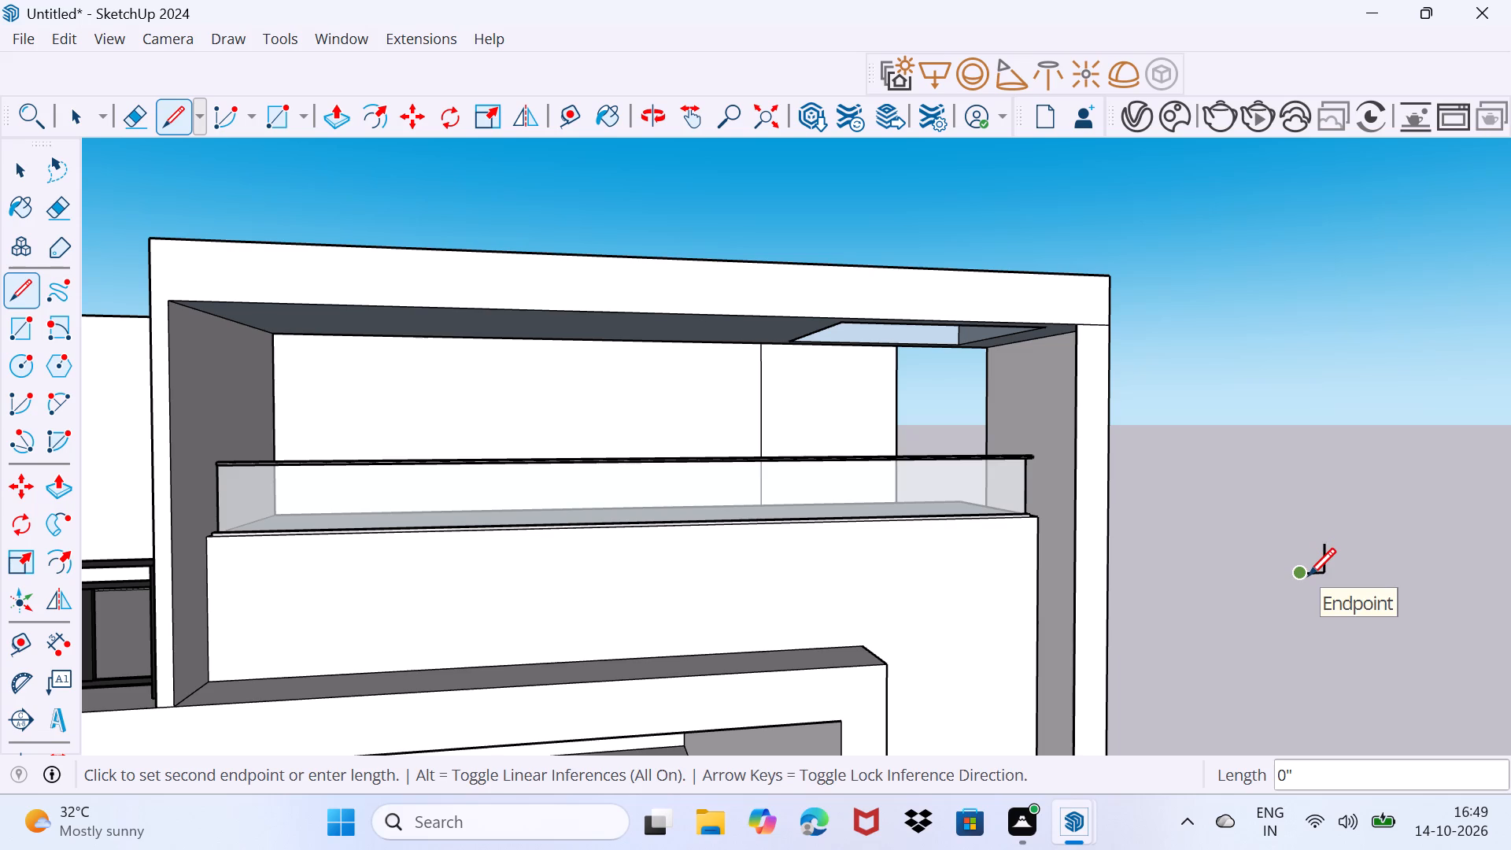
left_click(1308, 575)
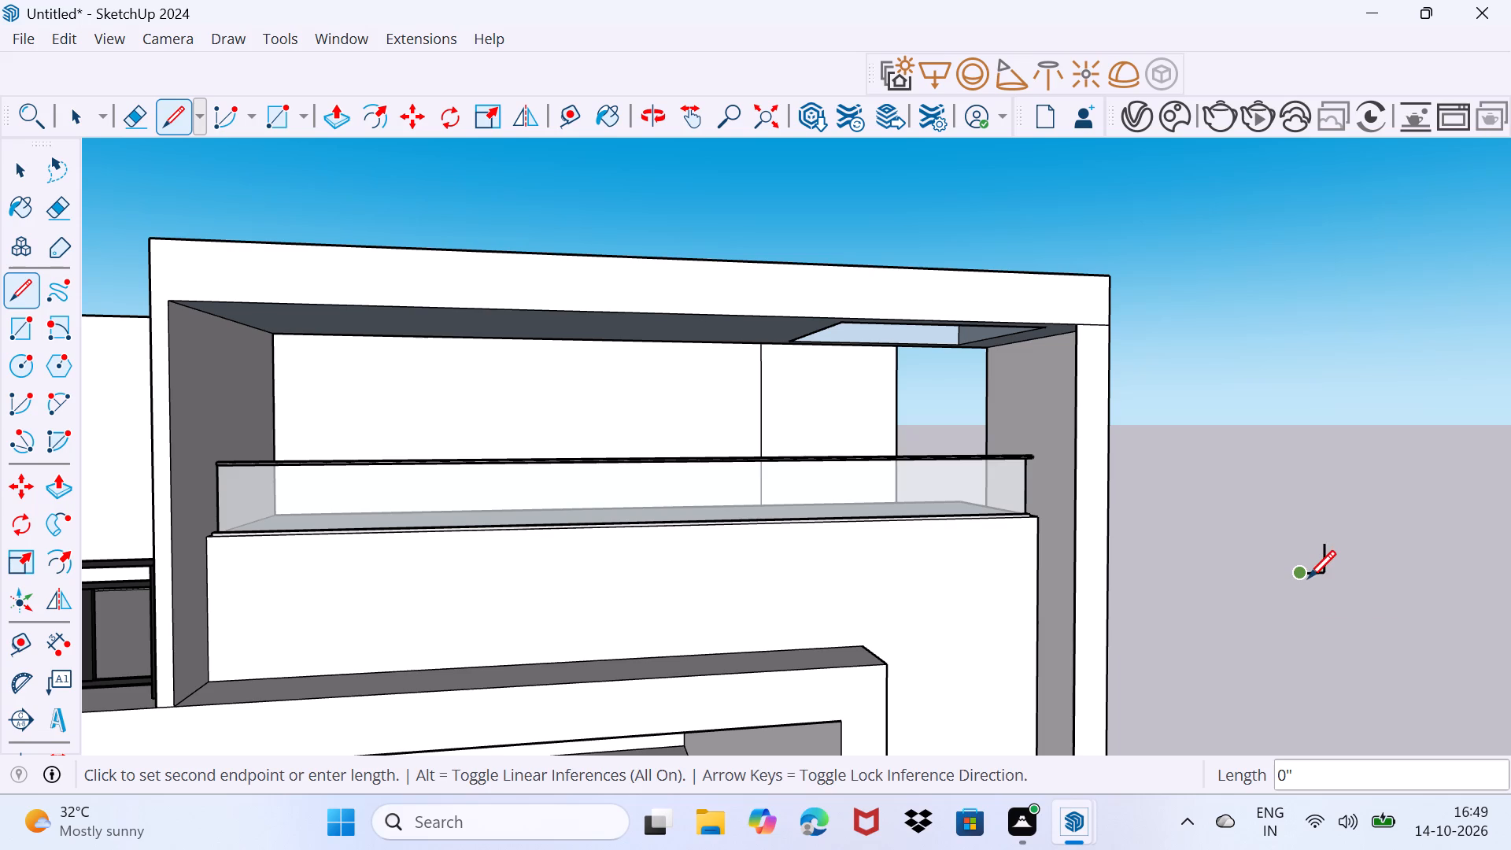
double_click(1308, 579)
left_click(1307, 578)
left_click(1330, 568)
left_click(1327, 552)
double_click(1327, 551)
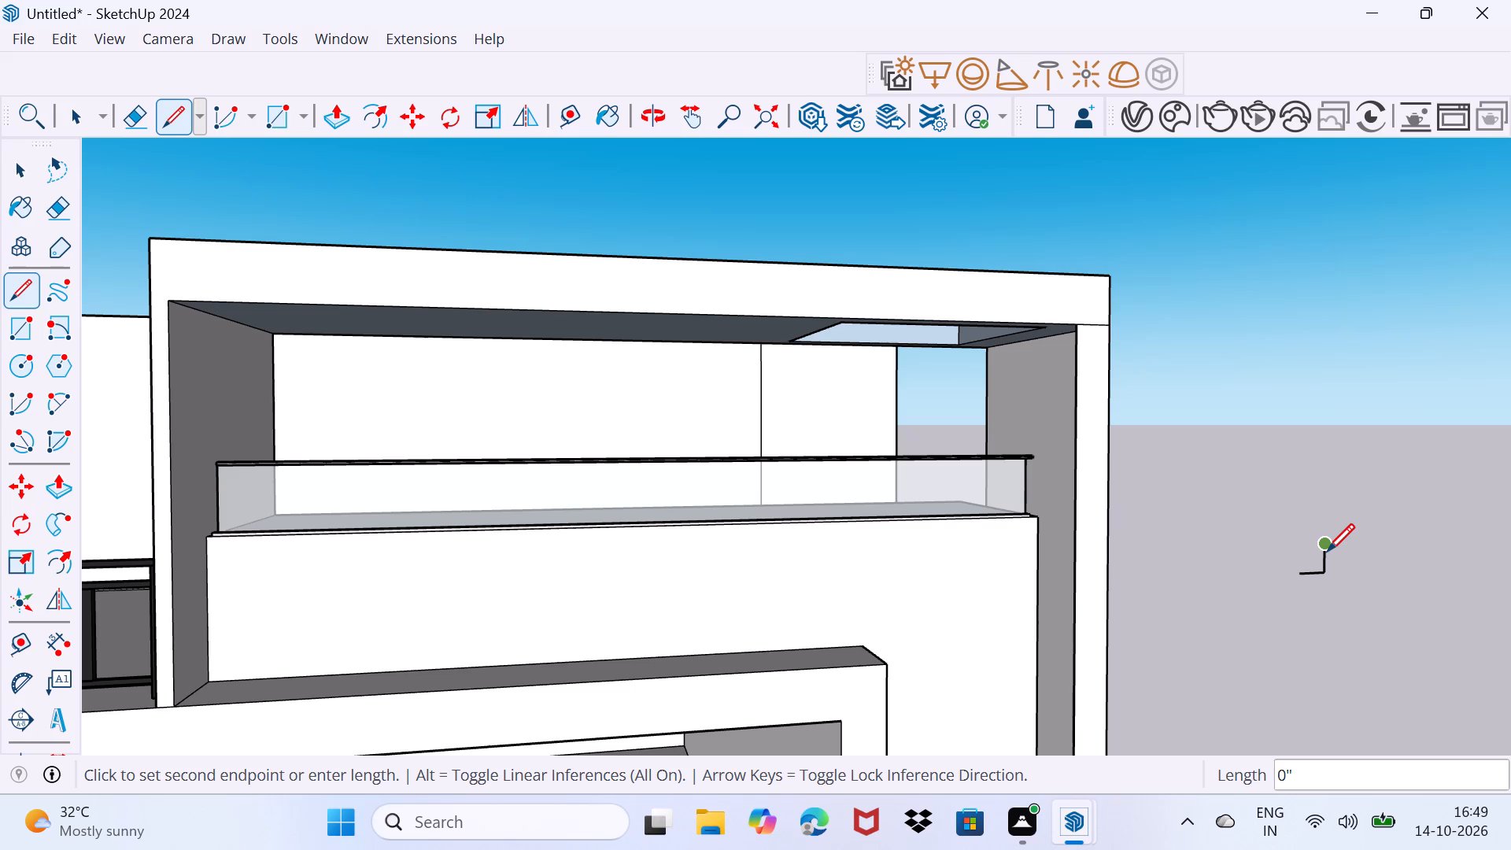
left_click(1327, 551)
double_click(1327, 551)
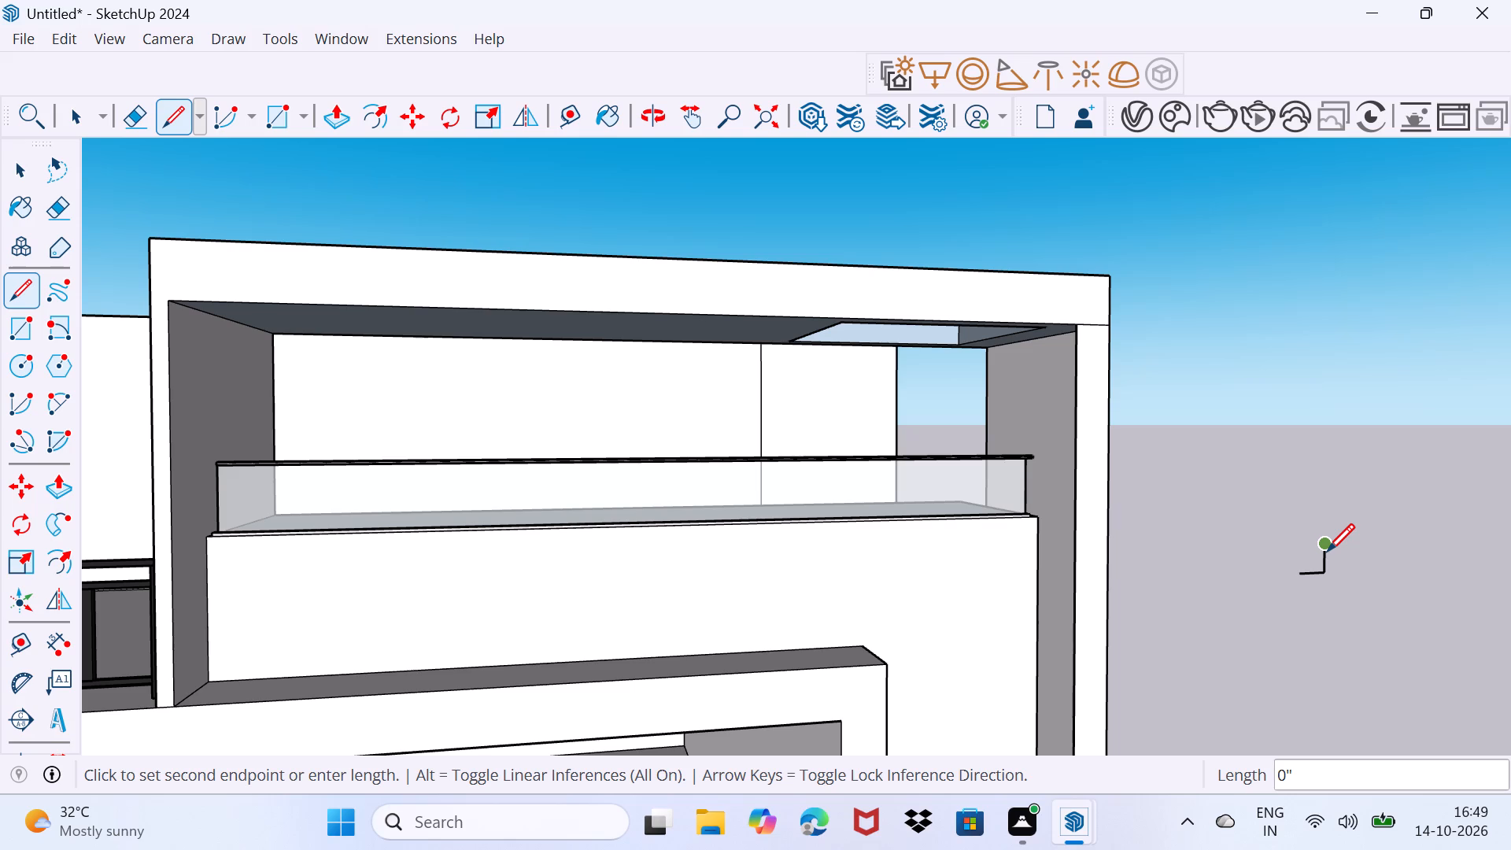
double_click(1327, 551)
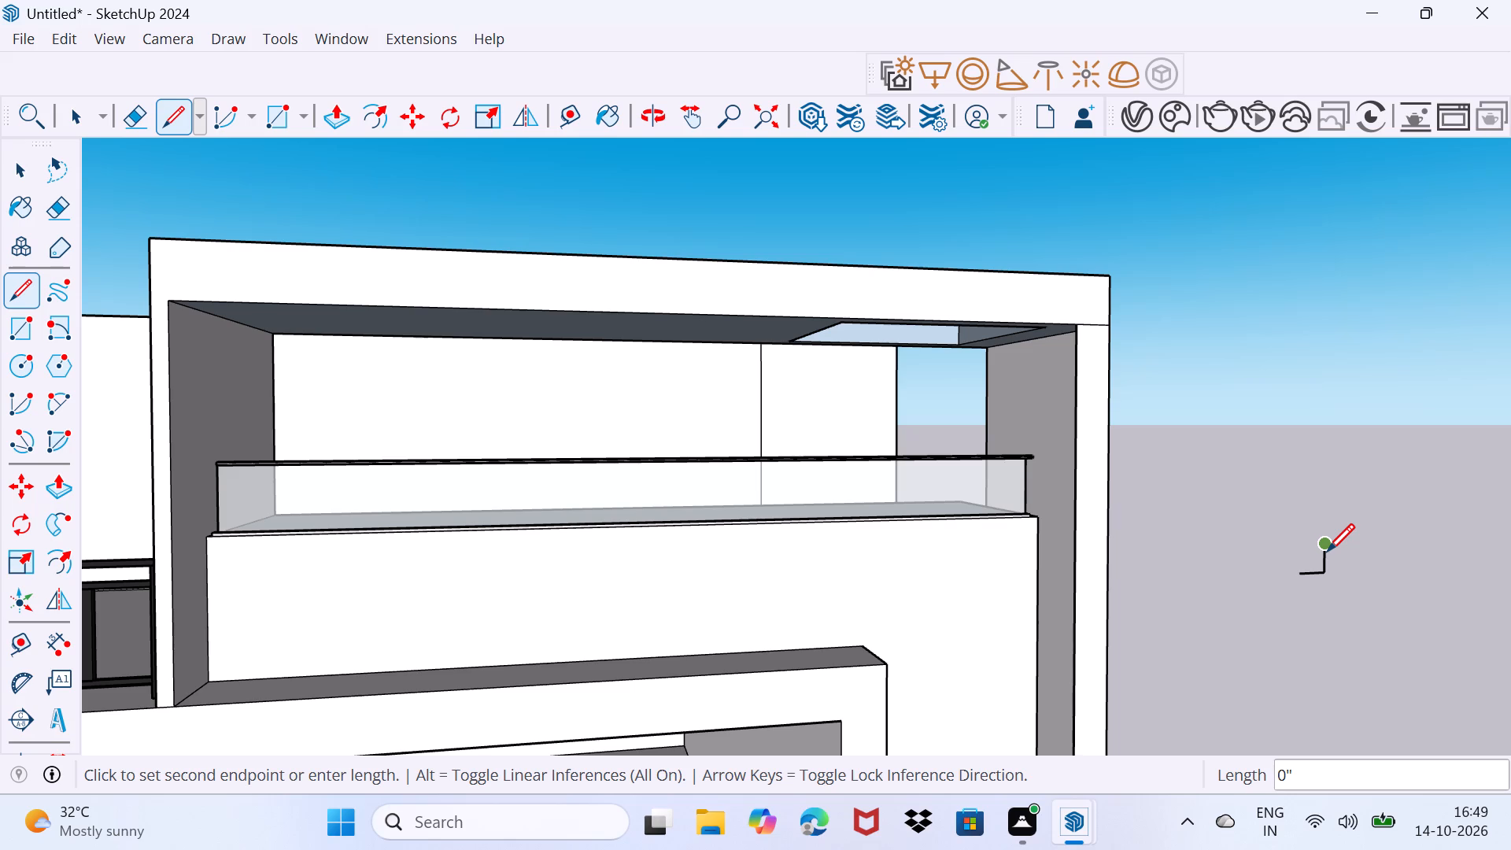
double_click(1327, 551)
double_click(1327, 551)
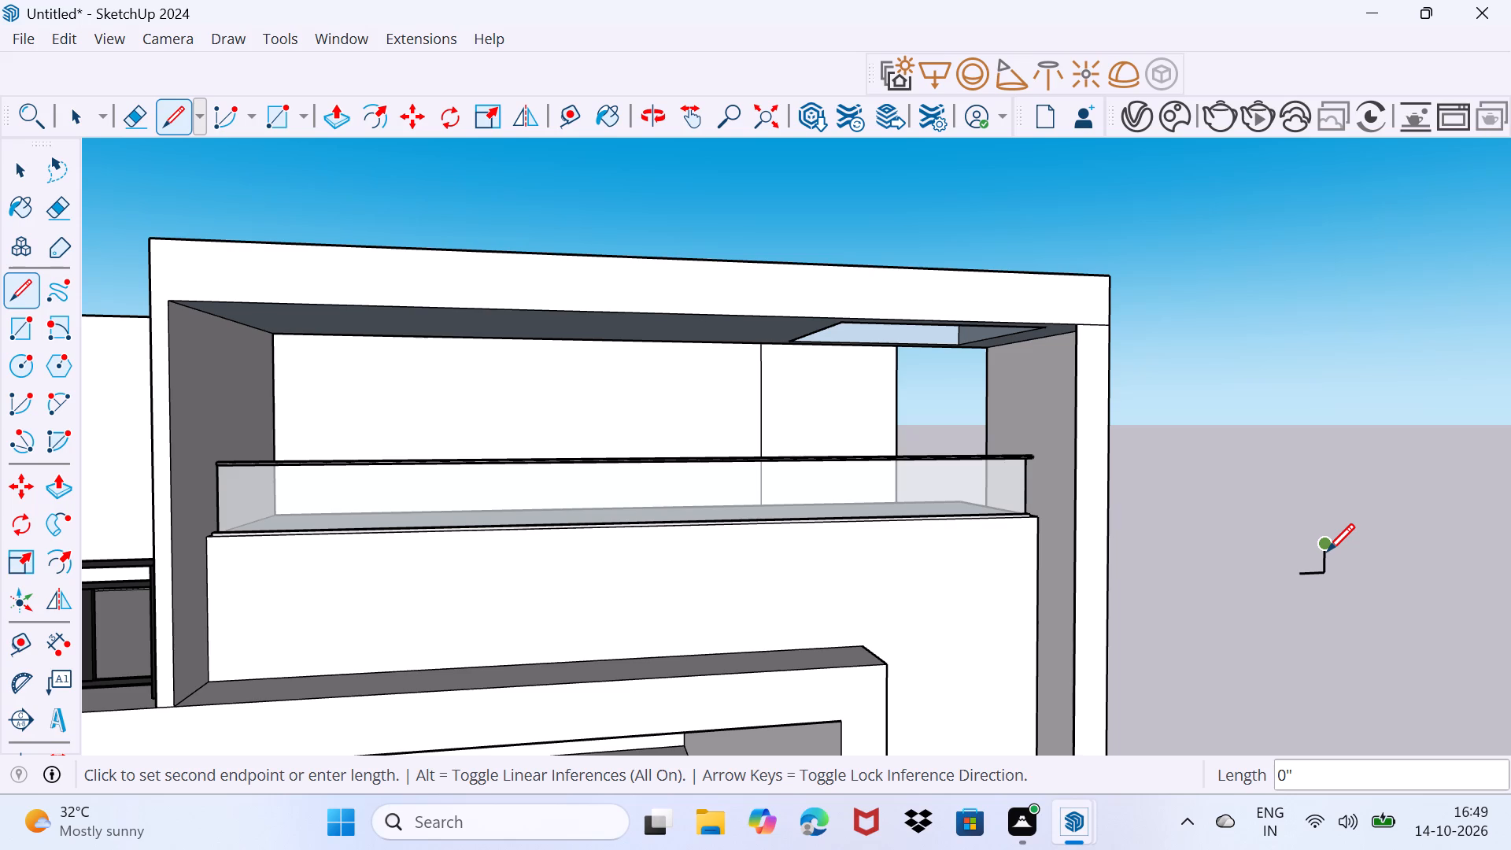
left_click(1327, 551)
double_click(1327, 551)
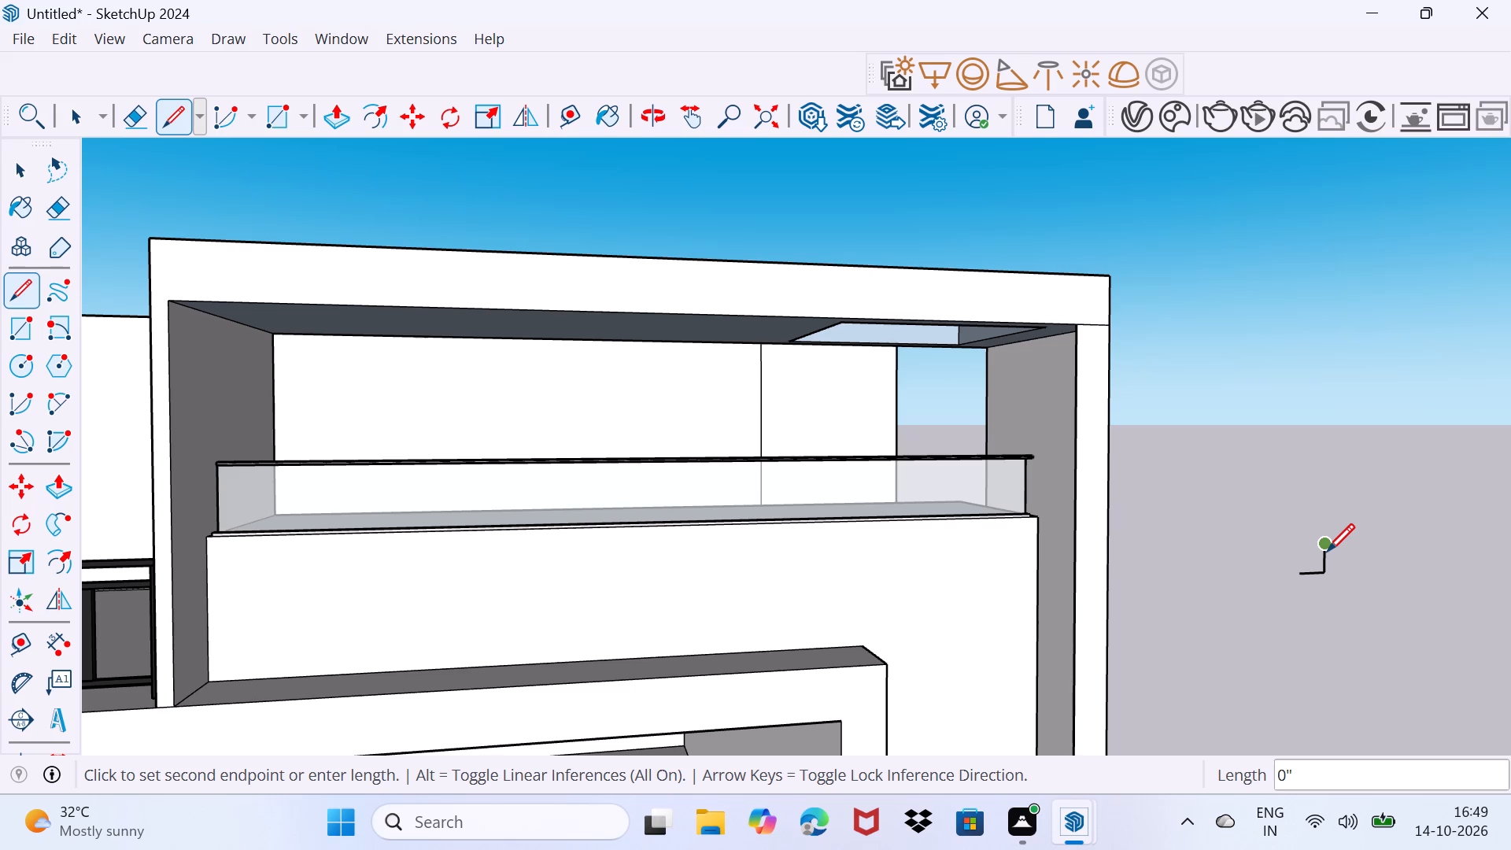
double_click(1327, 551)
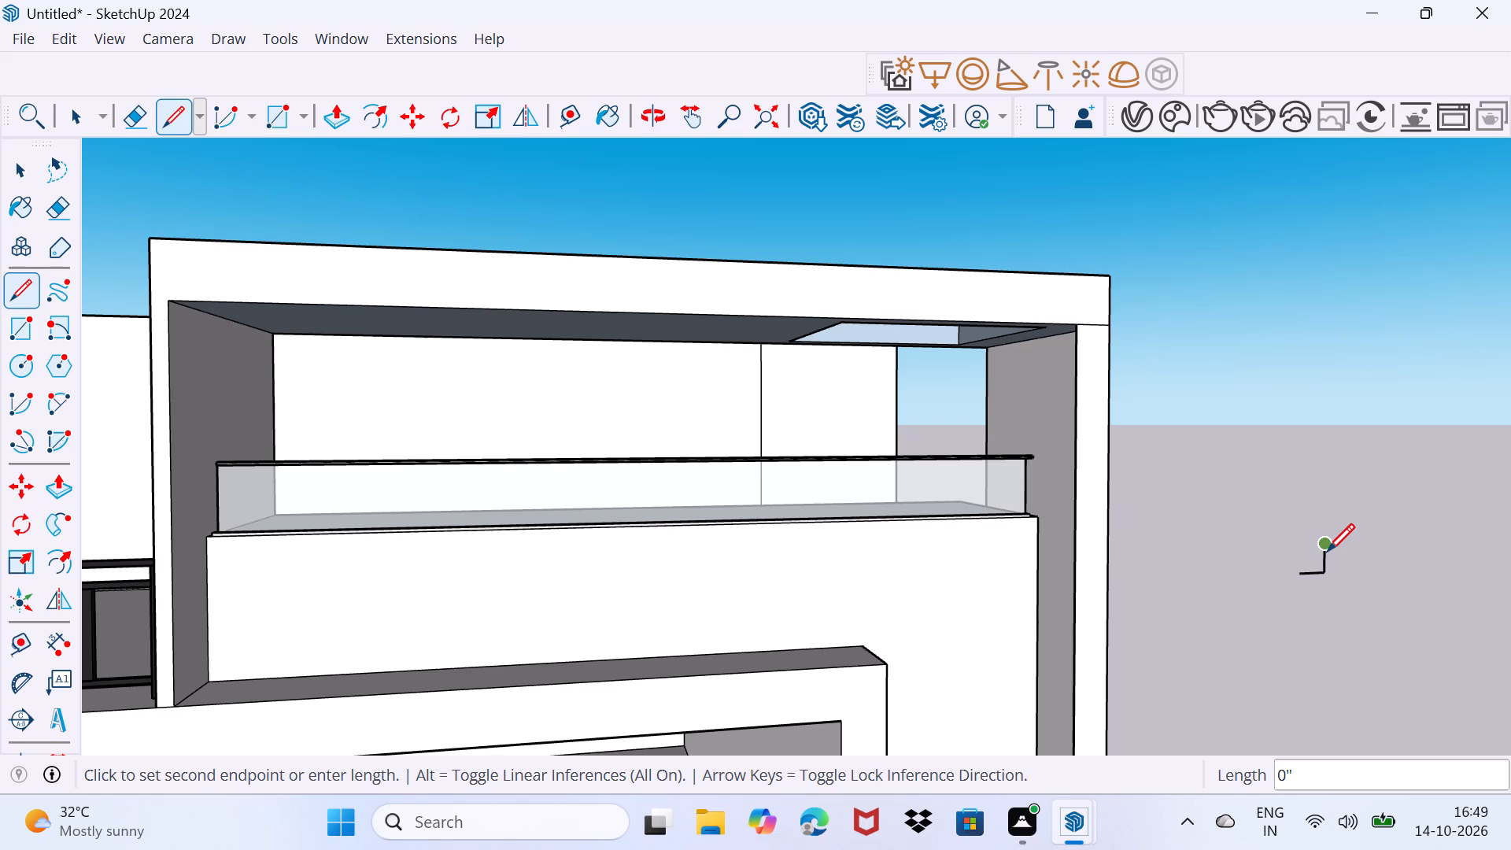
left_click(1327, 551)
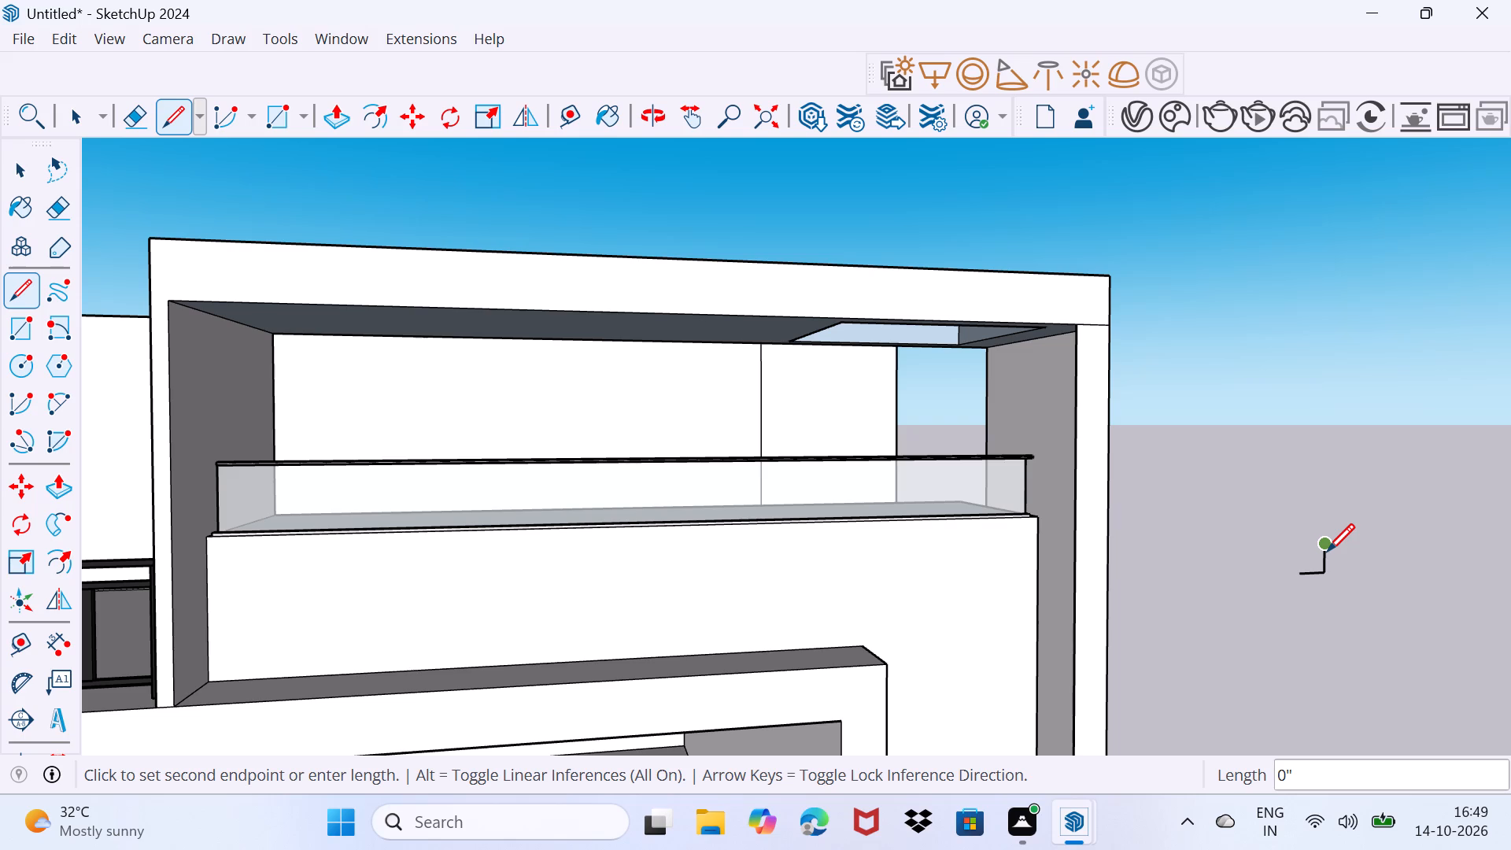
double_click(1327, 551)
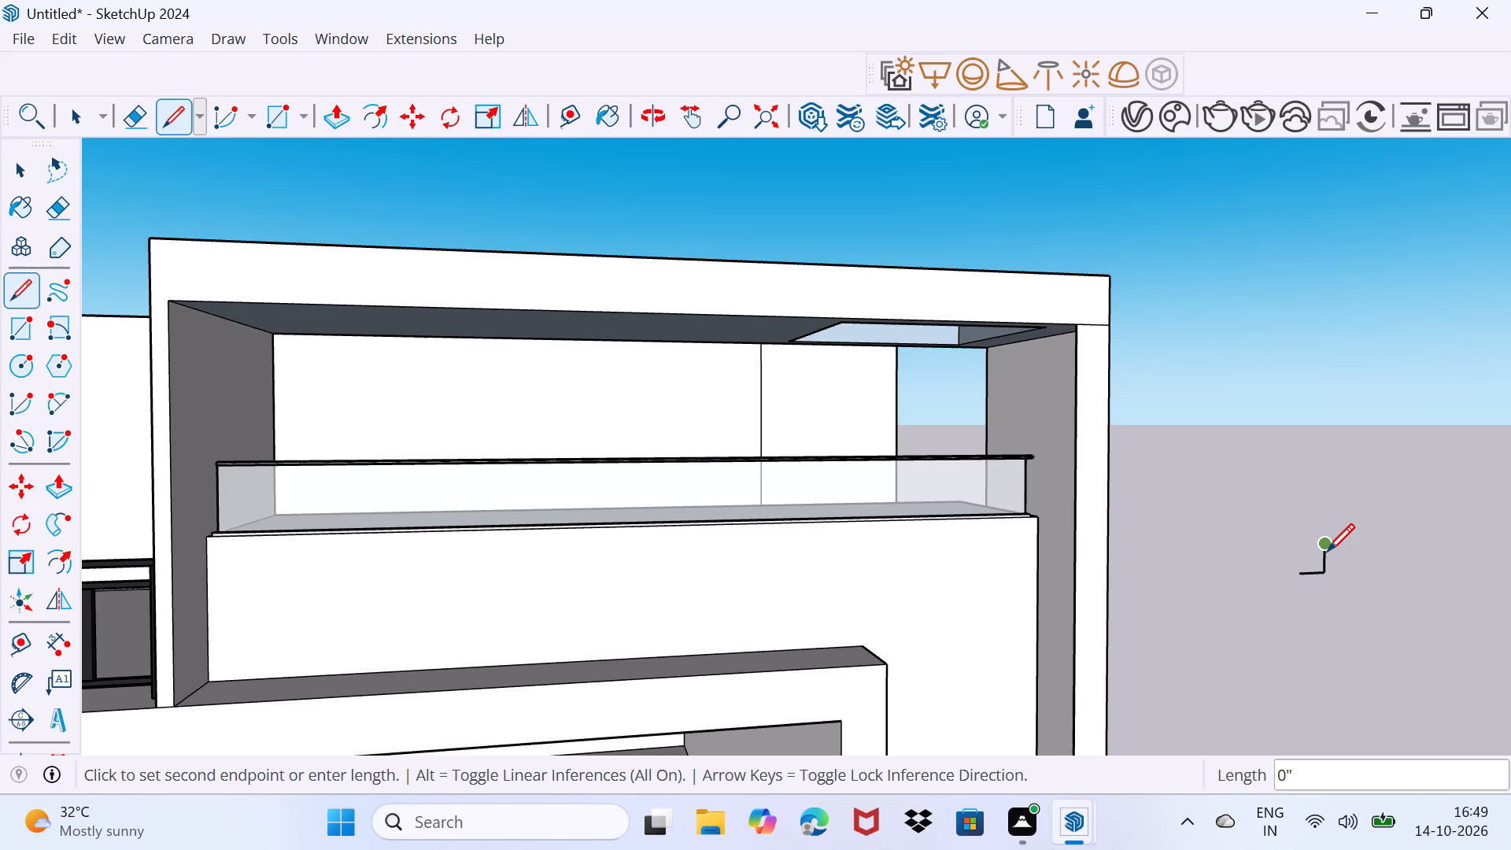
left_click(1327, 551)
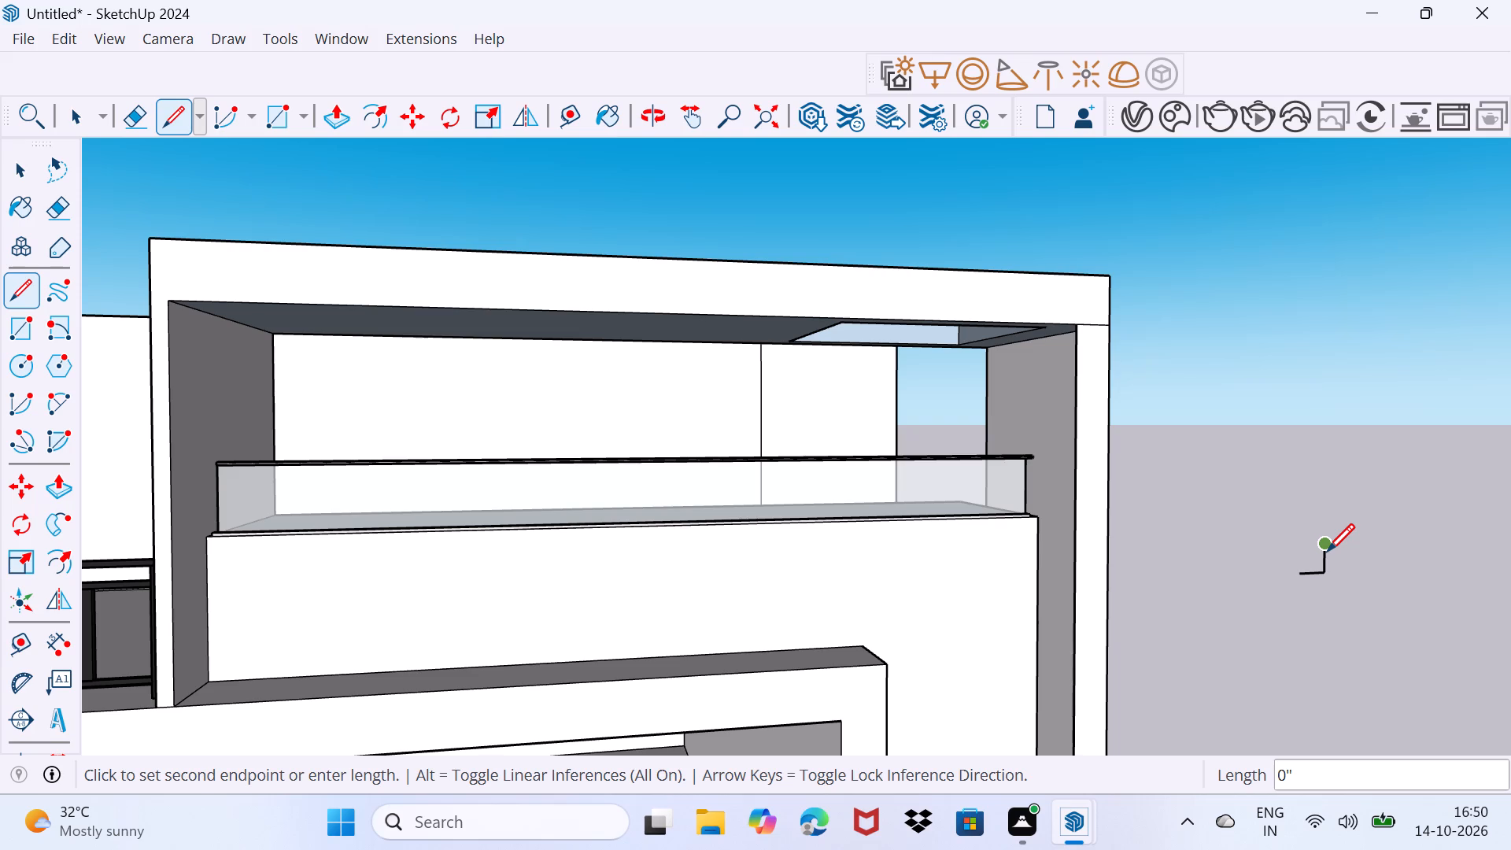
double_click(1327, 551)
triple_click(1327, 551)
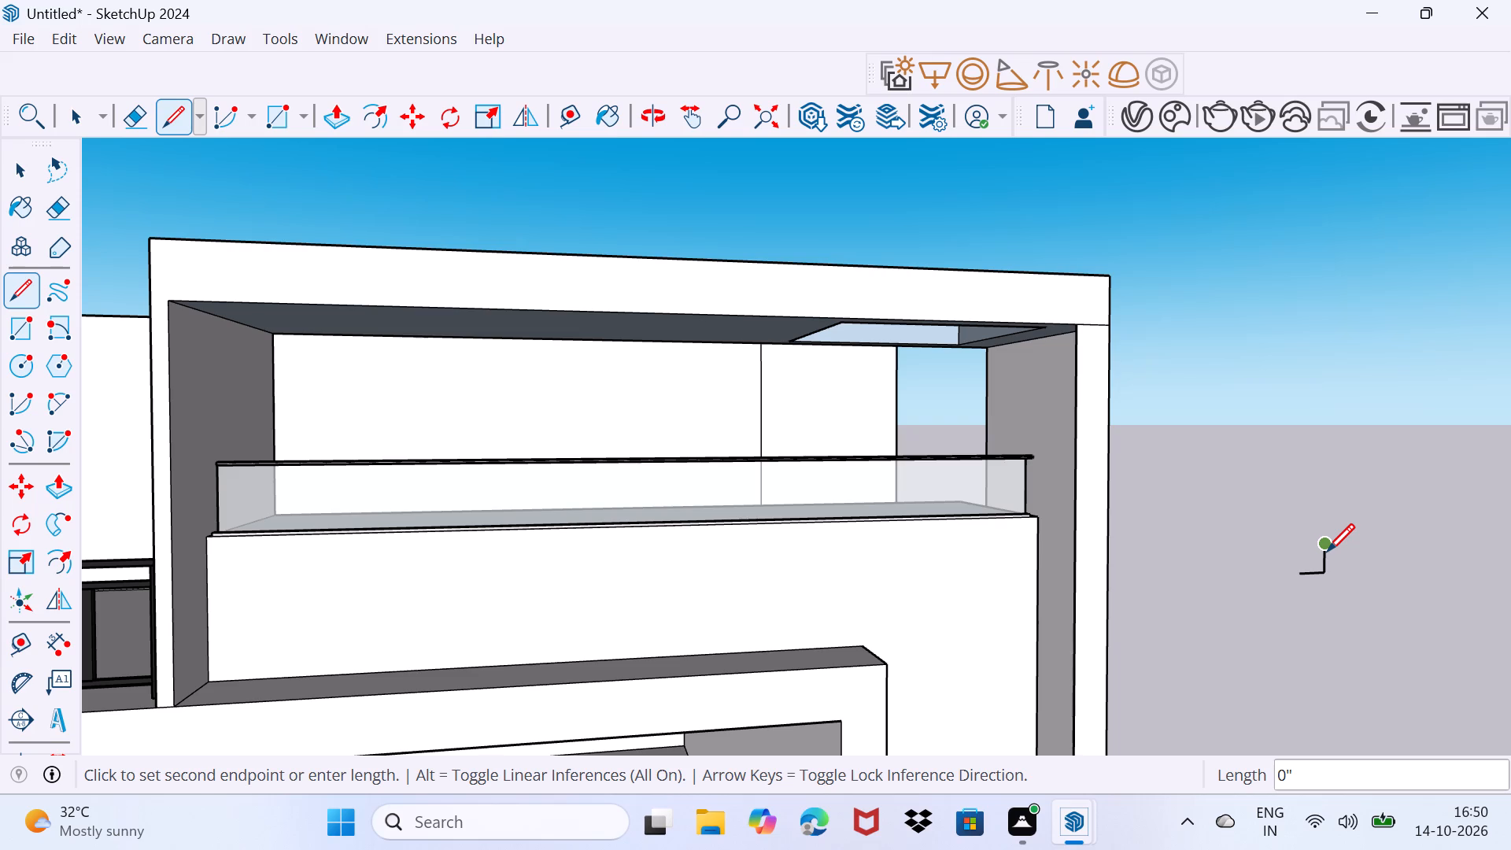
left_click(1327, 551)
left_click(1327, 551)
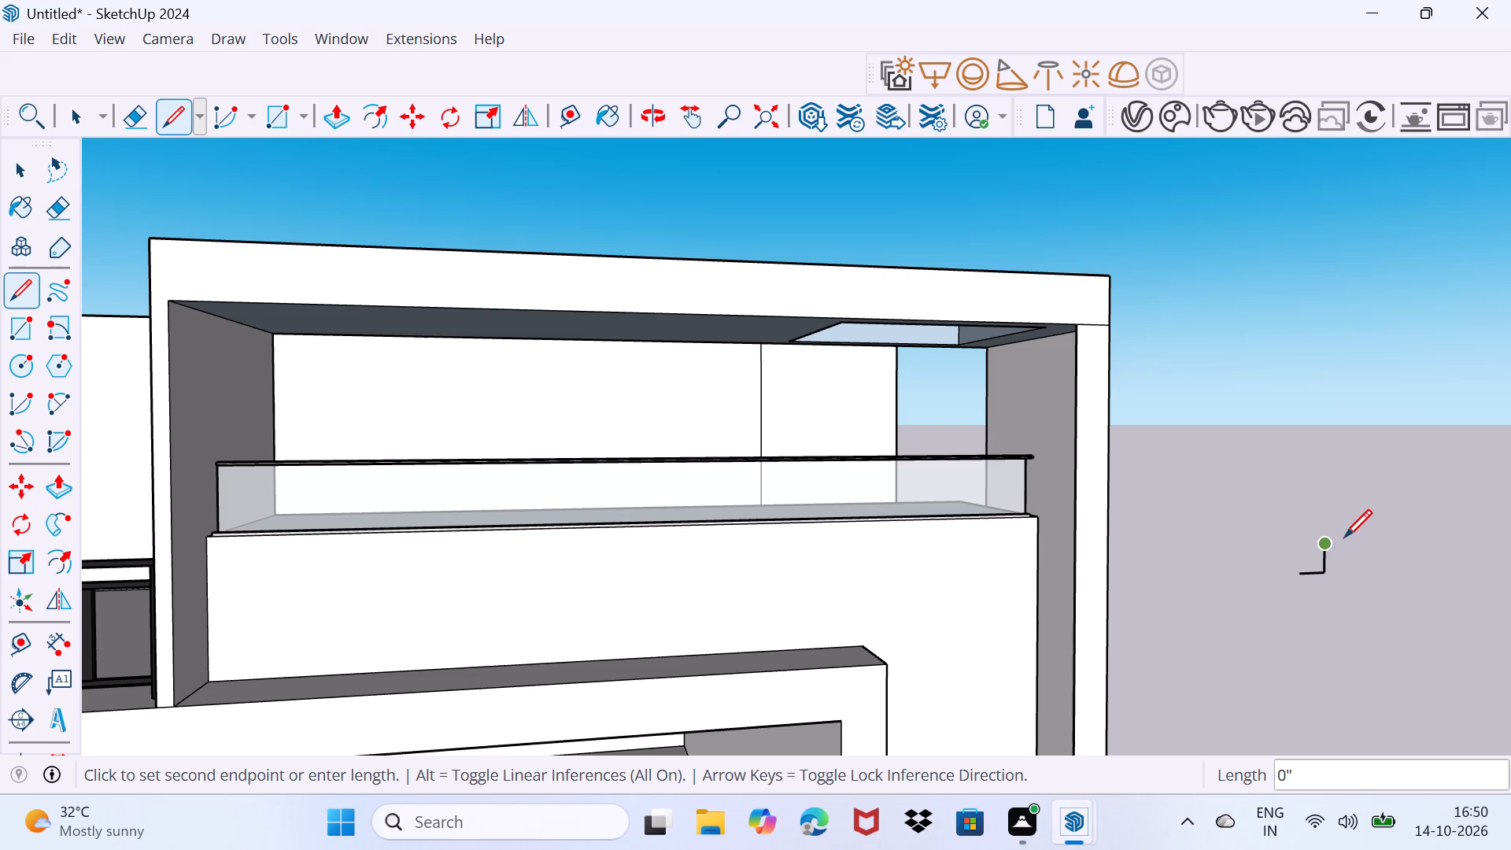
Draw a closed 6" square from the top end of the L's vertical line, on the side away from the building.
left_click(1343, 531)
left_click(1345, 523)
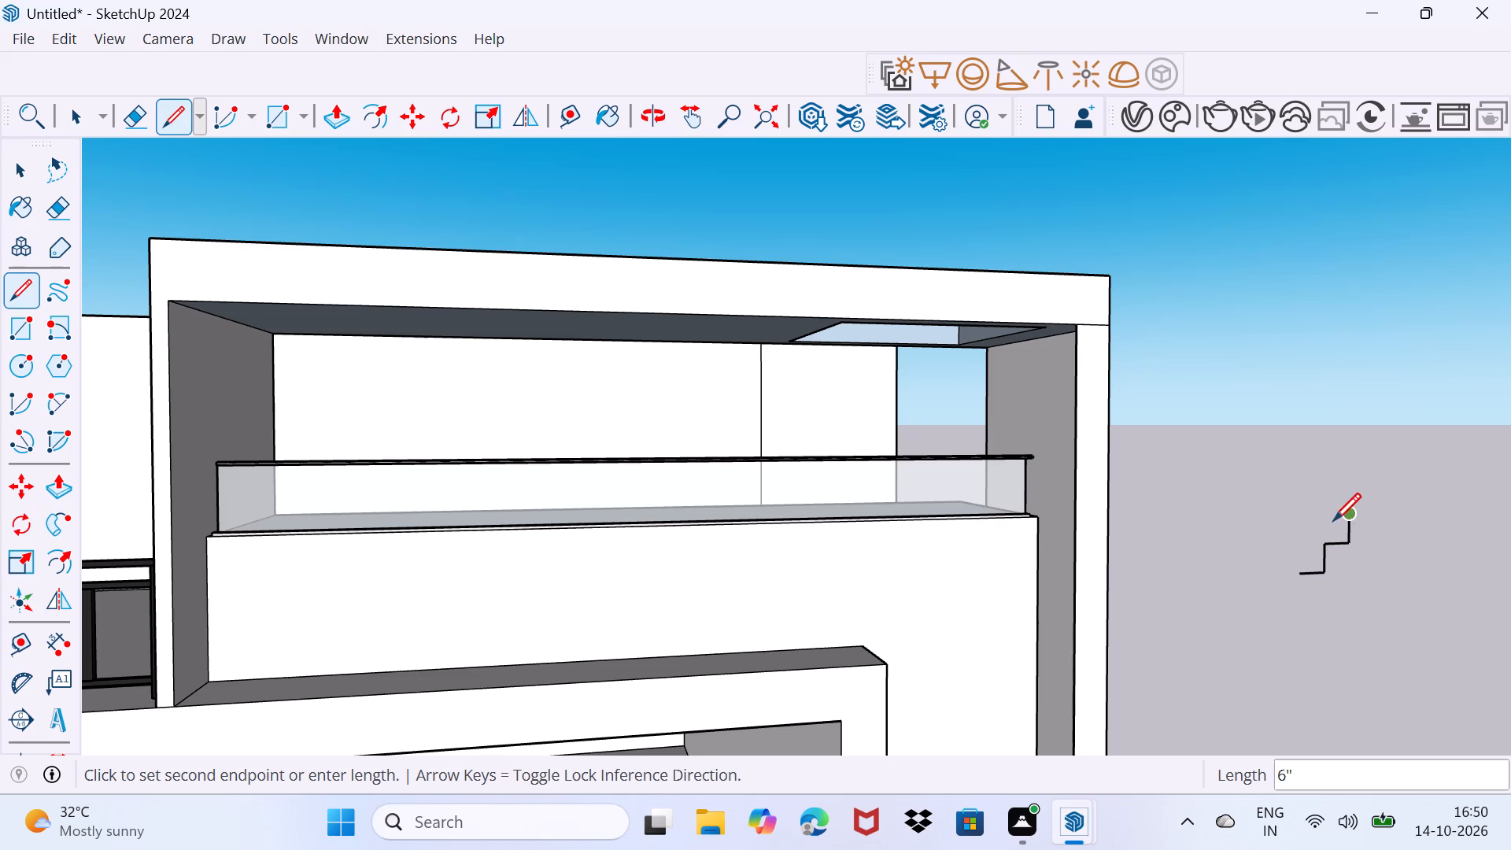
left_click(1332, 519)
left_click(1328, 535)
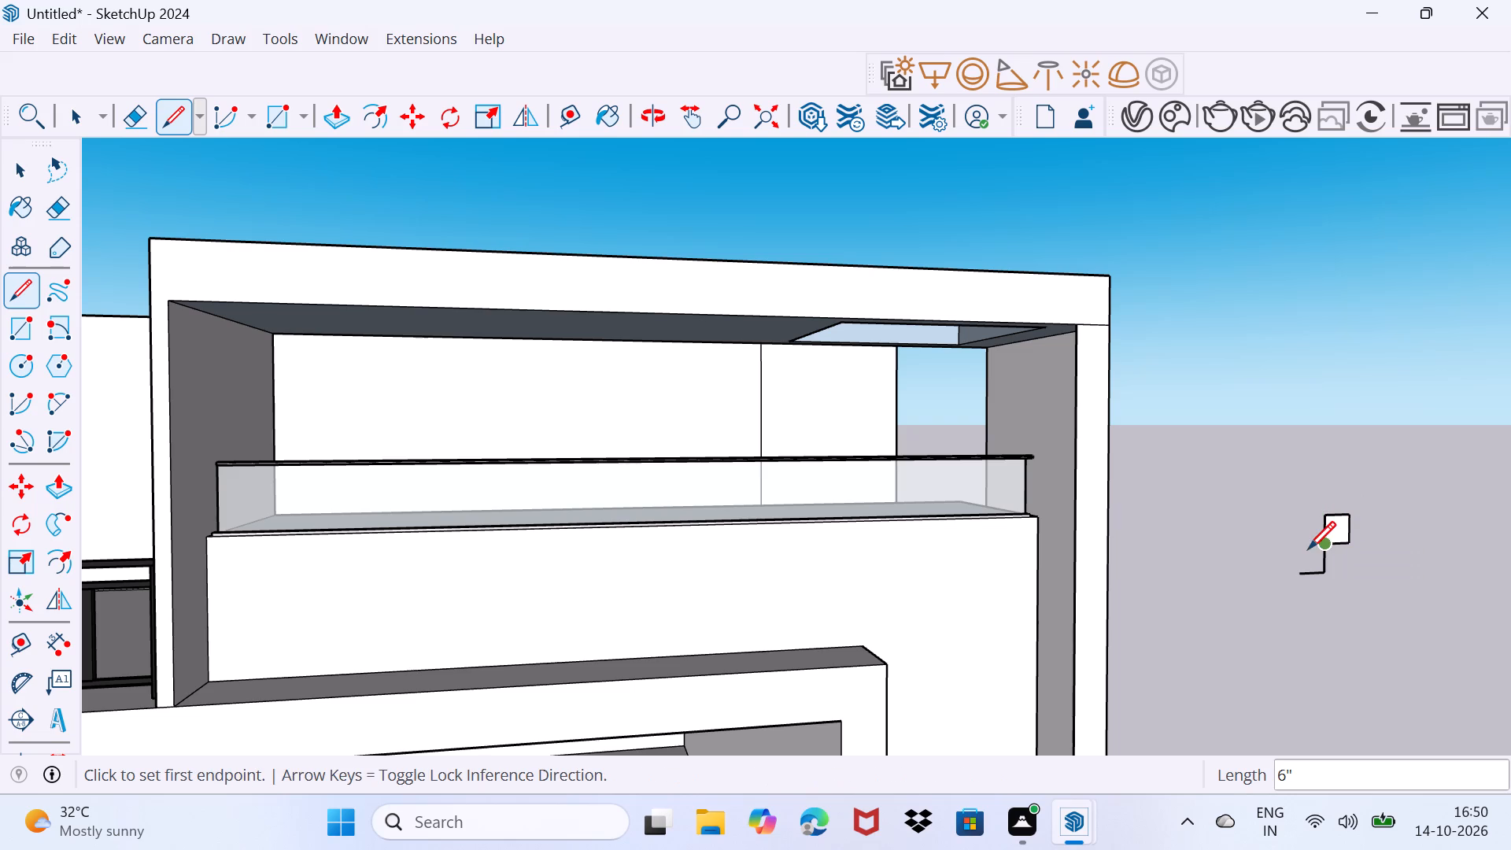
Close the L into a triangle with a diagonal of about 8 1/2" from its free end to the square's lower corner.
left_click(1300, 568)
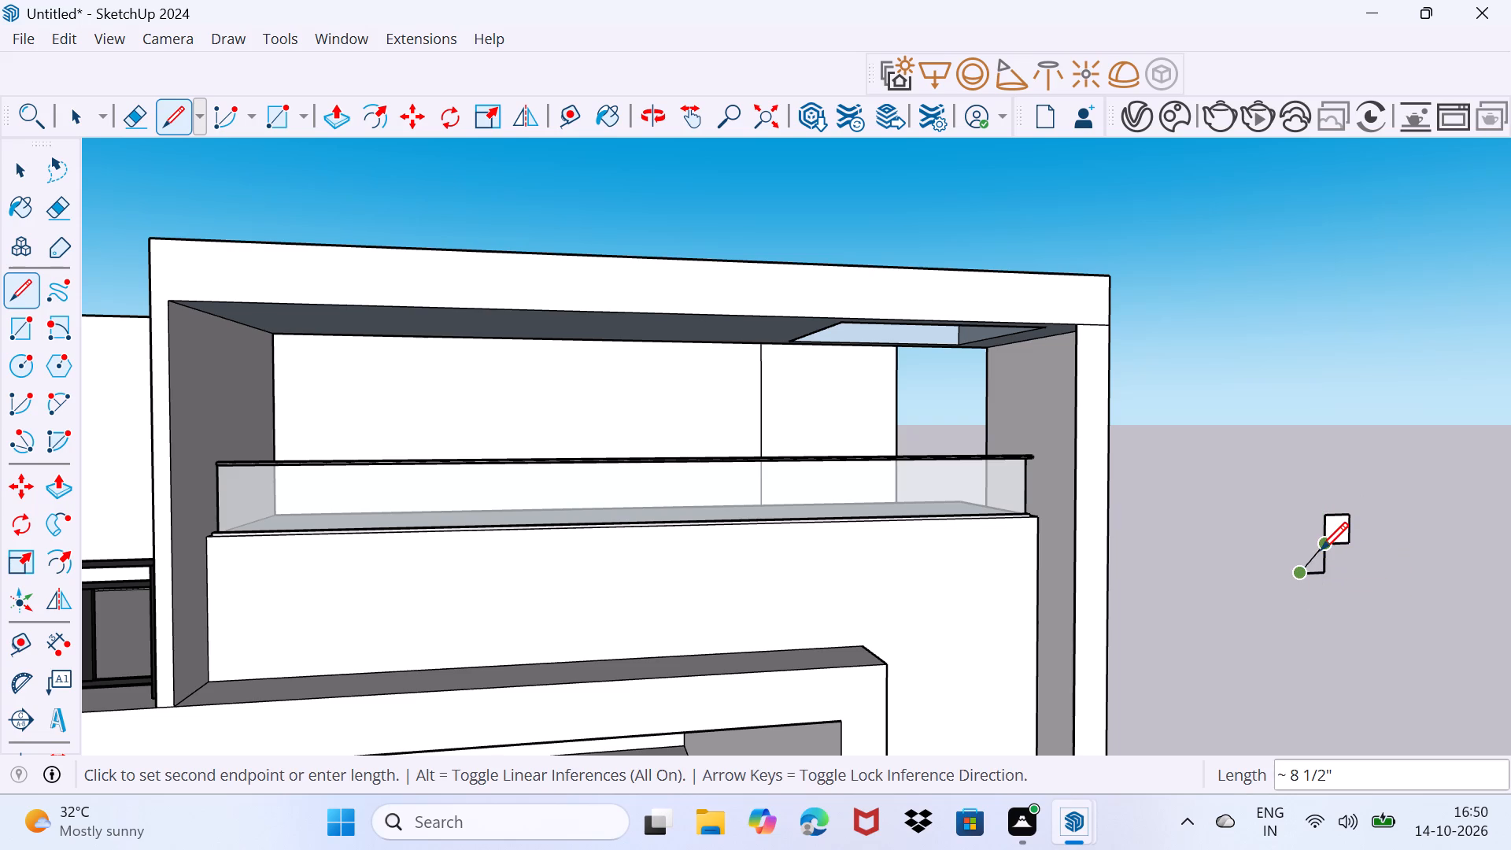
left_click(1321, 549)
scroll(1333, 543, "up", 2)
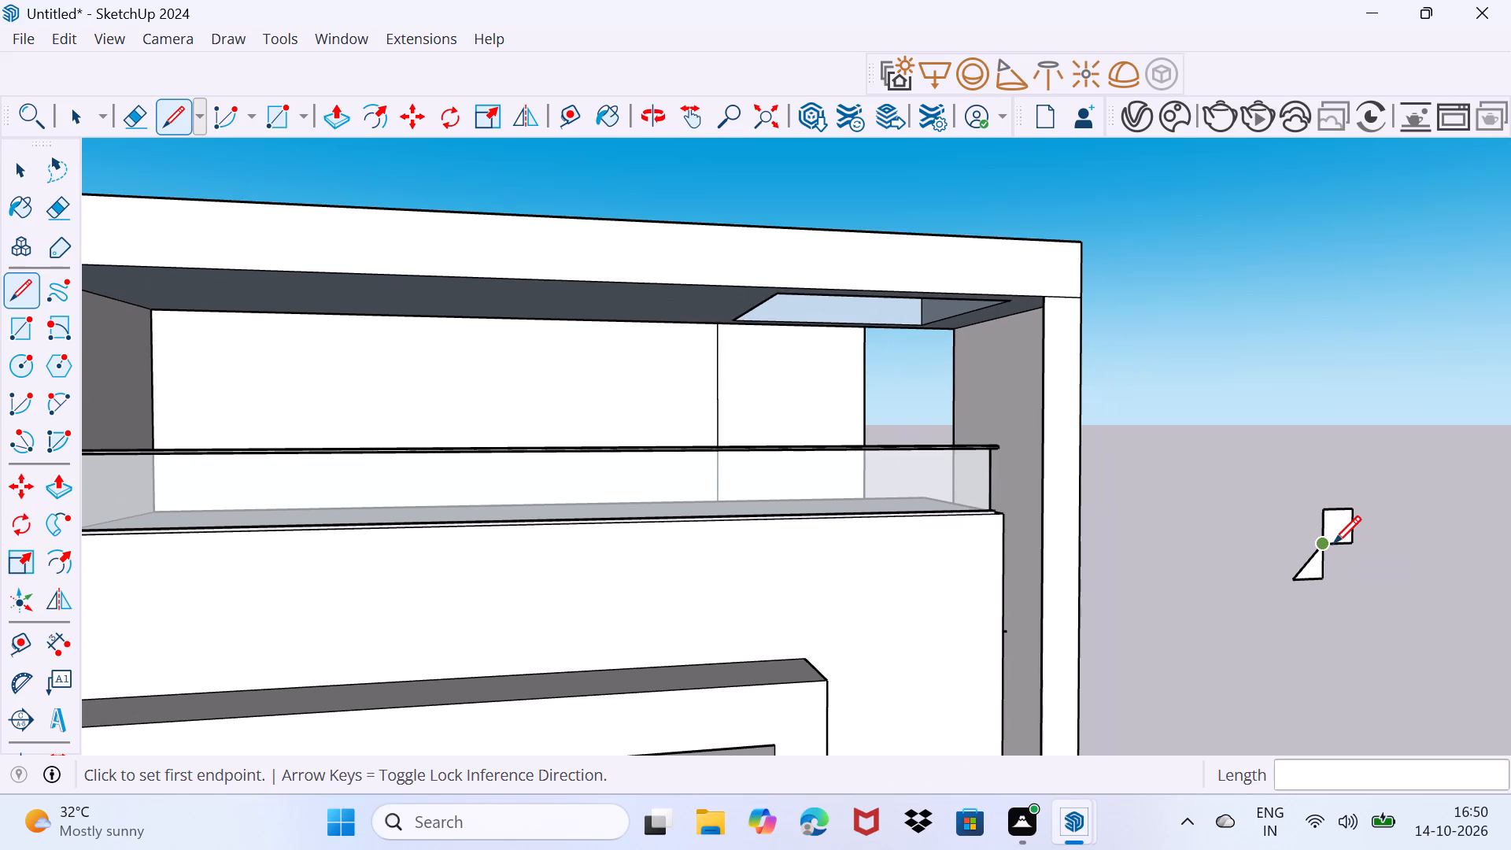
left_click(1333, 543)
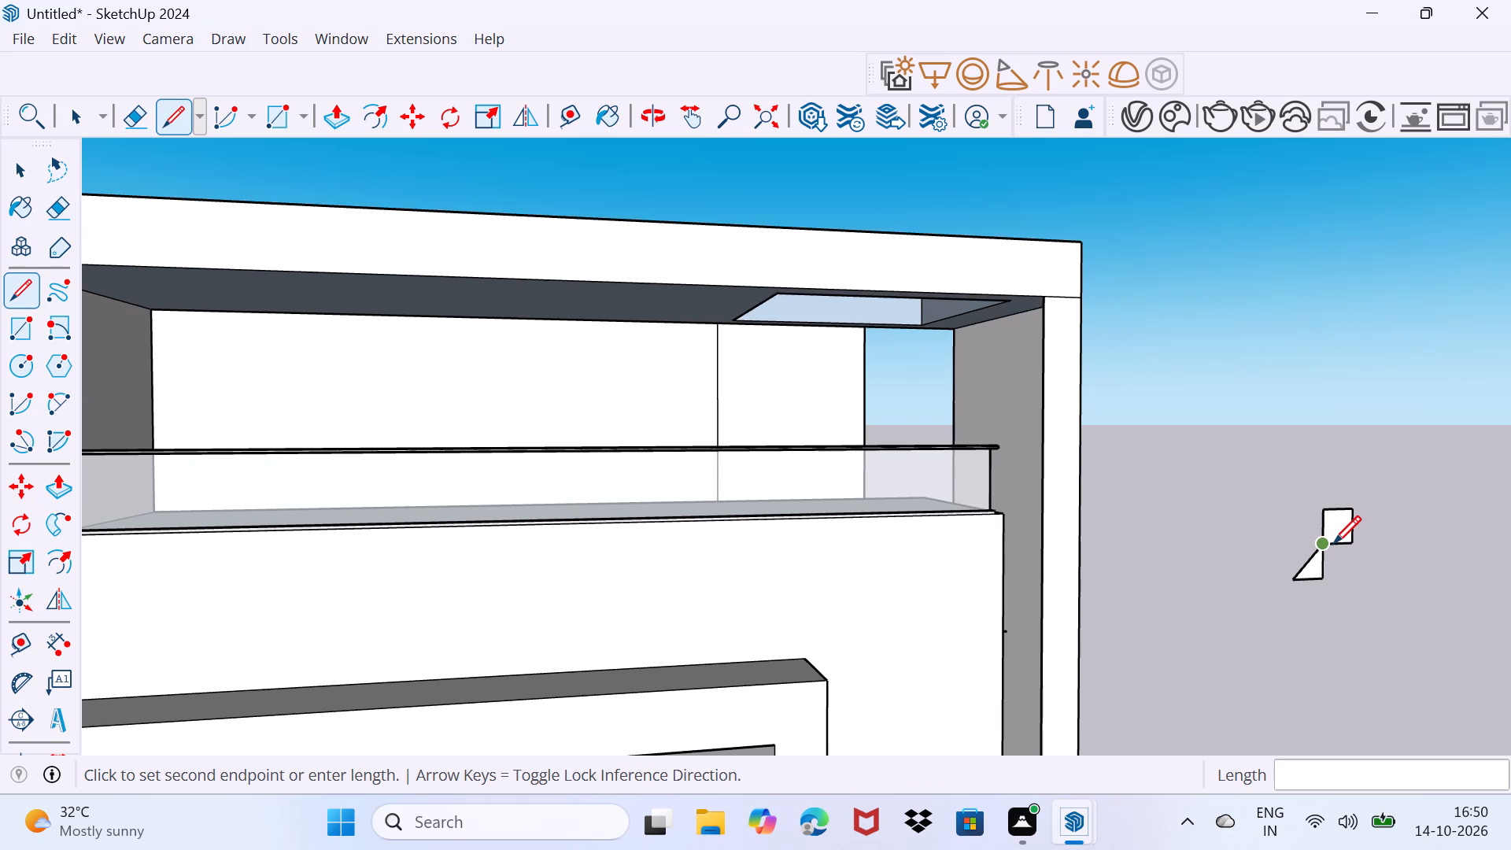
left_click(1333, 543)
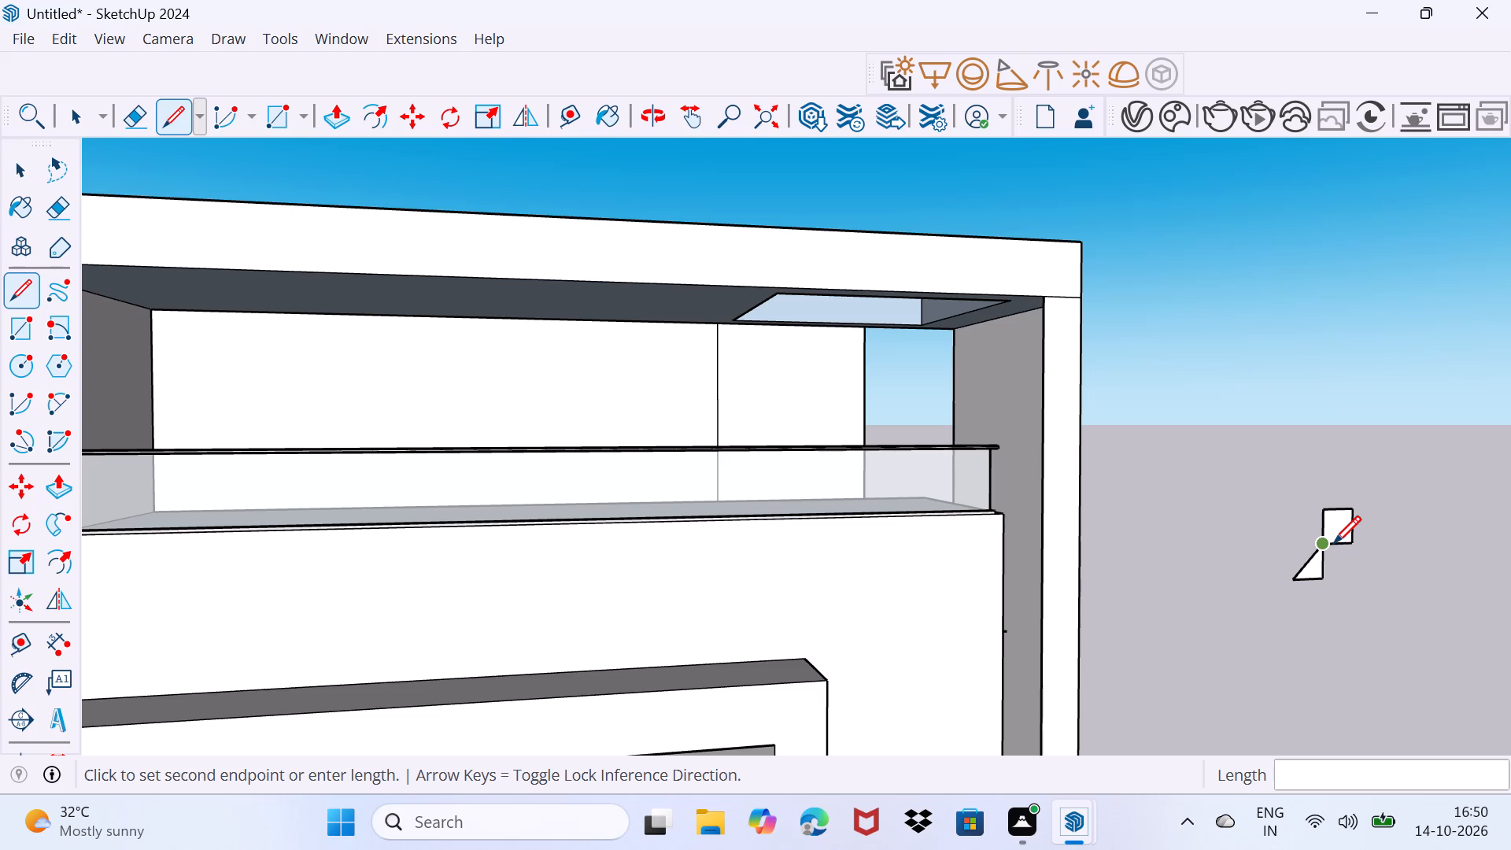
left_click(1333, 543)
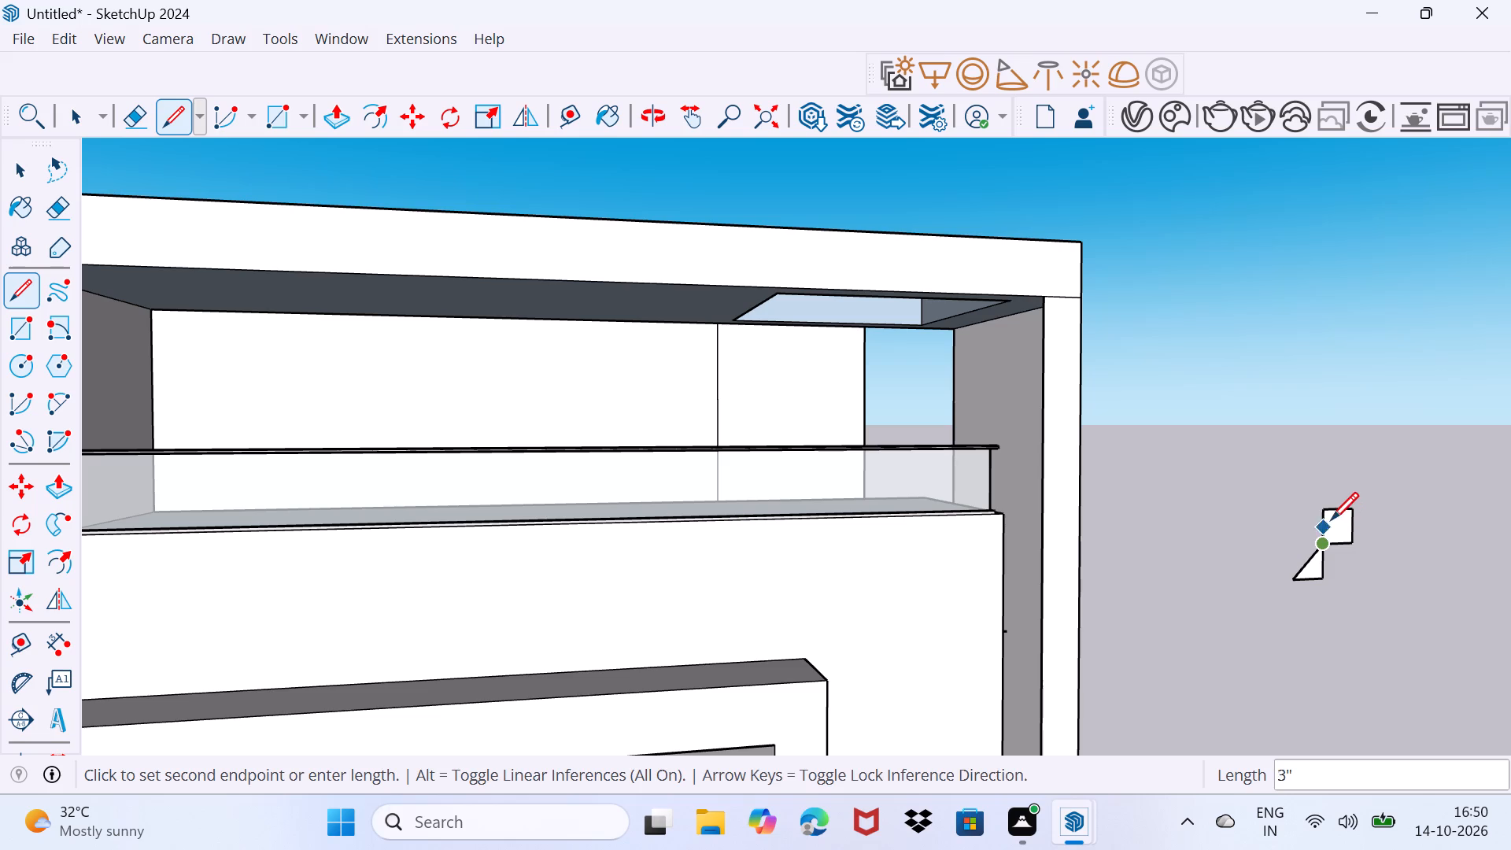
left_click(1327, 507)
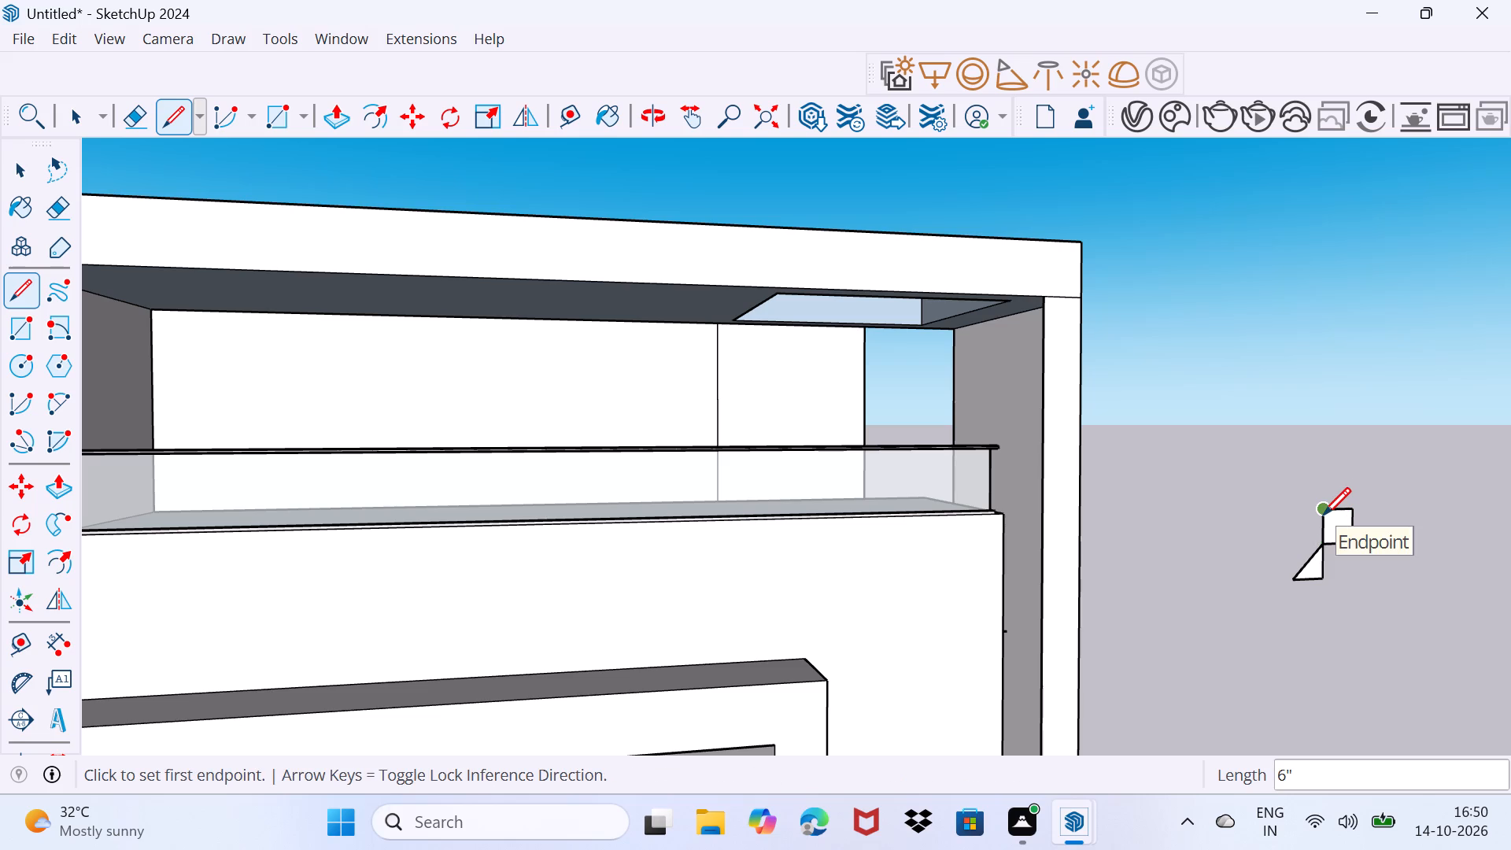
Draw a slanted line about 2' 2 3/16" from the square's upper corner nearest the building to a point below the triangle.
left_click(1323, 515)
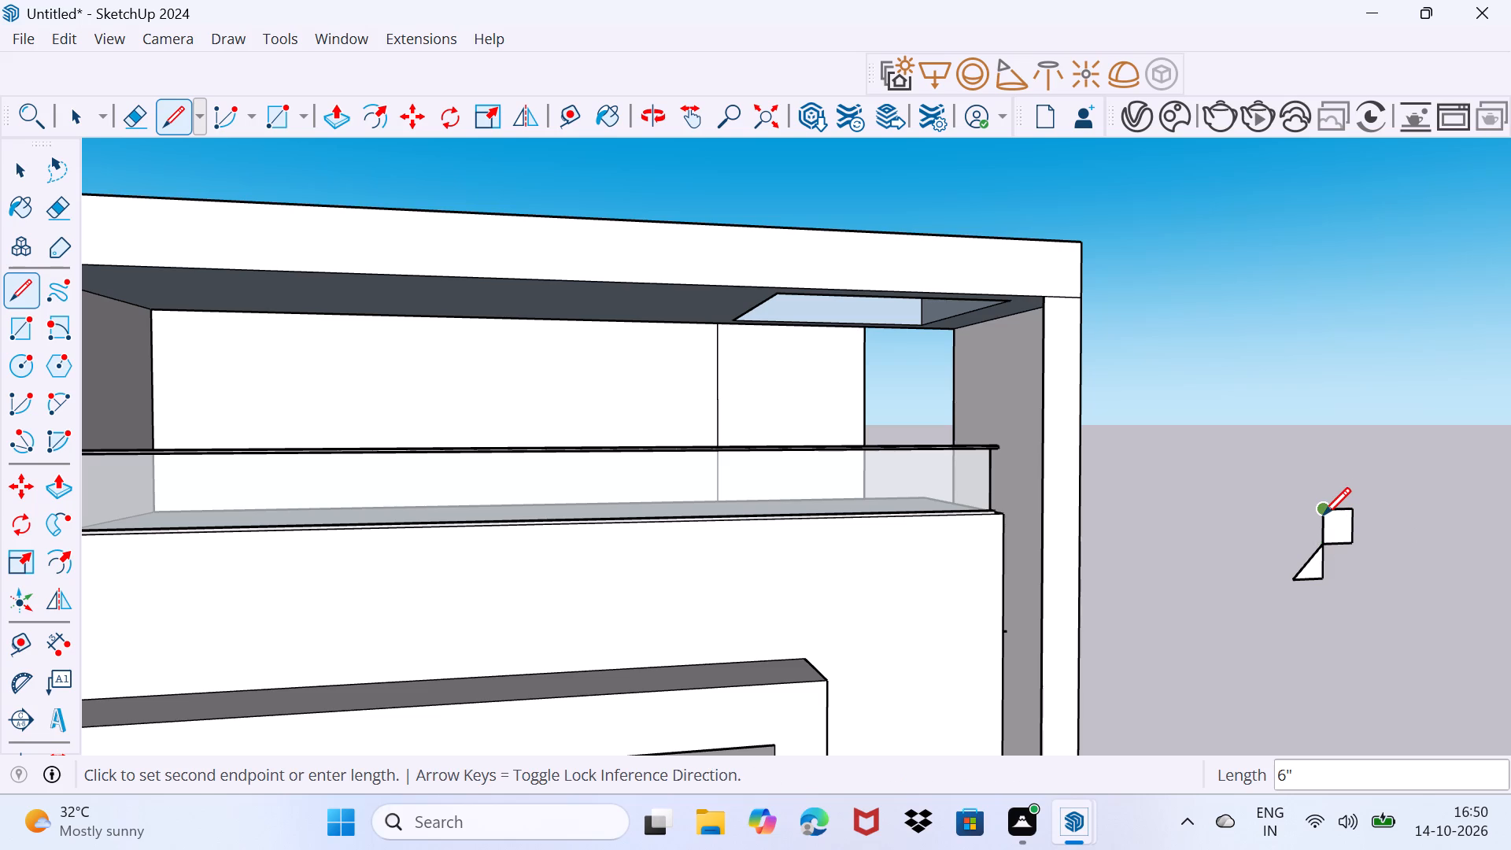
left_click(1265, 656)
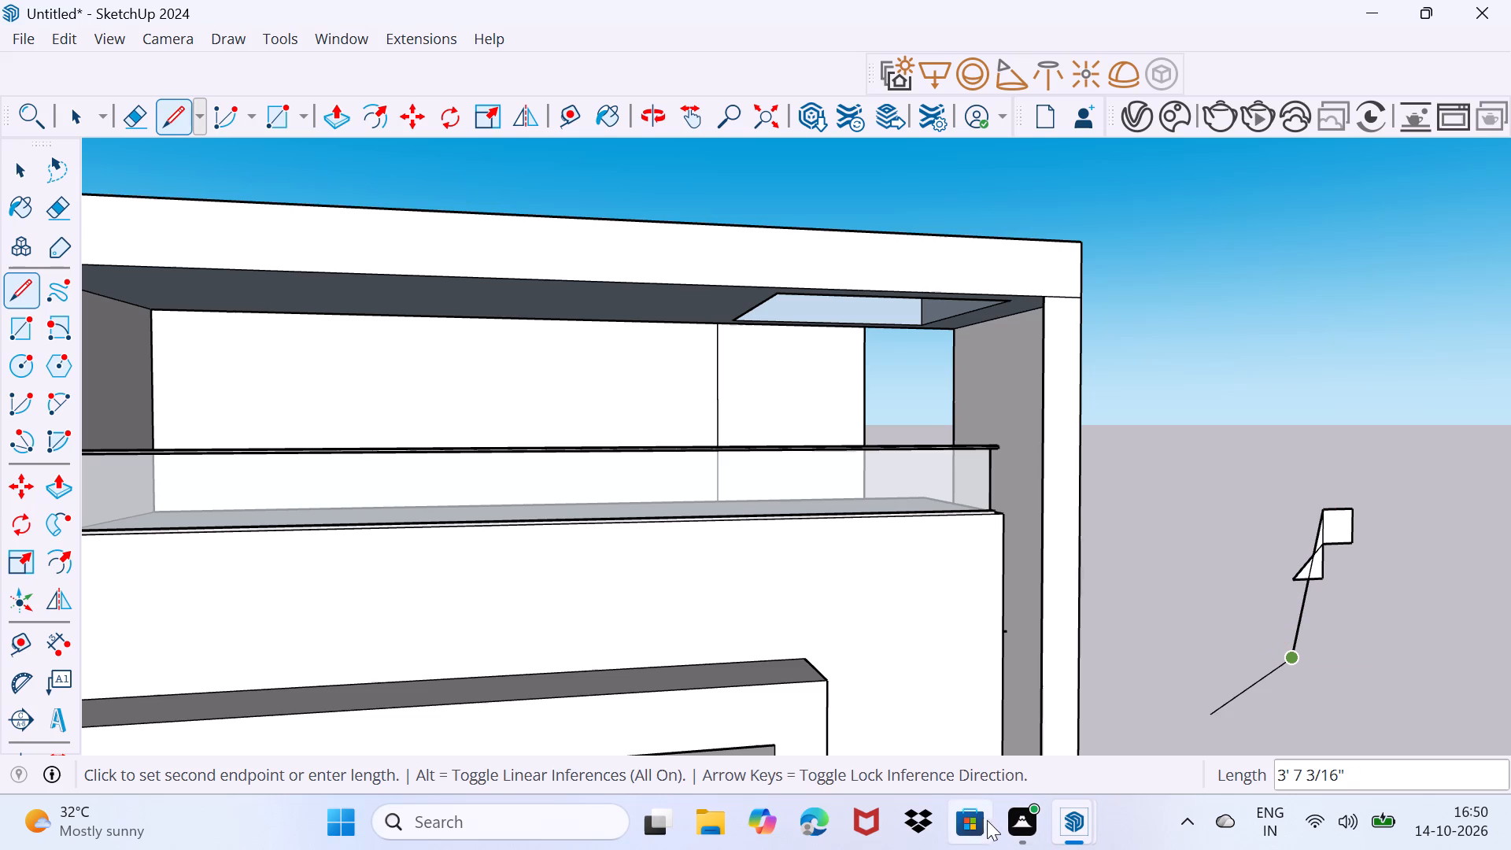
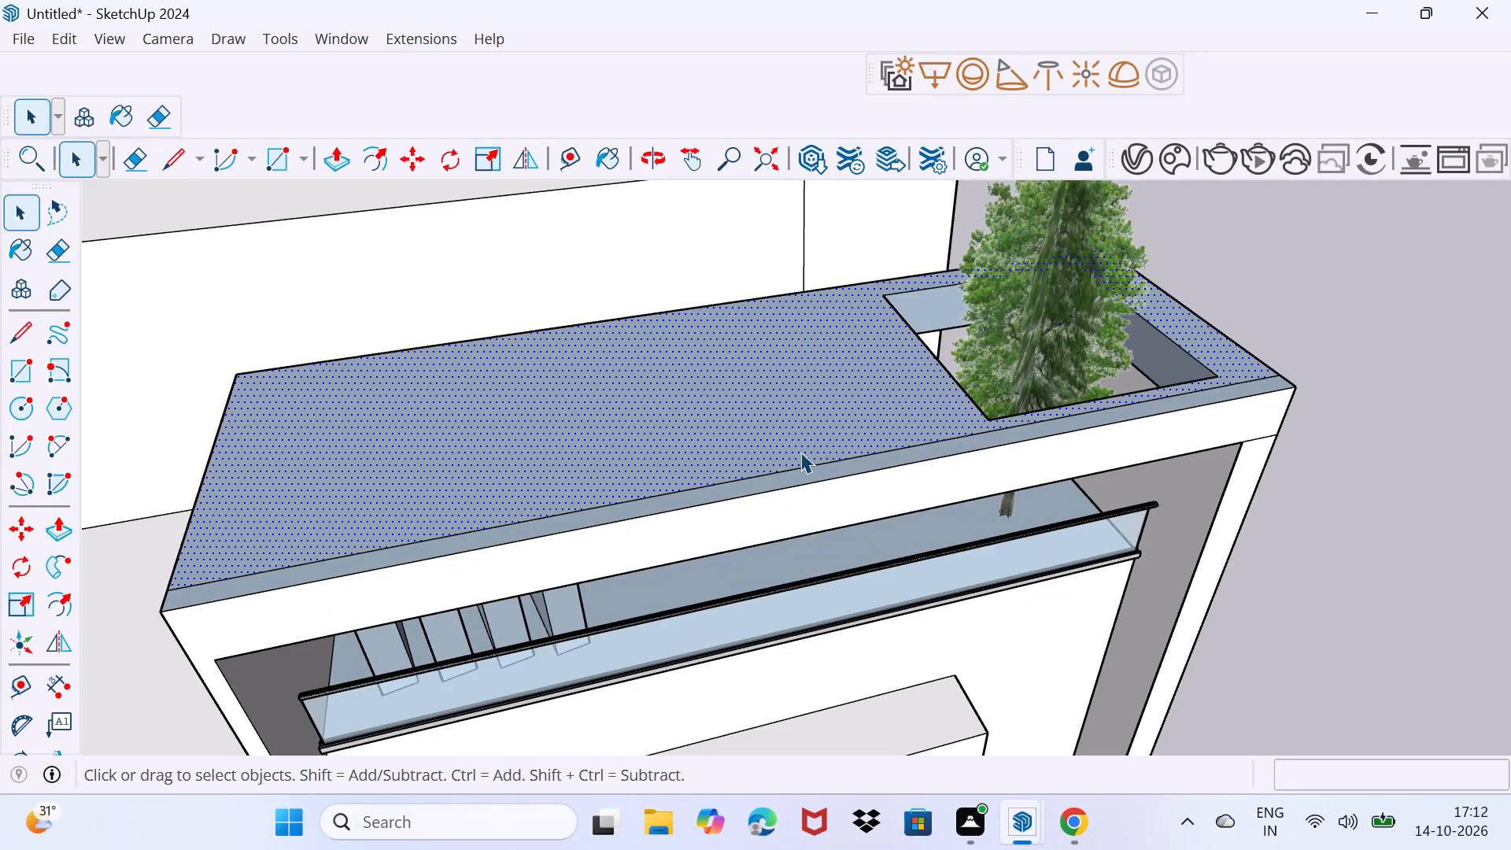
Draw an irregular outline with a stepped edge in the empty space beside the building, closing it on its long slanted edge.
left_click_drag(800, 452, 805, 437)
scroll(803, 437, "down", 5)
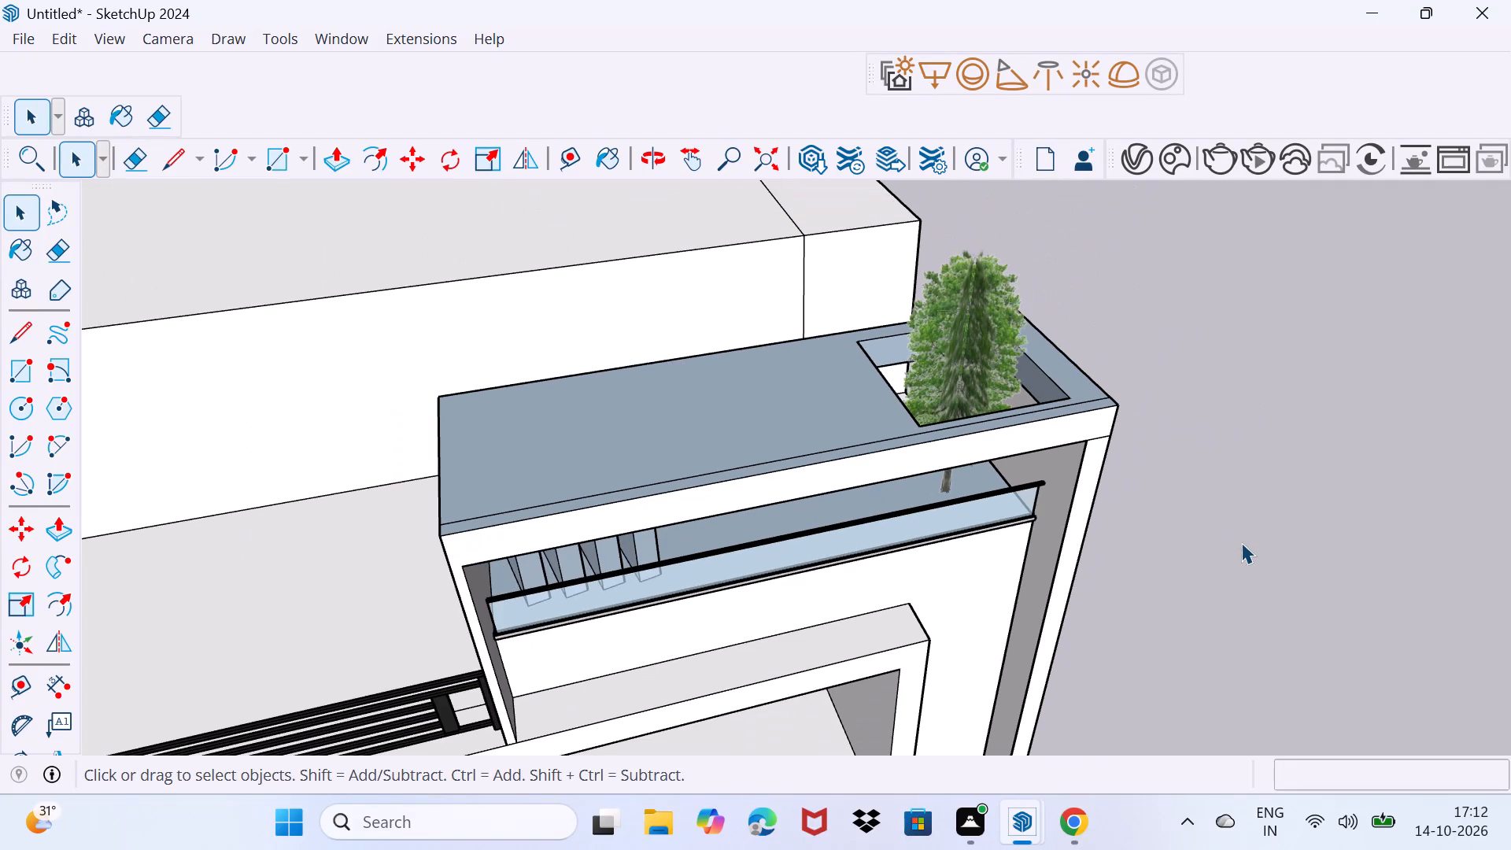
middle_click_drag(1255, 542, 647, 620)
scroll(647, 620, "down", 1)
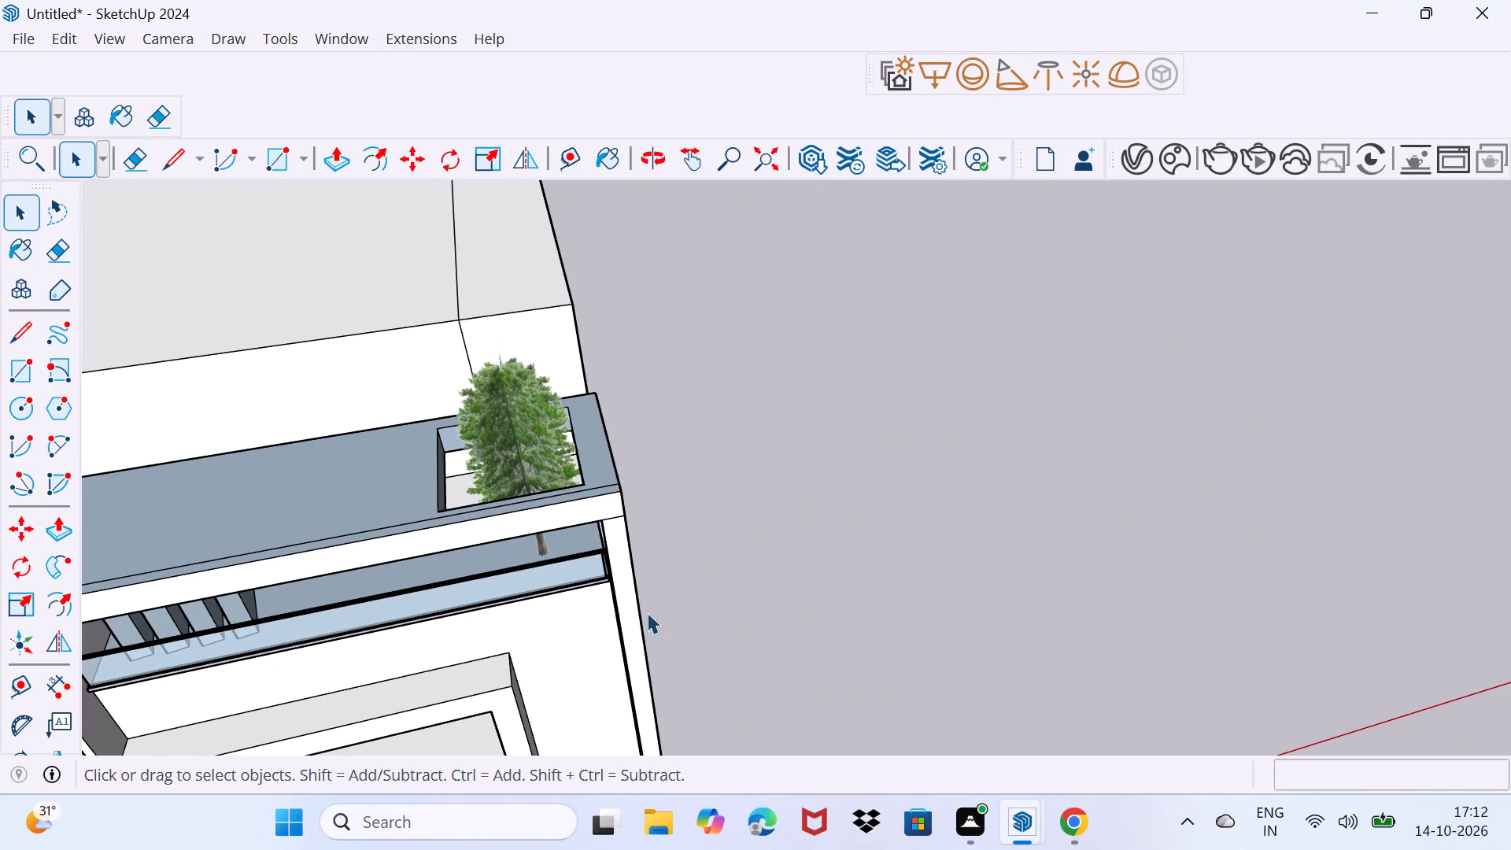
key("l")
left_click_drag(948, 597, 954, 549)
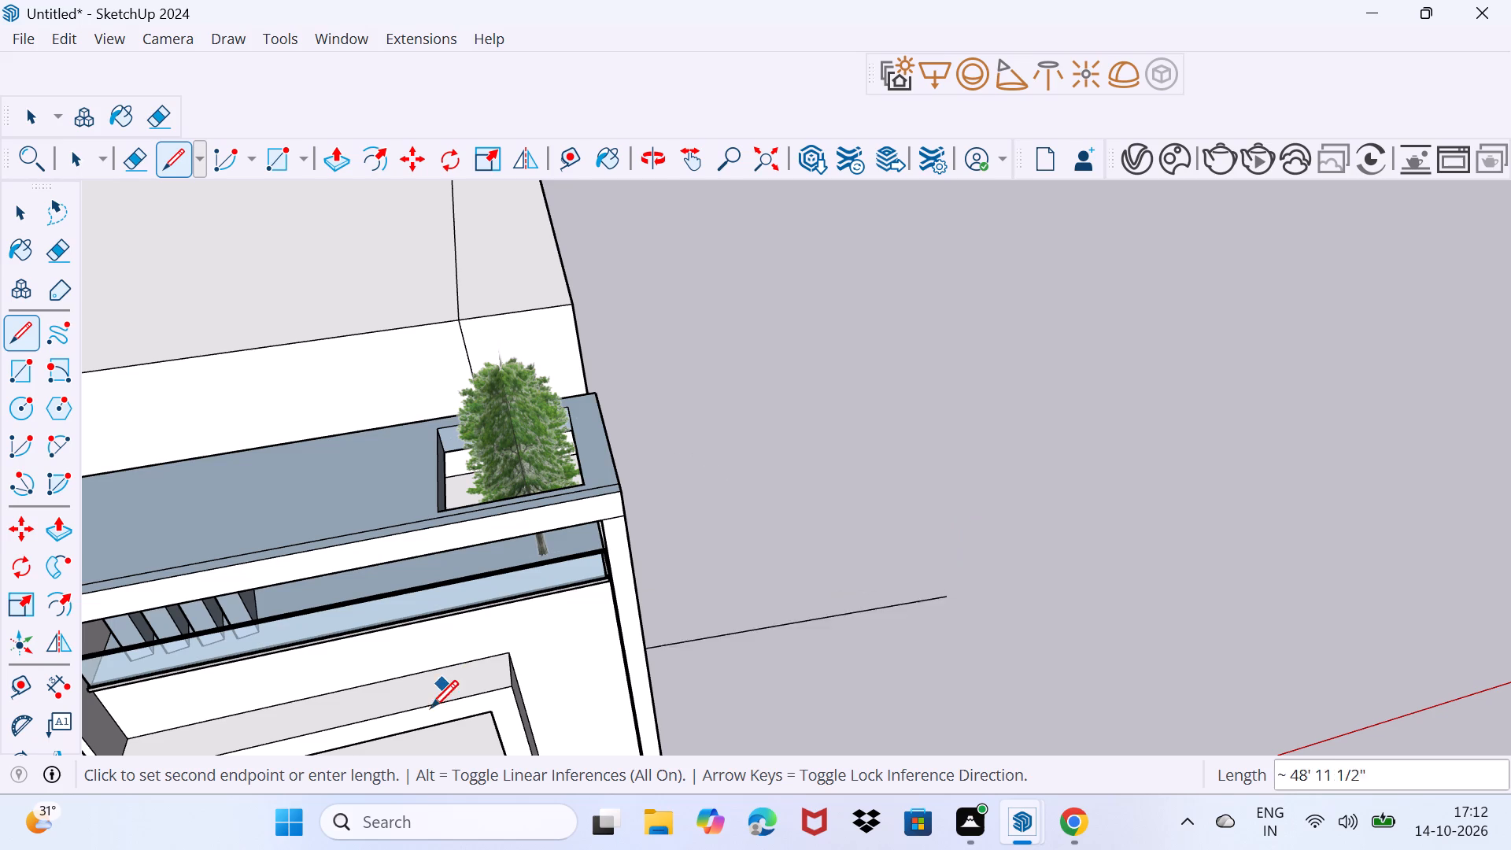
left_click_drag(1002, 256, 788, 395)
left_click(789, 392)
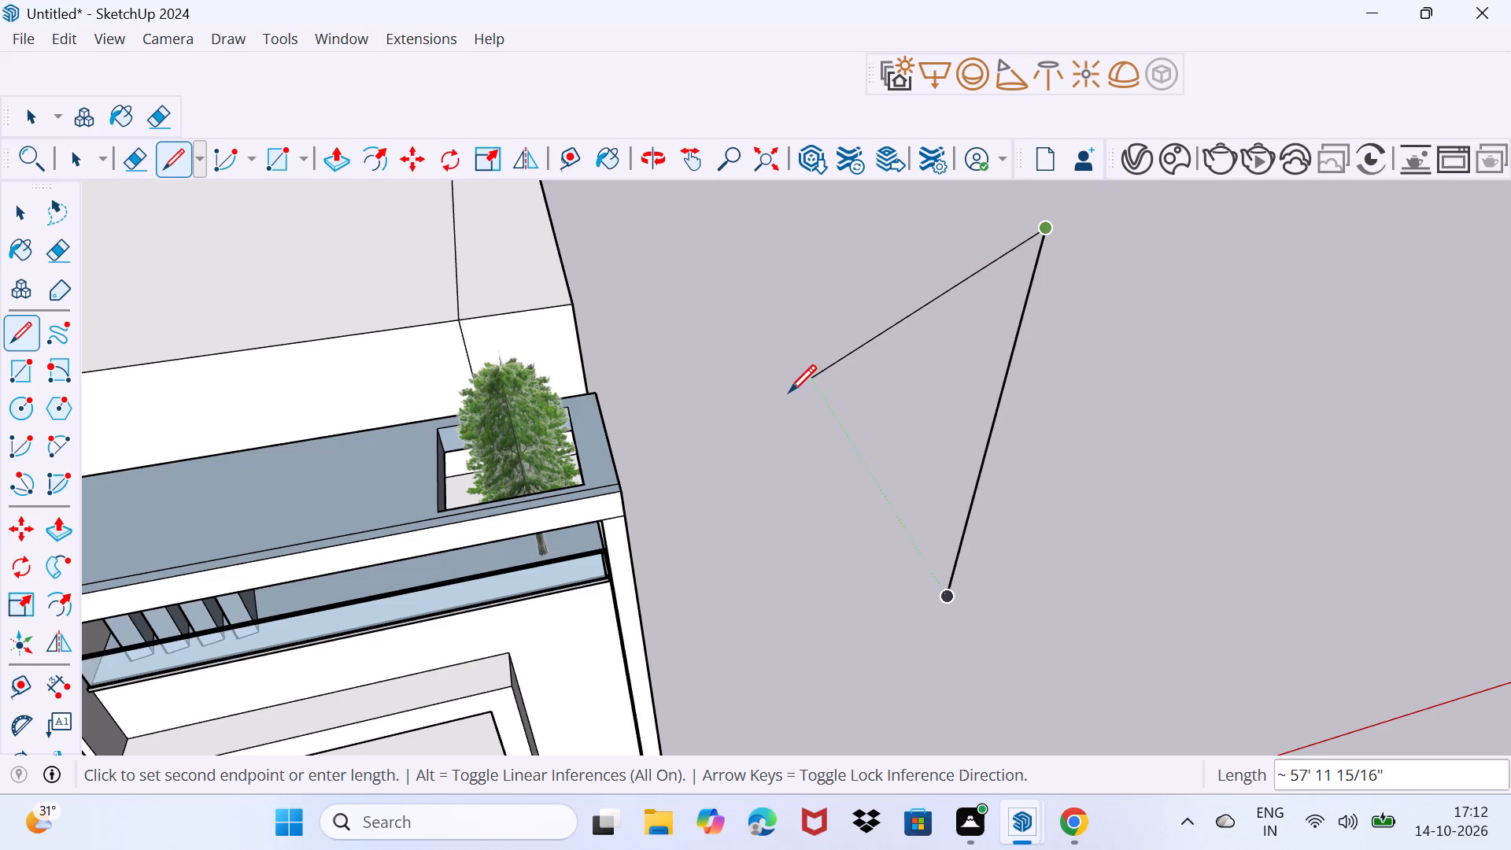
left_click(774, 349)
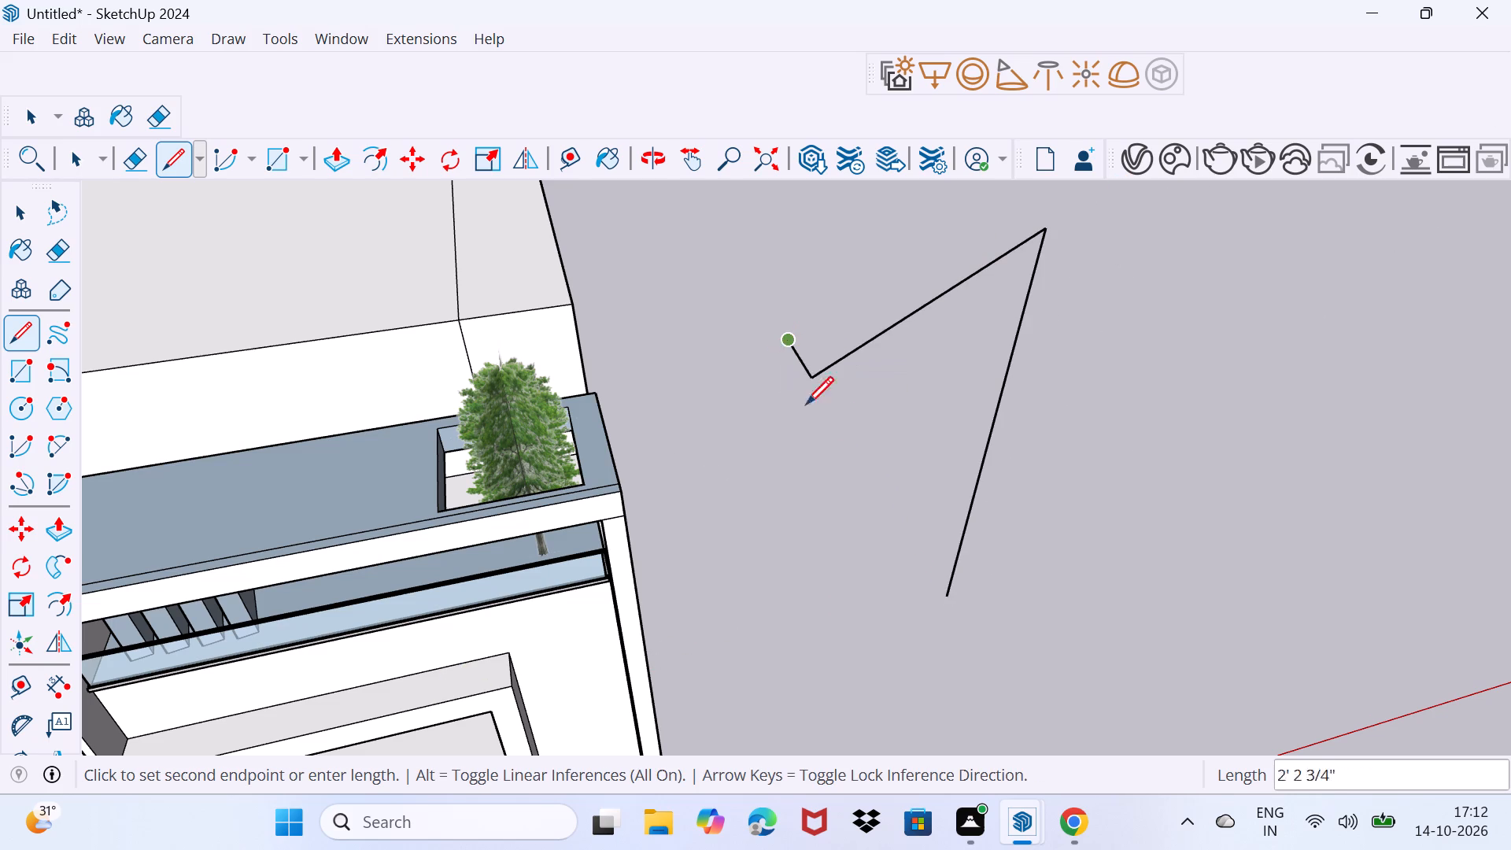
left_click(847, 438)
left_click(847, 438)
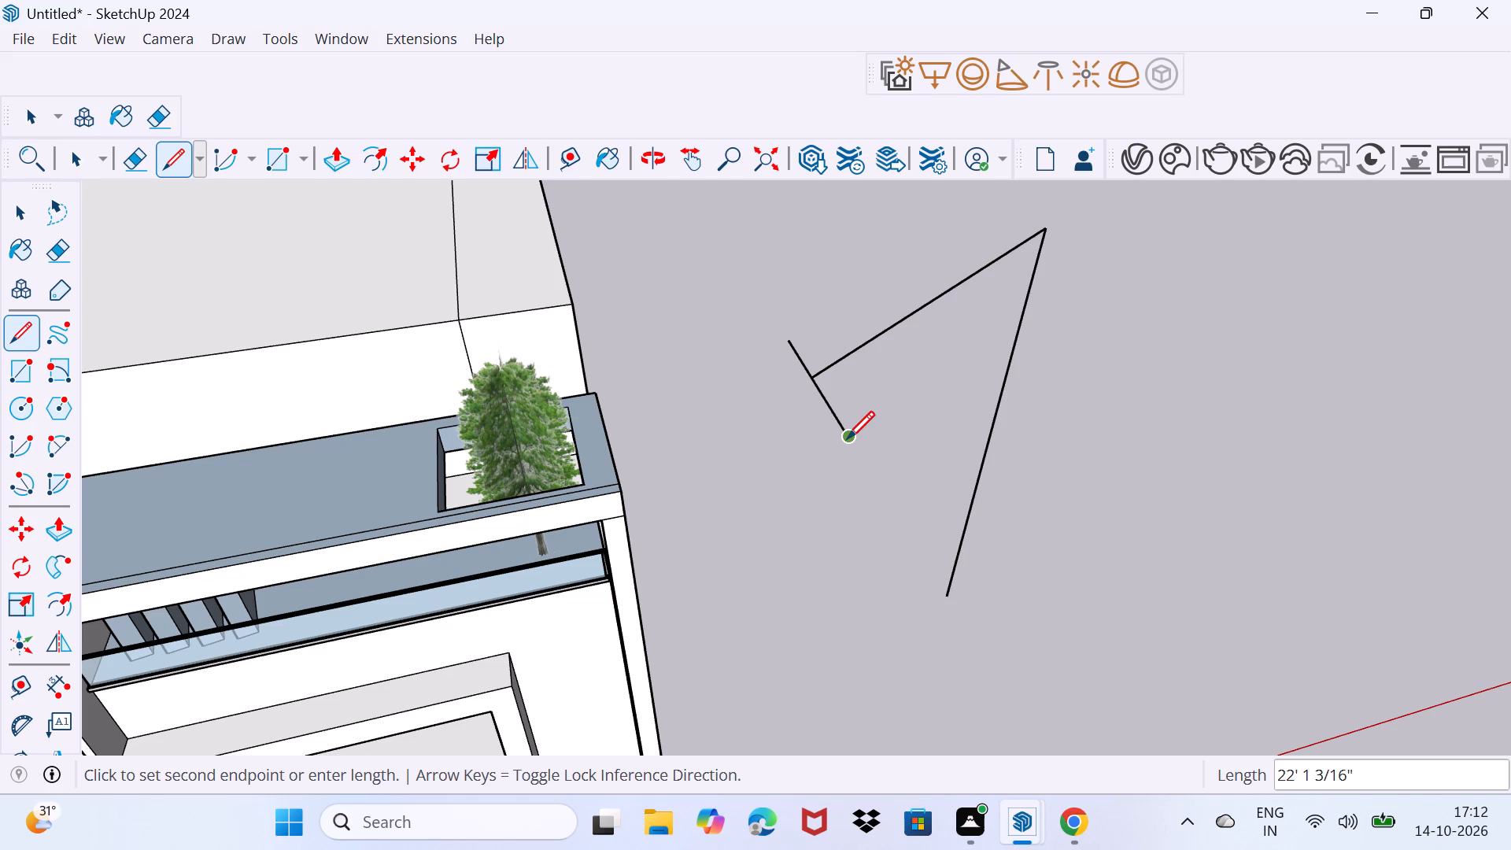
left_click(874, 438)
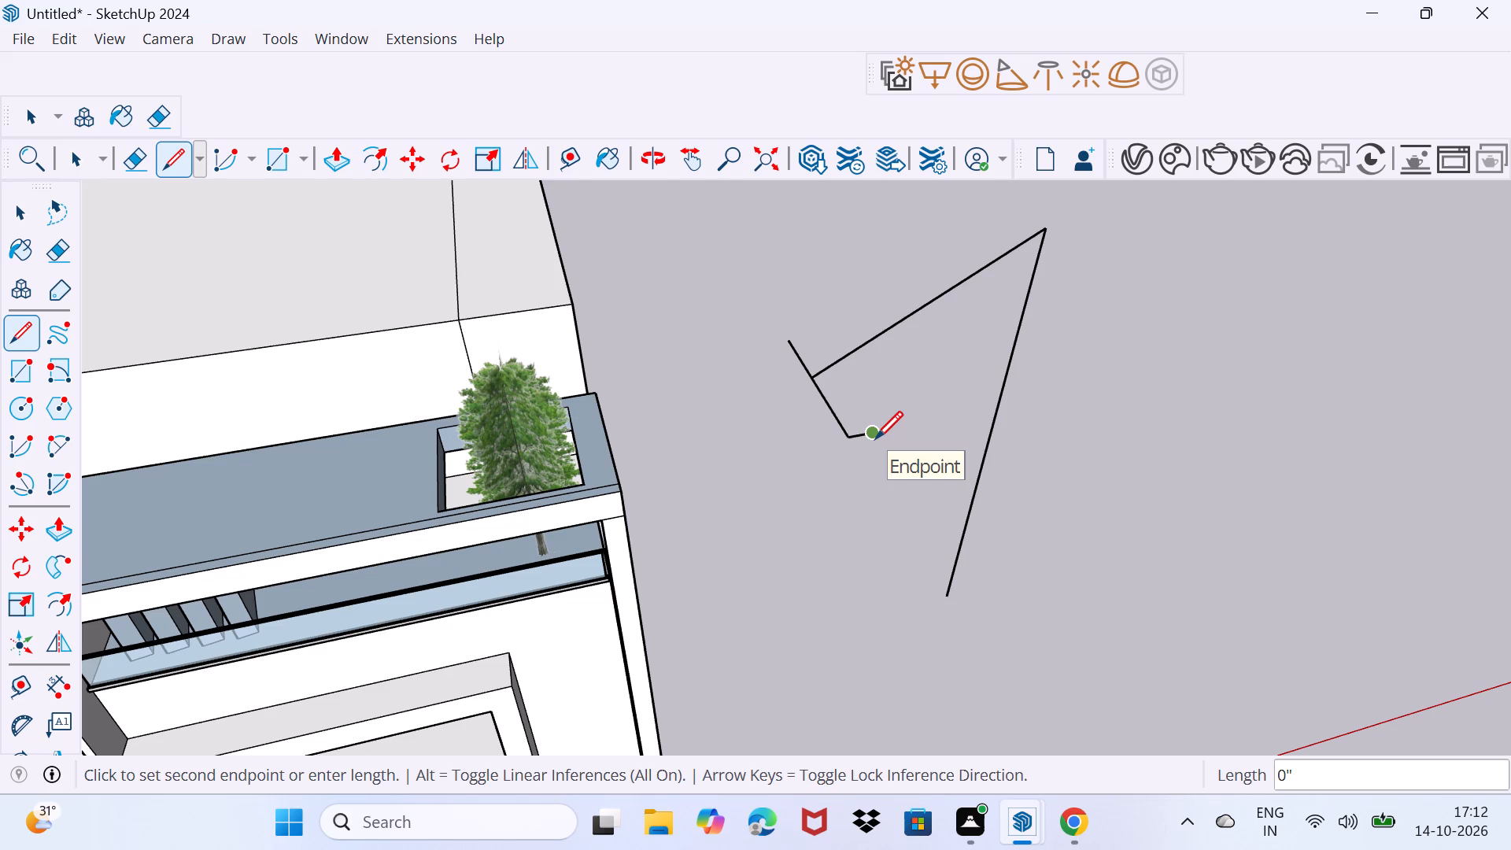
left_click(875, 438)
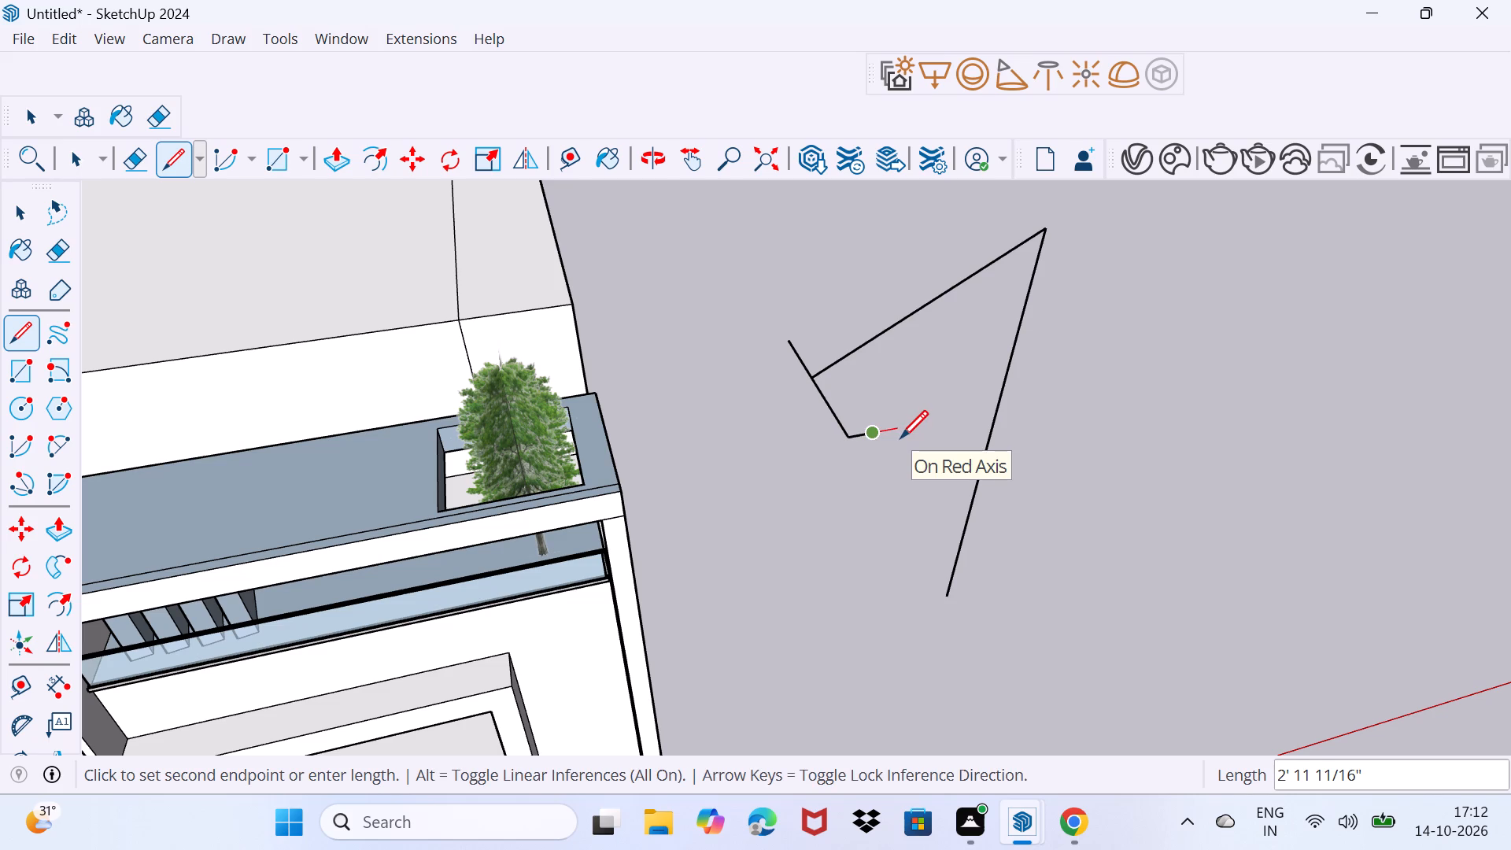
left_click(903, 438)
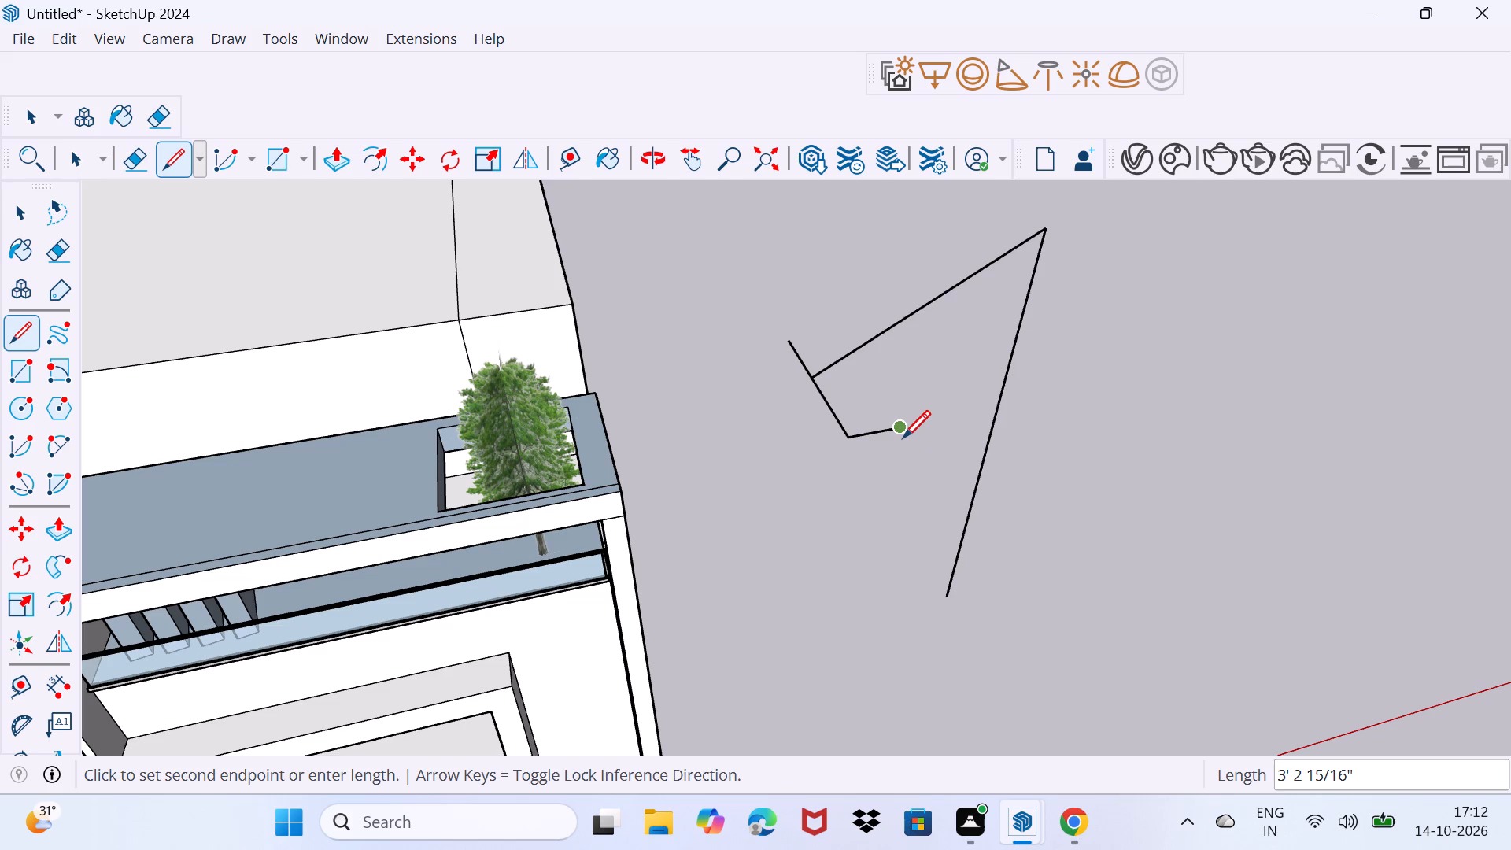
left_click_drag(903, 438, 911, 442)
left_click(925, 442)
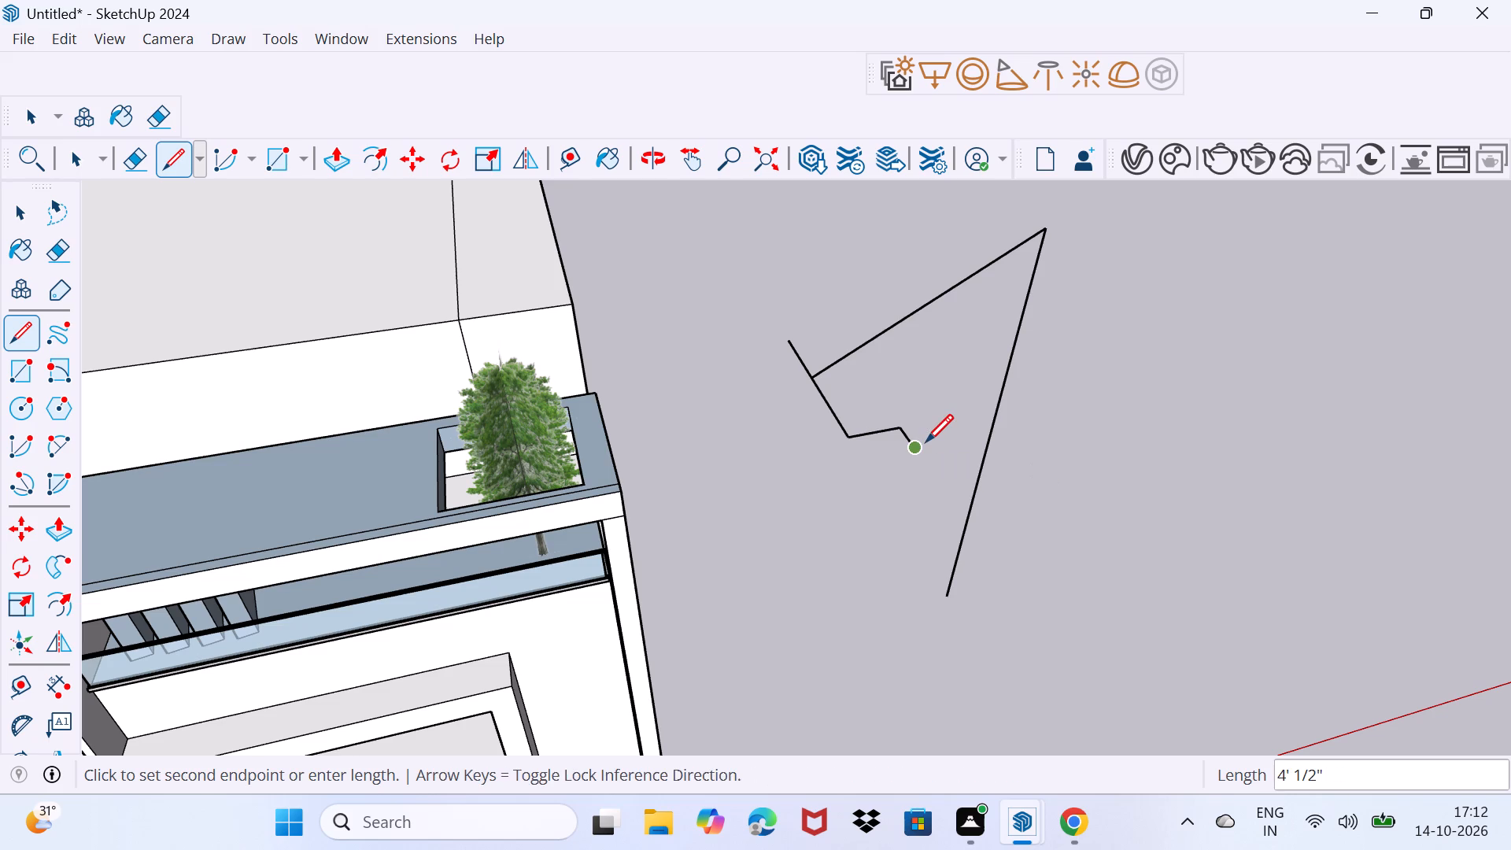
left_click(997, 437)
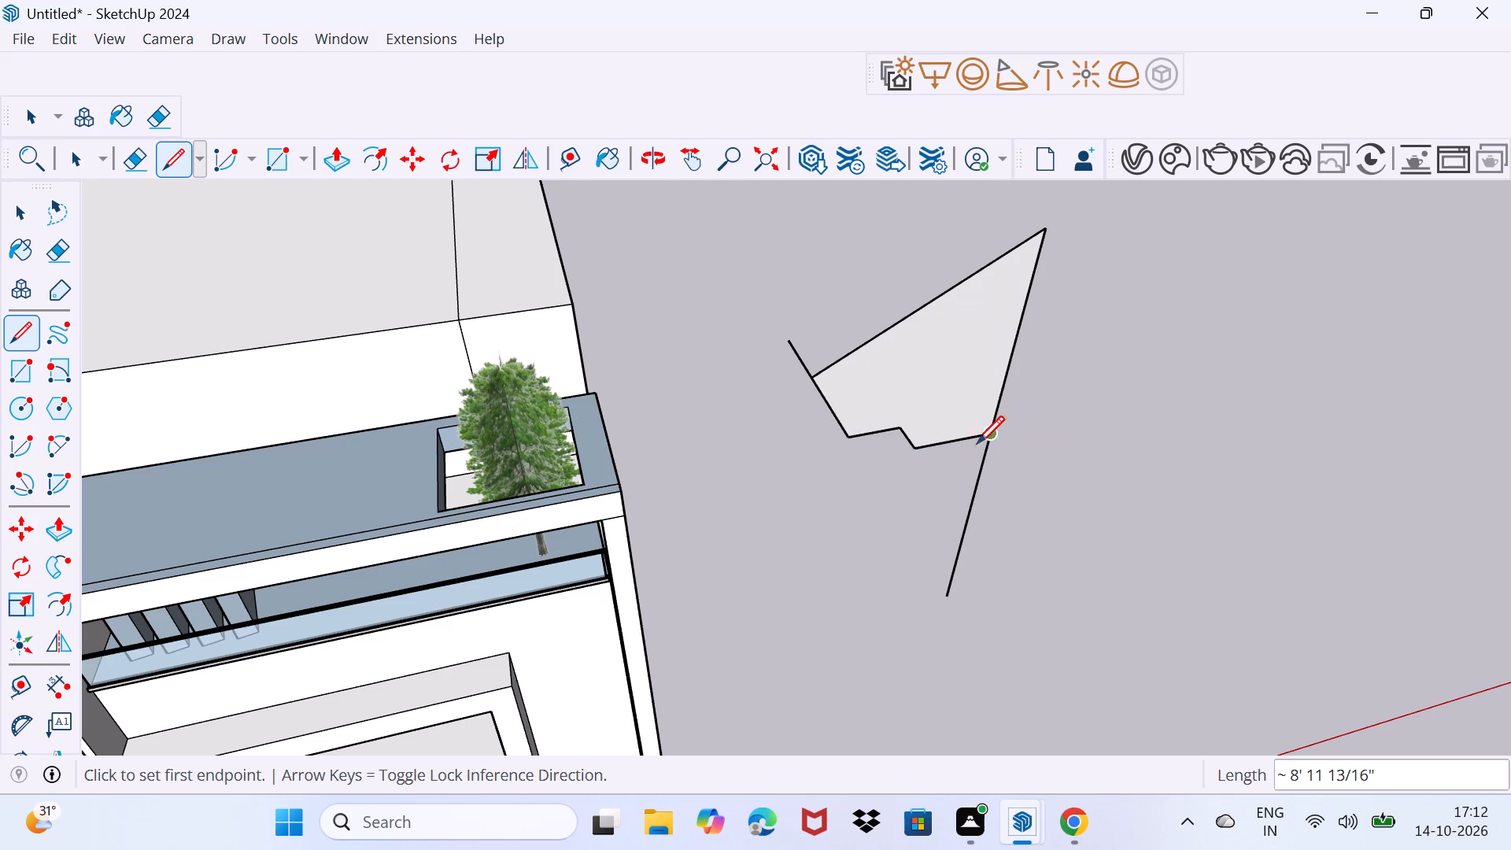
Draw a line about 21' 4" from near the long slanted edge's free end to the outer corner of the stepped edge.
left_click(959, 567)
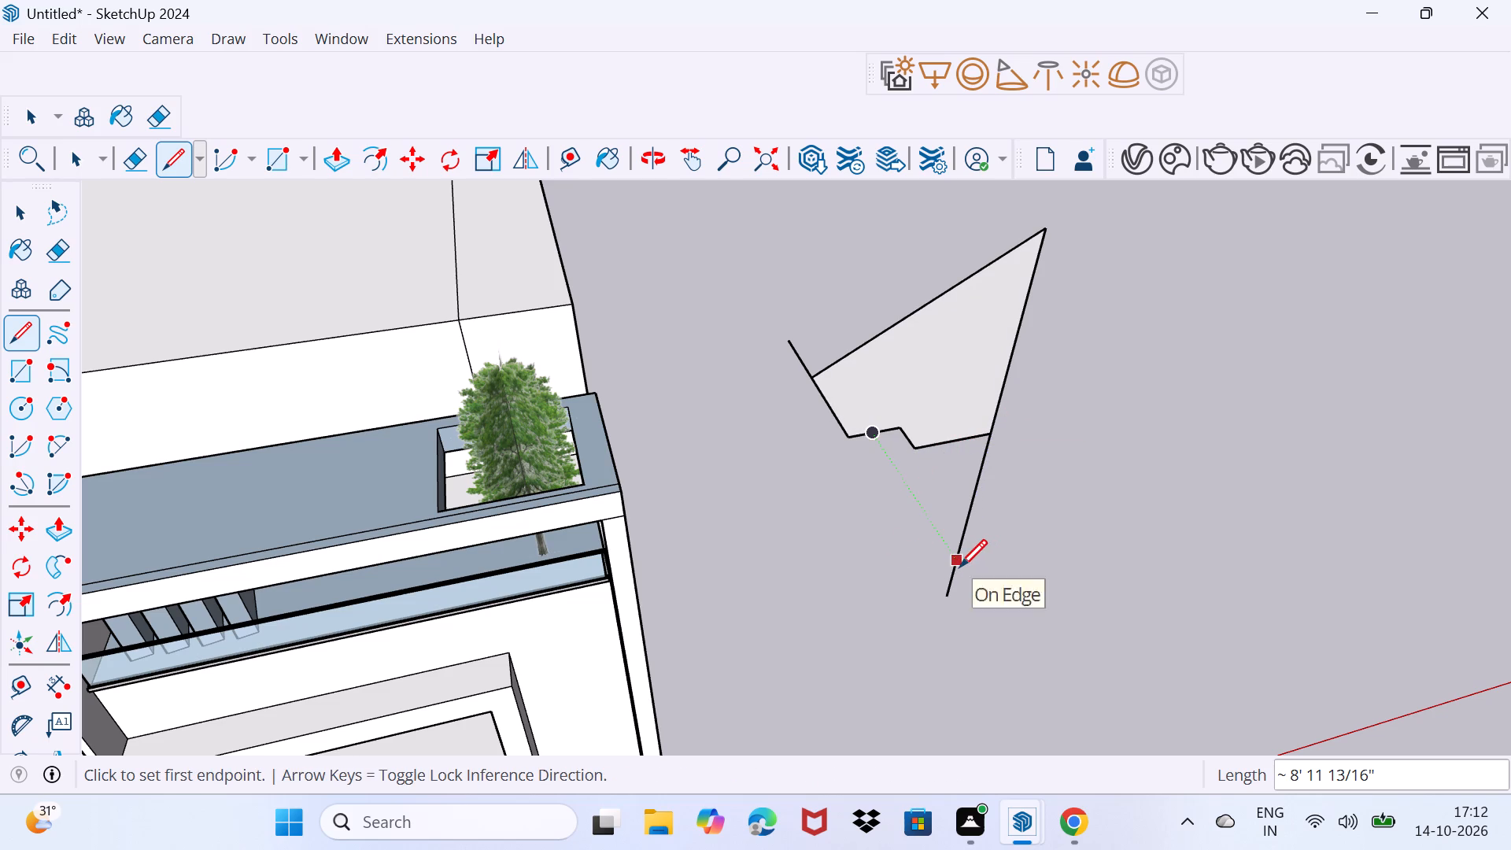
left_click(849, 449)
Examine the building and the loose outline beside it from above, the side and the front.
middle_click_drag(895, 519, 899, 516)
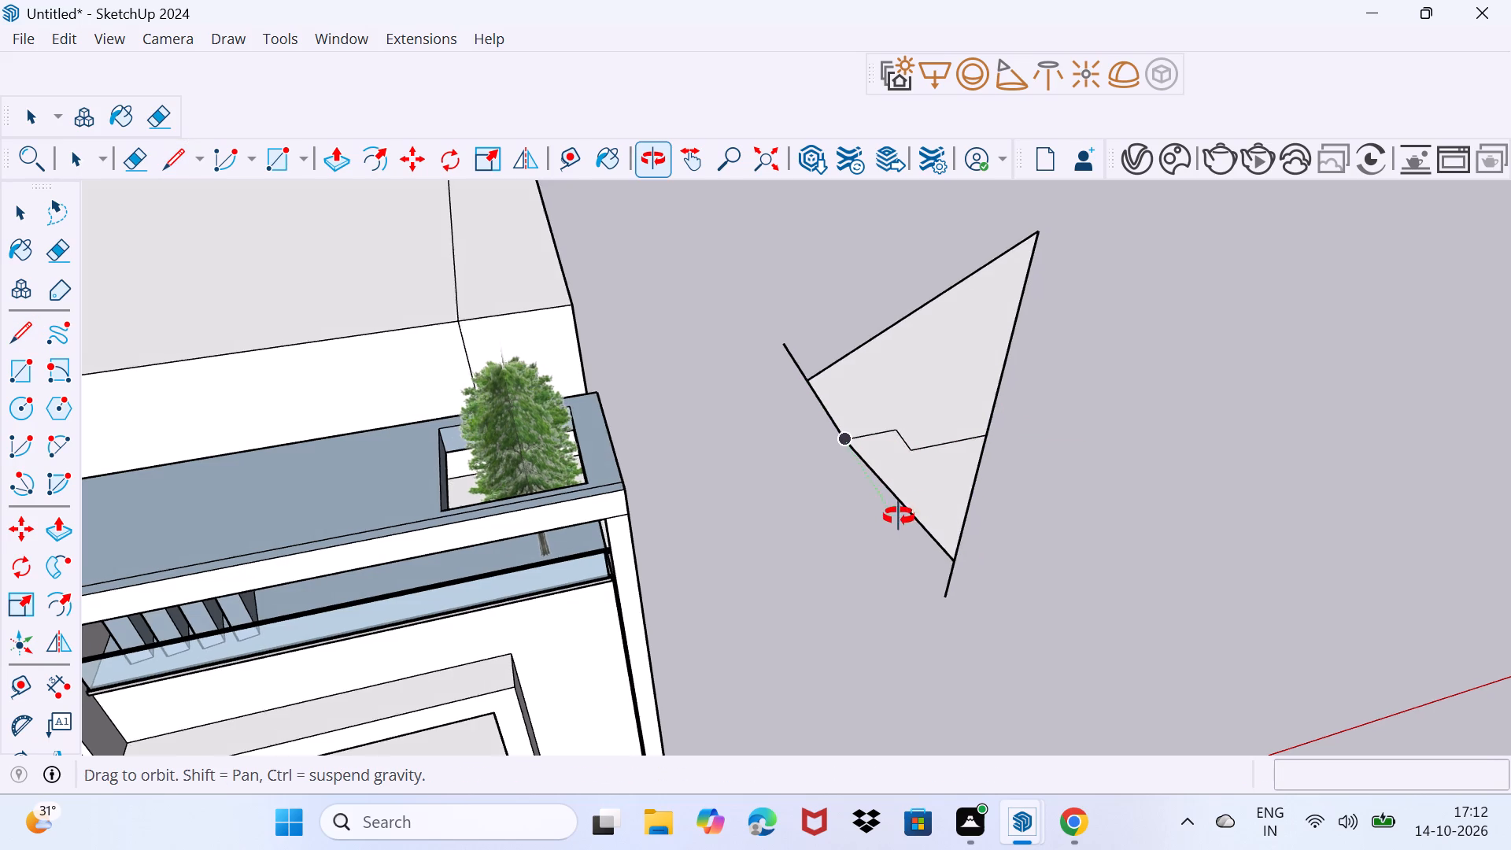
middle_click_drag(899, 516, 640, 589)
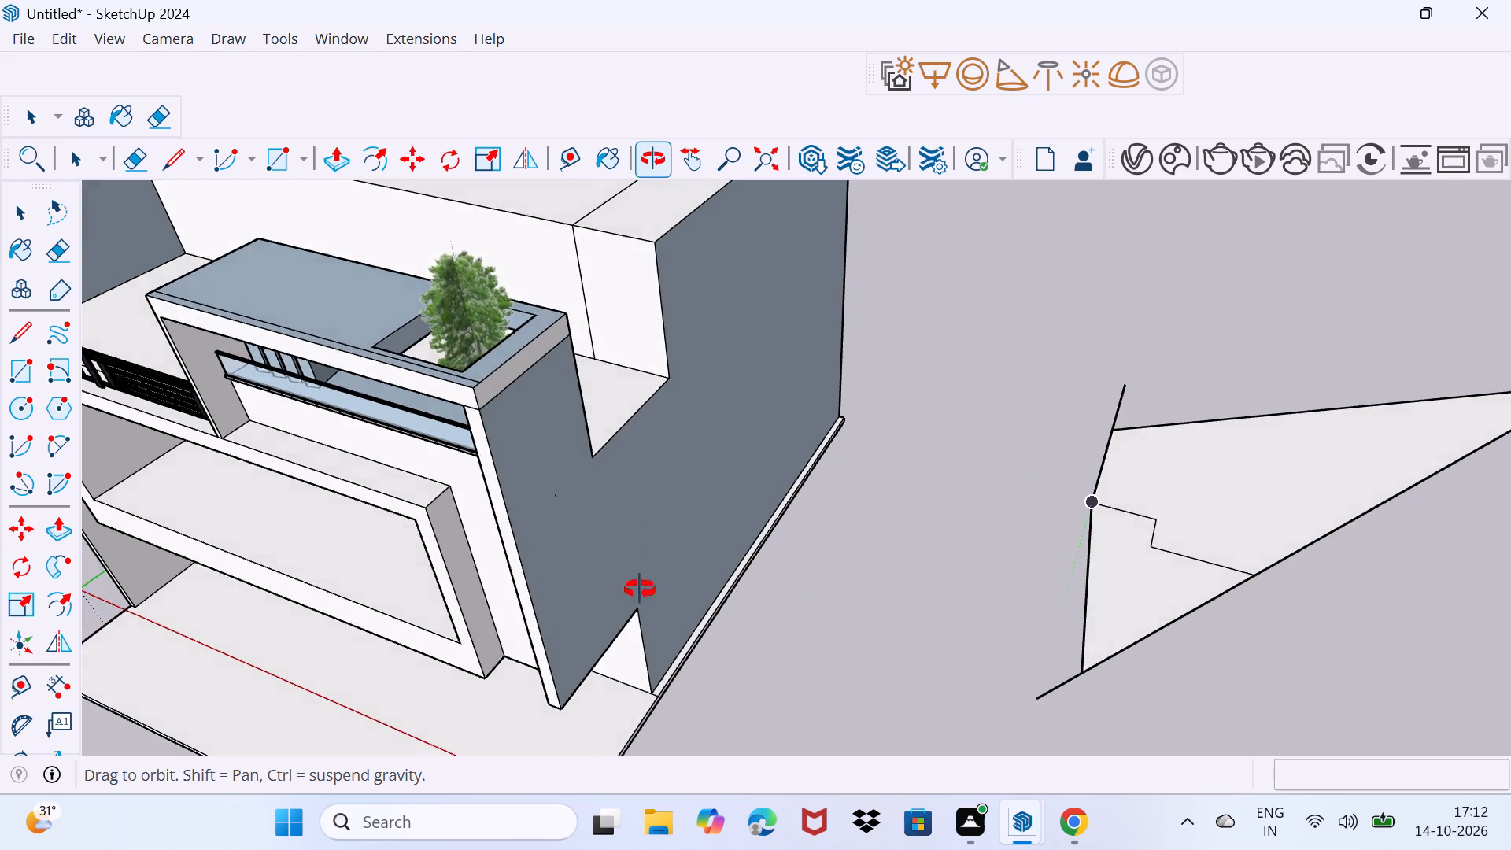
middle_click_drag(640, 589, 828, 677)
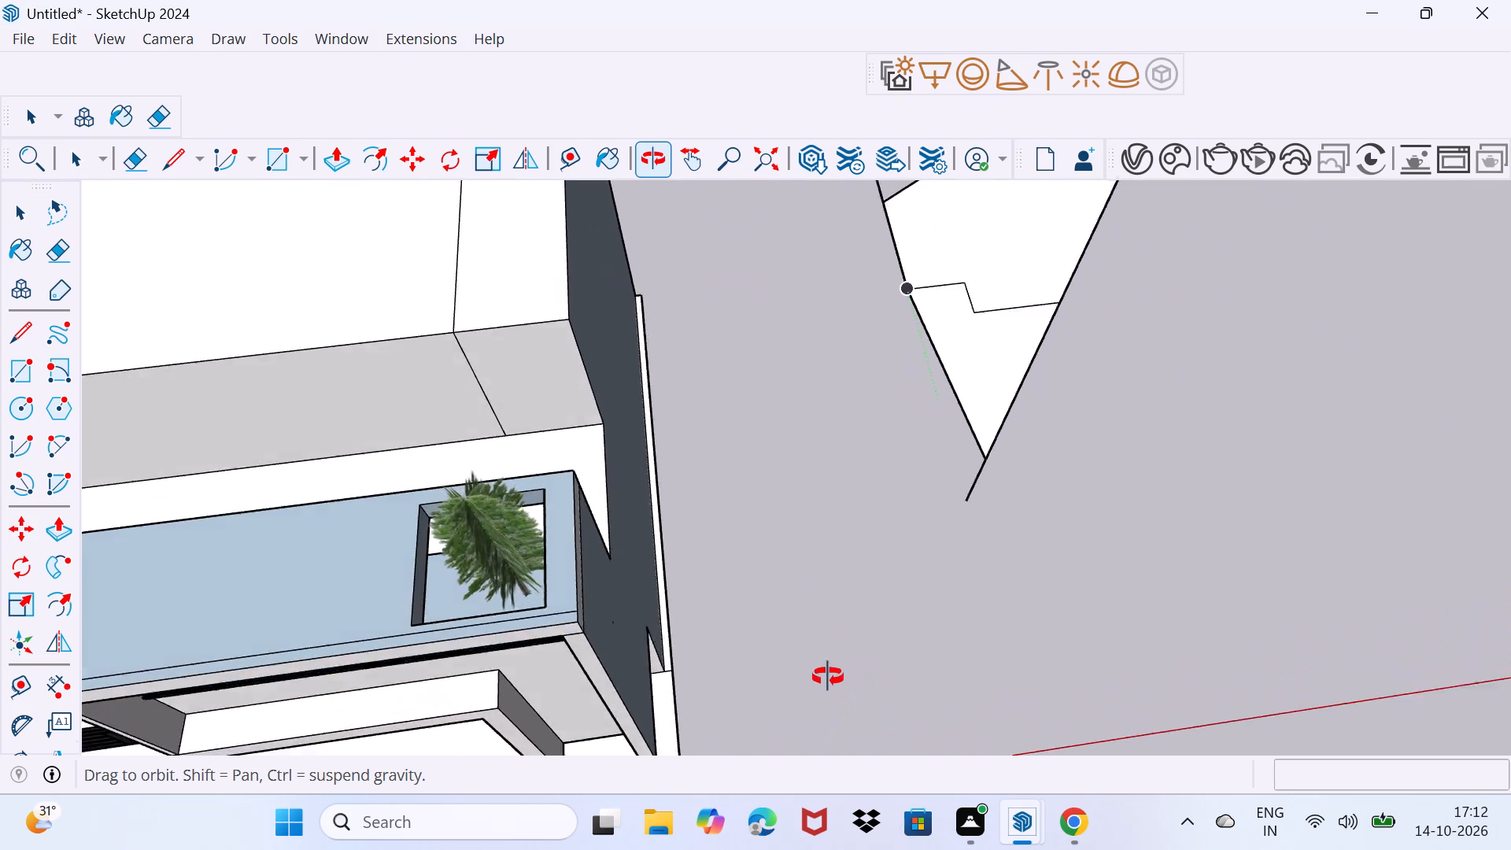
middle_click_drag(828, 677, 810, 738)
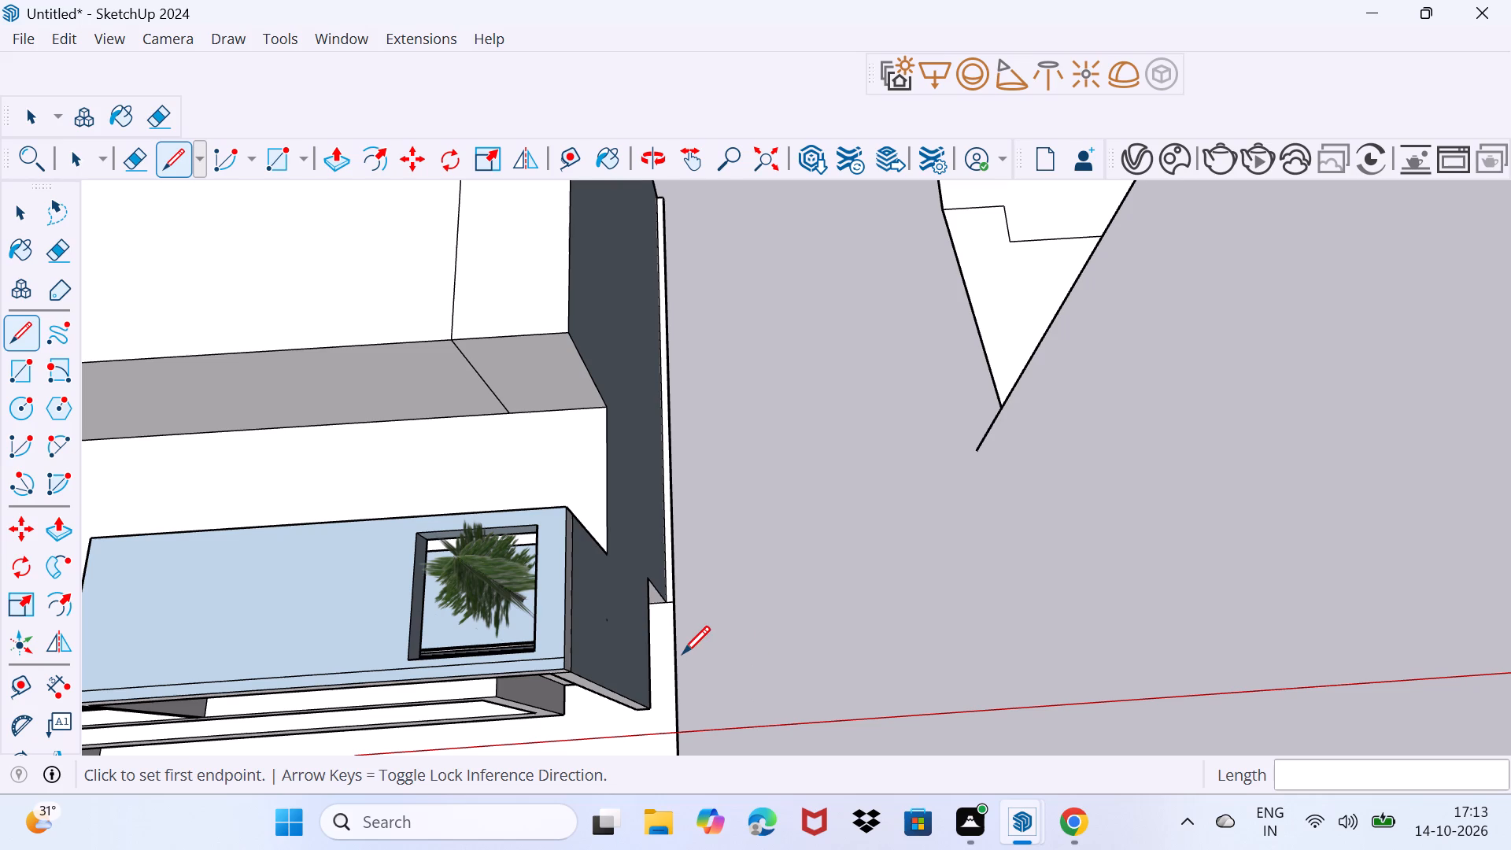
scroll(682, 653, "down", 6)
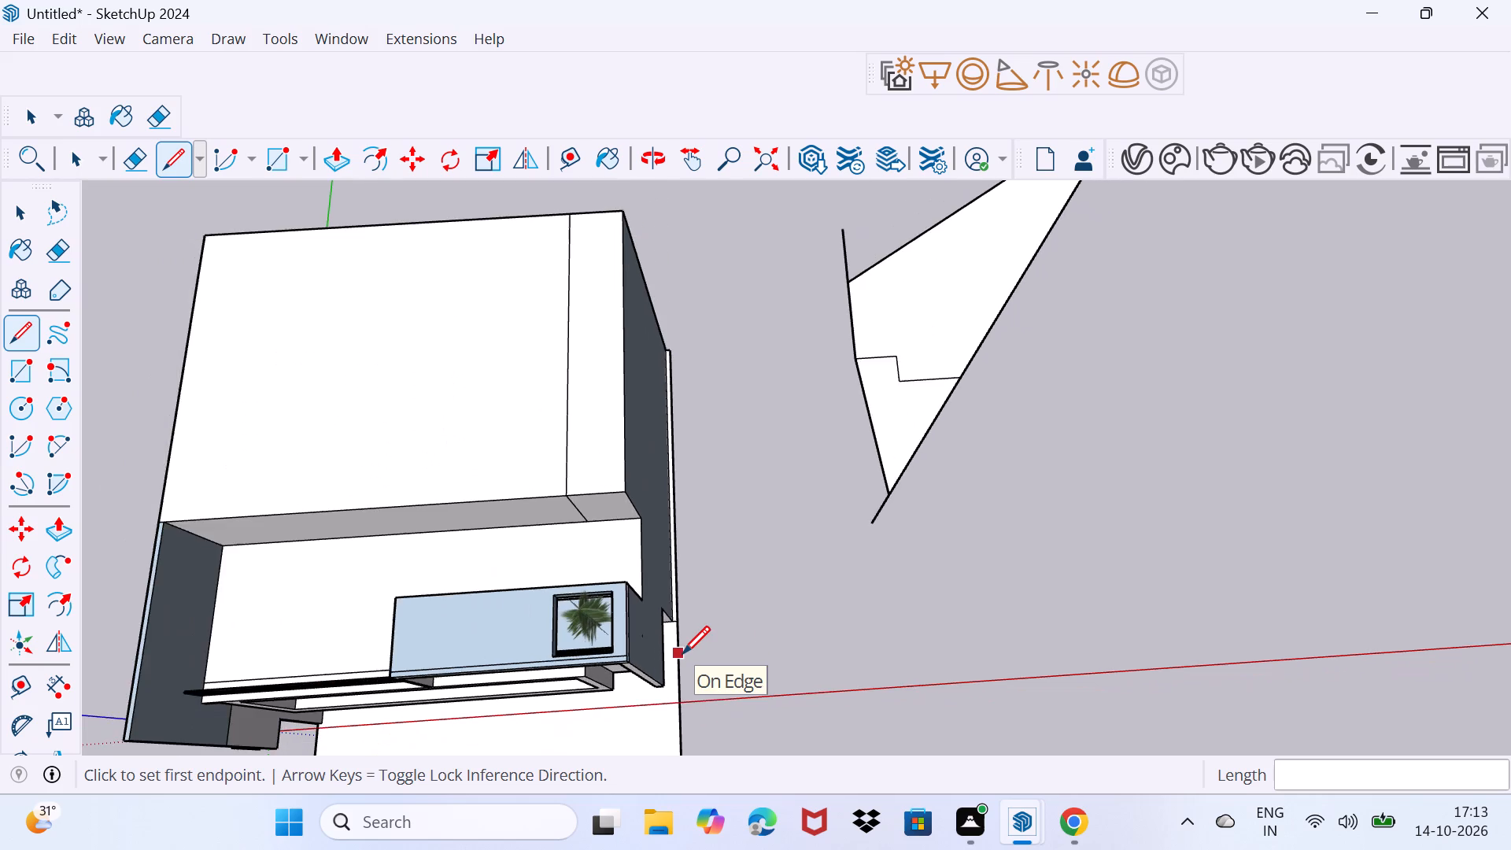
scroll(682, 653, "down", 5)
middle_click(658, 720)
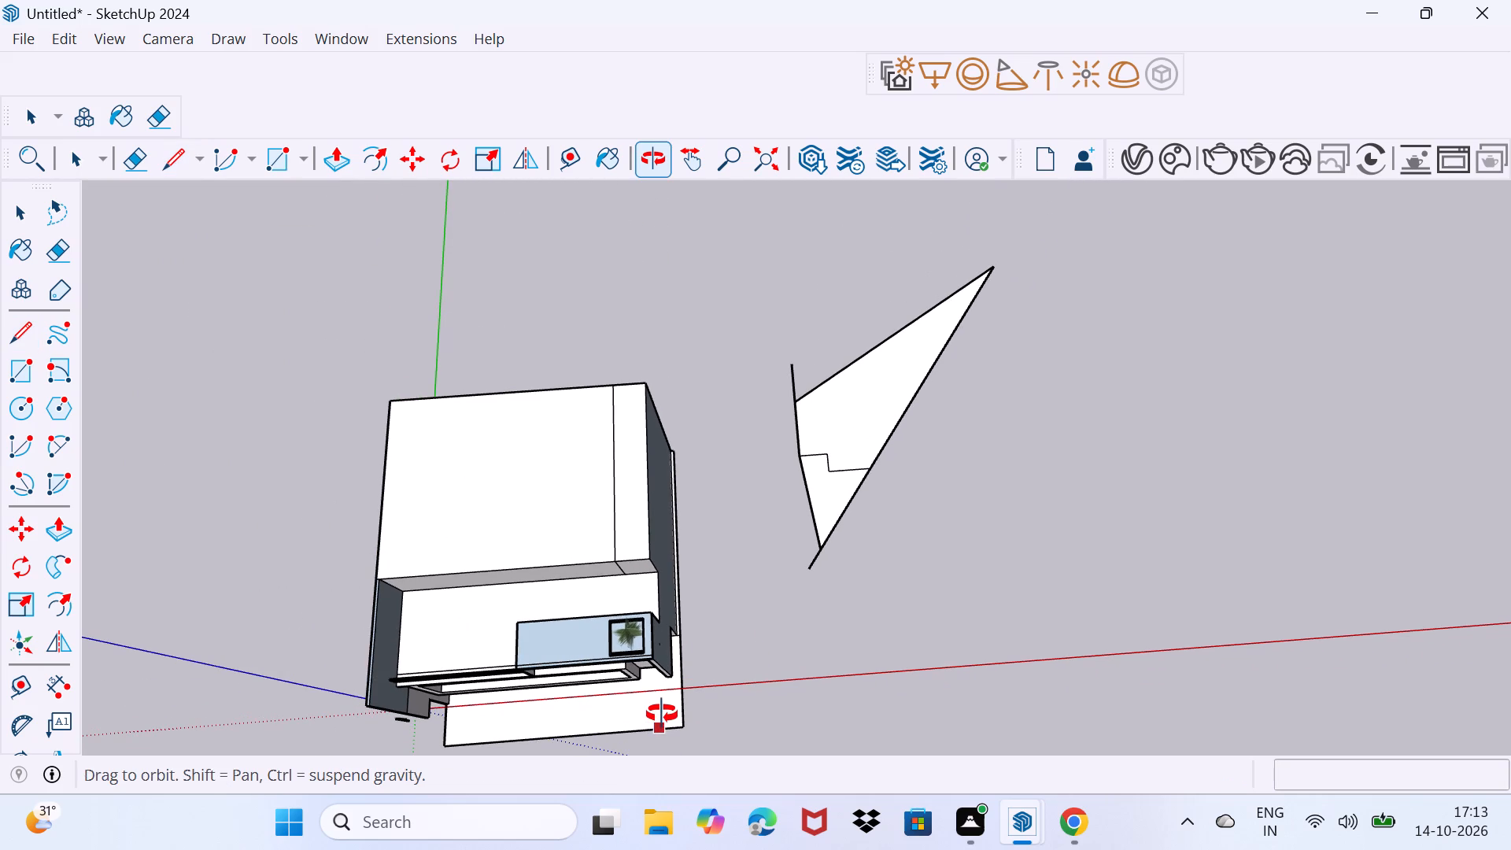
middle_click(662, 714)
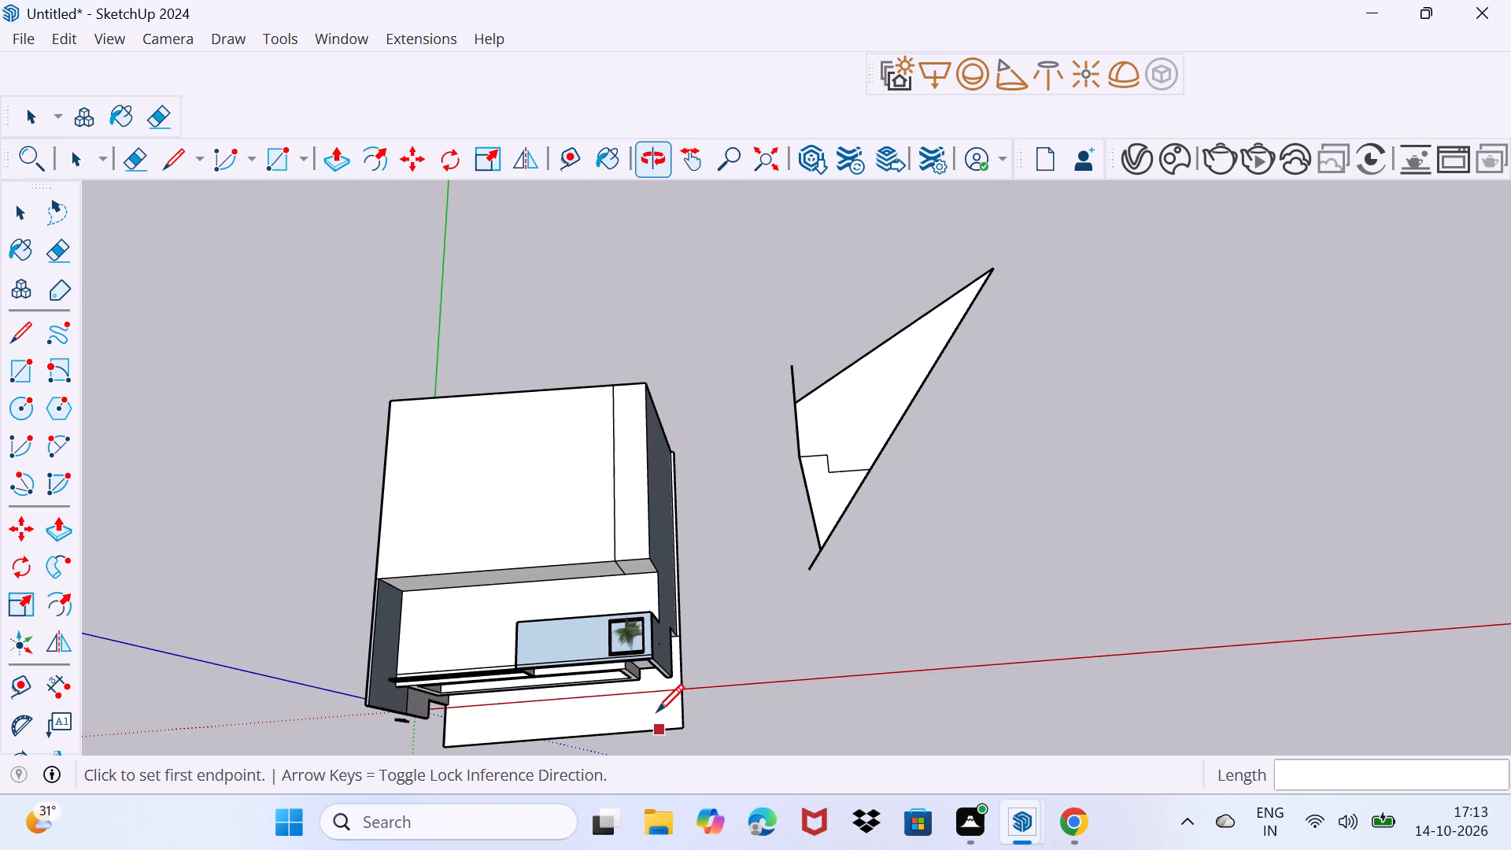
middle_click_drag(599, 674, 622, 611)
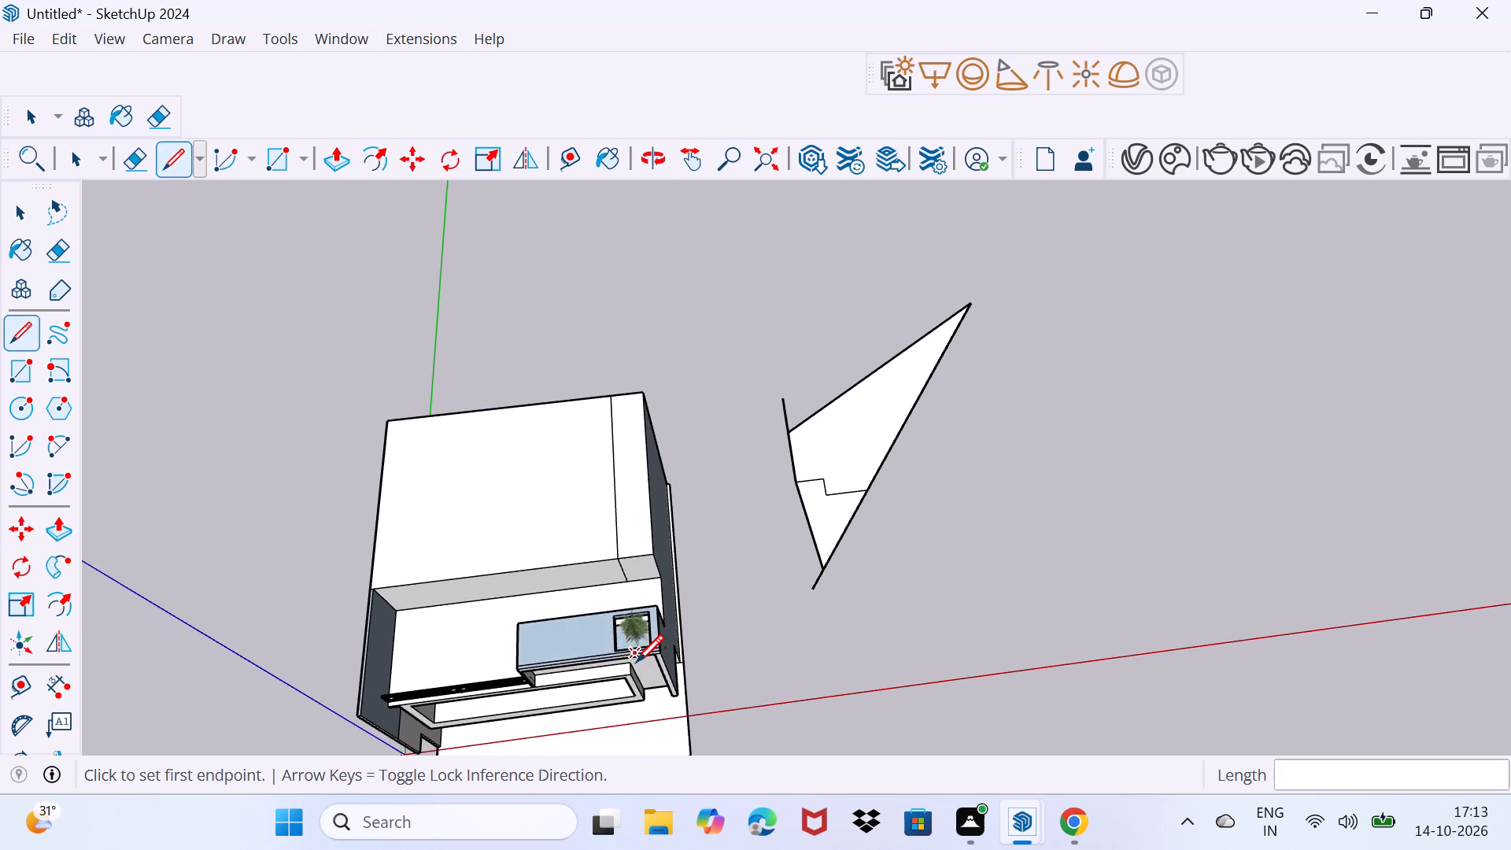
middle_click_drag(637, 662, 629, 408)
scroll(674, 831, "up", 3)
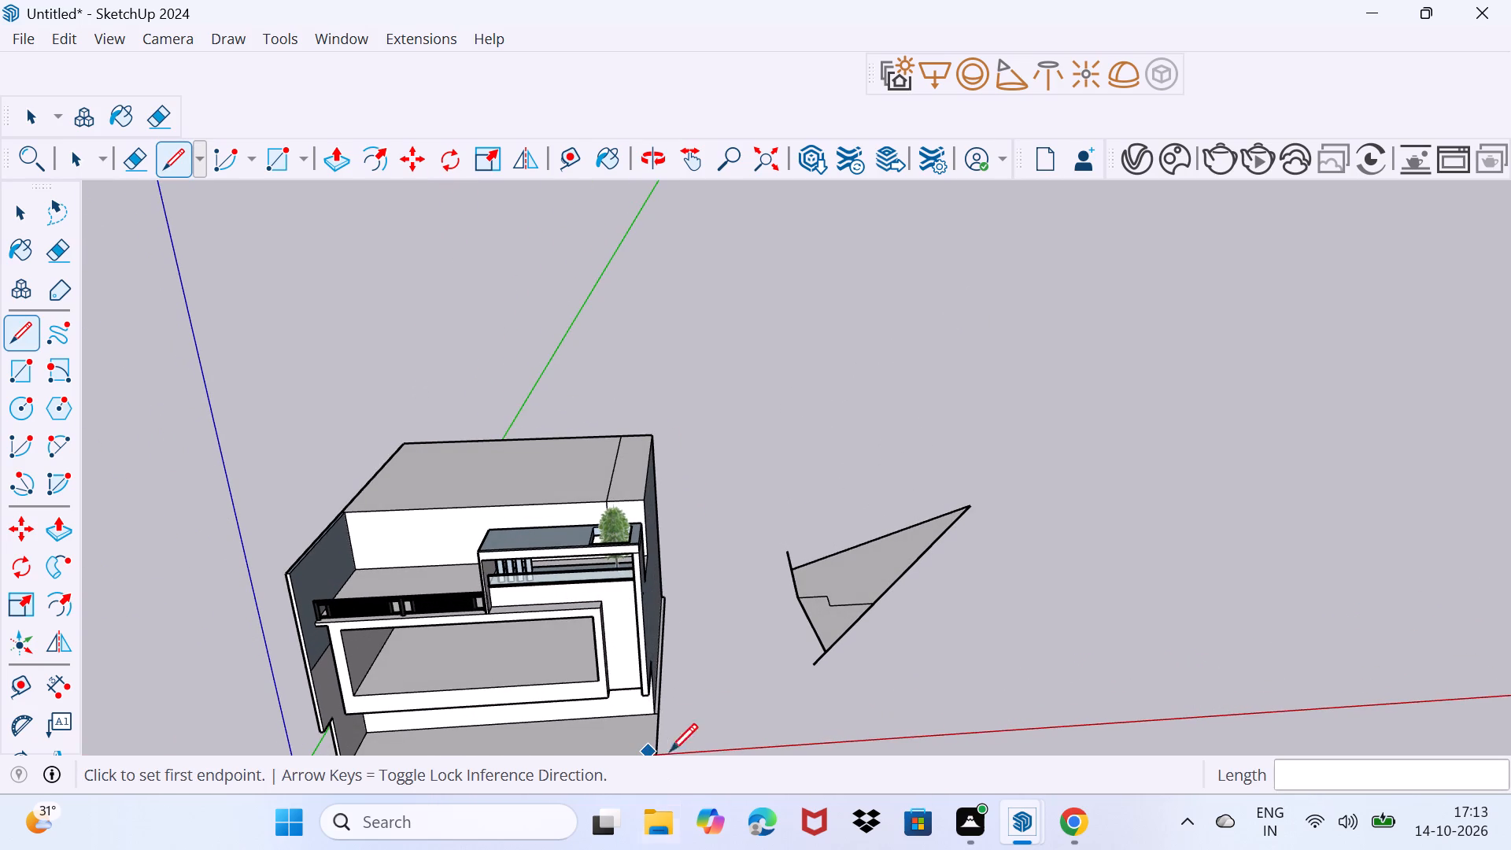
scroll(700, 676, "up", 1)
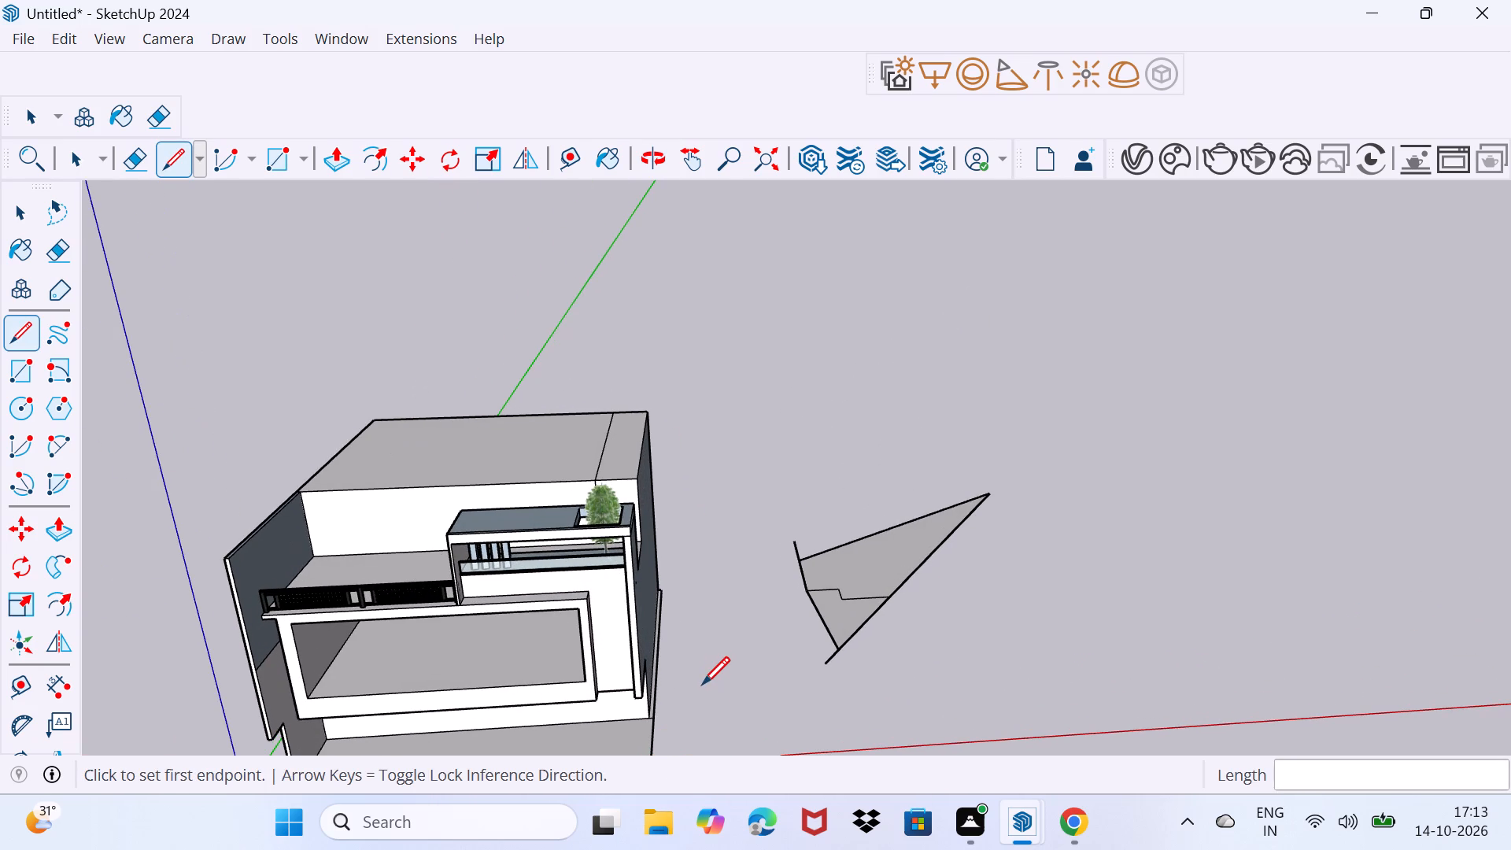
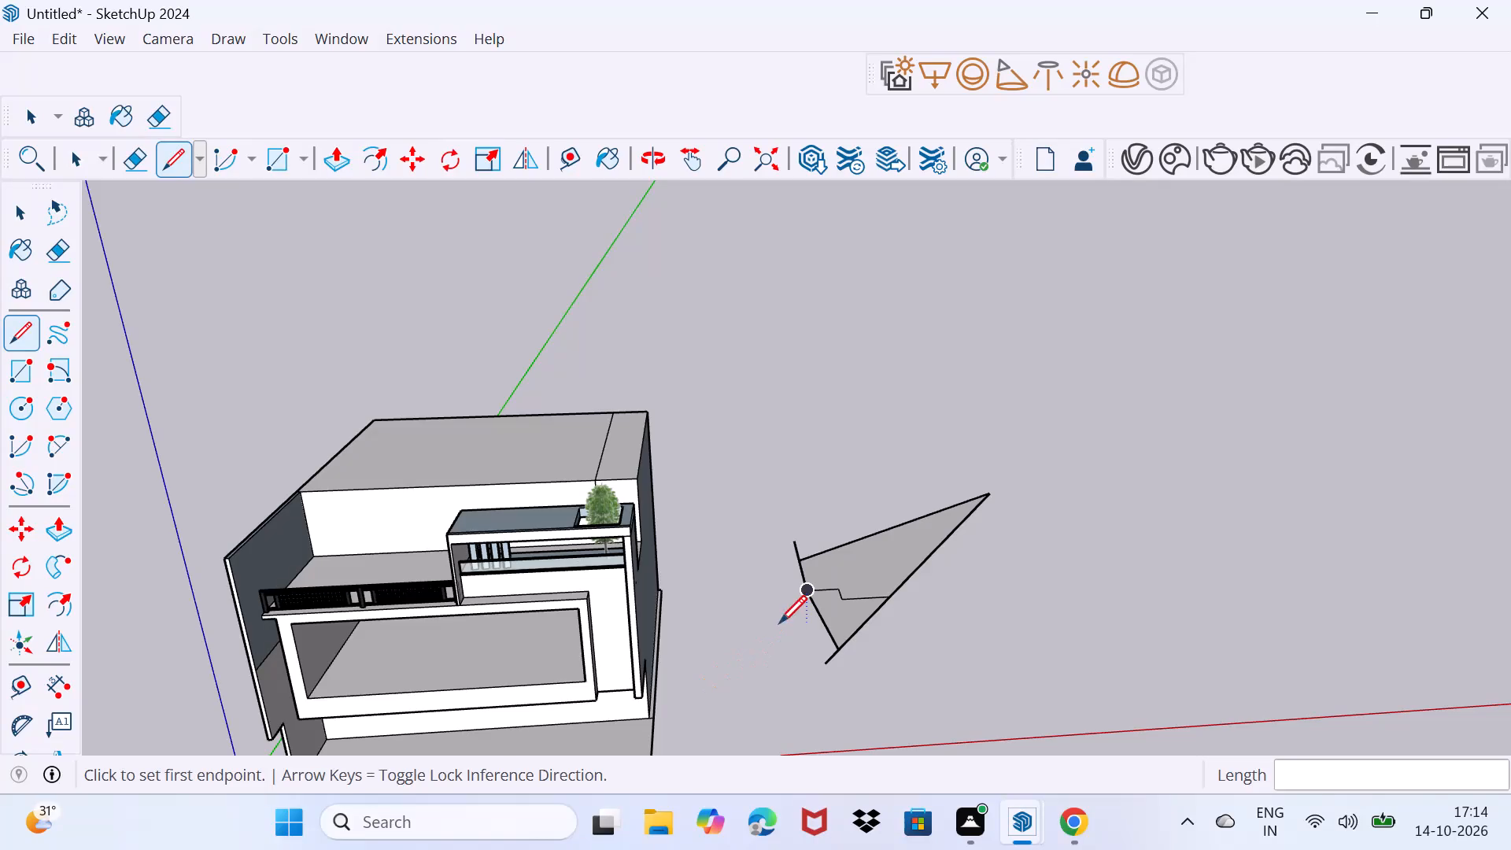
Draw a short line from the upper corner of the notch, running inward across the face of the loose shape.
left_click(838, 576)
left_click(869, 579)
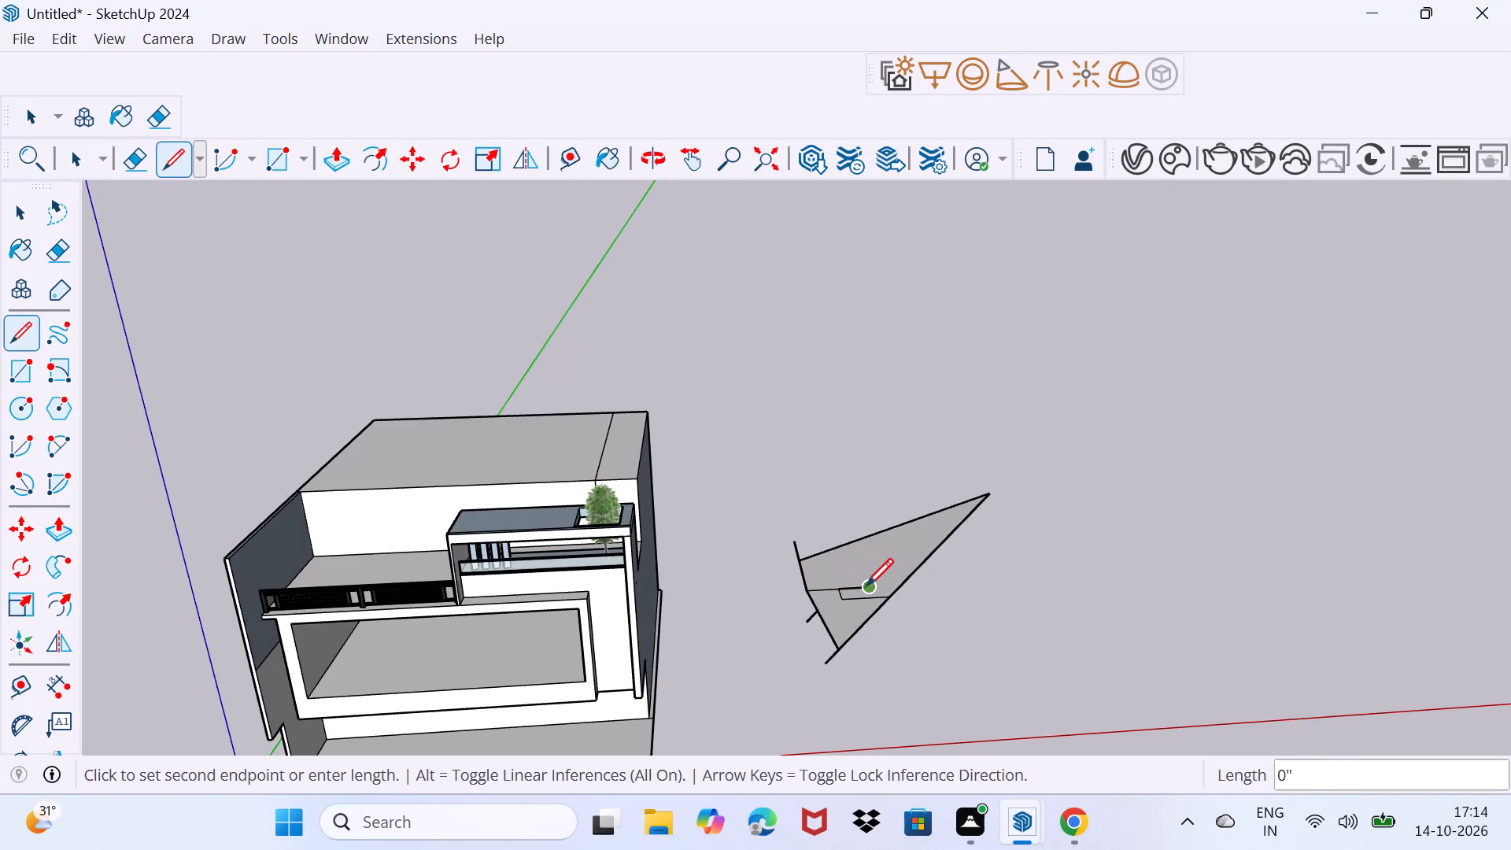
Draw a line outward from the lower part of the long slanted edge, then back to that edge with a line about 12' 7".
left_click(862, 610)
double_click(862, 610)
left_click(861, 613)
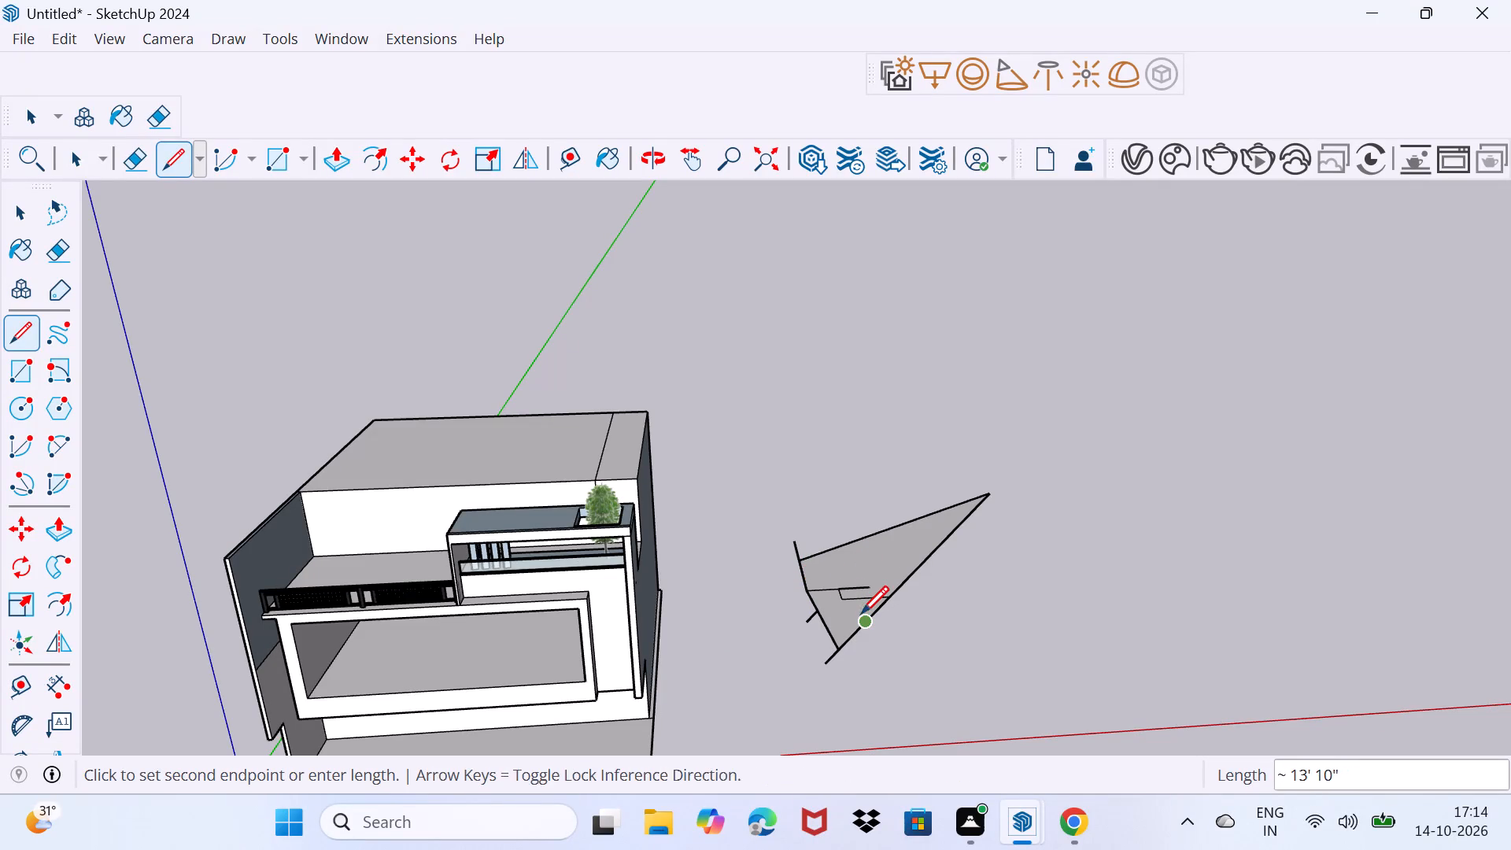
double_click(852, 619)
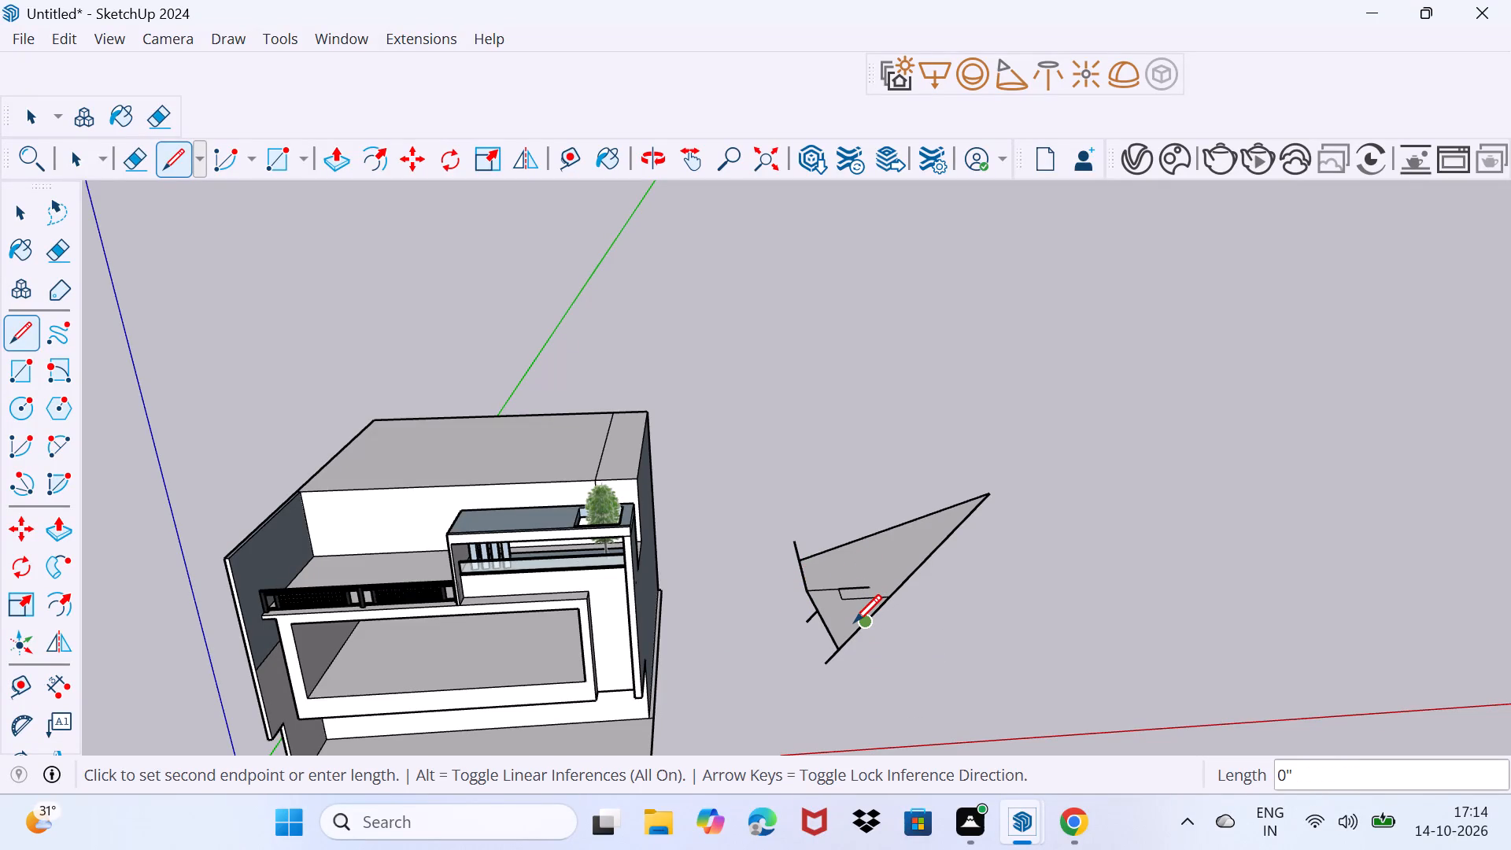
double_click(854, 622)
left_click(854, 622)
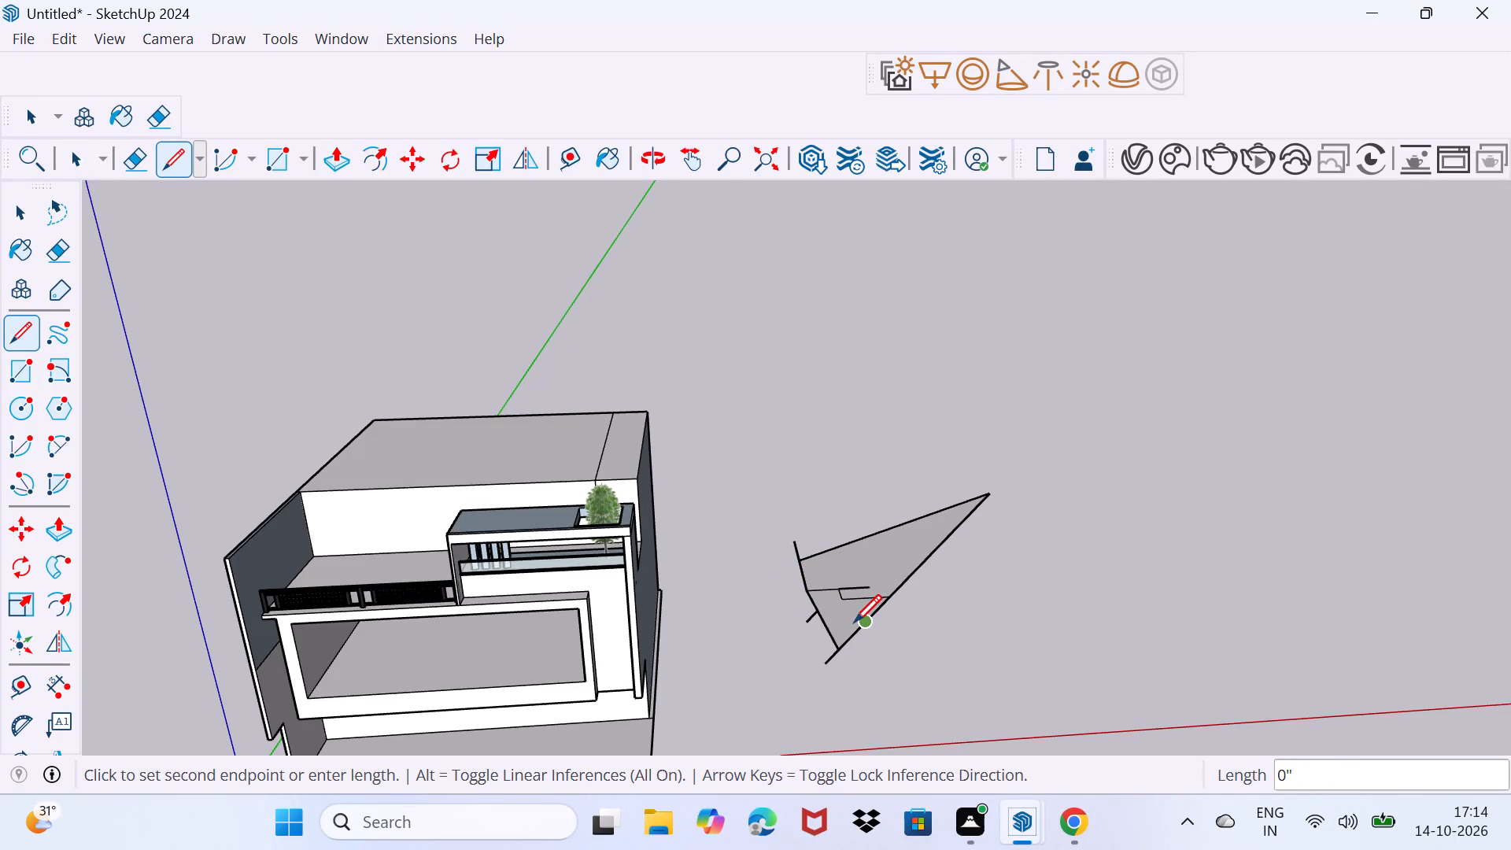
double_click(854, 622)
double_click(858, 630)
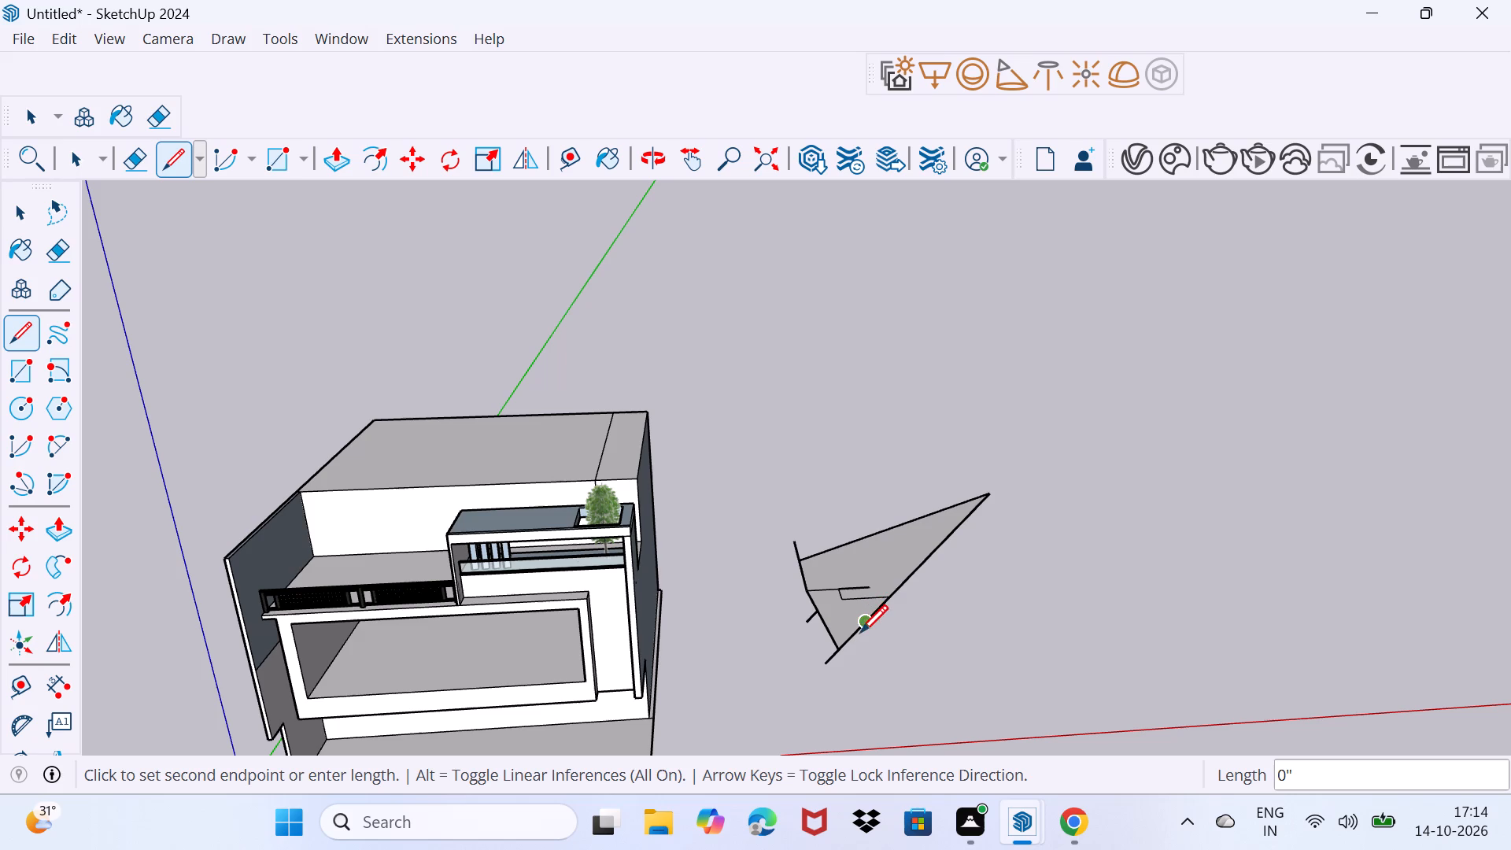
left_click(864, 632)
left_click(907, 601)
left_click(913, 593)
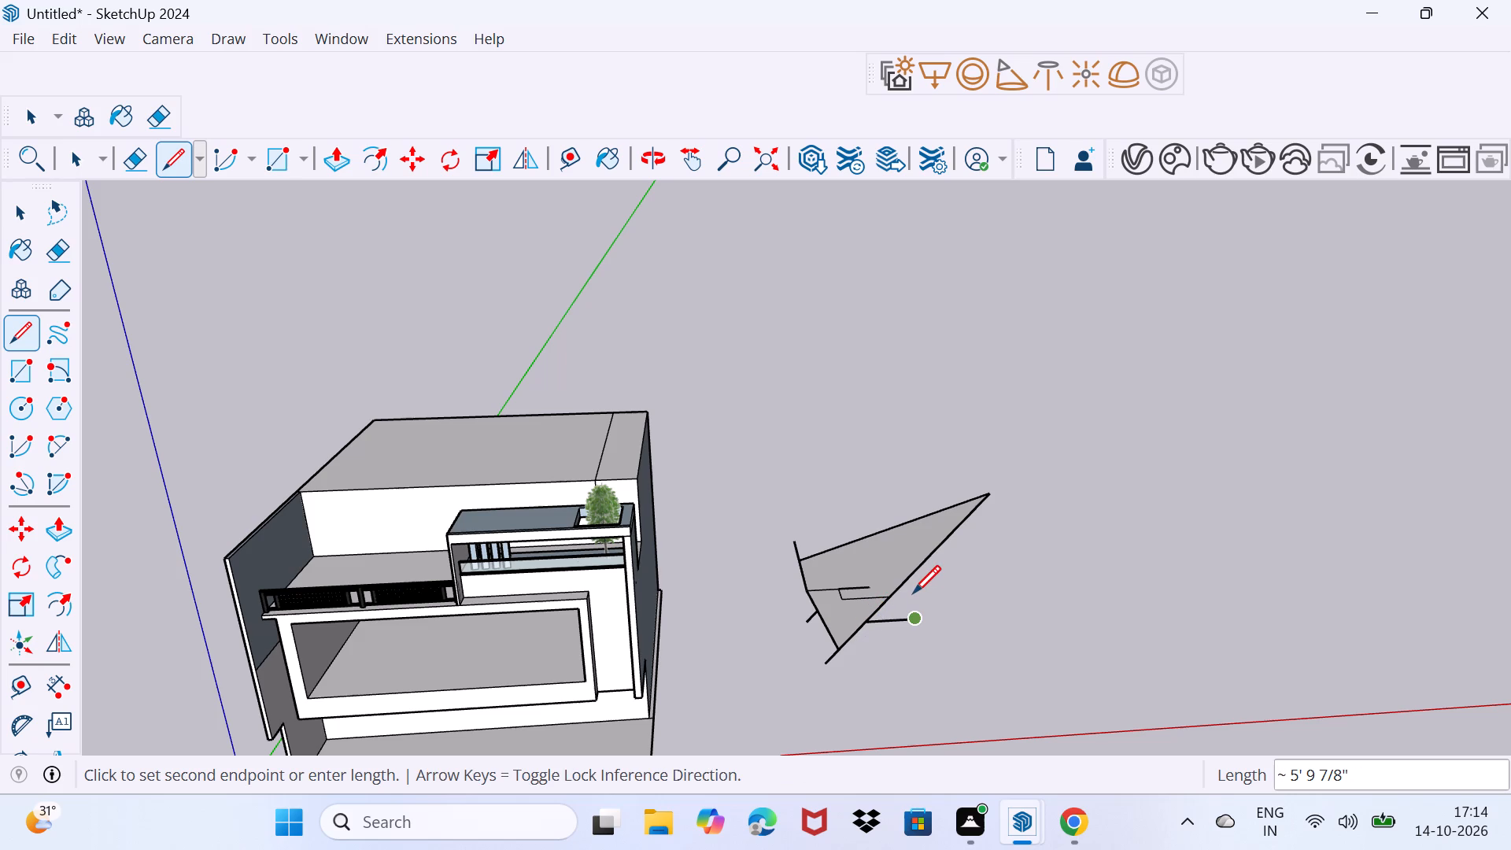
left_click(913, 593)
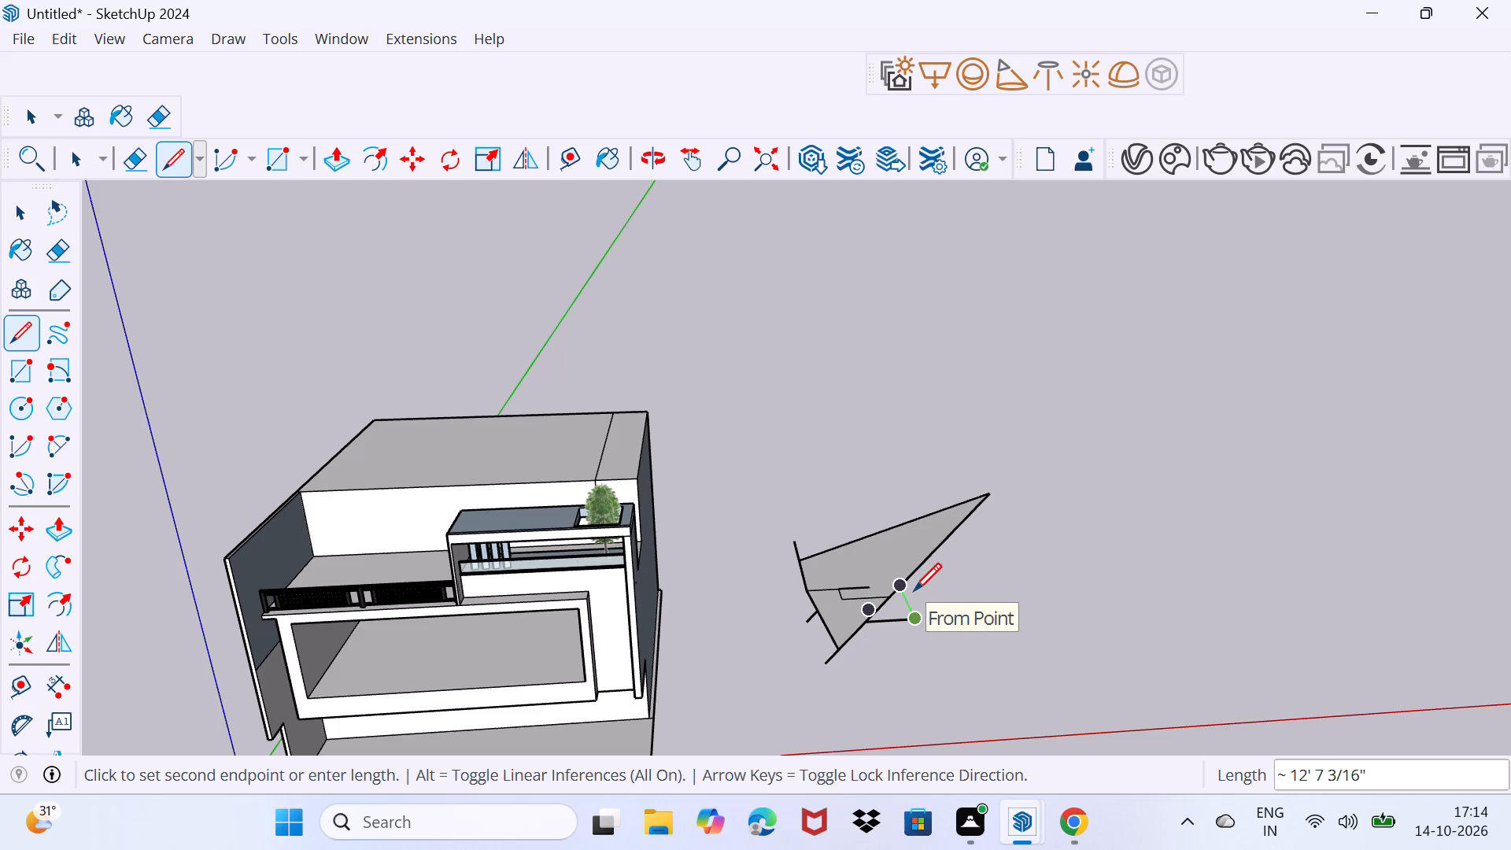
left_click(914, 590)
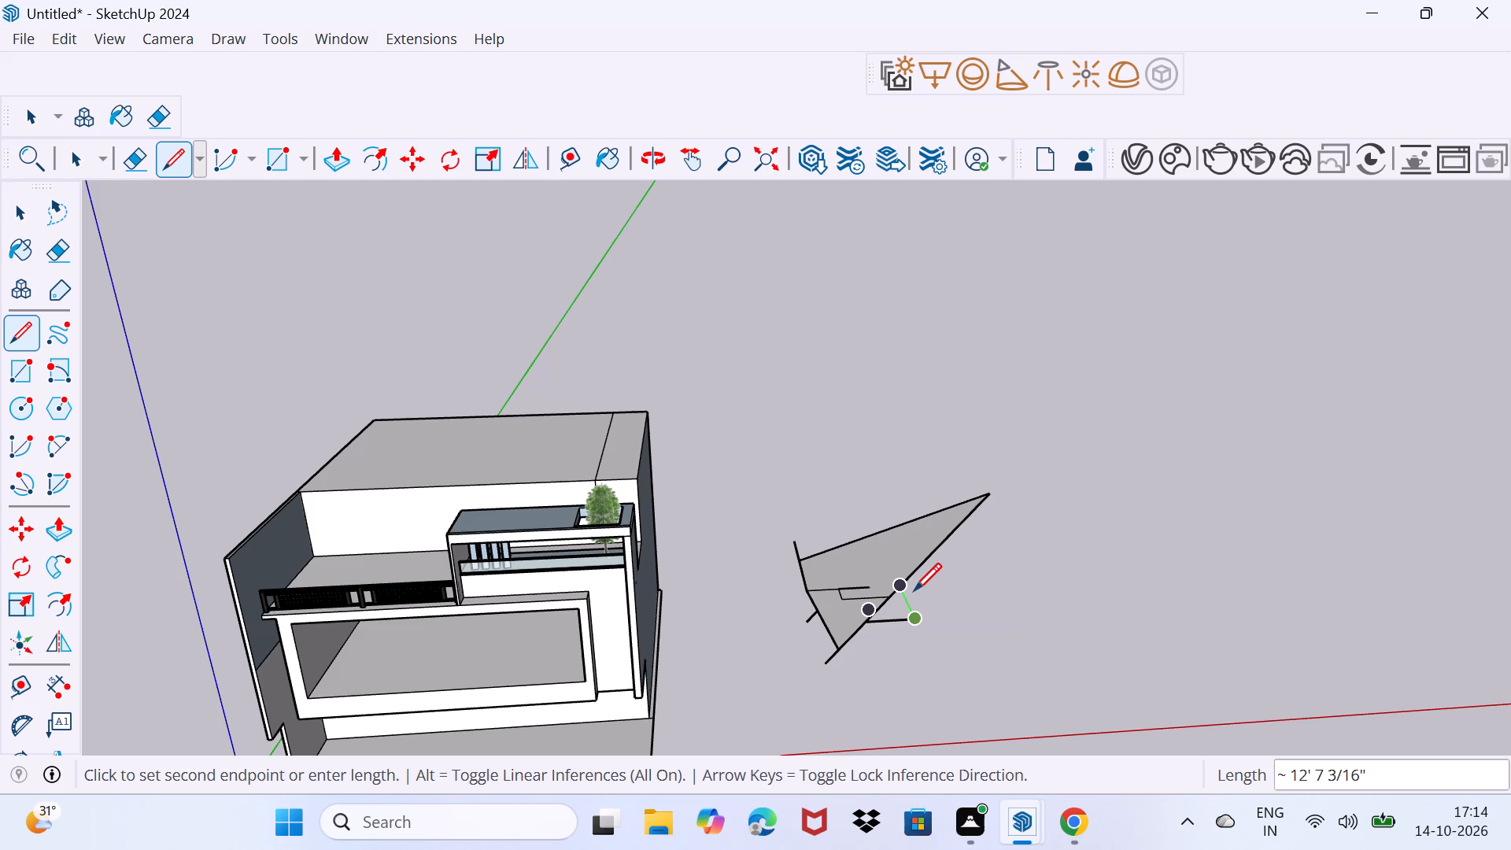
left_click(914, 590)
left_click(914, 590)
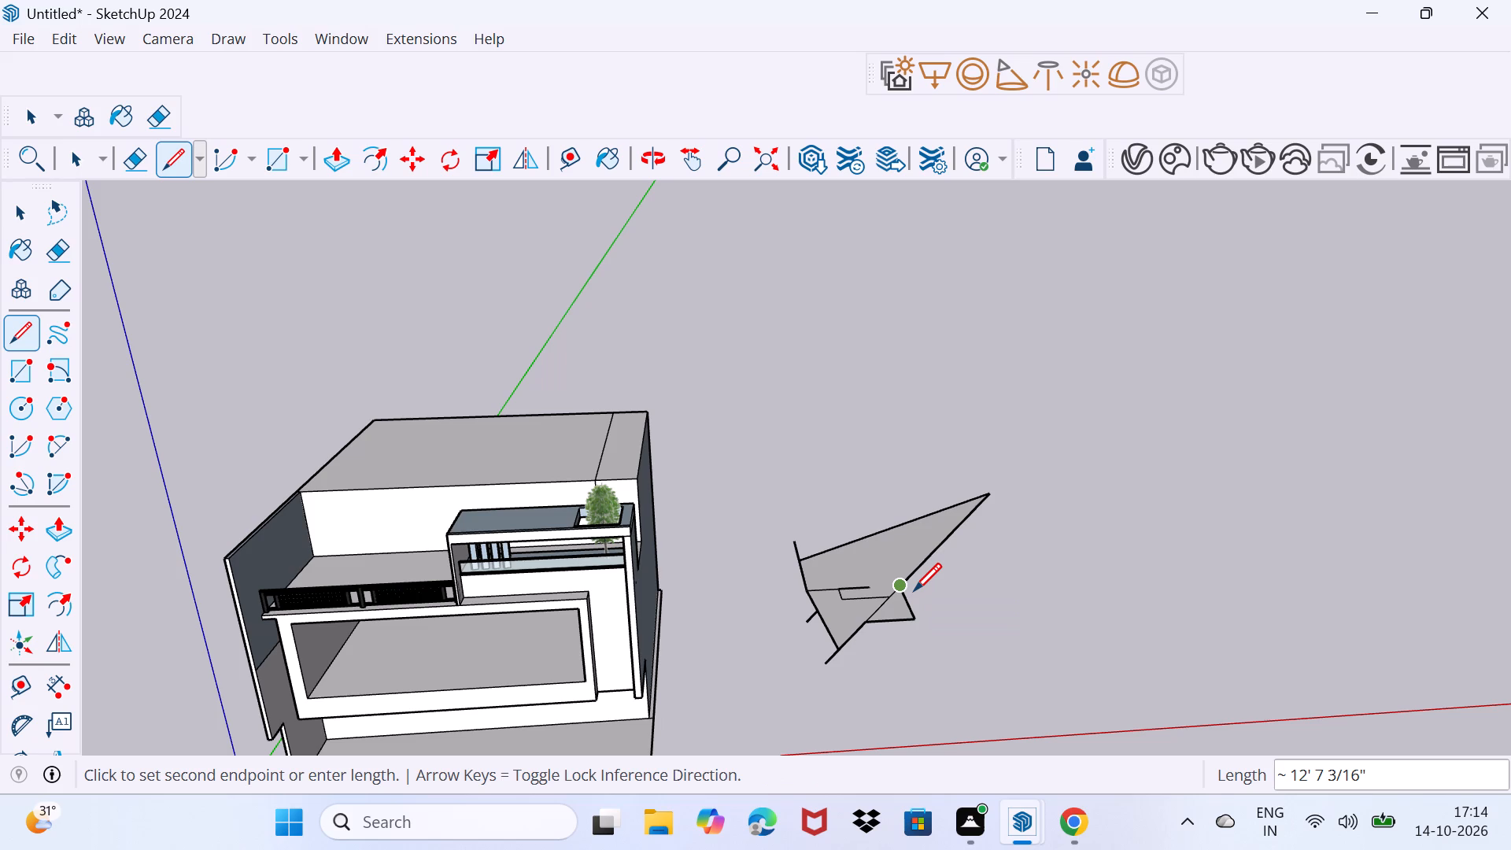
double_click(914, 590)
left_click(914, 590)
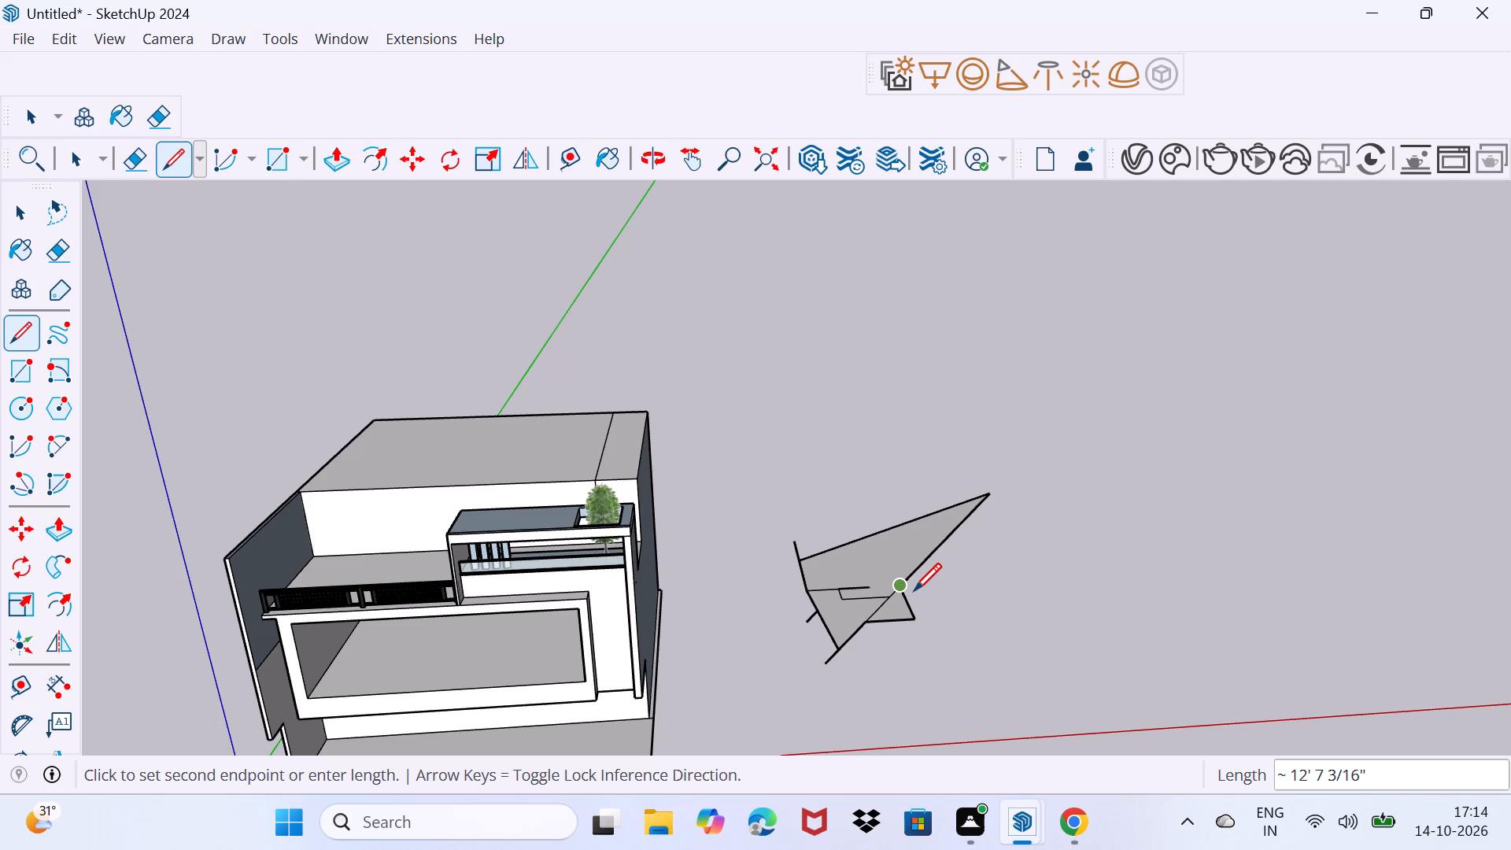
left_click(914, 590)
double_click(914, 590)
left_click(914, 590)
Add a four-sided panel on the outer side of the new triangle, closing its lower edge with a line about 7' long.
left_click(936, 575)
left_click(953, 604)
left_click(960, 619)
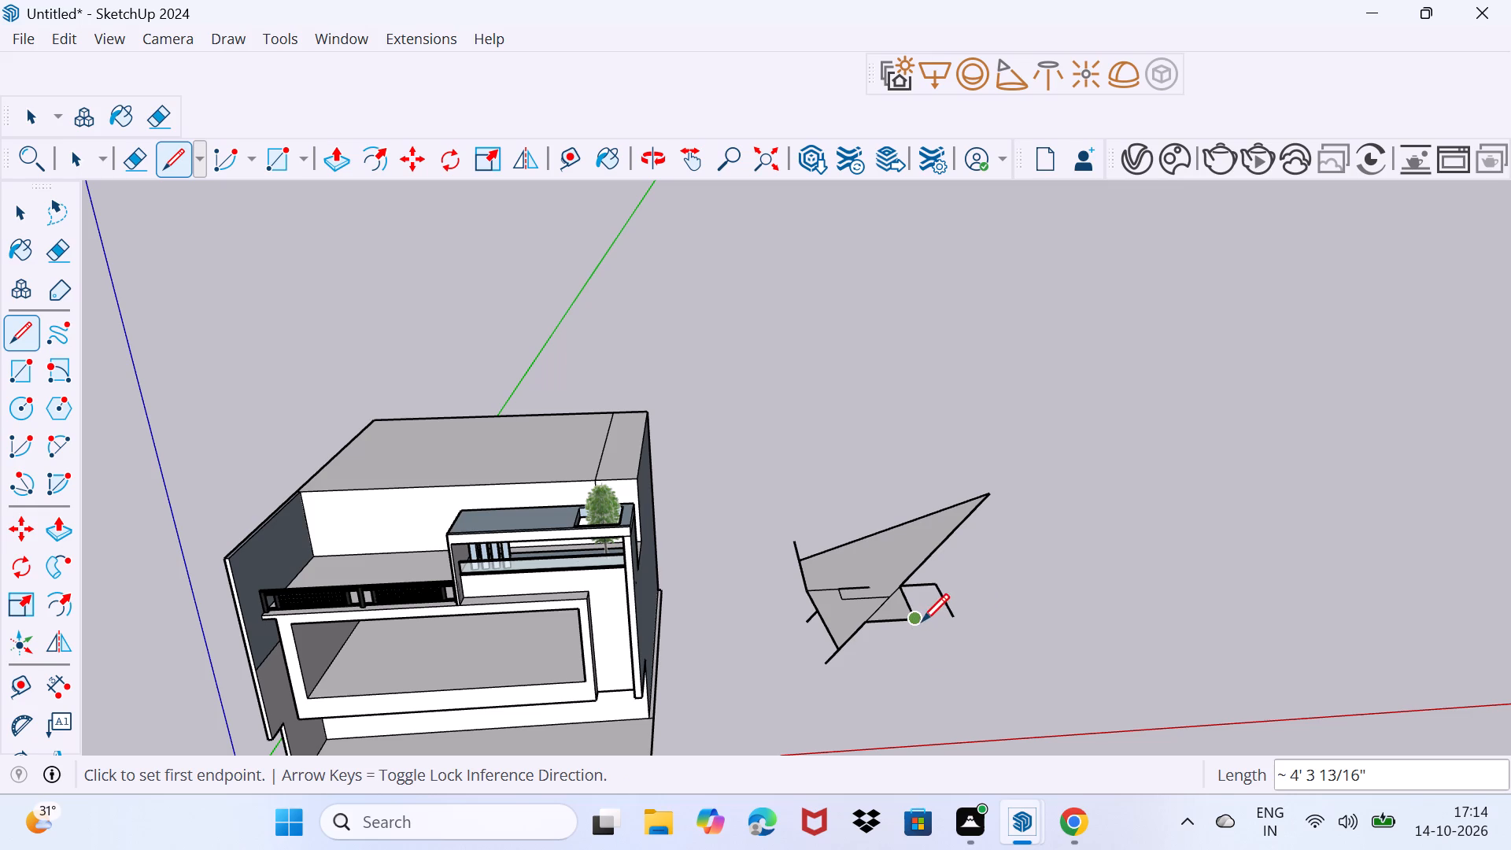
left_click(920, 619)
left_click(949, 617)
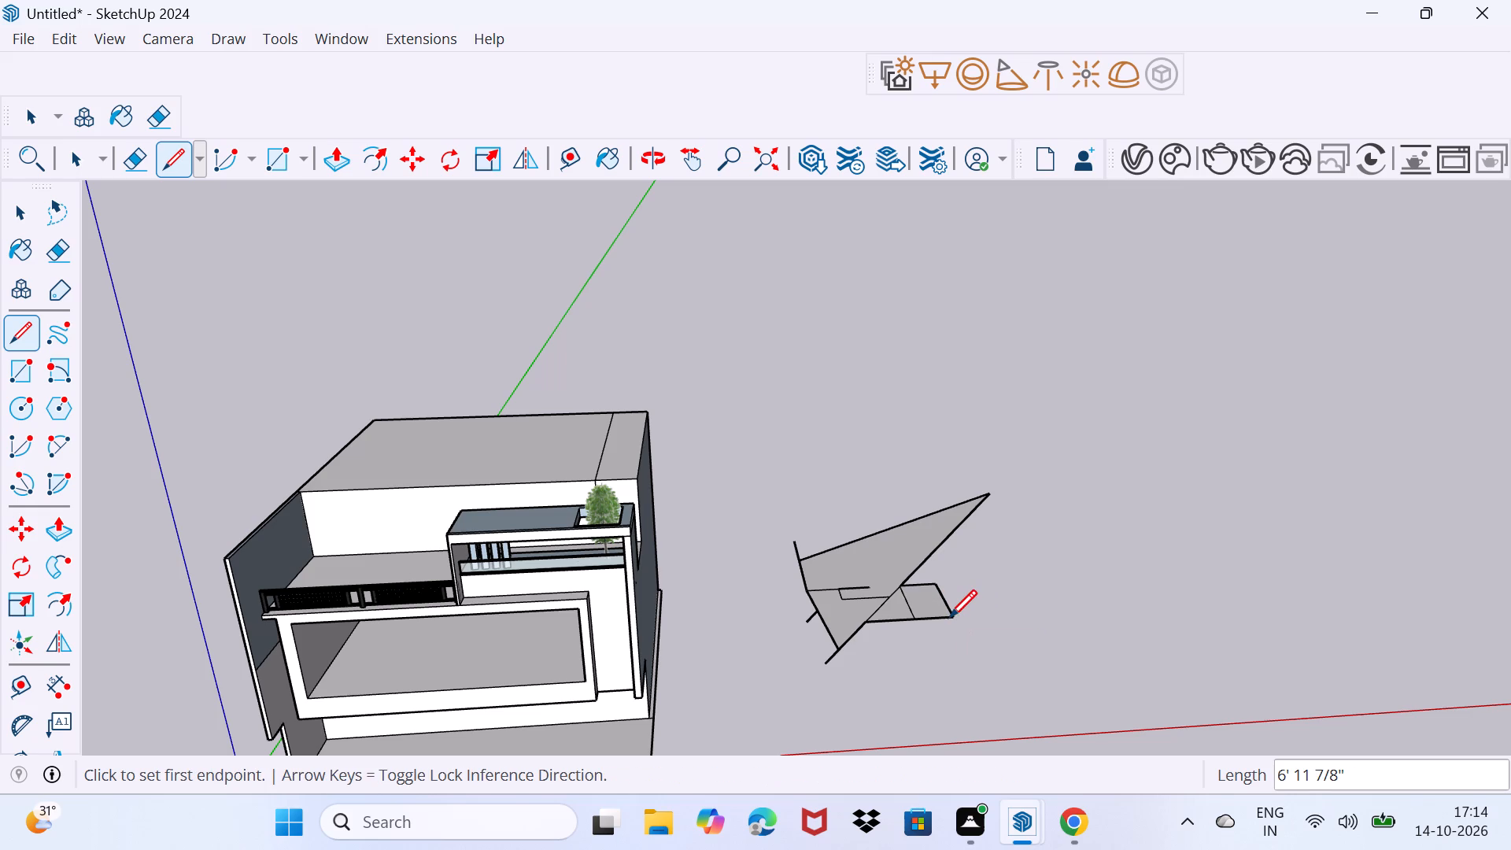
Draw a line about 61' 3" from the panel's lower outer corner to the pointed tip of the shape.
middle_click_drag(949, 617, 744, 562)
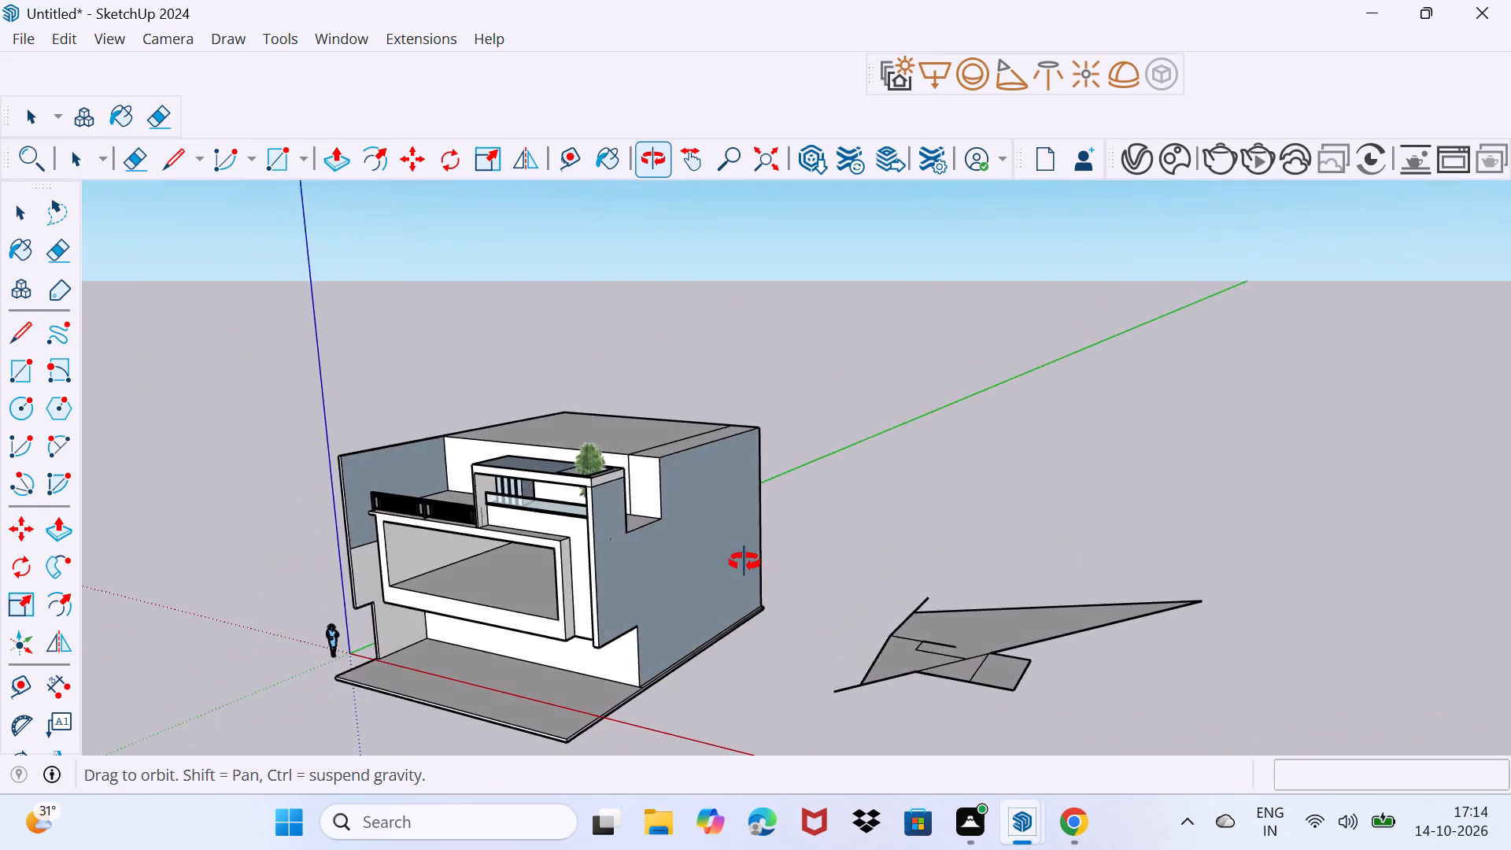
middle_click_drag(744, 562, 994, 682)
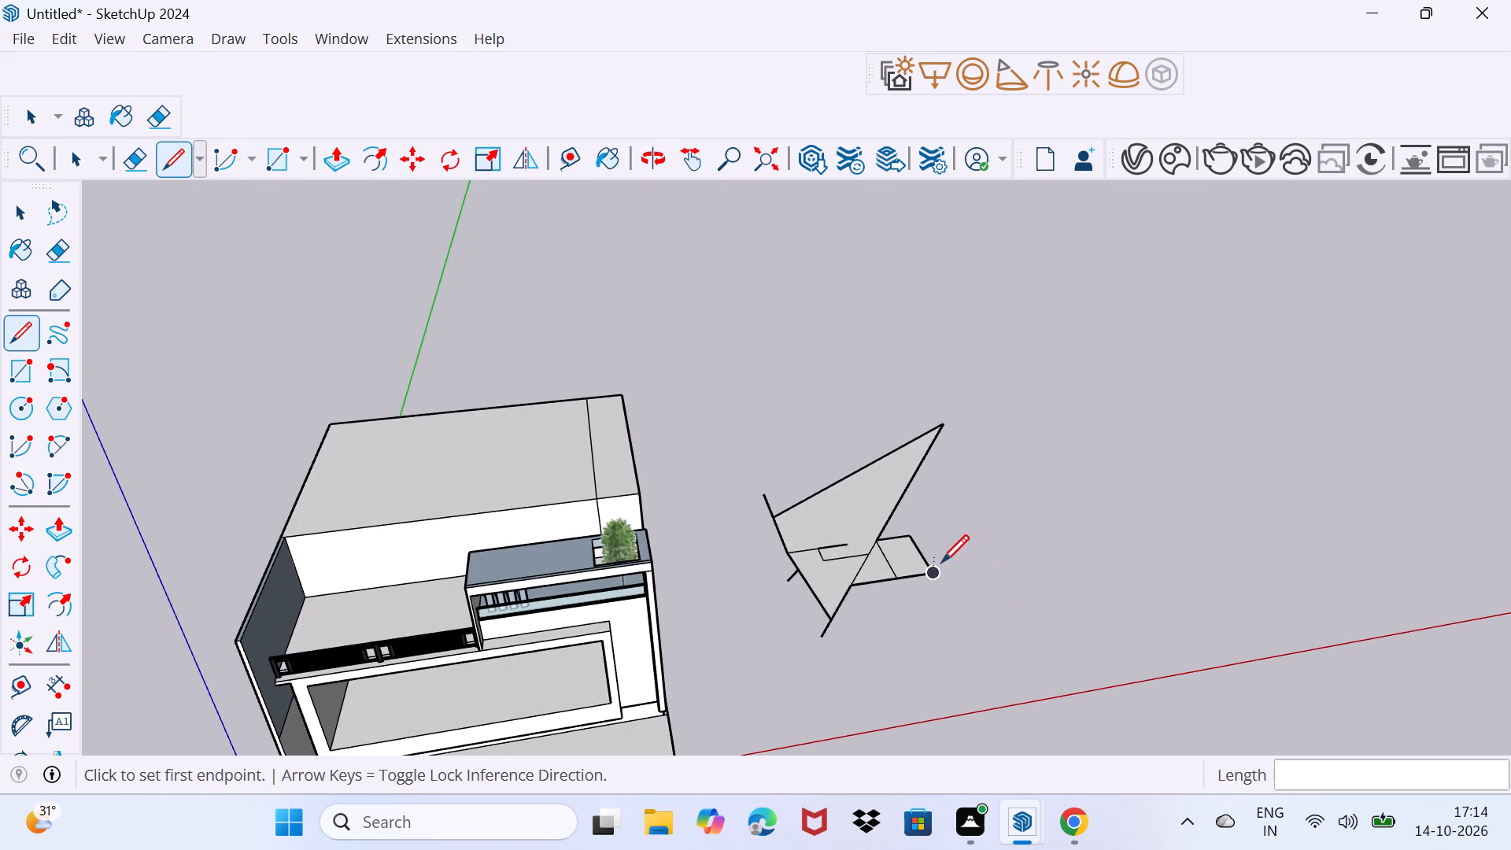
left_click(941, 564)
left_click(944, 423)
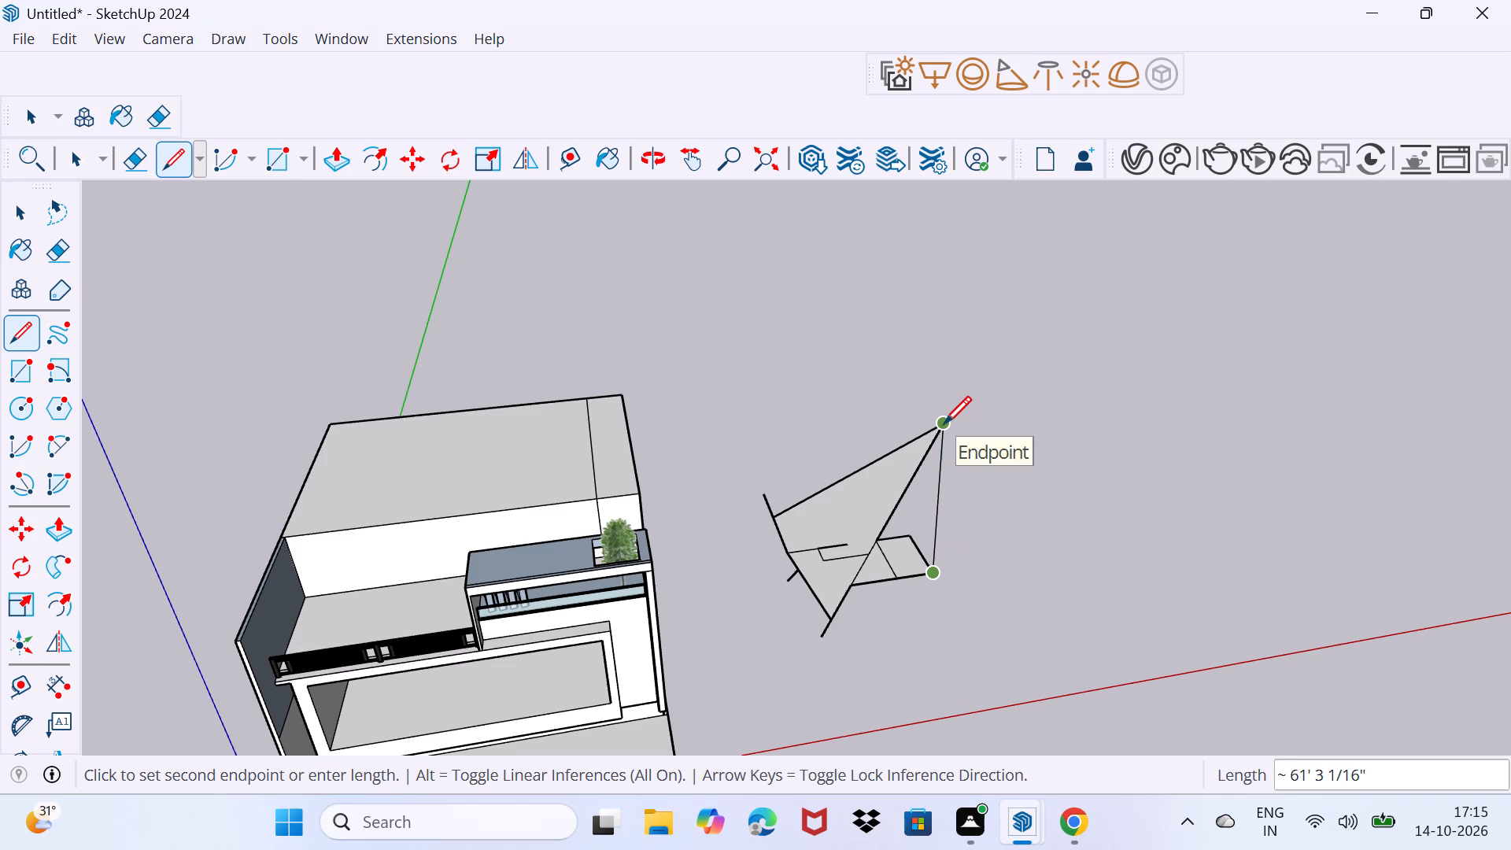
Join the shape's loose ends to its pointed tip with connected lines about 26', 23' 1" and 53' 7" long.
middle_click_drag(918, 470, 728, 673)
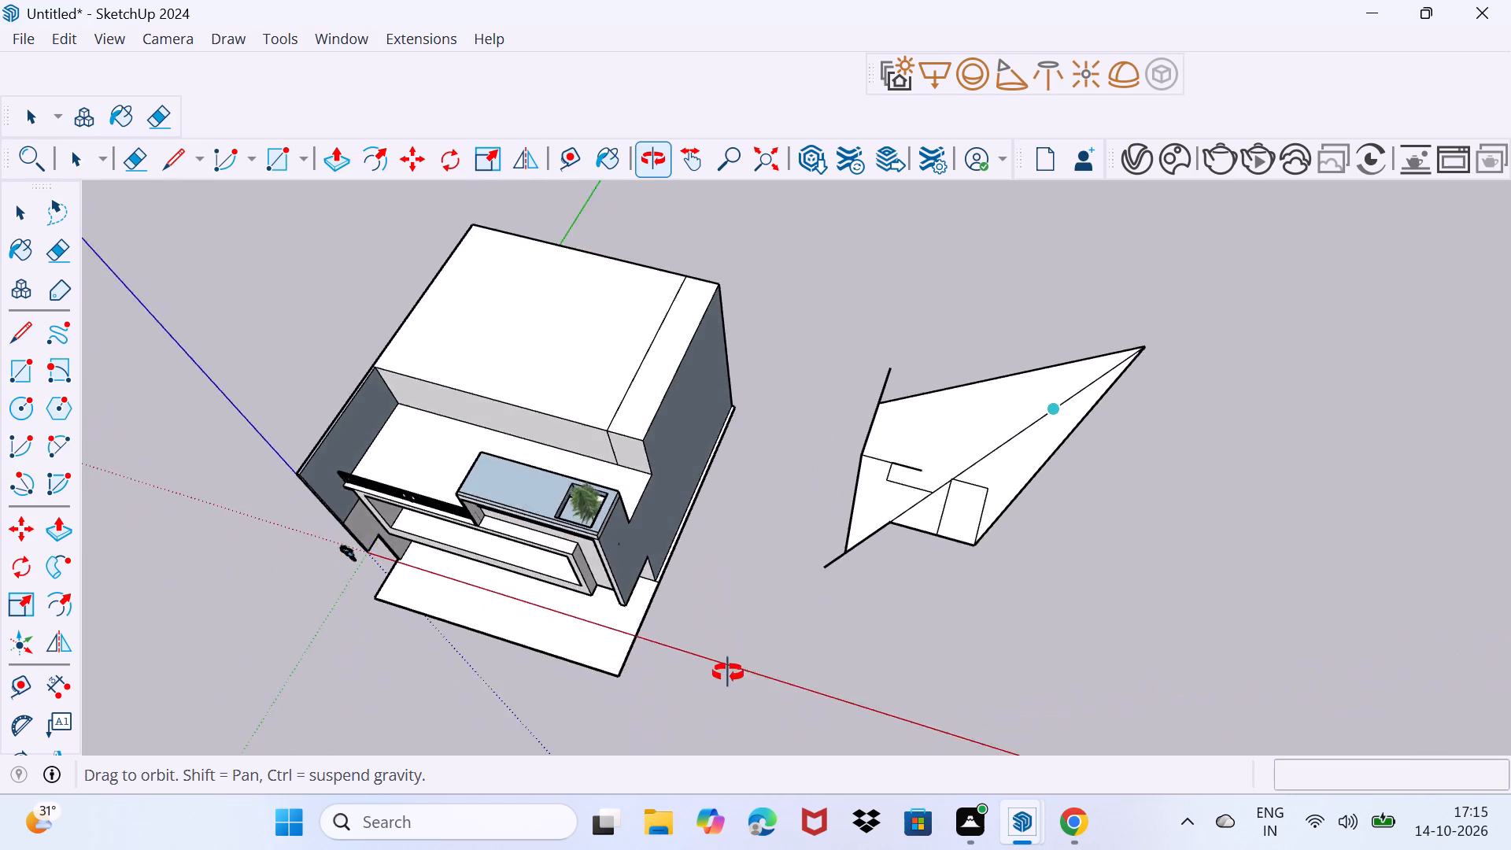
middle_click_drag(728, 673, 977, 509)
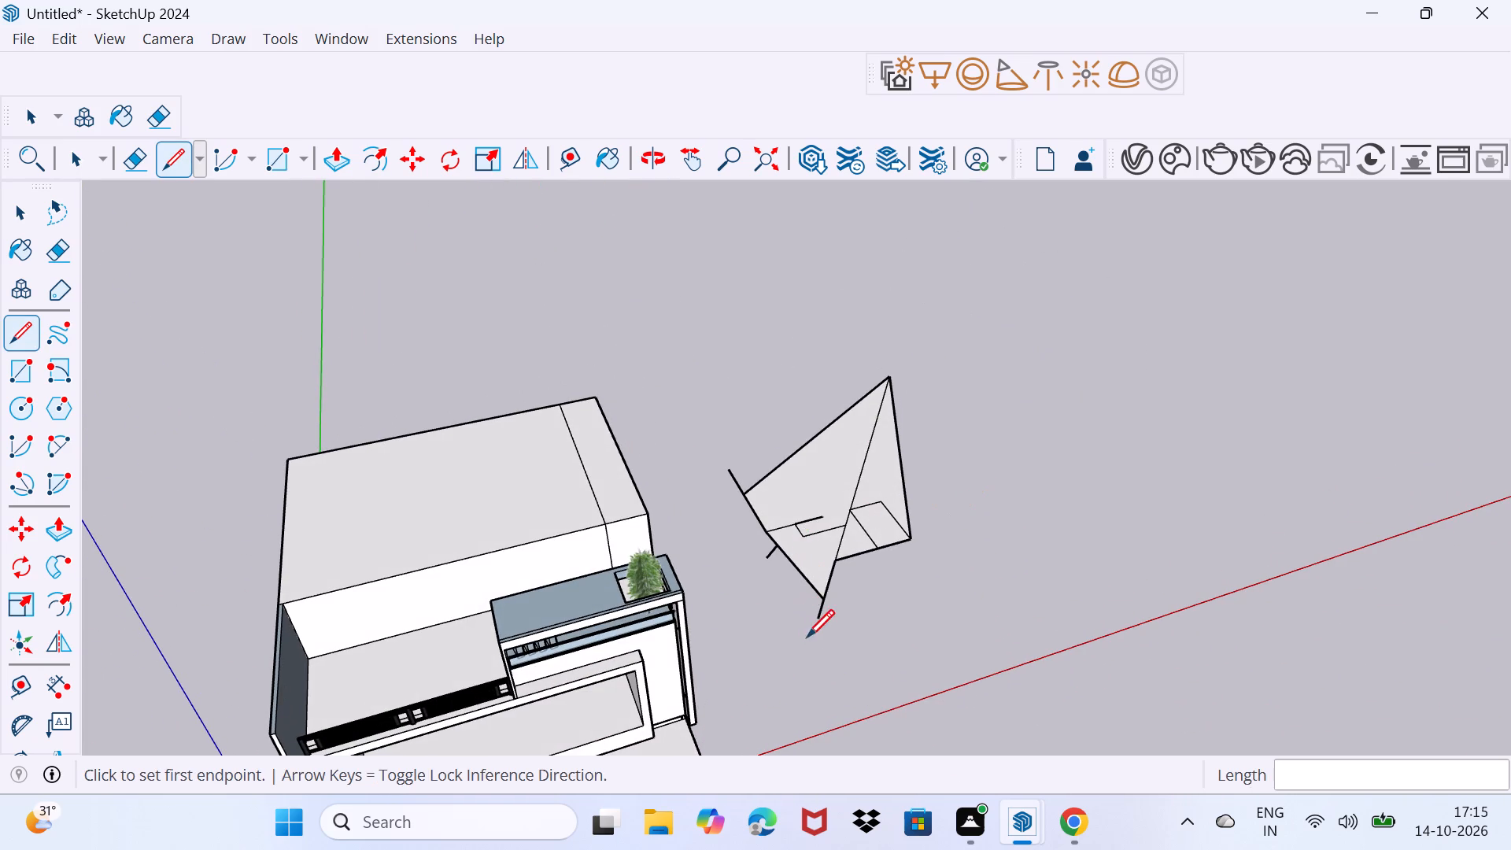
left_click(815, 620)
left_click(765, 562)
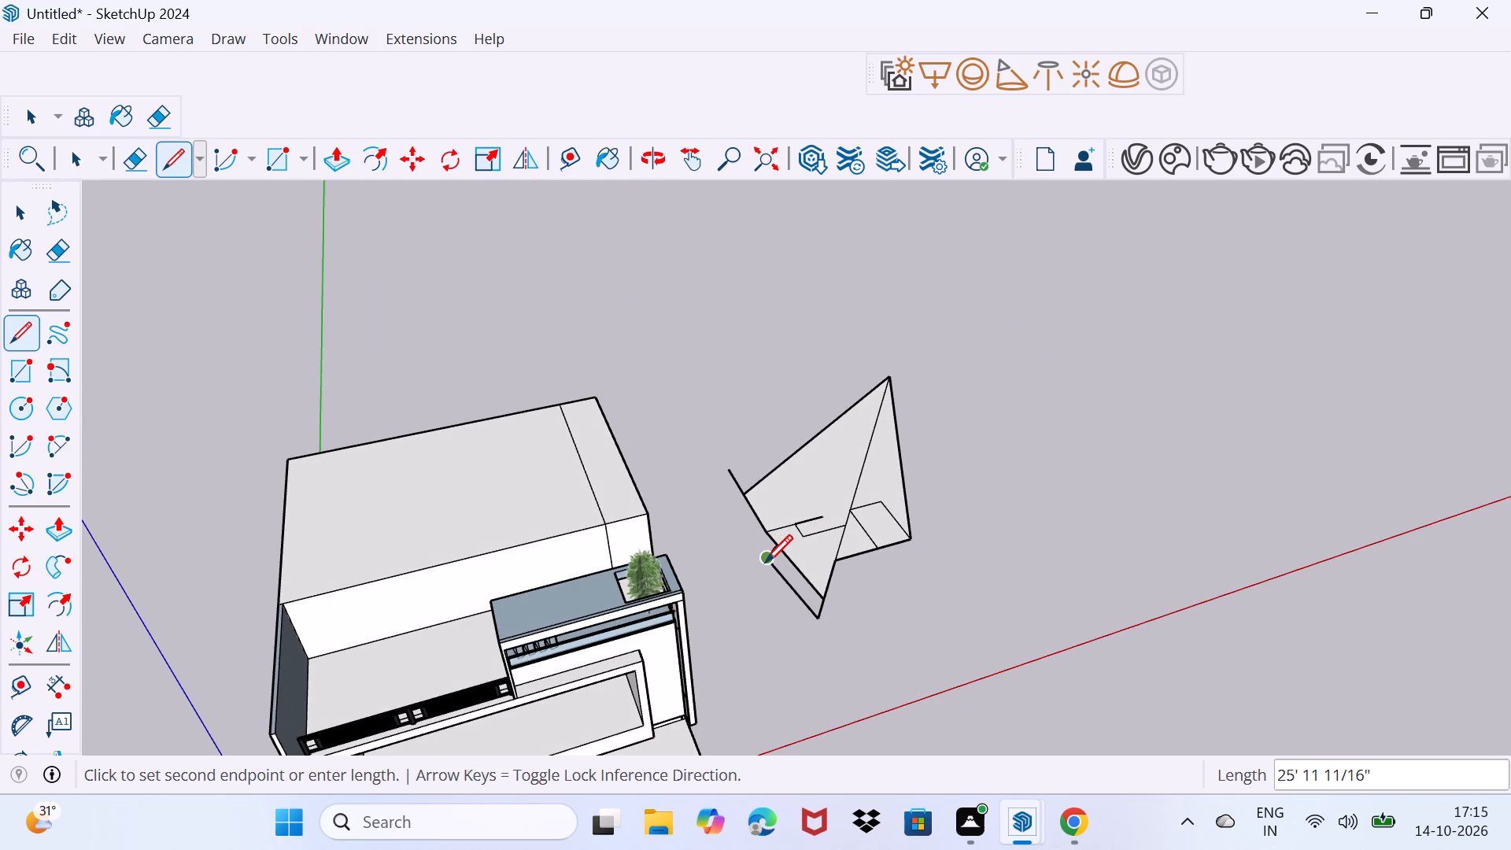
left_click(730, 475)
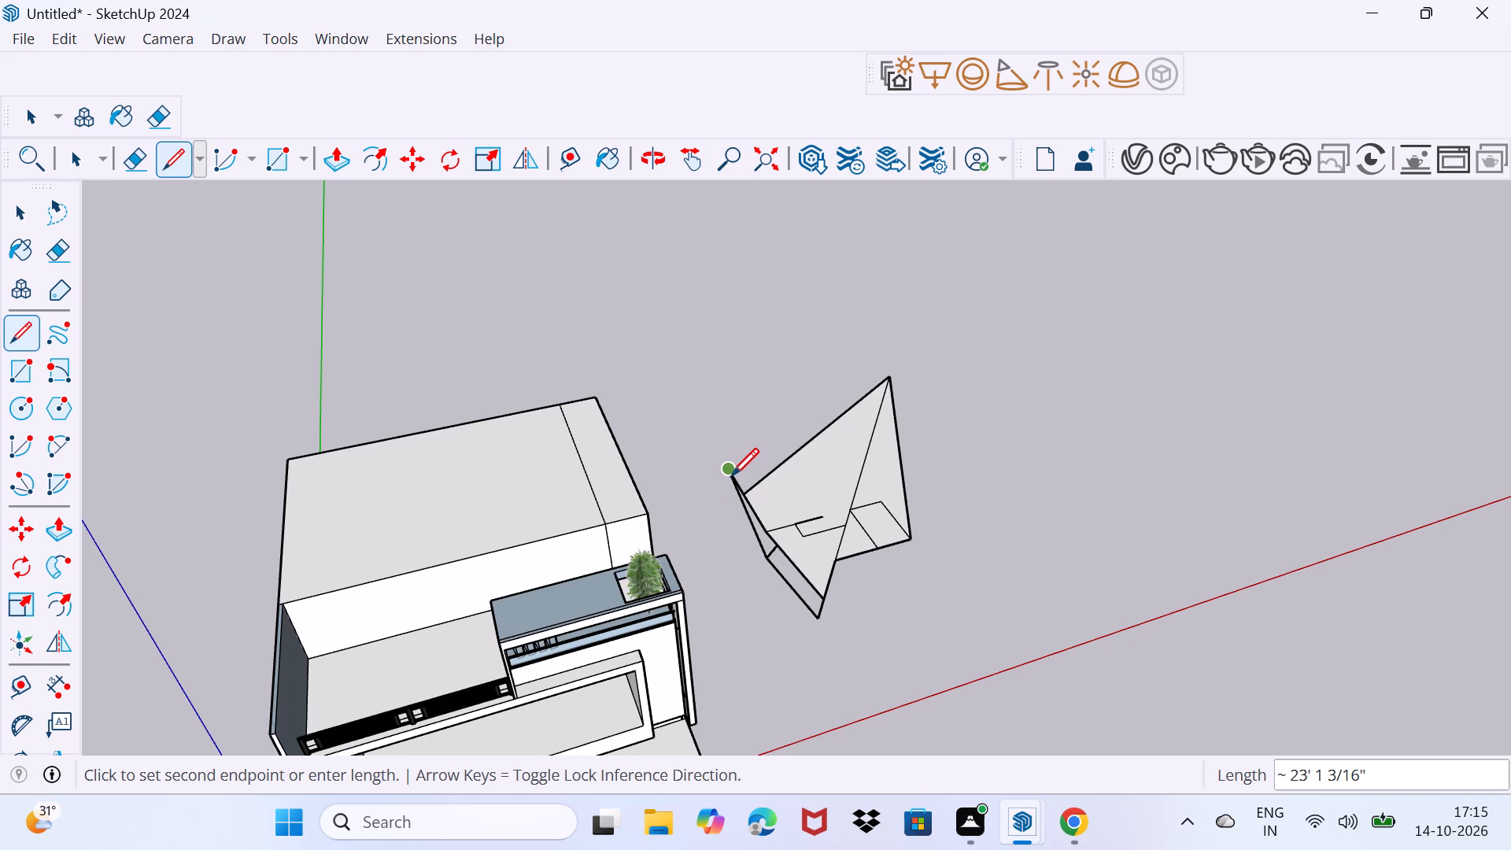
left_click(733, 474)
left_click(885, 379)
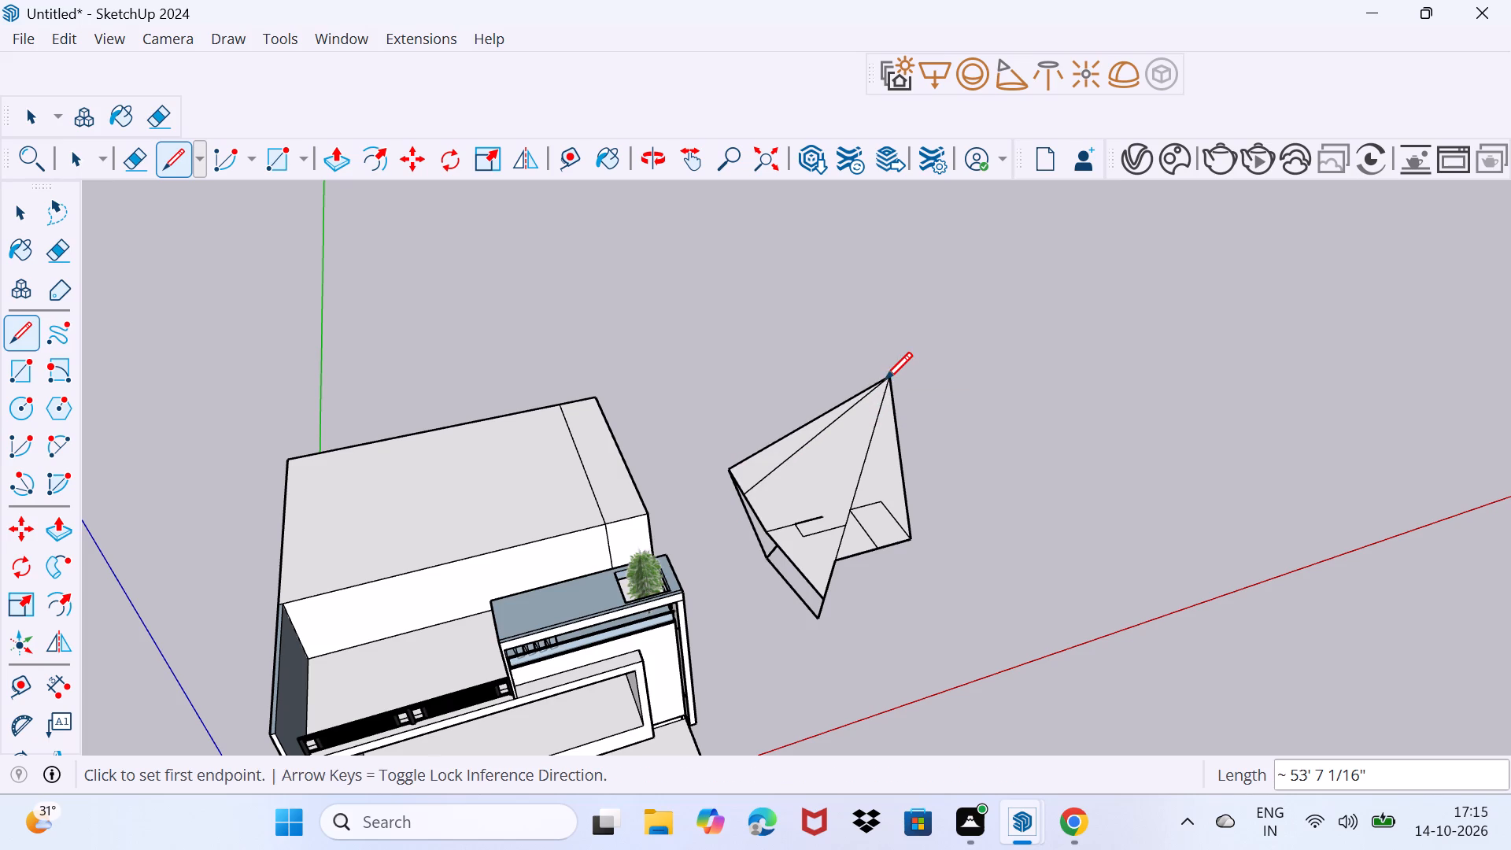
Close the open notch inside the shape with a line about 5' 1" from its upper edge's free end to the slanted edge.
middle_click_drag(876, 615, 792, 493)
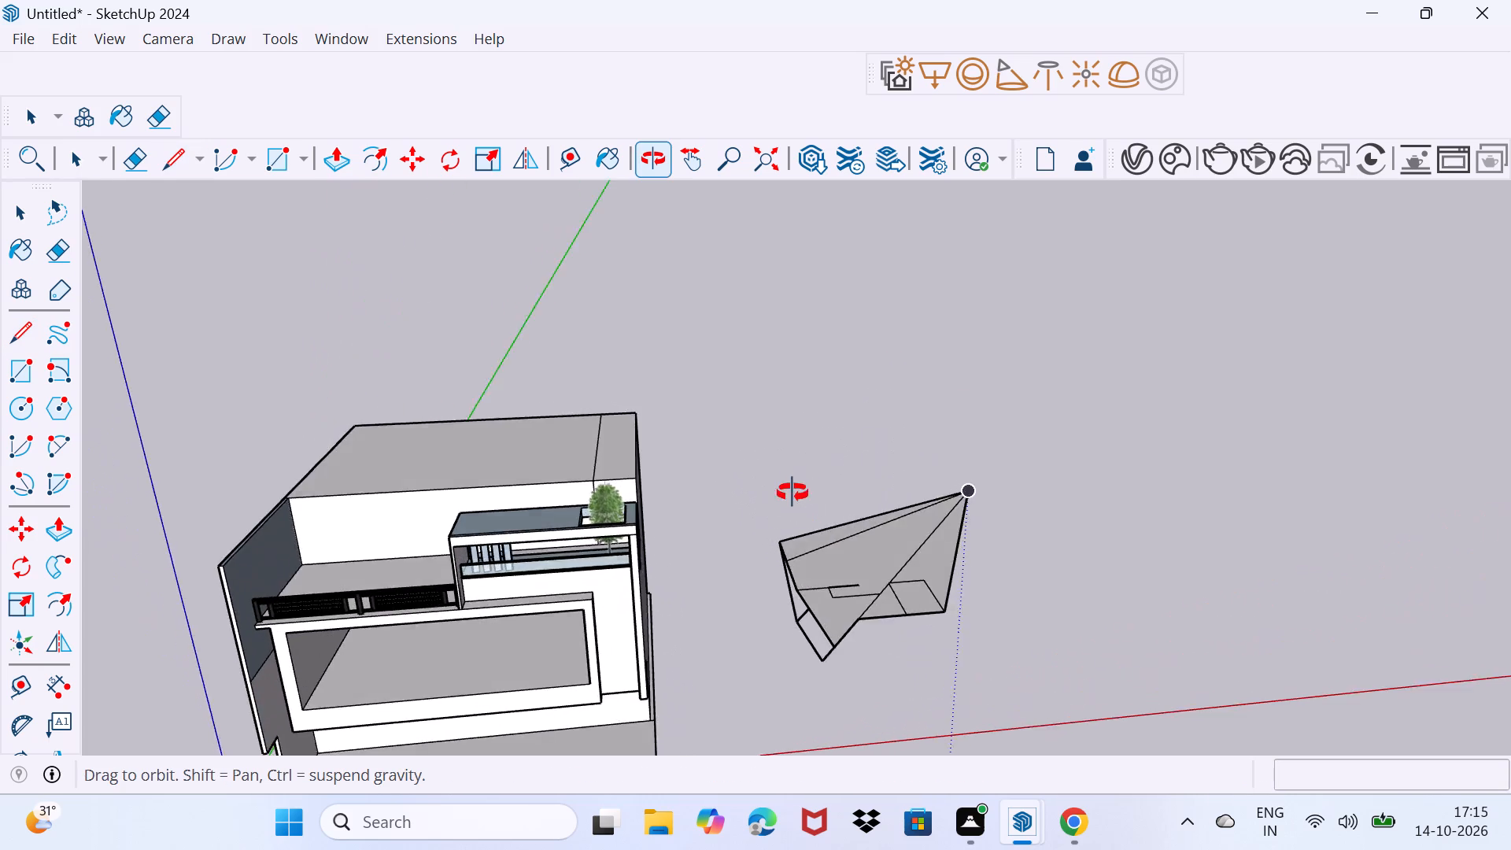
middle_click_drag(792, 493, 850, 423)
middle_click_drag(825, 702, 771, 586)
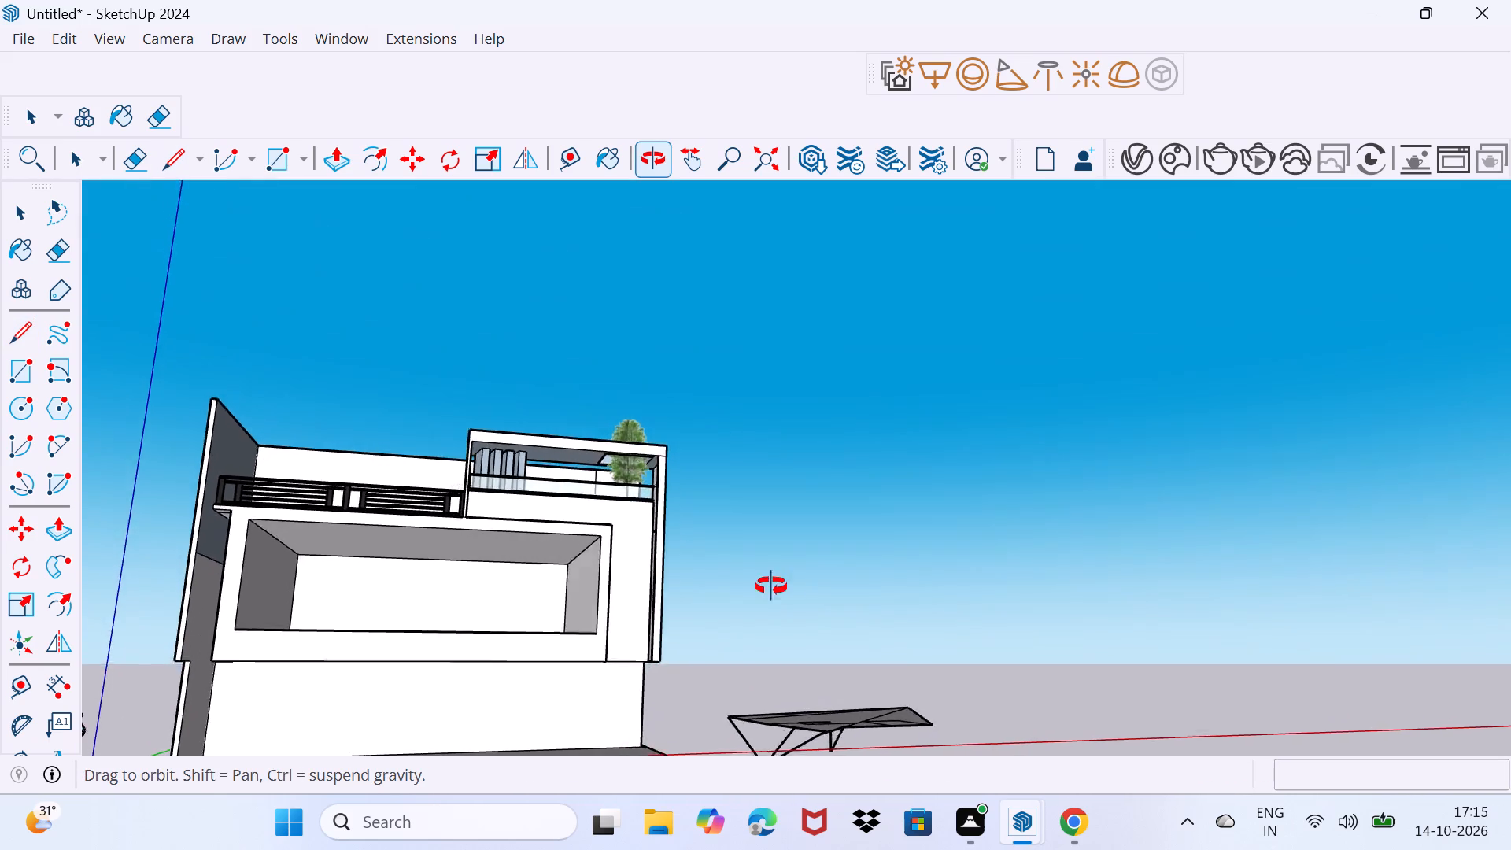
middle_click_drag(771, 586, 774, 815)
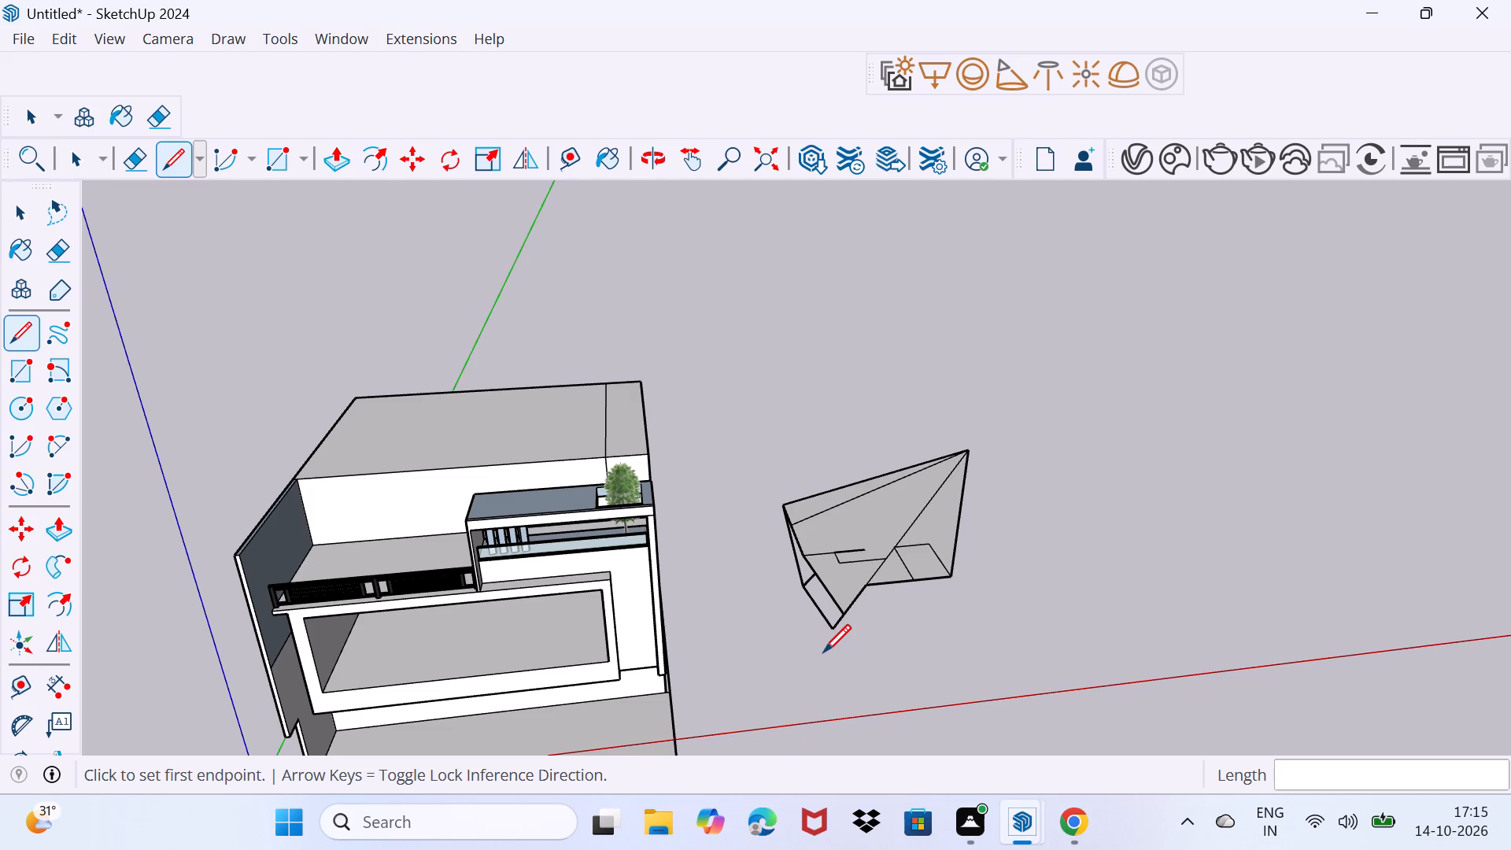
scroll(823, 651, "down", 2)
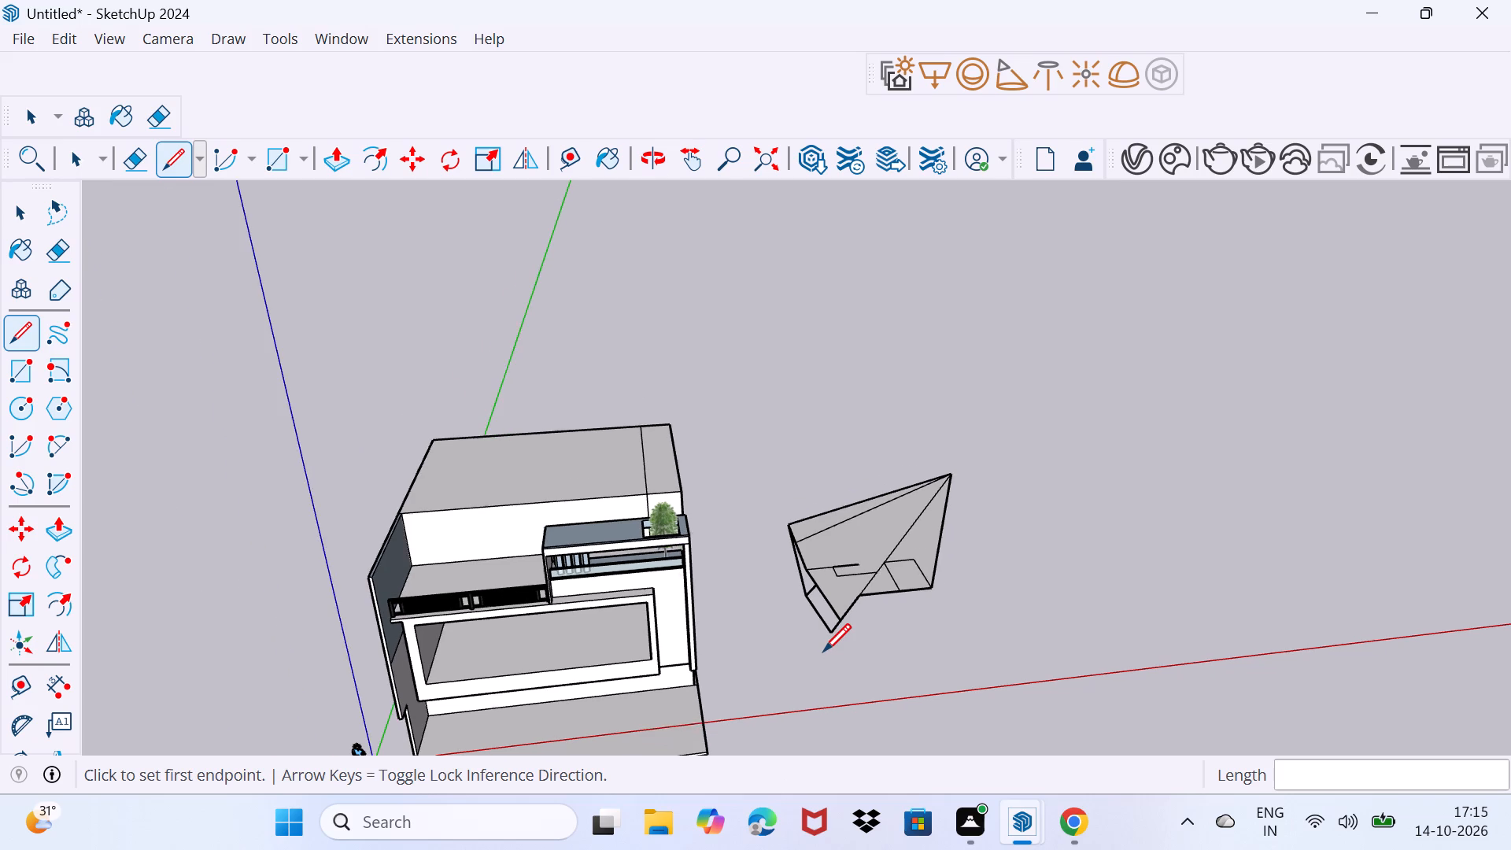
middle_click_drag(823, 651, 792, 833)
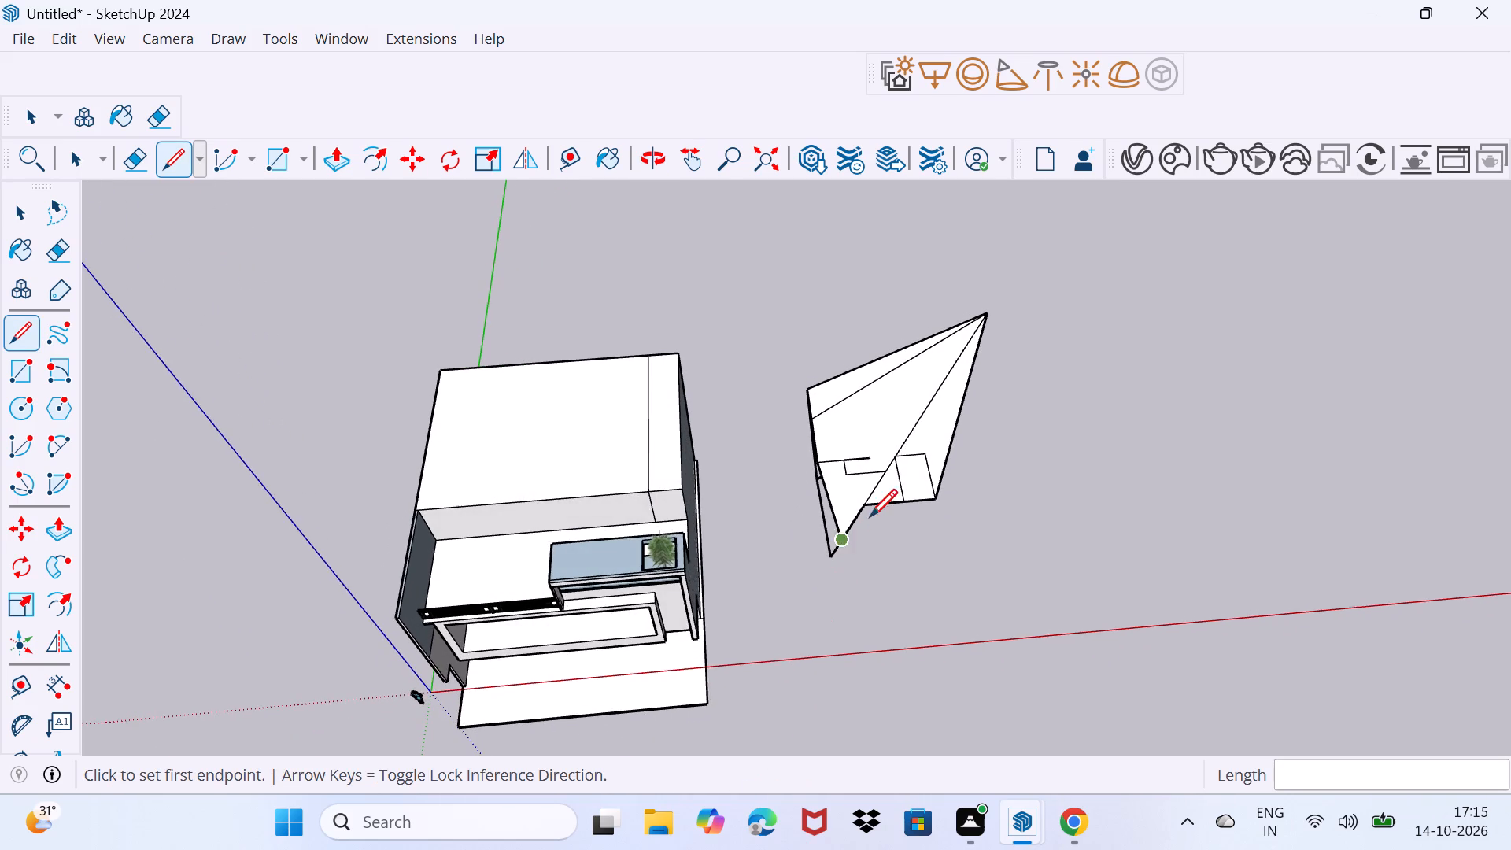
scroll(880, 505, "up", 12)
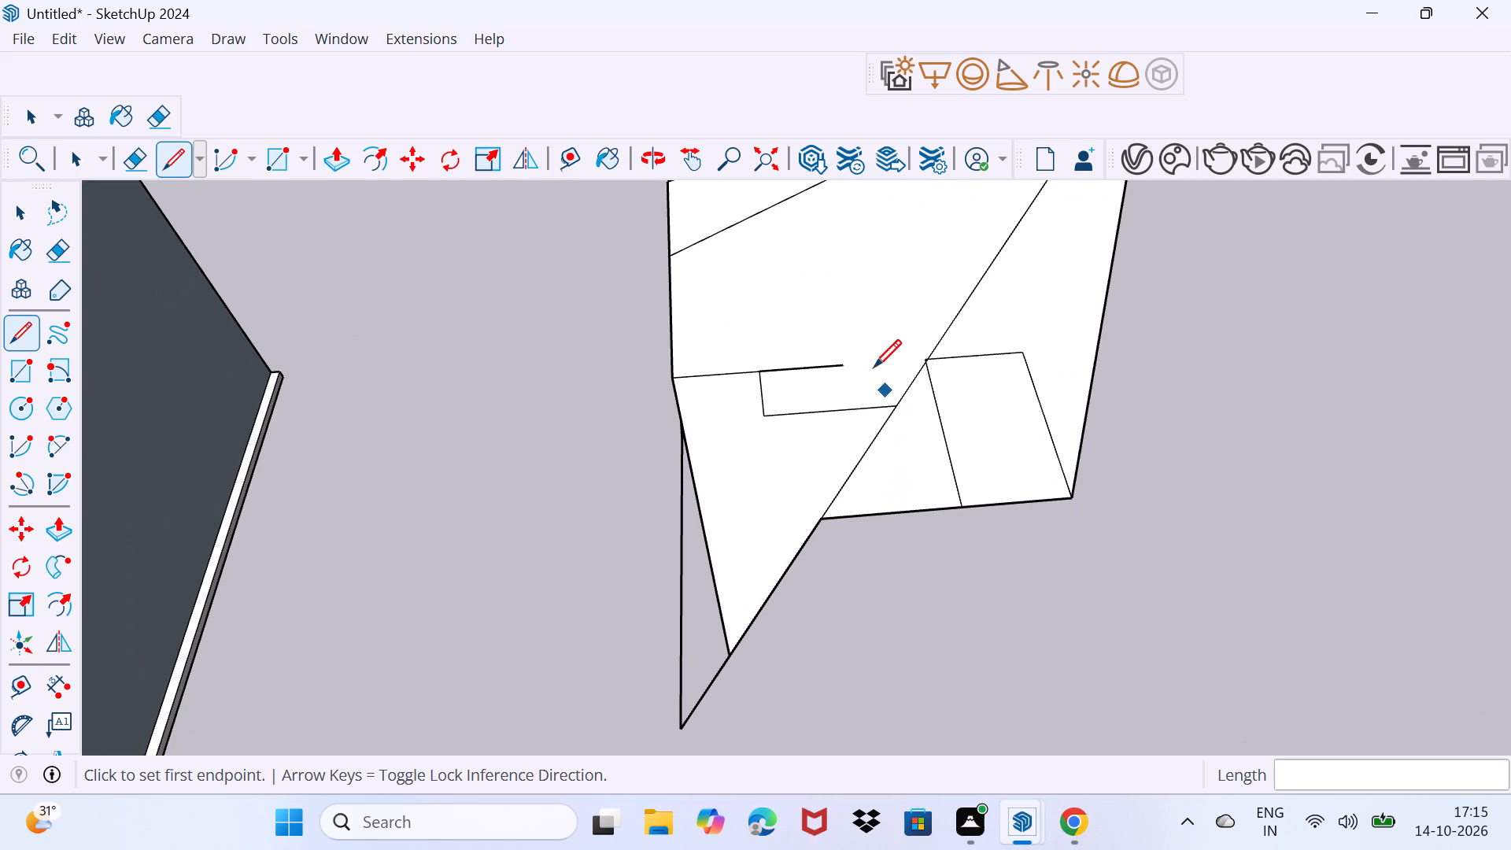
left_click(840, 364)
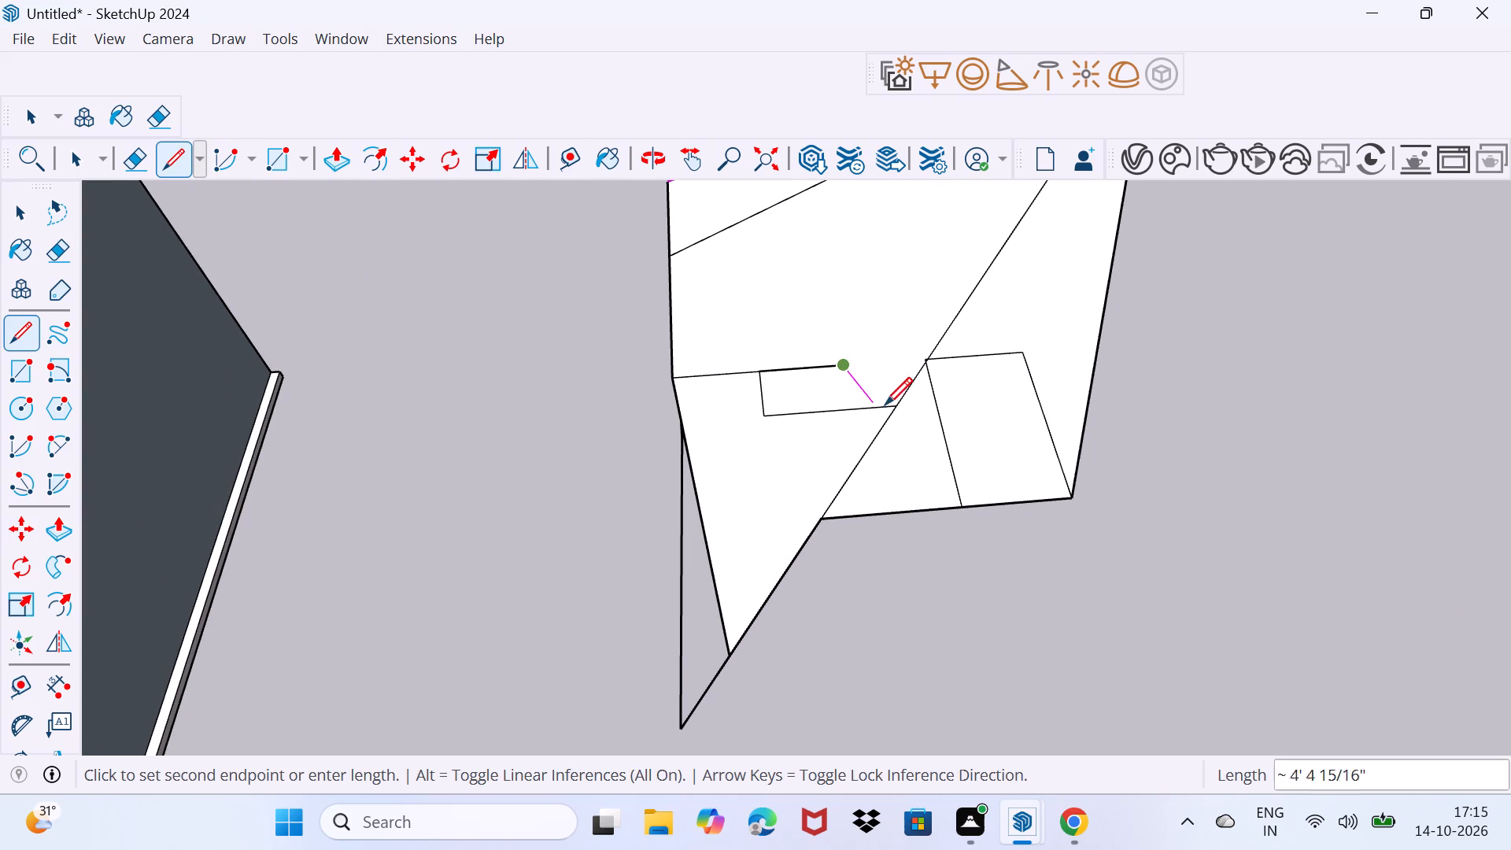
left_click(892, 407)
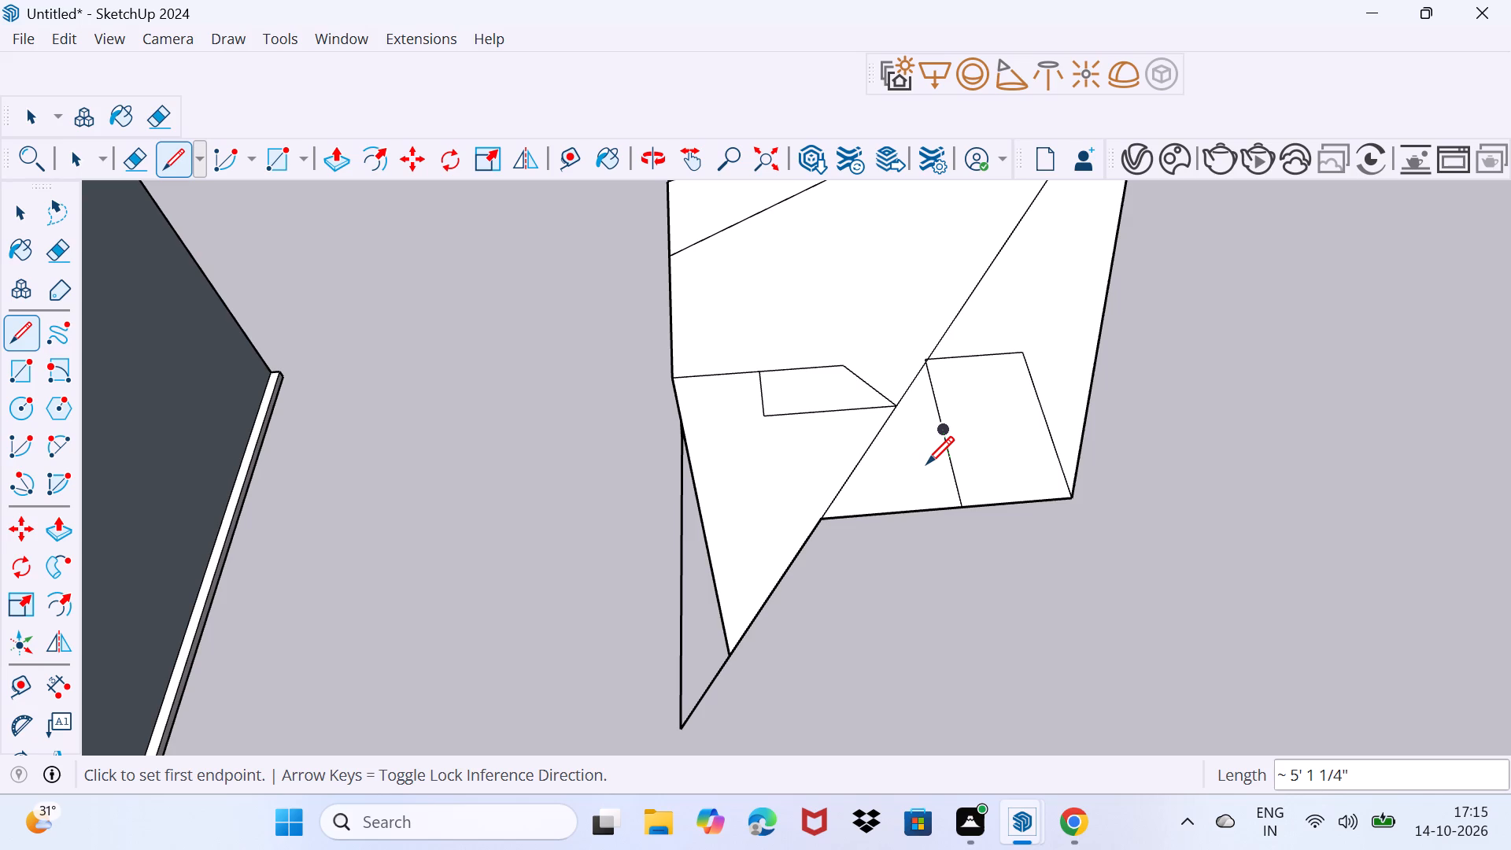
Draw a 6" line inside the triangular area just above the shape's lower edge.
left_click_drag(926, 464, 930, 503)
left_click(929, 500)
left_click(929, 487)
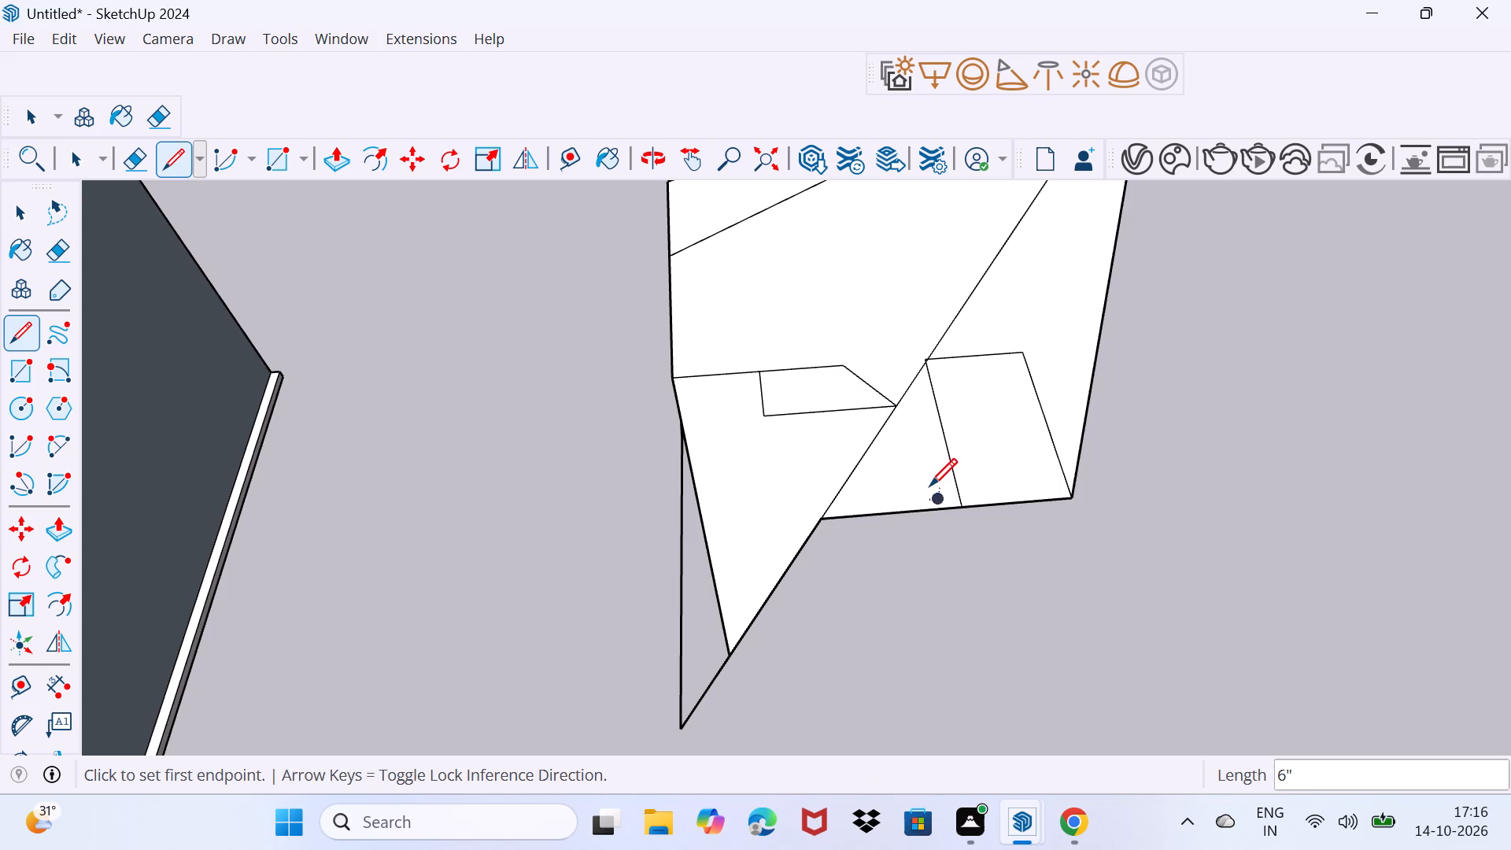
Draw a thin triangle above the shape's lower edge, with a short side about 2' and a closing side about 4' 10".
left_click(932, 479)
left_click(936, 475)
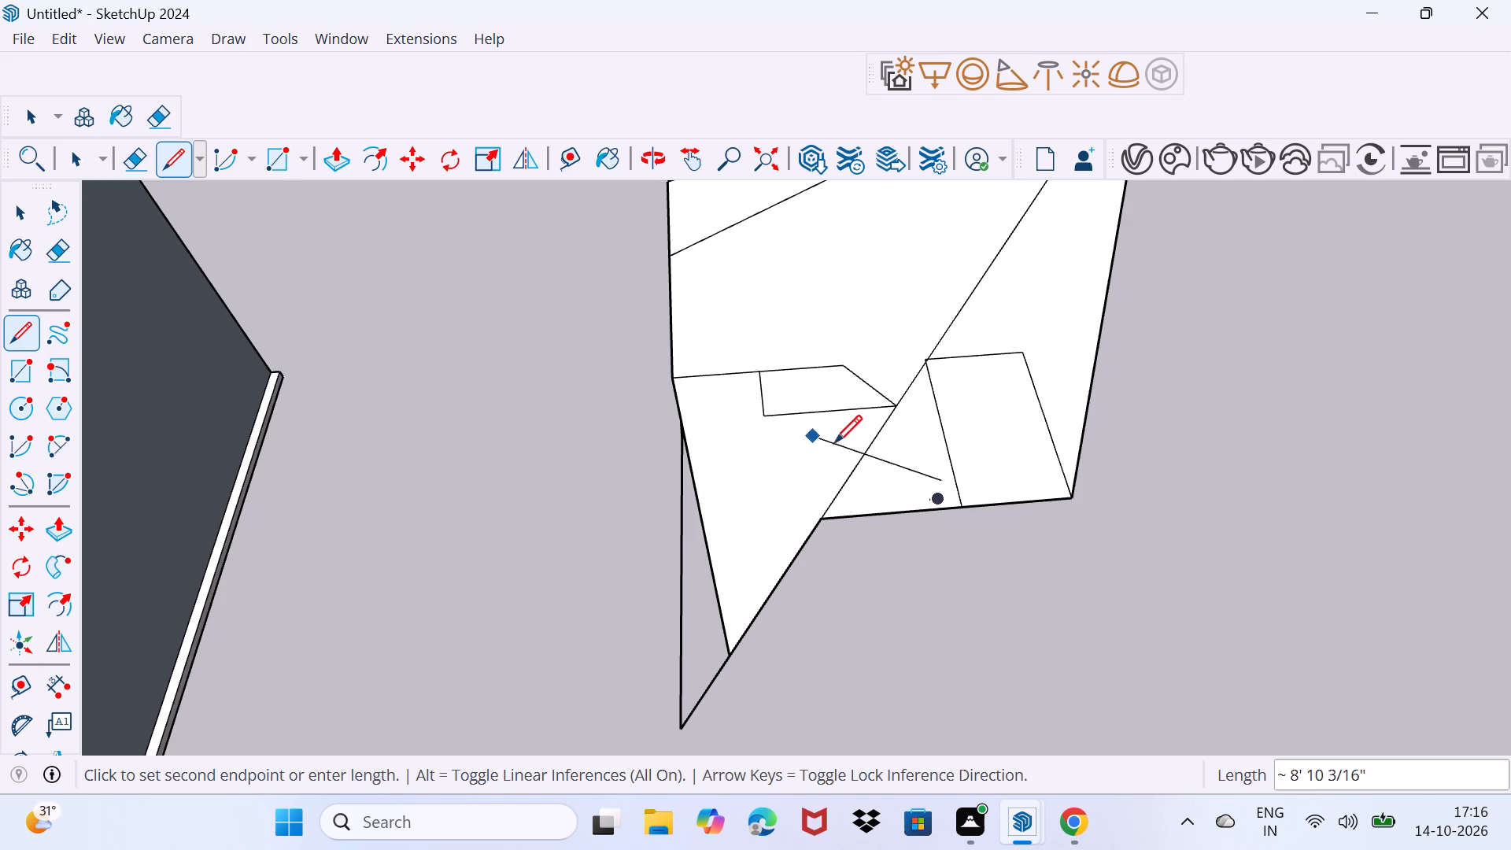
left_click(868, 474)
left_click_drag(864, 487, 871, 510)
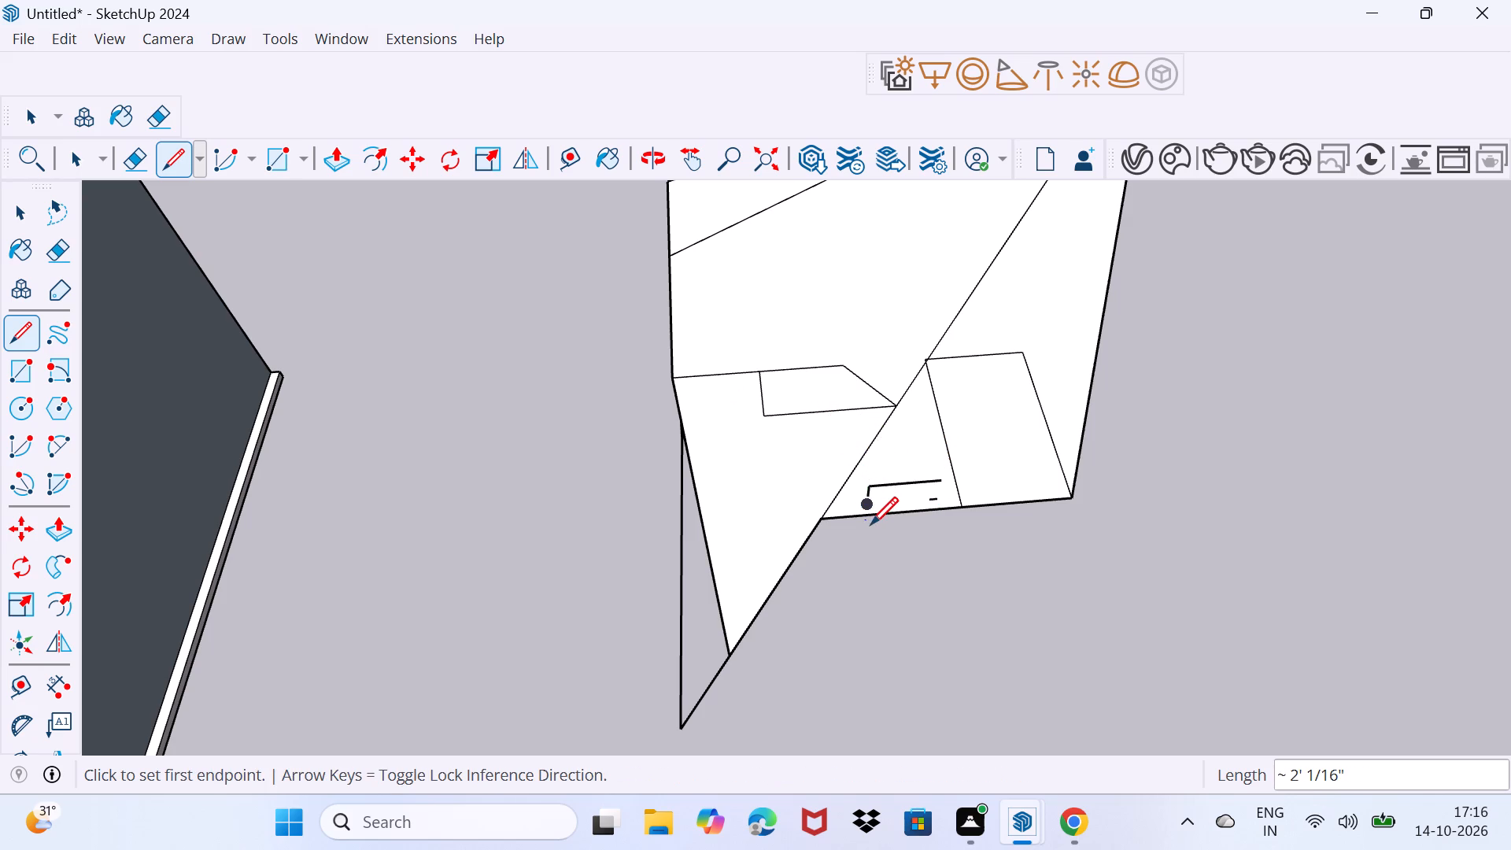
left_click(870, 516)
left_click(942, 468)
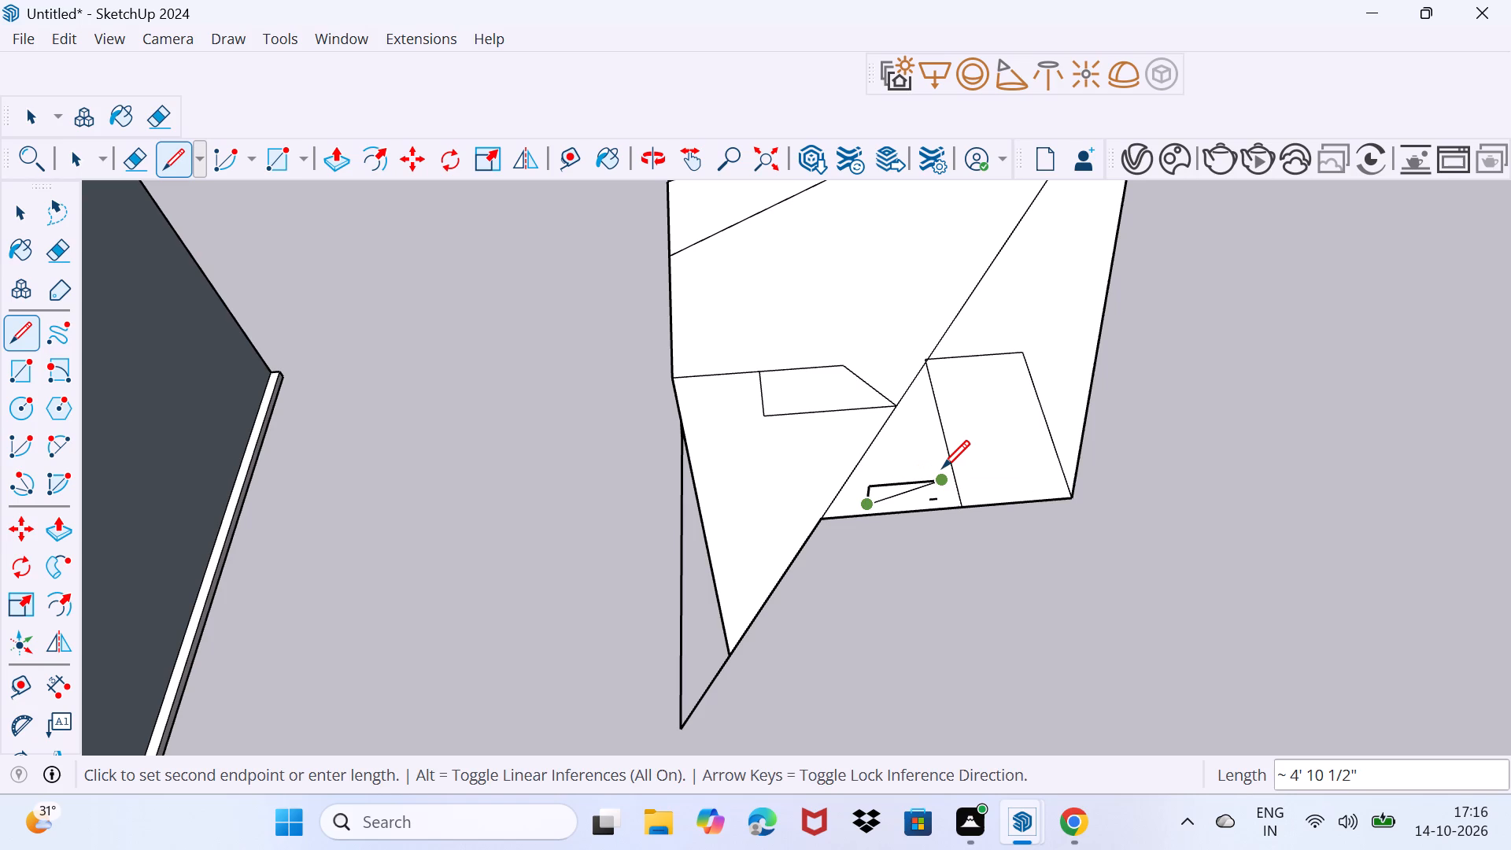
left_click(937, 479)
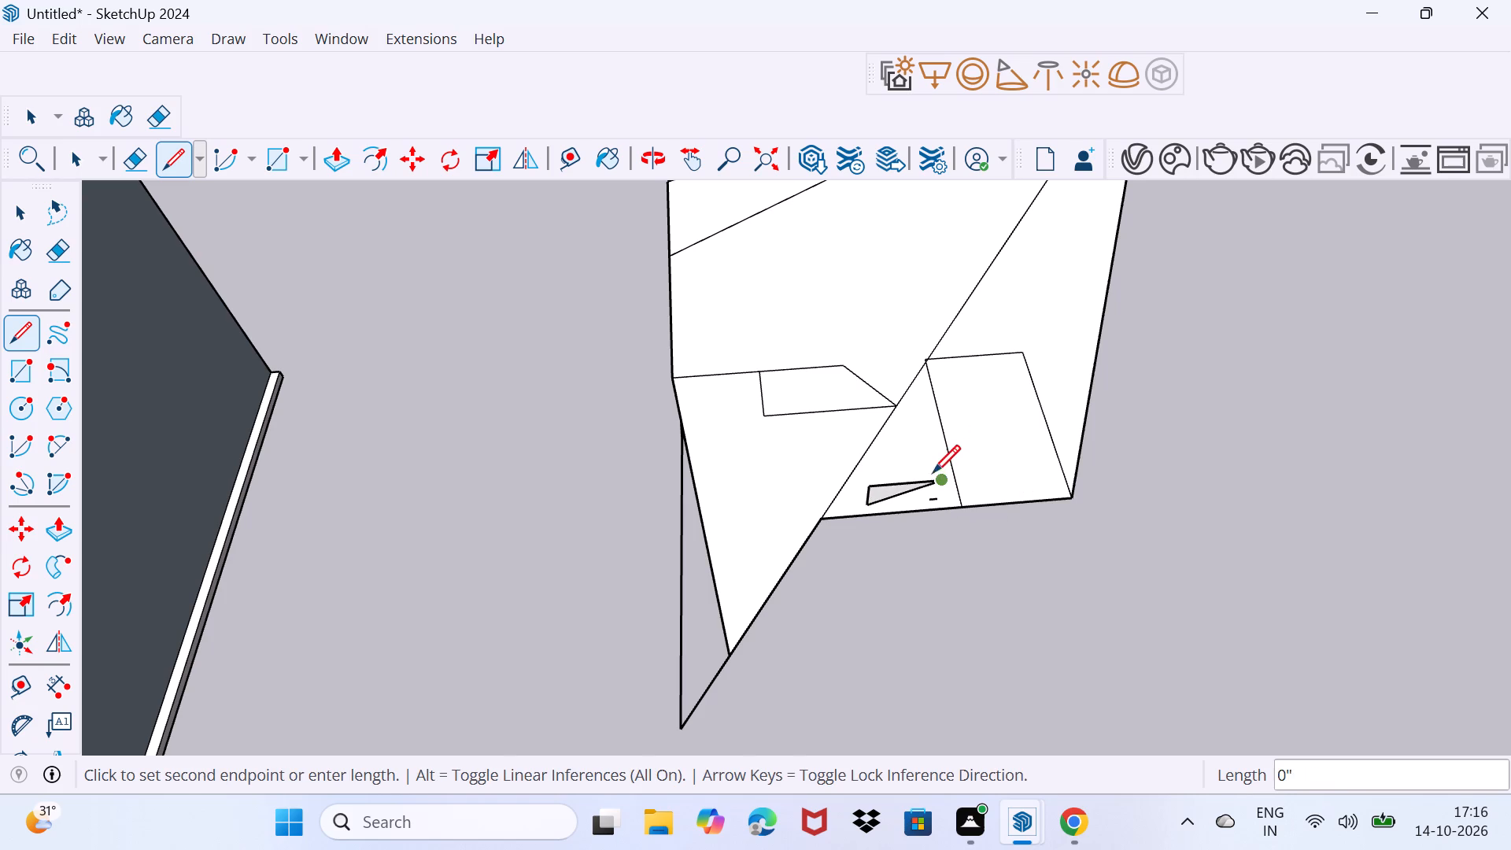
Build a triangular face from the thin triangle's long side up to the apex on the diagonal, with a closing side about 13' 2".
left_click(927, 371)
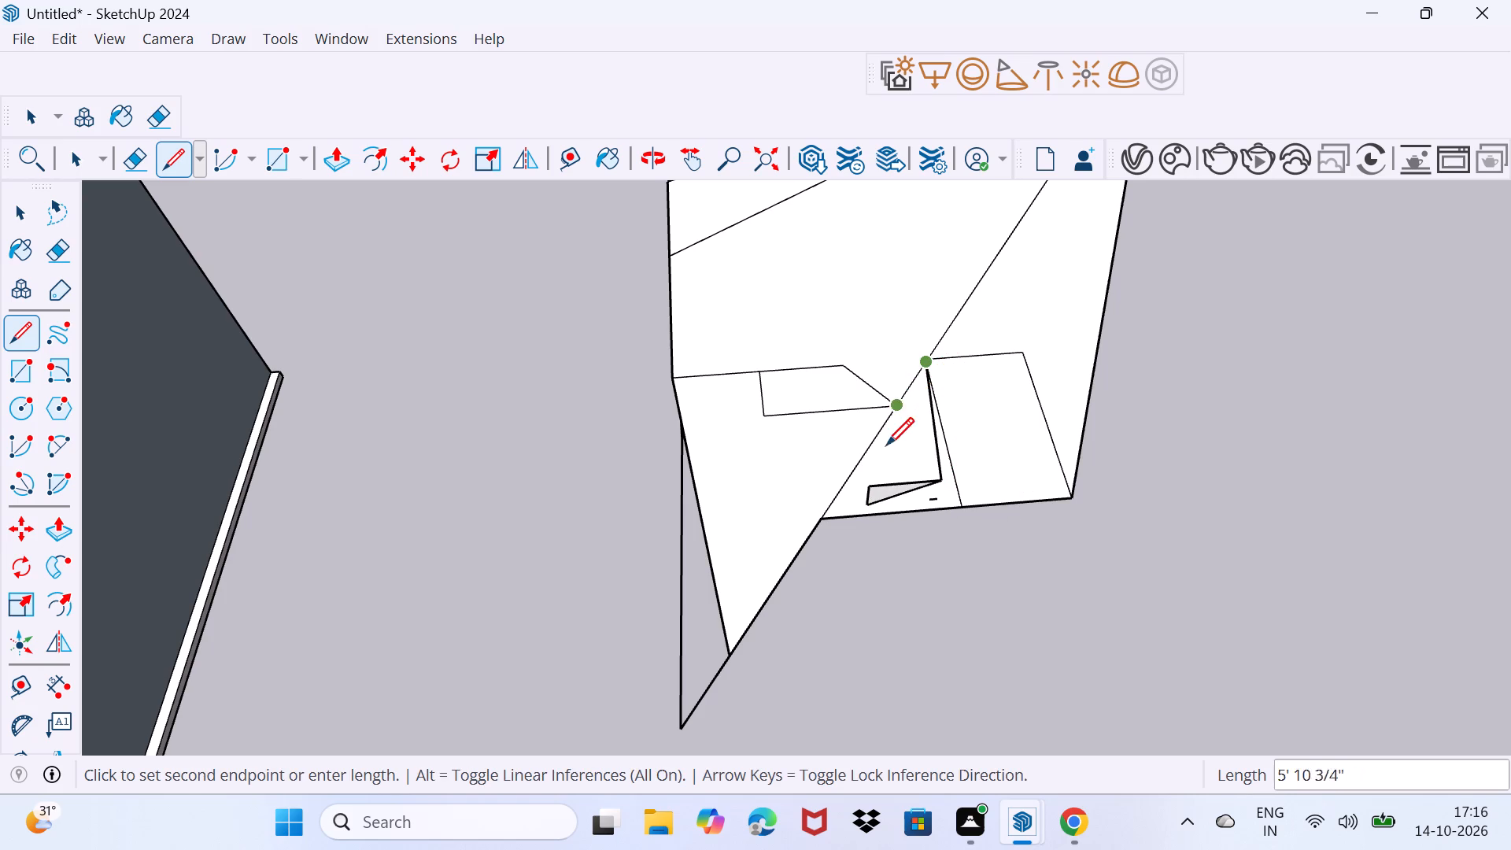
left_click(874, 478)
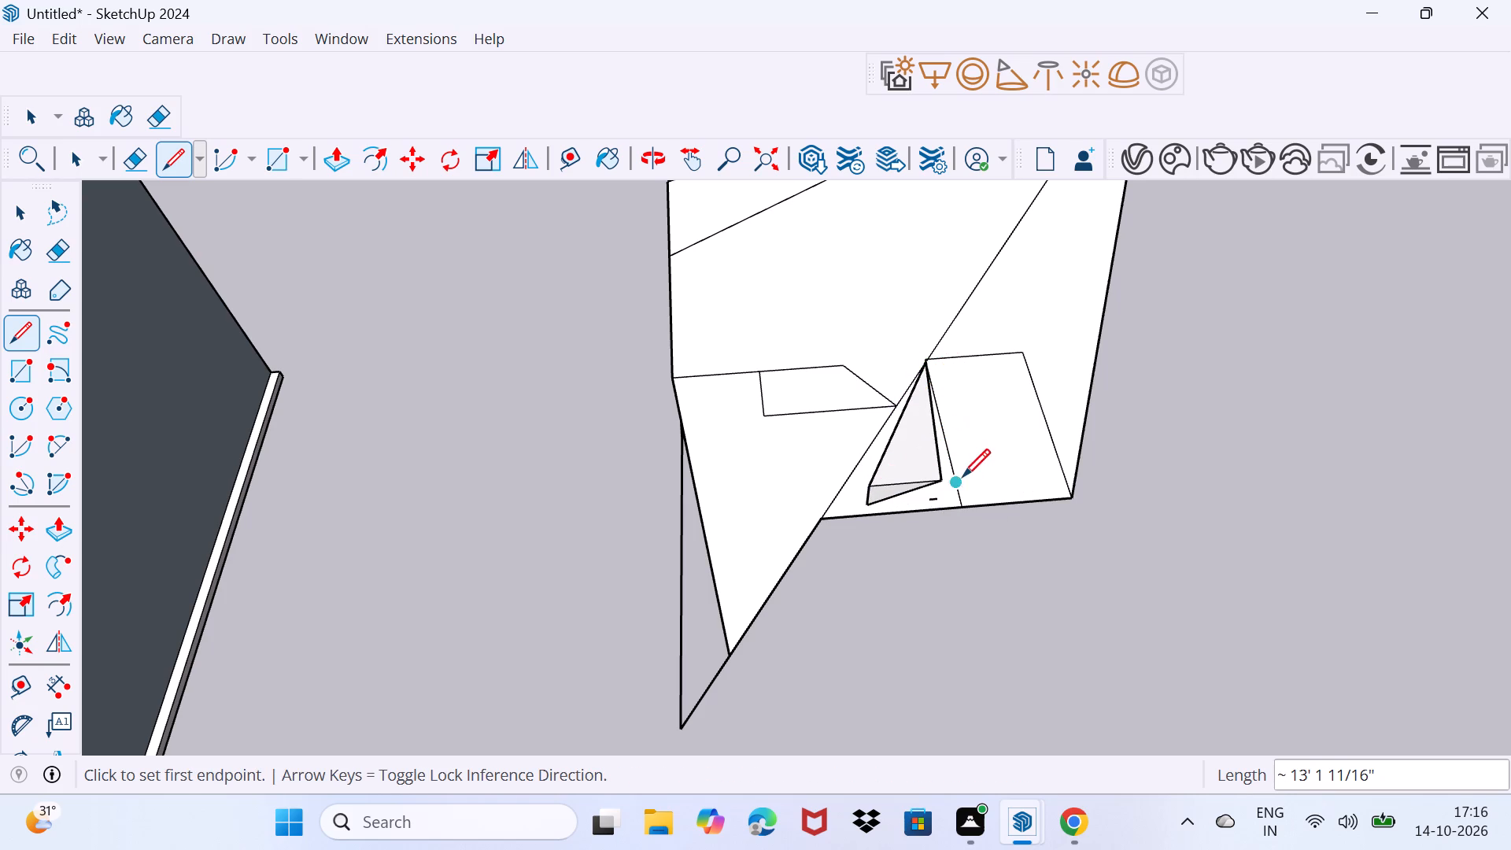
Draw connected lines from the inner divider's lower end to the thin triangle's bottom corner and up toward the apex, the last about 9' 10".
left_click(955, 508)
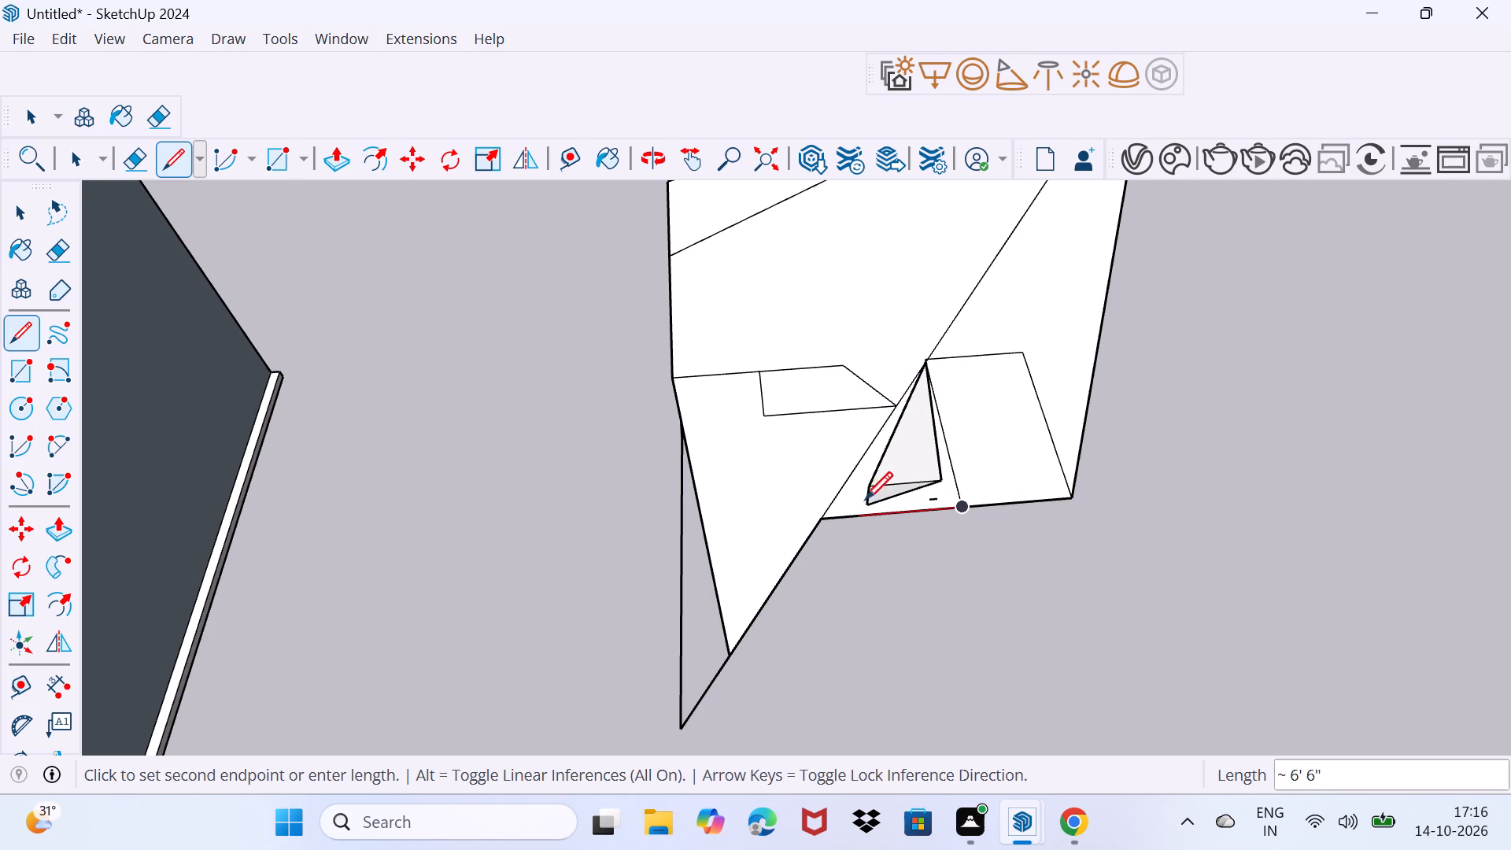
left_click(872, 497)
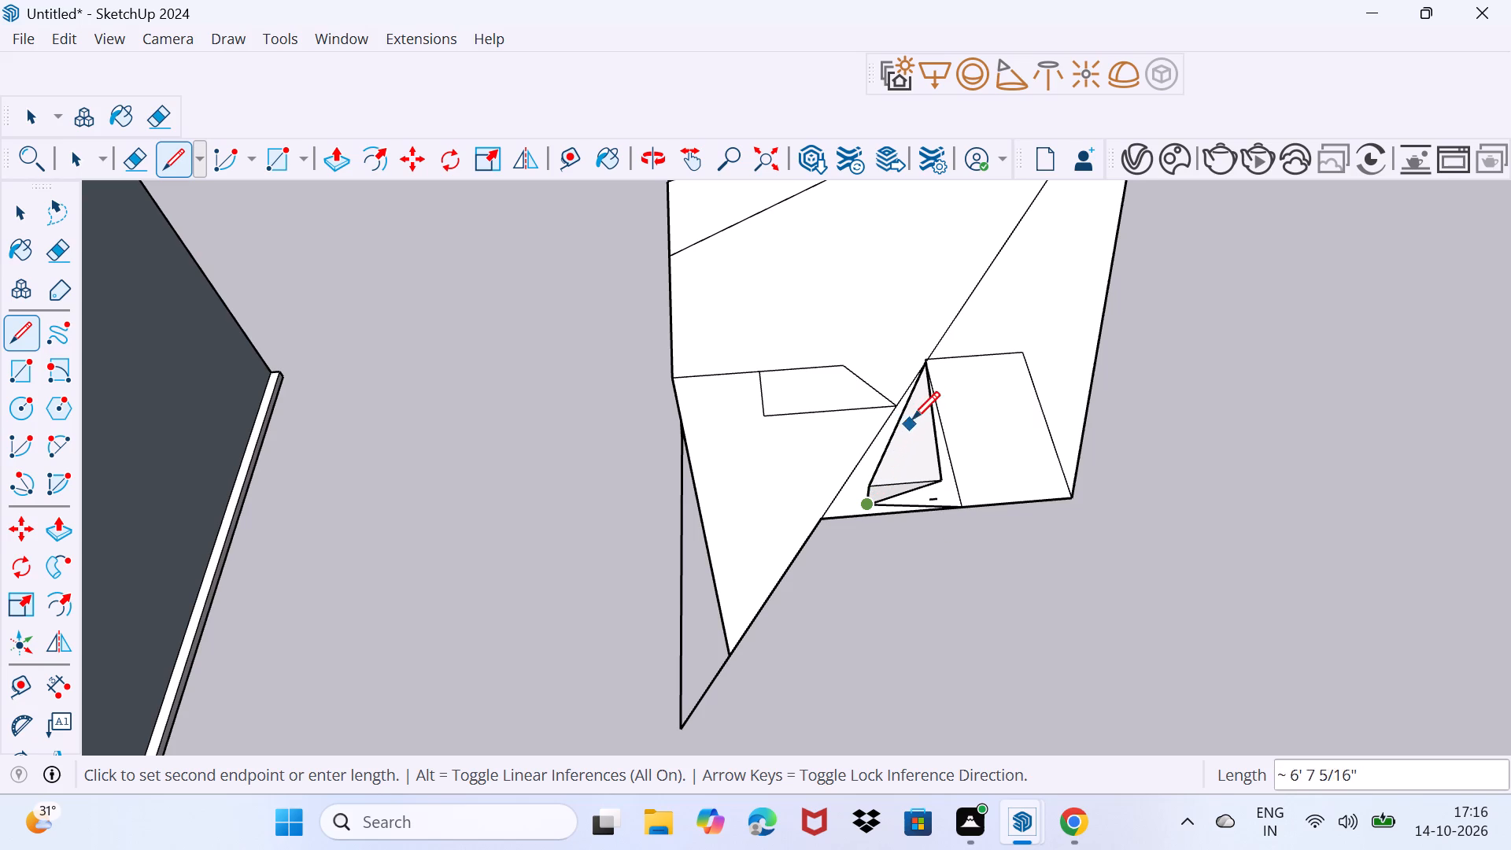
left_click(911, 398)
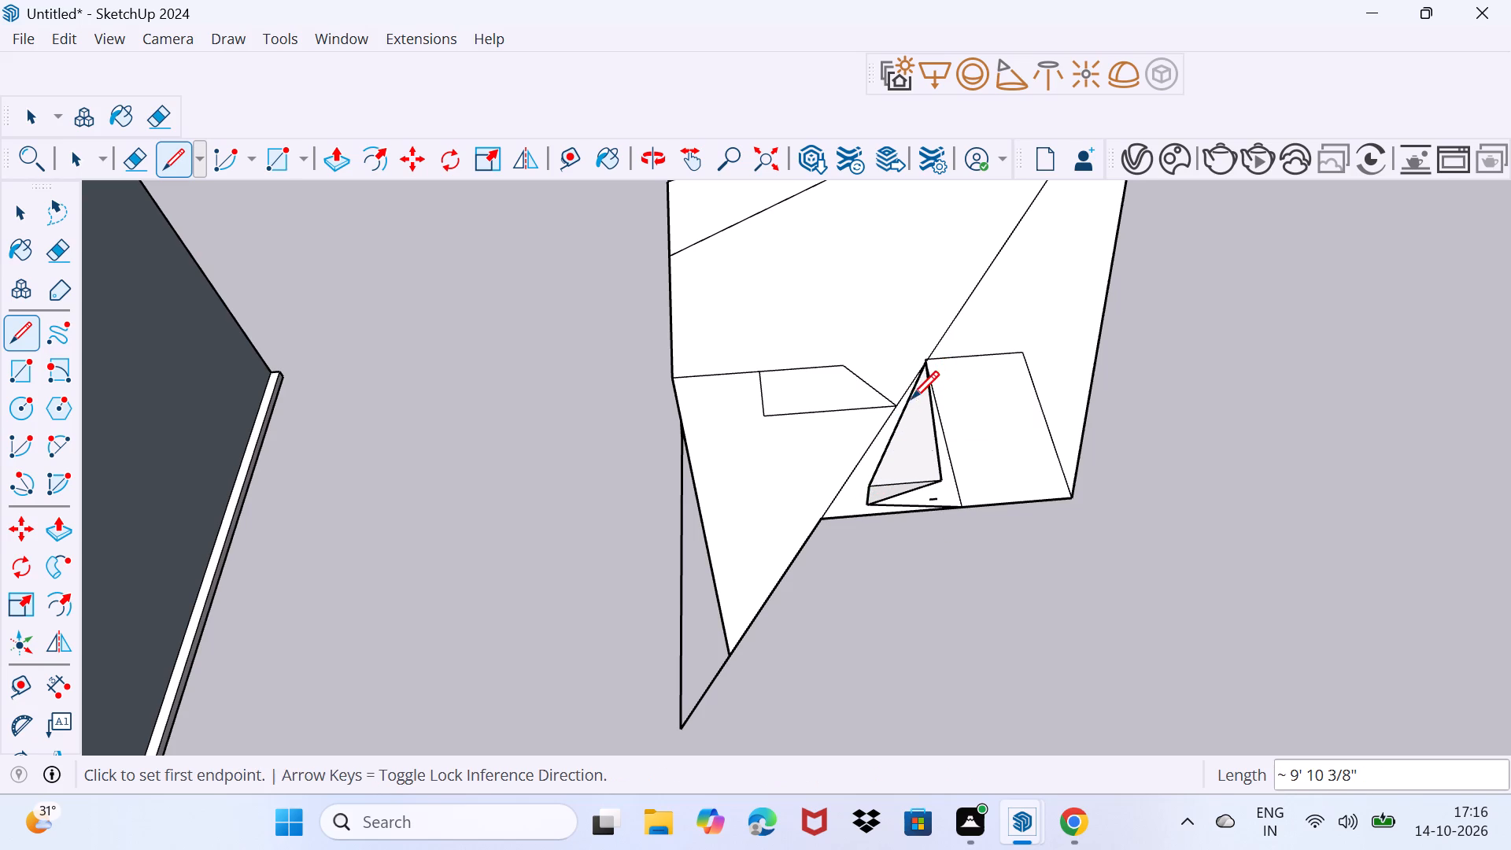
Divide the small four-sided outline with a cross line about 4' 1" and two diagonals about 9' 10" and 7' 2" long.
left_click(855, 408)
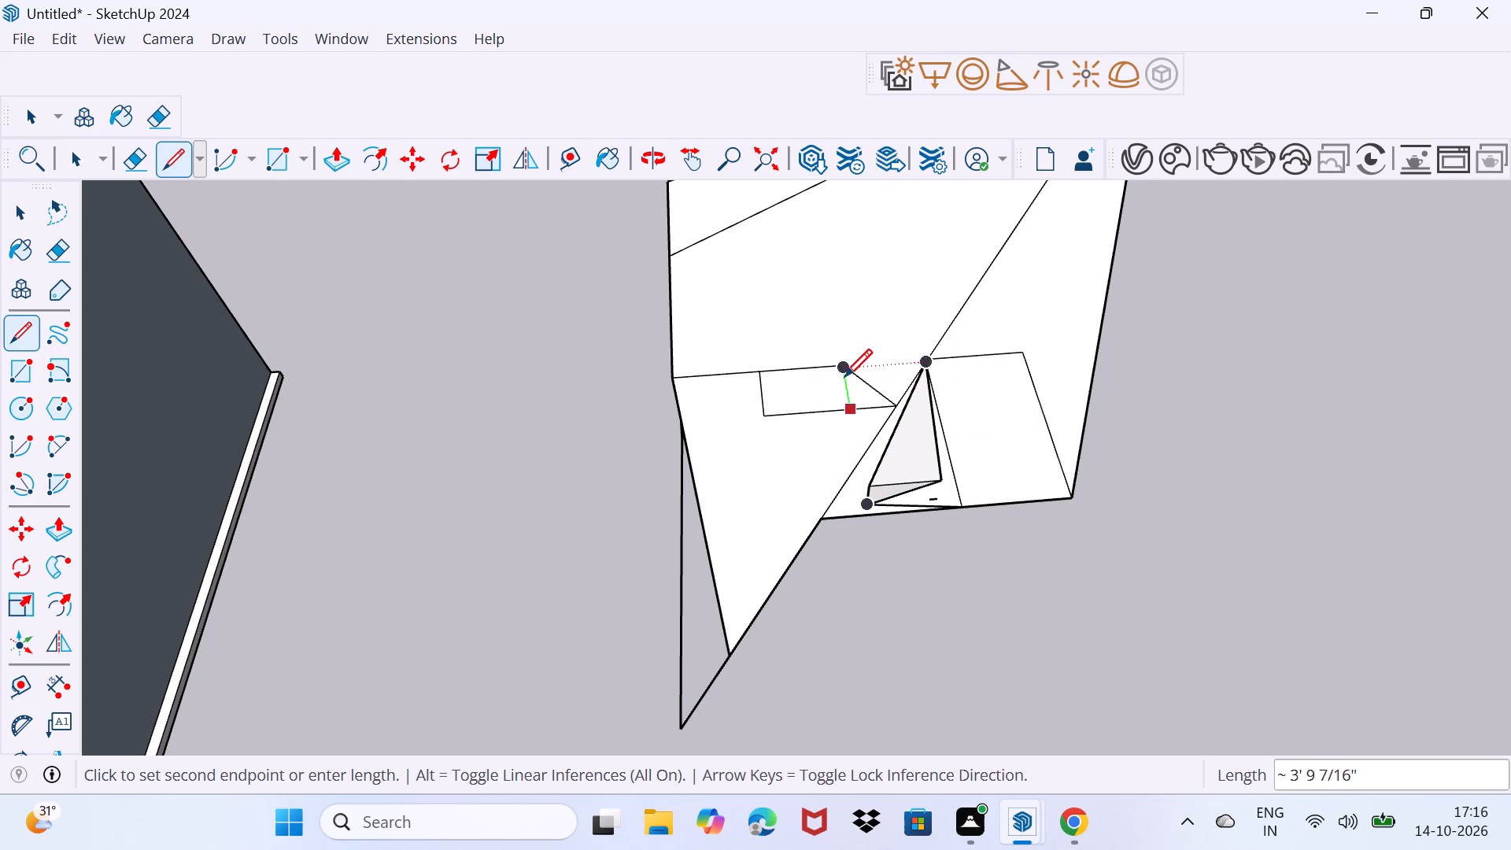
left_click(844, 372)
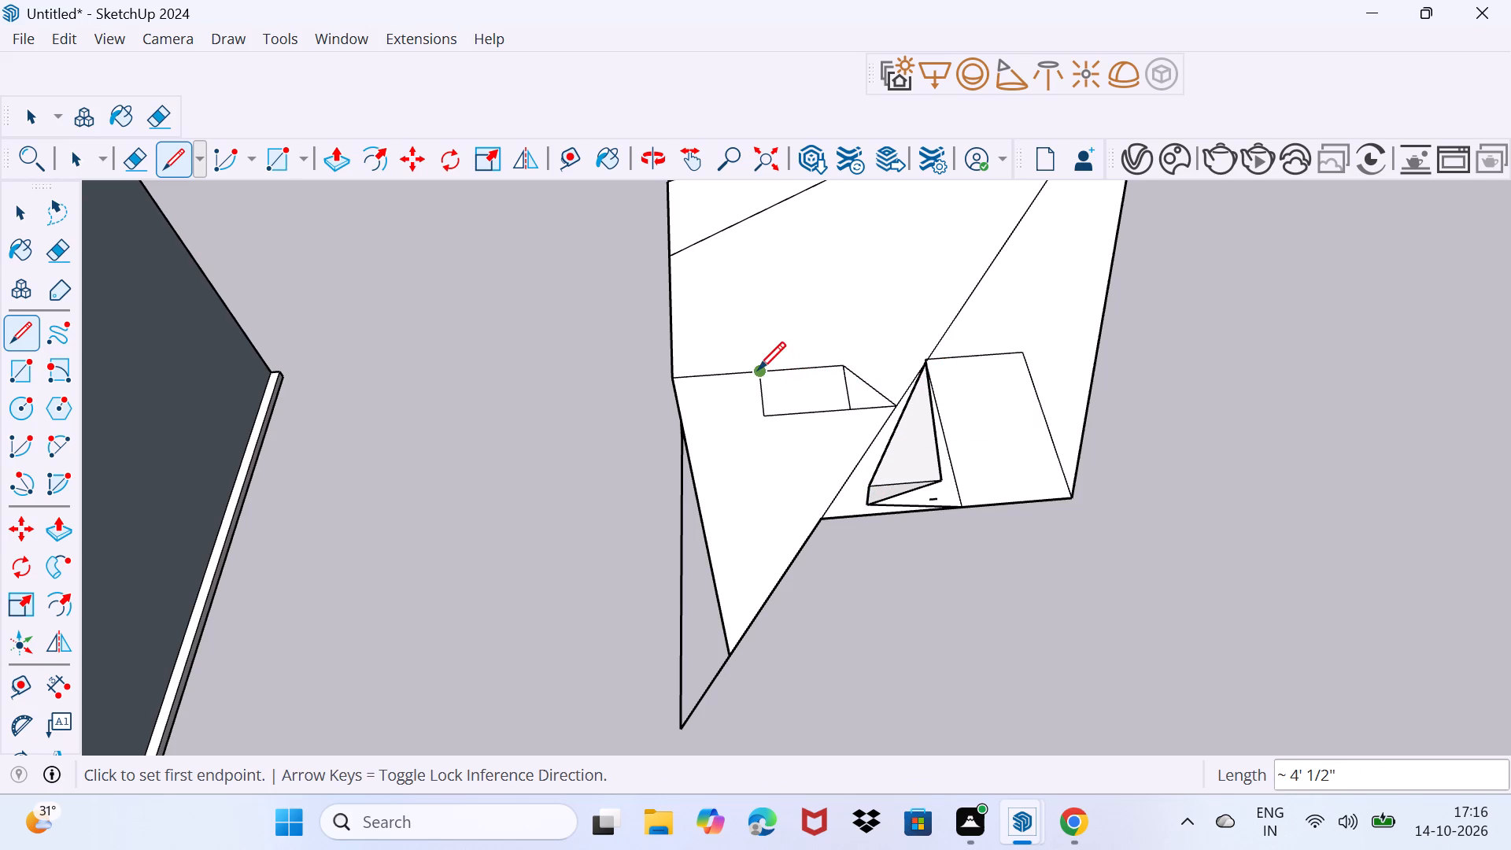
left_click(758, 369)
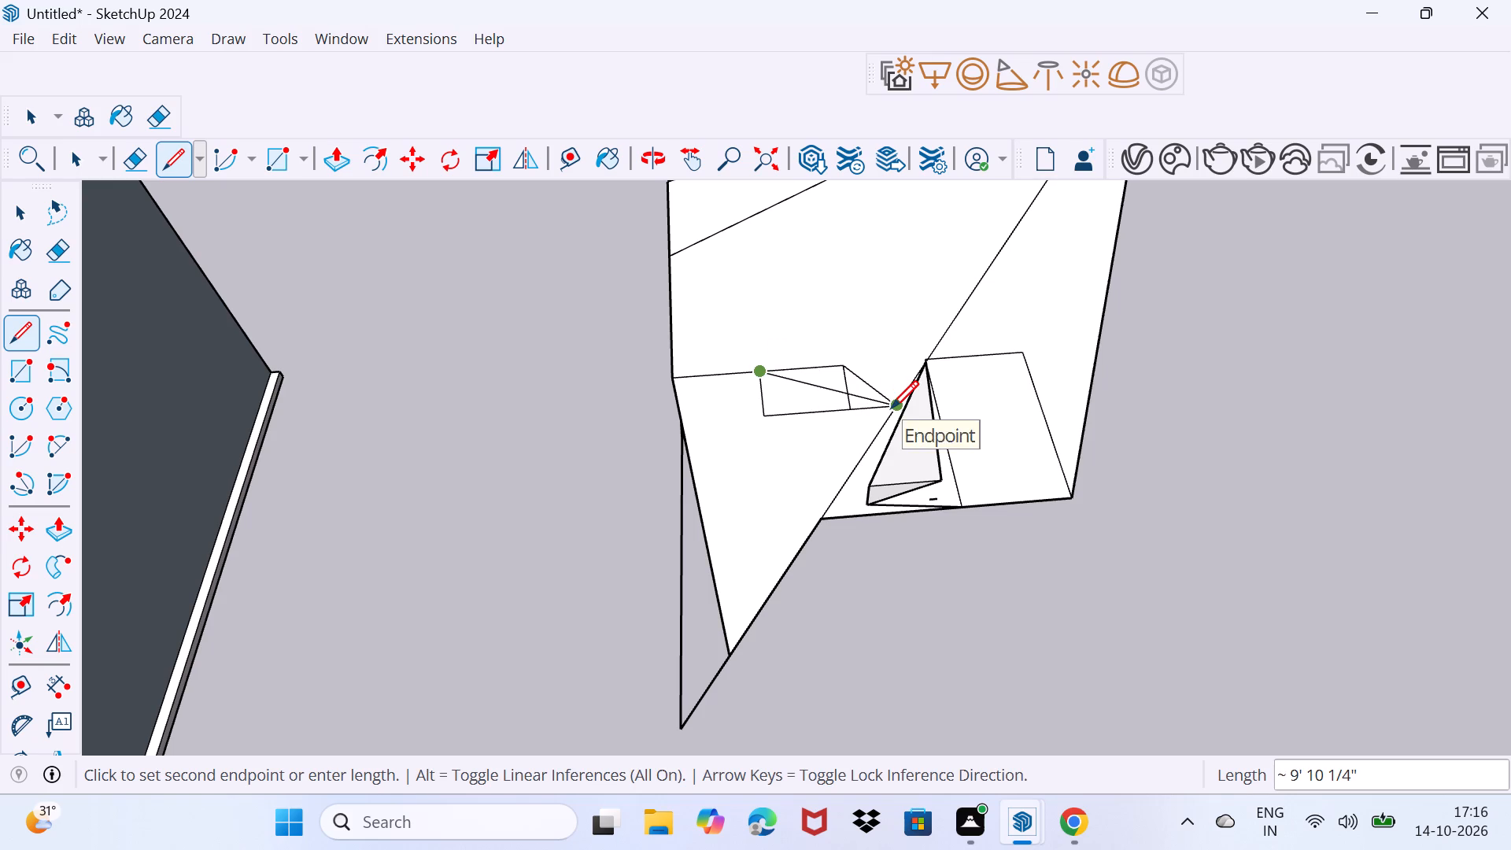
left_click(891, 408)
left_click(769, 411)
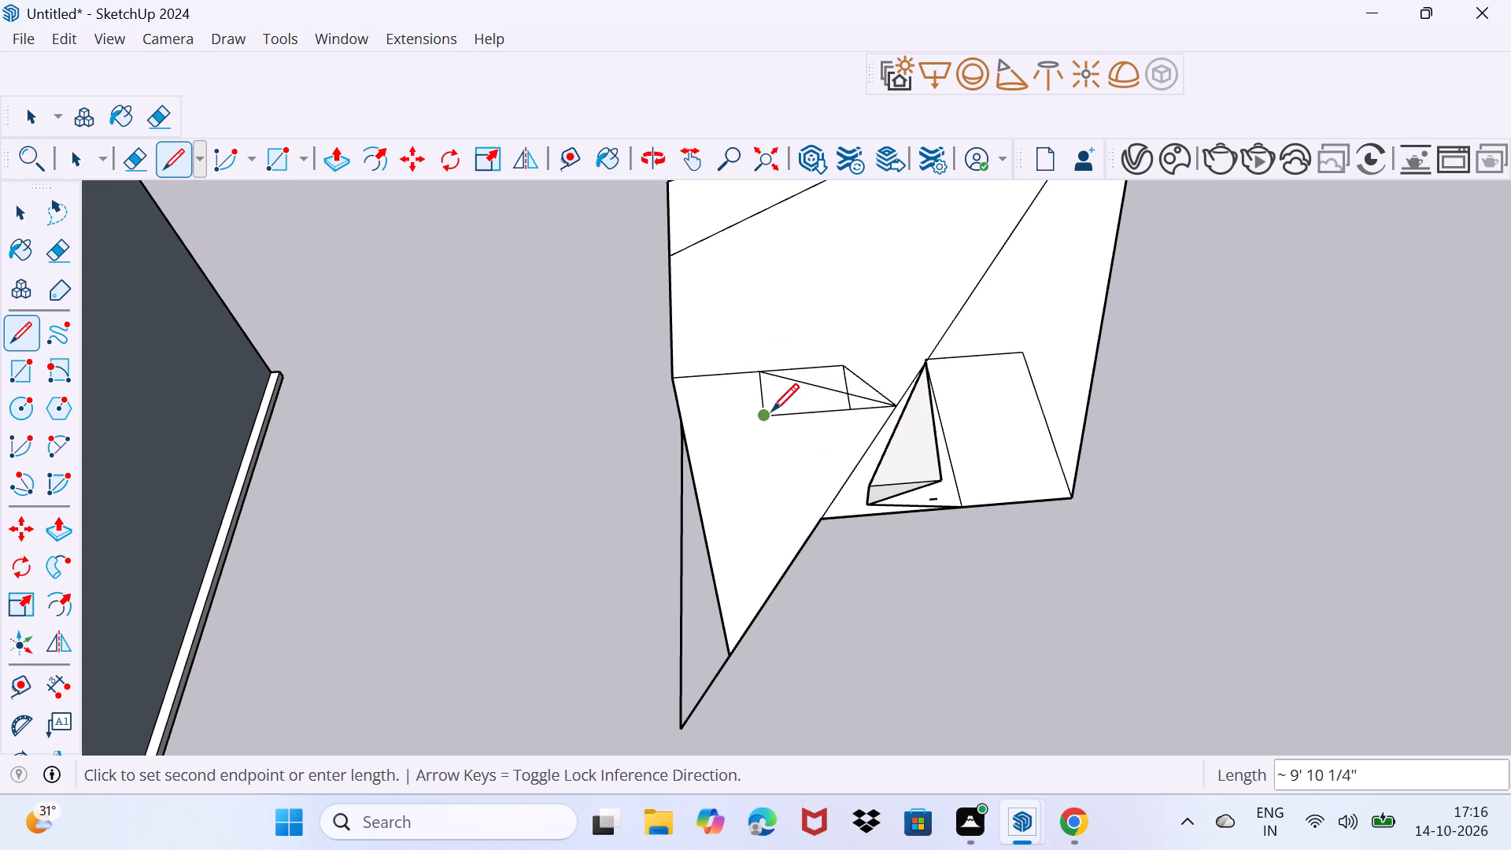
left_click(839, 377)
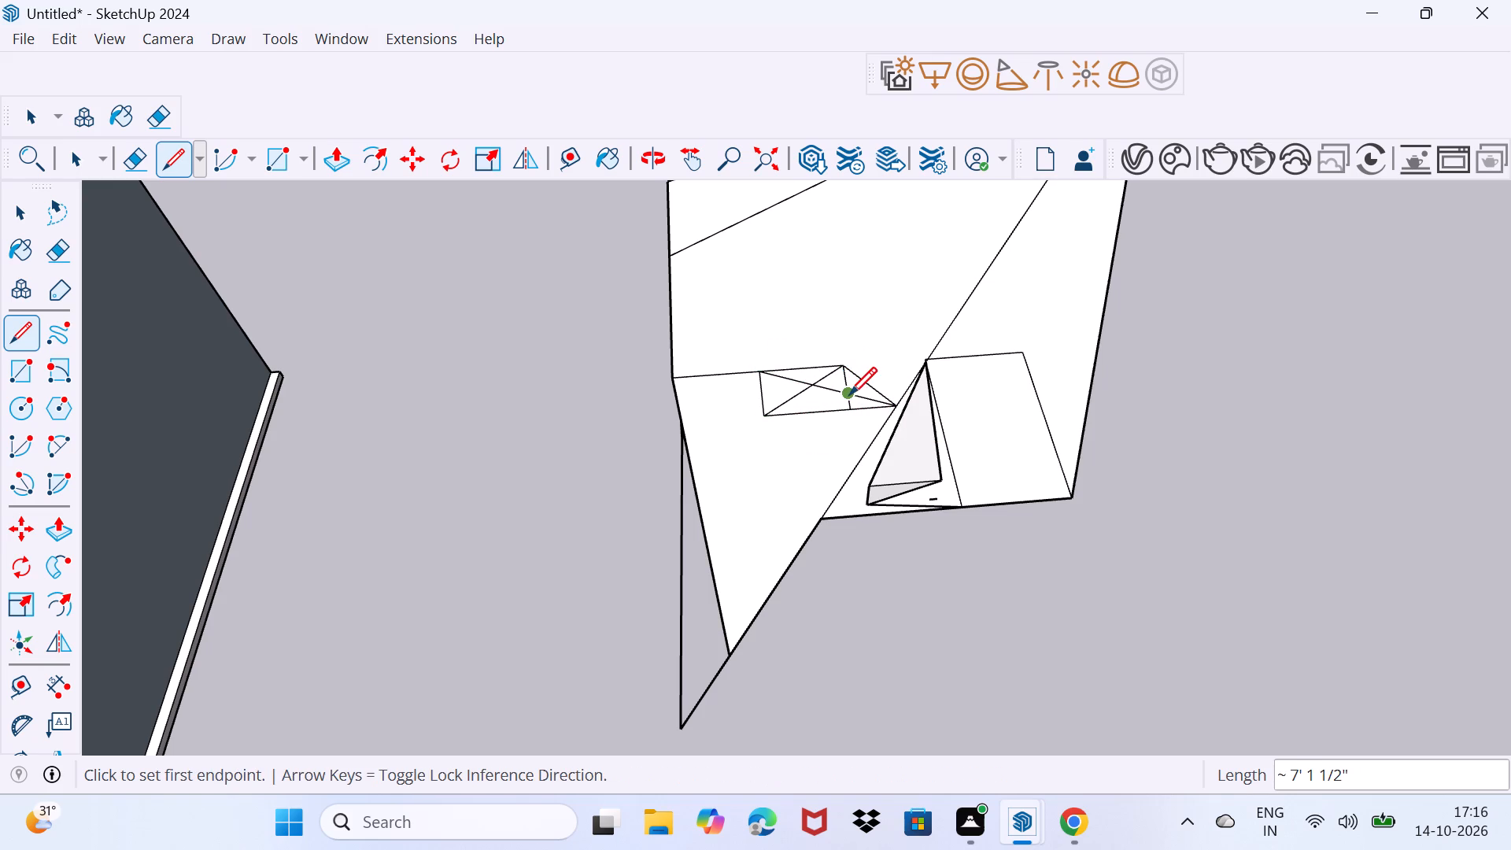
Add three more dividing lines inside the small four-sided outline, about 5' 10", 5' and 4' 2" long.
left_click(849, 394)
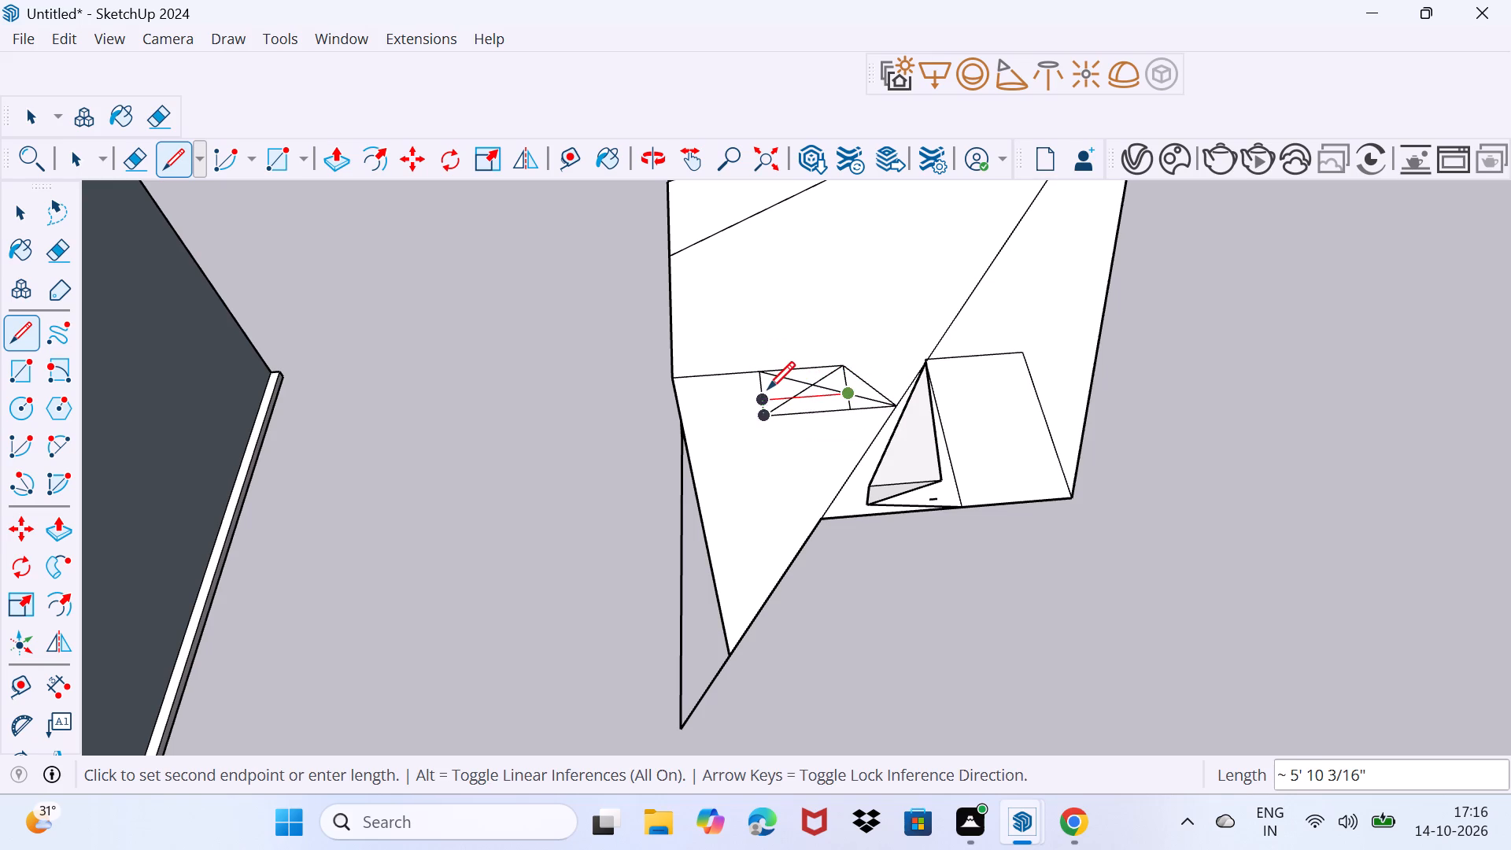
left_click(767, 390)
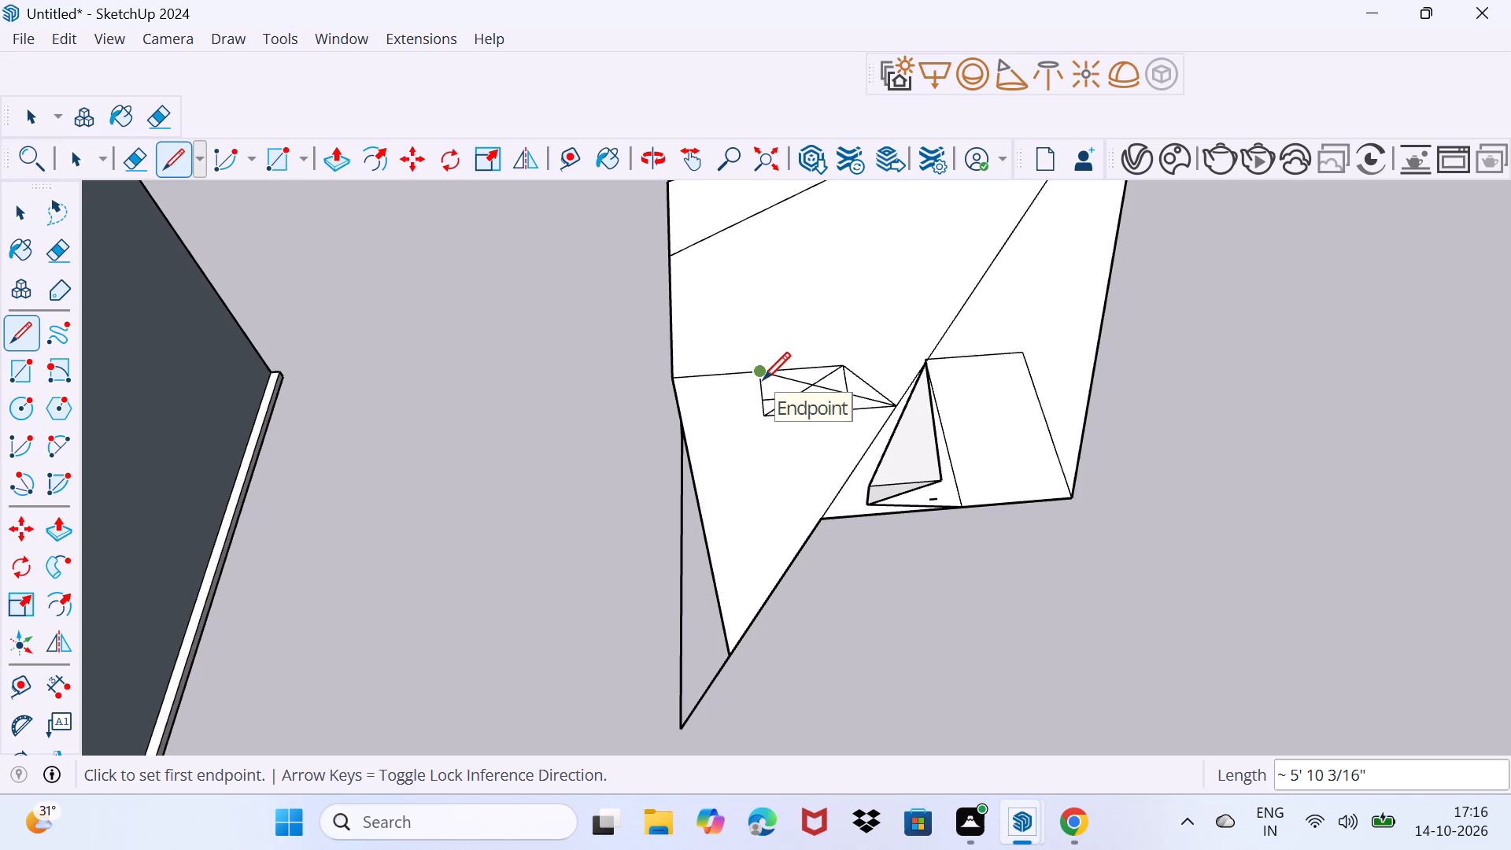
left_click(763, 379)
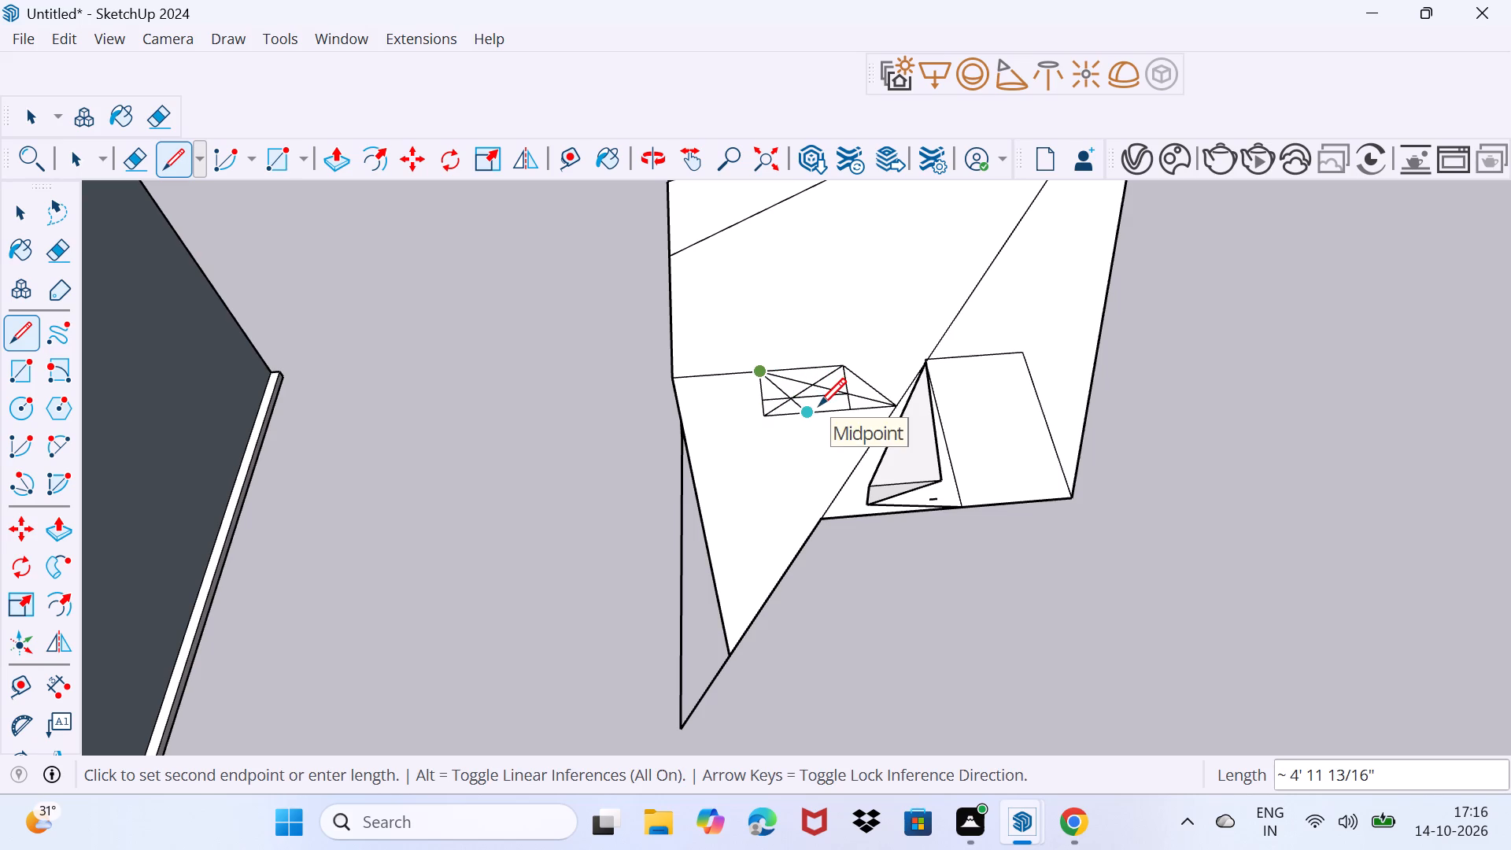
left_click(818, 405)
left_click(801, 411)
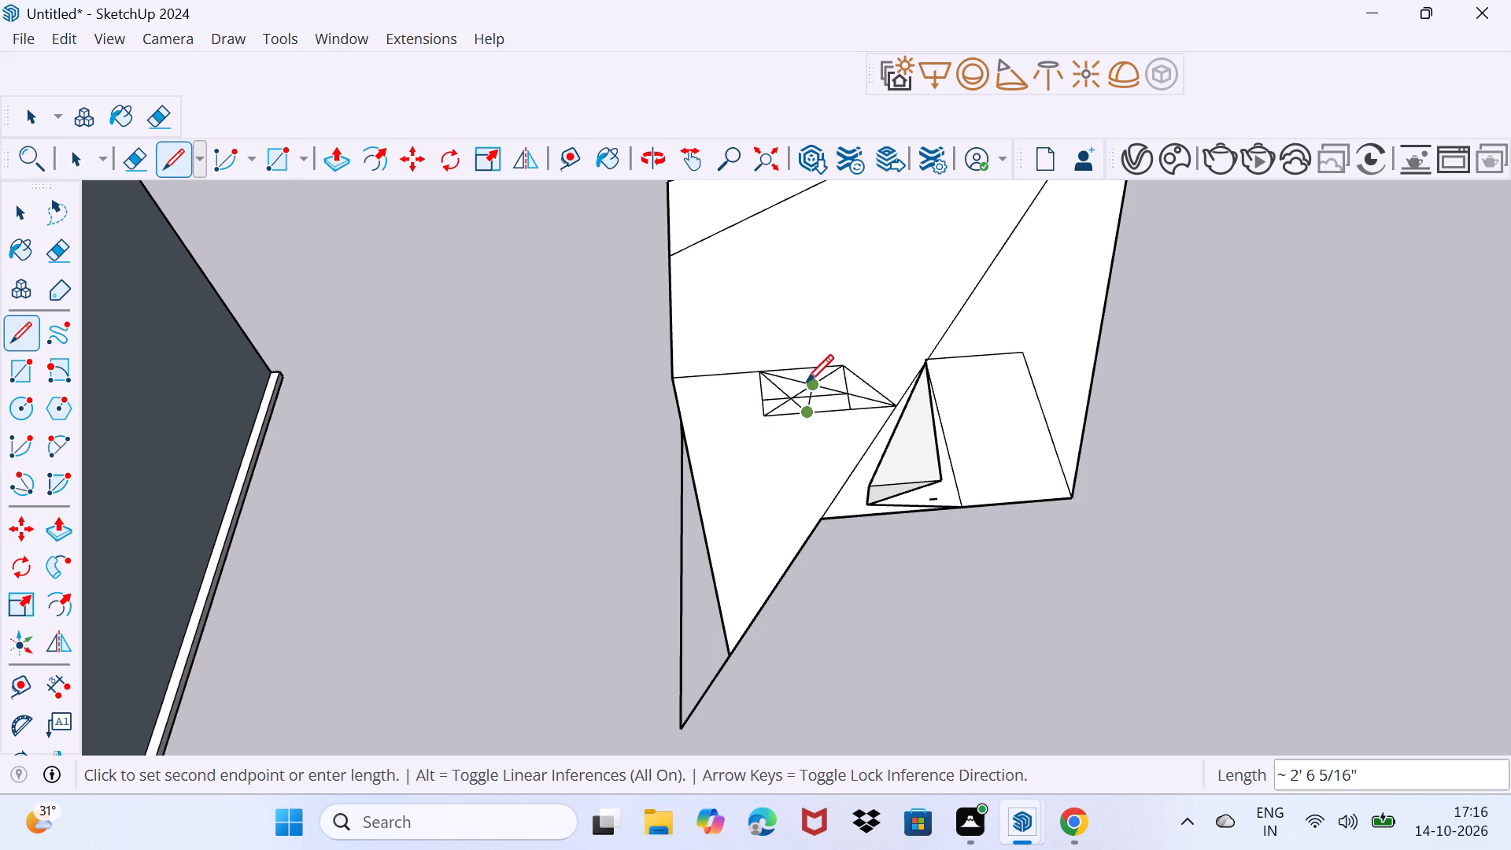
scroll(811, 376, "up", 9)
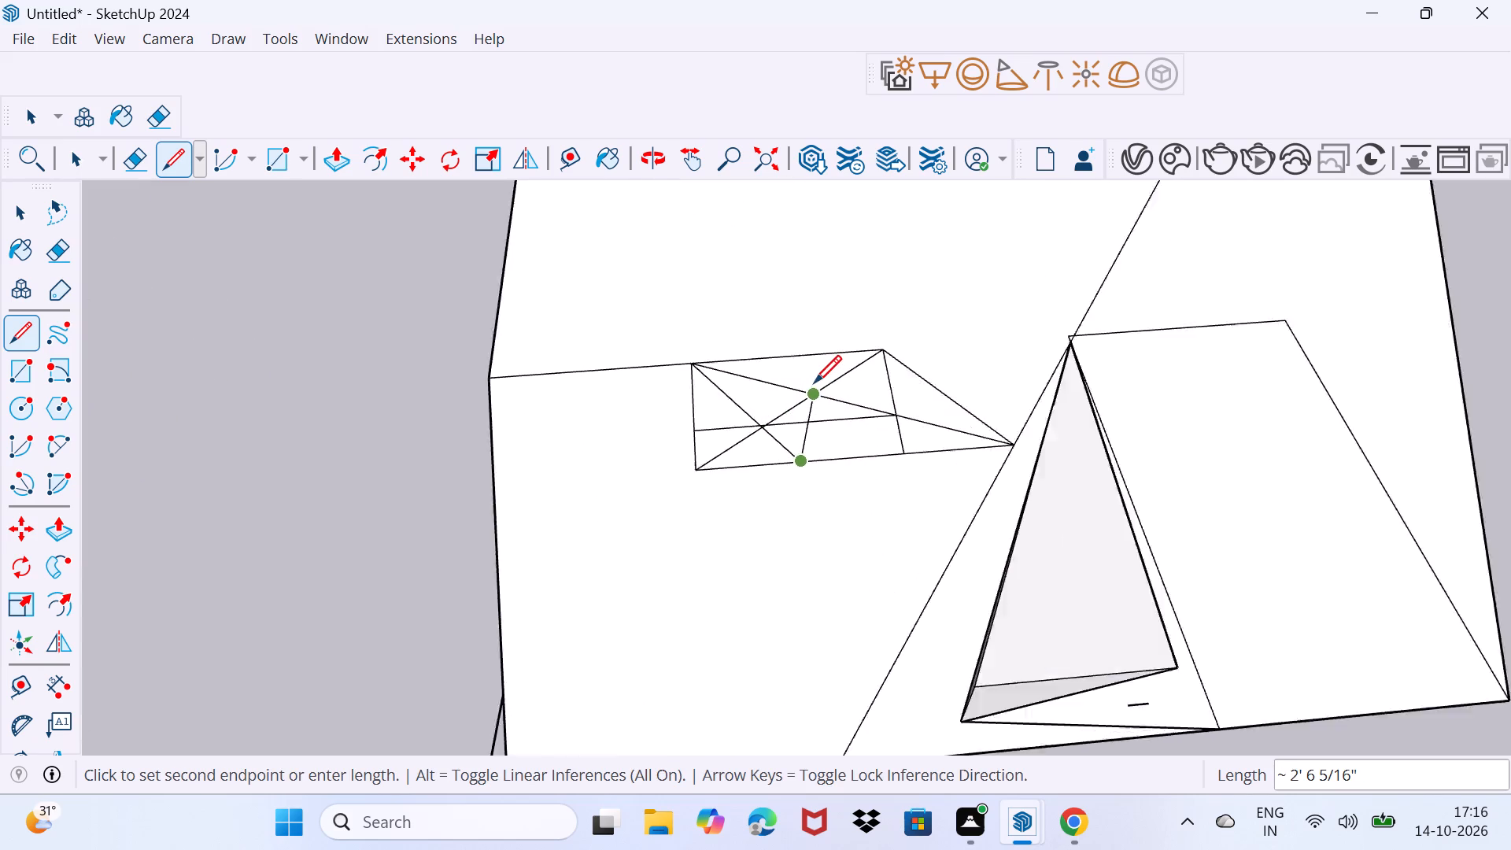
scroll(814, 382, "up", 2)
left_click(824, 343)
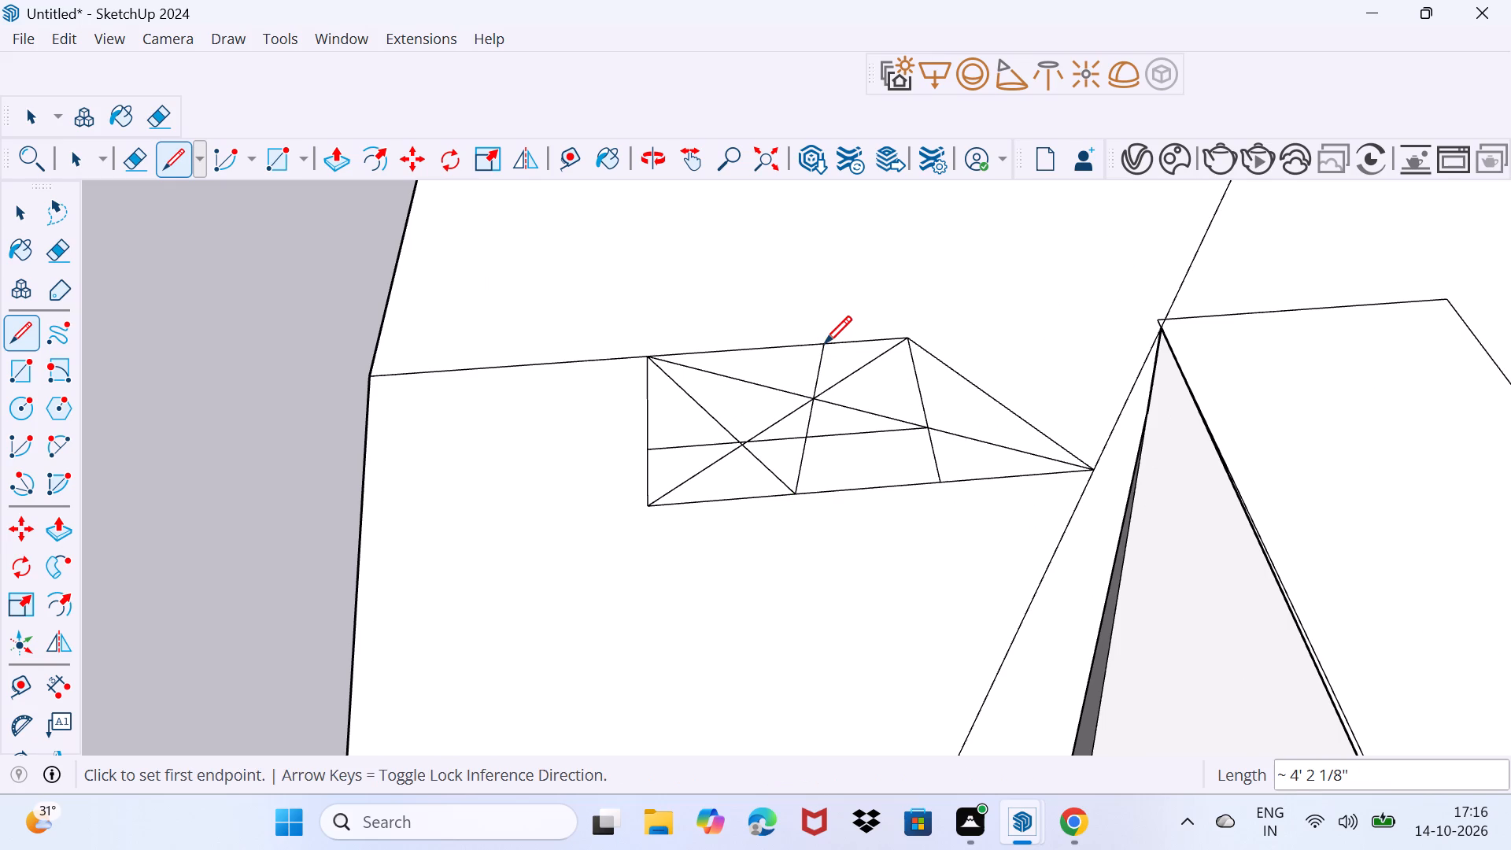
Draw a tiny triangle with a side about 1' 4" under the small outline's upper edge, plus connected lines downward from its closing side.
left_click(768, 368)
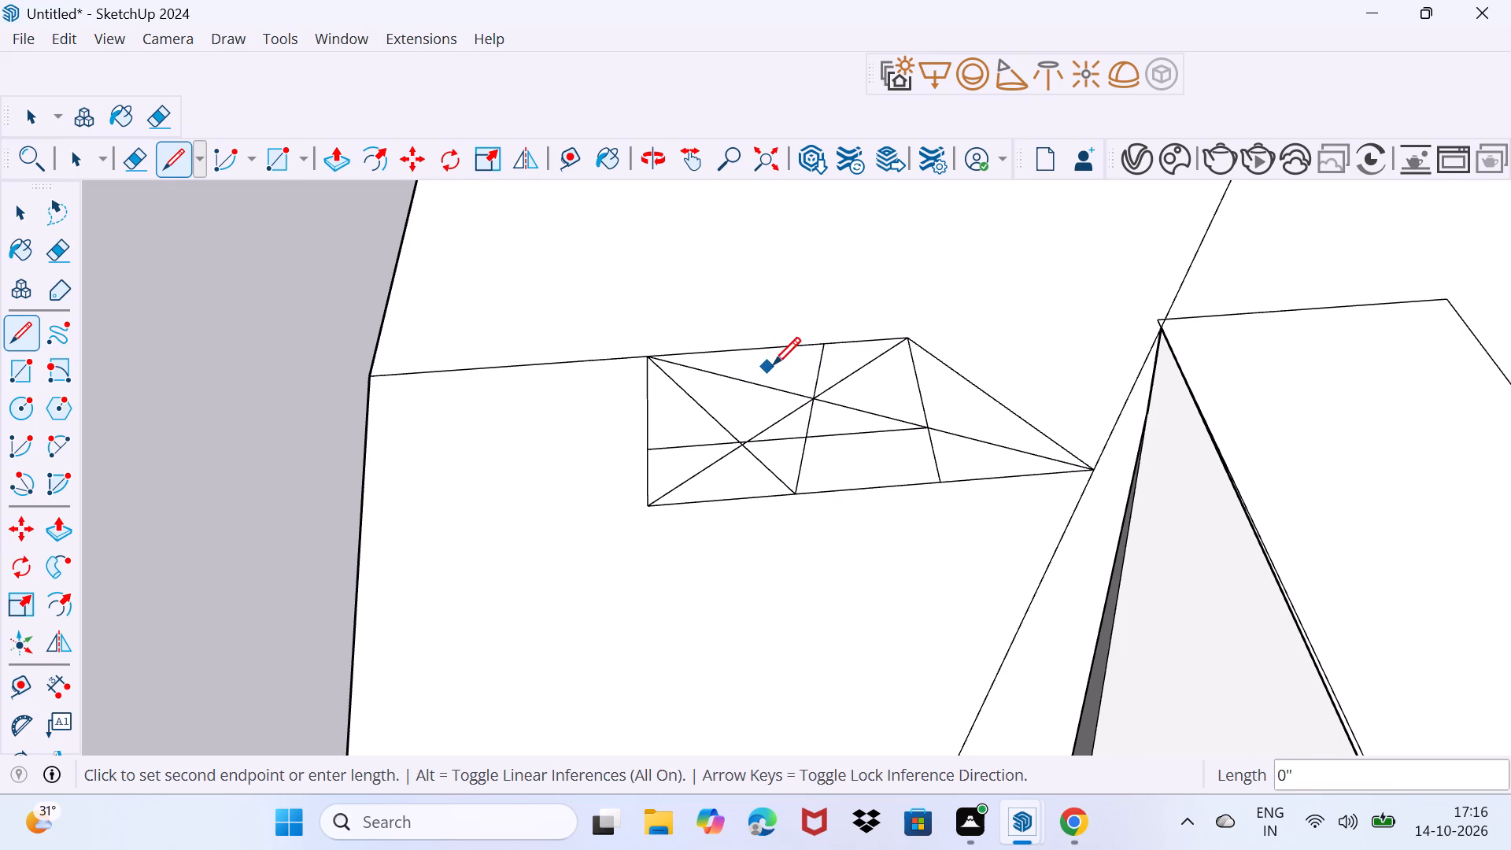
left_click_drag(773, 361, 782, 382)
left_click_drag(778, 382, 786, 357)
left_click(786, 349)
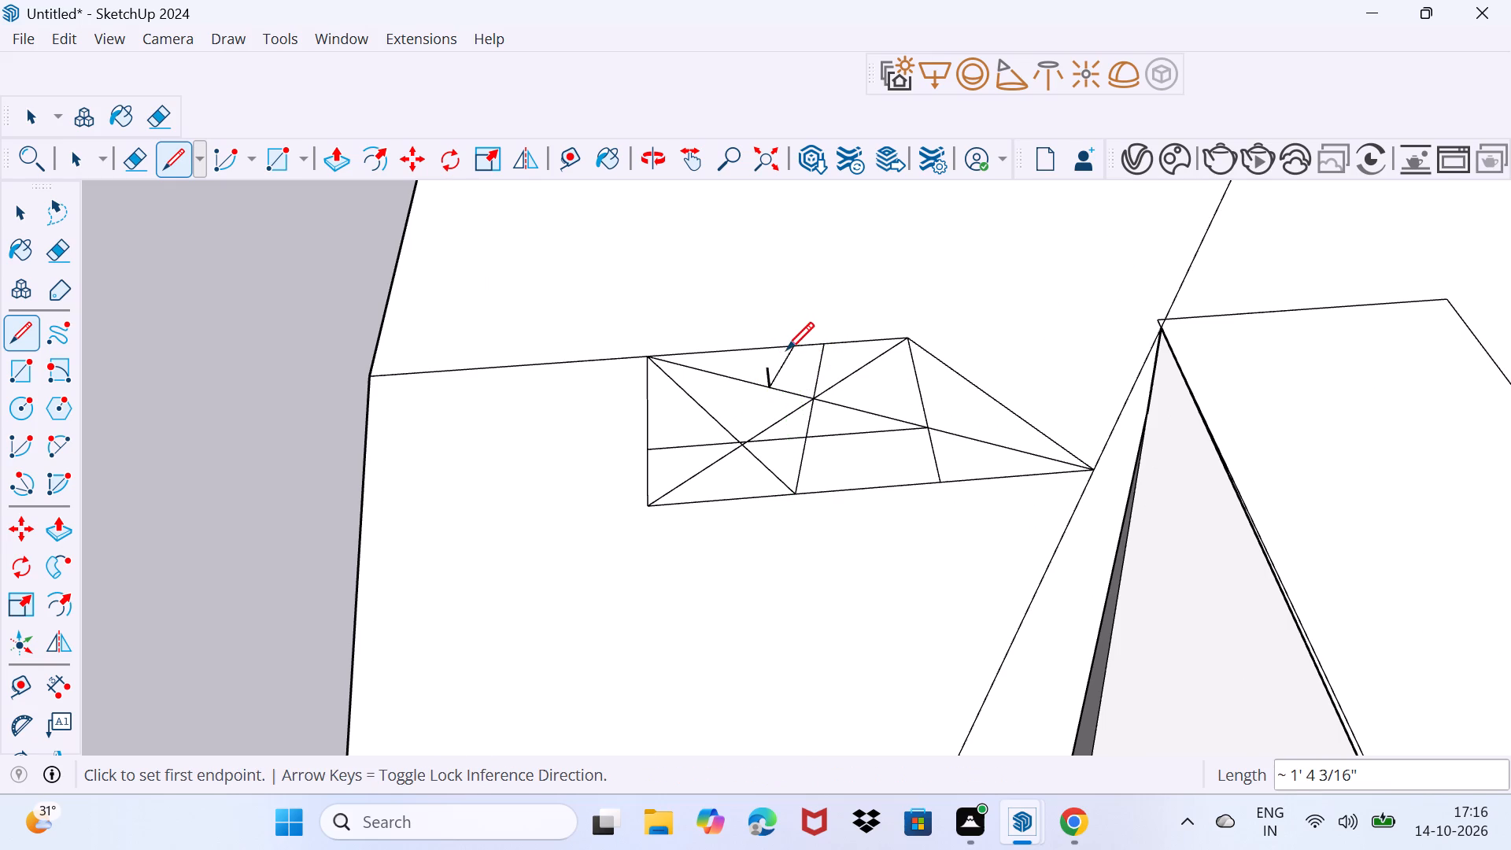
left_click(767, 364)
left_click_drag(772, 364, 781, 362)
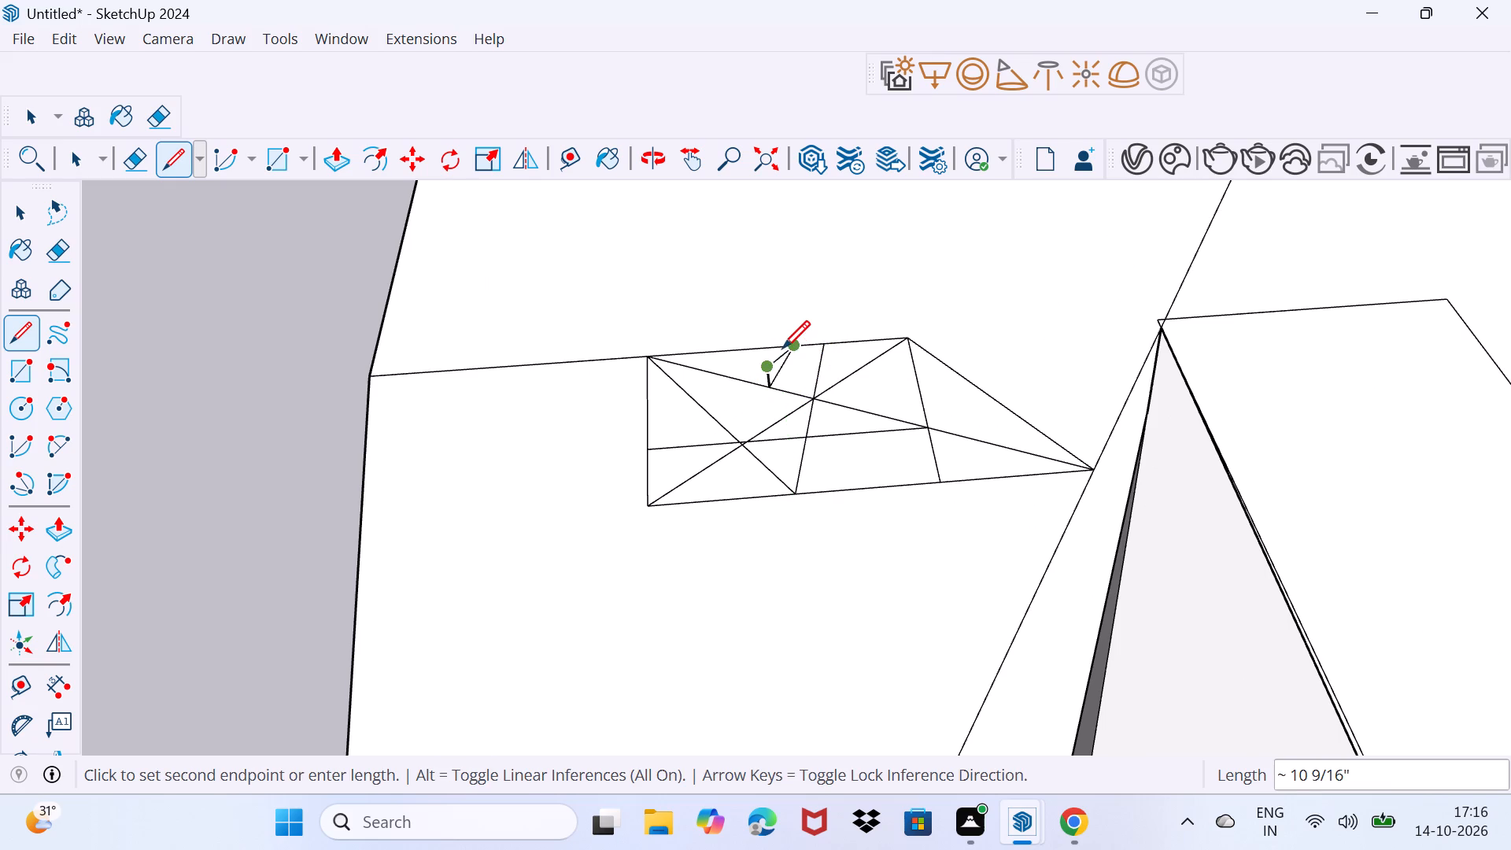
left_click(785, 349)
left_click_drag(783, 361, 788, 414)
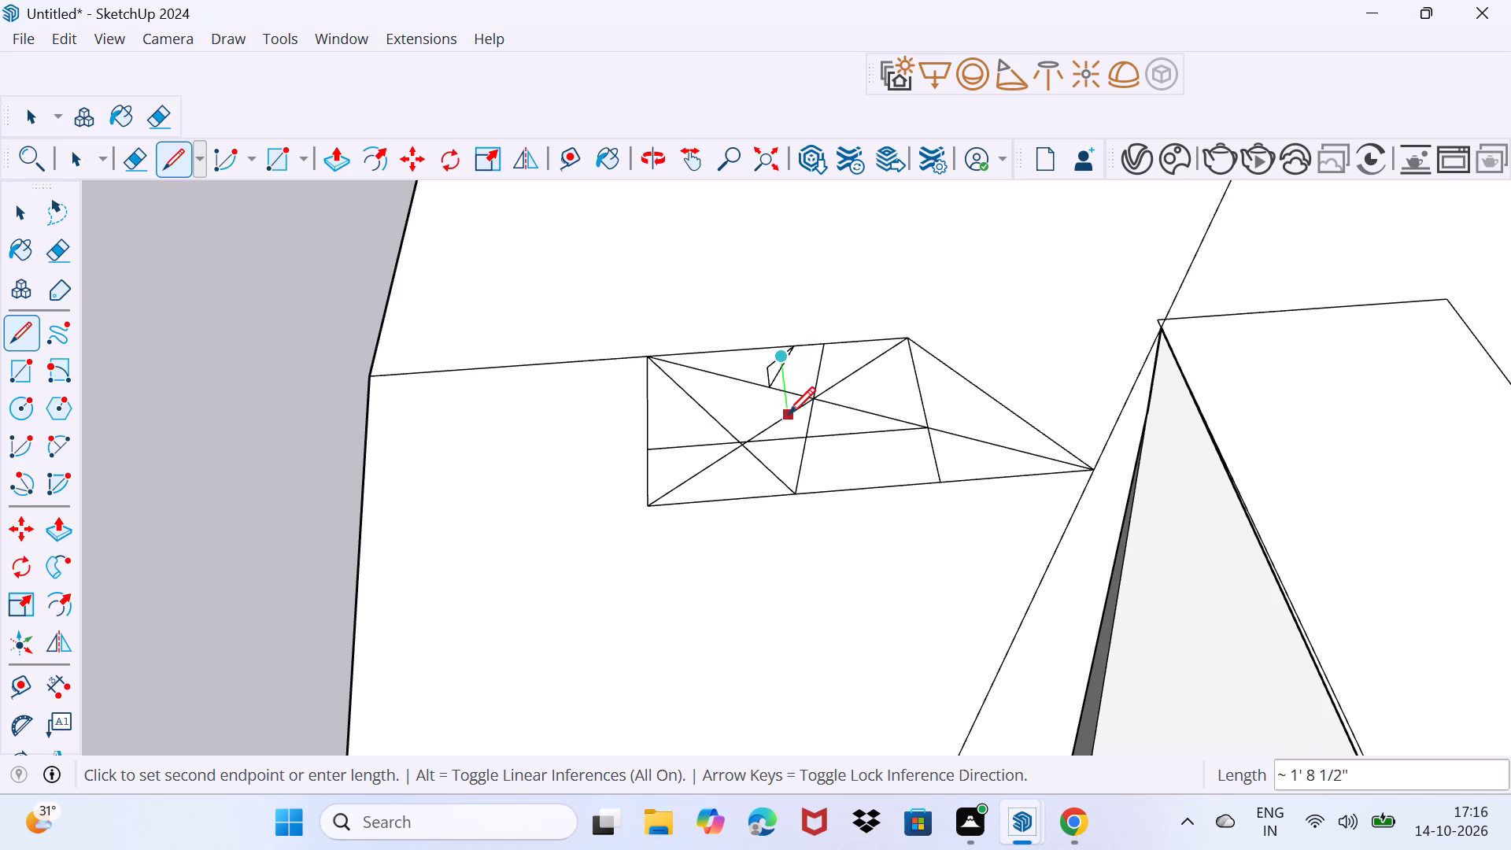
left_click_drag(788, 414, 788, 431)
Draw a pointed spike from inside the small outline out toward the building and back, ending on the long diagonal with a line about 8' 4".
left_click(788, 431)
scroll(783, 421, "down", 3)
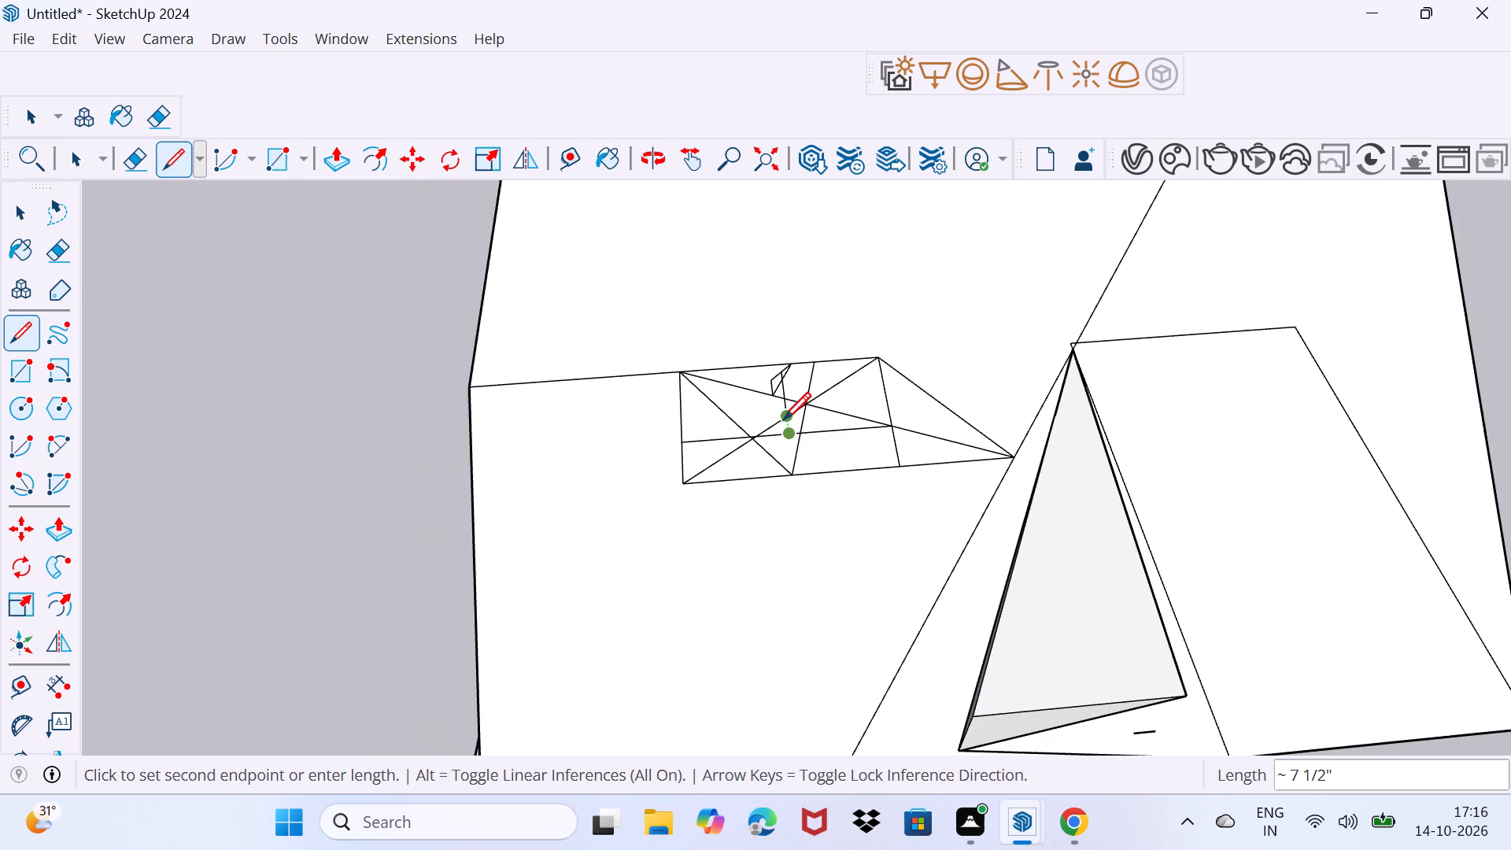
scroll(783, 419, "down", 17)
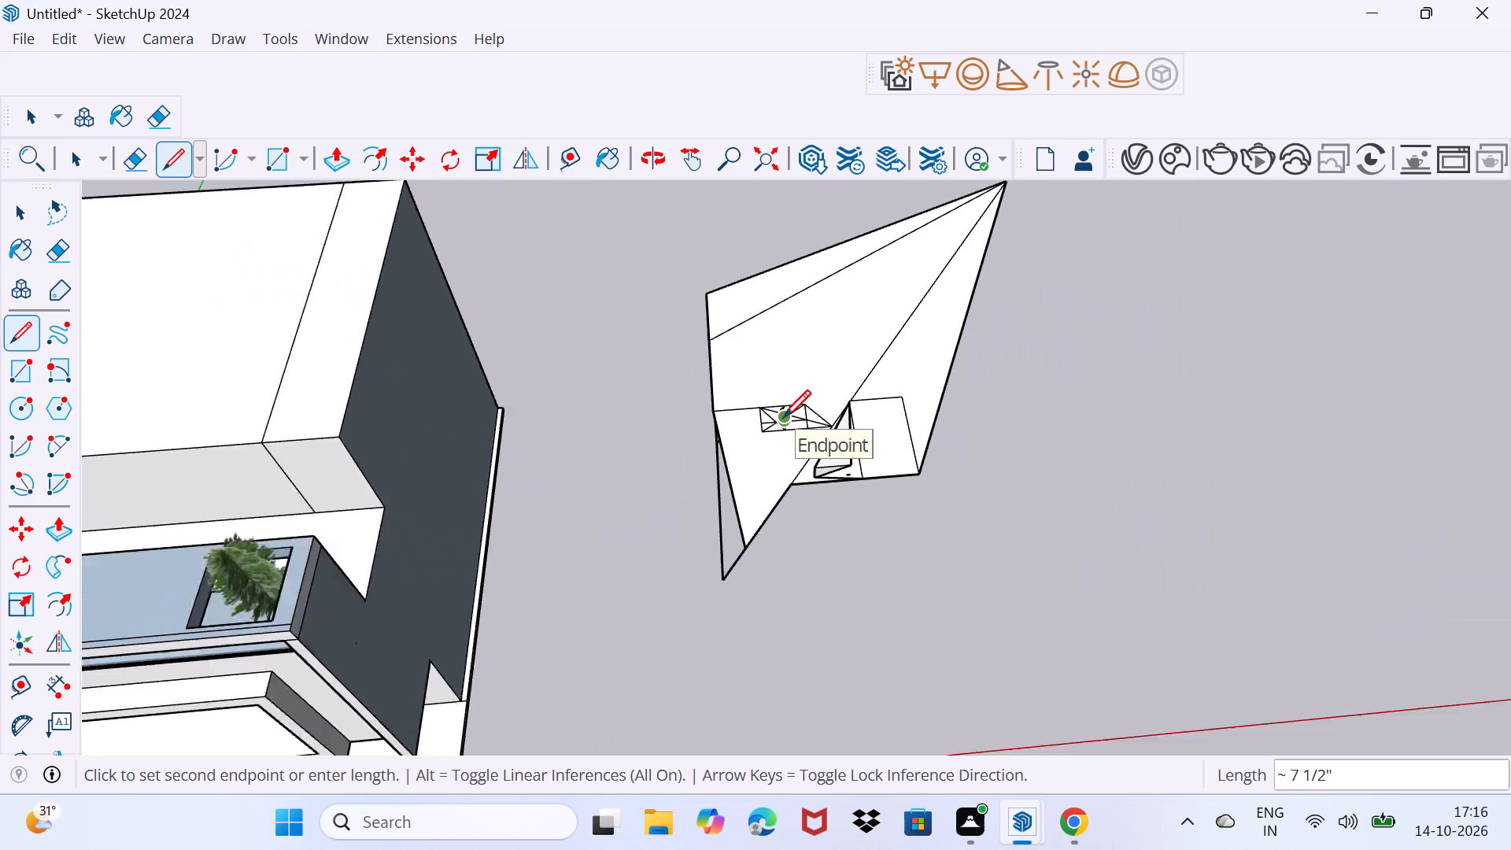
middle_click_drag(783, 417, 737, 449)
left_click(613, 390)
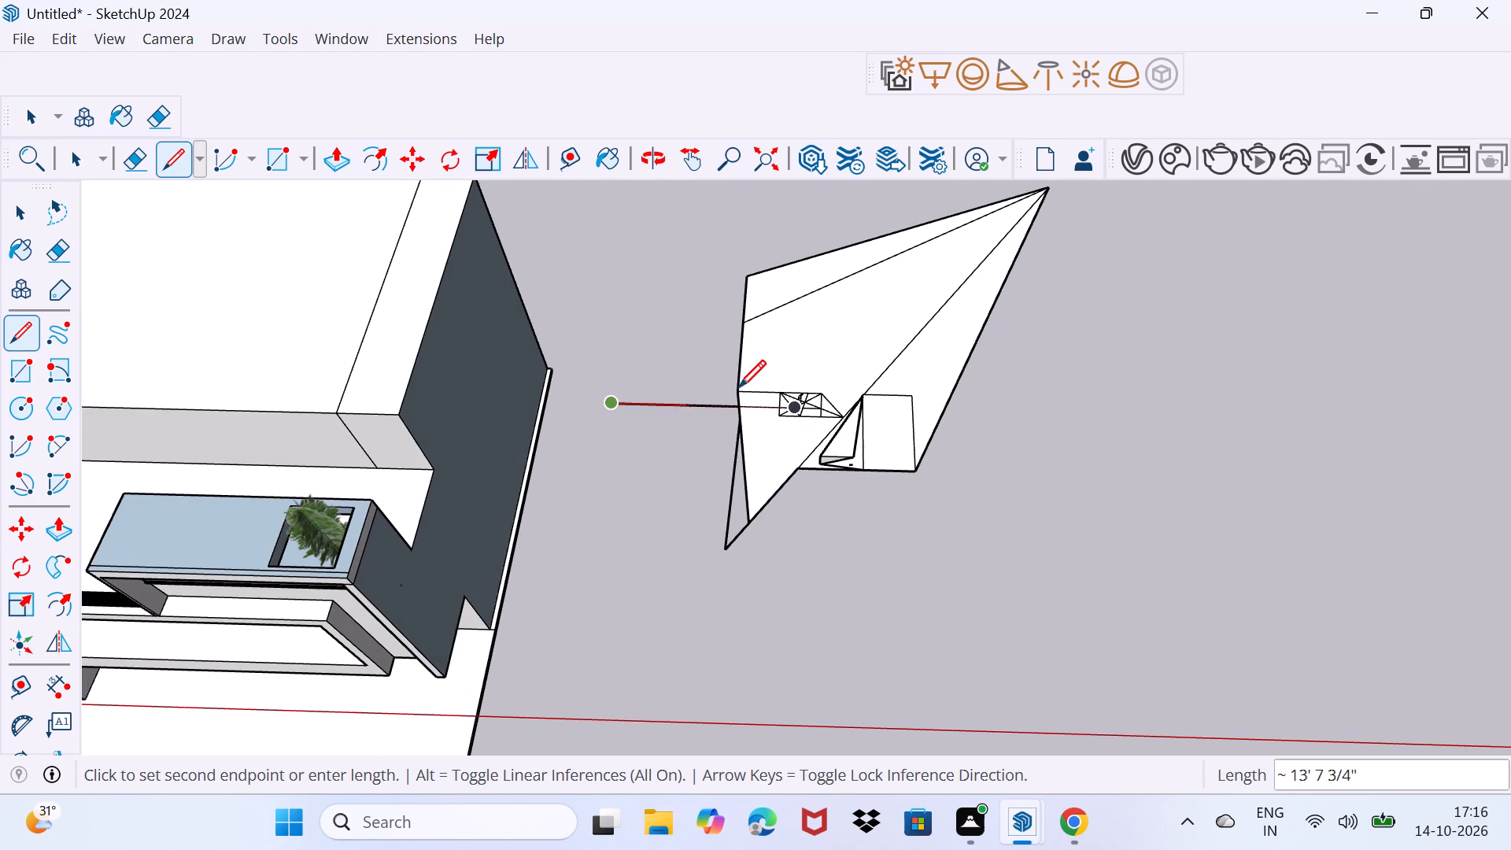
left_click(855, 339)
left_click_drag(855, 339, 863, 346)
left_click(887, 387)
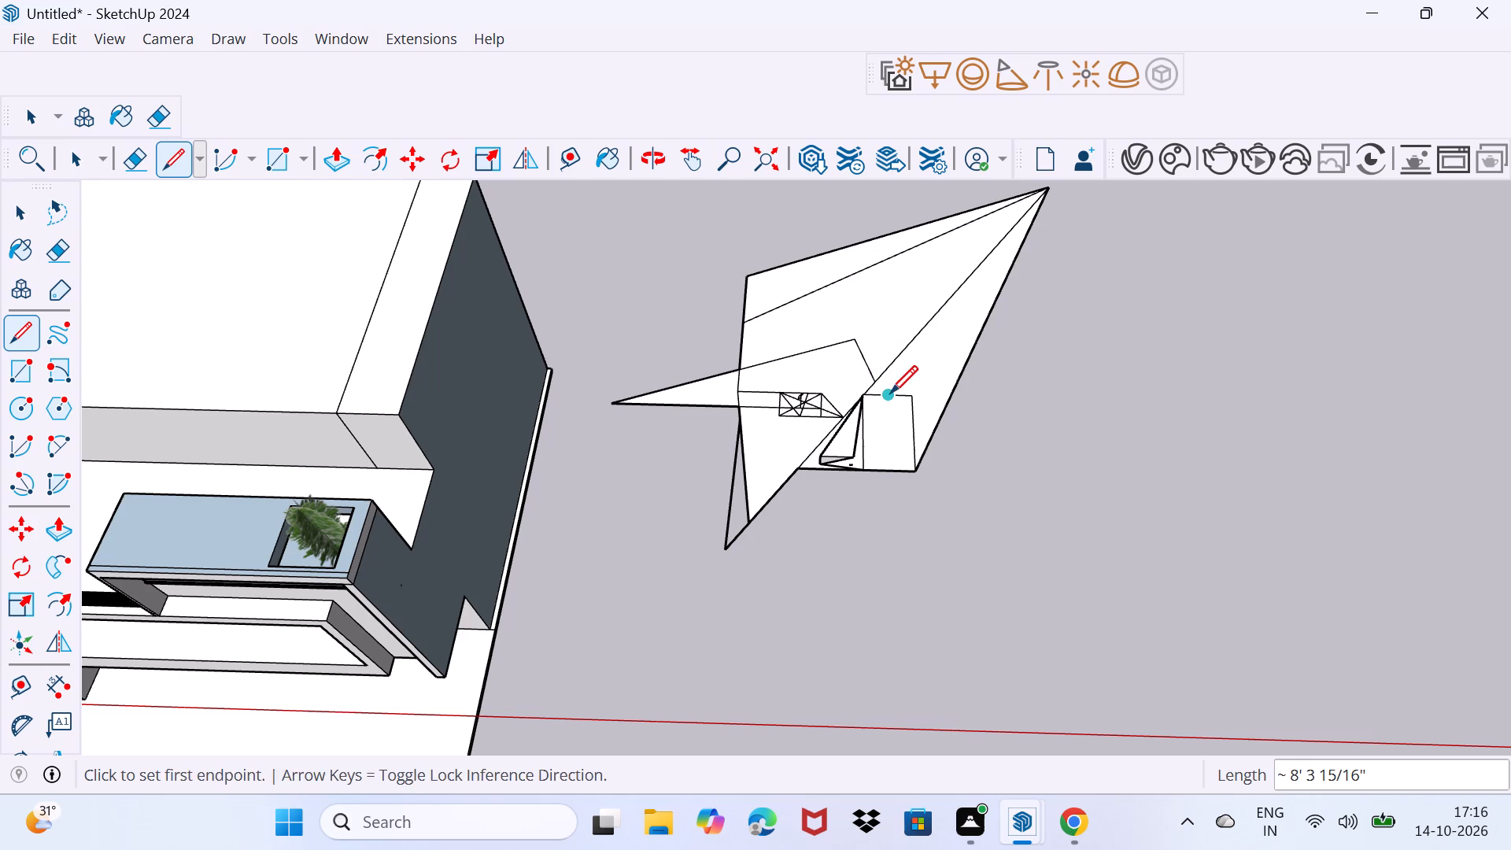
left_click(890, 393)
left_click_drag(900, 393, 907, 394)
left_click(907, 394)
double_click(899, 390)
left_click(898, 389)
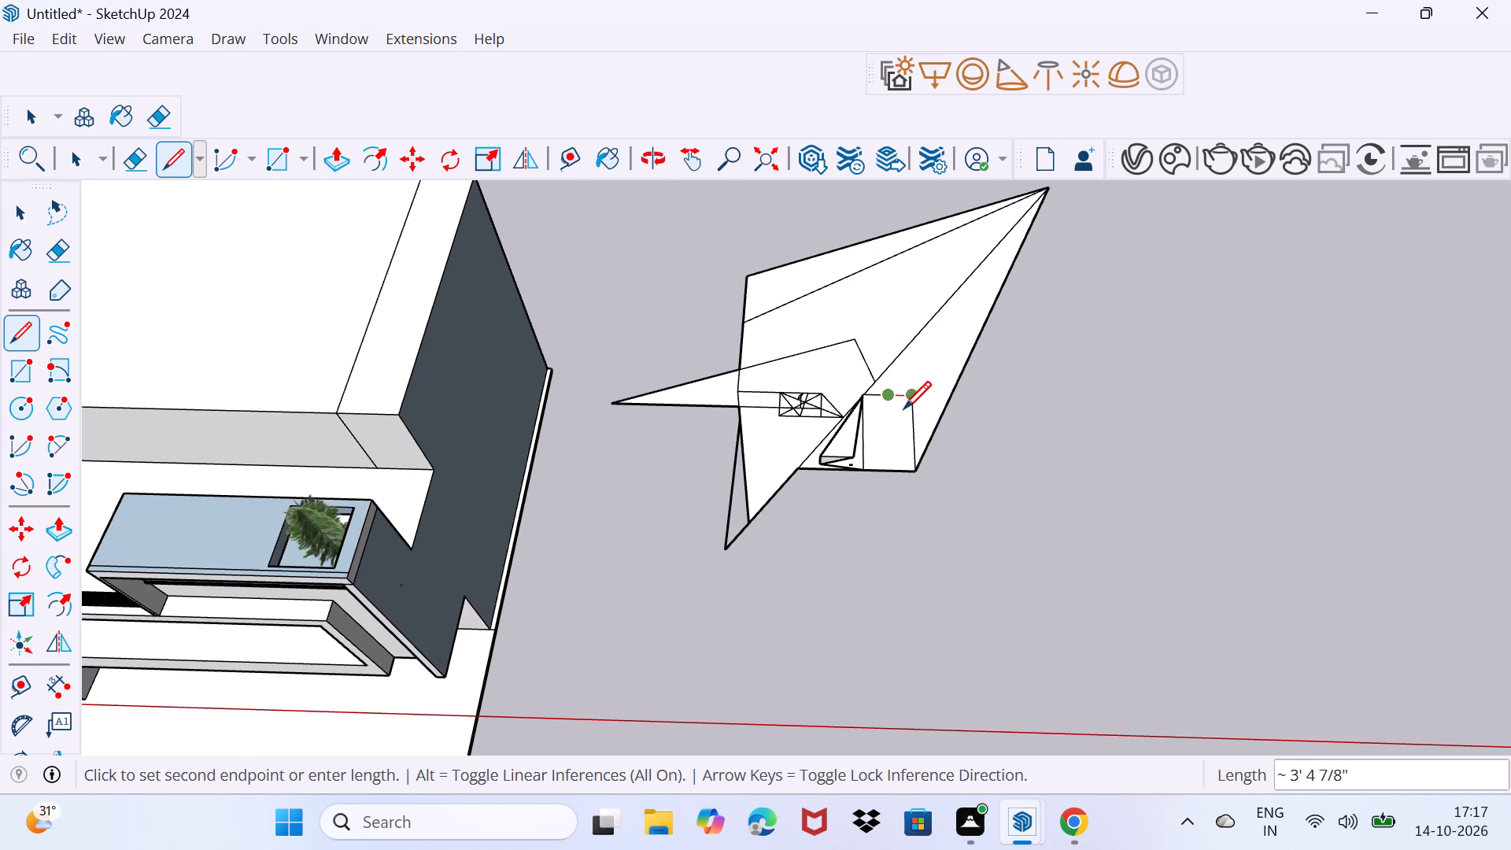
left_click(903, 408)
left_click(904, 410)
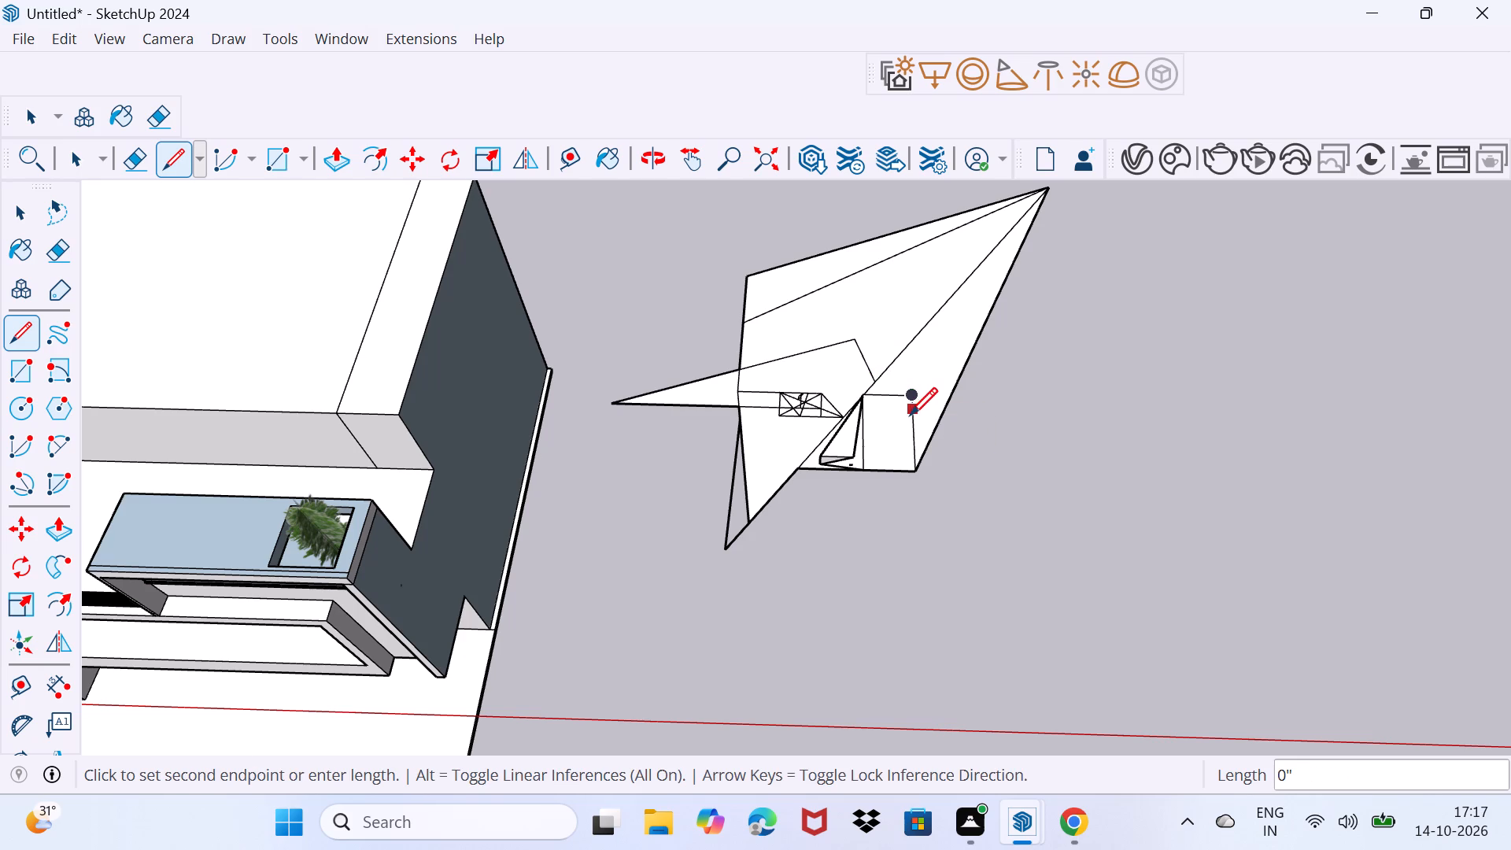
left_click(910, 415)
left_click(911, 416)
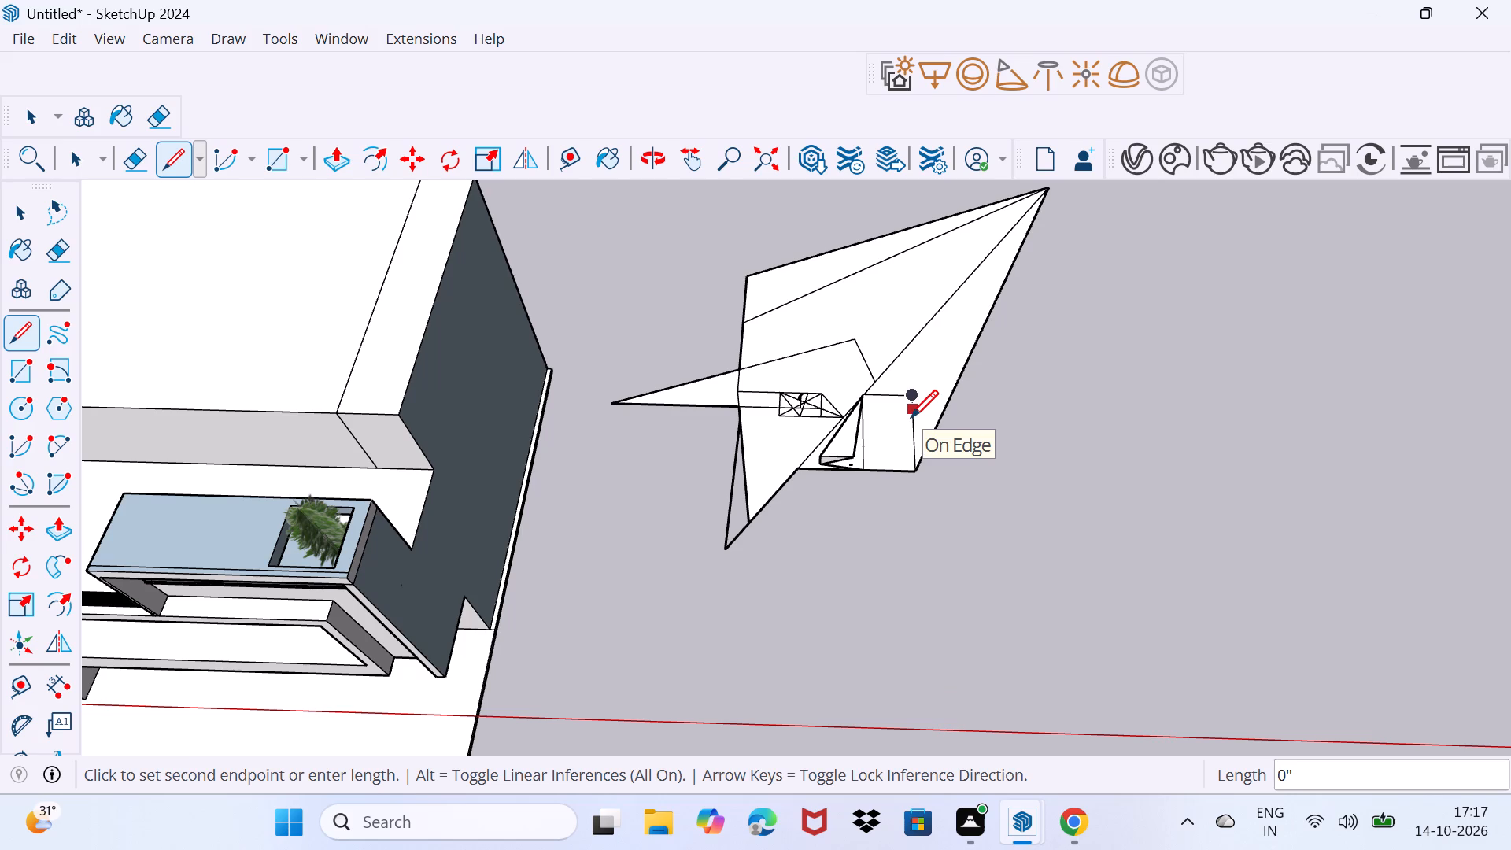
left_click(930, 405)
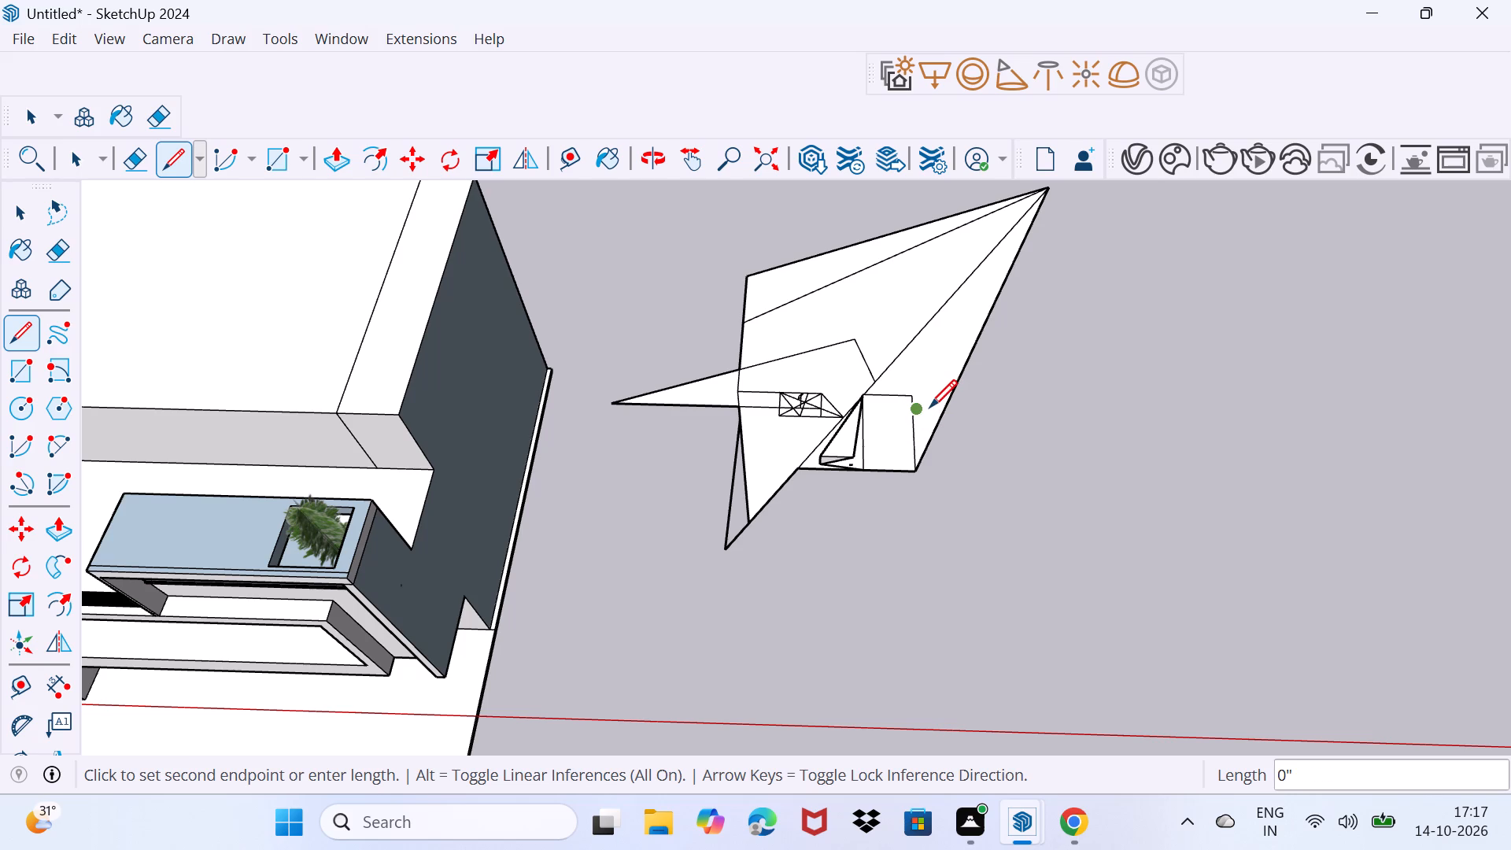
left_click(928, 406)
Draw a short slanted line from the outer side of the four-sided area beside the triangular face to the shape's outer edge.
left_click(928, 406)
left_click(936, 431)
left_click(936, 431)
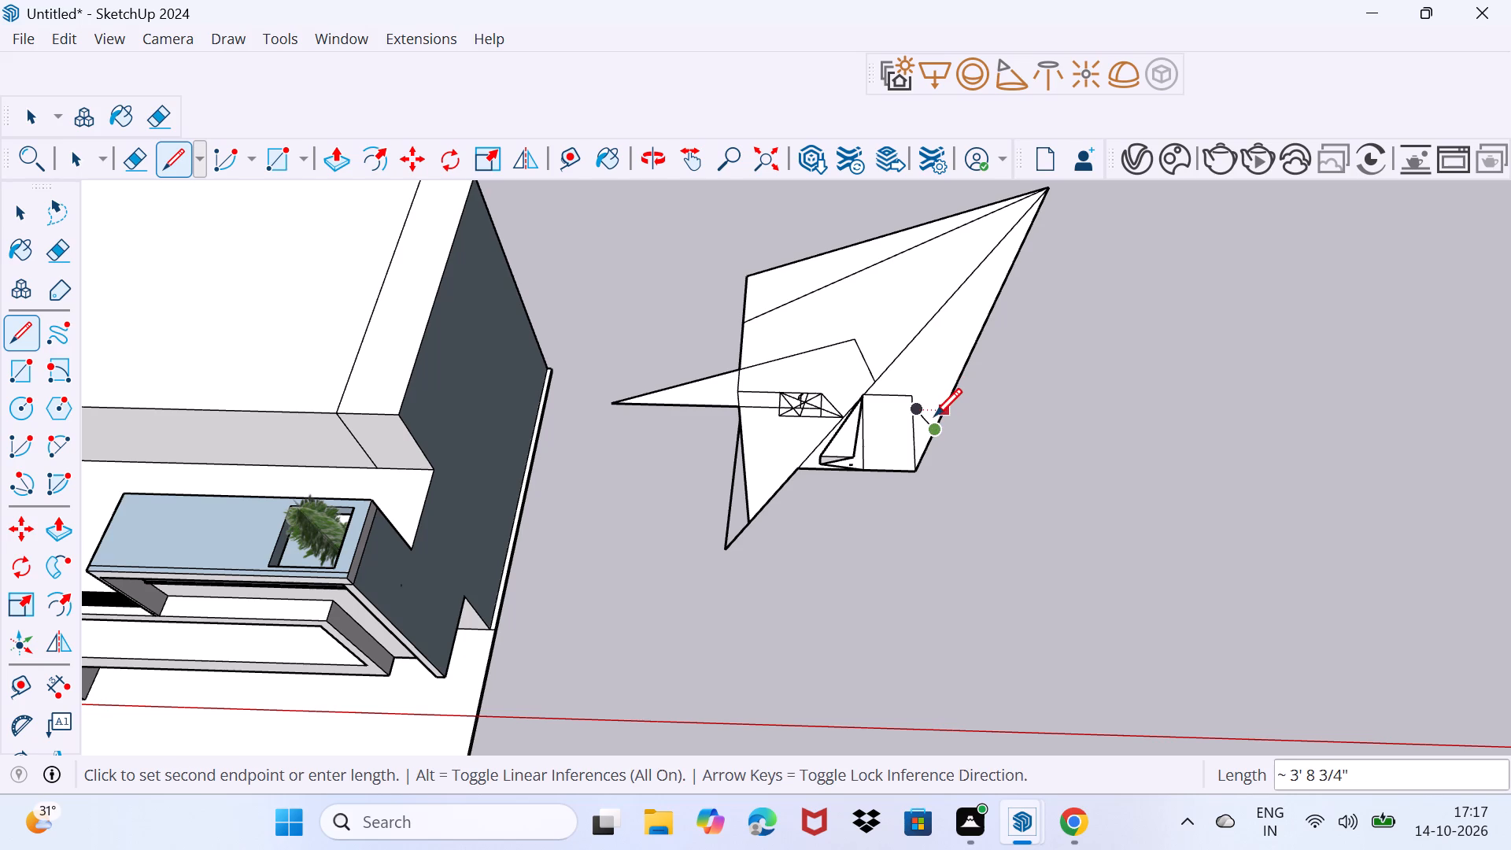
left_click(934, 416)
Draw two lines between the shape's outer edge and the long diagonal, about 16' 1" and 7' 9", meeting at the diagonal.
left_click(935, 407)
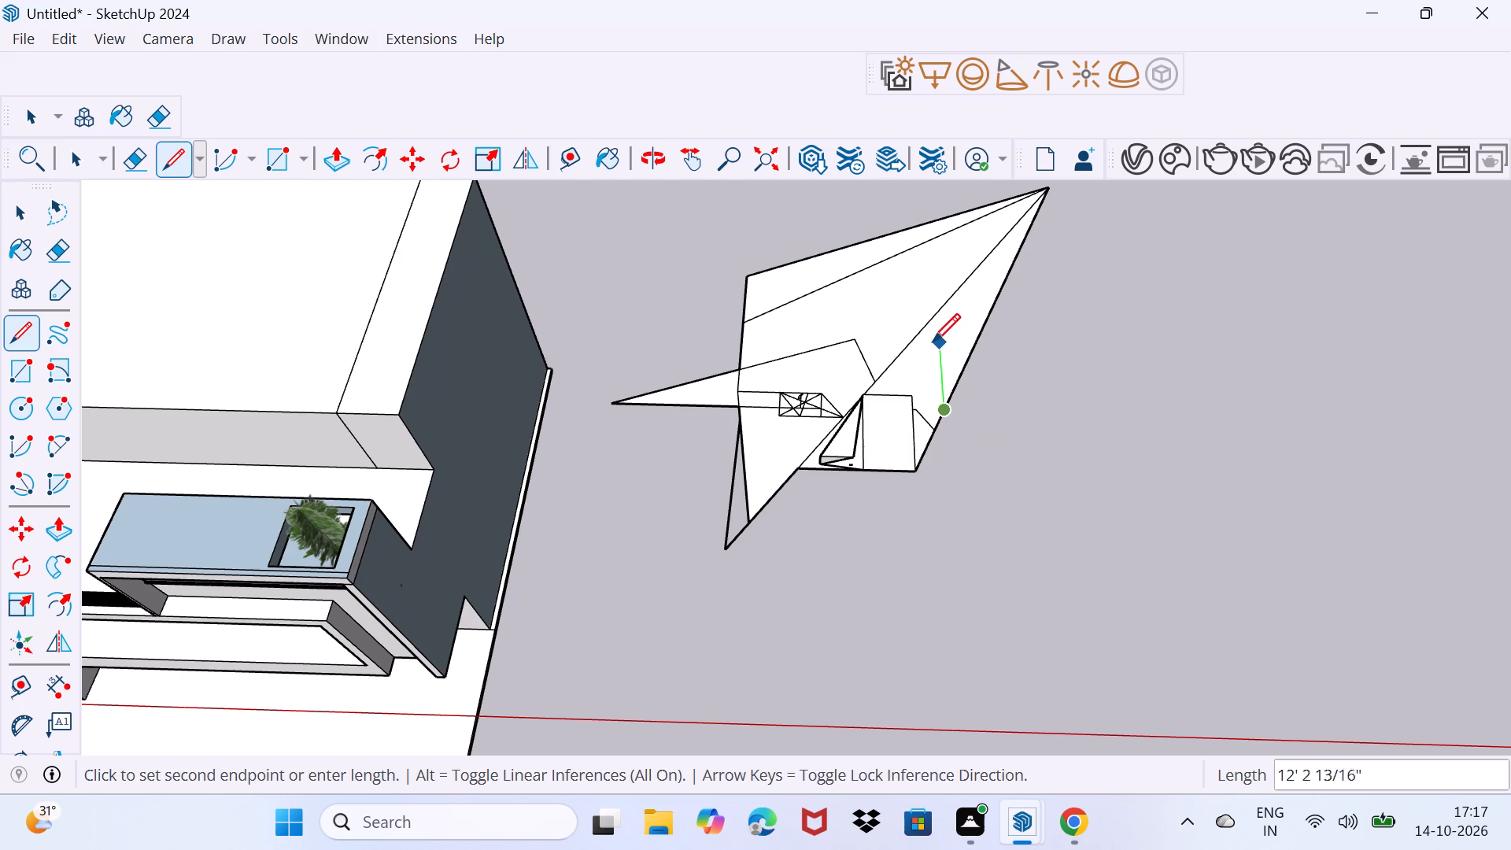
left_click(931, 327)
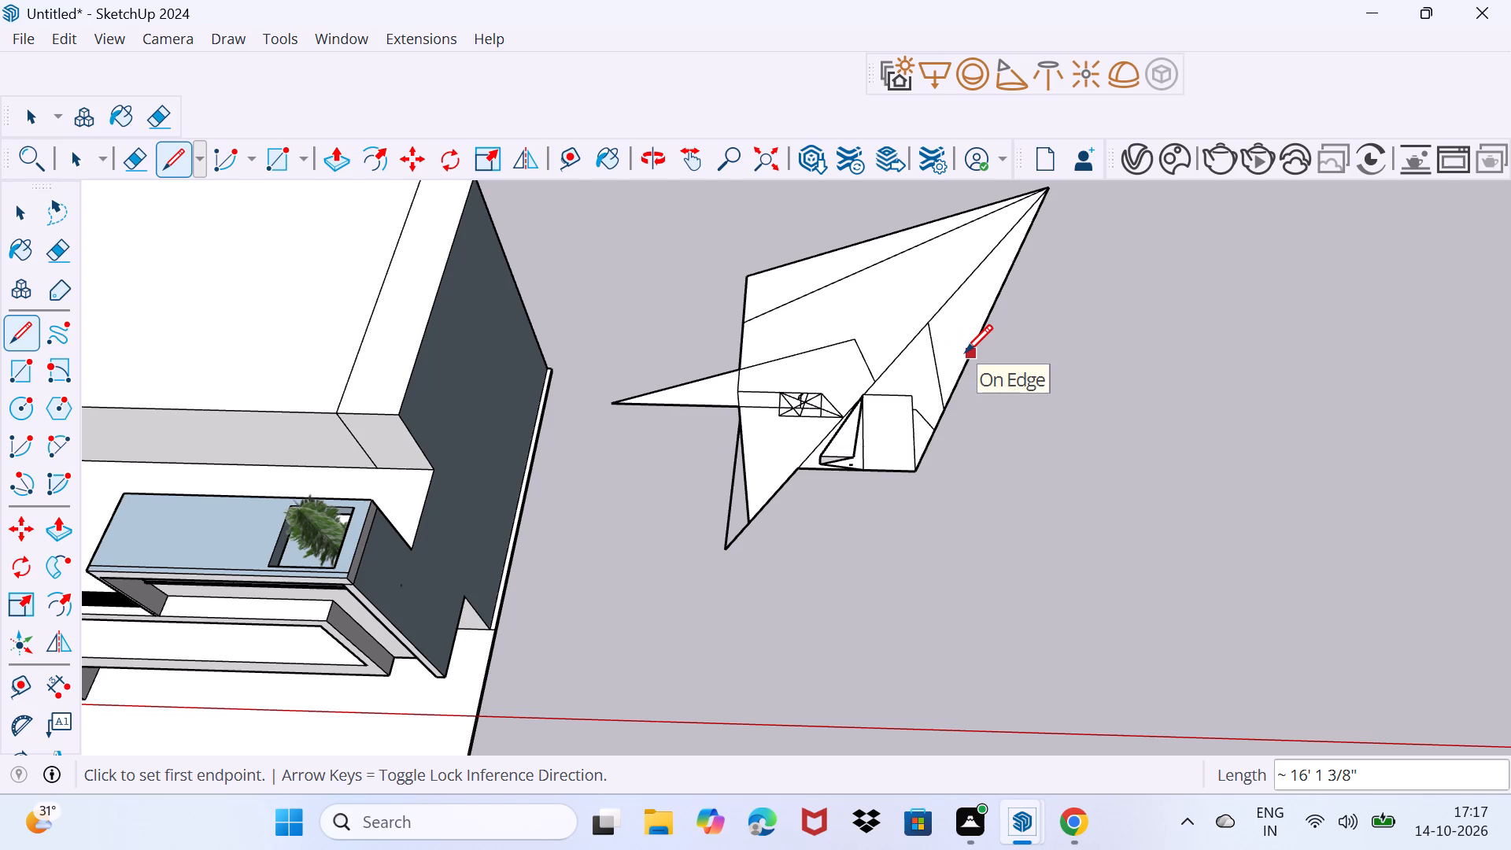
middle_click_drag(962, 354, 796, 337)
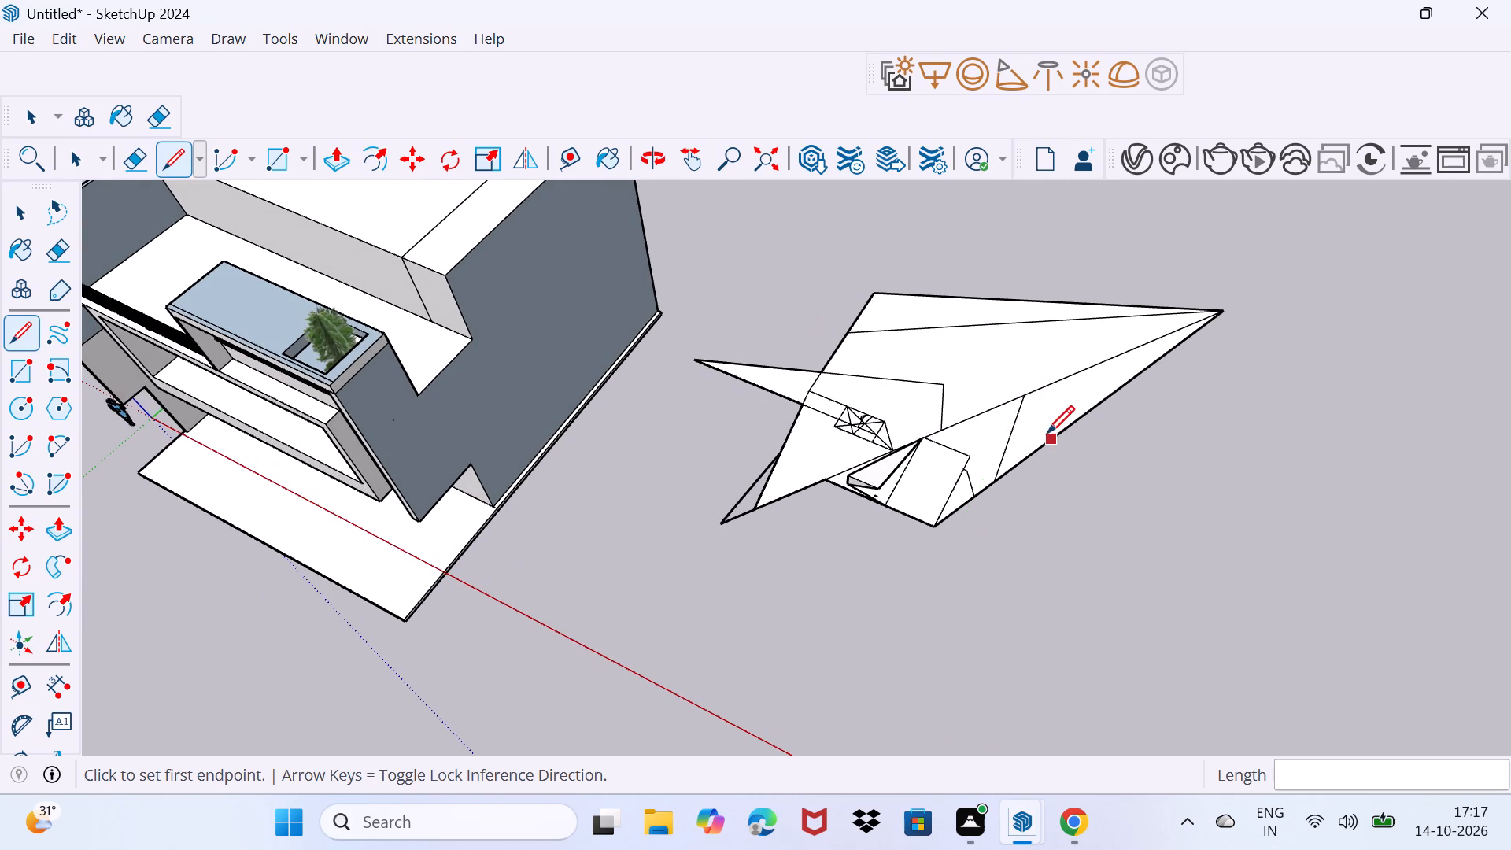
left_click(1022, 397)
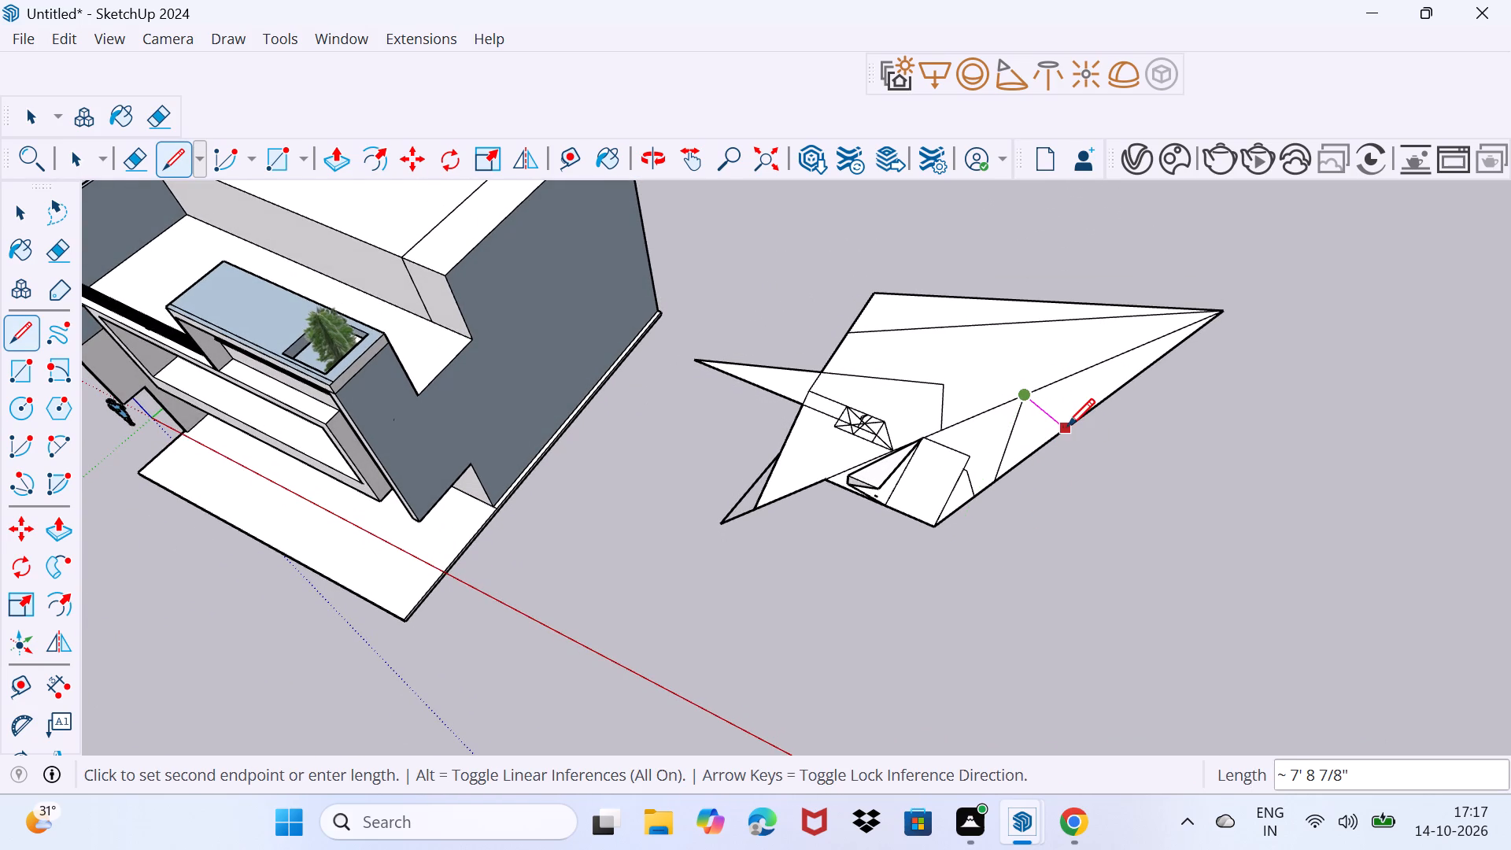
left_click(1069, 426)
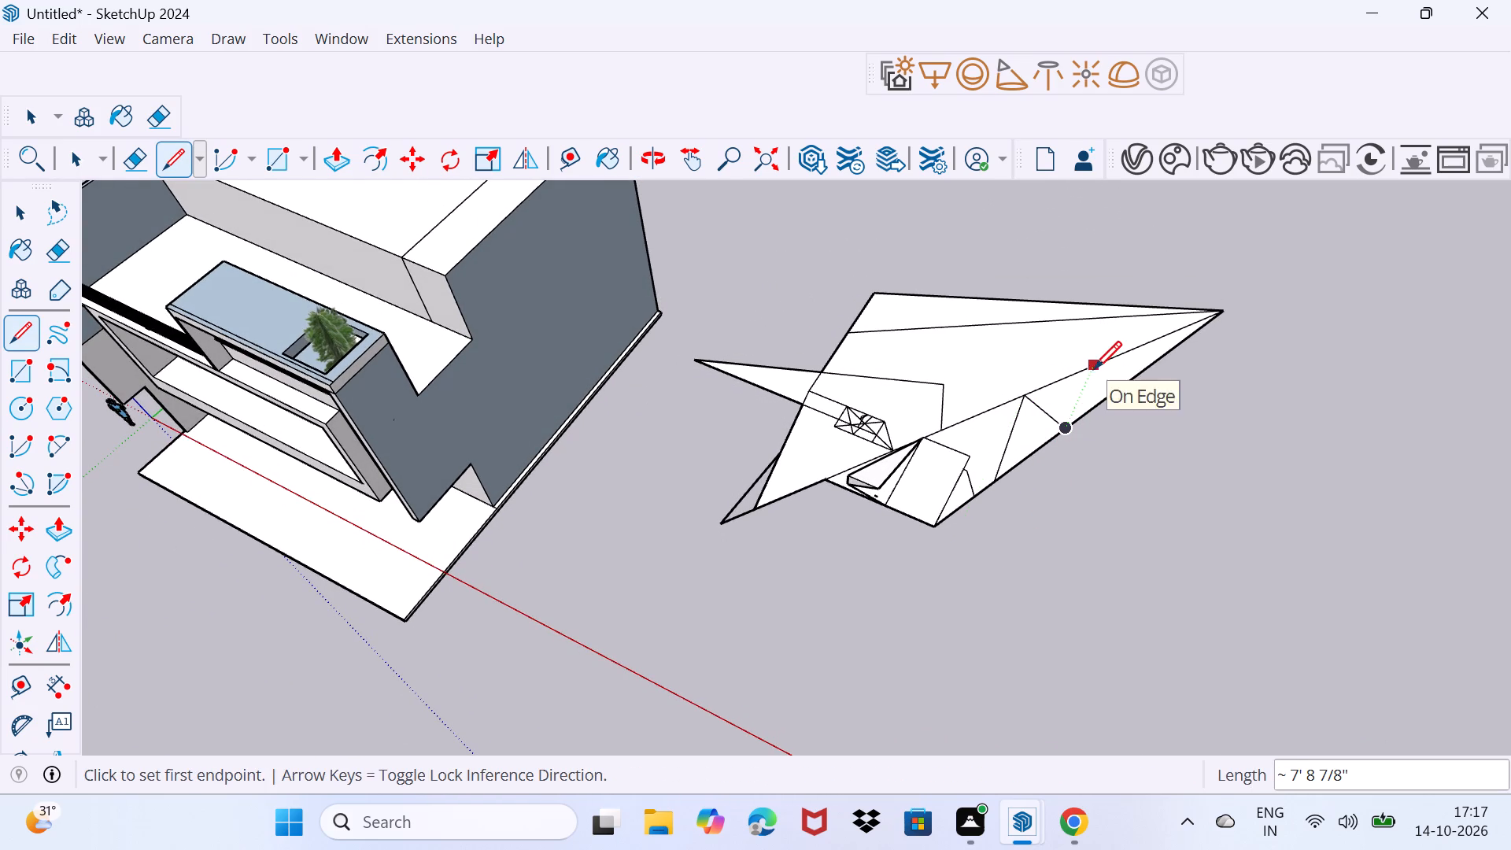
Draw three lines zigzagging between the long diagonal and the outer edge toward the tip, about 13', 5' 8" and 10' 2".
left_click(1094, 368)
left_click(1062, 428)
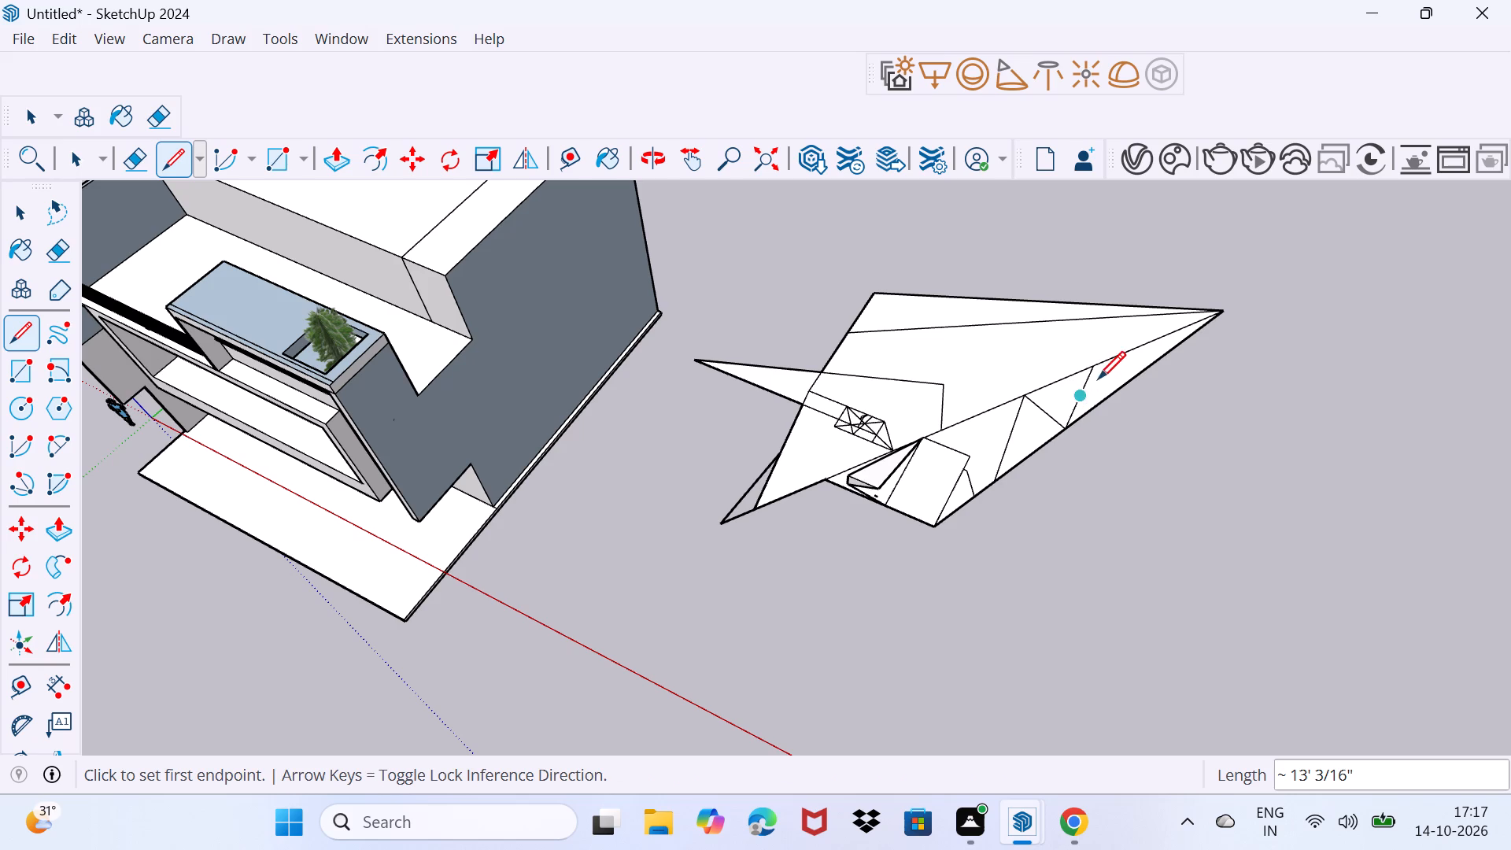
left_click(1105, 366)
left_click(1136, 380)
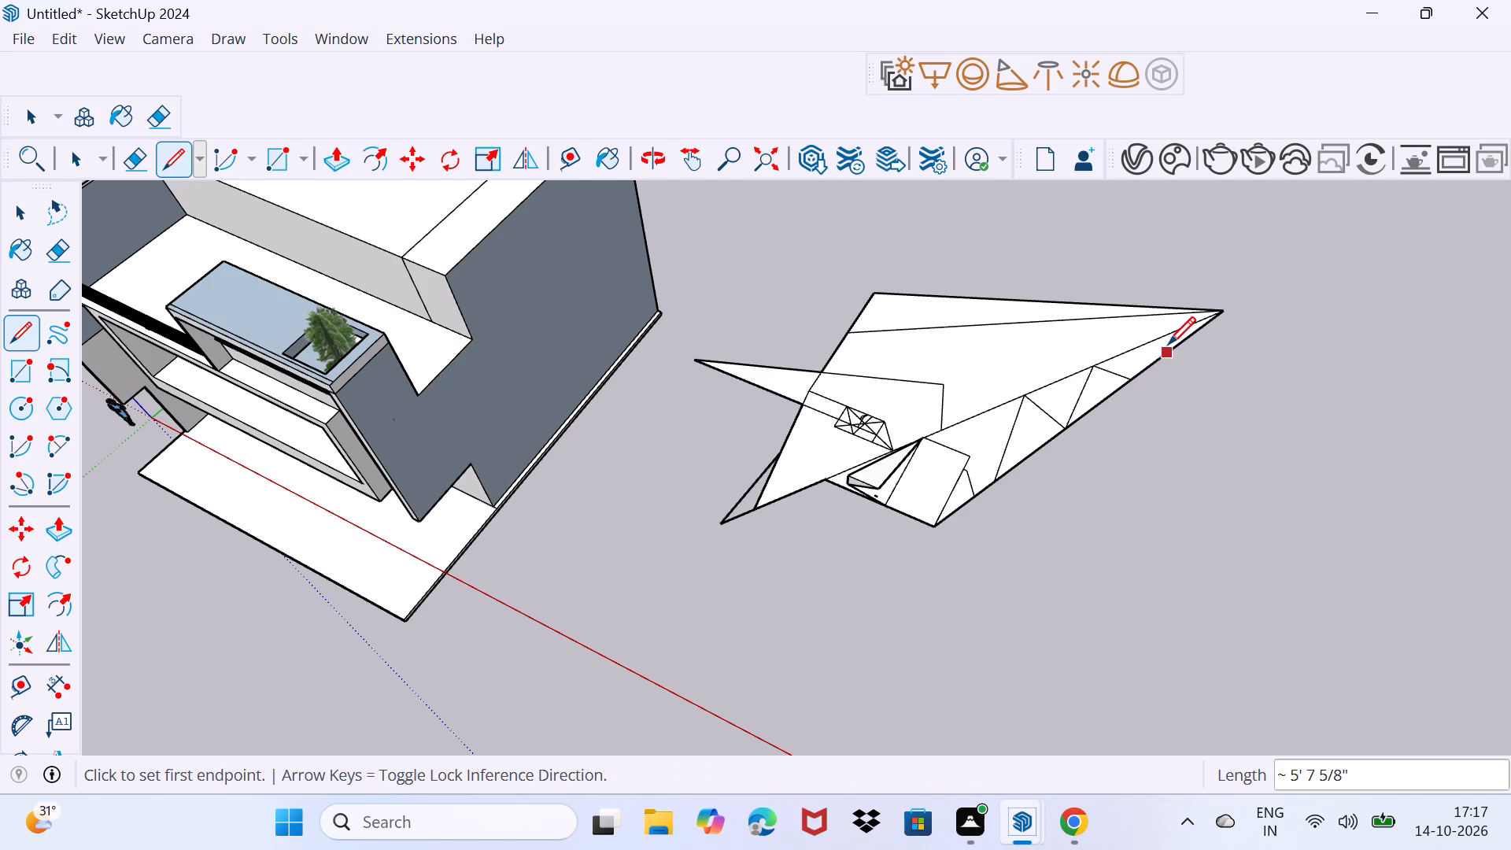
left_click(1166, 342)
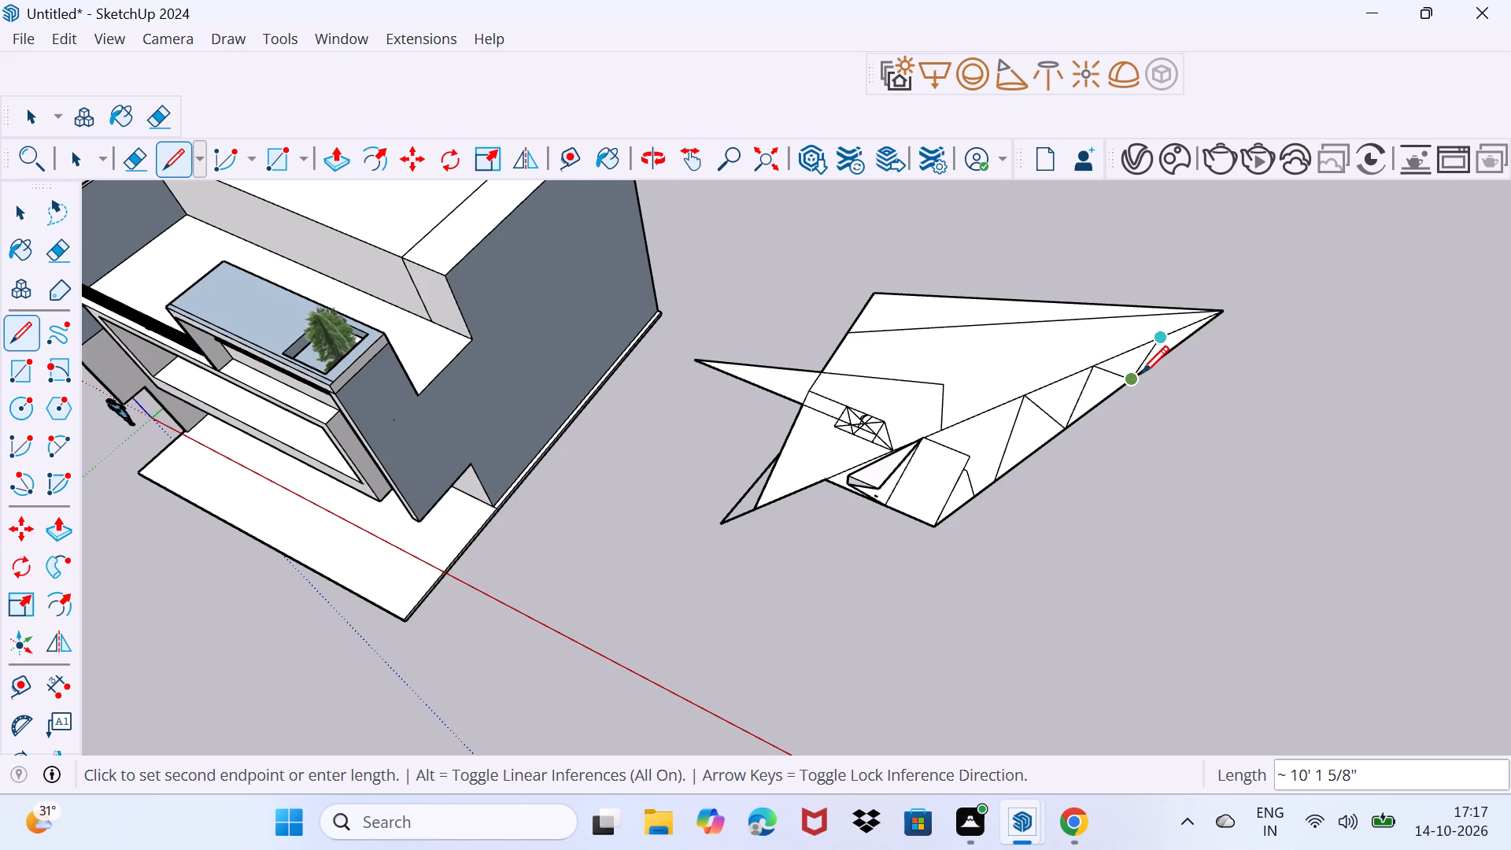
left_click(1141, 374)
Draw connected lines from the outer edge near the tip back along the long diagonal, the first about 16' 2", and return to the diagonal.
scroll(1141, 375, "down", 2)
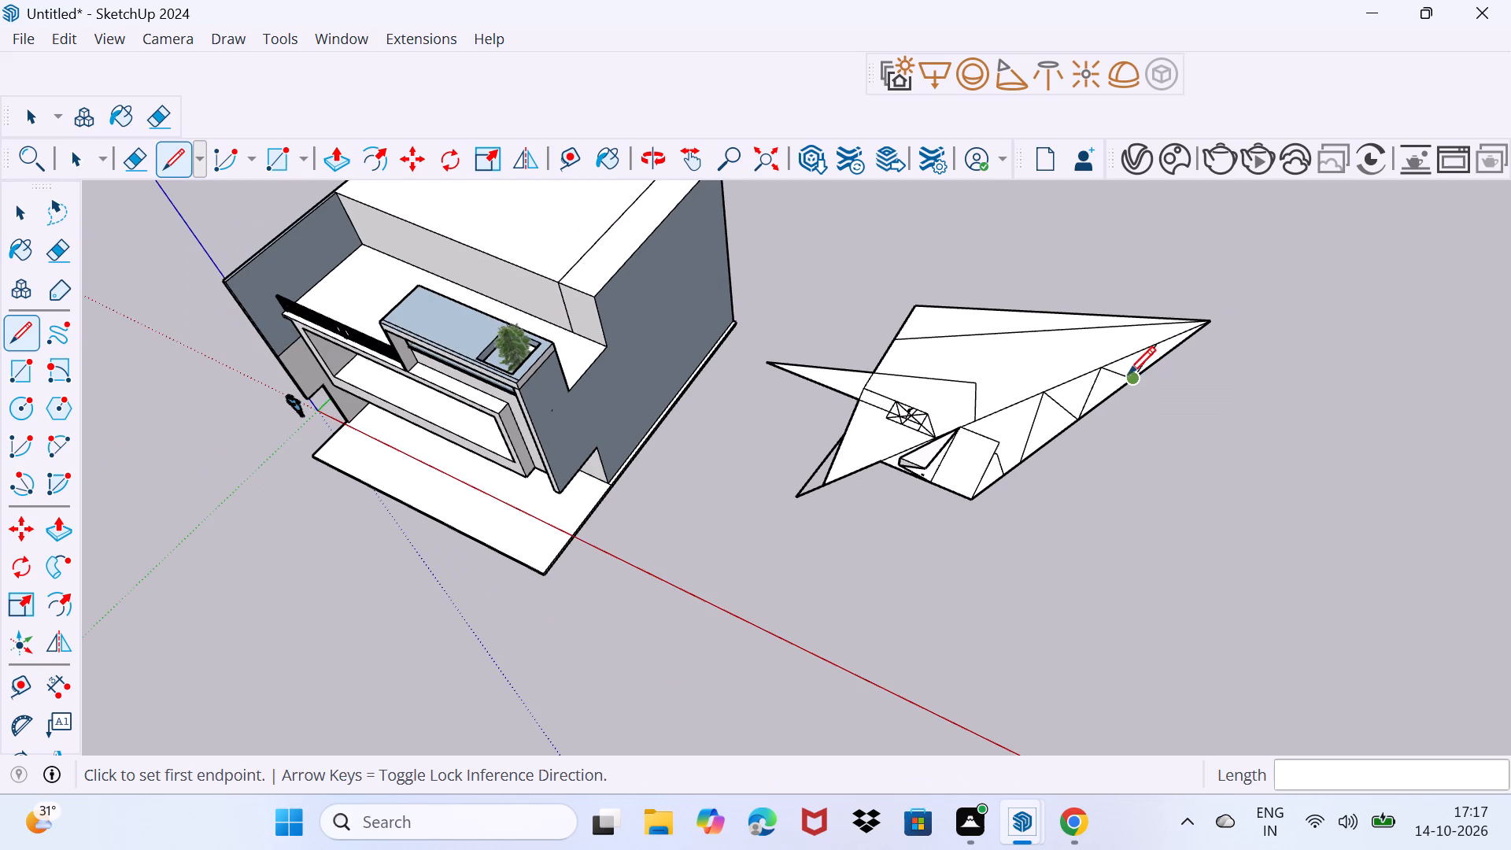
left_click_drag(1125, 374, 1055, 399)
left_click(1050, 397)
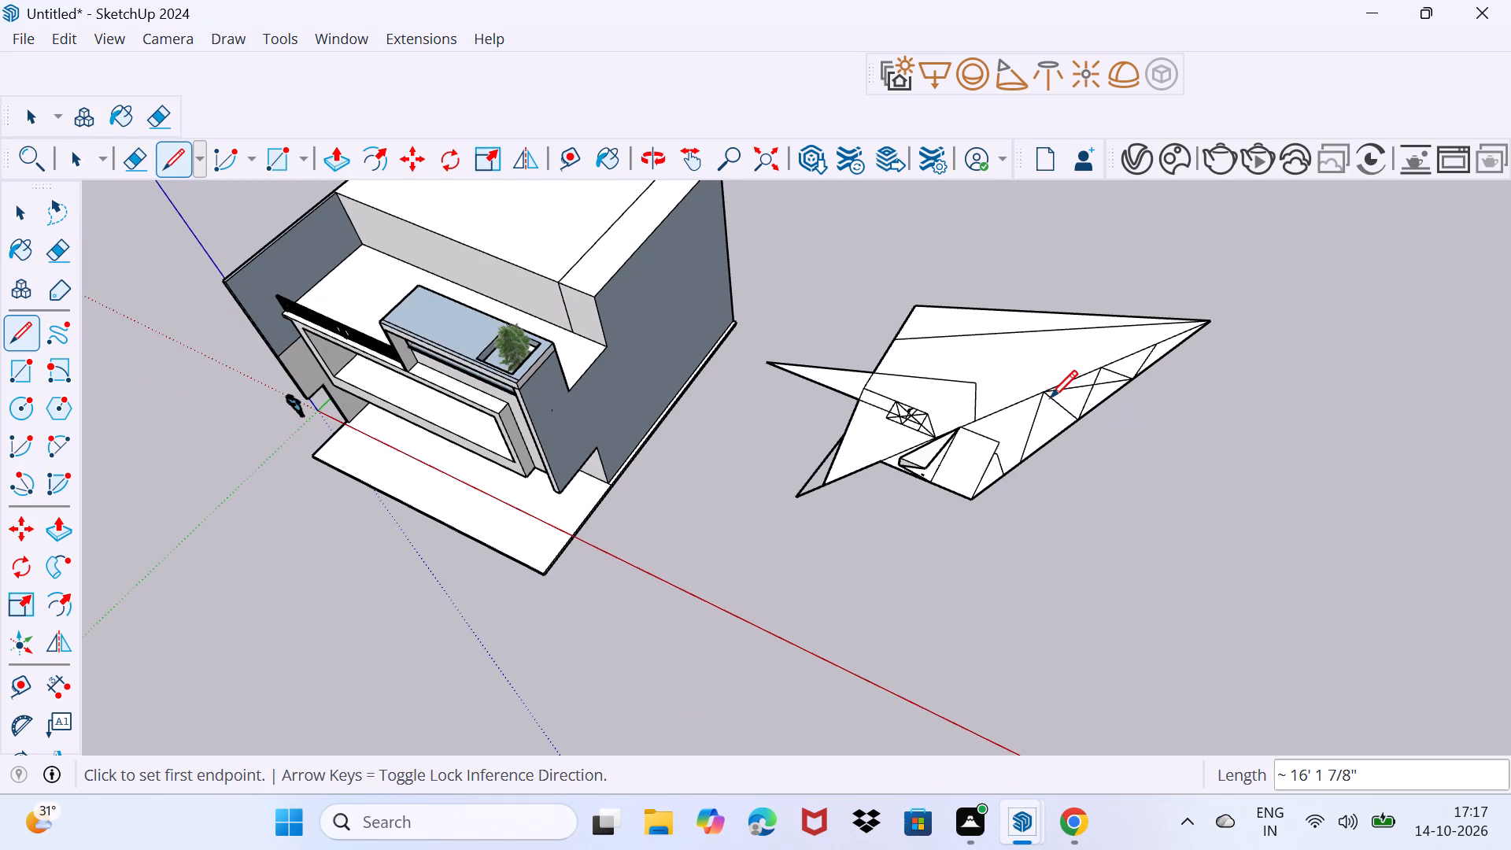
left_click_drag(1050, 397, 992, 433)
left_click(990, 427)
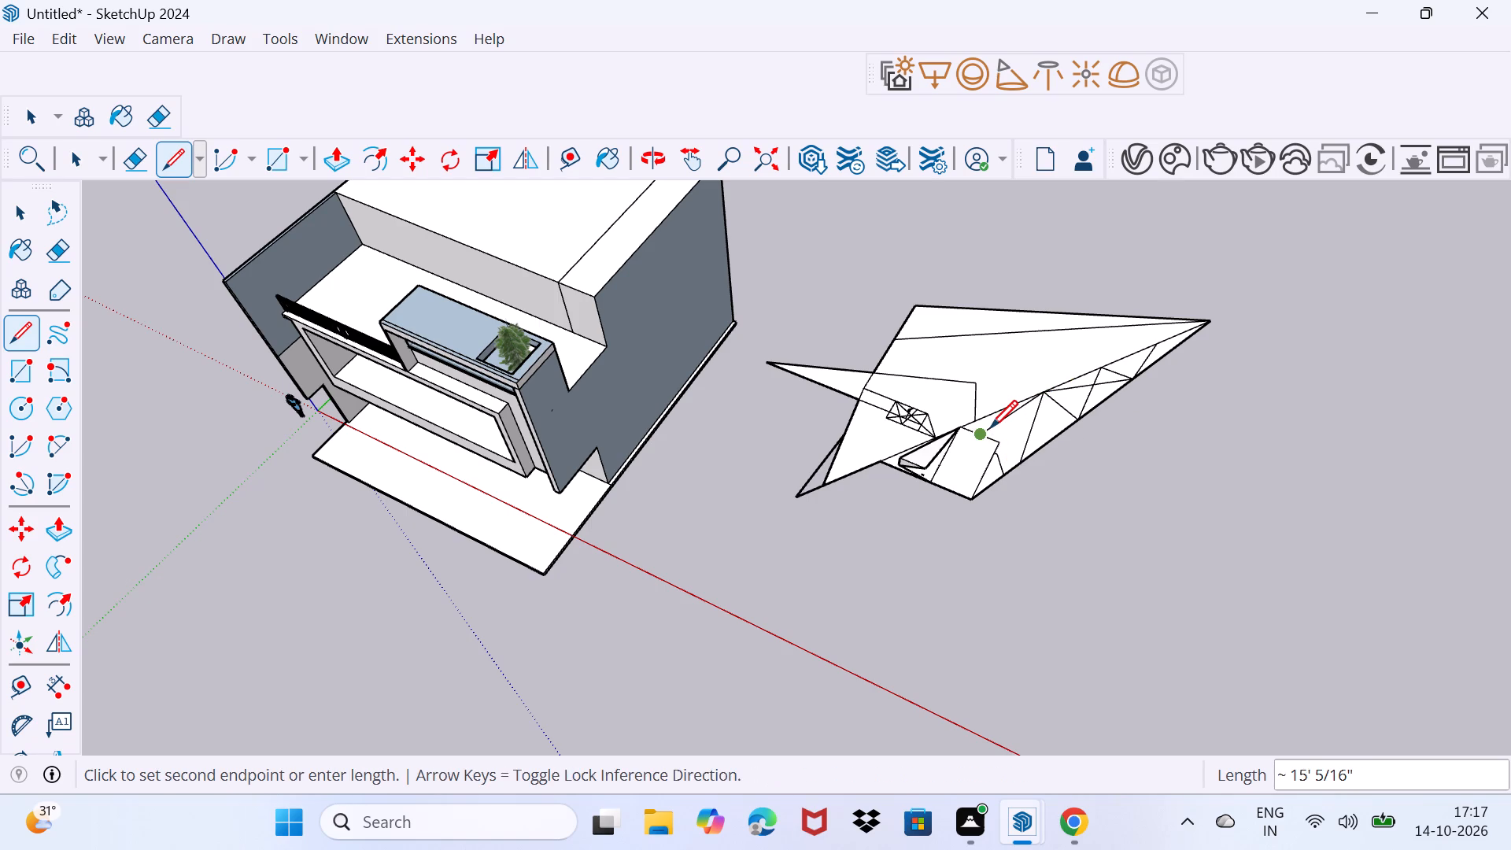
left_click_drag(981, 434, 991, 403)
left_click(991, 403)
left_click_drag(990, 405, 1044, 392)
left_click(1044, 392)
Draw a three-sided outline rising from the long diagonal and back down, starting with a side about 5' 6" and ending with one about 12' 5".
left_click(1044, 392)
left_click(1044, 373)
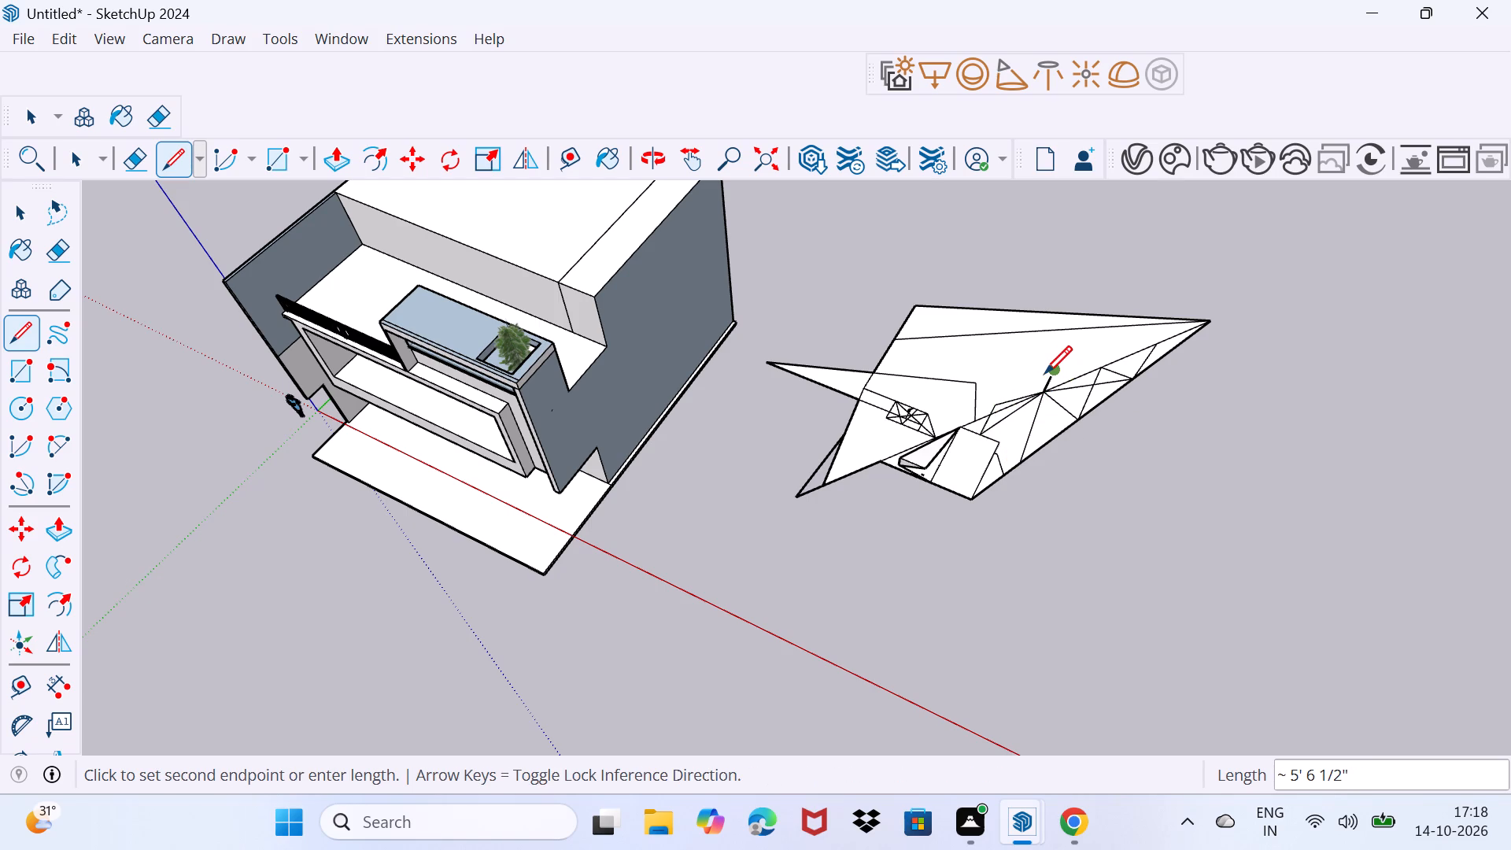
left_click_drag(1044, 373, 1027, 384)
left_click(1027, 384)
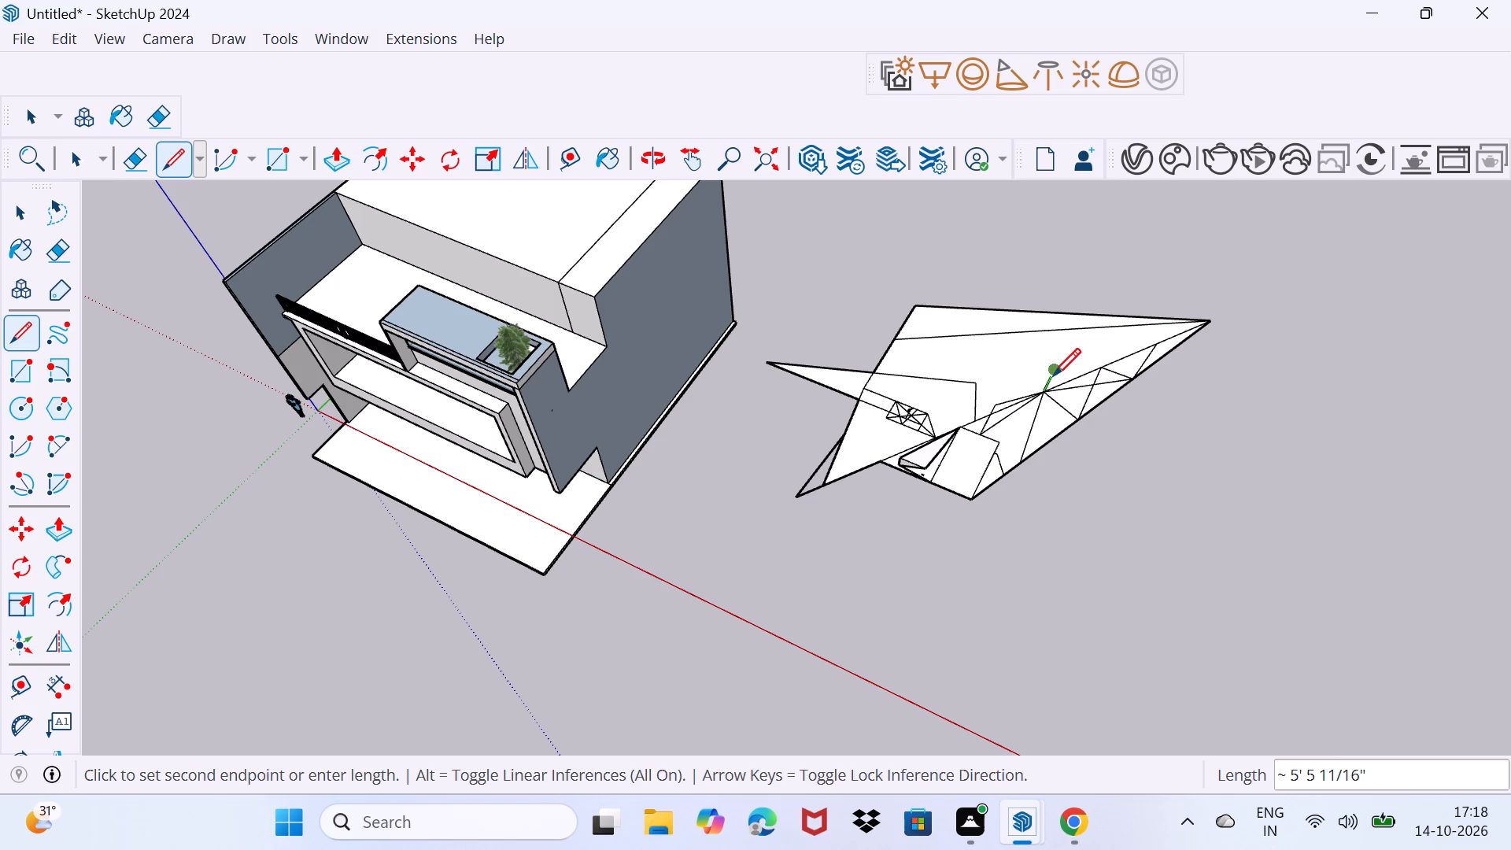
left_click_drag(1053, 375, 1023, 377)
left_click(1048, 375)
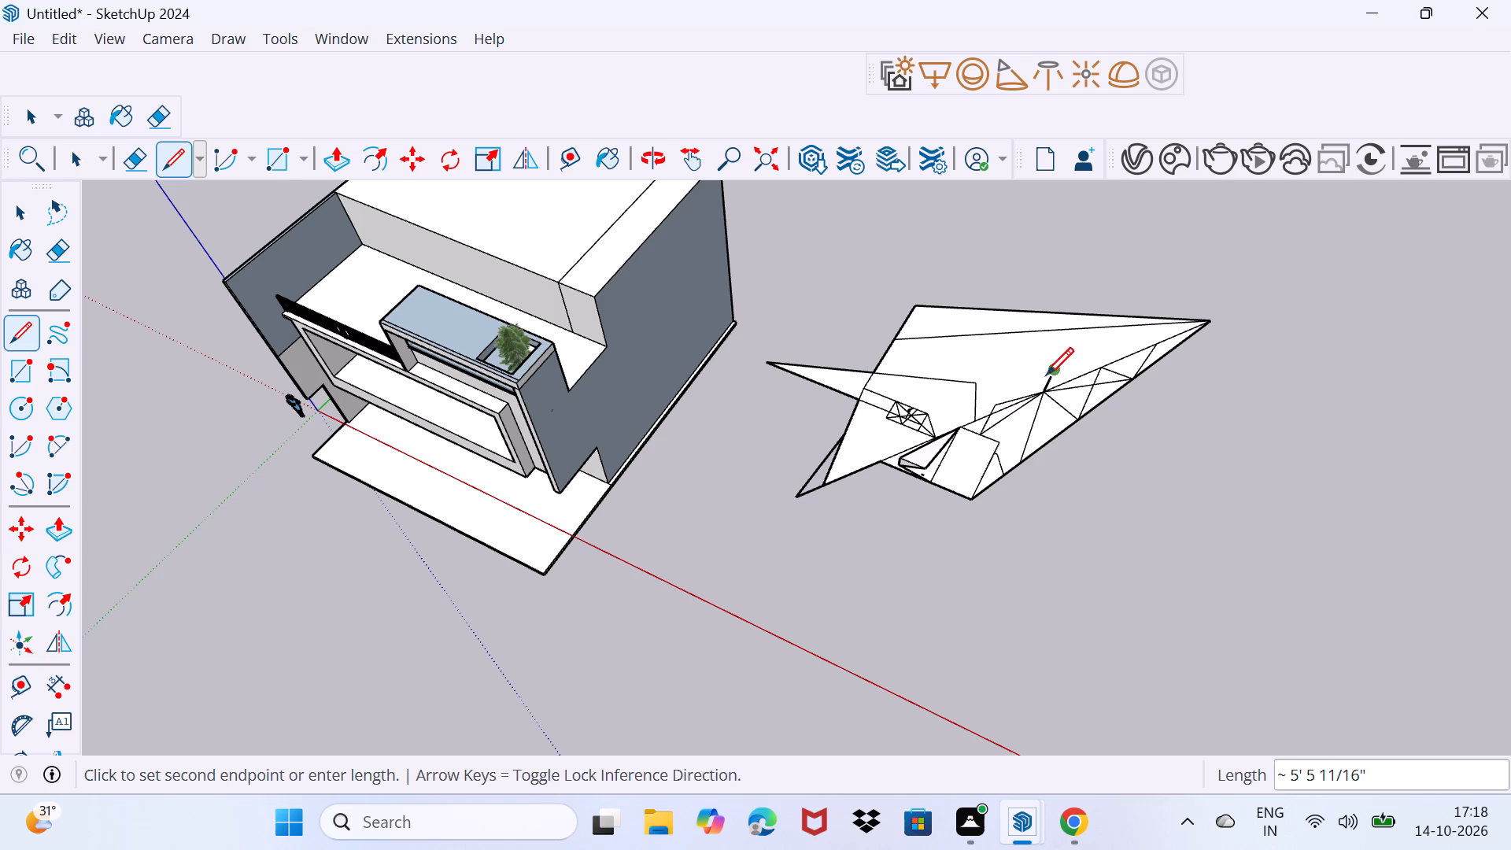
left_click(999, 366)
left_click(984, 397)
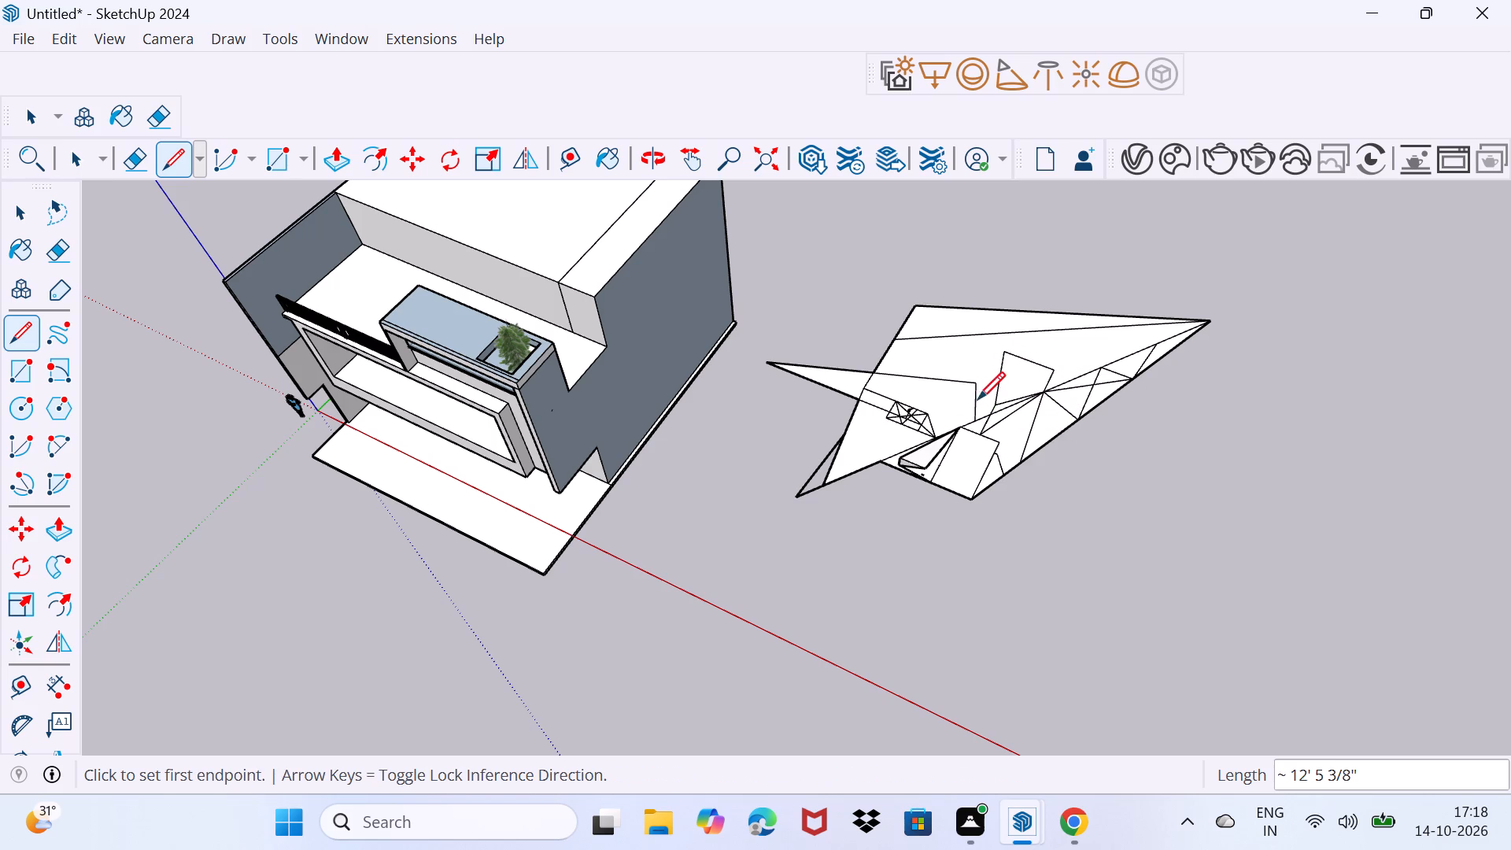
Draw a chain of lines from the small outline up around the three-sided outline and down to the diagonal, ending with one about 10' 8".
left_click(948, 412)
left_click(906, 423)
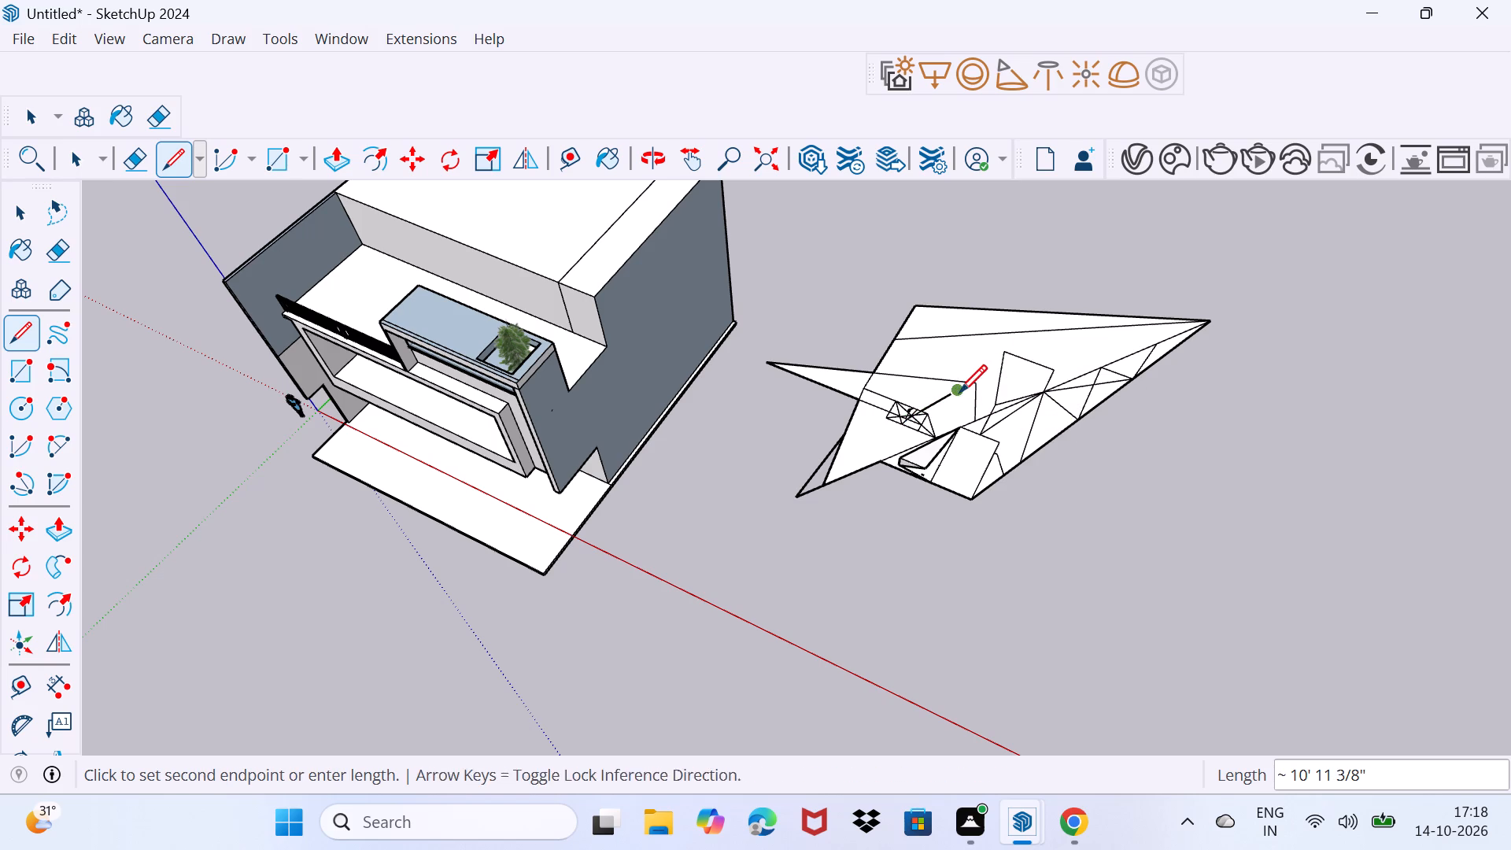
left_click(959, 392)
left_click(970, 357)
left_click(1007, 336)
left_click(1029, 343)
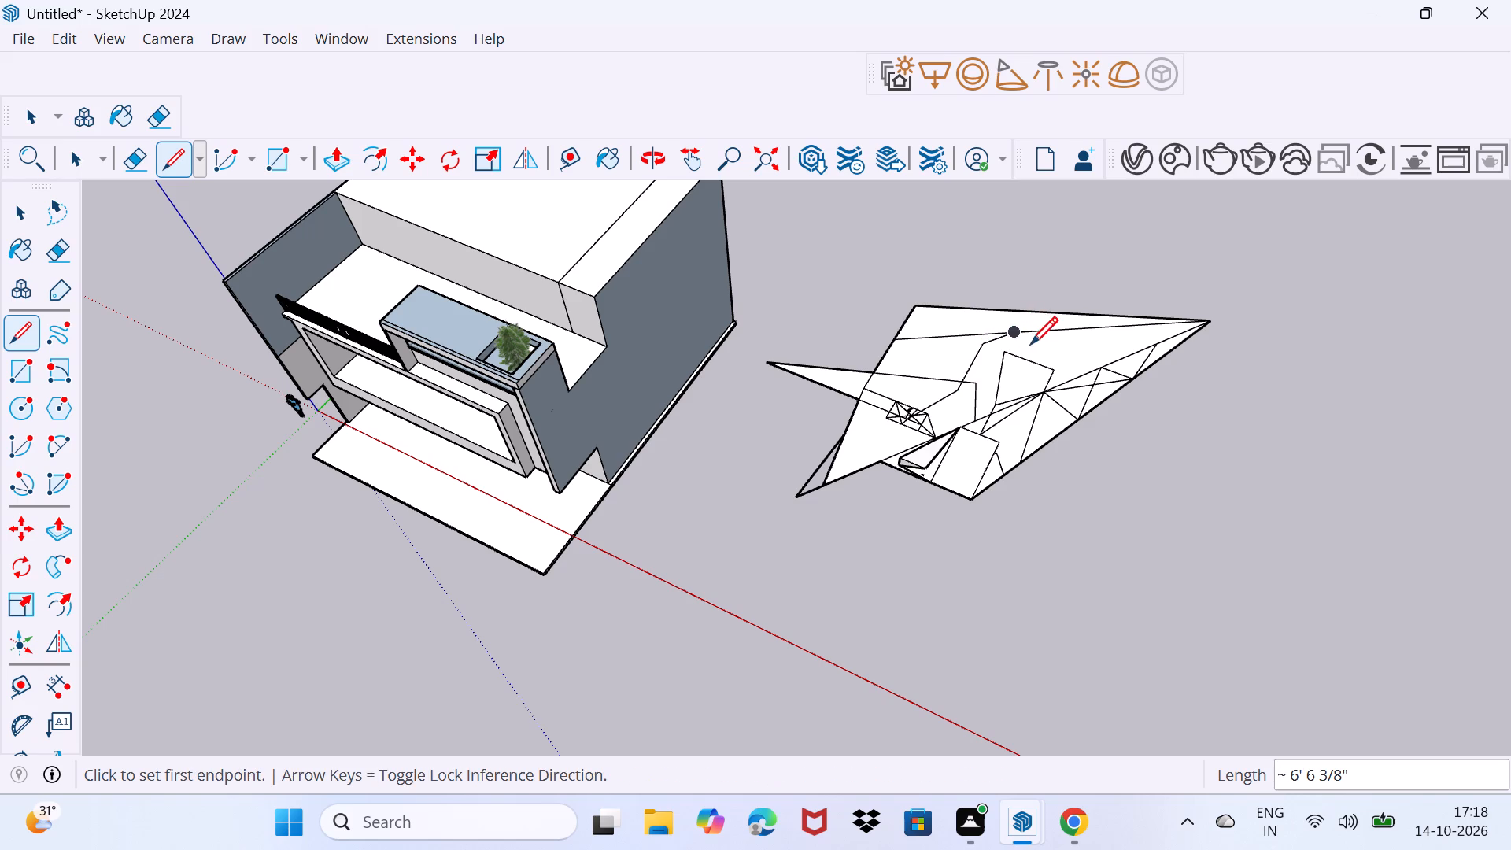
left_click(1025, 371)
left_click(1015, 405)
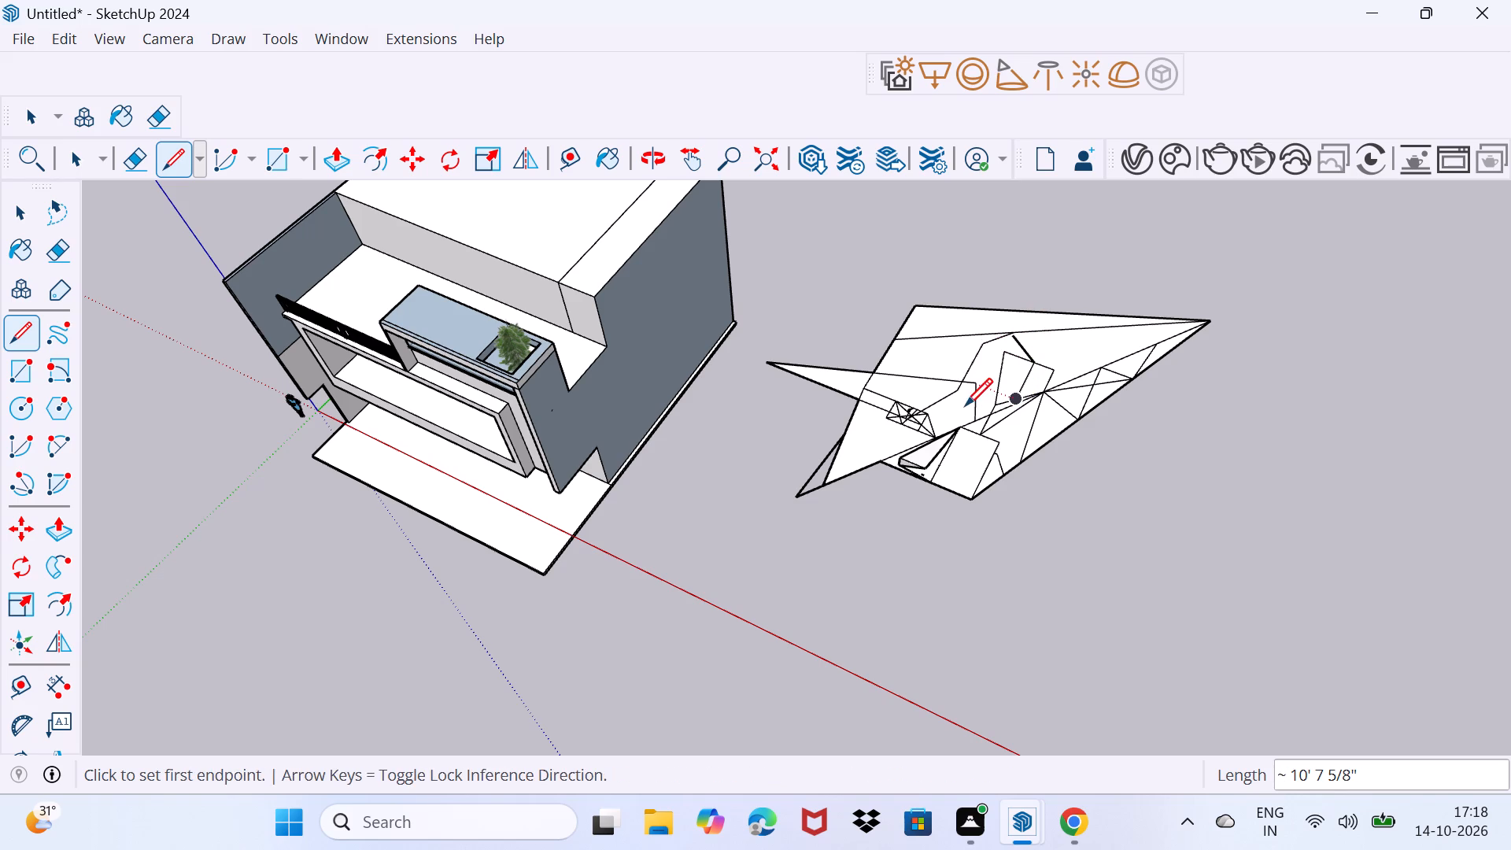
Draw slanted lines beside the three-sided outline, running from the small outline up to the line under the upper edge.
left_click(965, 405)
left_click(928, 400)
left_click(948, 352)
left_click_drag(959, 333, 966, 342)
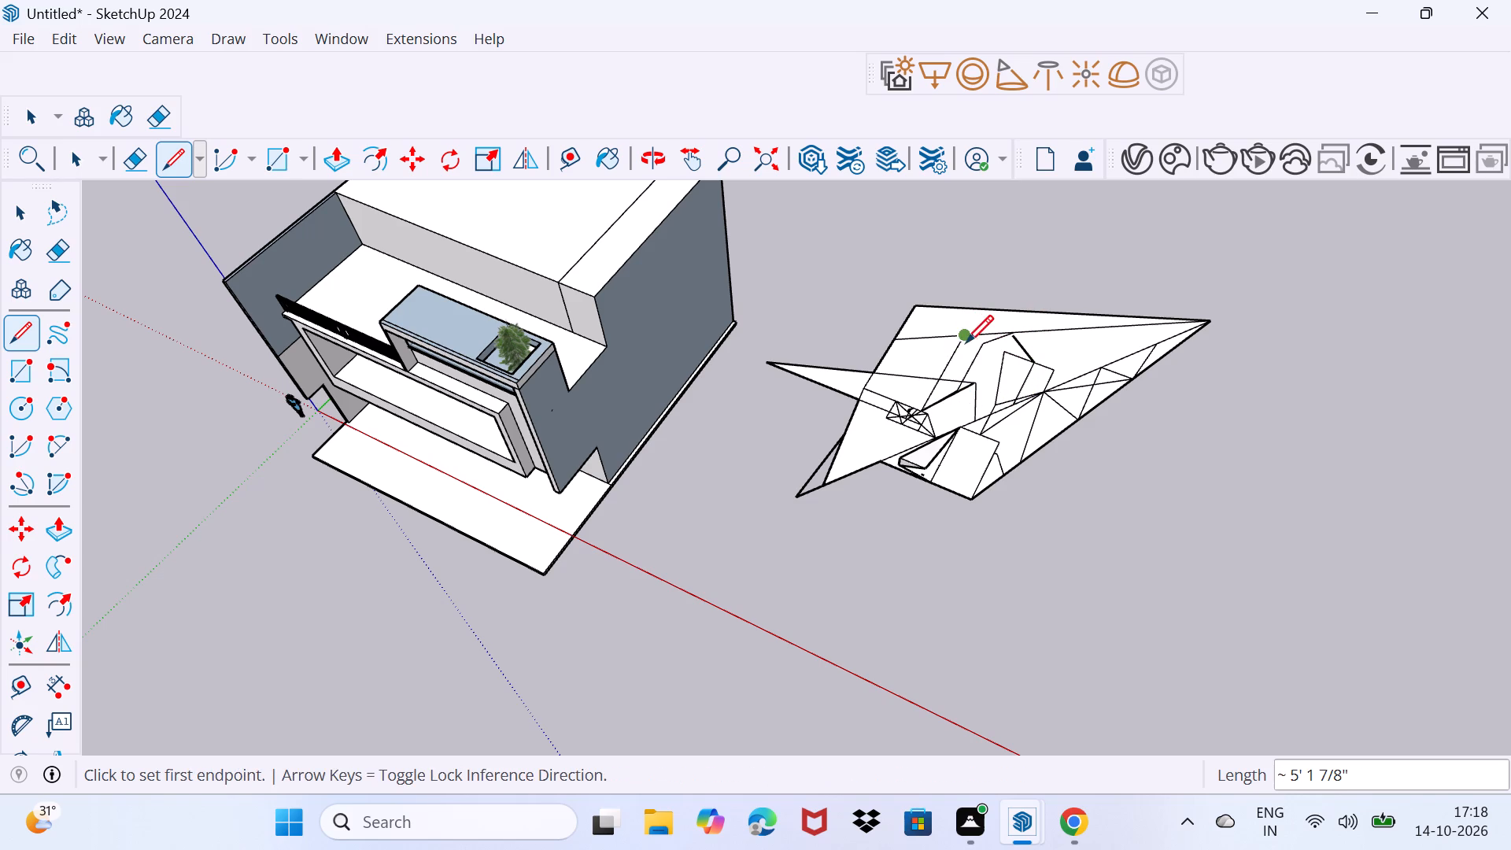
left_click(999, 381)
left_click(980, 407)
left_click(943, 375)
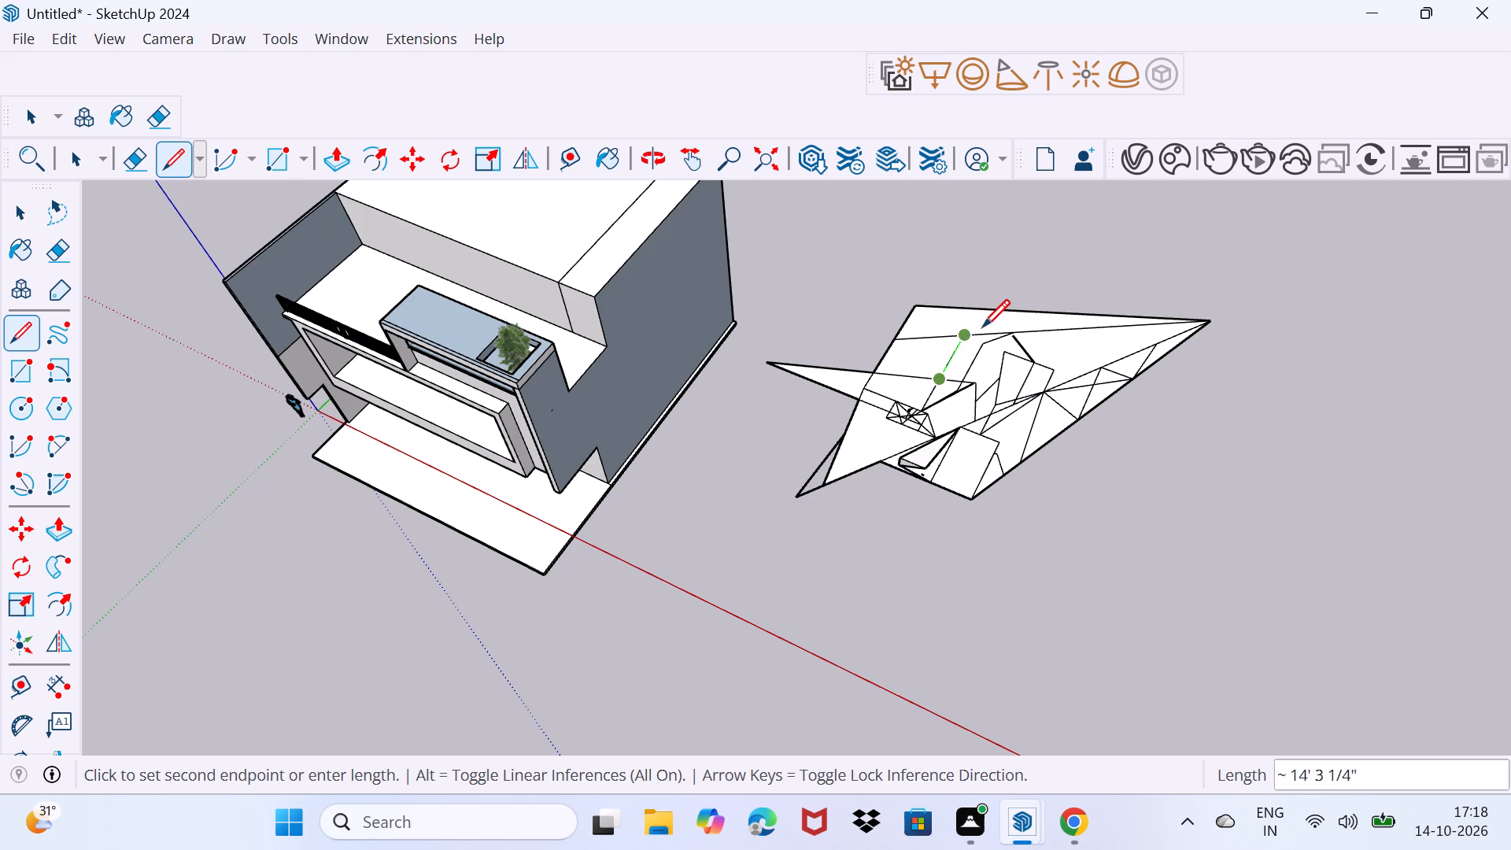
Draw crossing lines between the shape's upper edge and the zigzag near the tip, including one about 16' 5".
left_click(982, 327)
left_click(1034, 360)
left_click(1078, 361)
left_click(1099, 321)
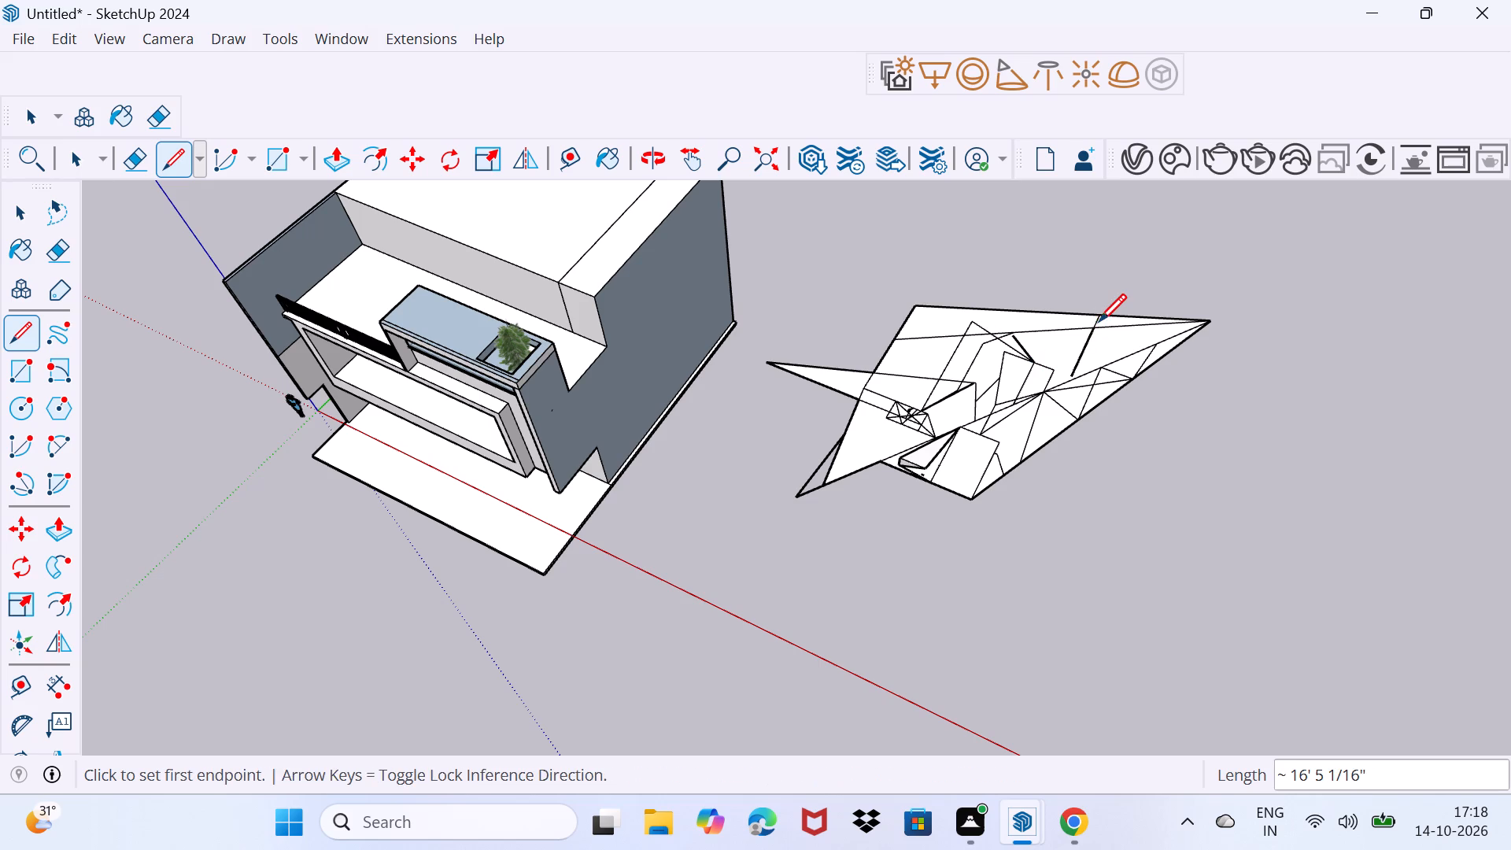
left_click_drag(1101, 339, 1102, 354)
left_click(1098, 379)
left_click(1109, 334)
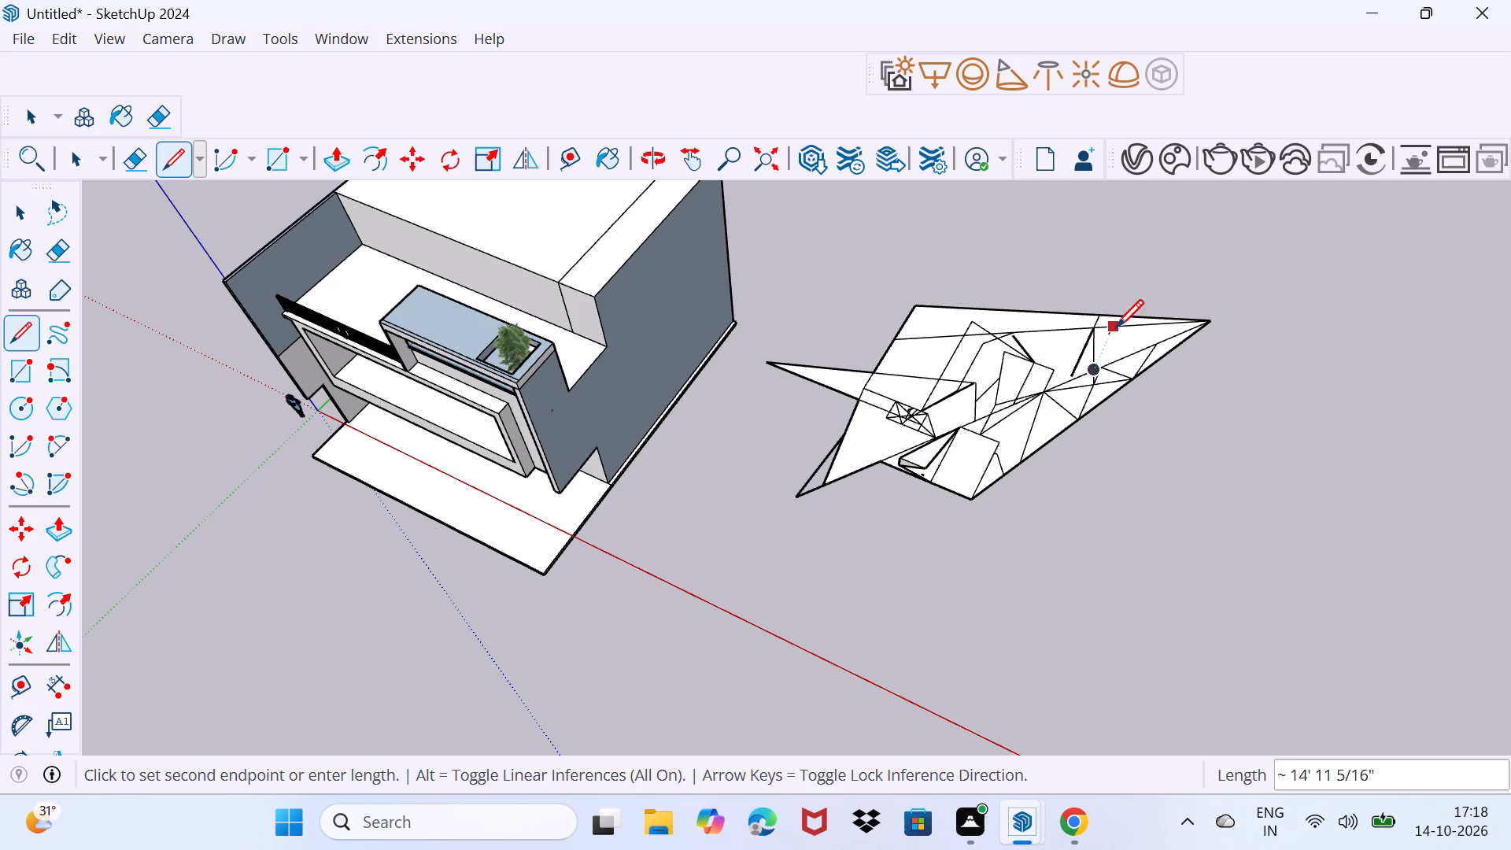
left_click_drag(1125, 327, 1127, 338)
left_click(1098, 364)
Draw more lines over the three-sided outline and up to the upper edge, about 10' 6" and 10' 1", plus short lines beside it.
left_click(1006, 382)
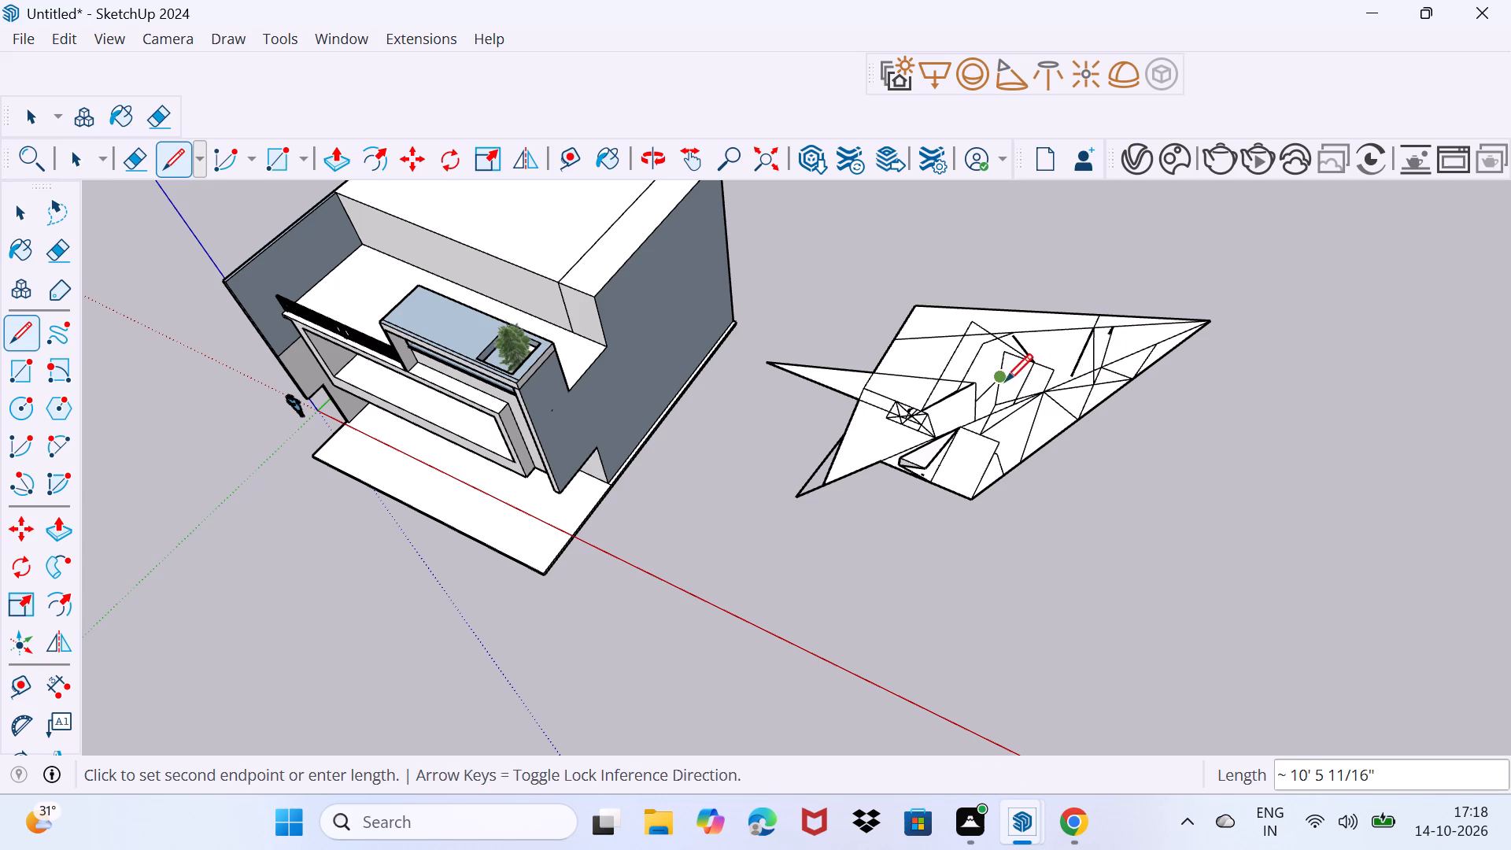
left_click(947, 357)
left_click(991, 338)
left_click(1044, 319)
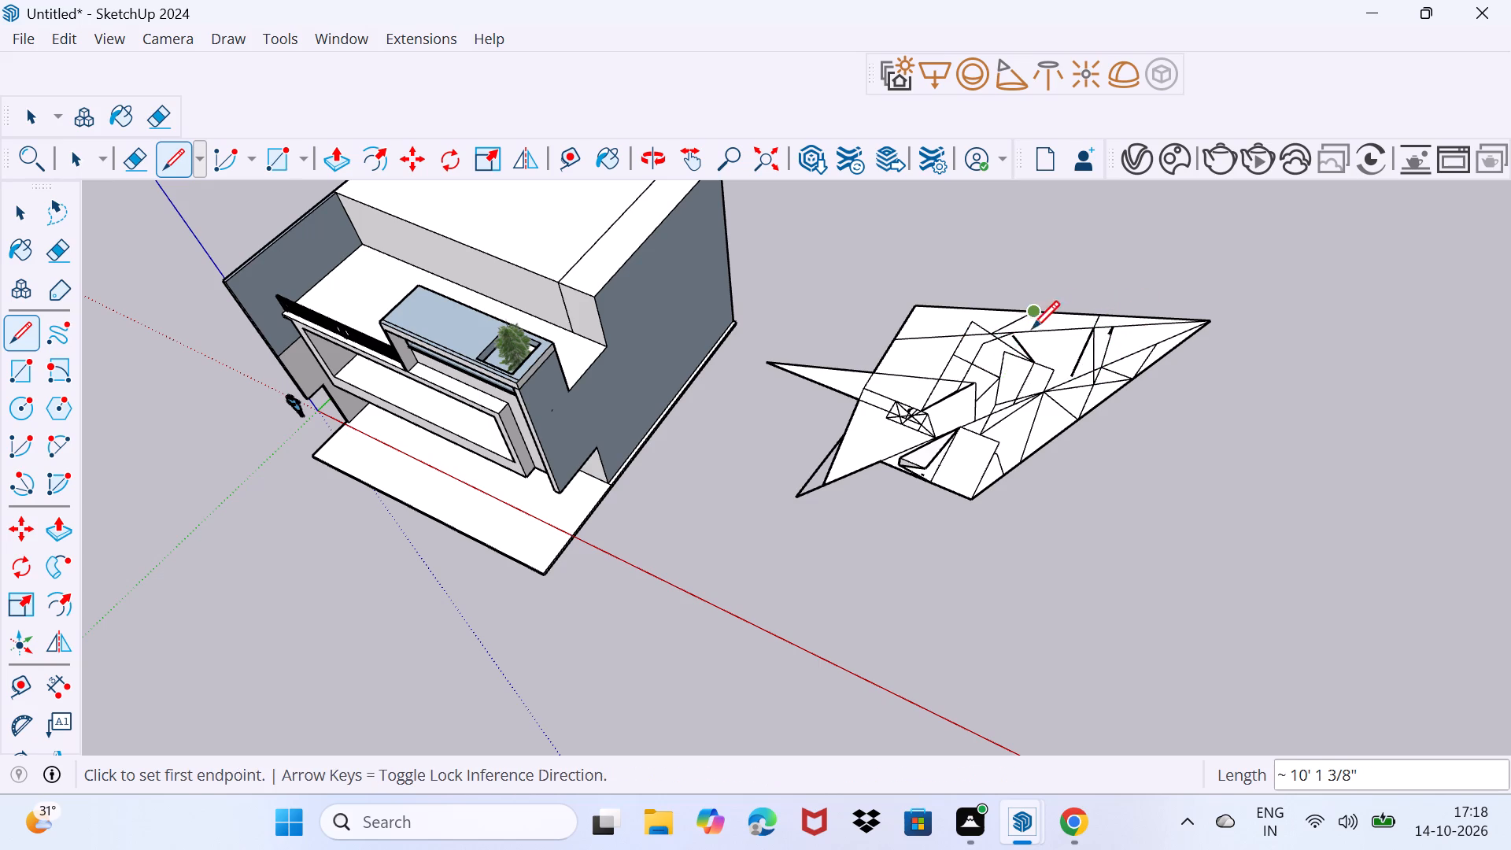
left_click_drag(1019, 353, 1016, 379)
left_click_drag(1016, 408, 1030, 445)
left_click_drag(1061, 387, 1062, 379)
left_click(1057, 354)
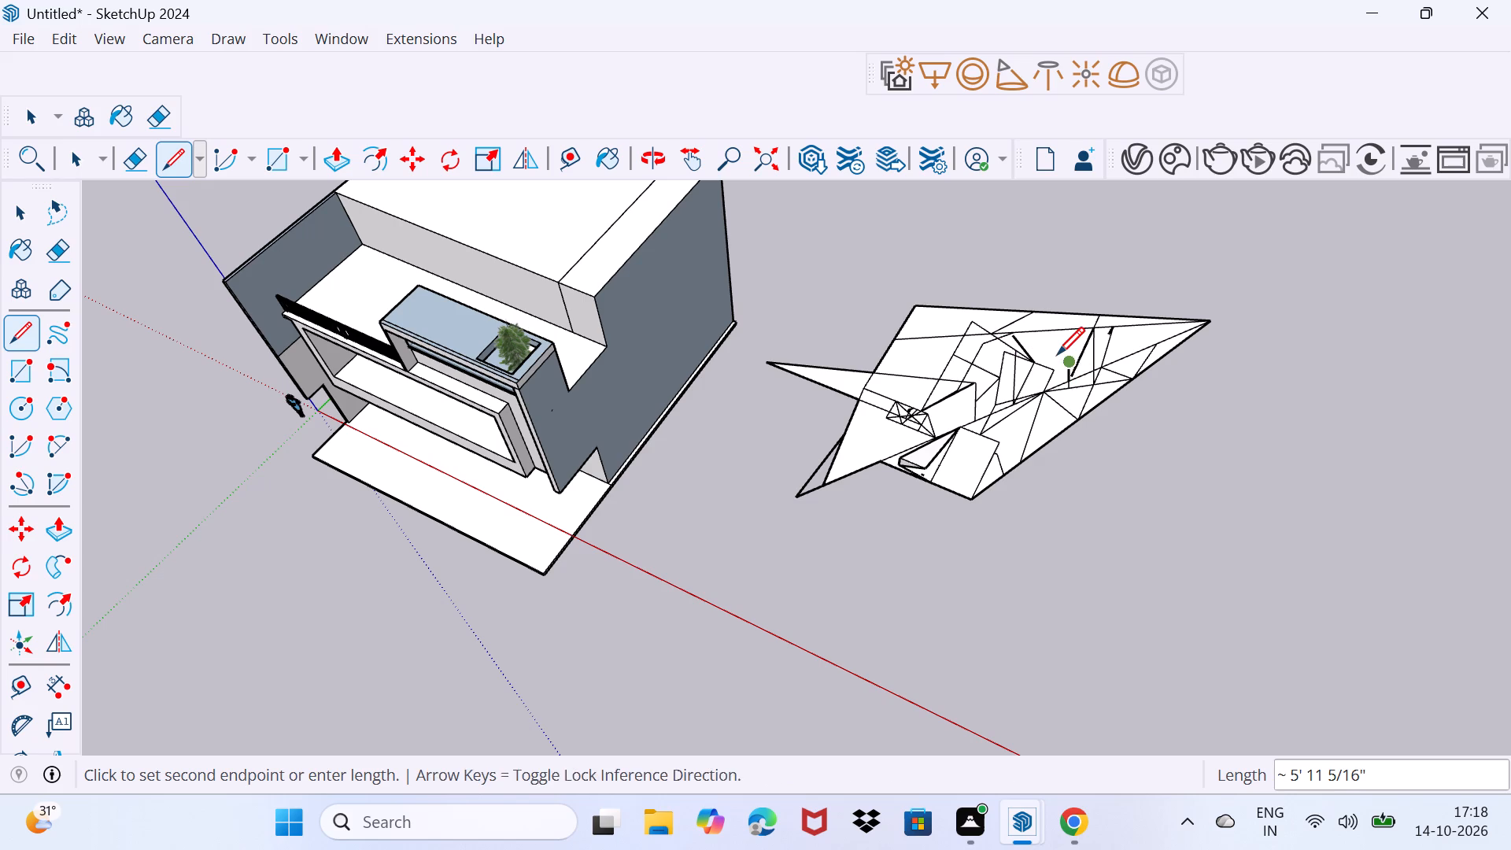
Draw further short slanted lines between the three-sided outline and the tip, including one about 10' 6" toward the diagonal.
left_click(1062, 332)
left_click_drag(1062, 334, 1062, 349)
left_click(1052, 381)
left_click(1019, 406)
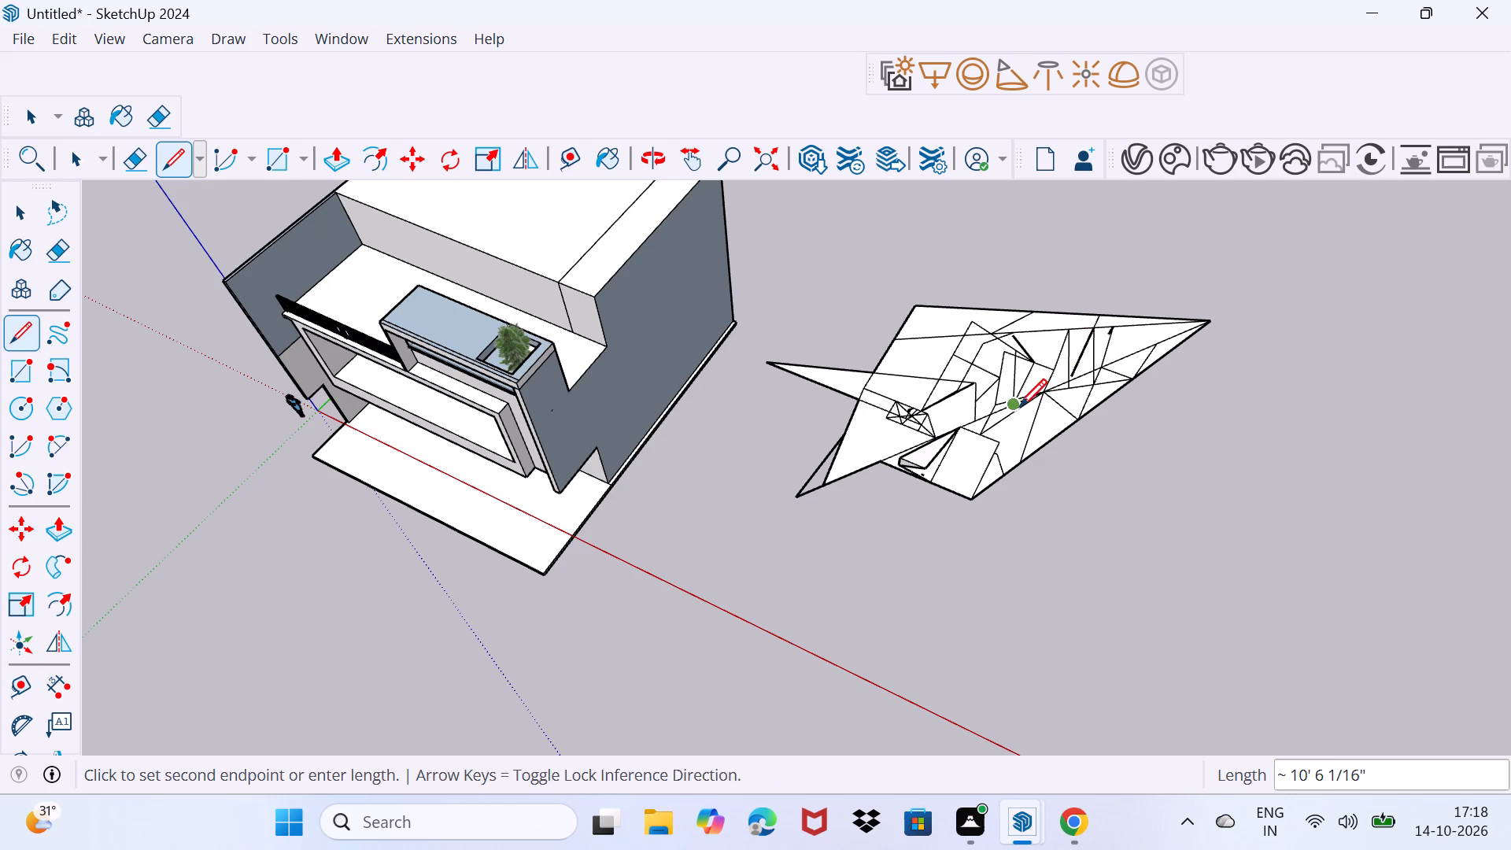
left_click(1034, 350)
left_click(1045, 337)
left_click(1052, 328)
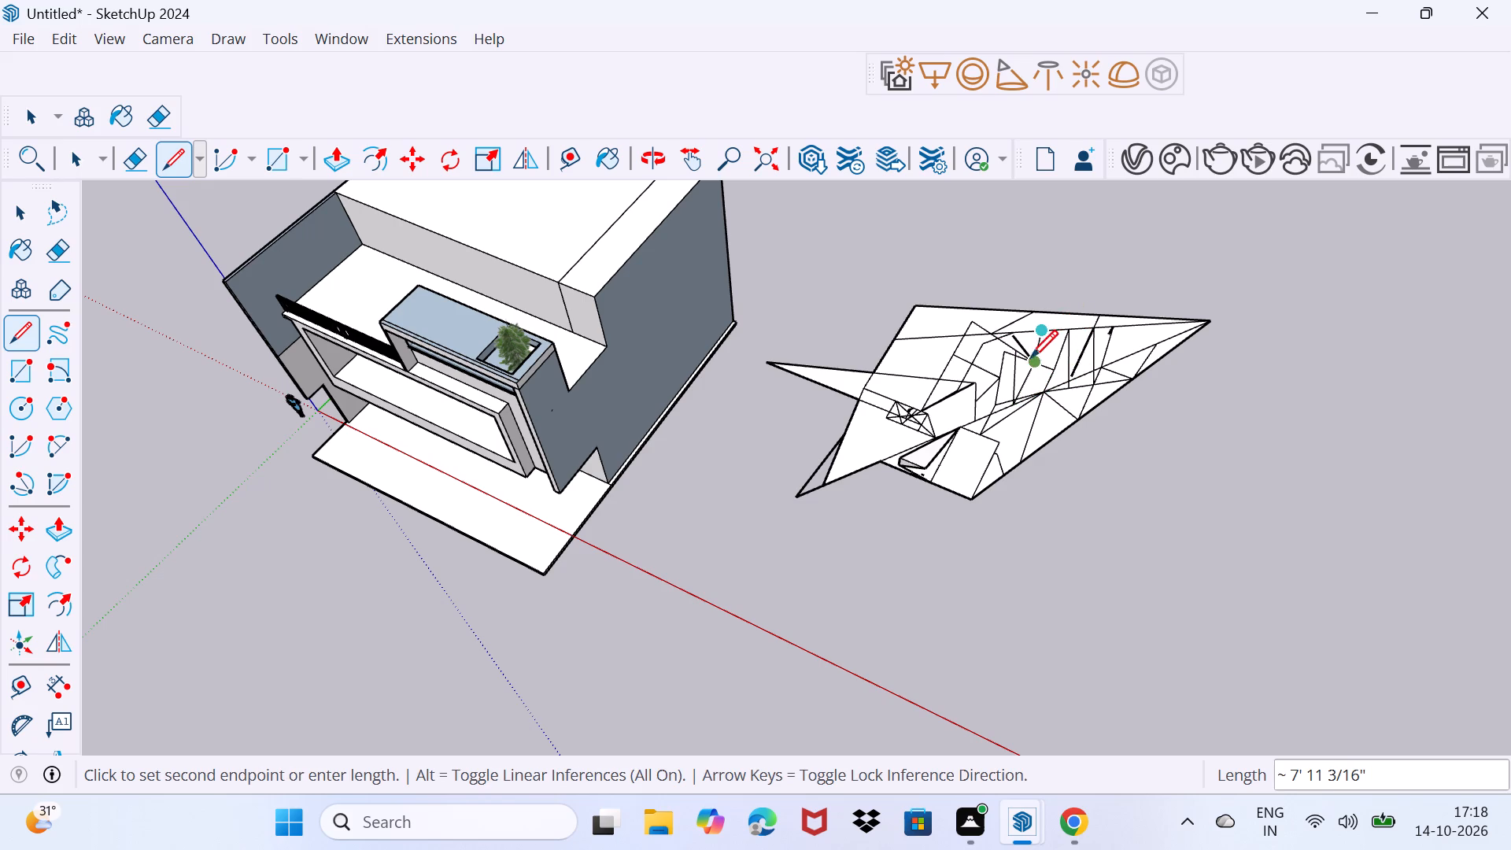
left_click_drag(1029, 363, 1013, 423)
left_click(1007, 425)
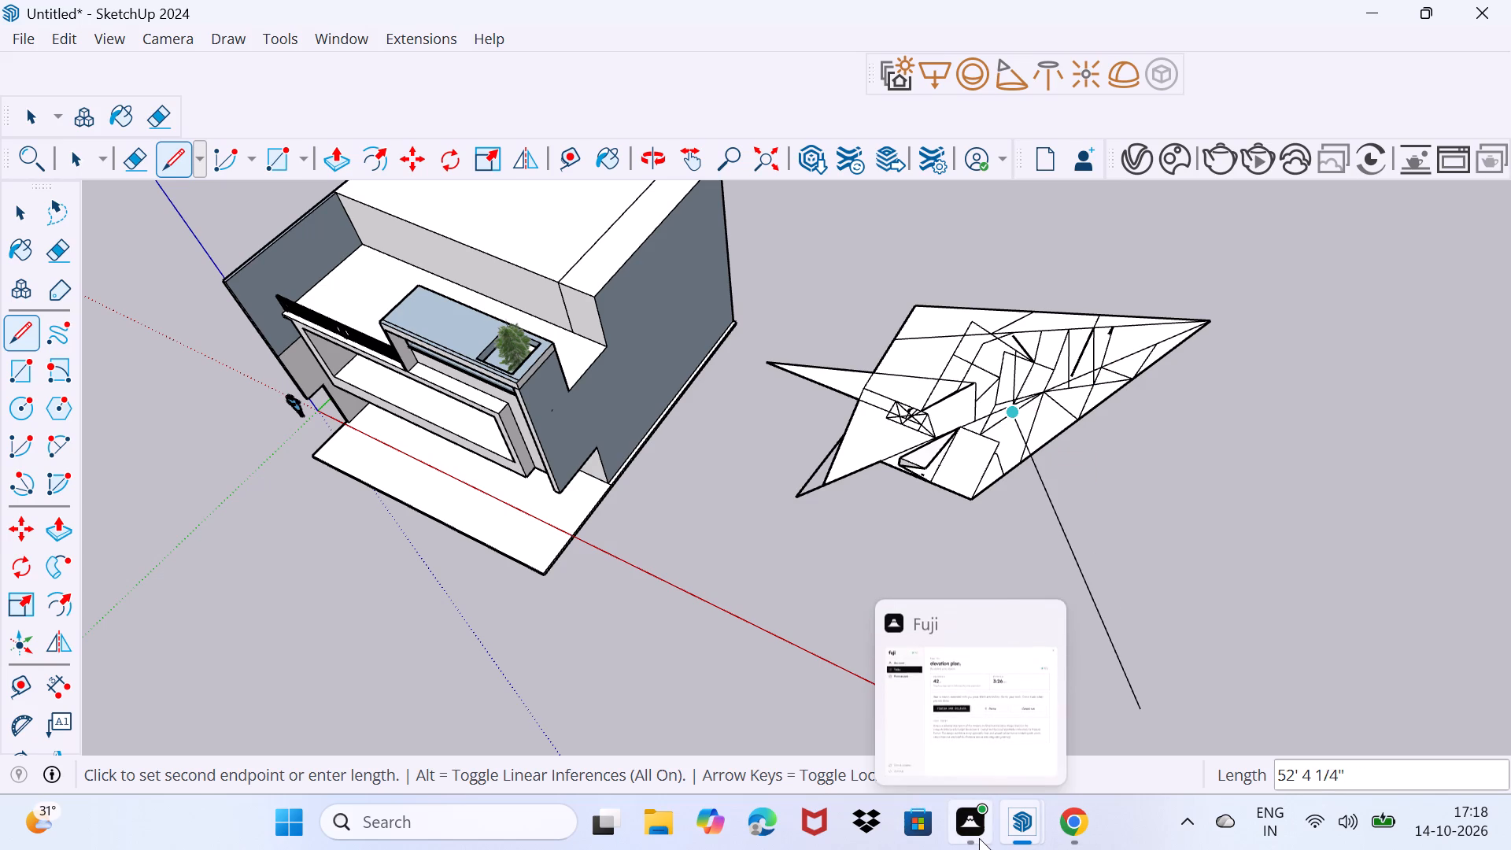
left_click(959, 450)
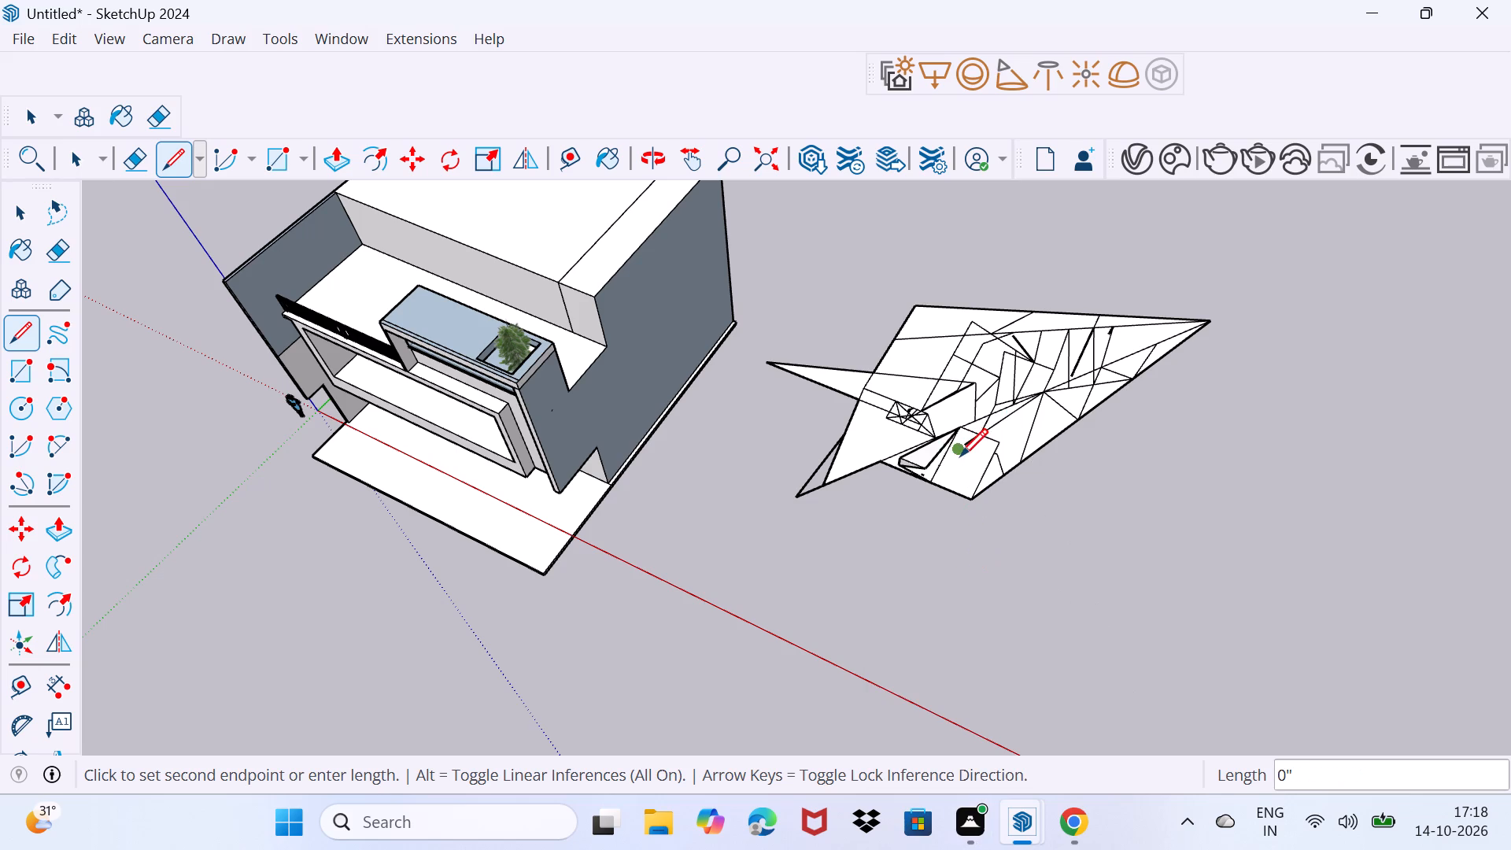
Delete all the freehand line-drawn faces and their leftover edges beside the building.
scroll(964, 456, "down", 4)
key("space")
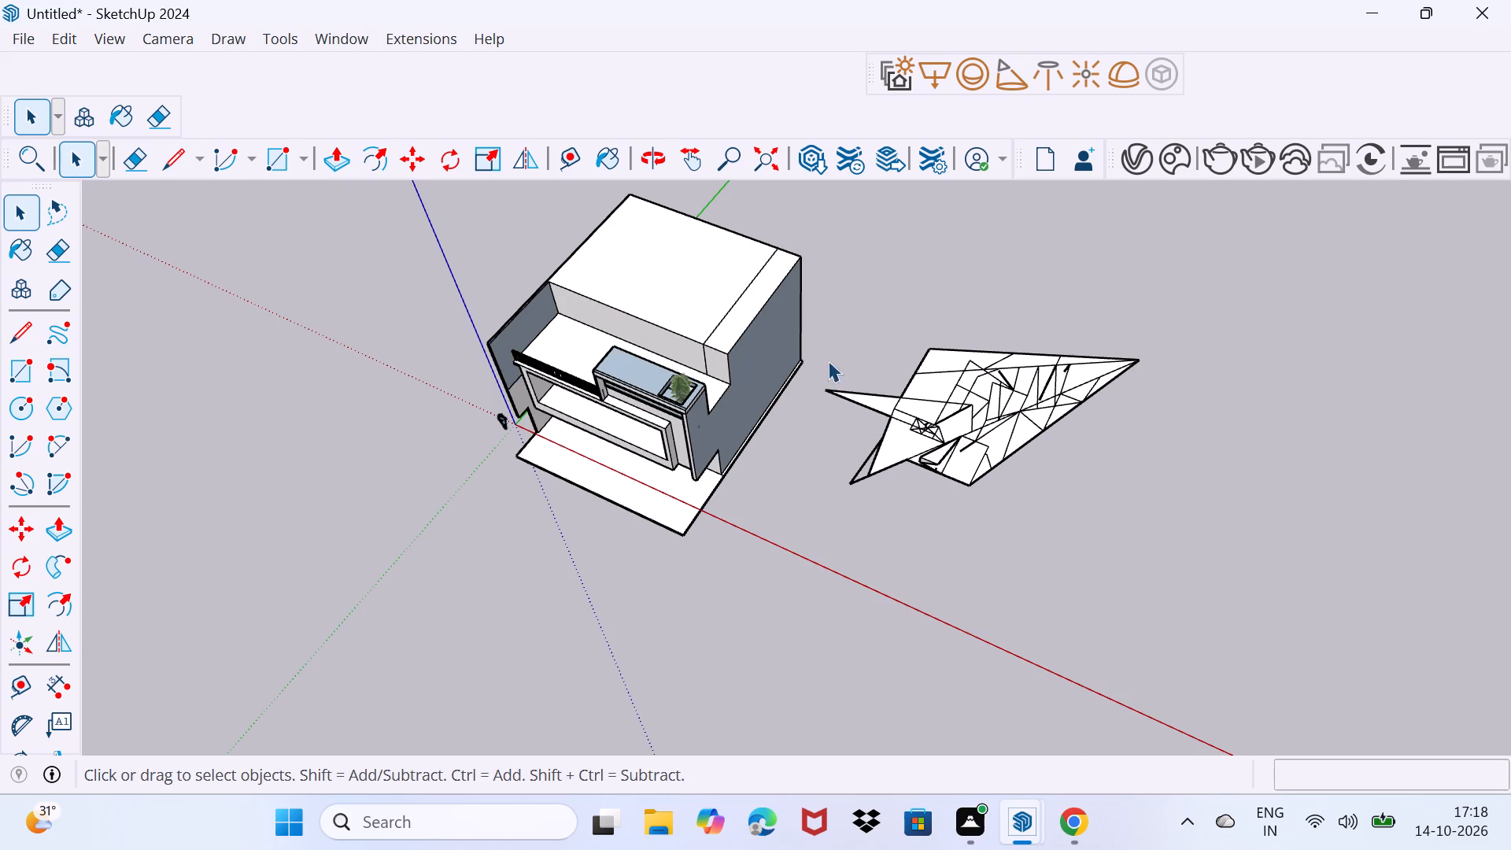
left_click_drag(852, 291, 1089, 431)
left_click_drag(1089, 431, 1200, 570)
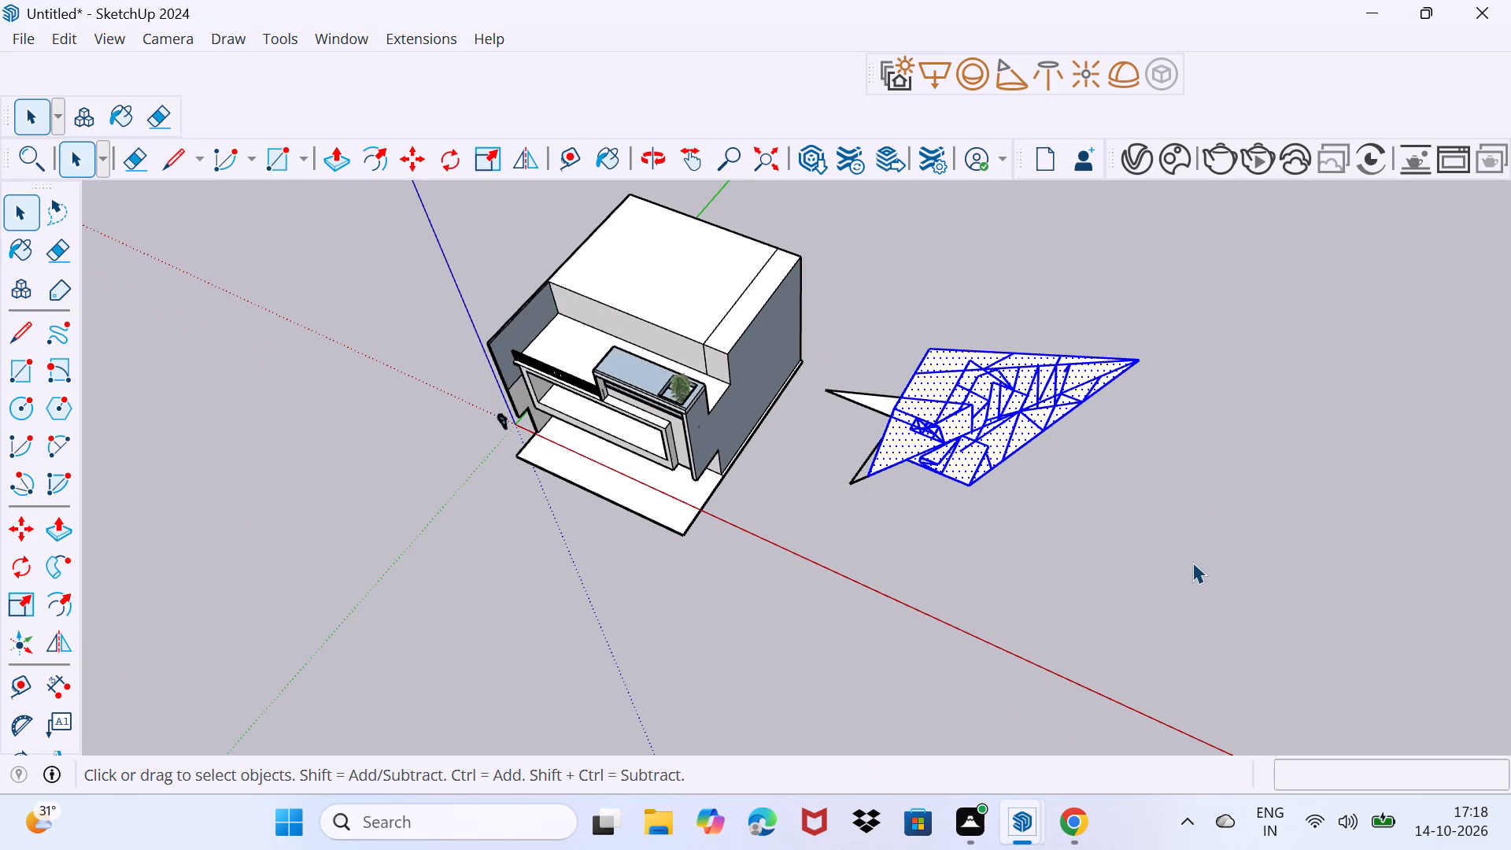
key("Delete")
key("Delete")
left_click_drag(815, 361, 819, 370)
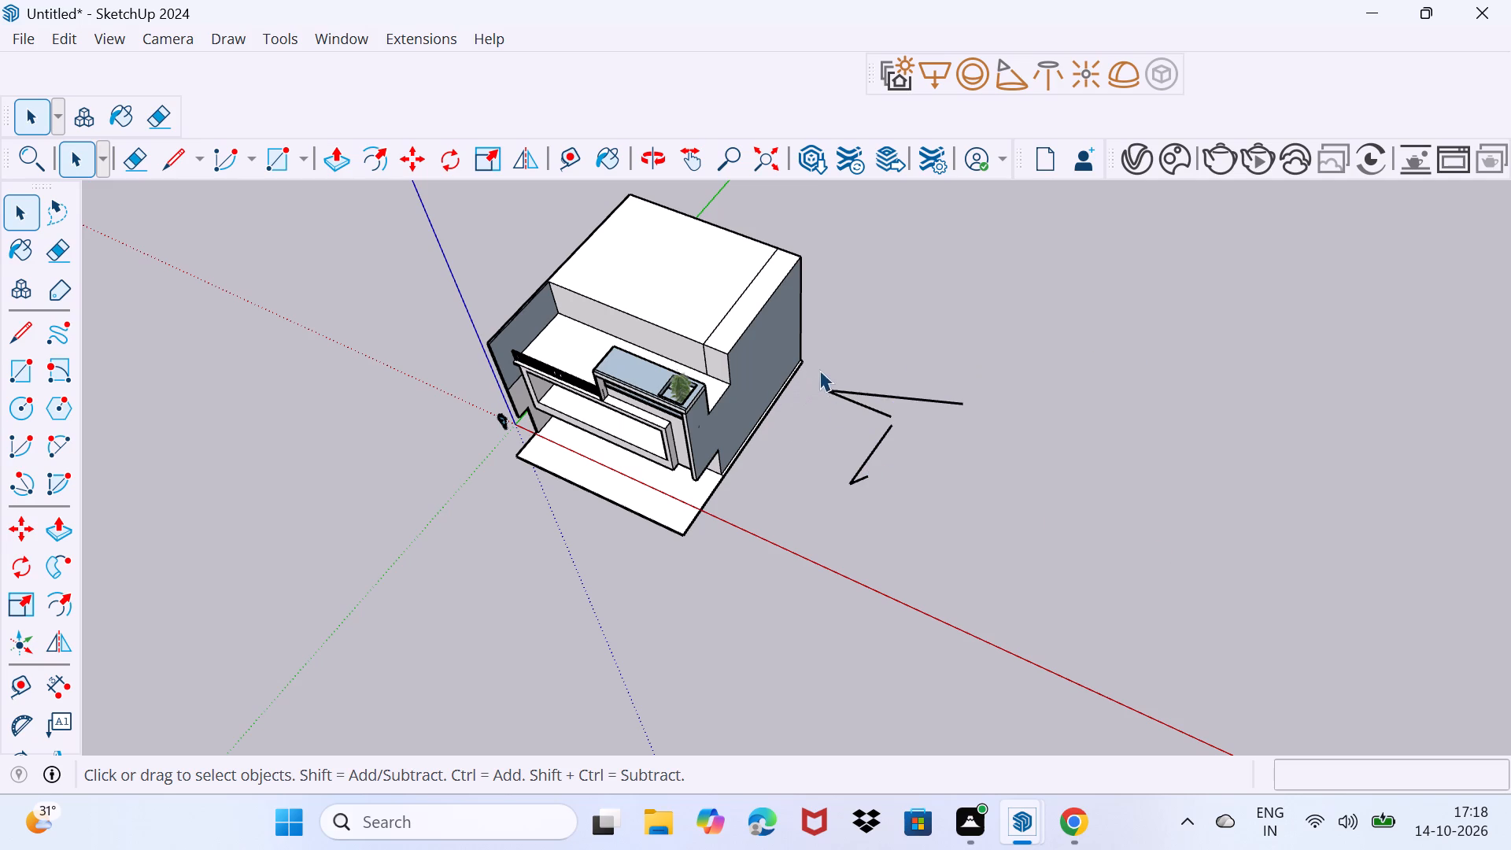
left_click_drag(819, 370, 998, 512)
key("Delete")
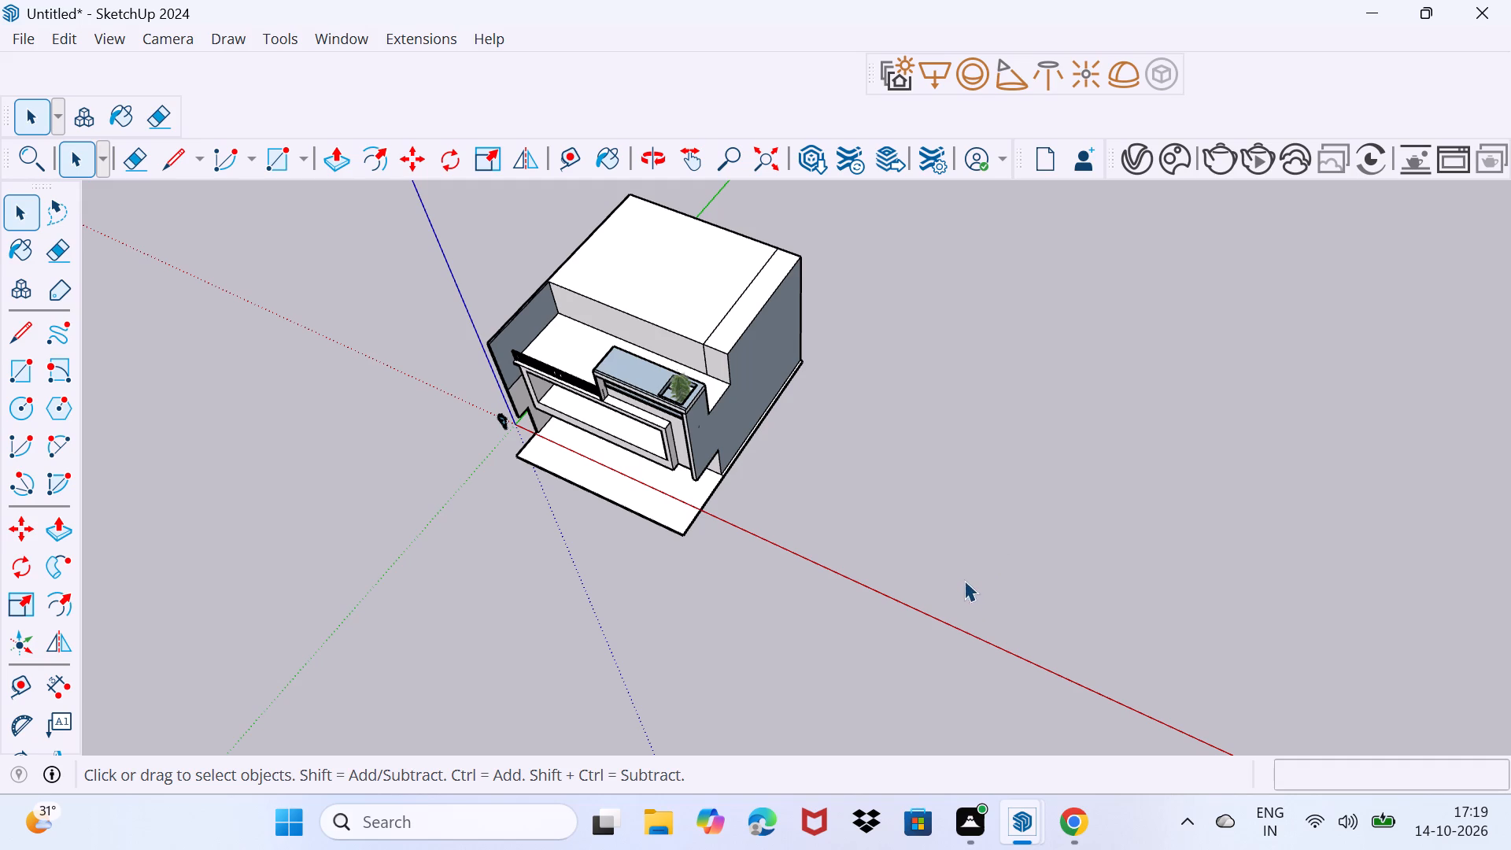
Examine the house's front facade, including the recessed opening, balcony railing and planted roof terrace.
scroll(964, 580, "up", 3)
scroll(573, 538, "up", 1)
middle_click_drag(573, 539, 671, 546)
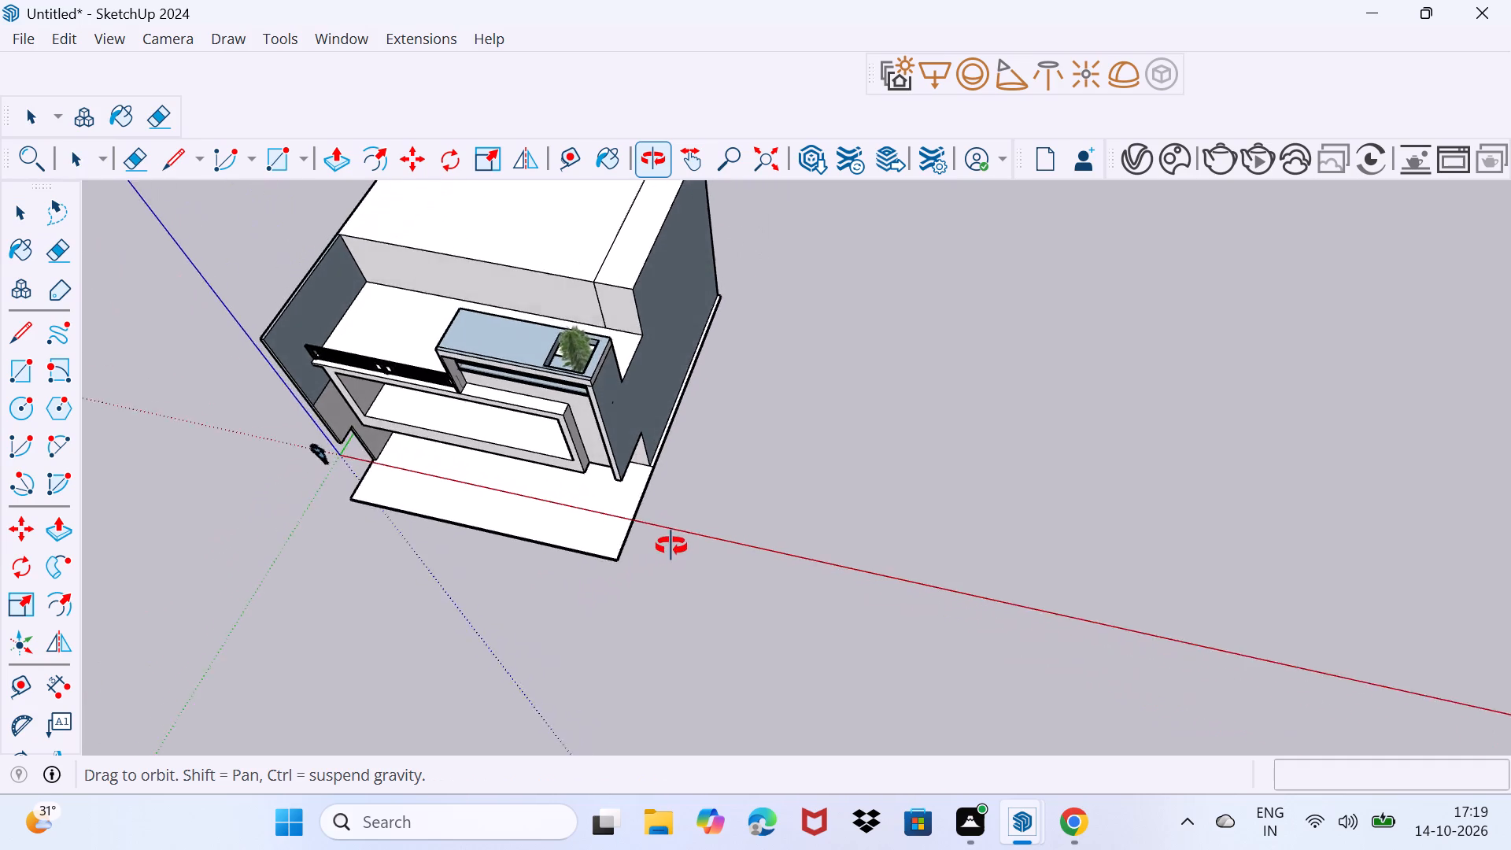
middle_click_drag(671, 546, 767, 266)
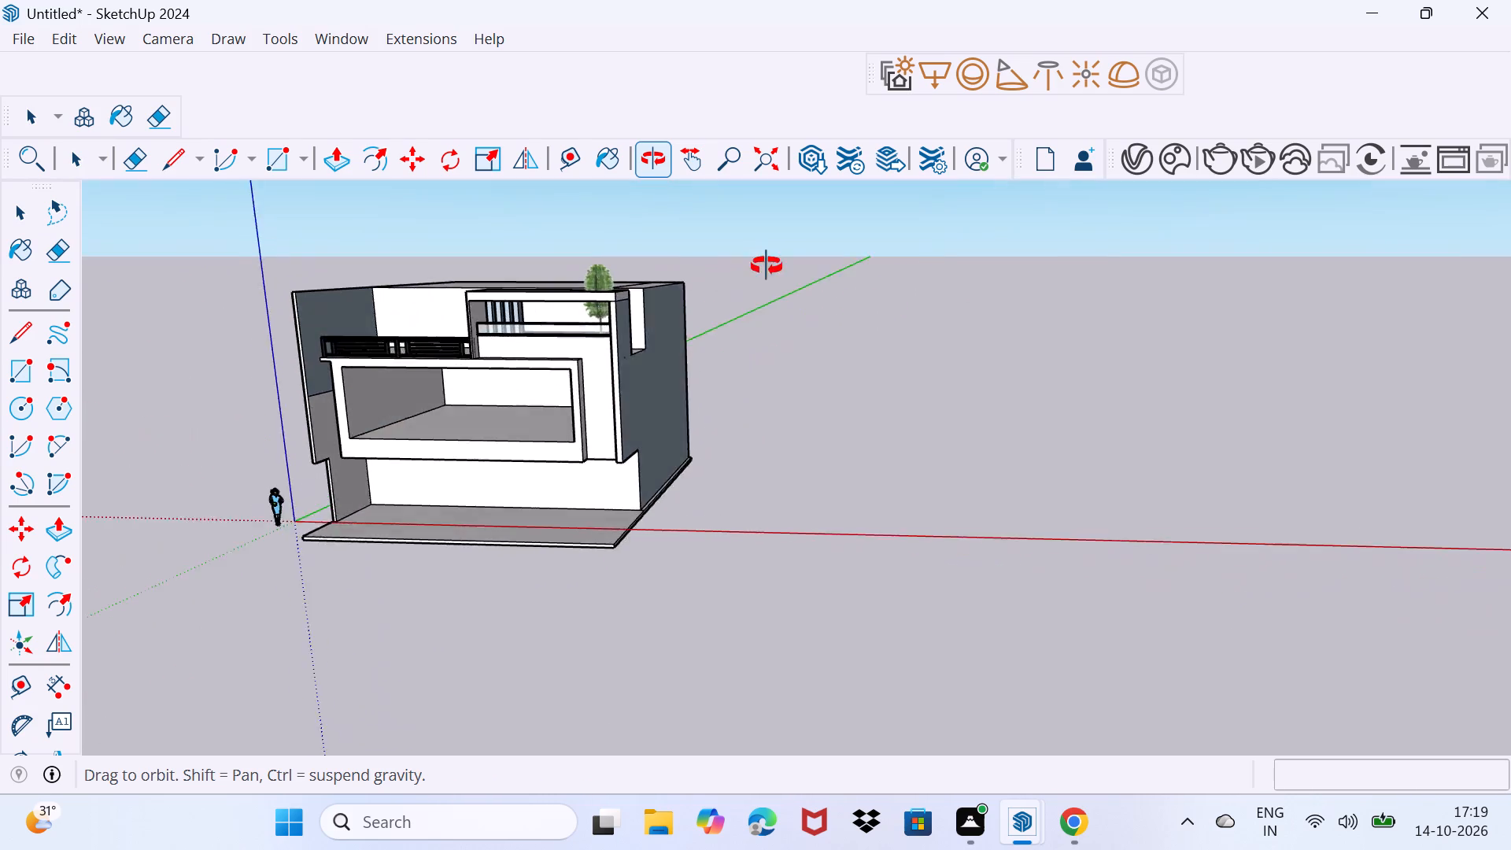
middle_click_drag(767, 266, 811, 285)
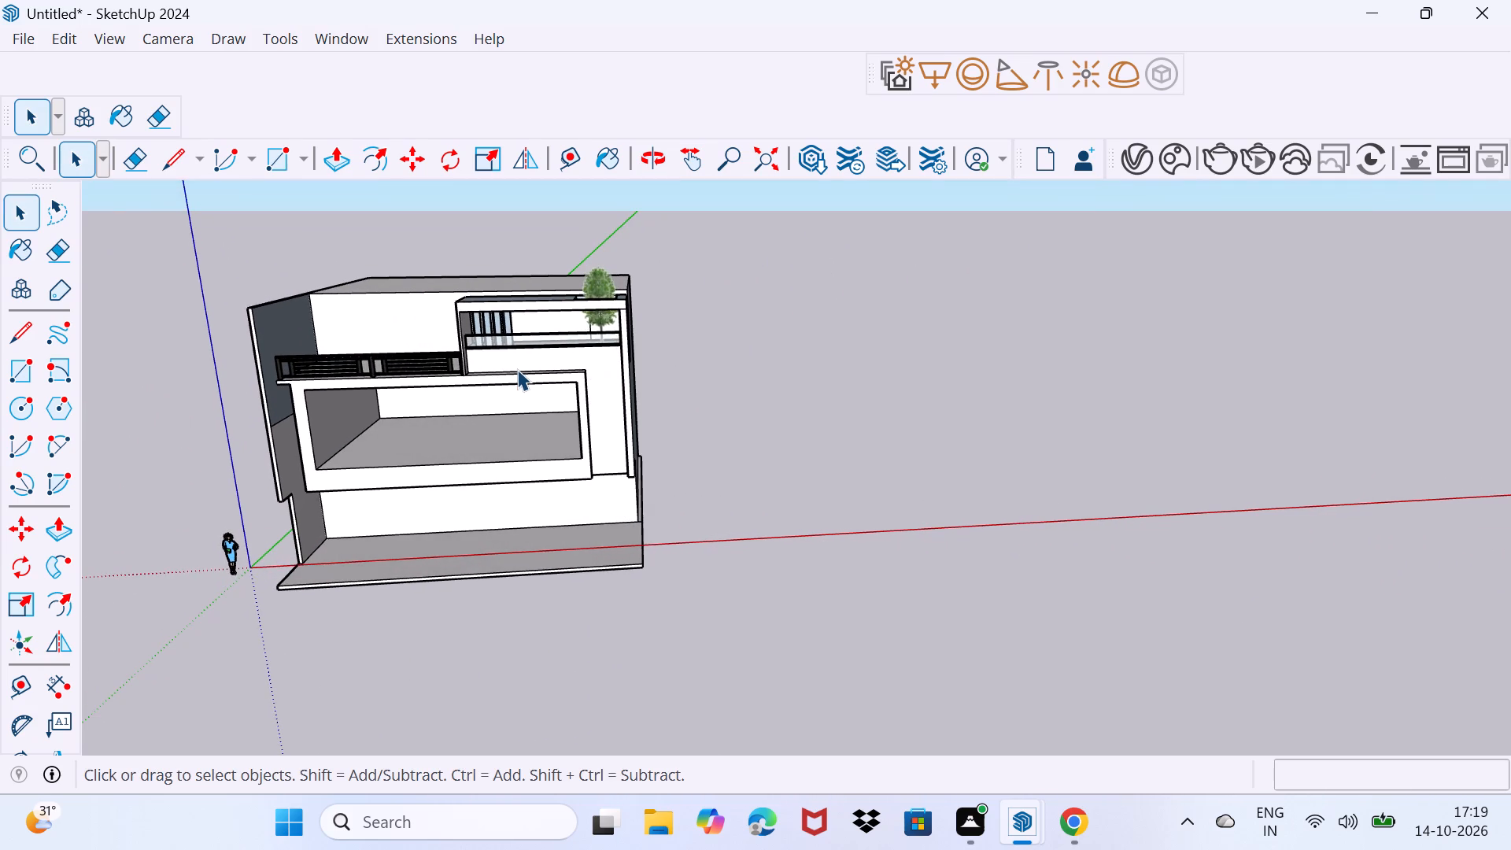
scroll(512, 370, "up", 3)
middle_click_drag(510, 369, 508, 384)
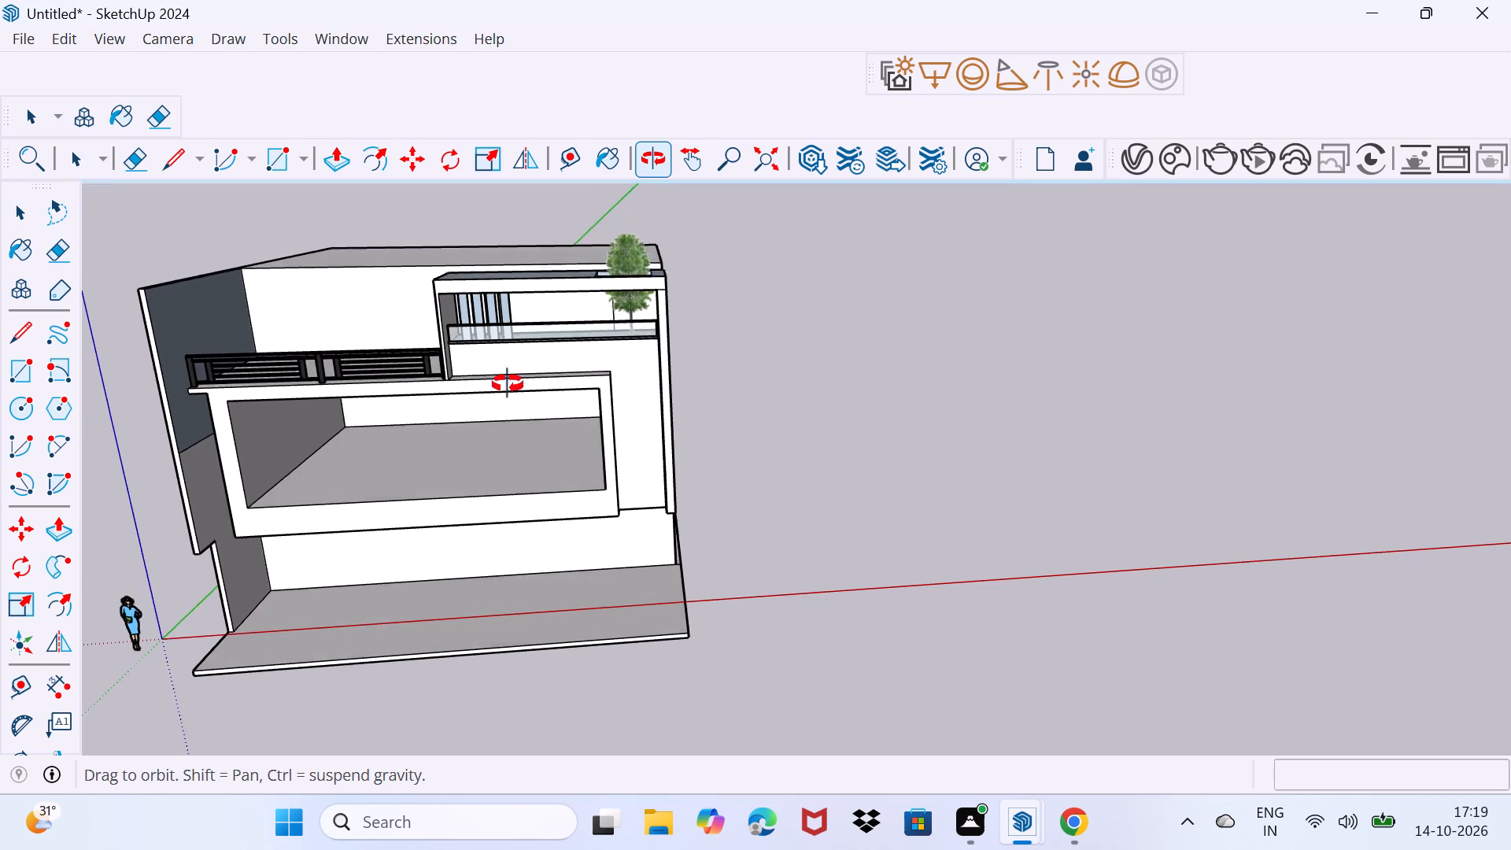
middle_click_drag(508, 384, 563, 384)
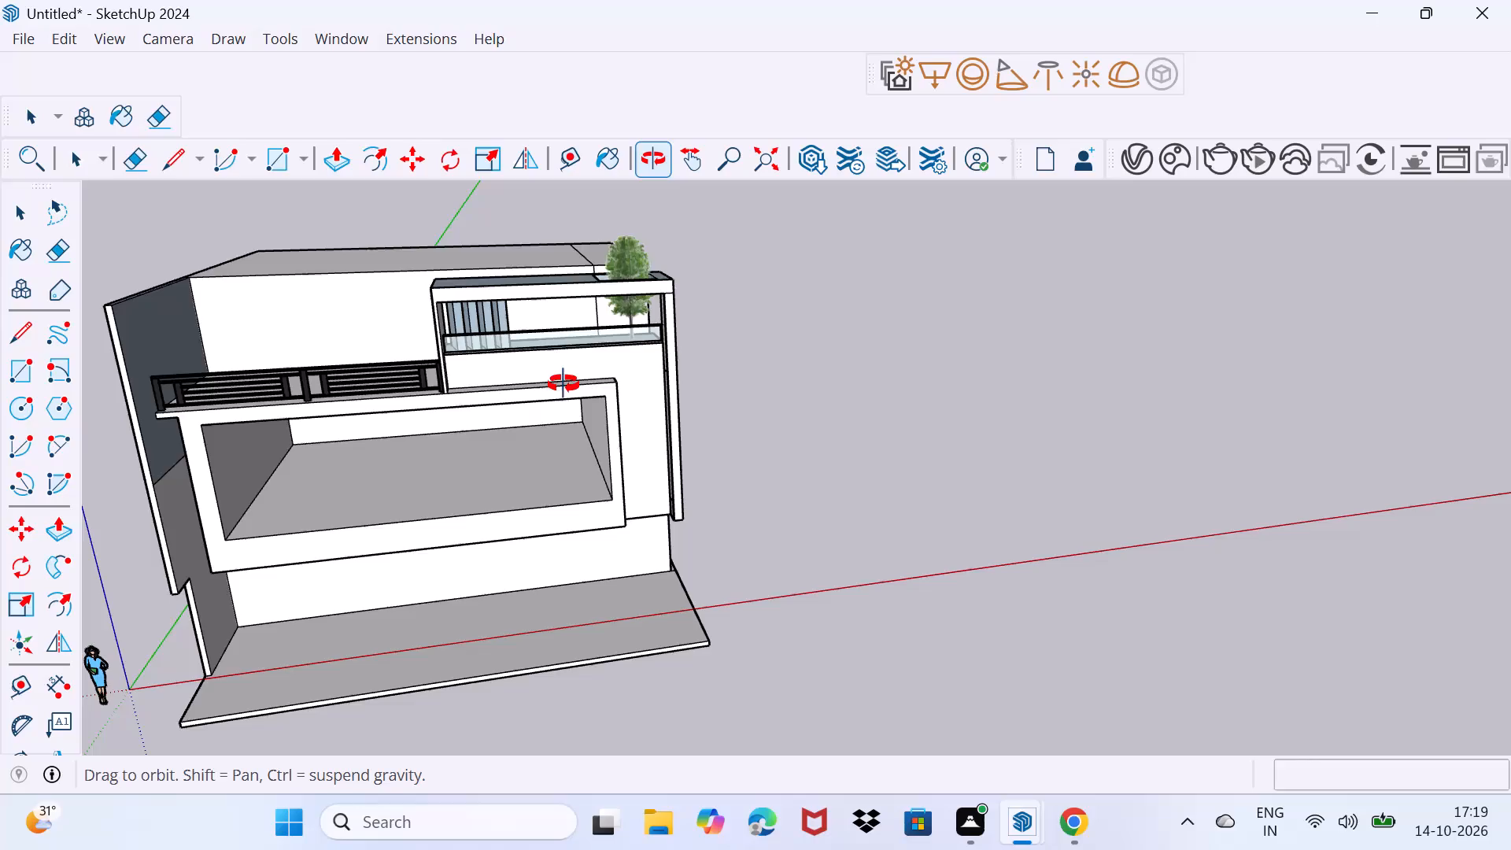
middle_click_drag(563, 384, 596, 346)
scroll(264, 553, "up", 3)
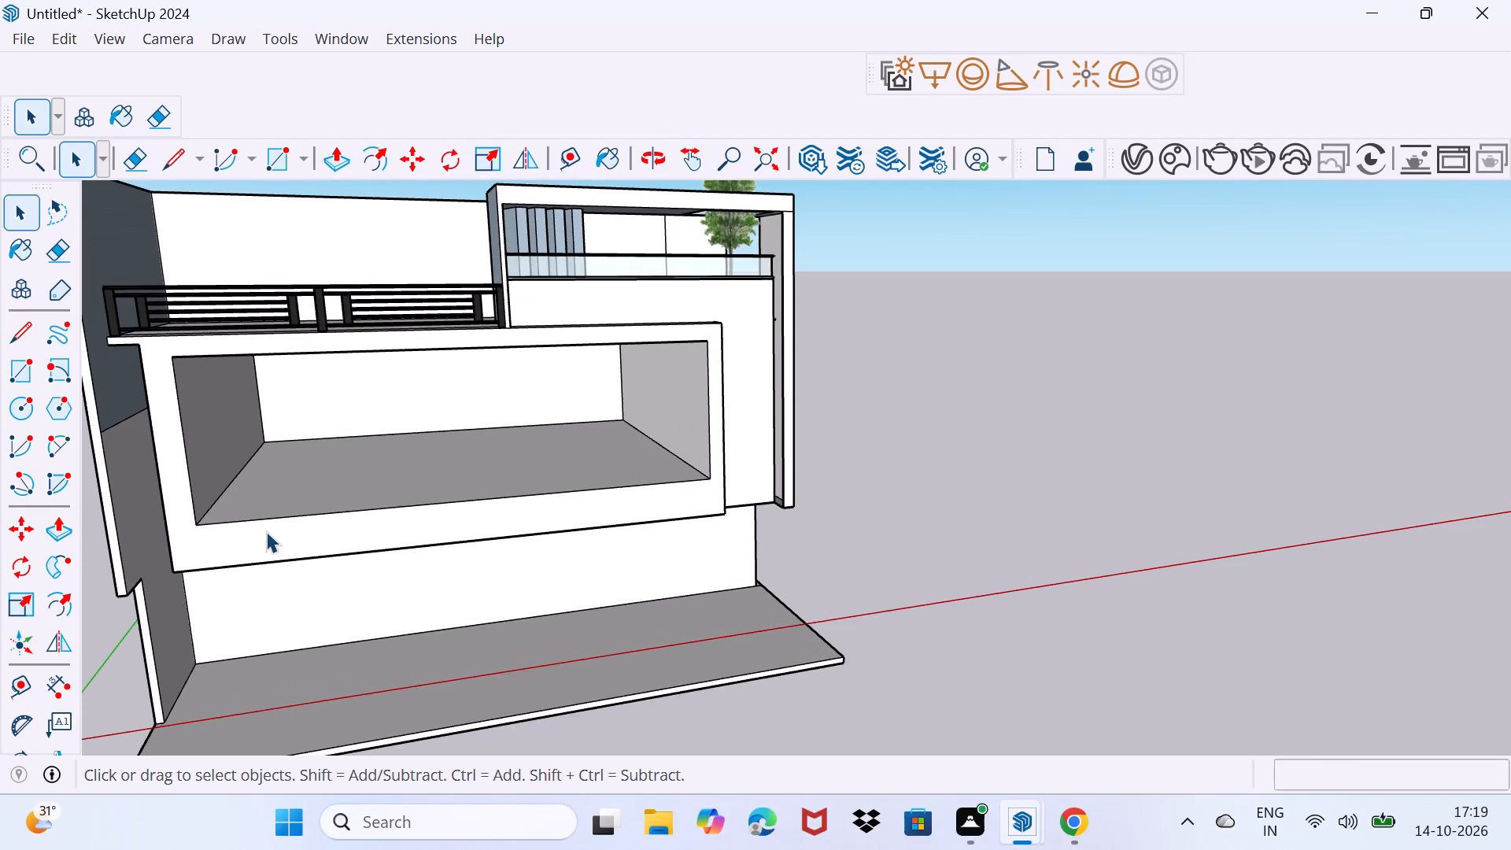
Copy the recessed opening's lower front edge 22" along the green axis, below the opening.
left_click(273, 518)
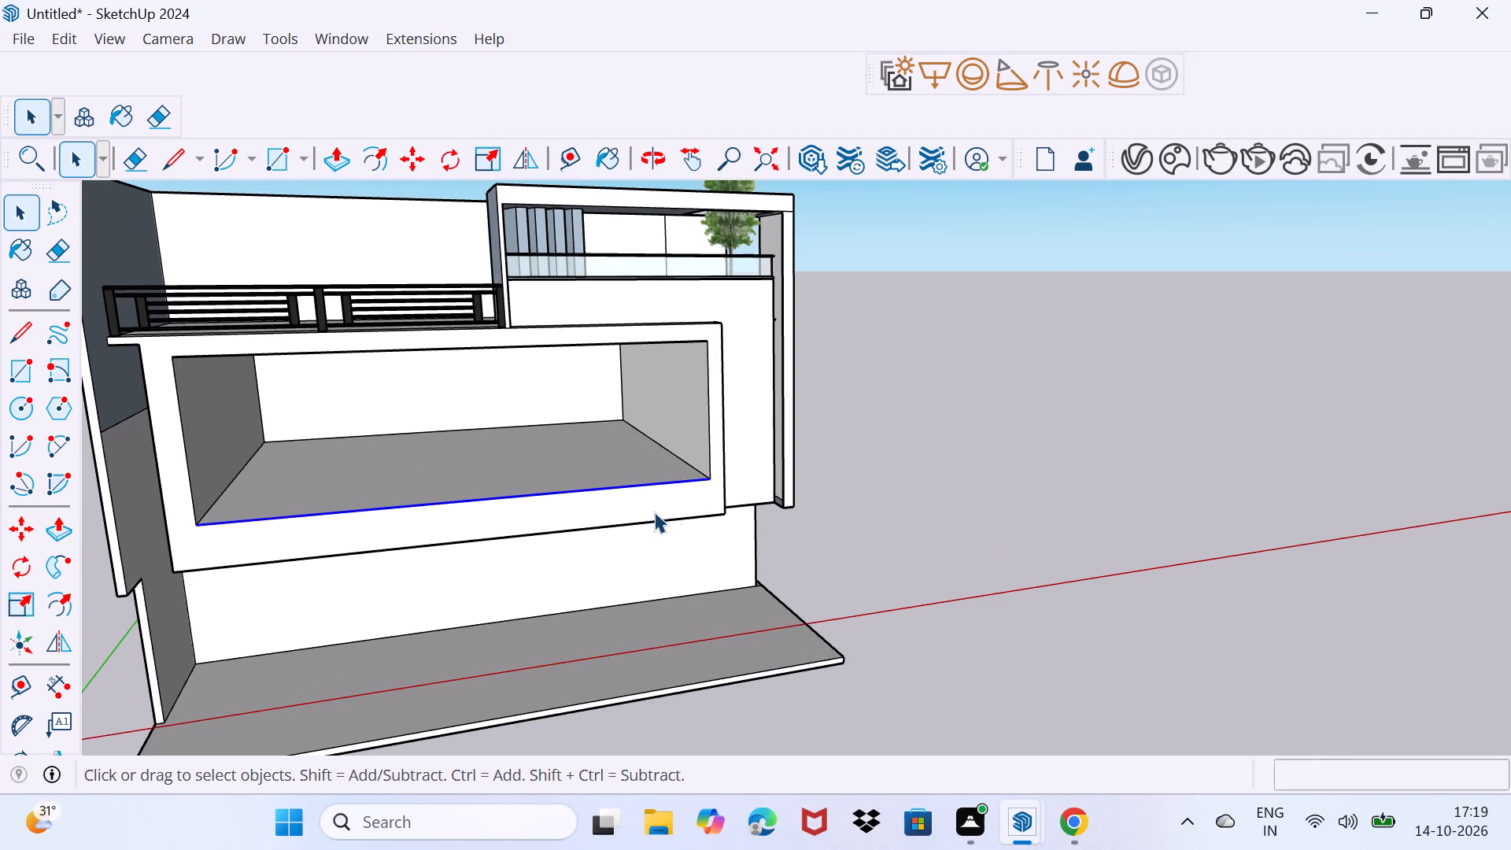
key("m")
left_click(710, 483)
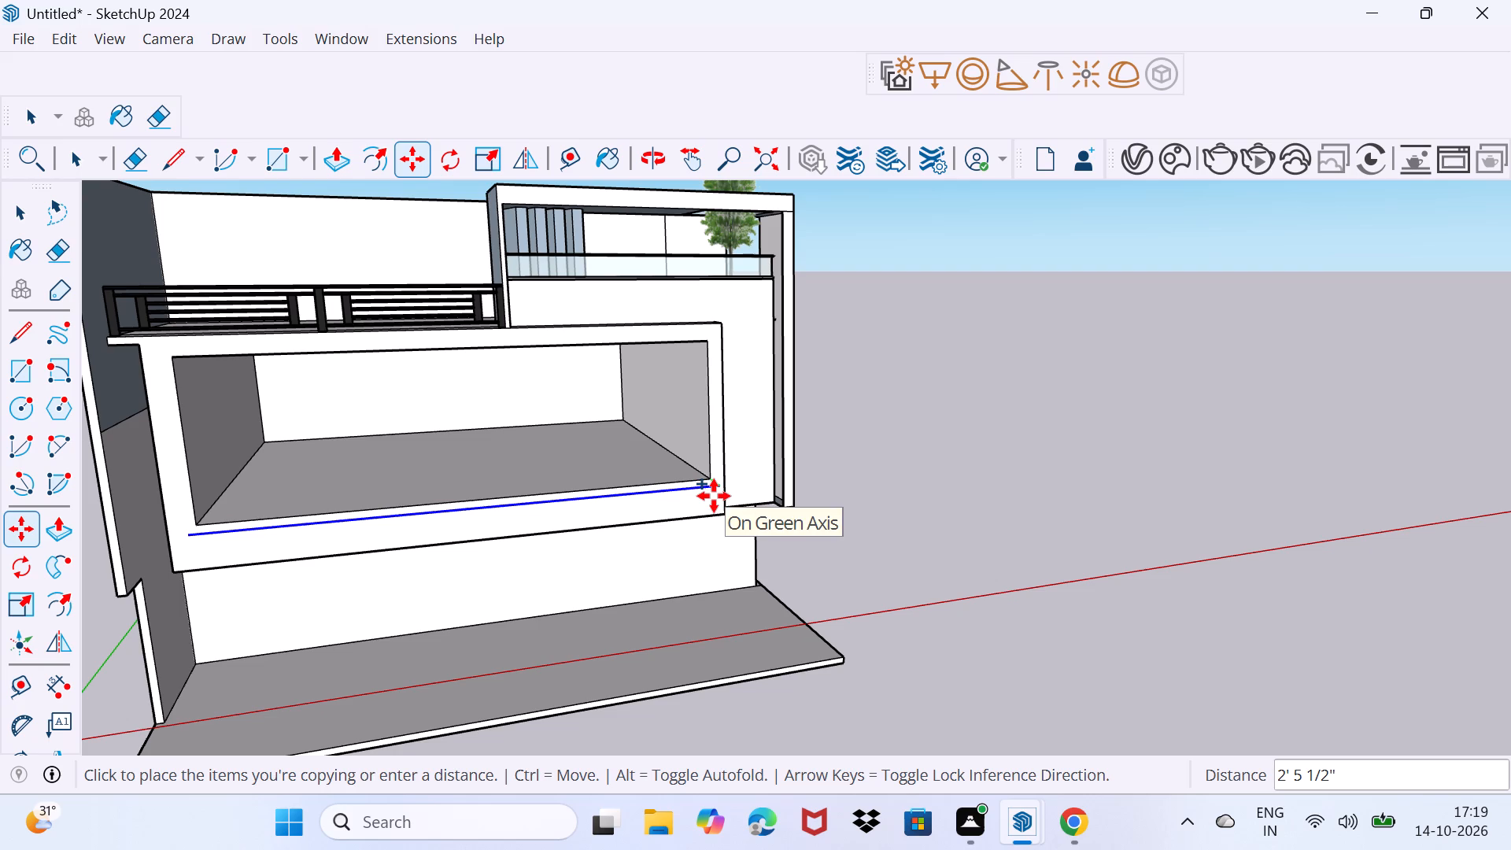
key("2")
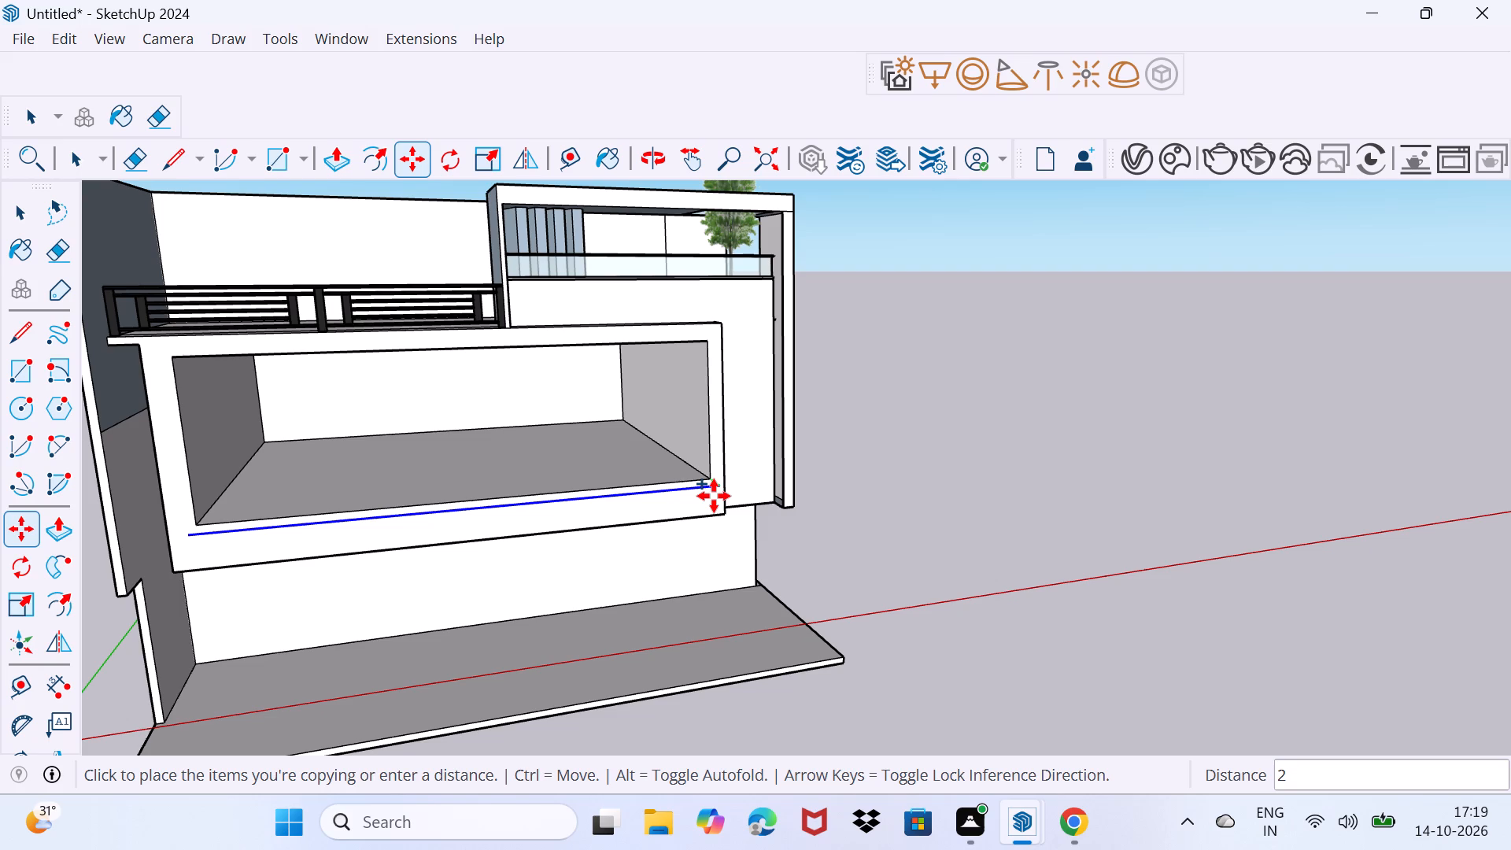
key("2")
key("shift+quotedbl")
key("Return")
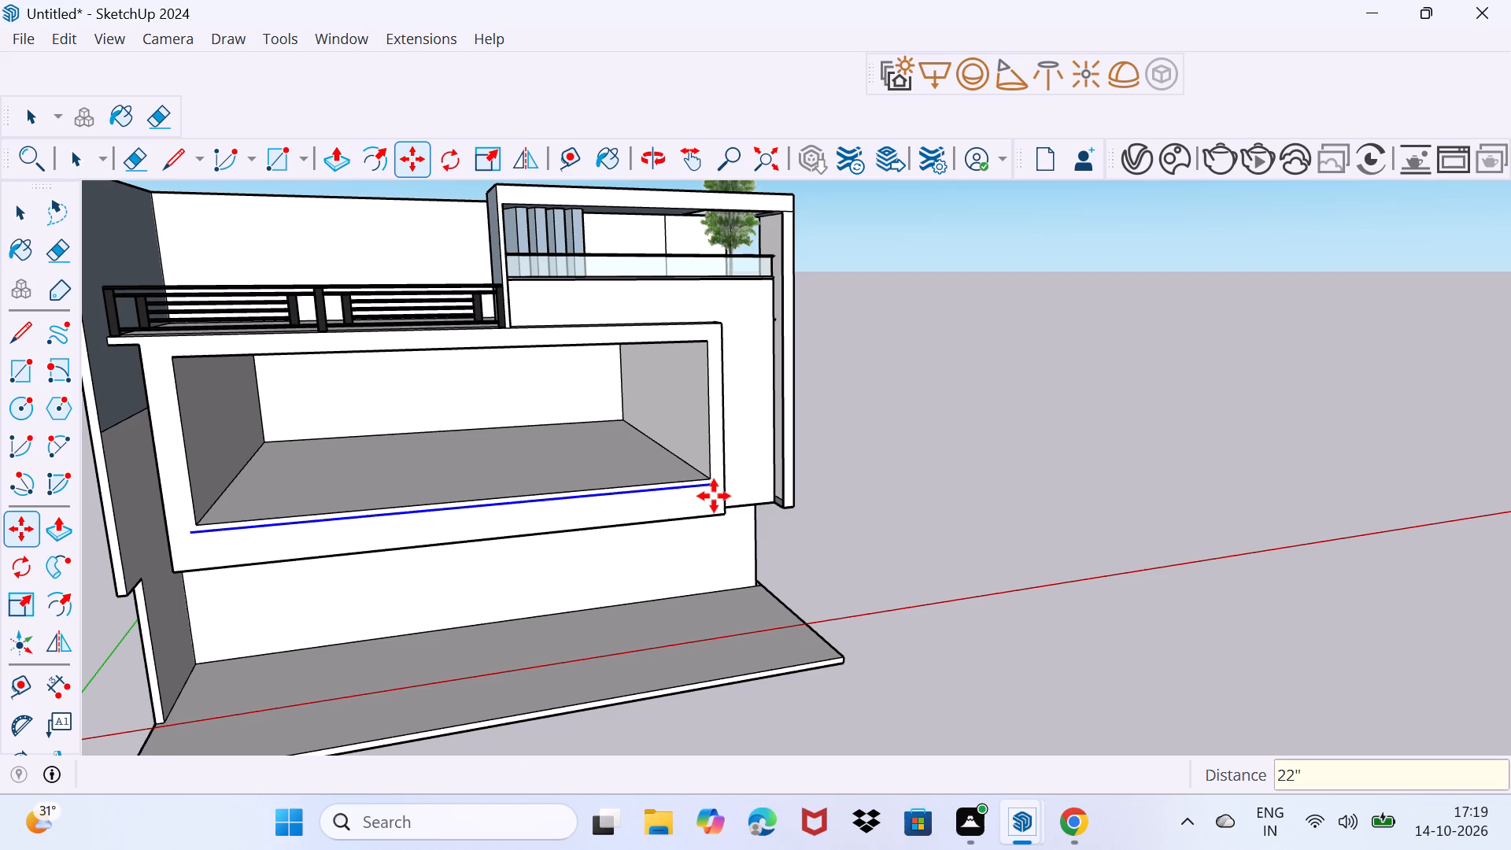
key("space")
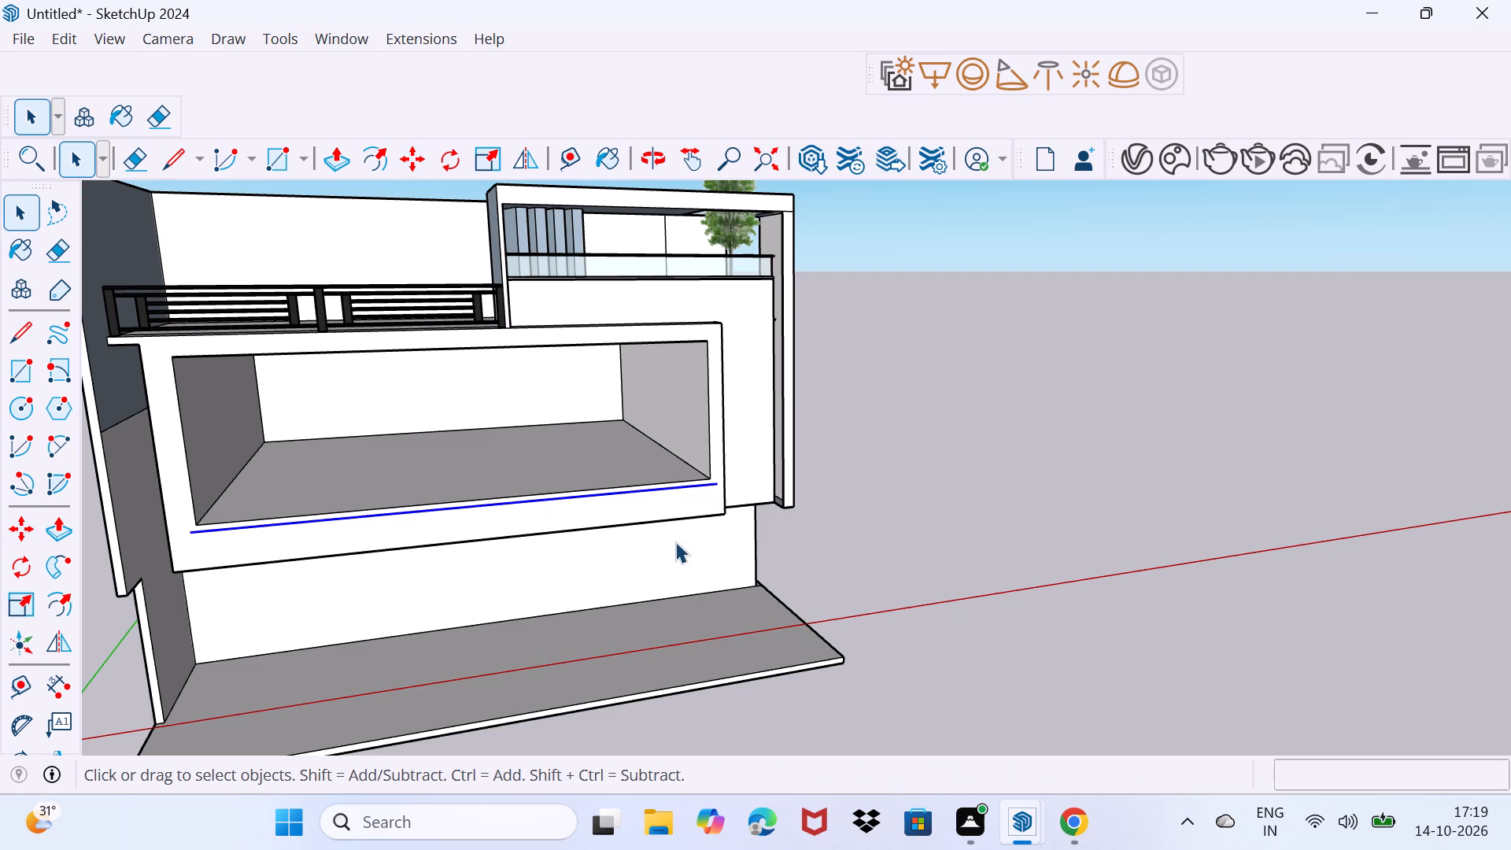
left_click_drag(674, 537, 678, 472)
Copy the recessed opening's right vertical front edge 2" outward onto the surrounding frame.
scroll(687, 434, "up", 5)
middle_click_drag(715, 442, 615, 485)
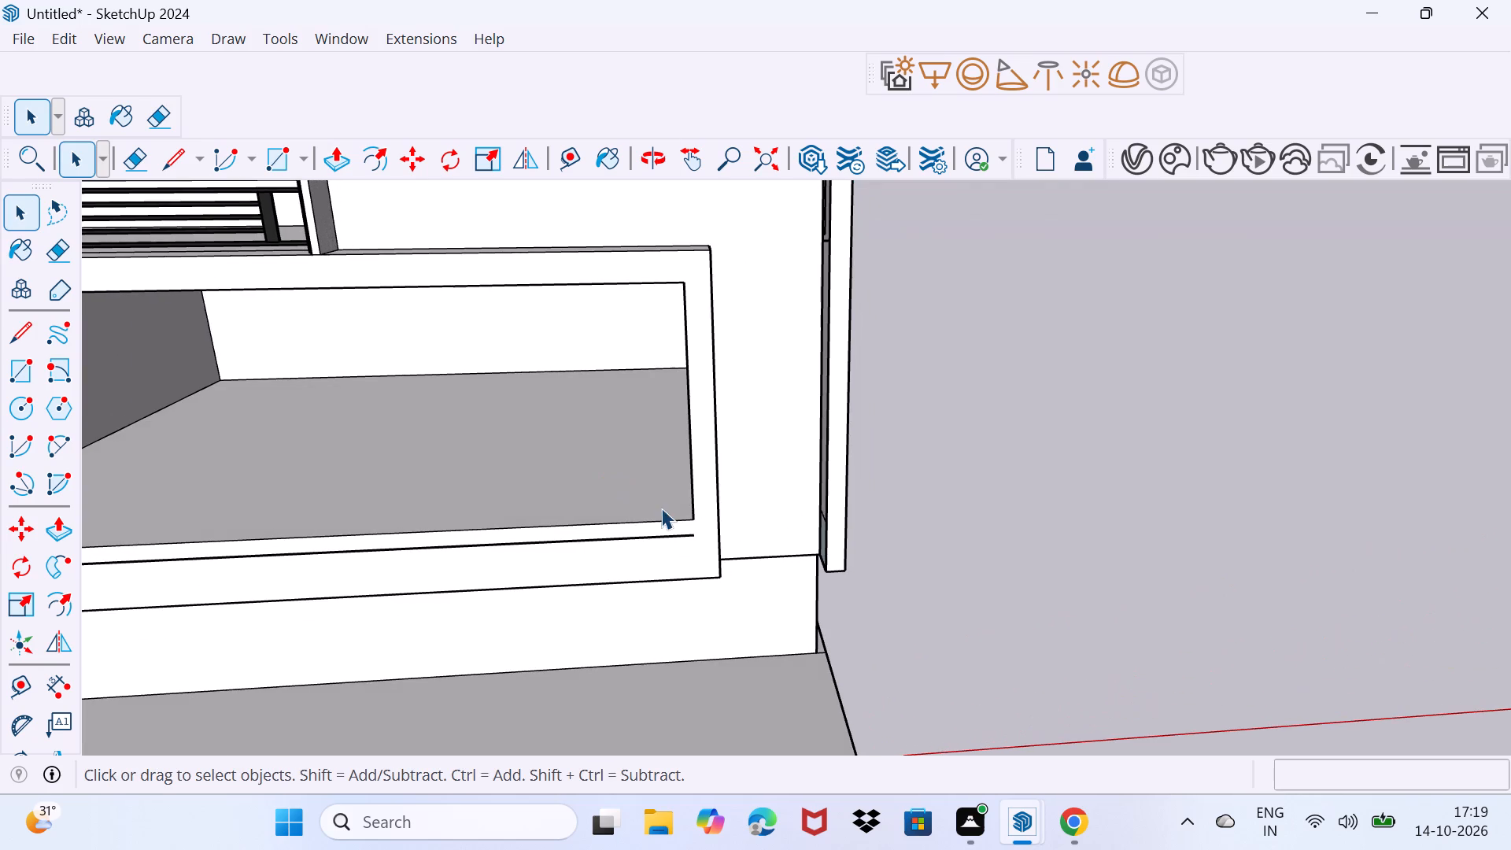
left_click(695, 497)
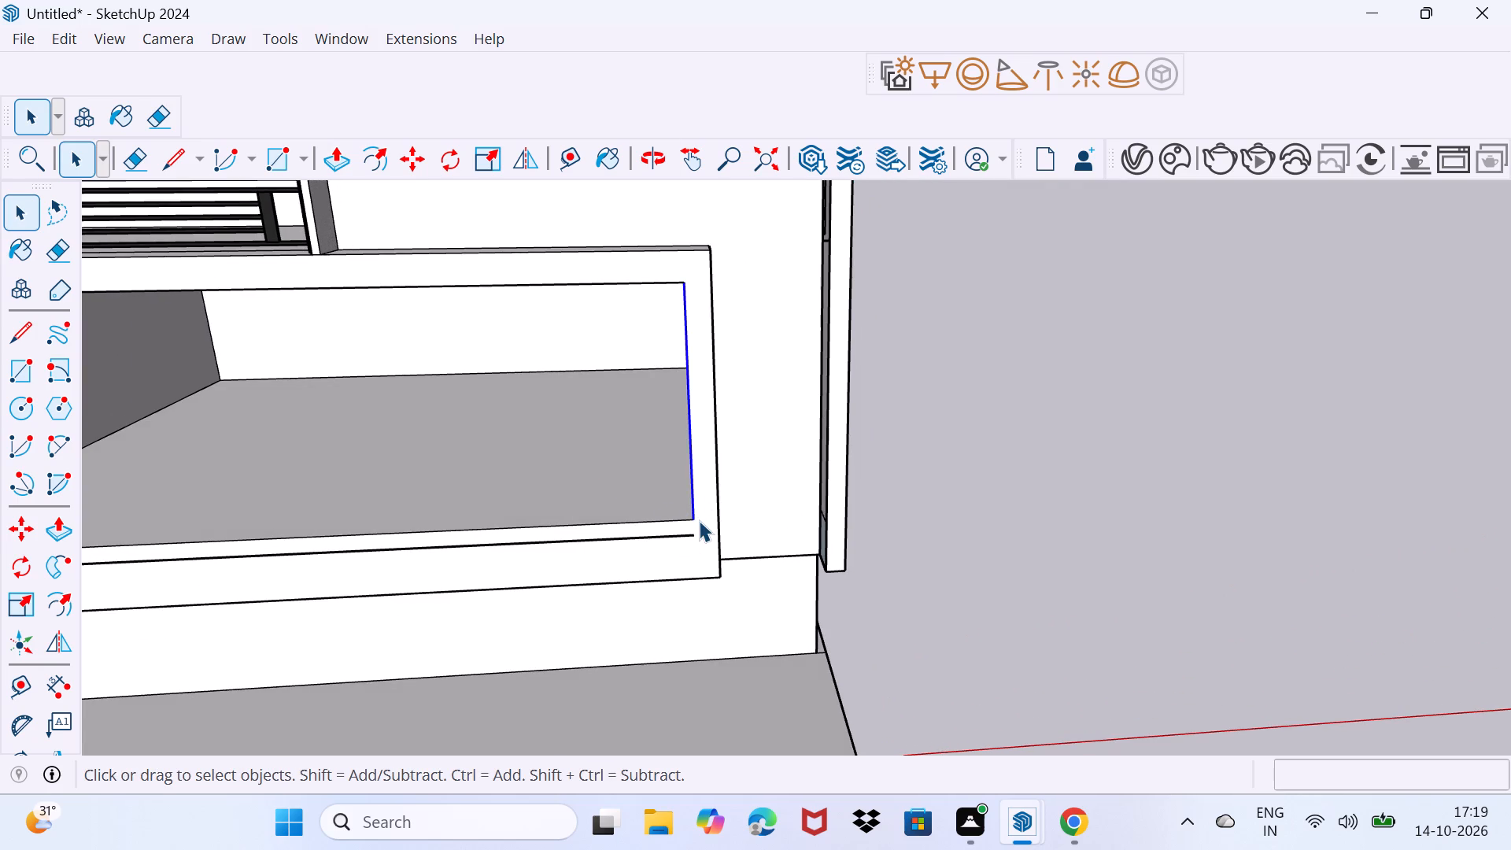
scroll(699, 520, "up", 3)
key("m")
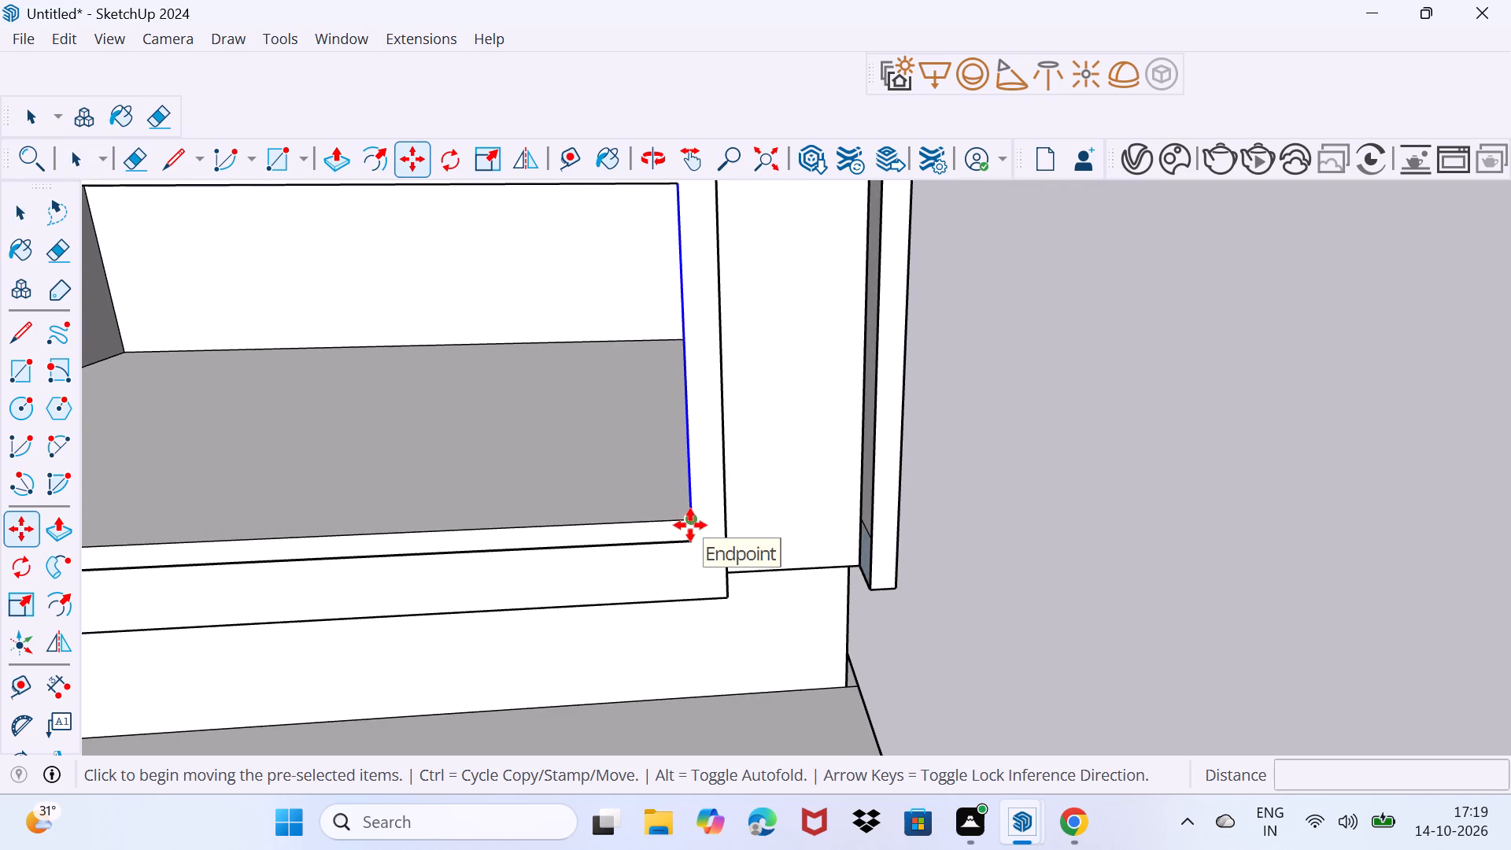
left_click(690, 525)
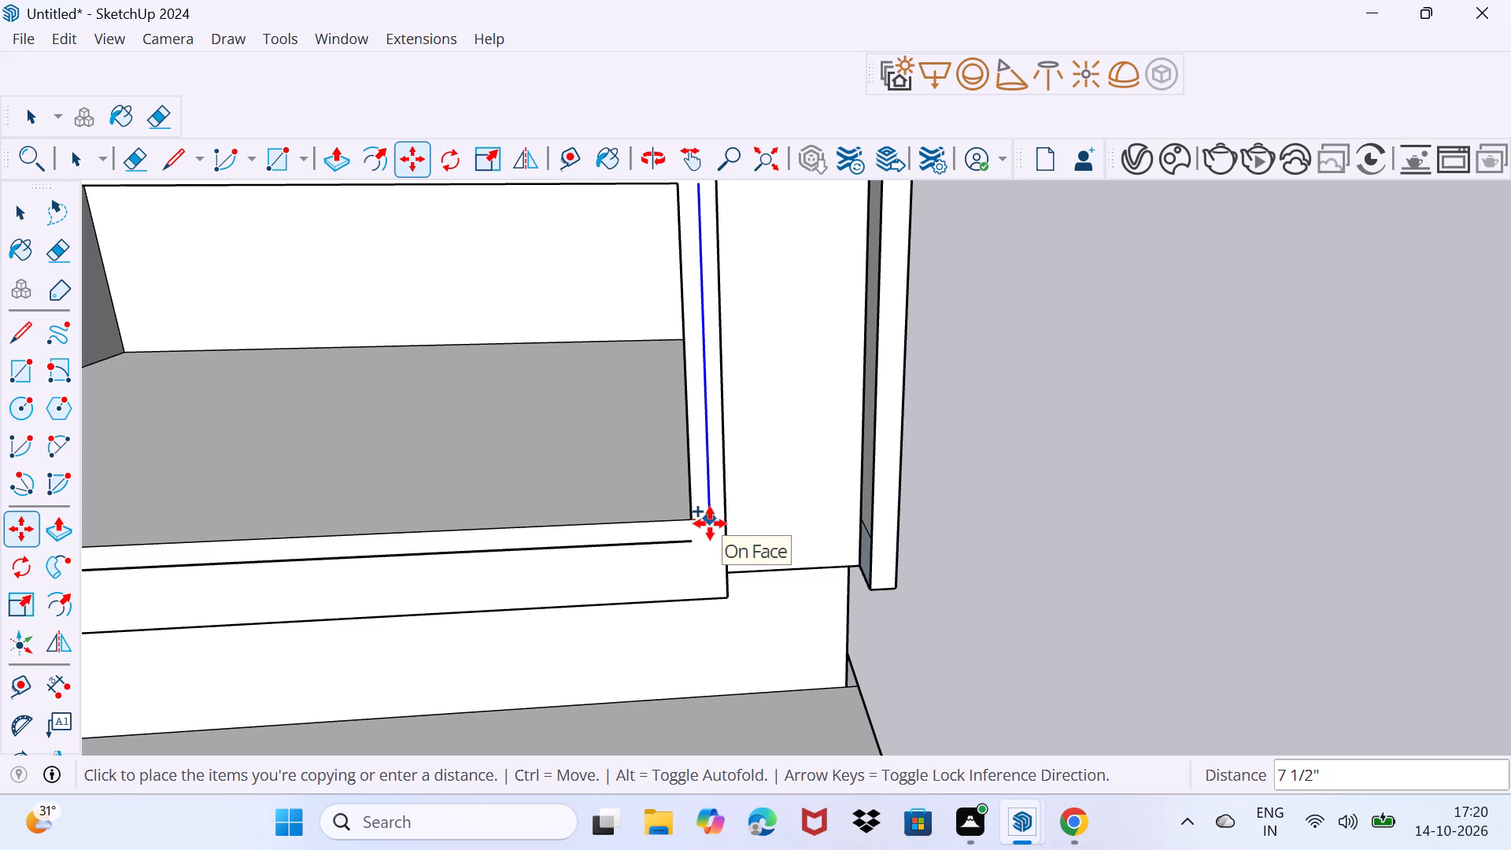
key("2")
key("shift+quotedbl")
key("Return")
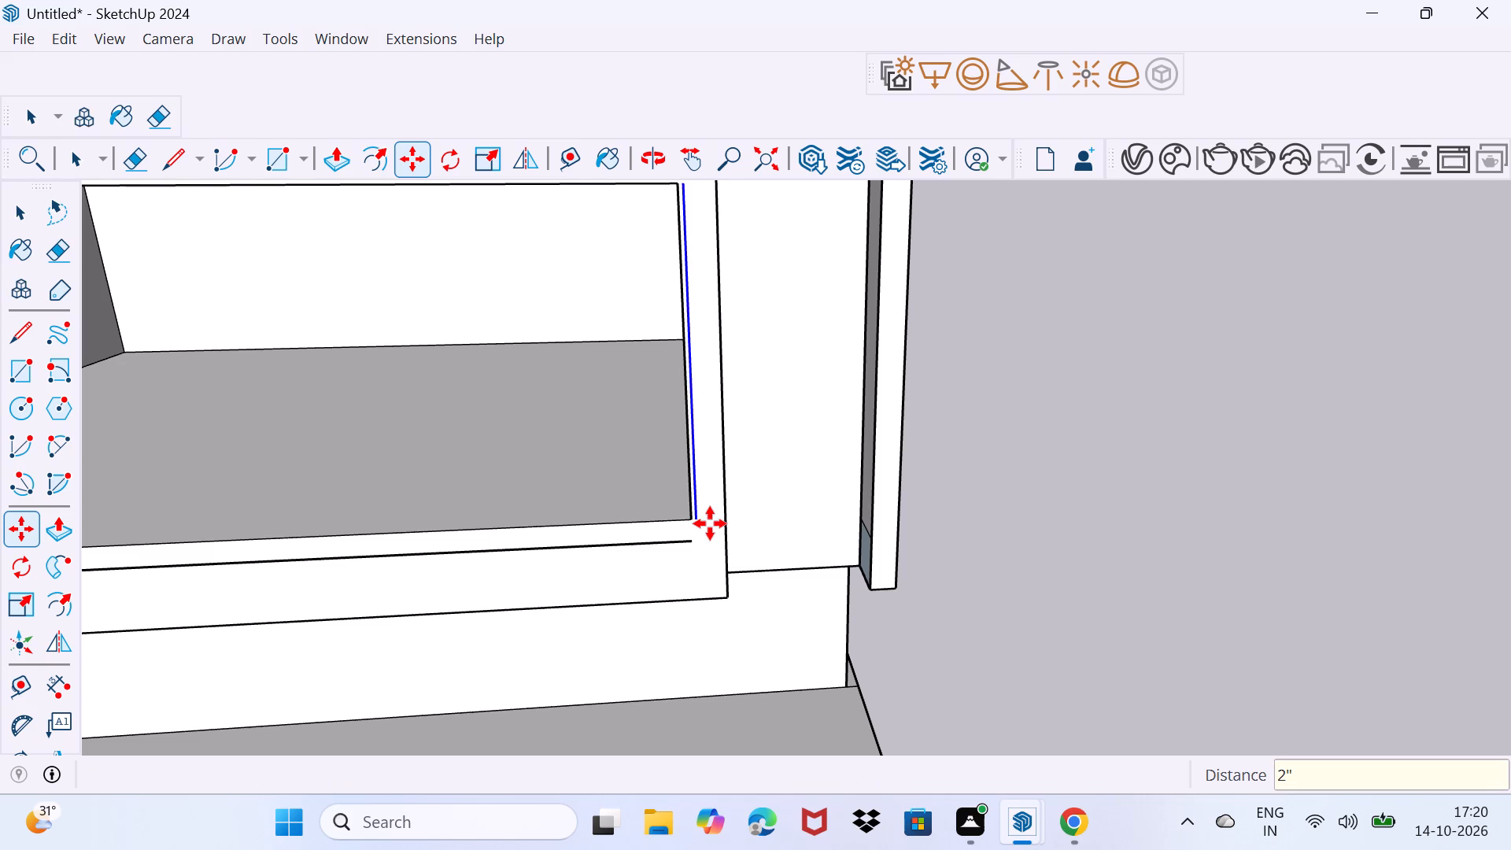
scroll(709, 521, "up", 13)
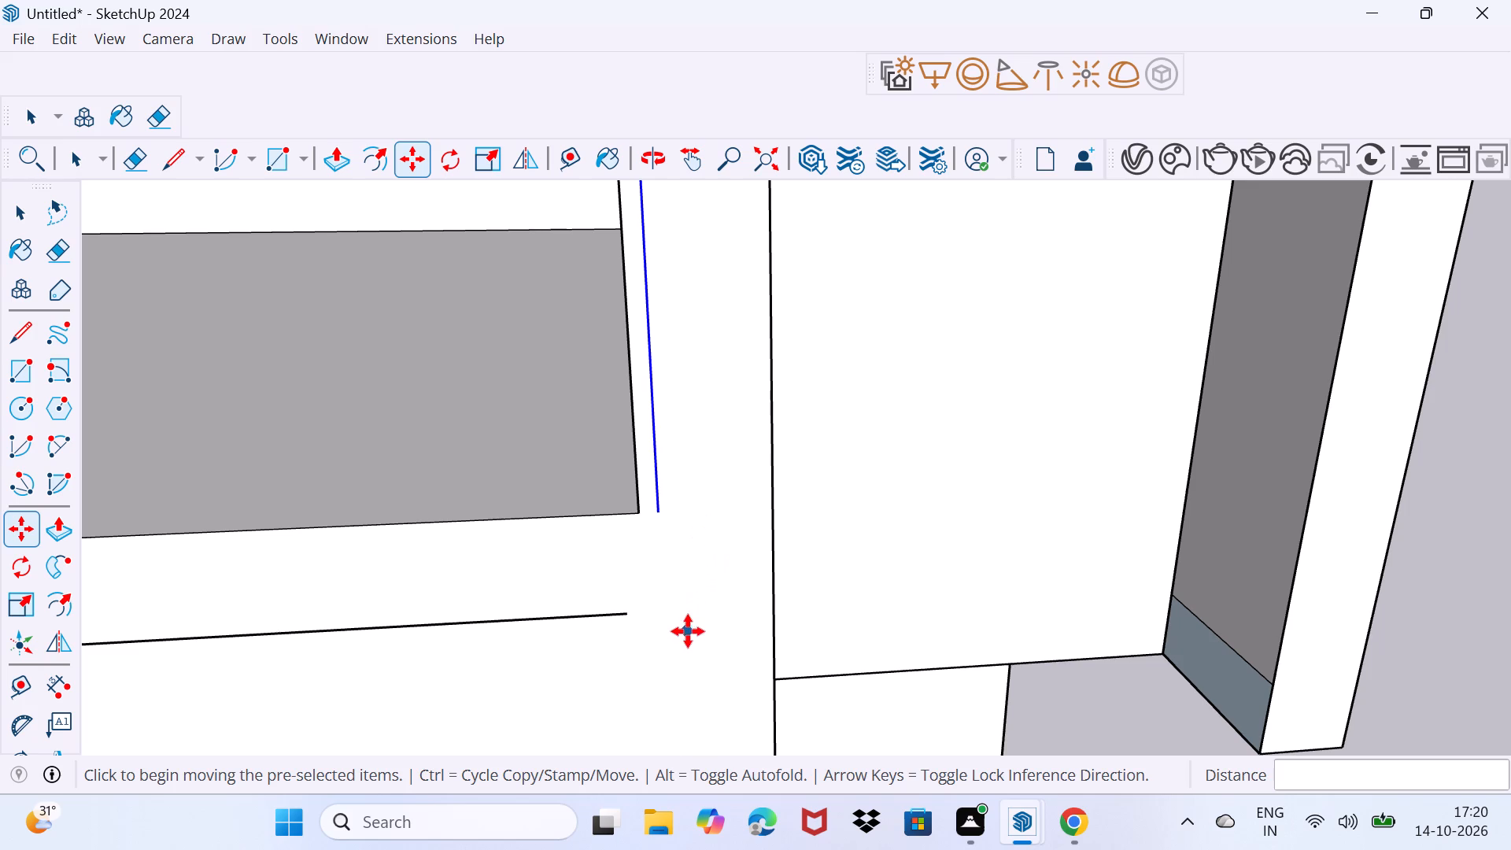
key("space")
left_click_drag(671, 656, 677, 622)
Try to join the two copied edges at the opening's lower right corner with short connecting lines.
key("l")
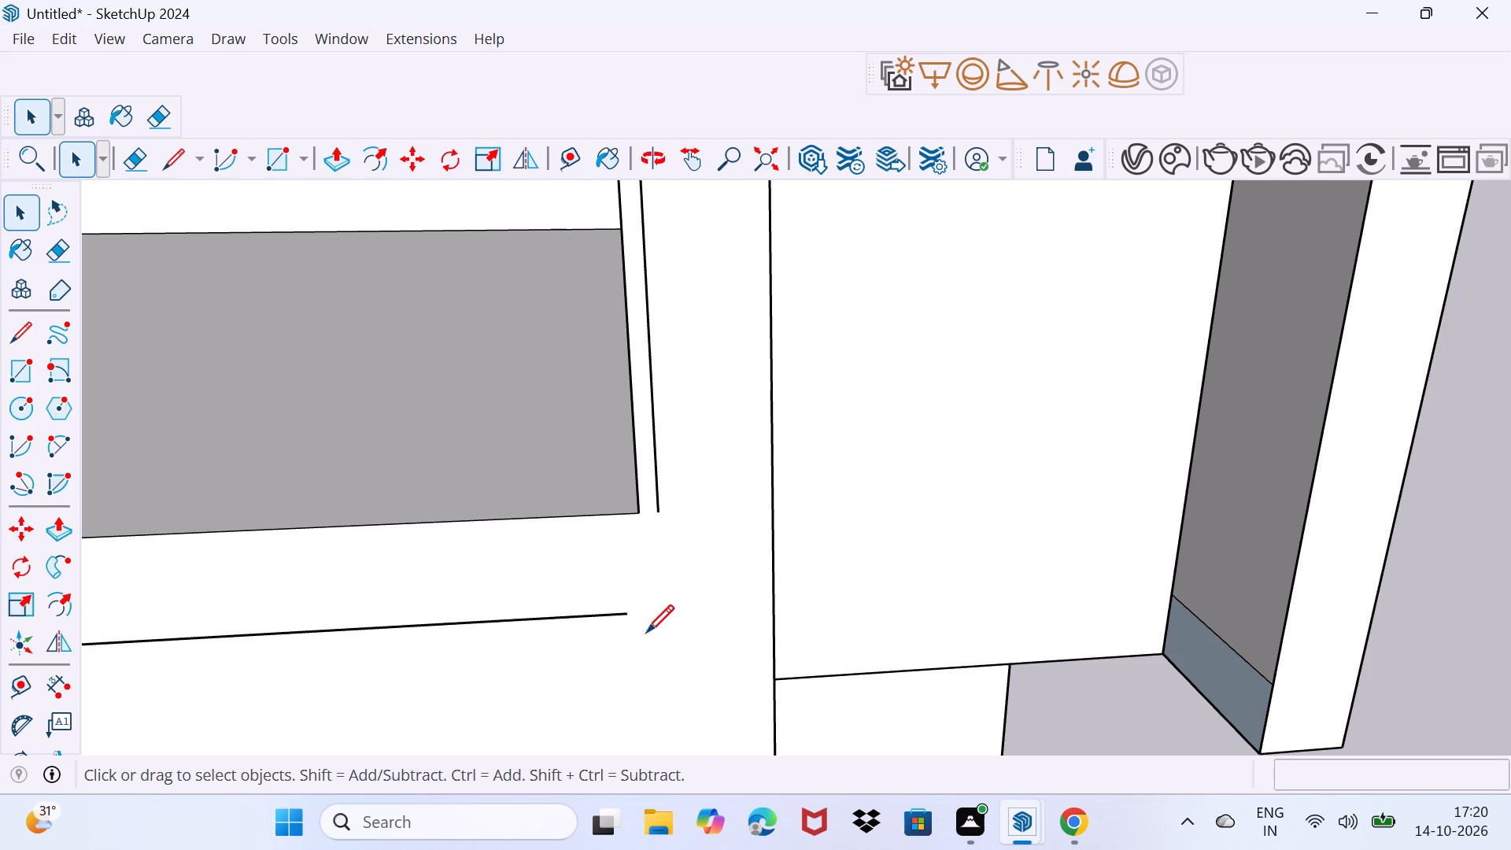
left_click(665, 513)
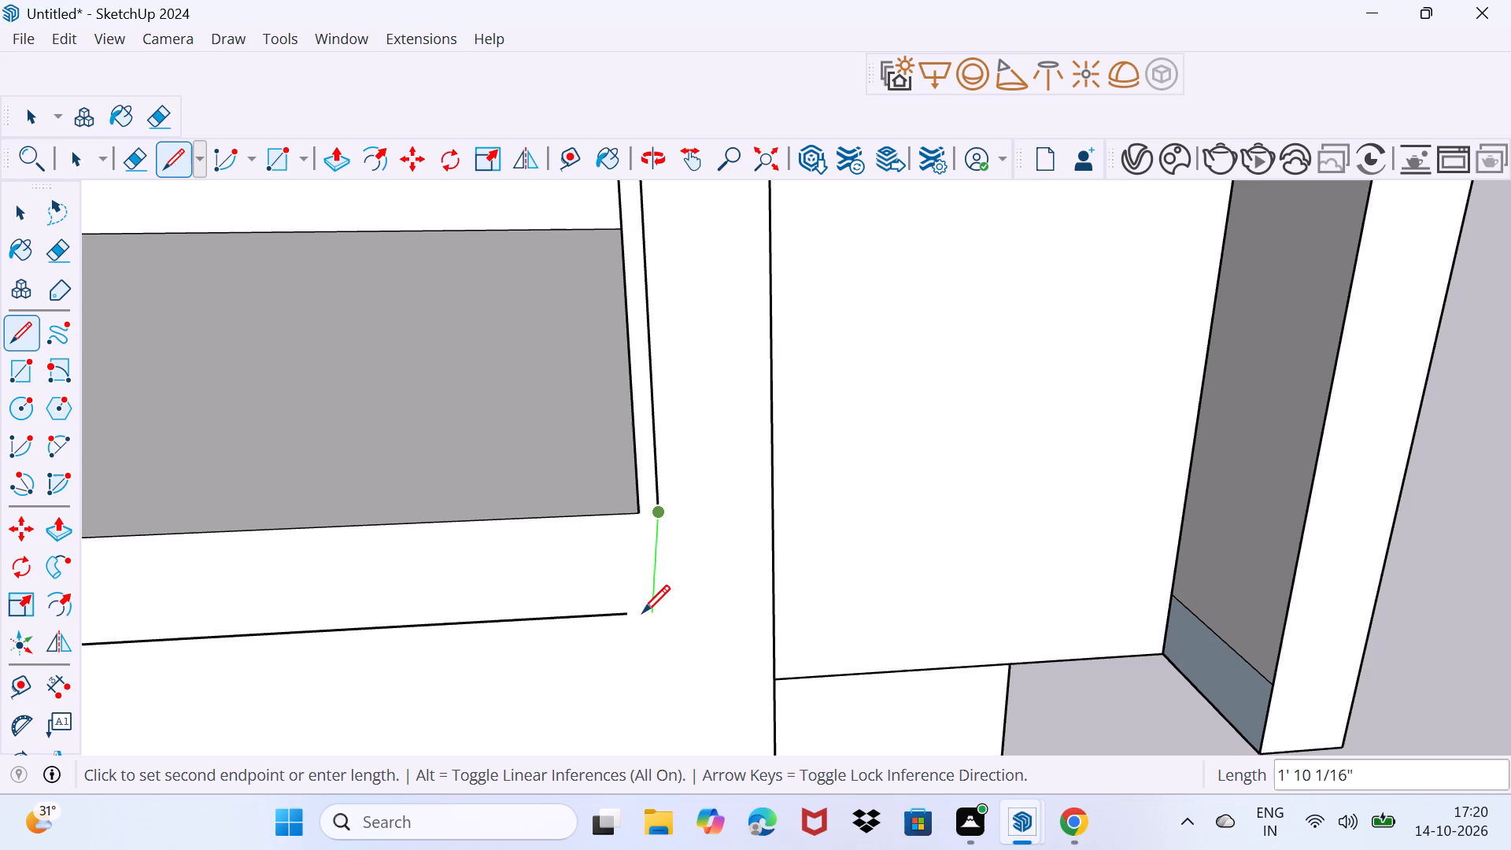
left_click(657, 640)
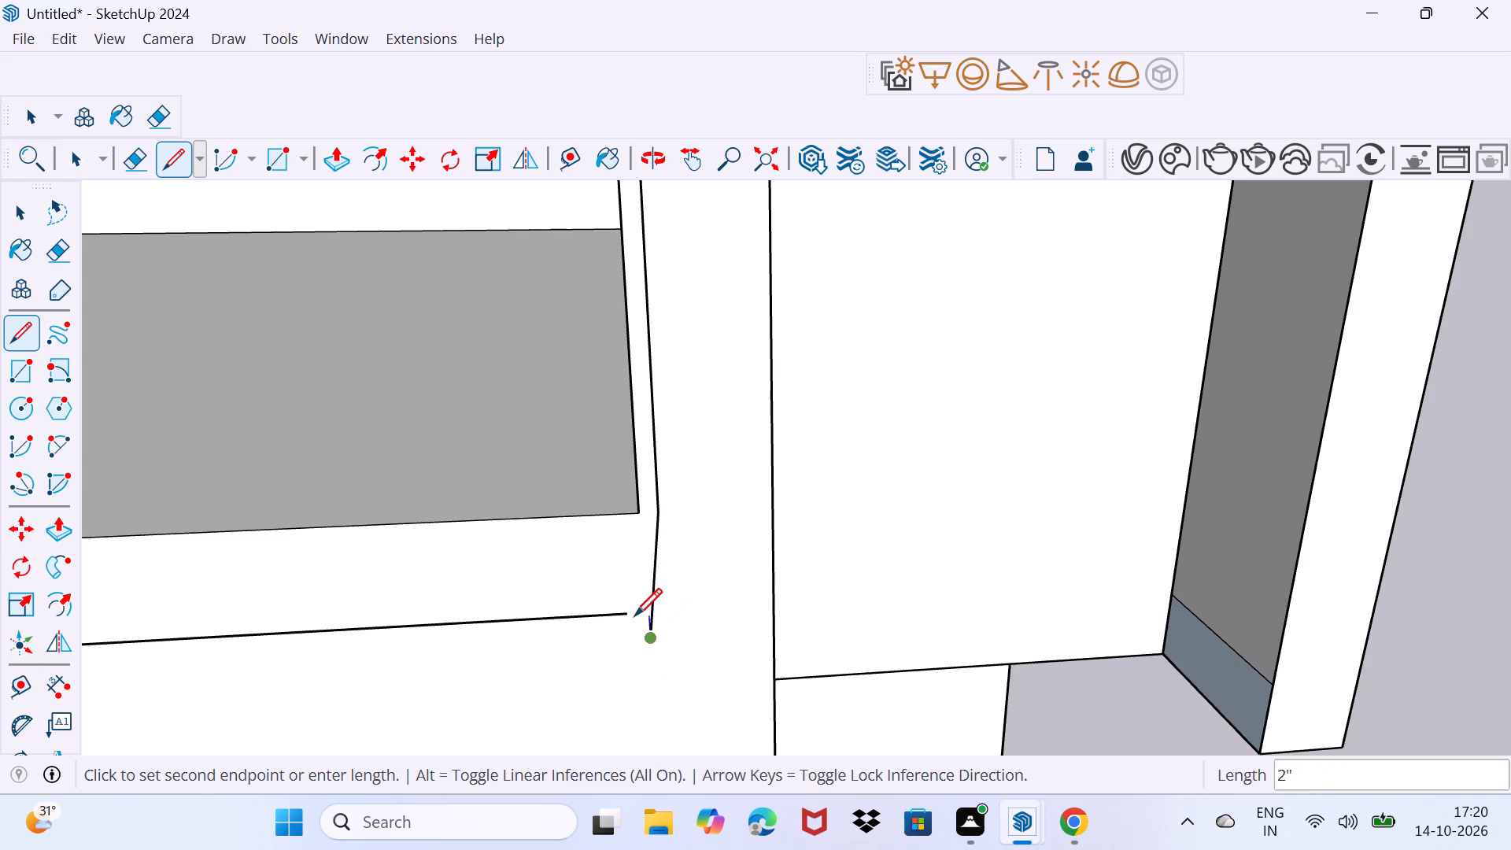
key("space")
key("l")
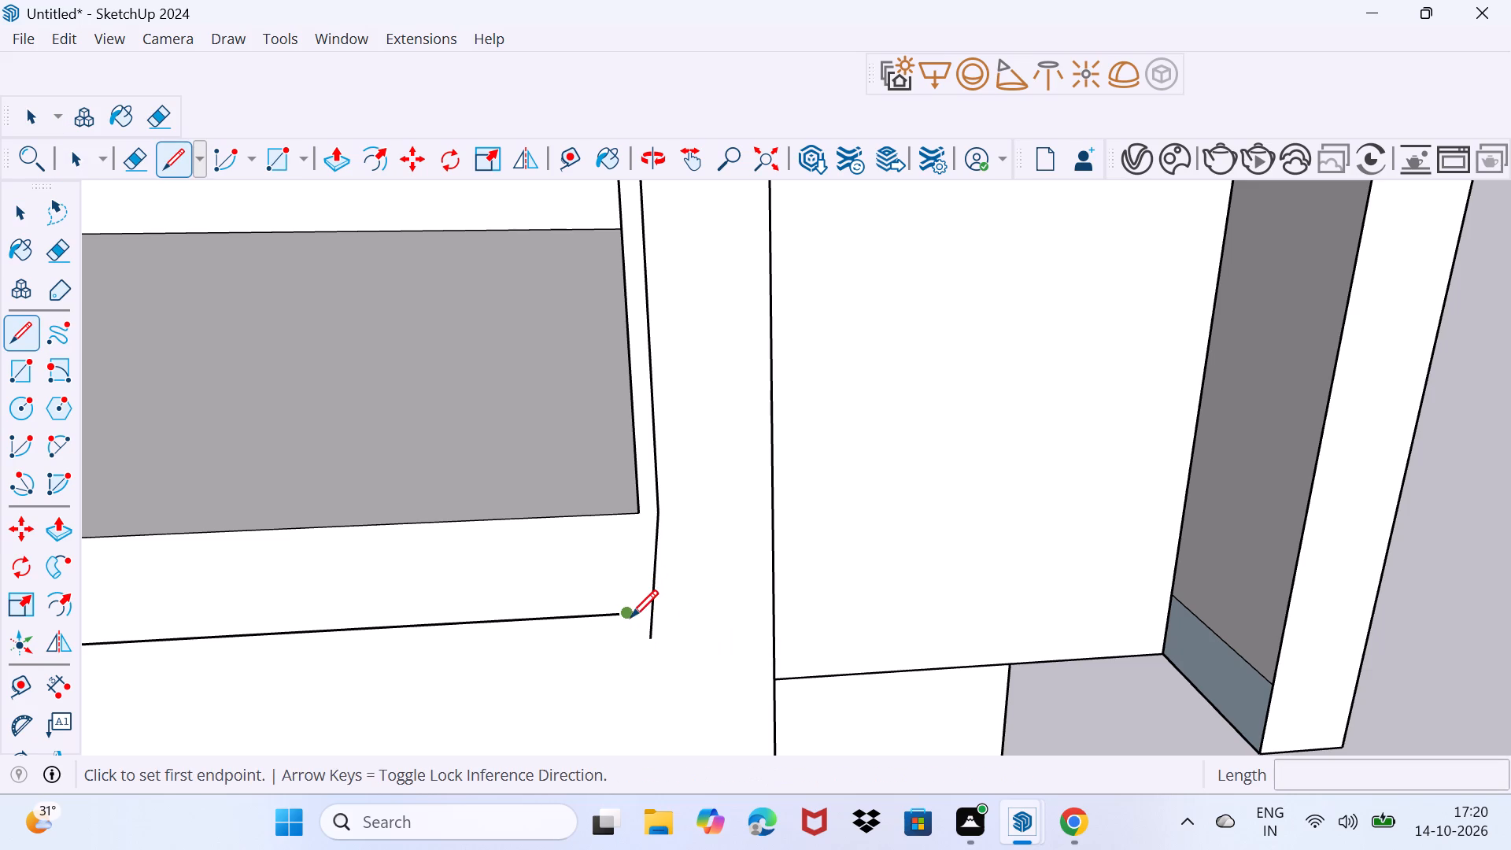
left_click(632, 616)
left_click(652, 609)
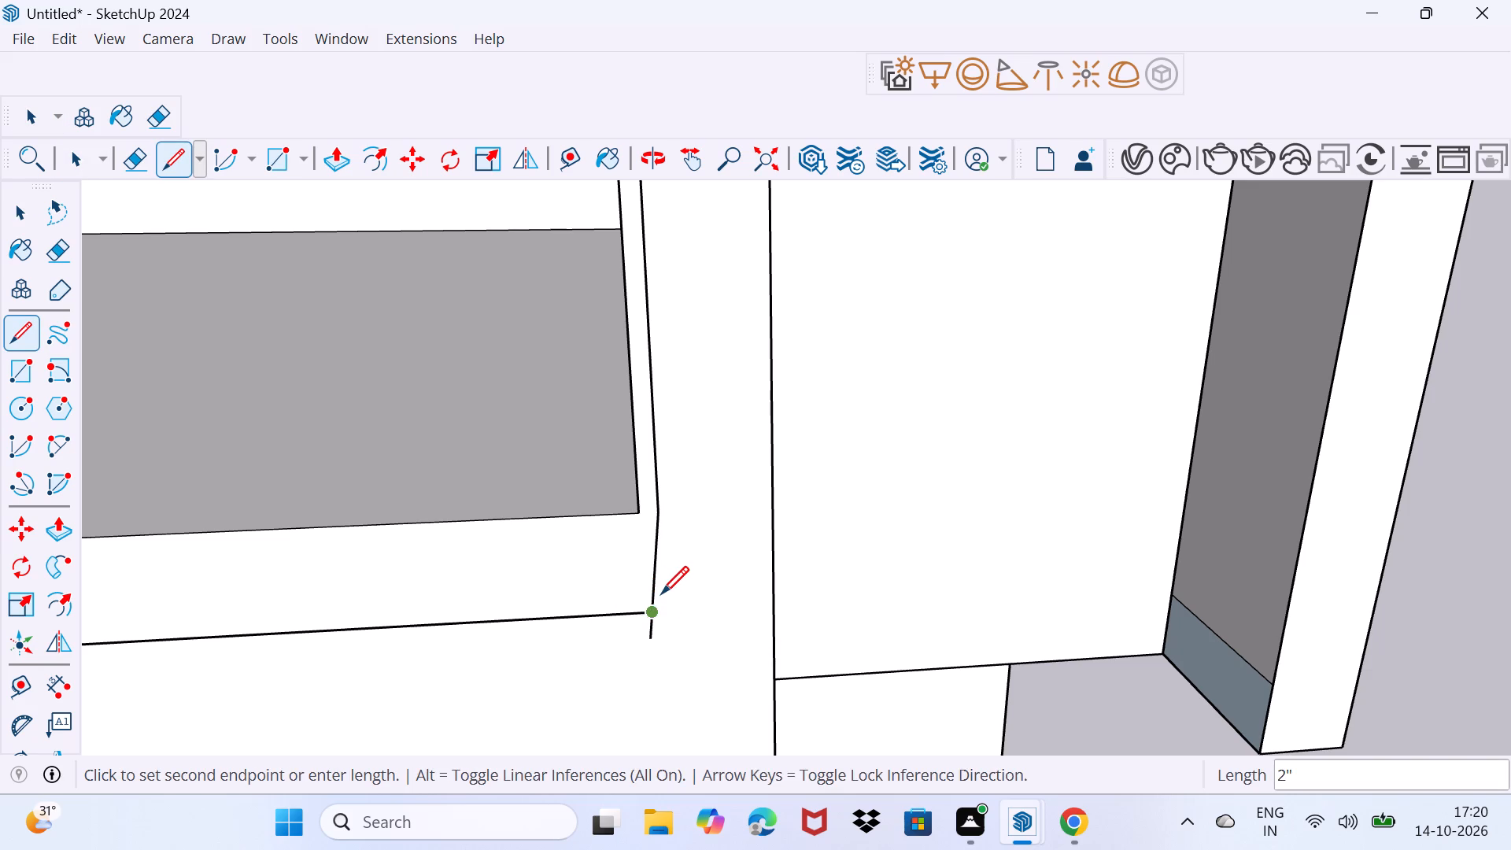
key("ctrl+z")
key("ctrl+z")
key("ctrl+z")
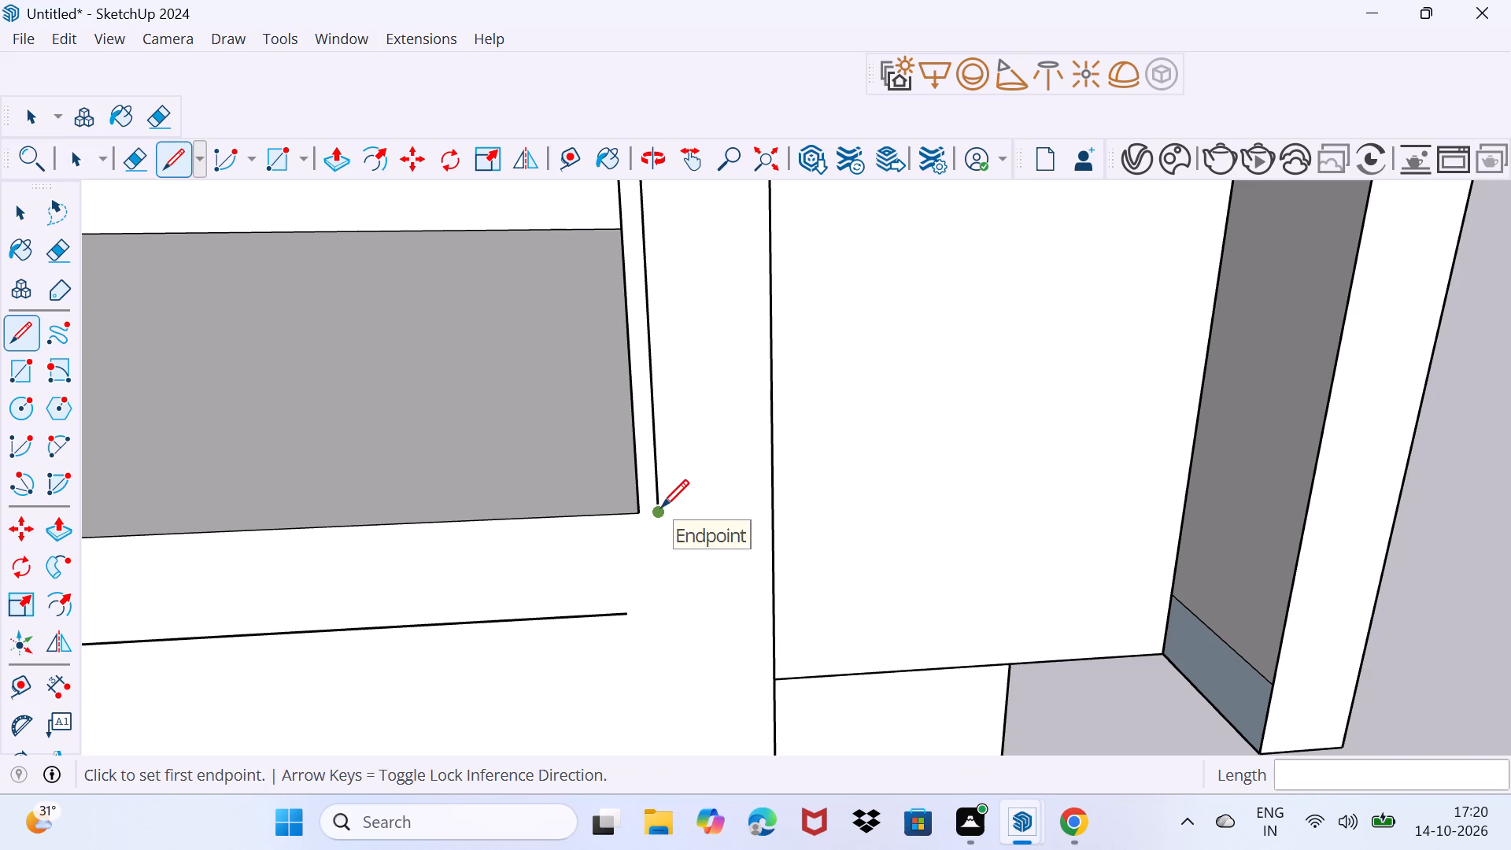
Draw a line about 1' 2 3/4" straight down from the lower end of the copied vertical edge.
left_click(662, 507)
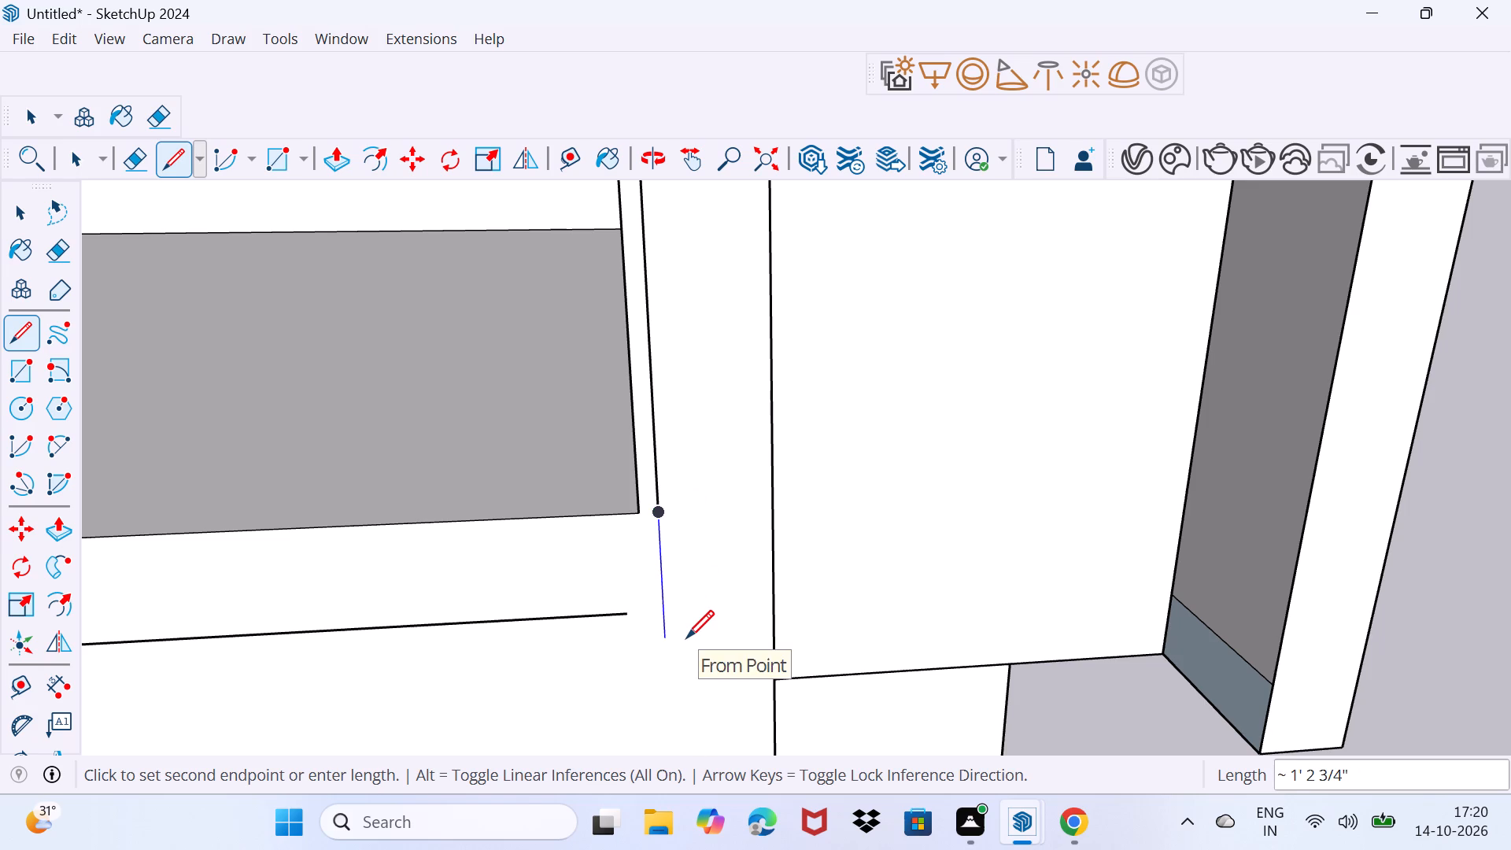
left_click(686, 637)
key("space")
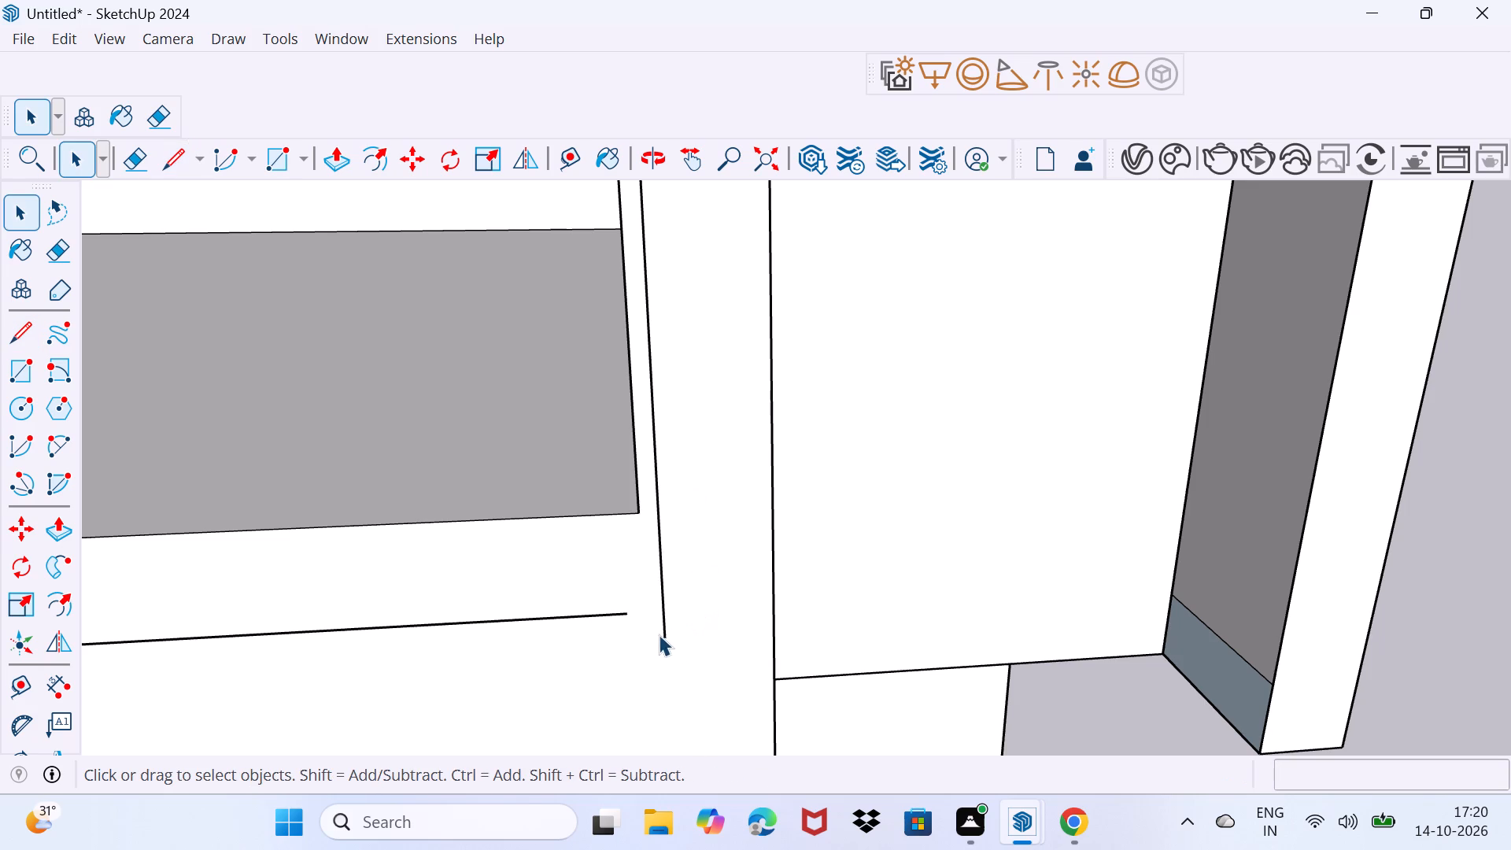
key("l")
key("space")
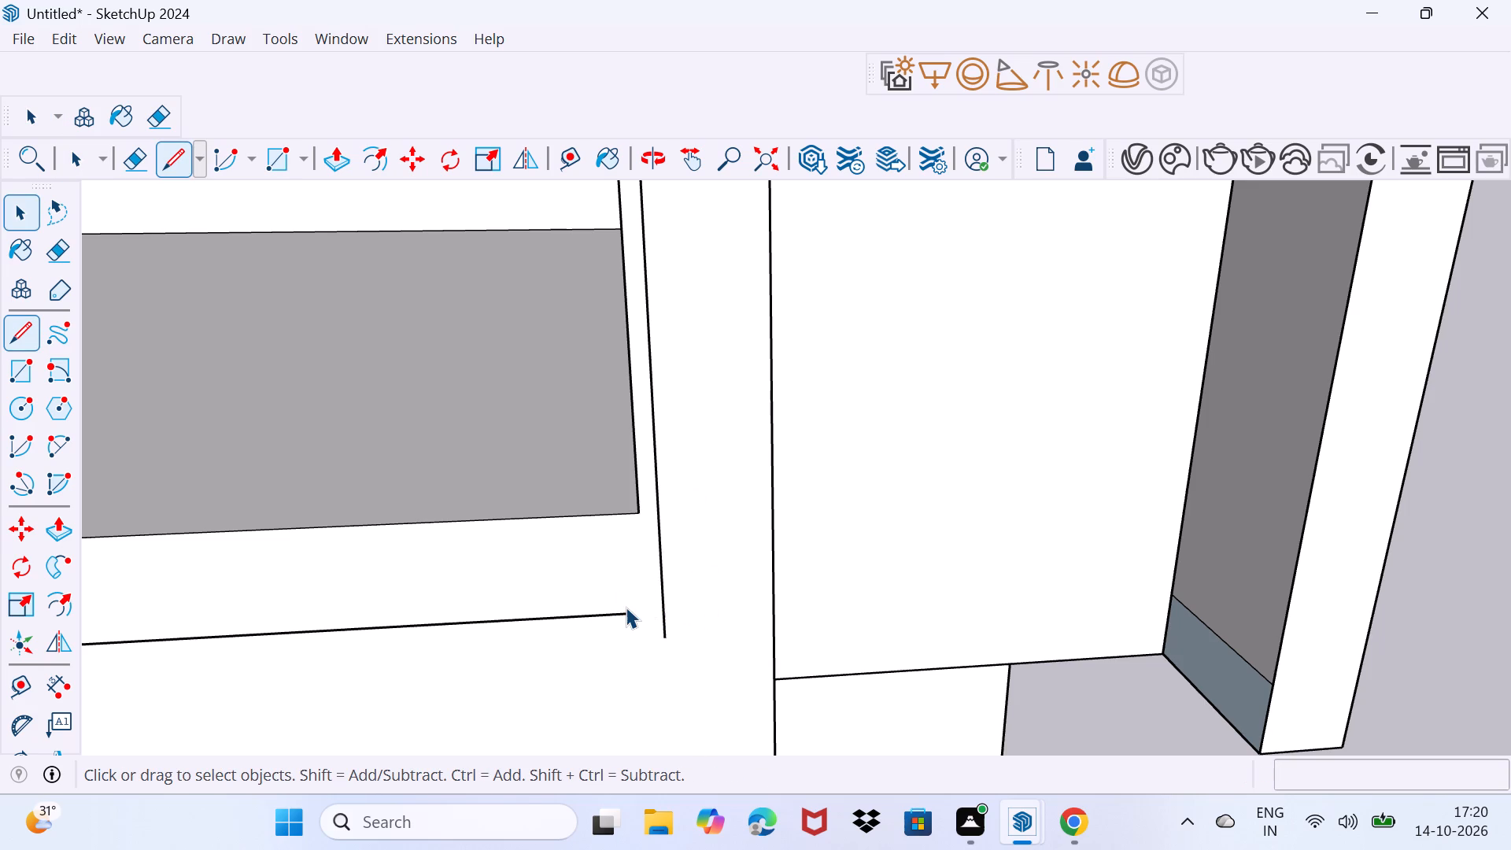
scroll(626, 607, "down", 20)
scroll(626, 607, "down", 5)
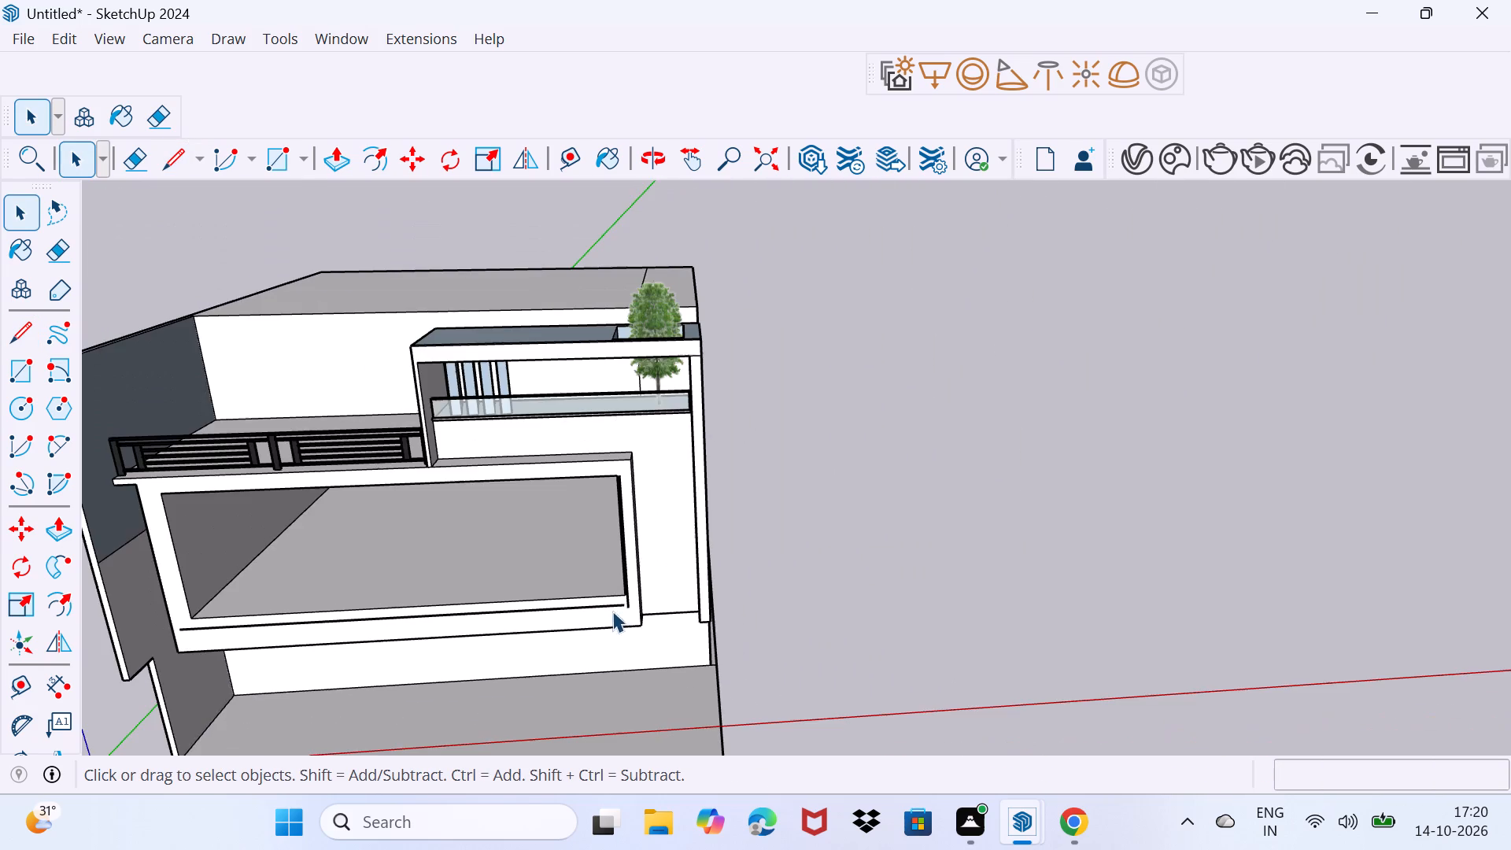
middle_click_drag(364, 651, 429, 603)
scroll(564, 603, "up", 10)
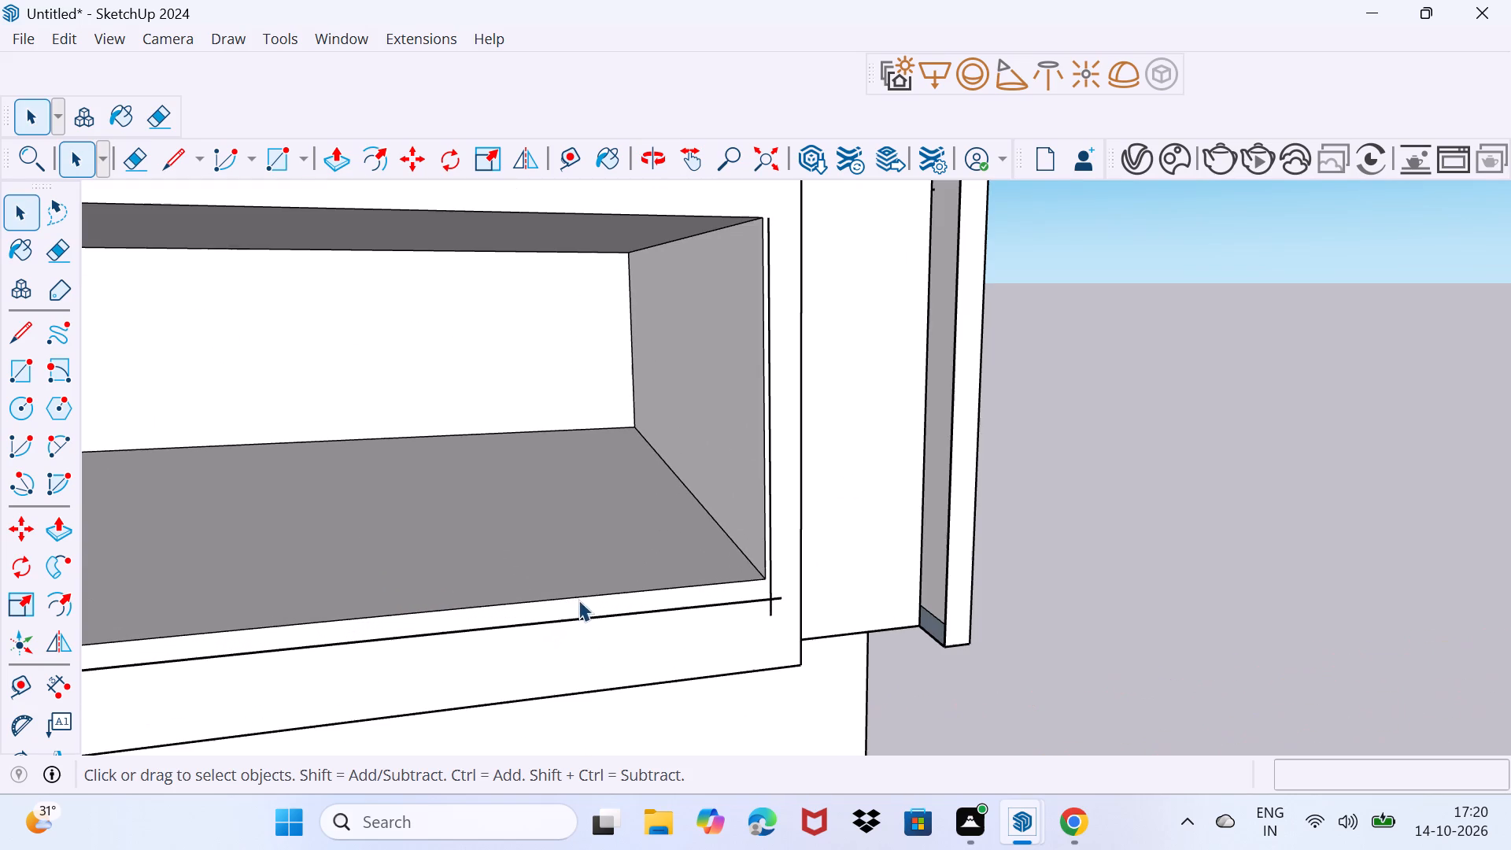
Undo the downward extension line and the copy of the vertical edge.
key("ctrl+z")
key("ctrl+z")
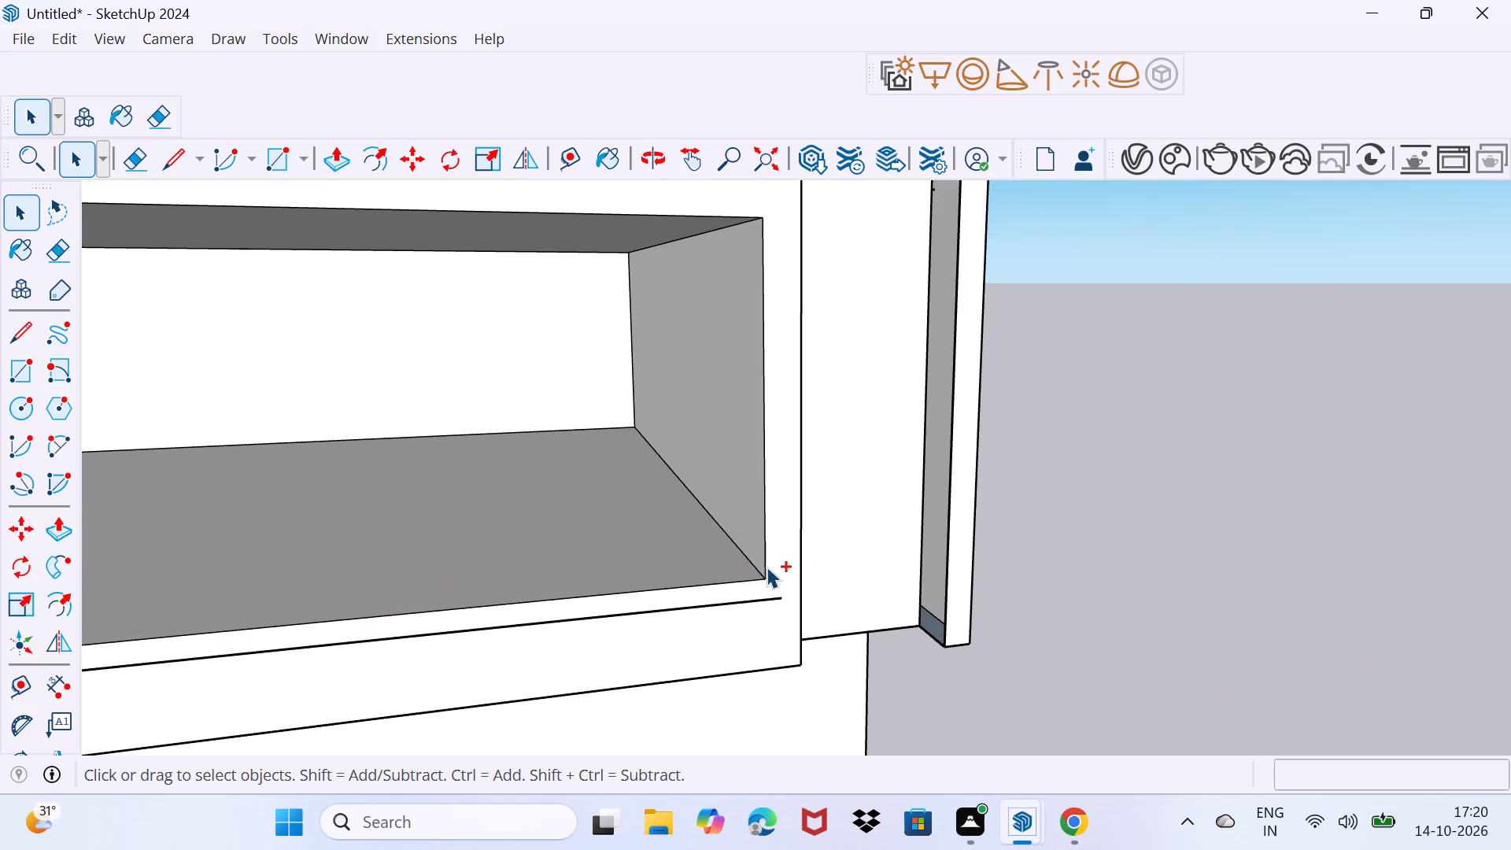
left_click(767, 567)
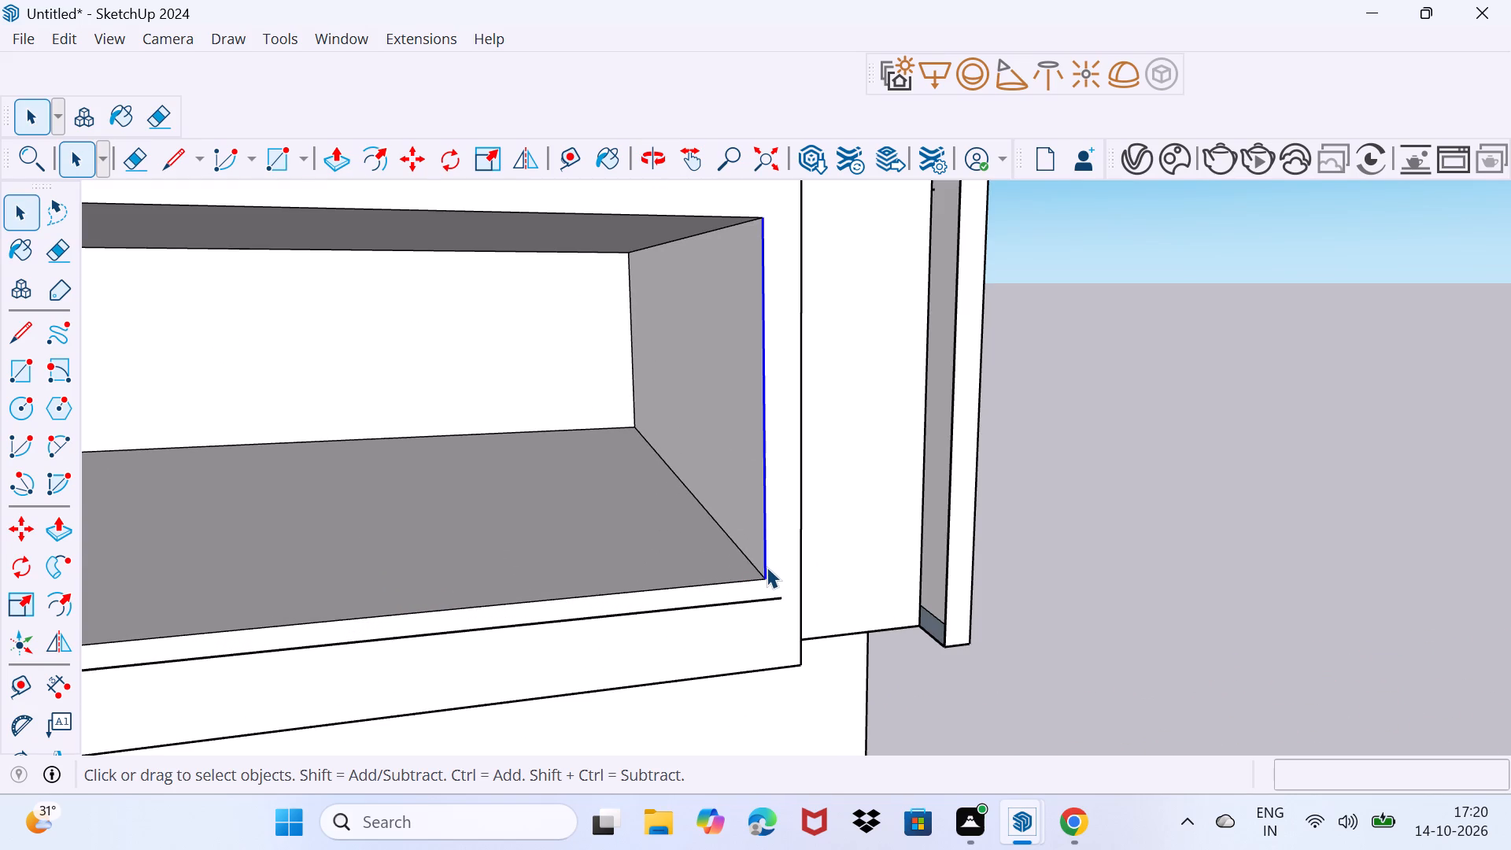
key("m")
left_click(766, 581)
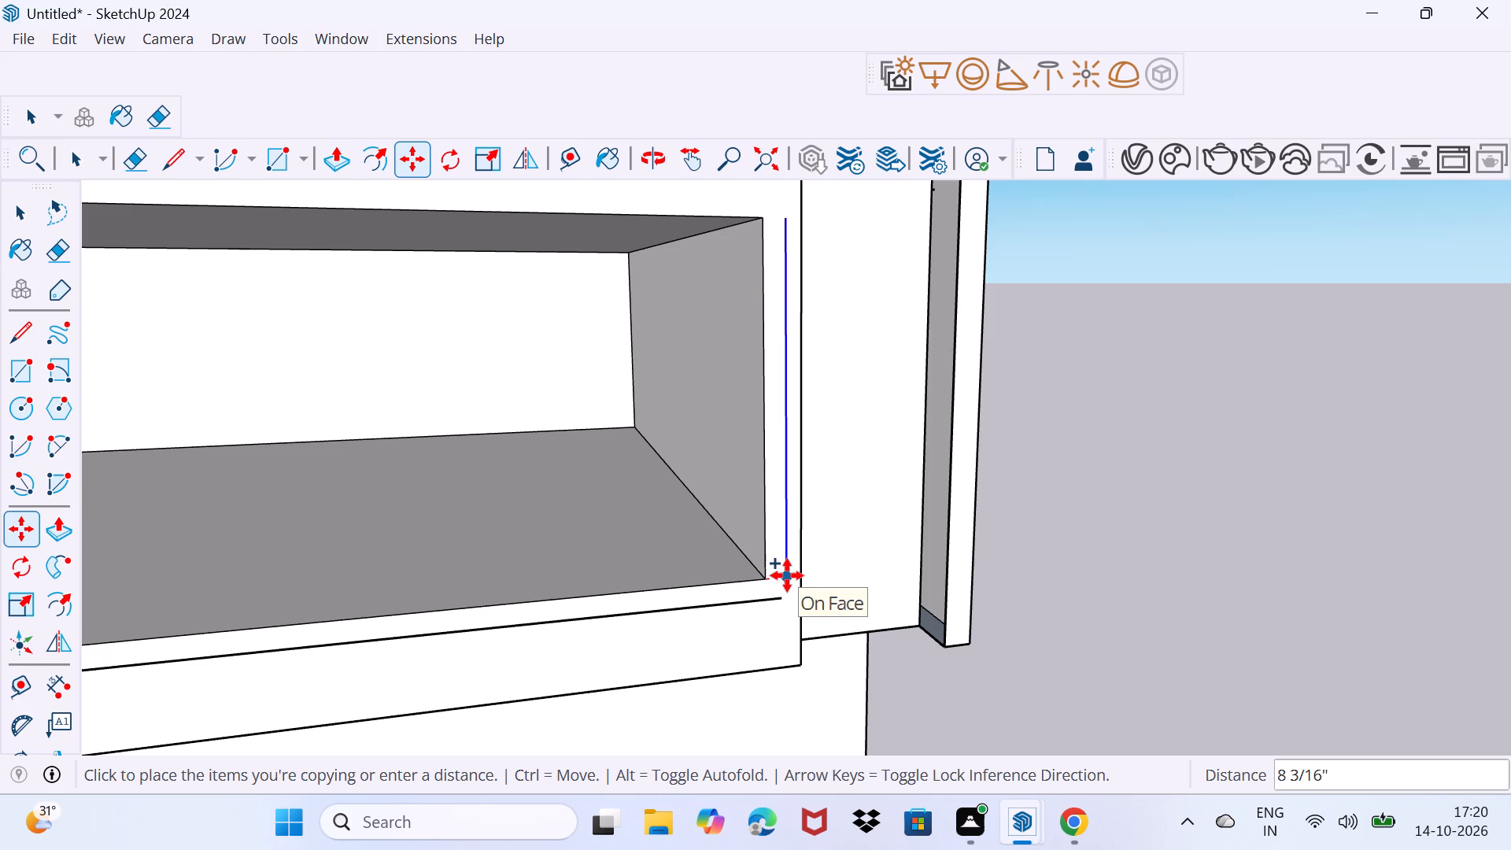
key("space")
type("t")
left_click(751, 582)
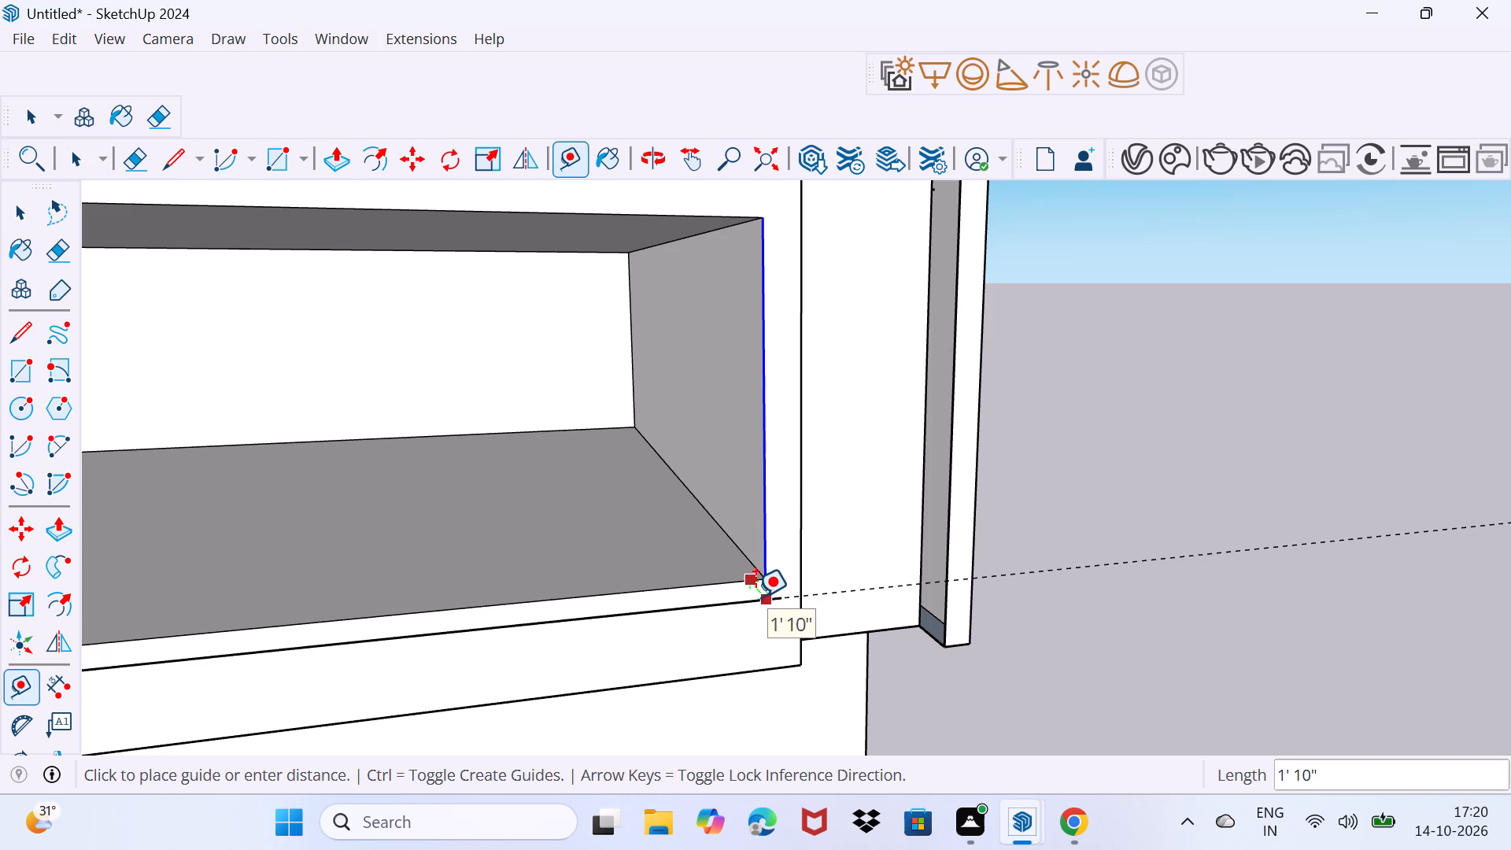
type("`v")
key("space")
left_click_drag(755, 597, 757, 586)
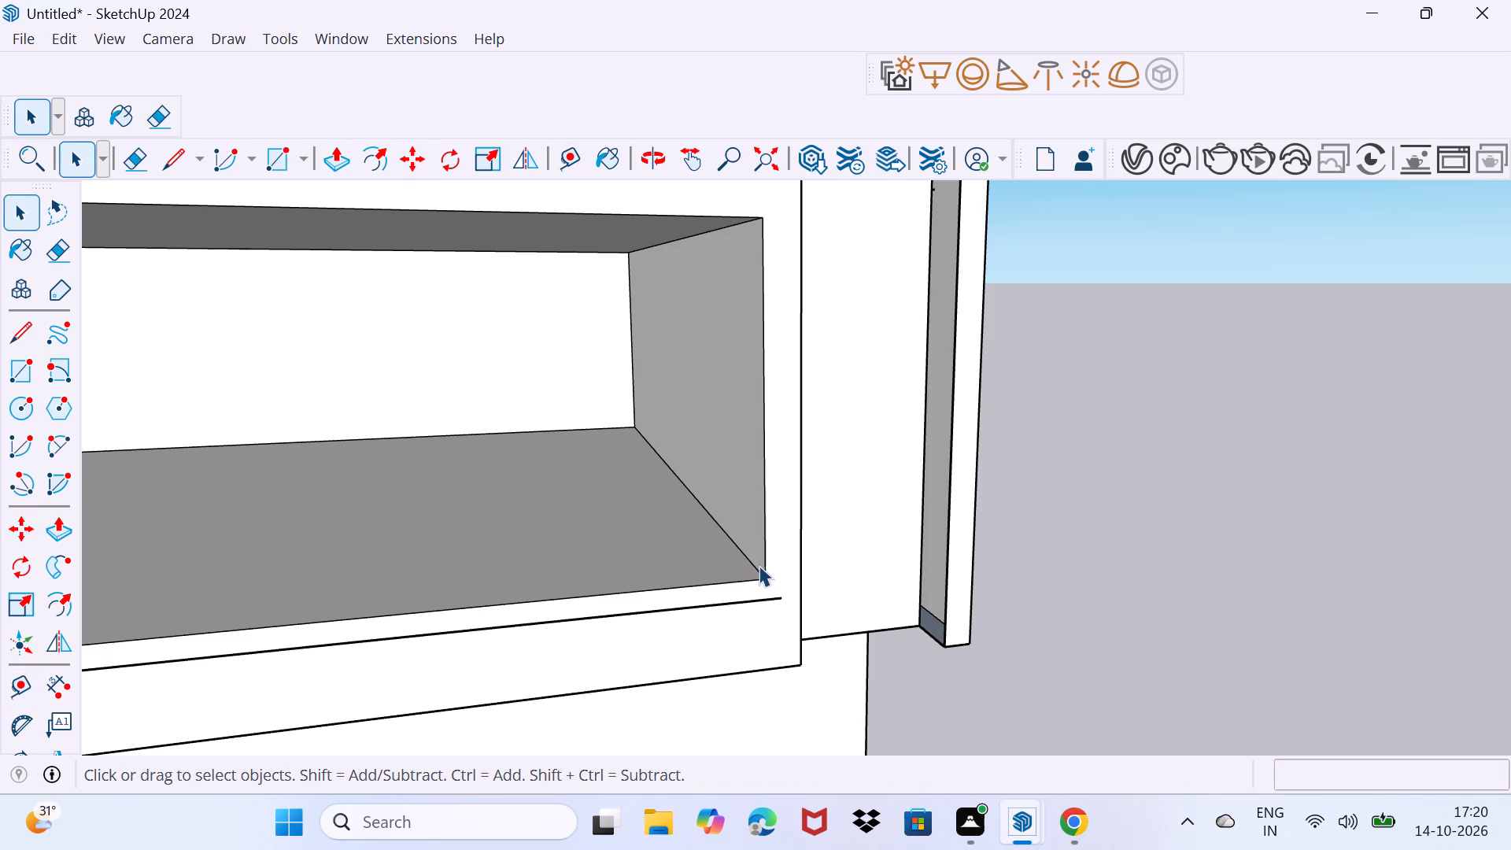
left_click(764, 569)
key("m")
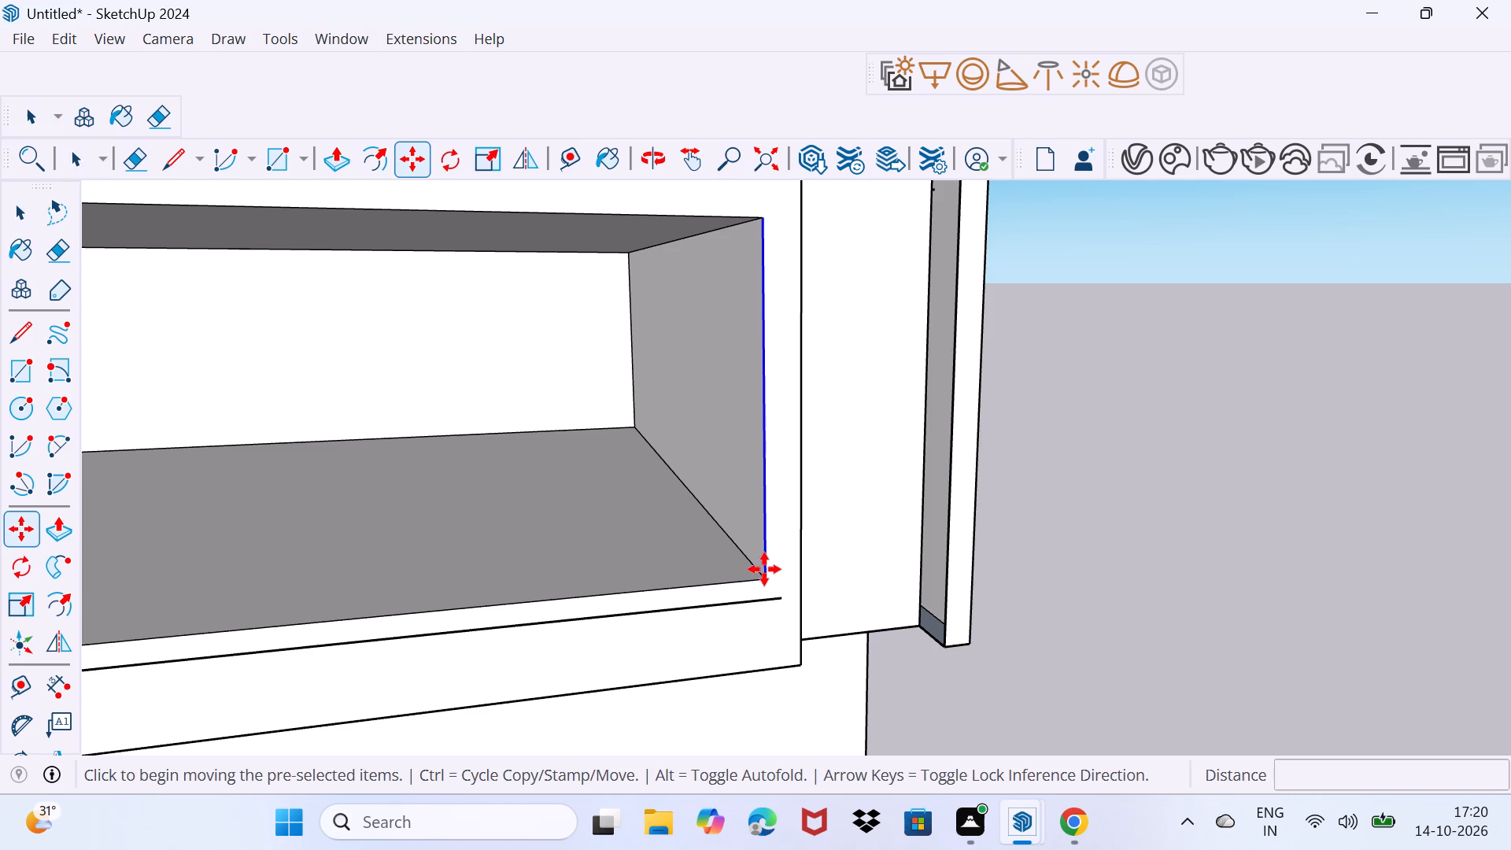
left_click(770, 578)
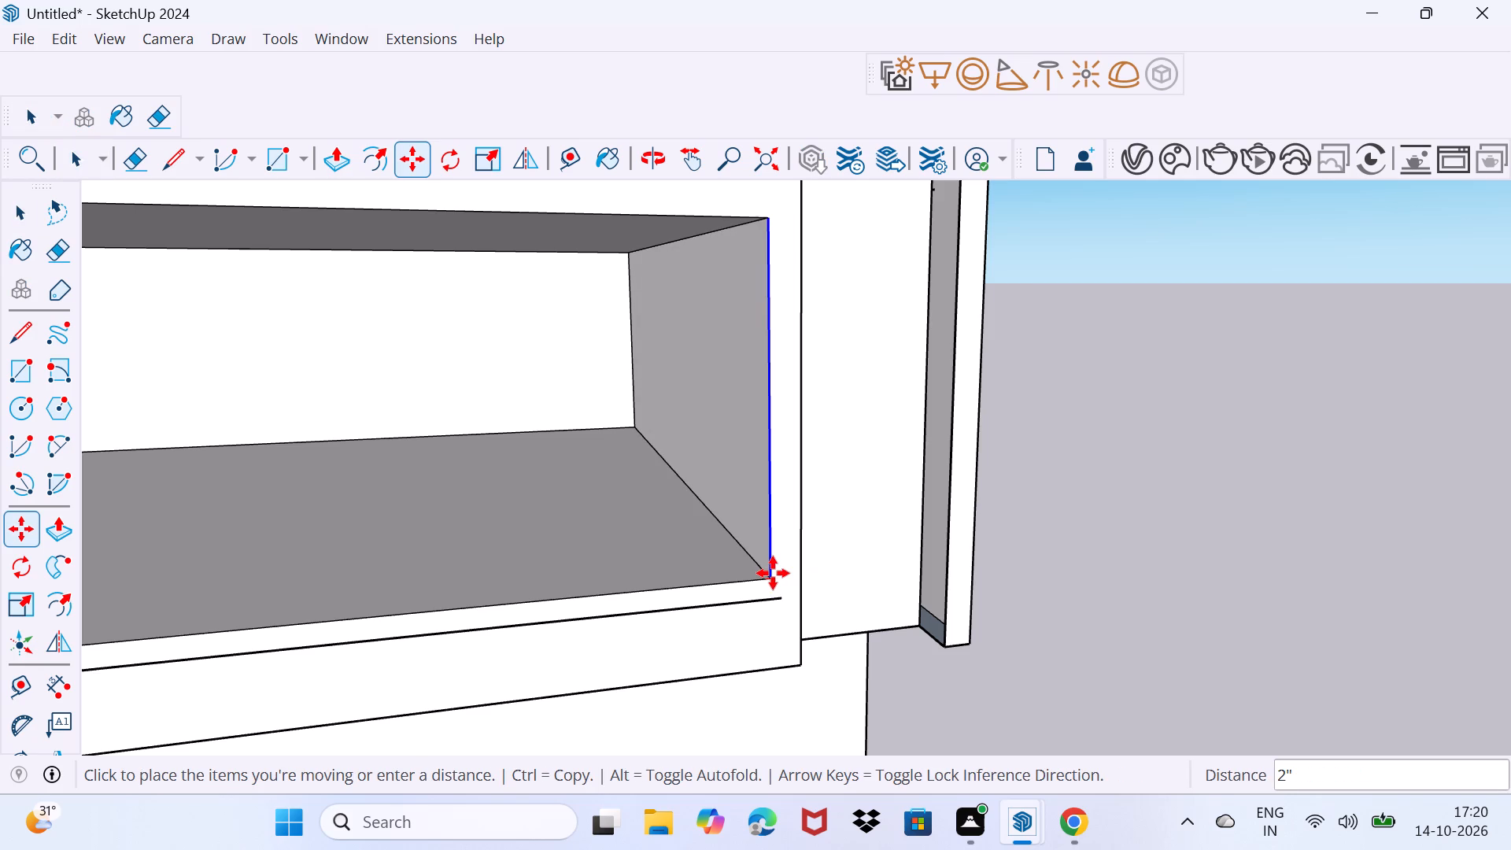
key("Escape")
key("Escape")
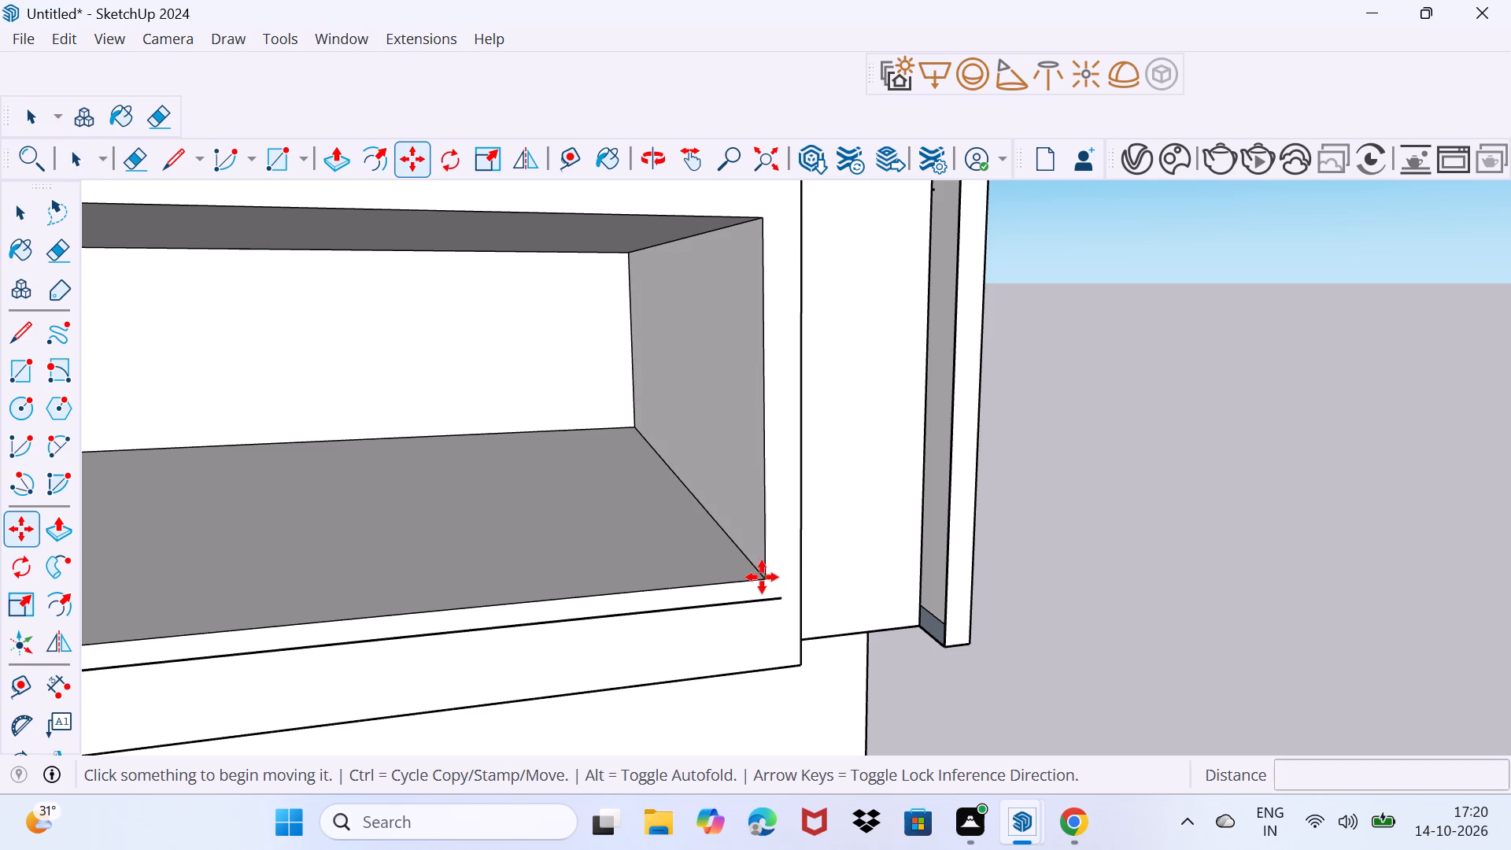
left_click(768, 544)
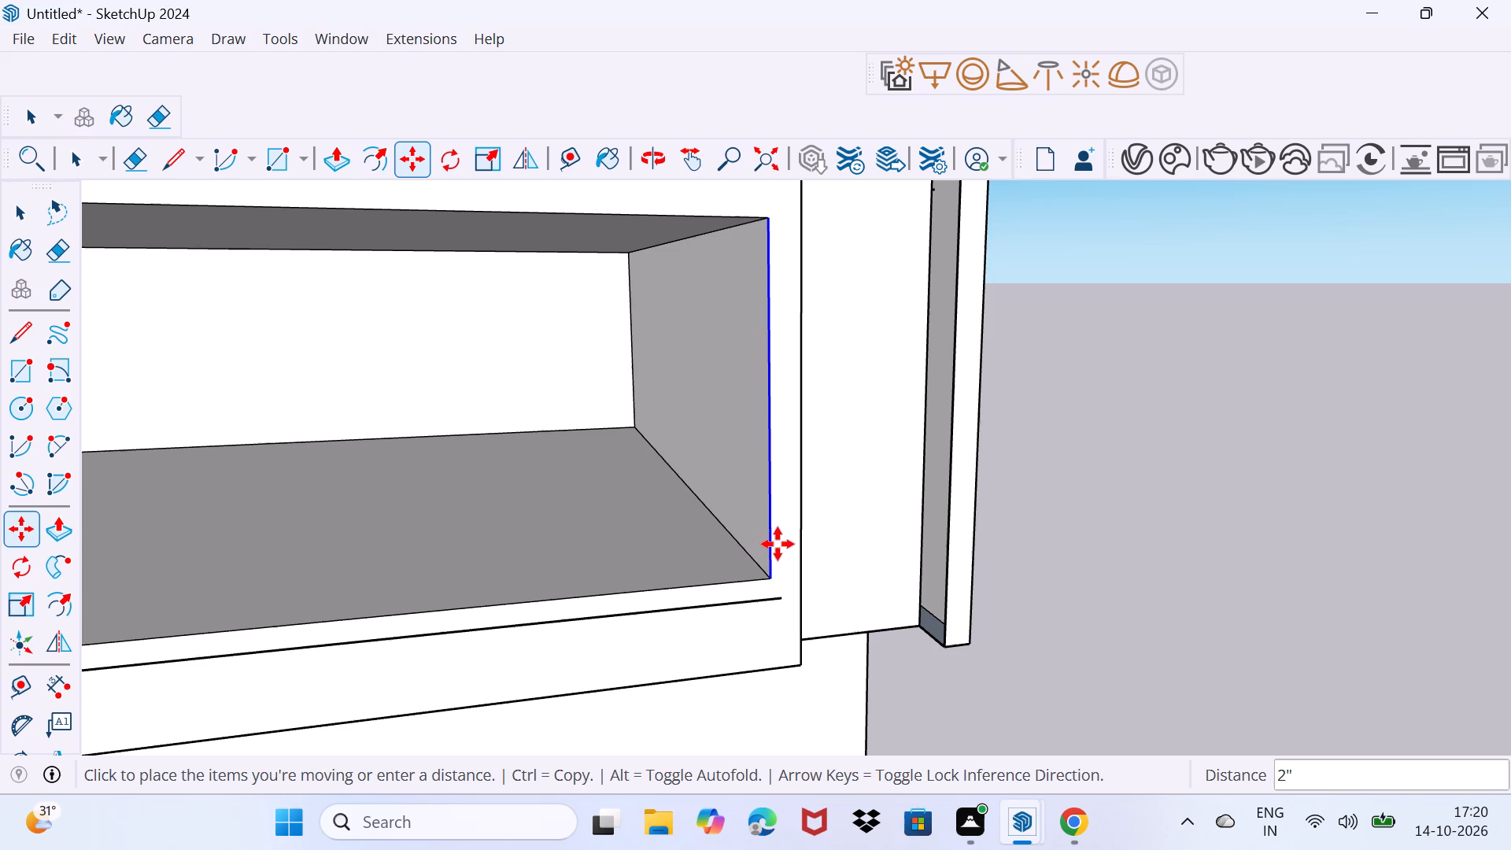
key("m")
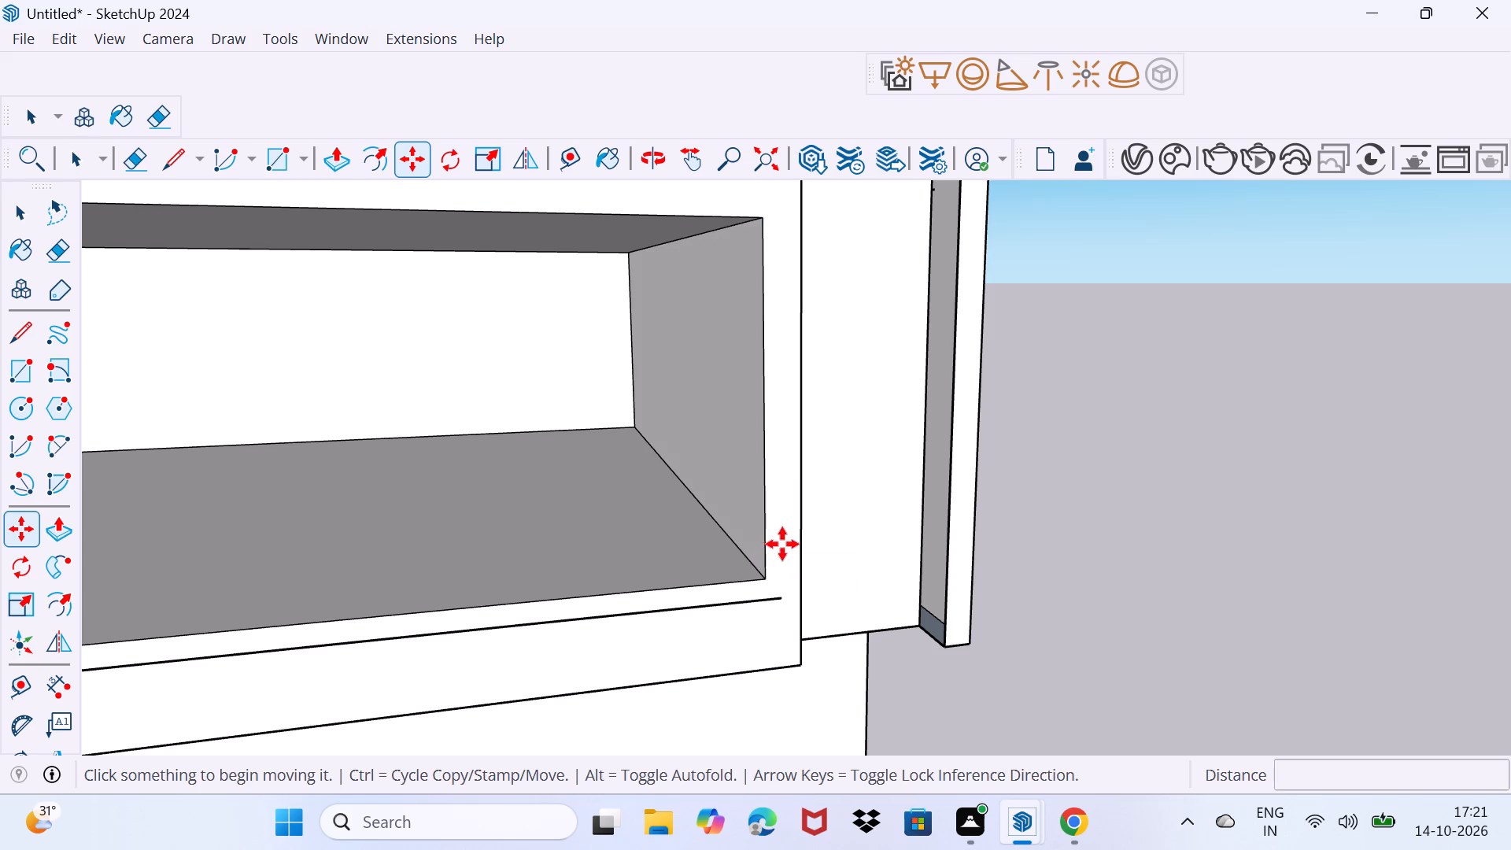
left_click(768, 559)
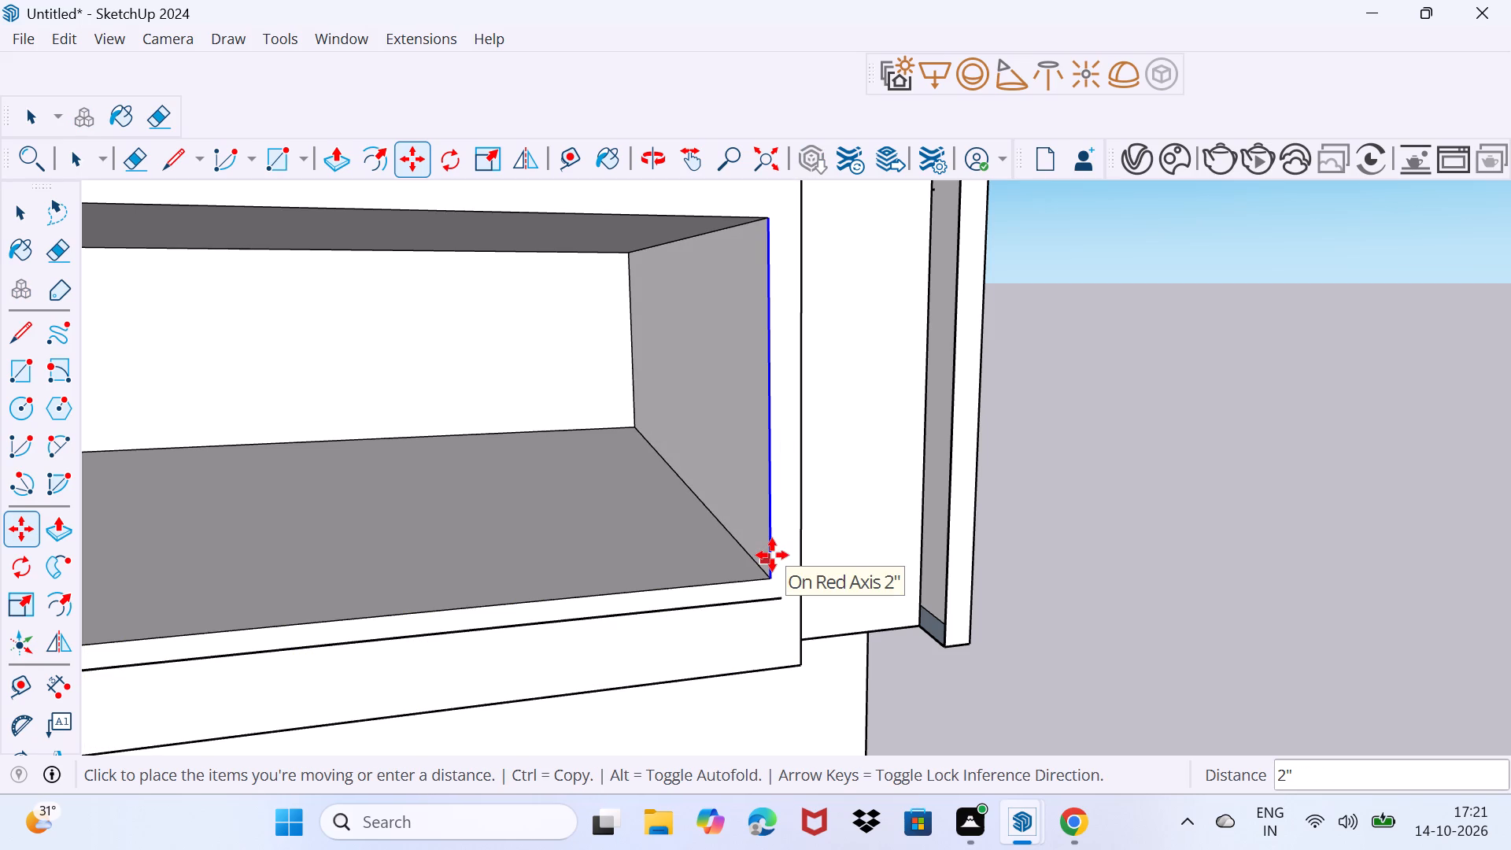
Undo the copy of the opening's lower edge and the last deletion of leftover freehand lines beside the building.
key("ctrl+z")
key("ctrl+z")
key("ctrl+z")
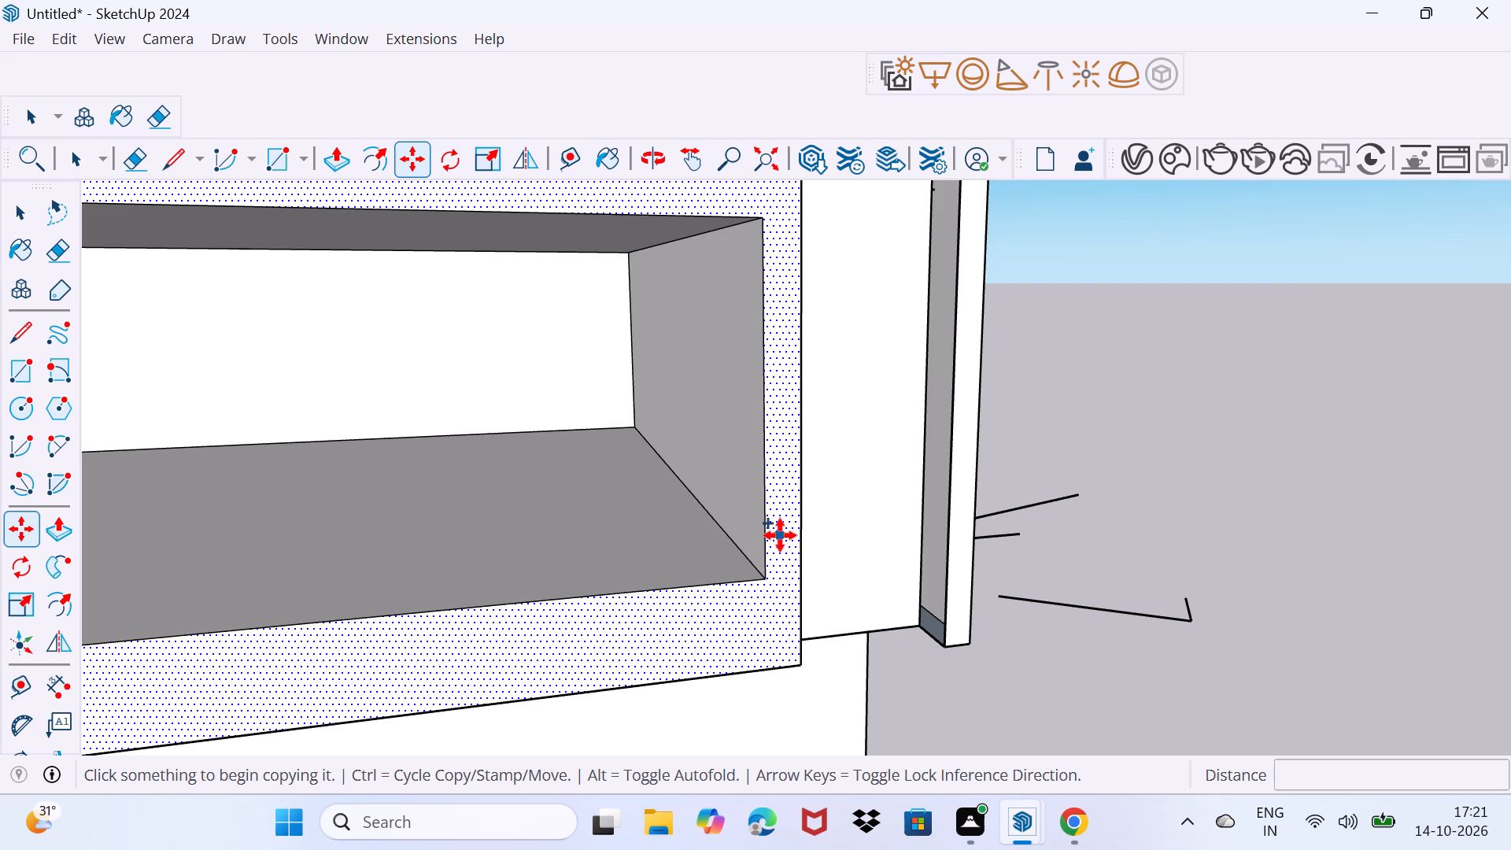
Redo the deletion of the leftover freehand lines beside the building, keeping the copy of the opening's lower edge undone.
key("ctrl+y")
key("ctrl+y")
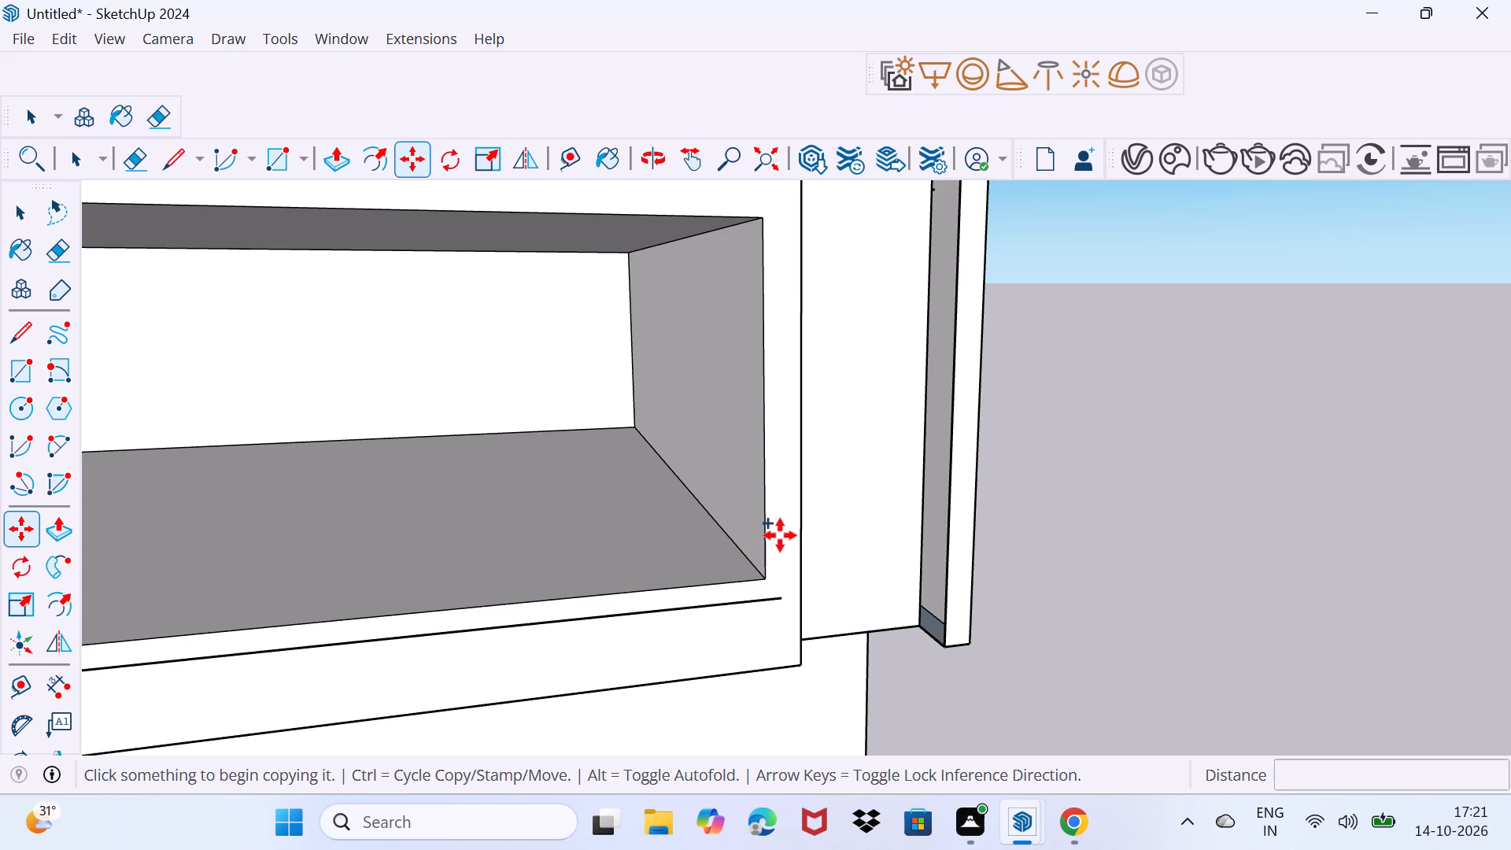
key("ctrl+z")
key("space")
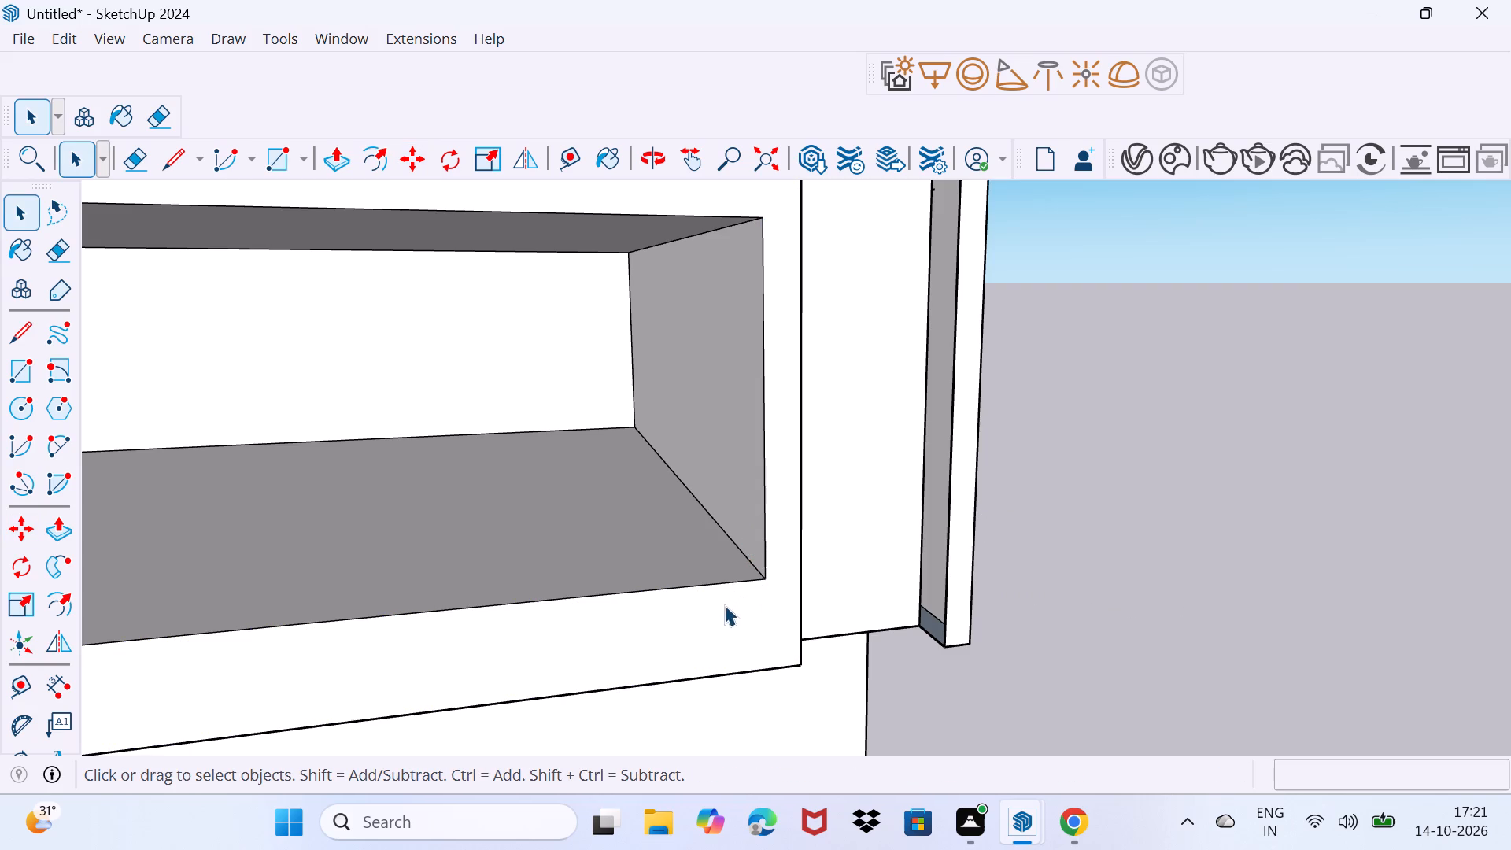
Copy the lower edge of the recessed front opening 5" straight down on the front face.
left_click(698, 586)
key("m")
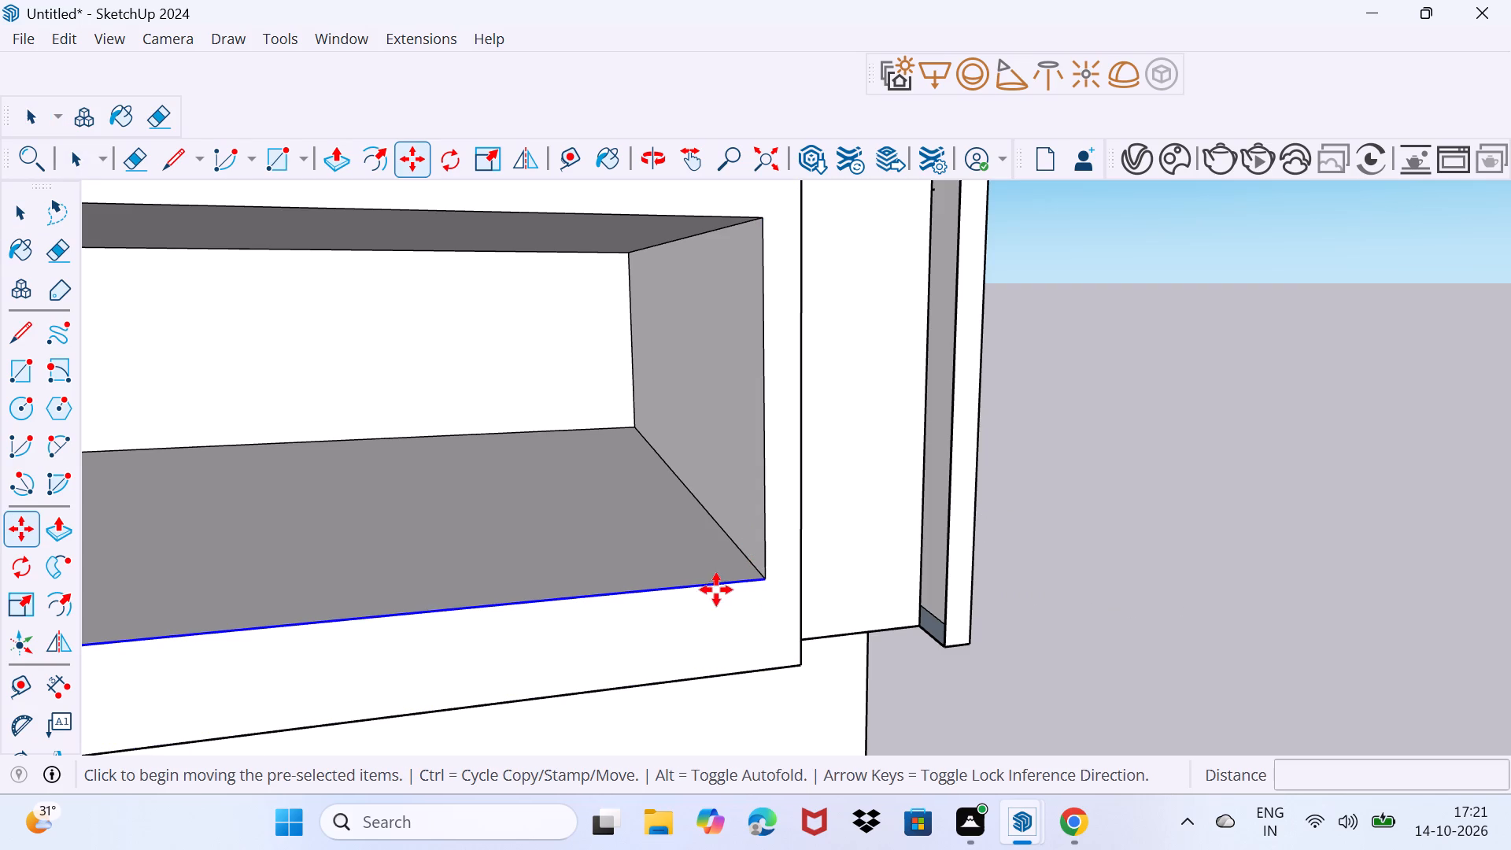
left_click(767, 573)
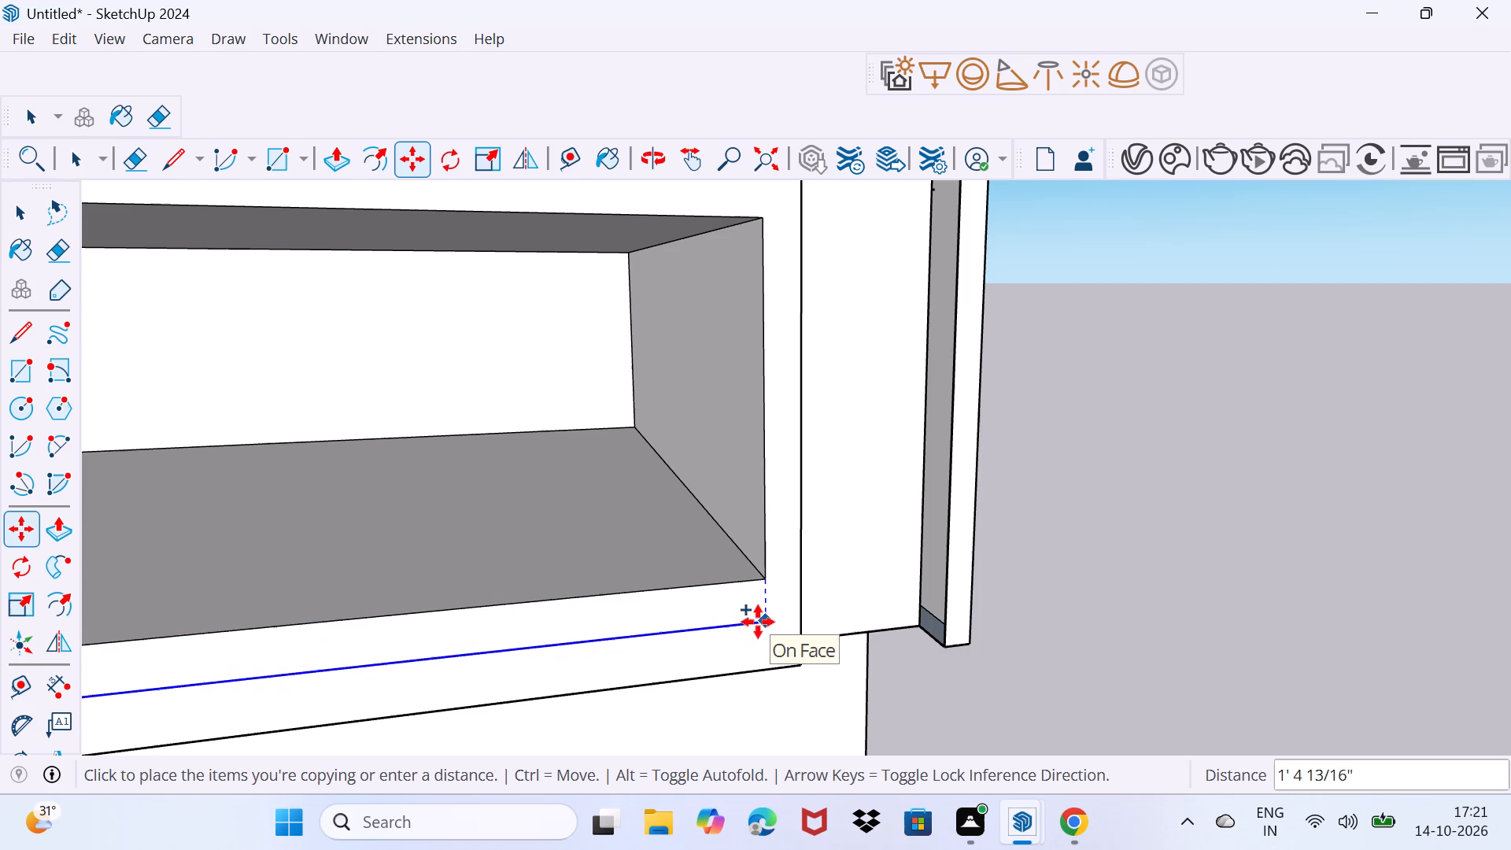
key("5")
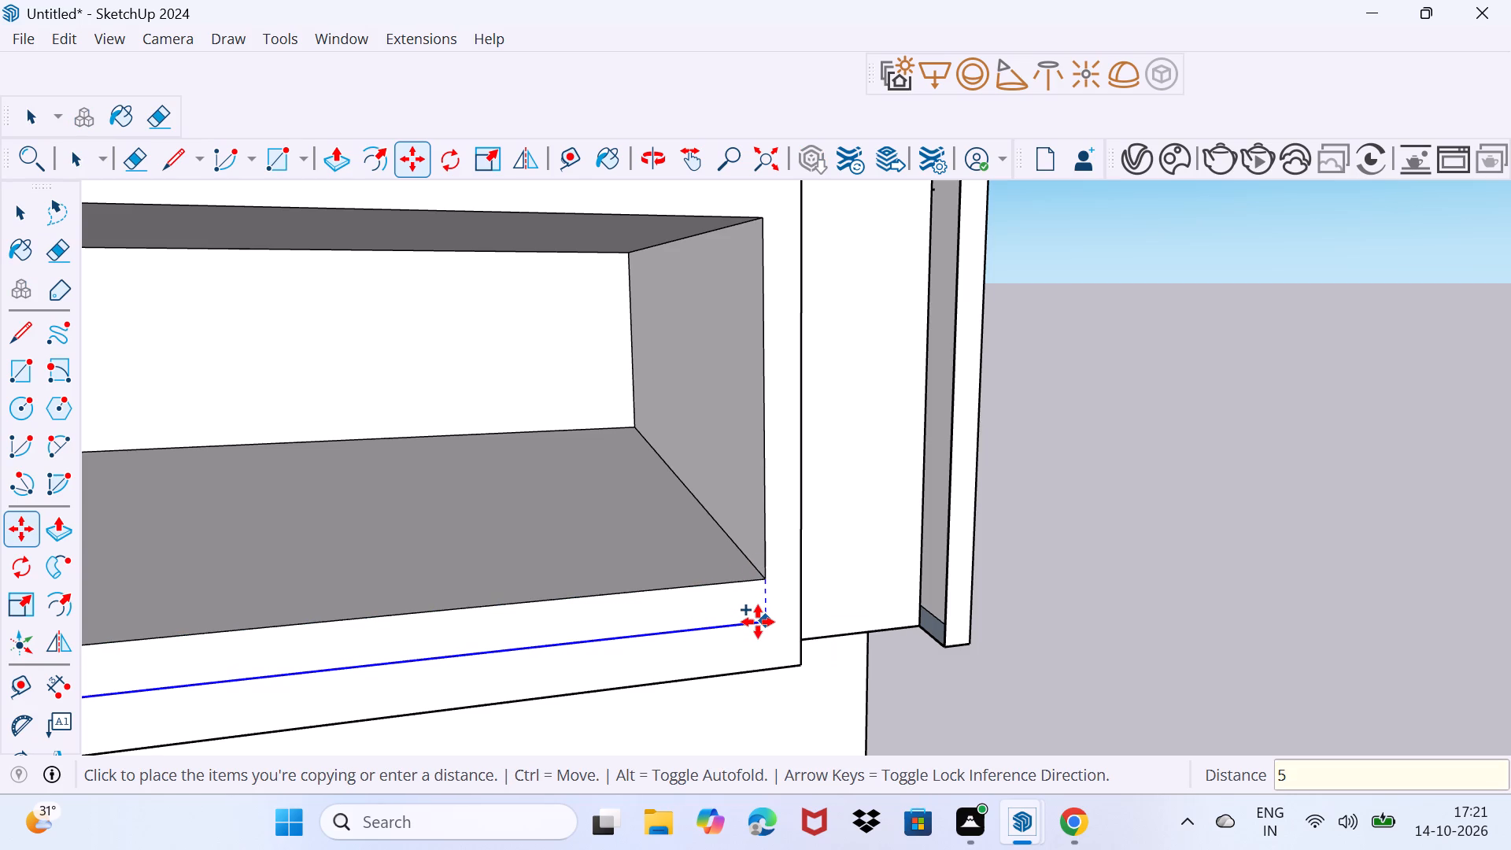
key("shift+quotedbl")
key("Return")
key("space")
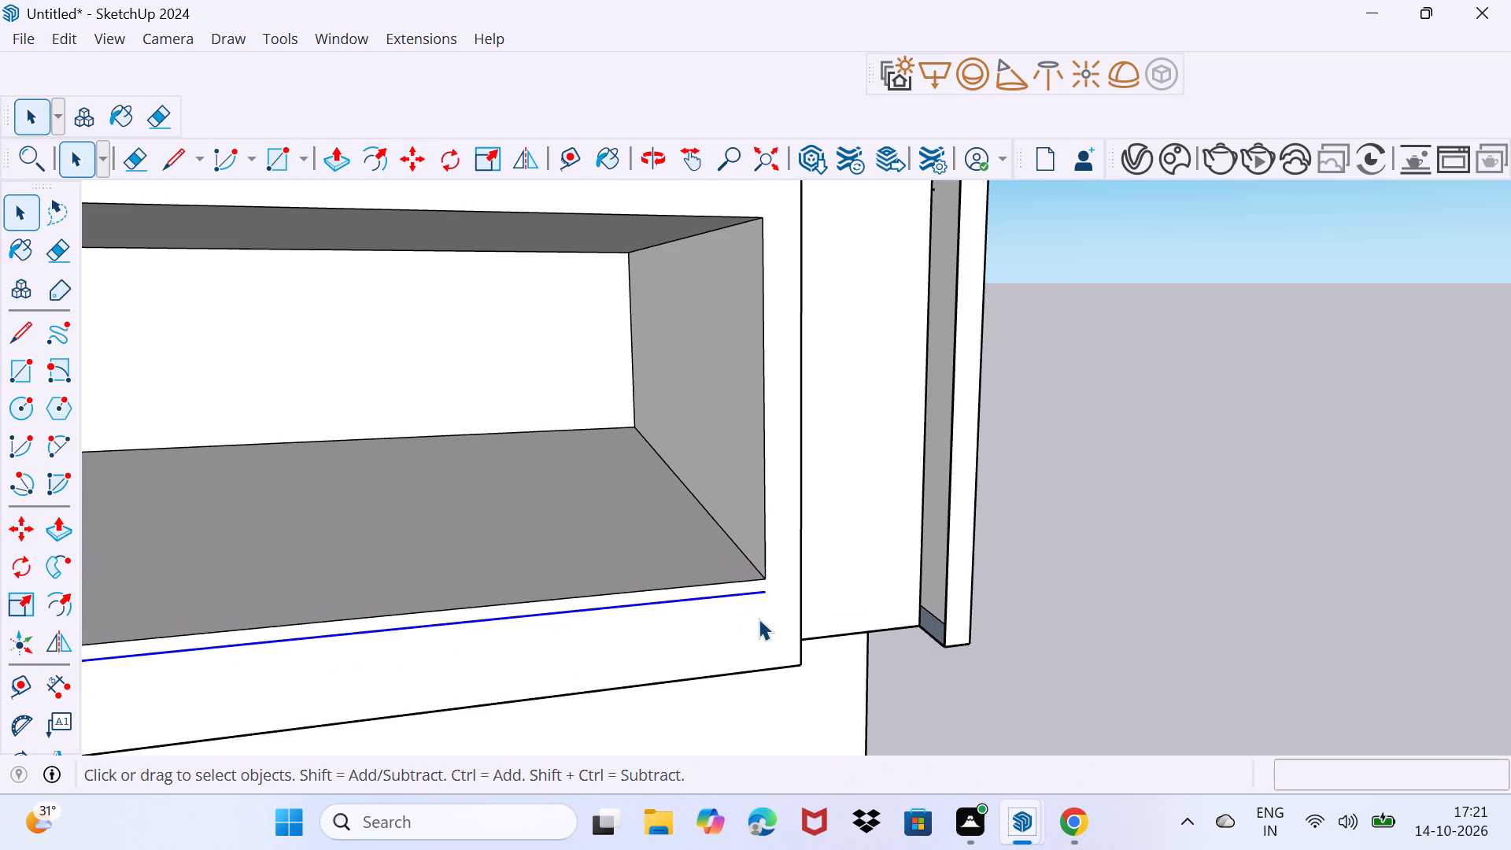
Copy the opening's right vertical edge 5" outward on the front face.
left_click(766, 530)
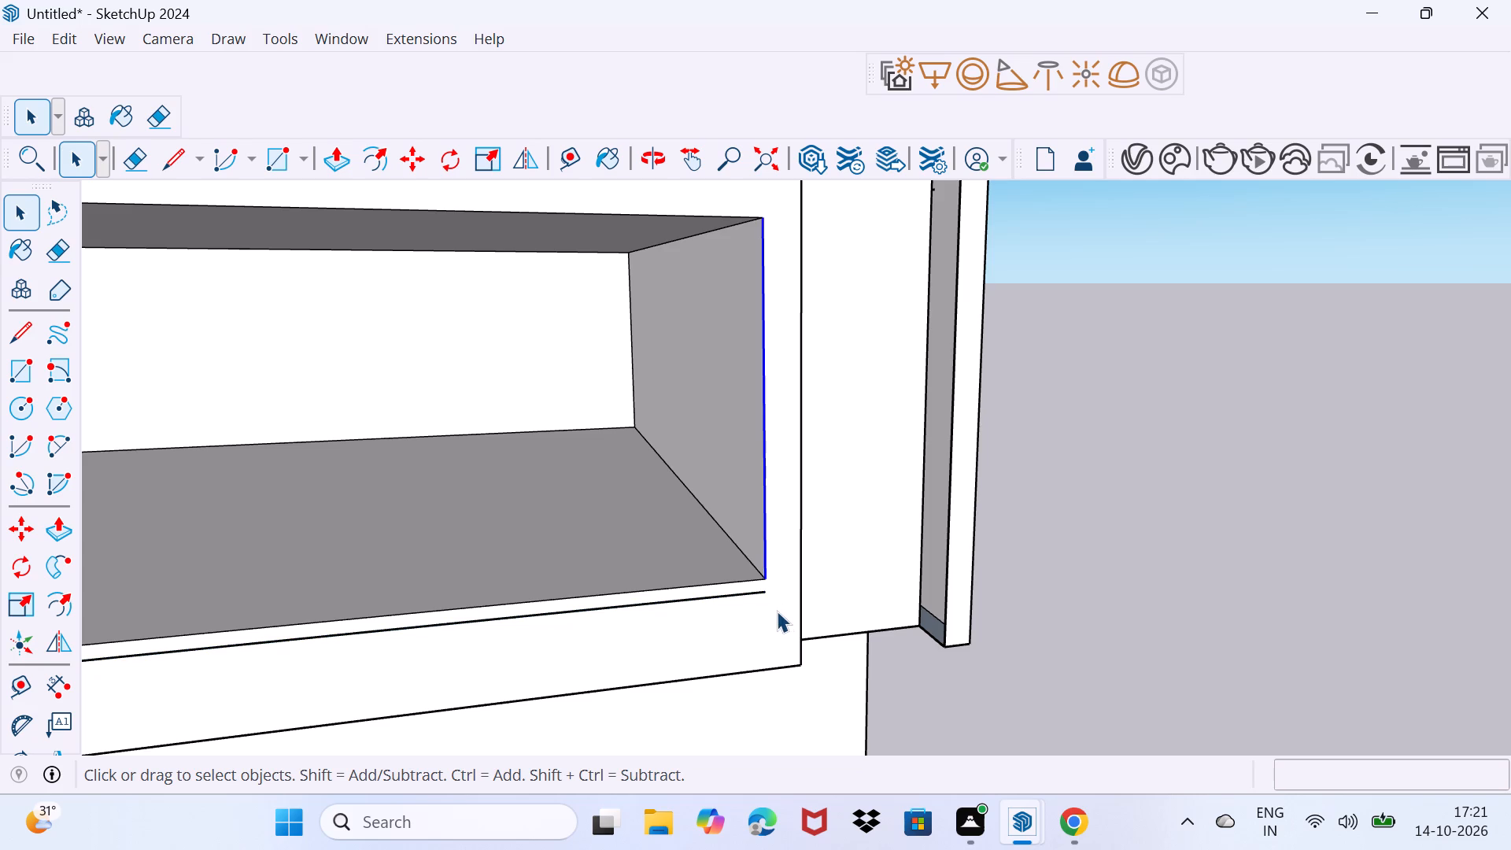
key("m")
left_click(761, 579)
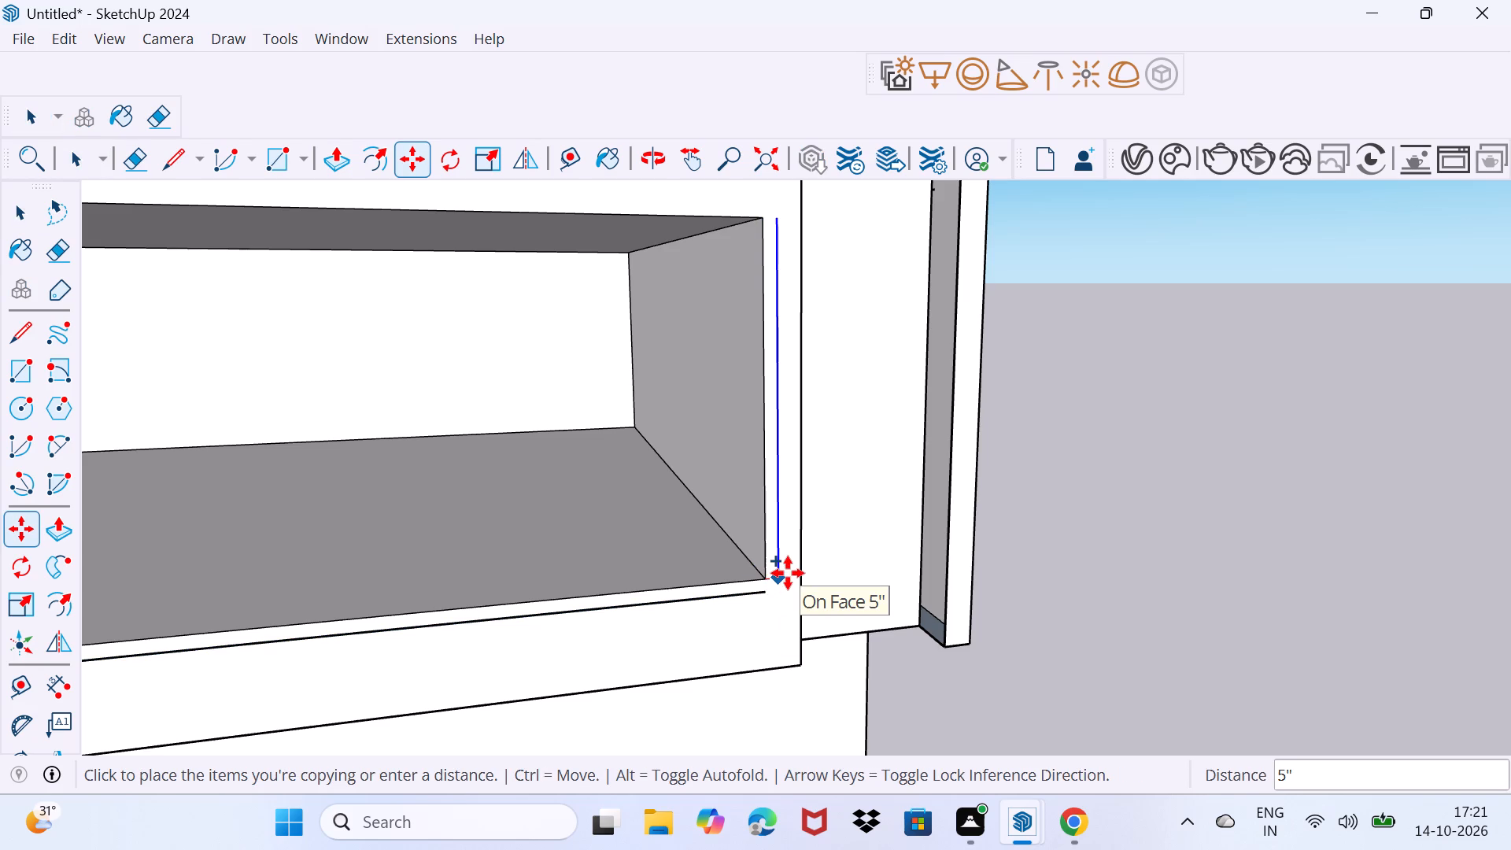
key("5")
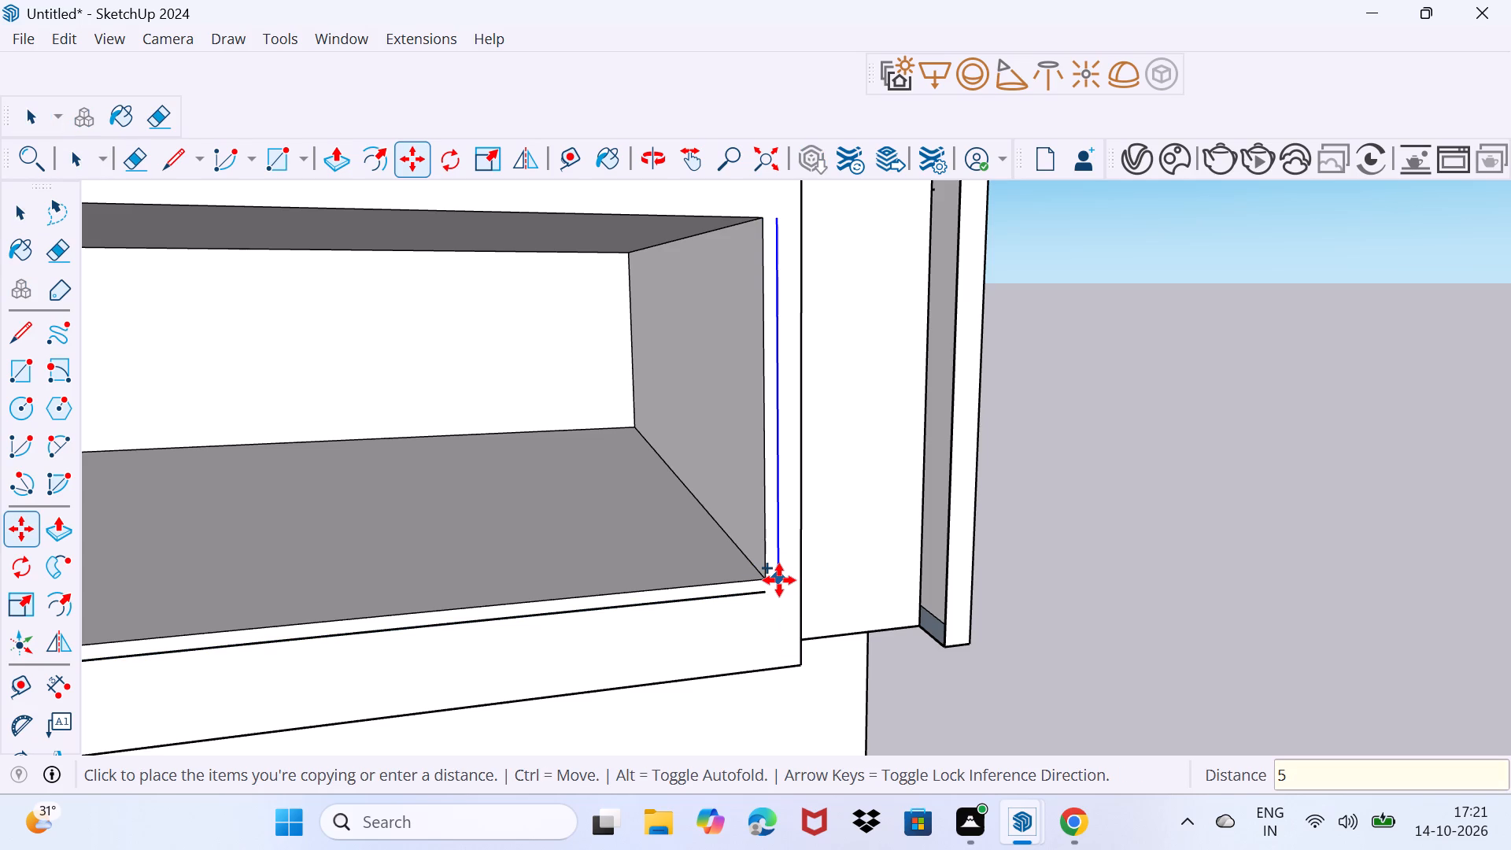
key("shift+quotedbl")
key("Return")
key("space")
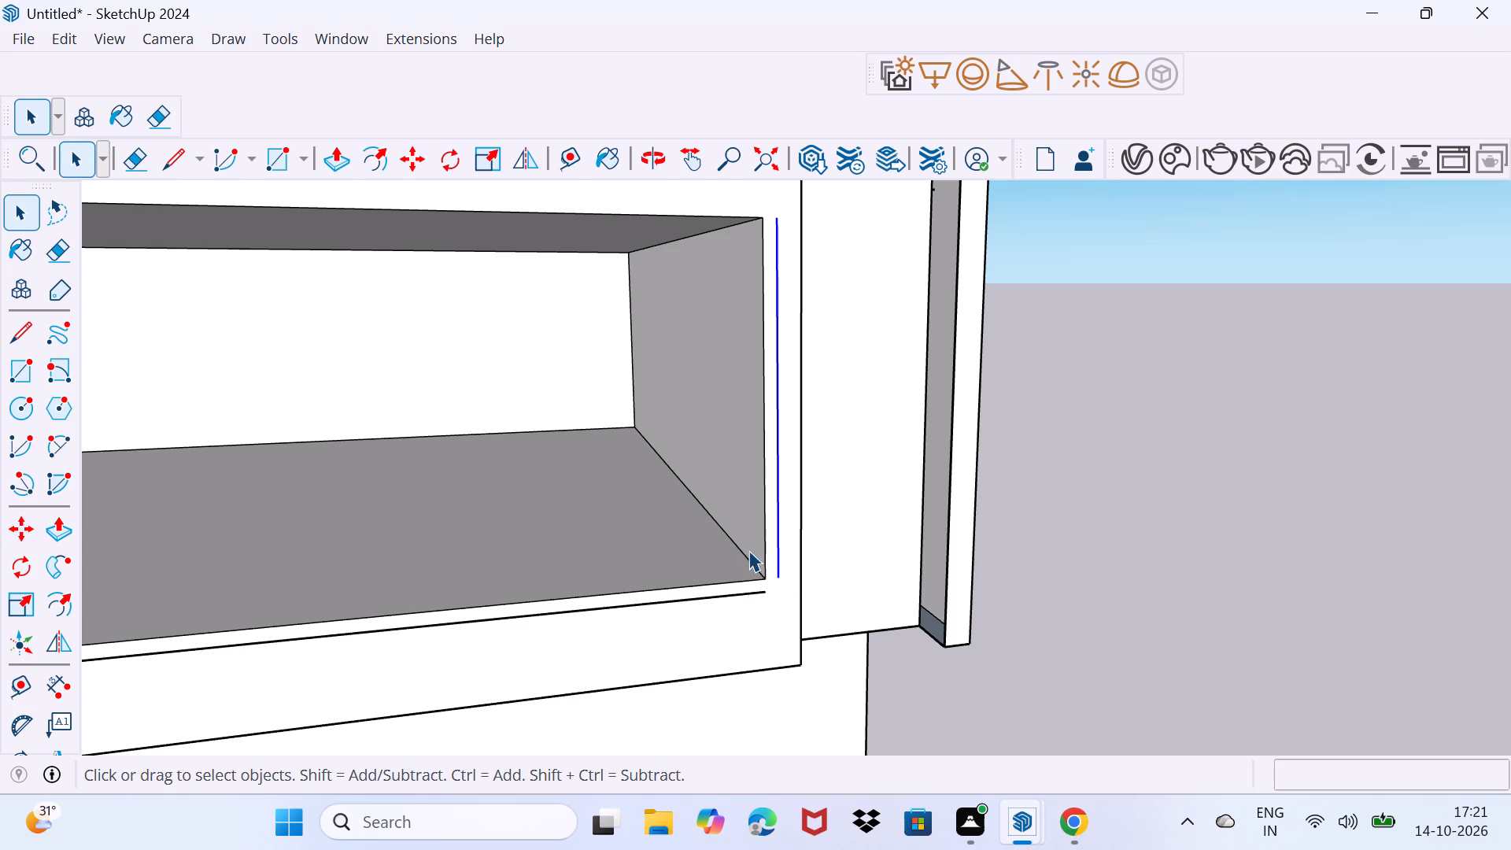
Copy the opening's top edge 5" upward on the front face.
middle_click_drag(726, 579, 754, 778)
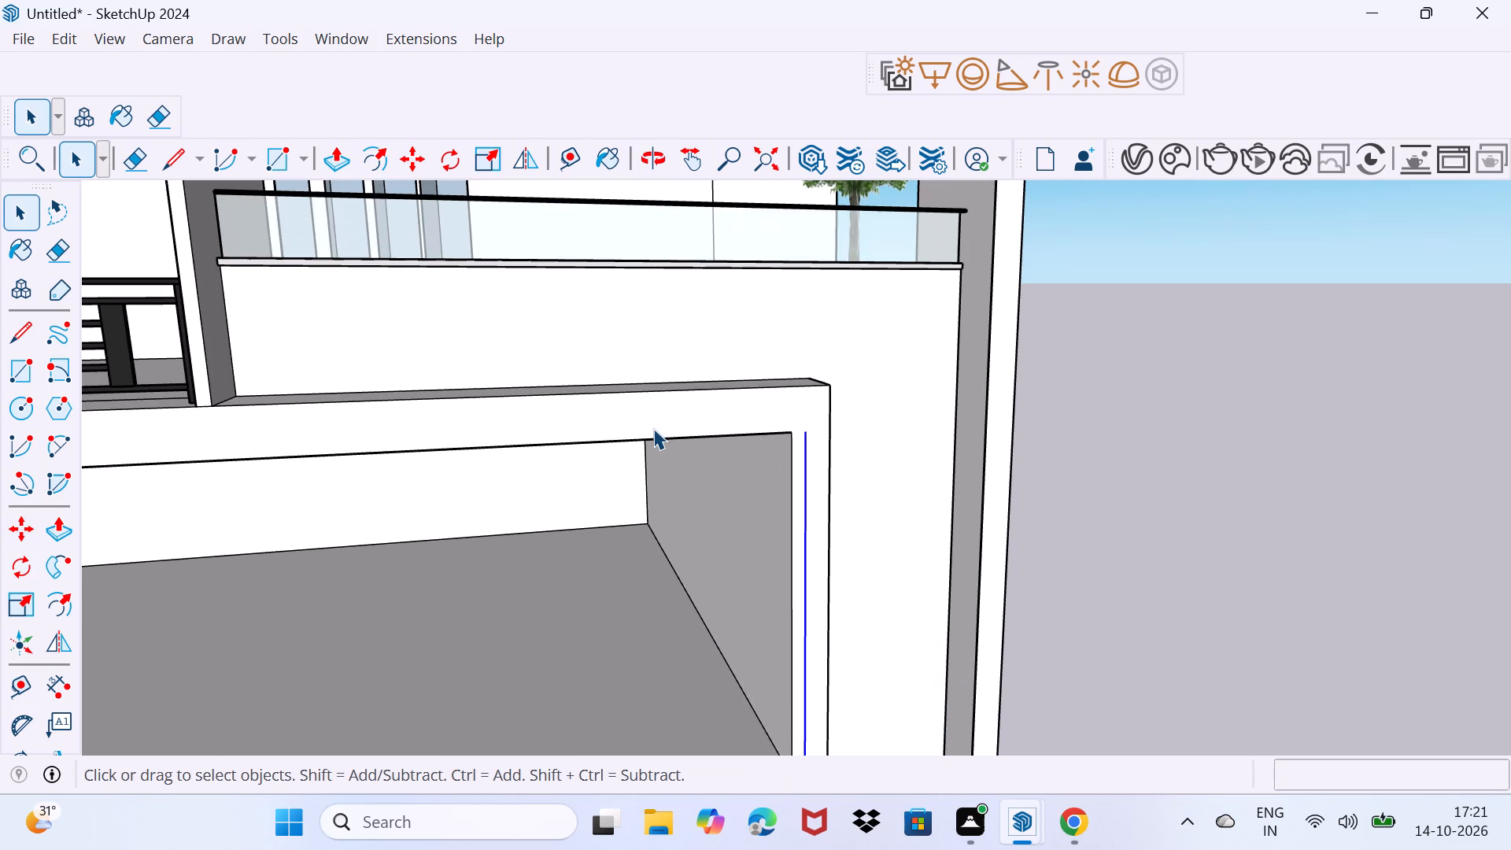
left_click(656, 438)
scroll(752, 445, "up", 1)
key("m")
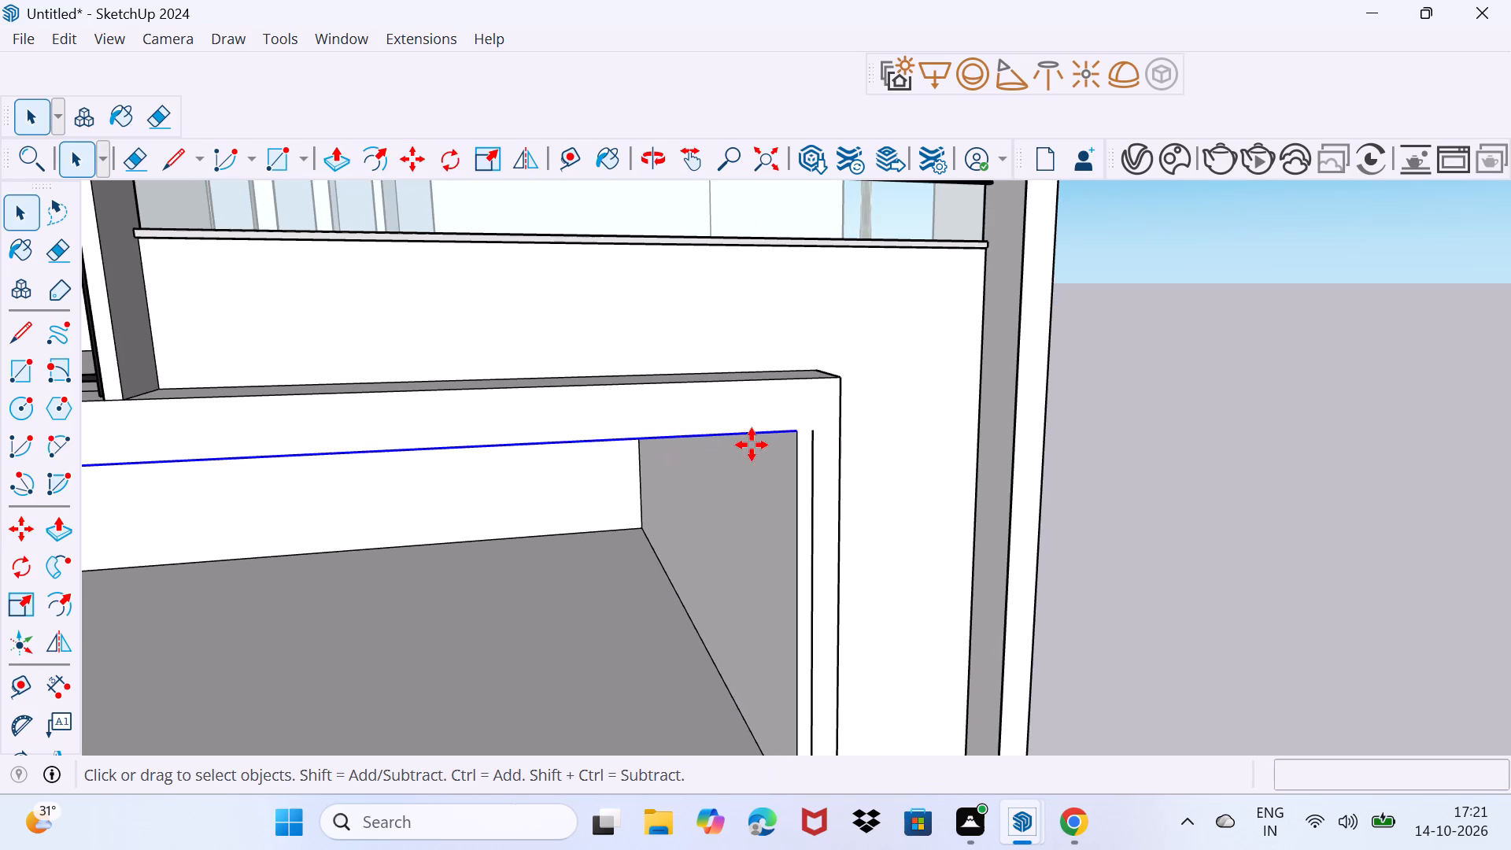
left_click(796, 434)
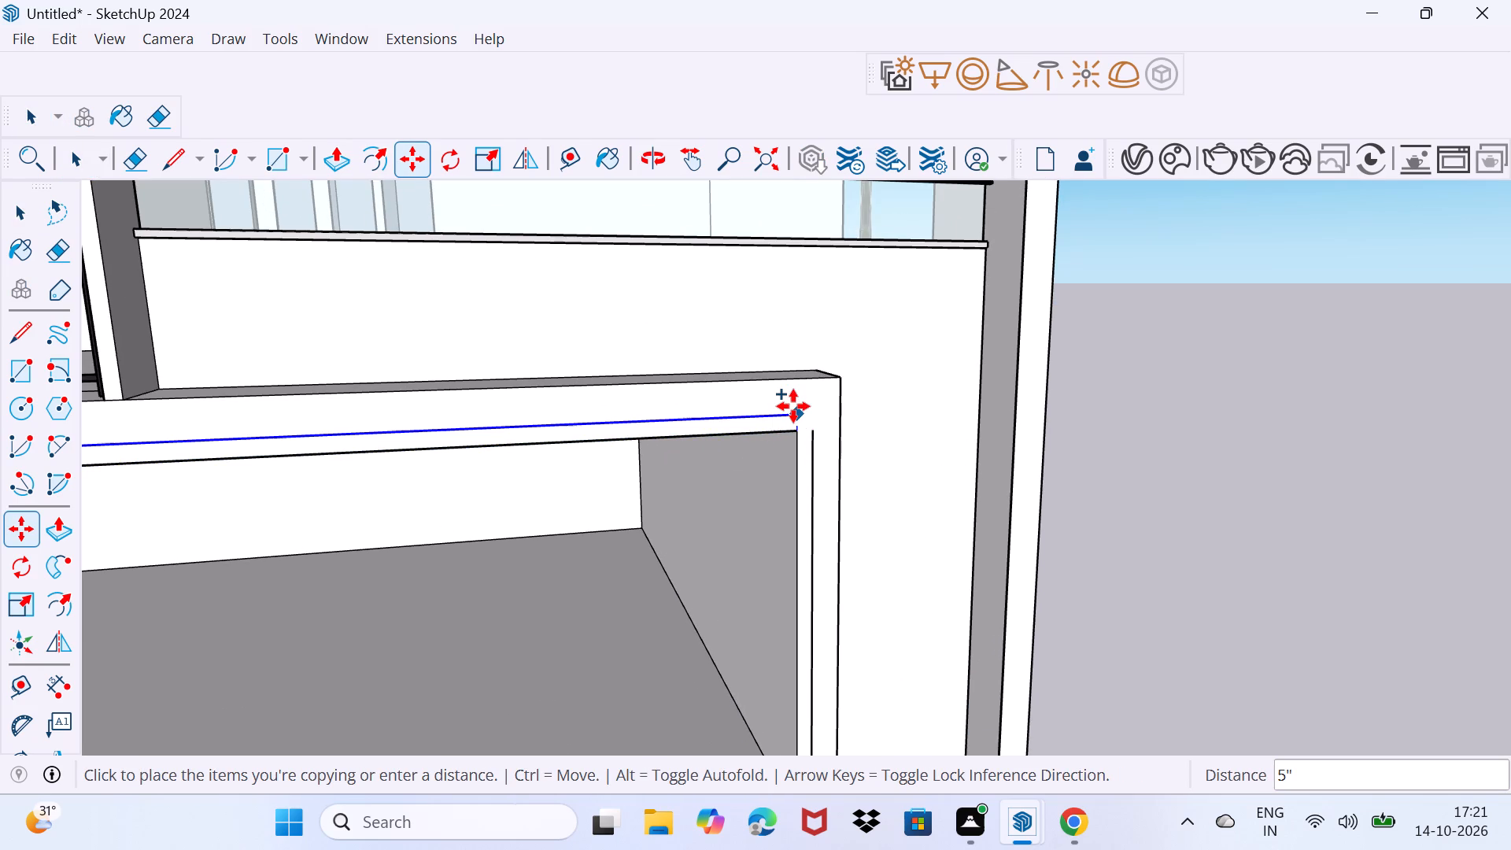
key("5")
key("shift+quotedbl")
key("Return")
key("space")
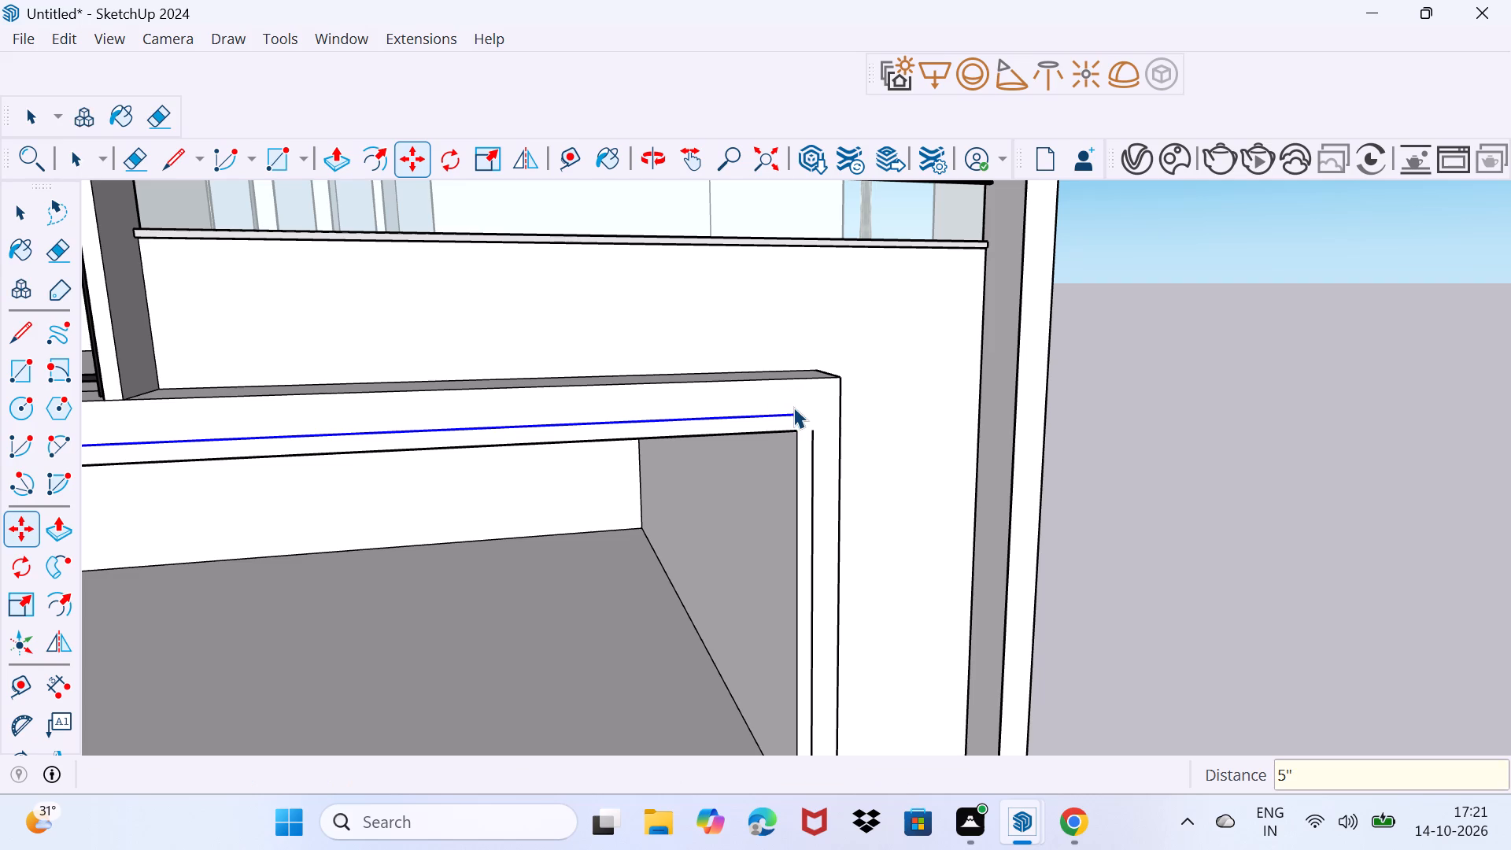
left_click_drag(764, 431, 770, 323)
Copy the opening's left vertical edge 5" outward on the front face.
scroll(778, 455, "down", 12)
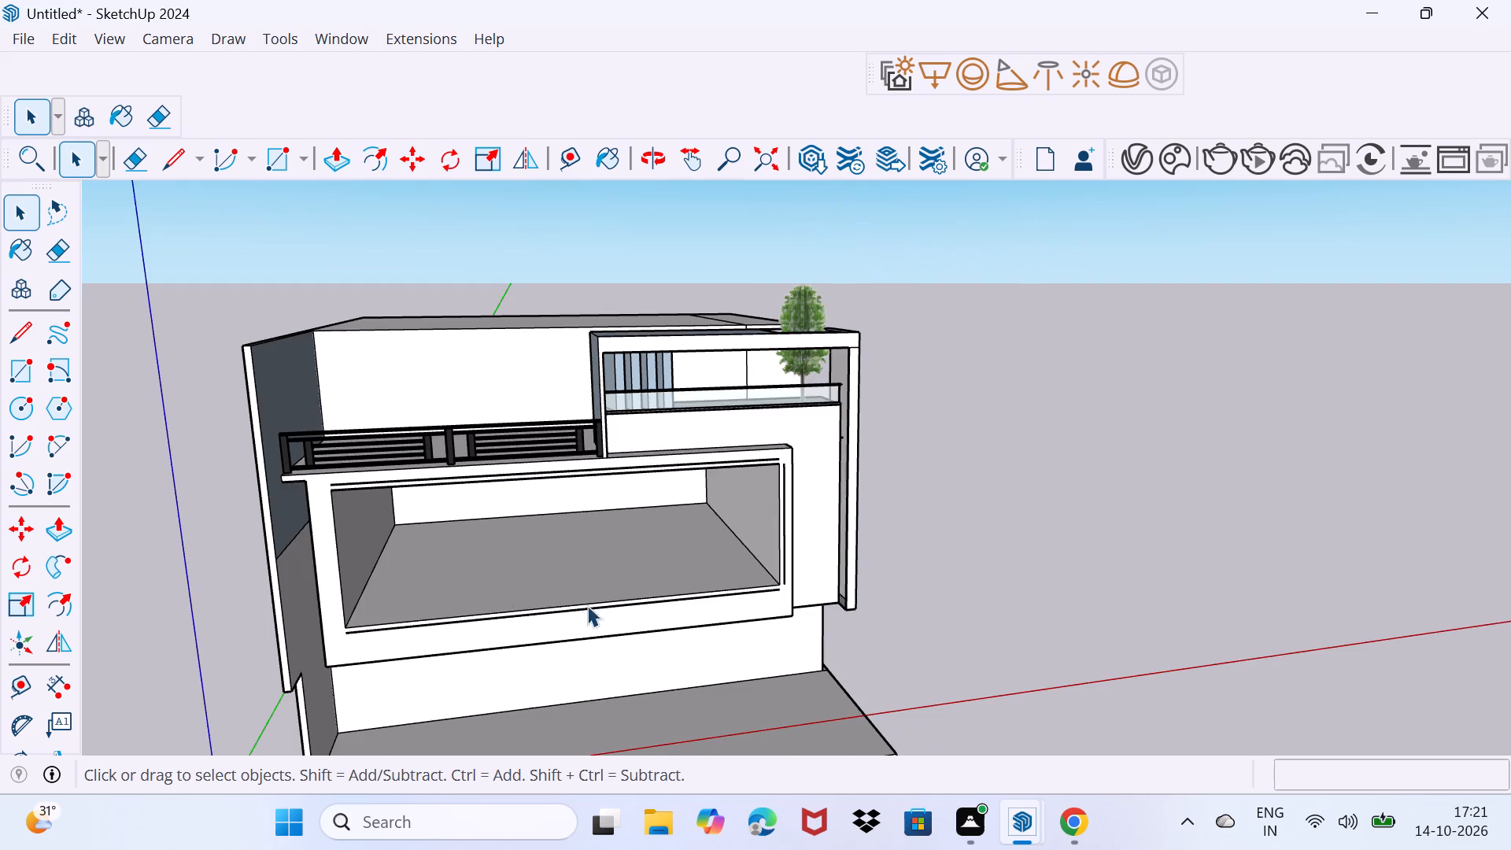
scroll(334, 691, "up", 7)
middle_click_drag(349, 549, 408, 570)
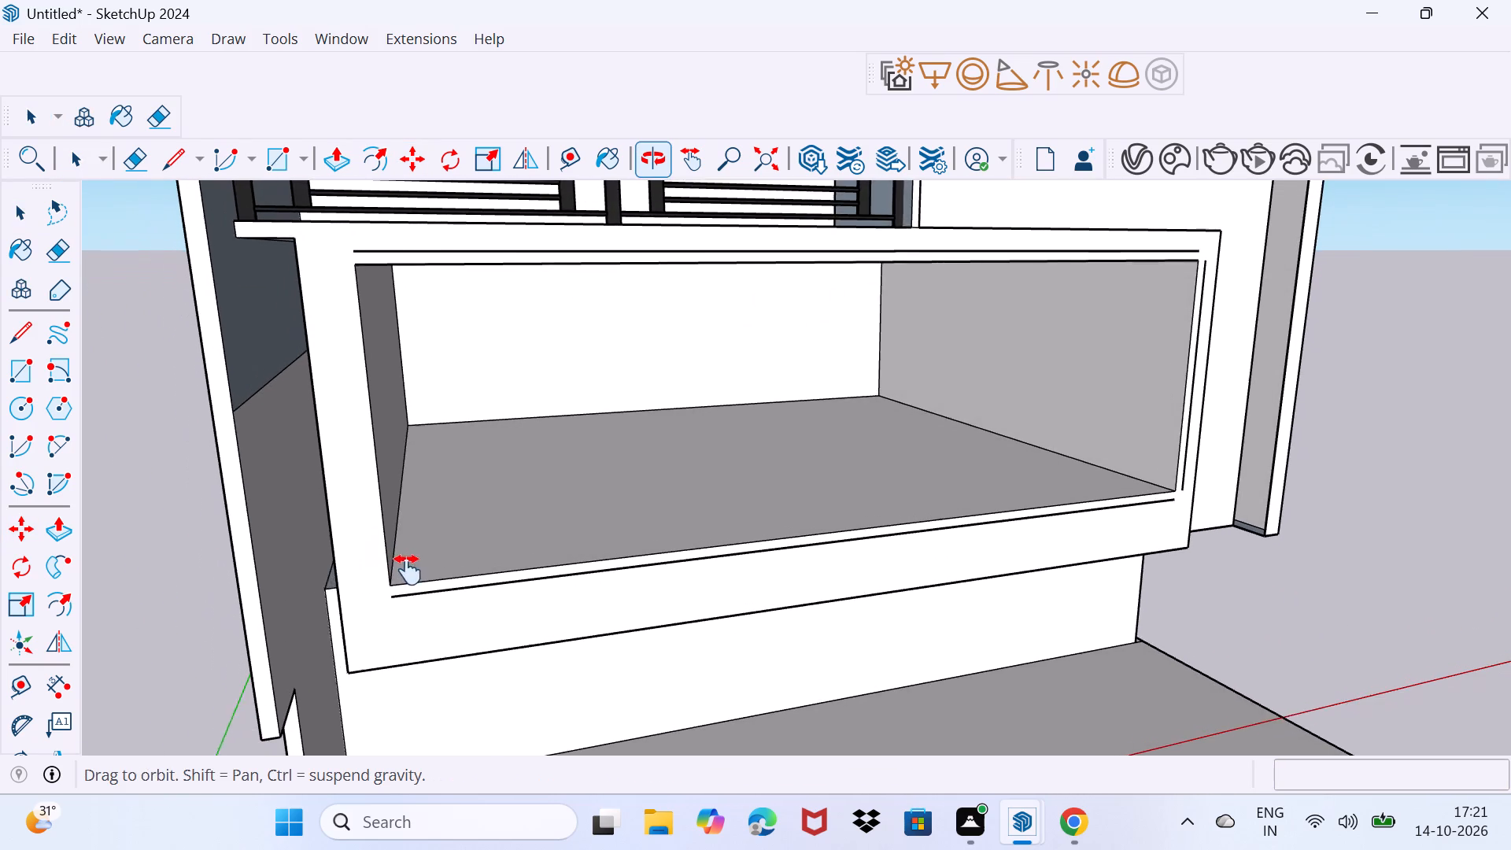
middle_click_drag(408, 570, 408, 569)
left_click(397, 557)
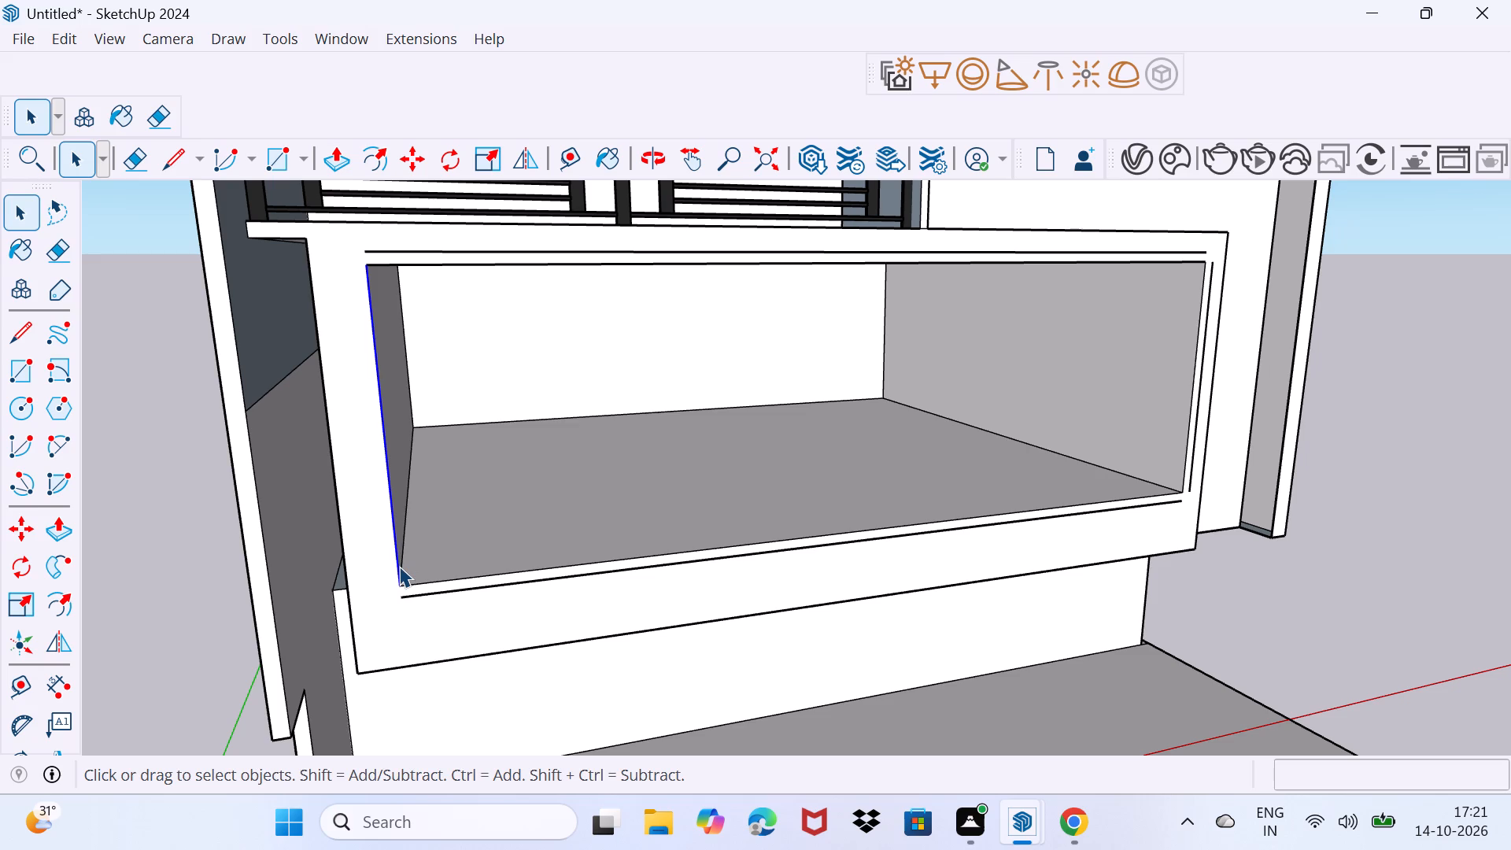
key("m")
left_click(406, 586)
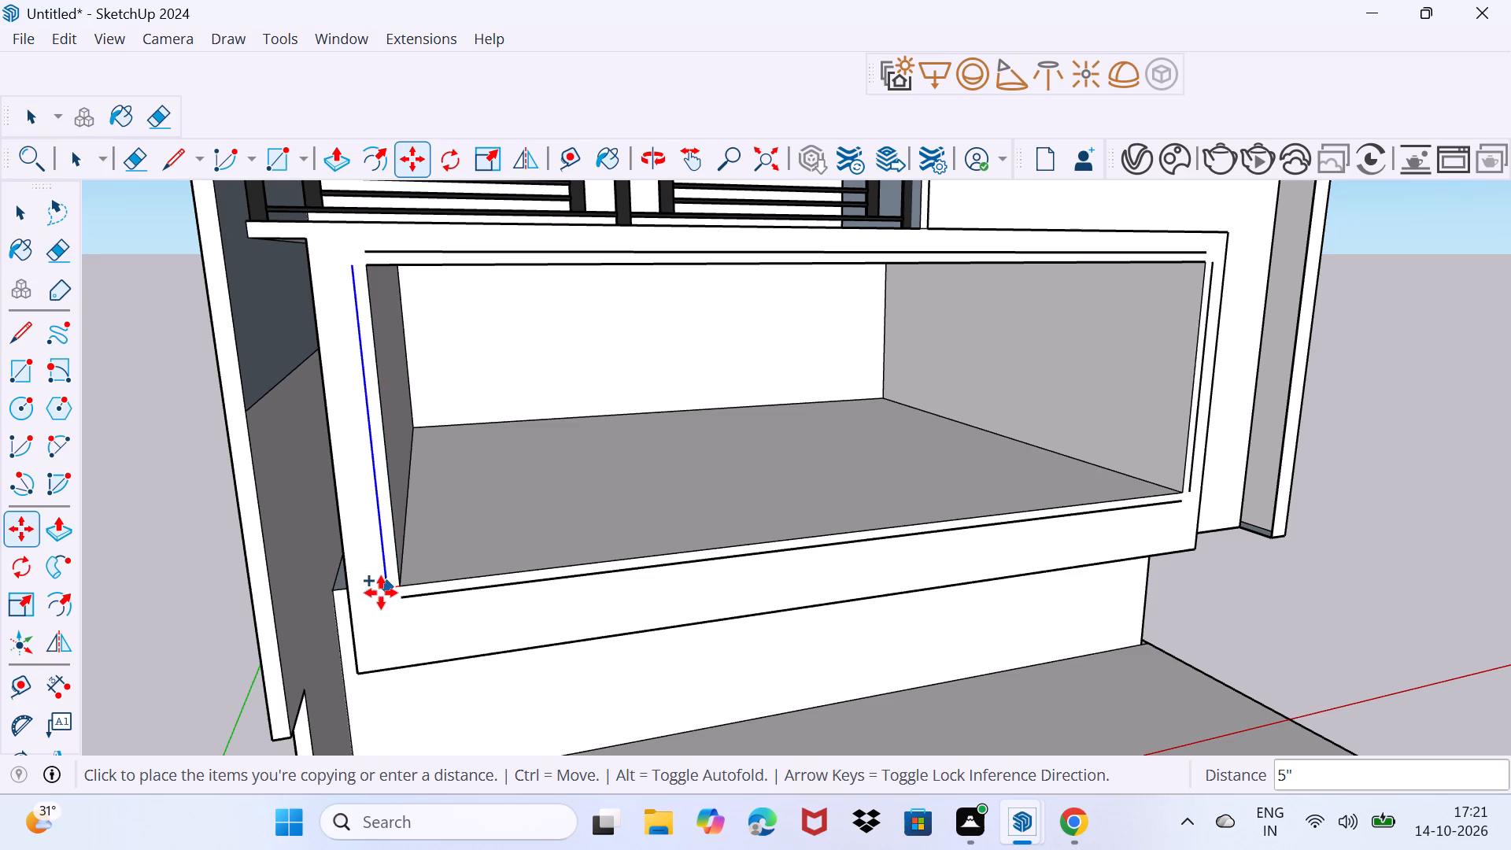
key("5")
key("shift+quotedbl")
key("Return")
key("space")
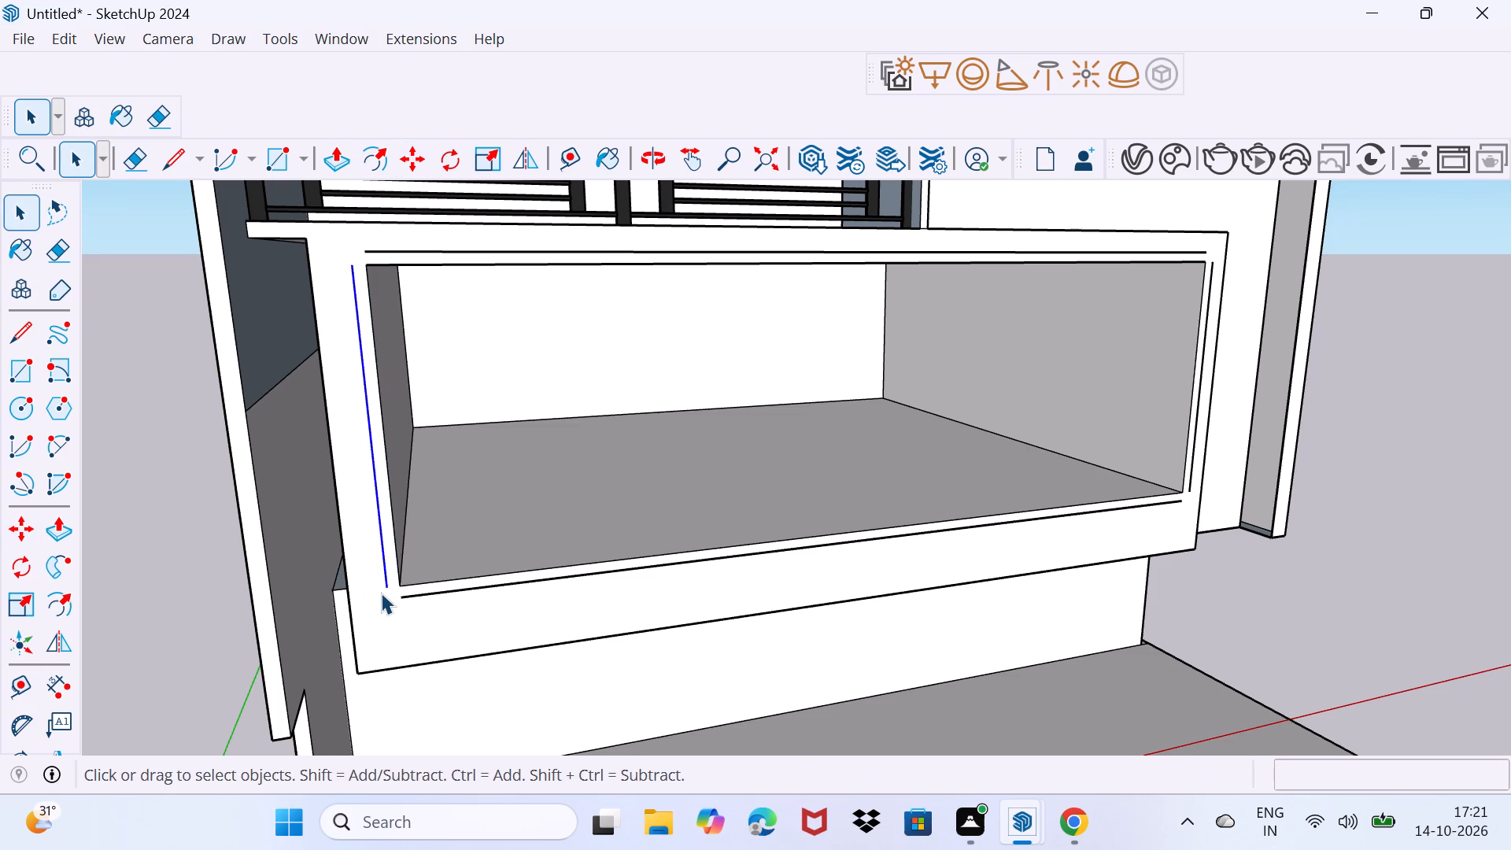
left_click_drag(386, 593, 397, 535)
At the opening's lower left corner, extend the copied vertical edge downward and join the copied lower edge to it with a 5" line.
scroll(397, 628, "up", 3)
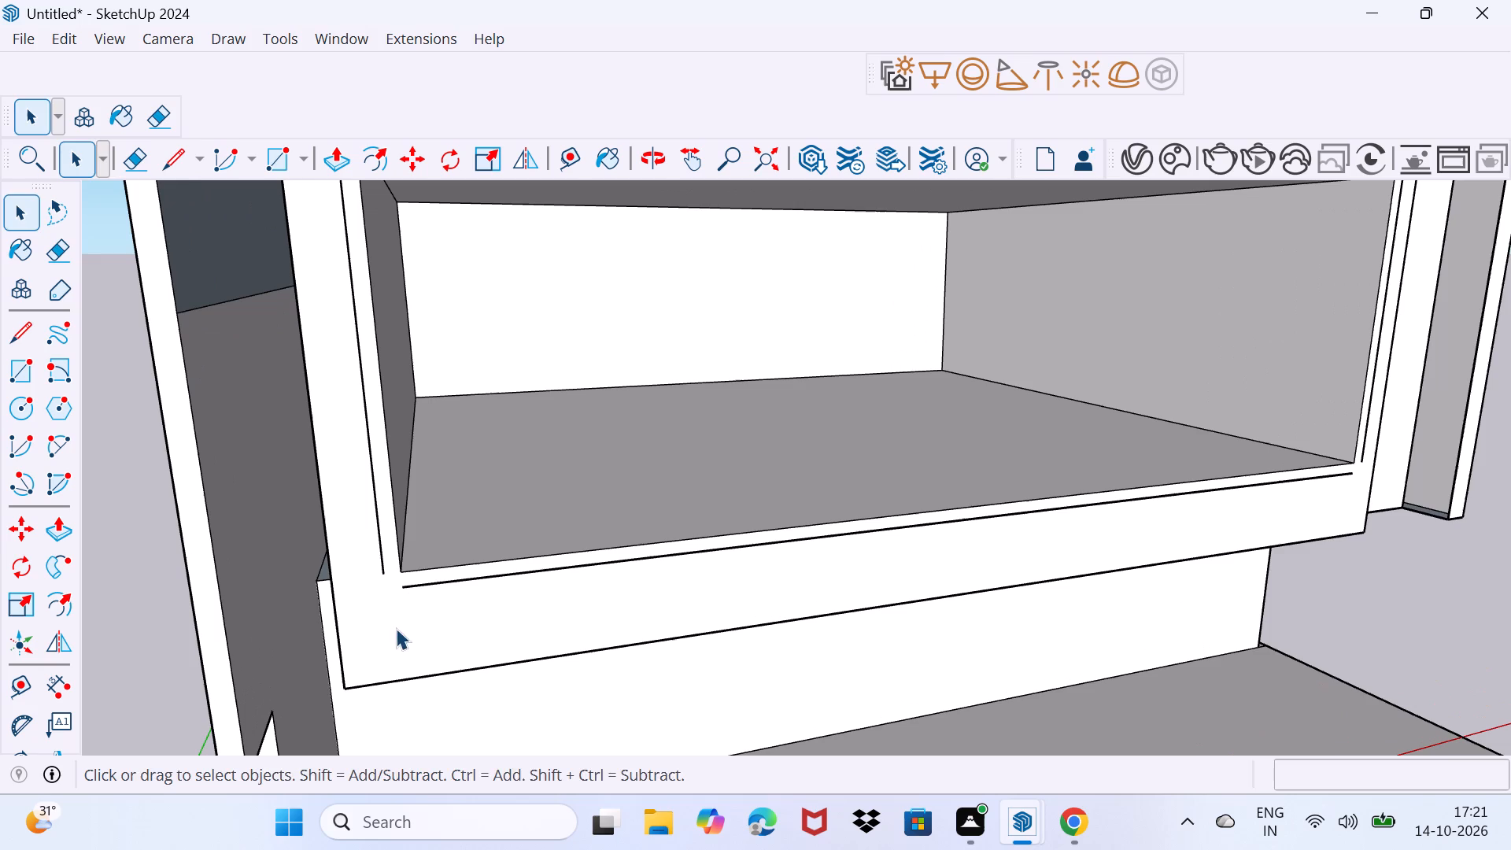
key("l")
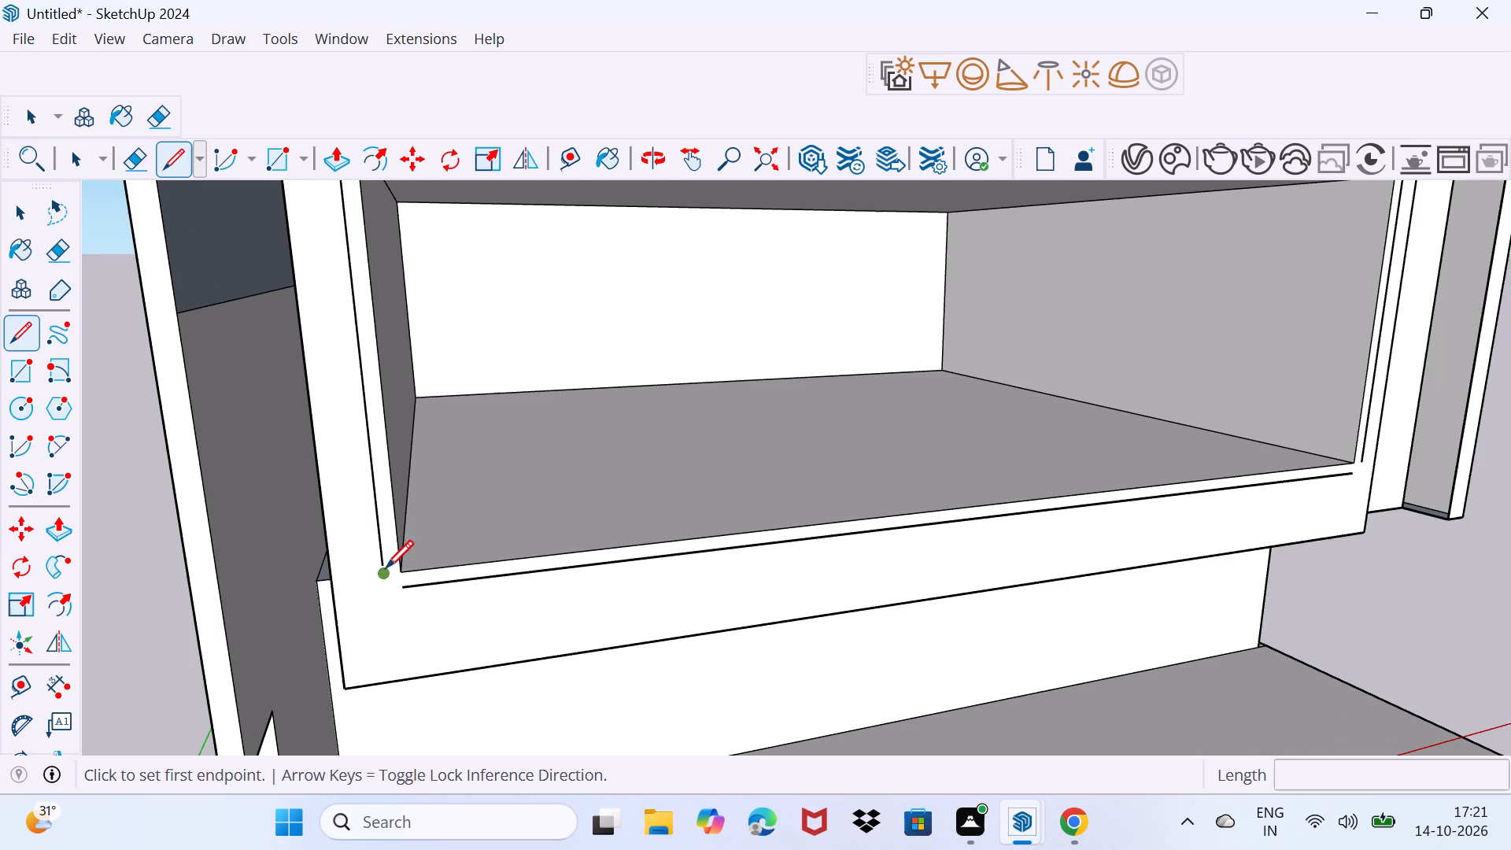
left_click(386, 567)
left_click(399, 632)
key("space")
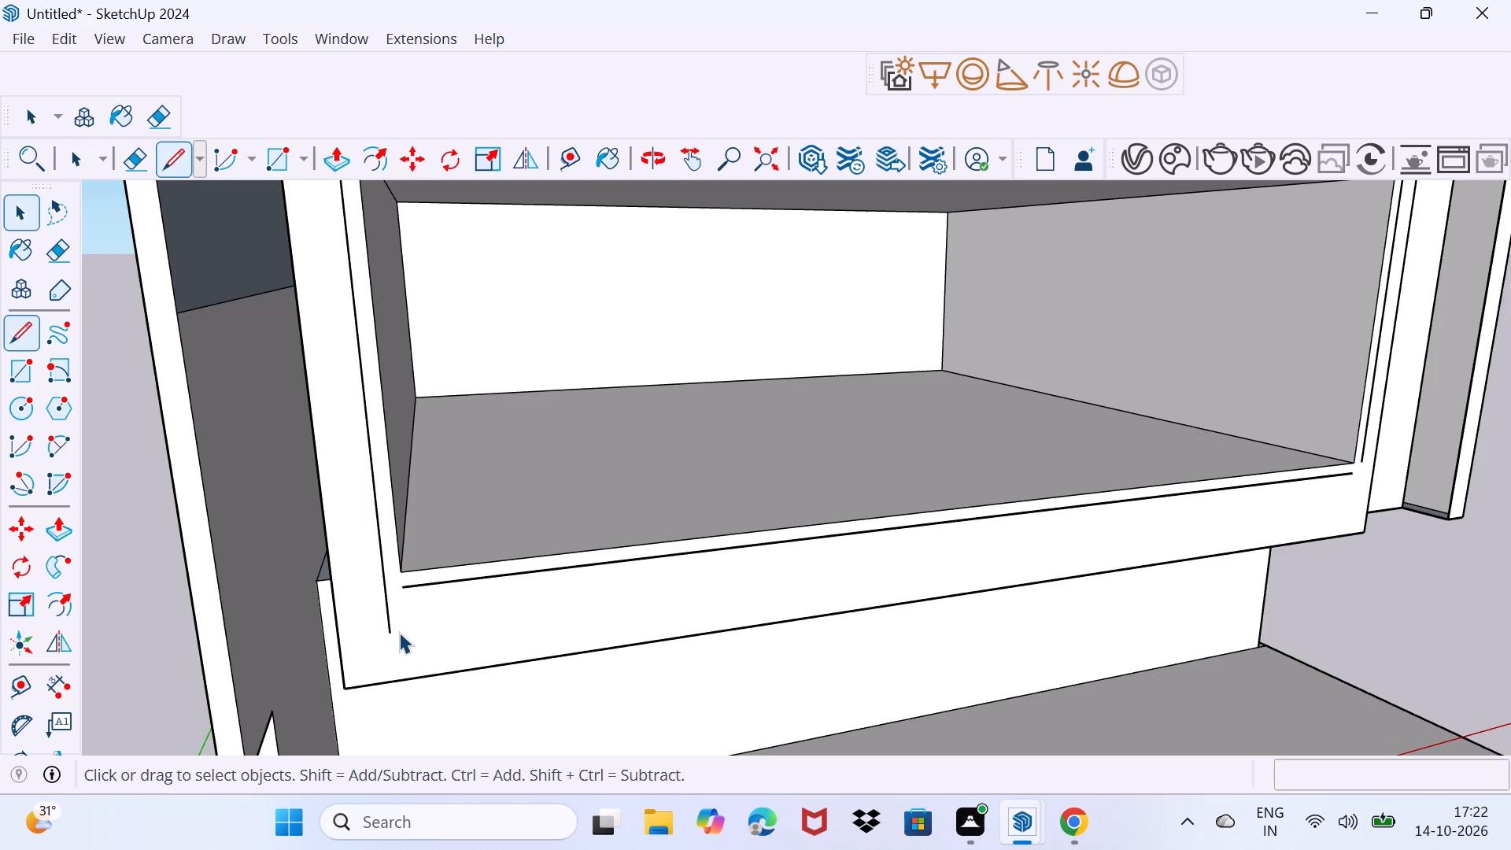
scroll(400, 593, "up", 1)
key("l")
left_click(400, 593)
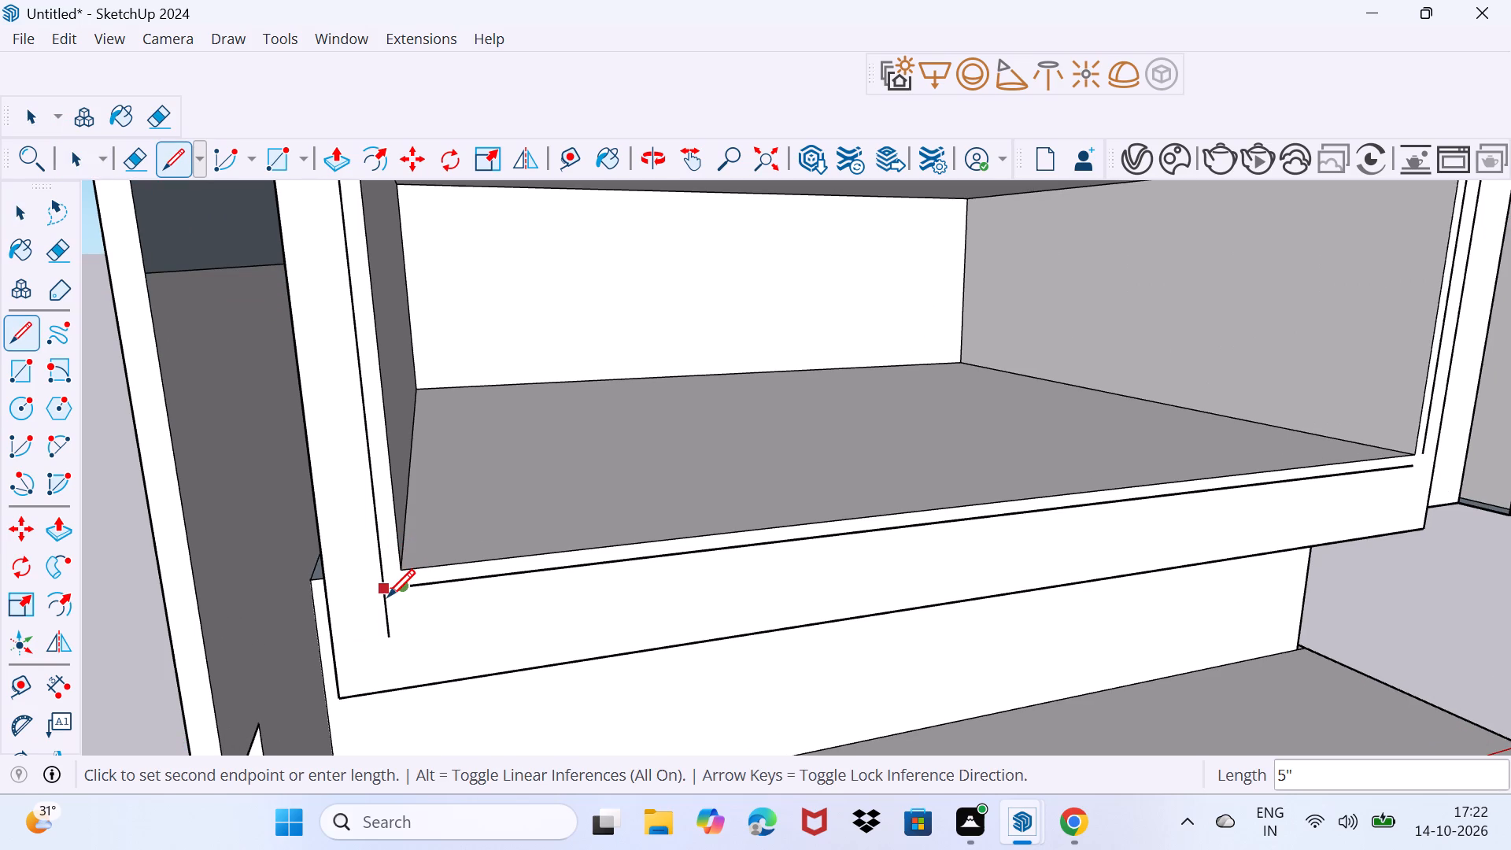
left_click(387, 597)
key("space")
At the opening's lower right corner, extend the copied vertical edge downward and join the copied lower edge to it with a short line.
scroll(387, 597, "down", 8)
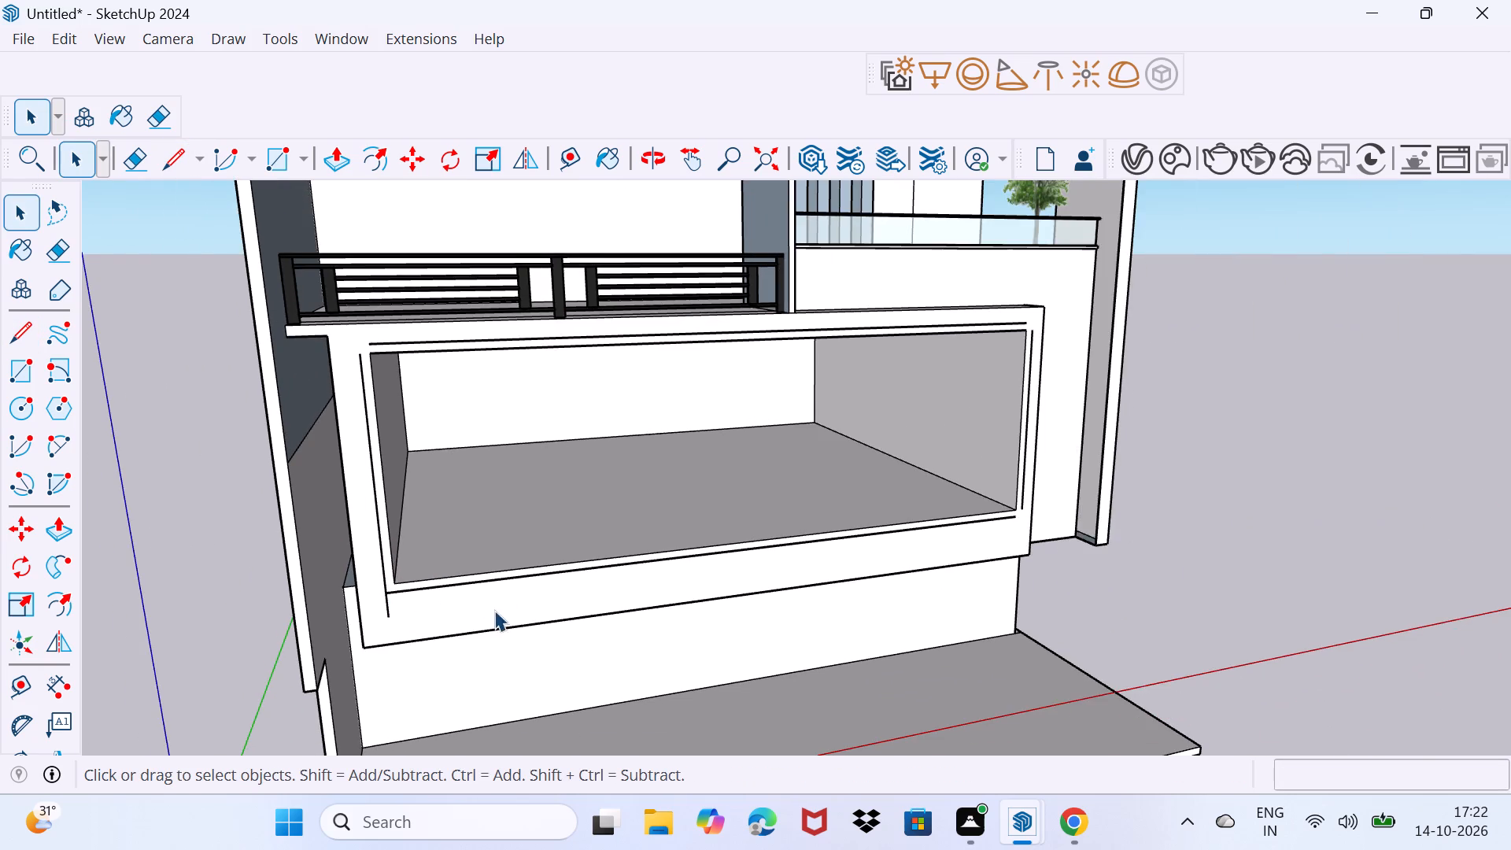
middle_click_drag(494, 610, 241, 719)
scroll(761, 634, "up", 8)
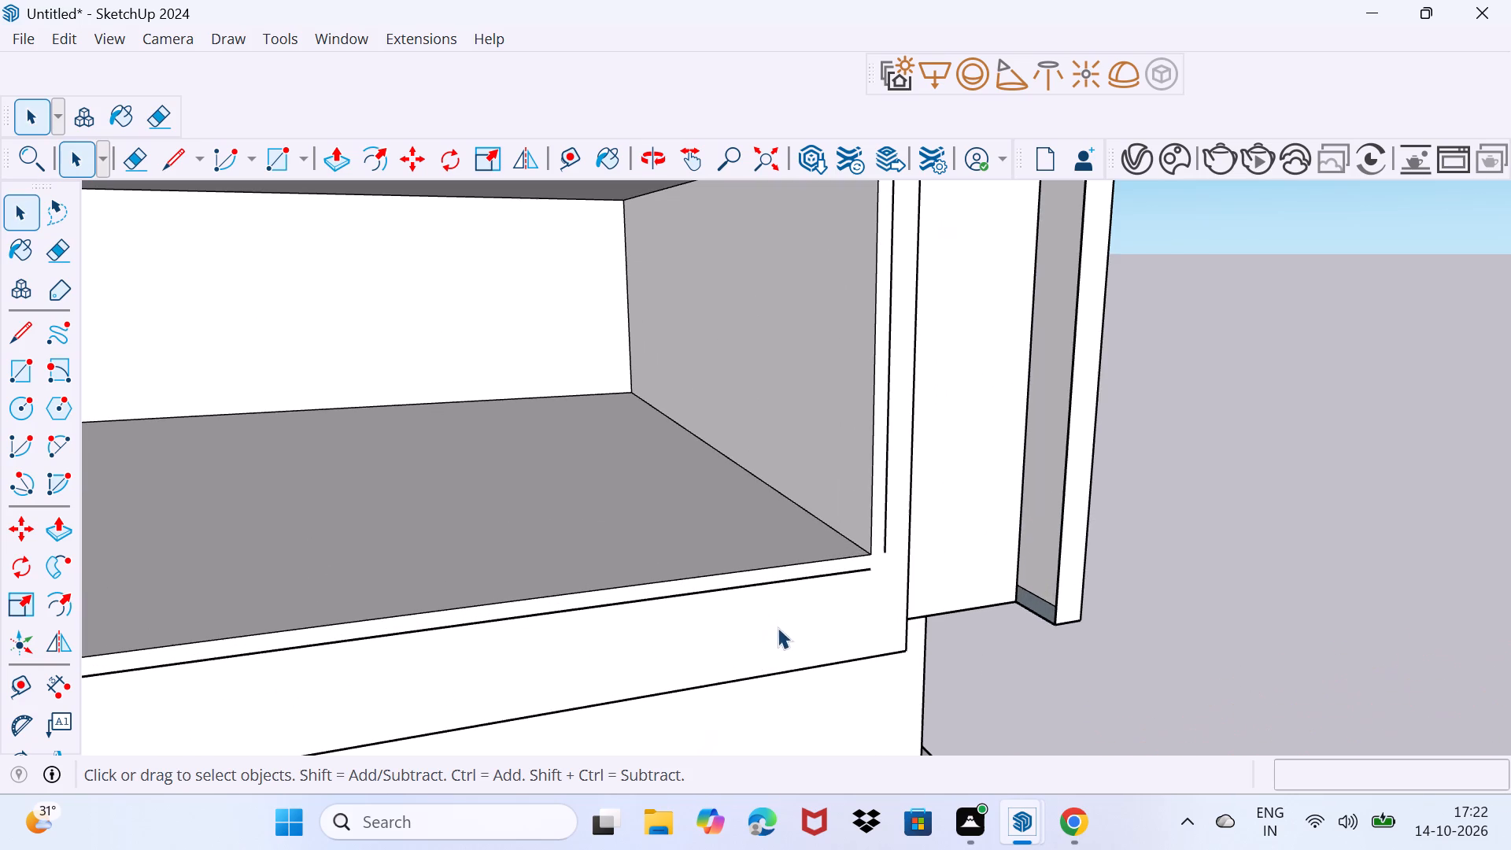
key("l")
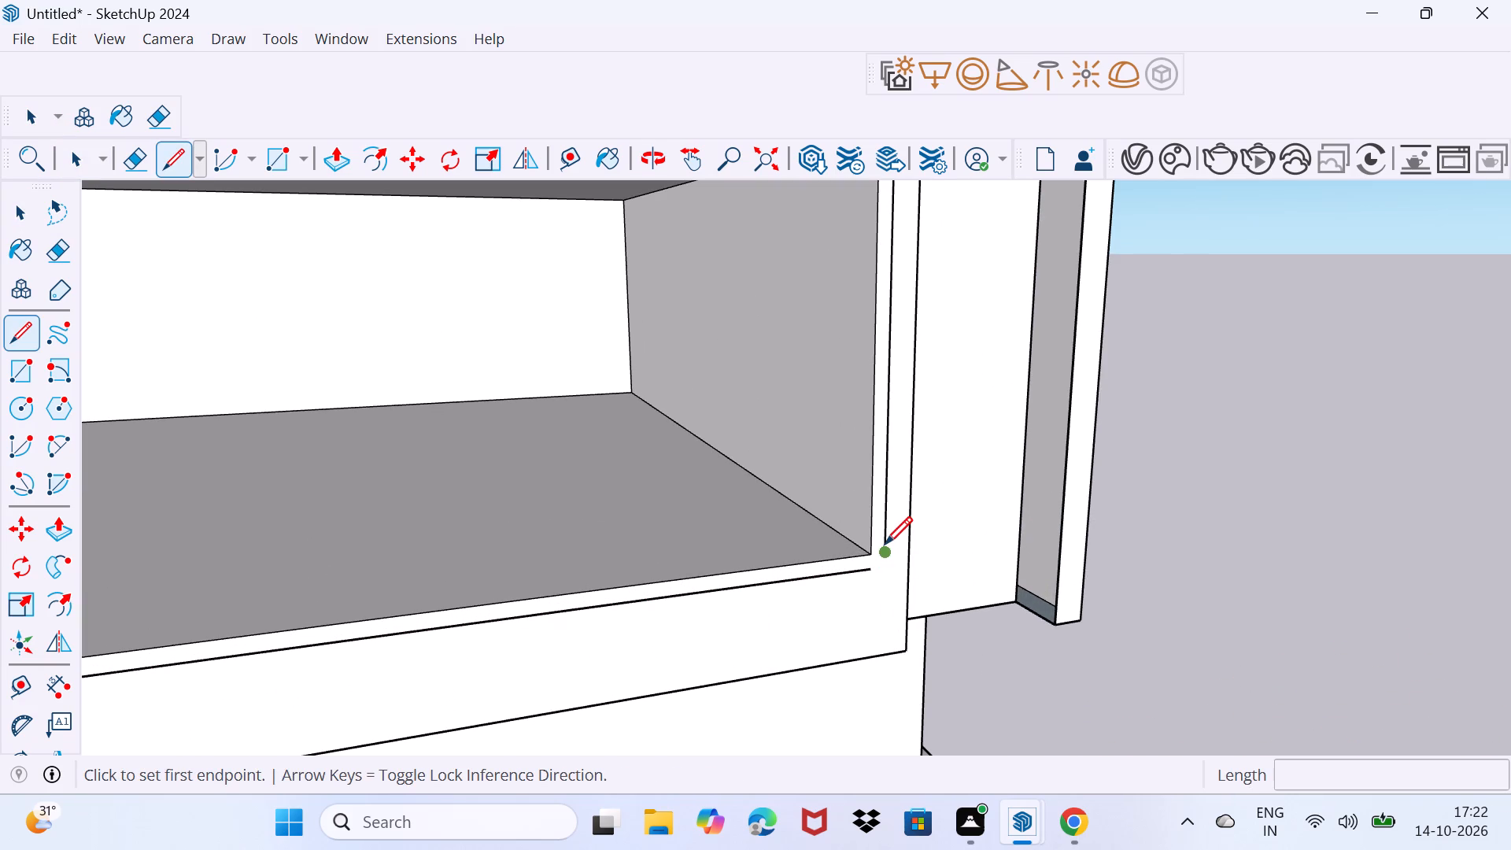
left_click(885, 544)
left_click(890, 600)
key("space")
scroll(890, 600, "up", 2)
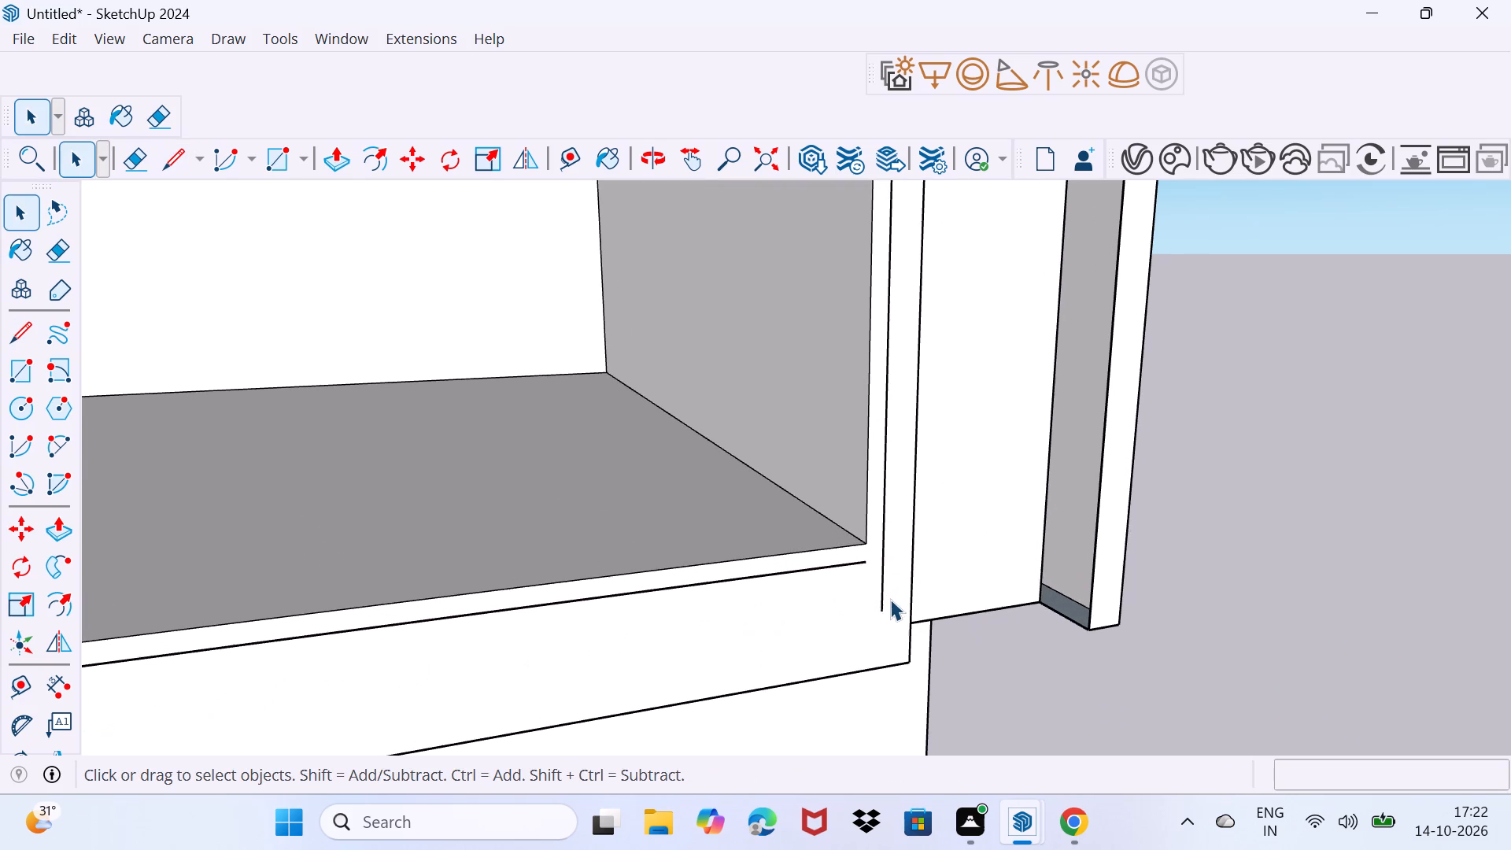
key("l")
left_click(854, 568)
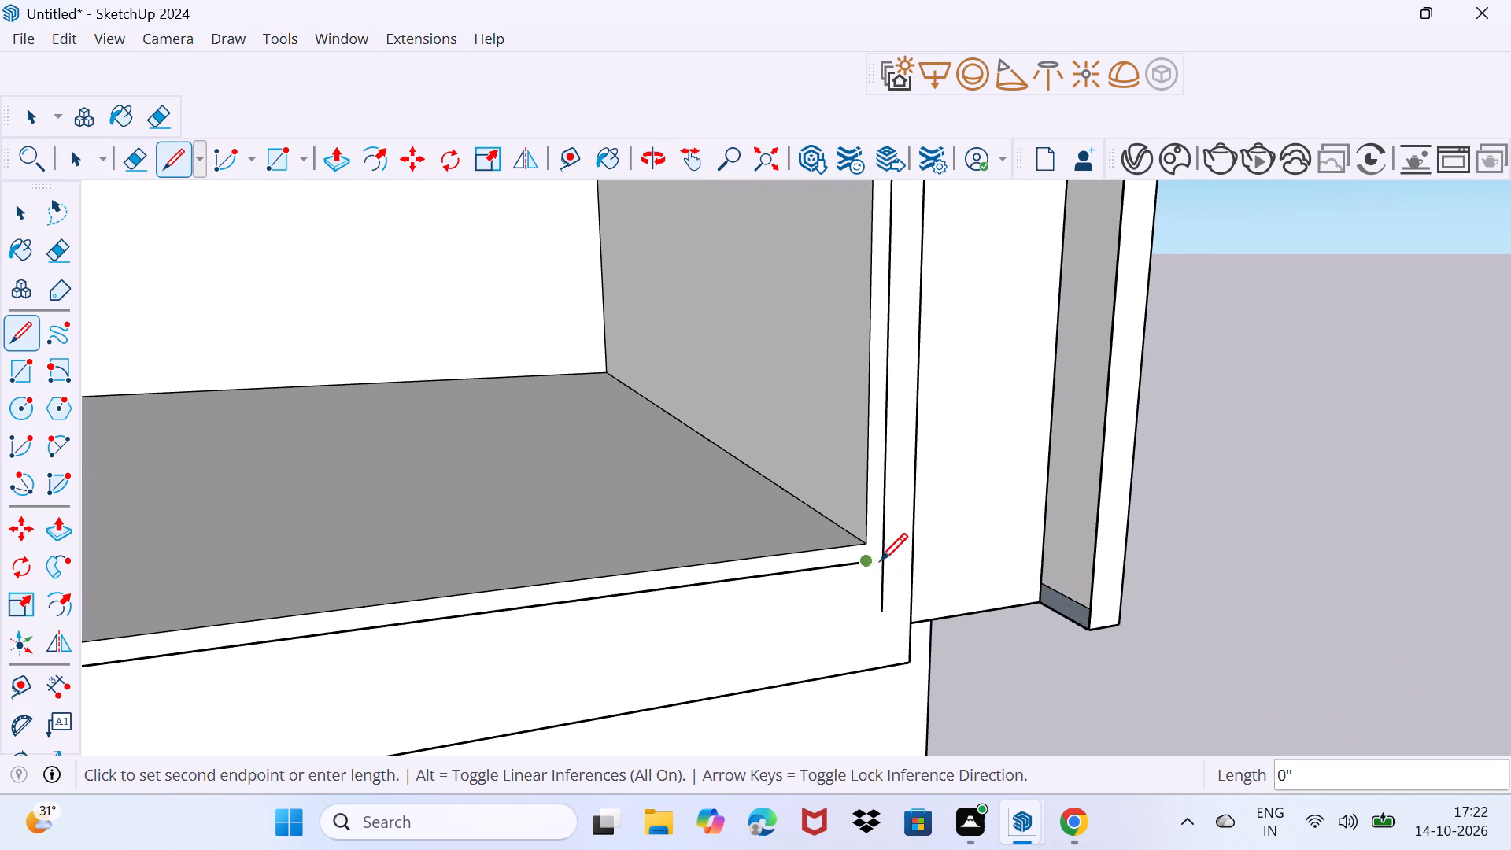
left_click(884, 559)
key("space")
At the opening's upper right corner, extend the copied vertical edge upward and join the copied top edge to it with a 5" line.
scroll(883, 558, "down", 12)
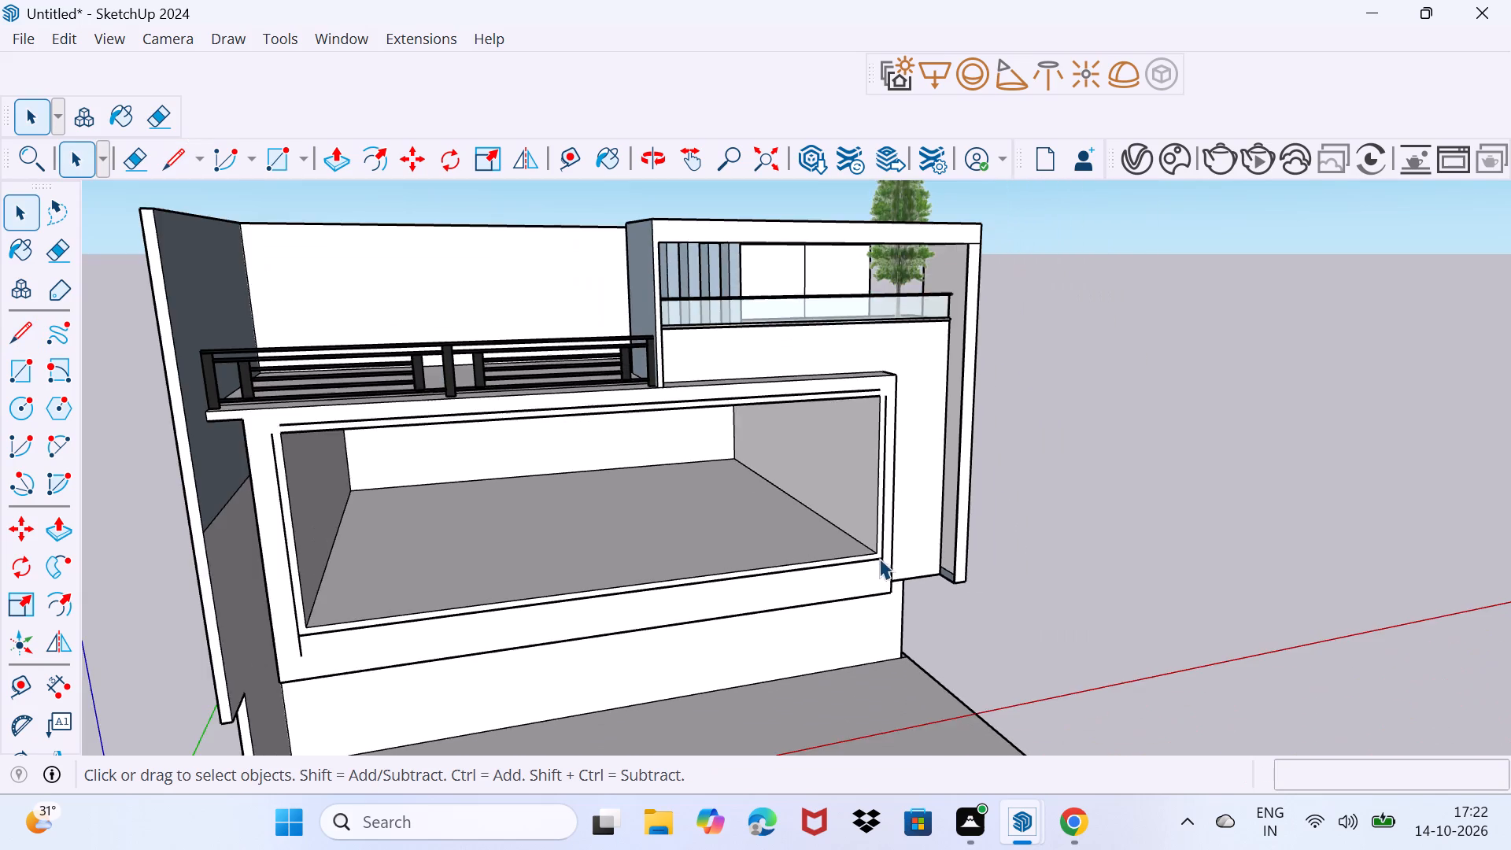
middle_click_drag(860, 541, 807, 727, "shift")
scroll(838, 575, "up", 9)
middle_click_drag(833, 624, 832, 622)
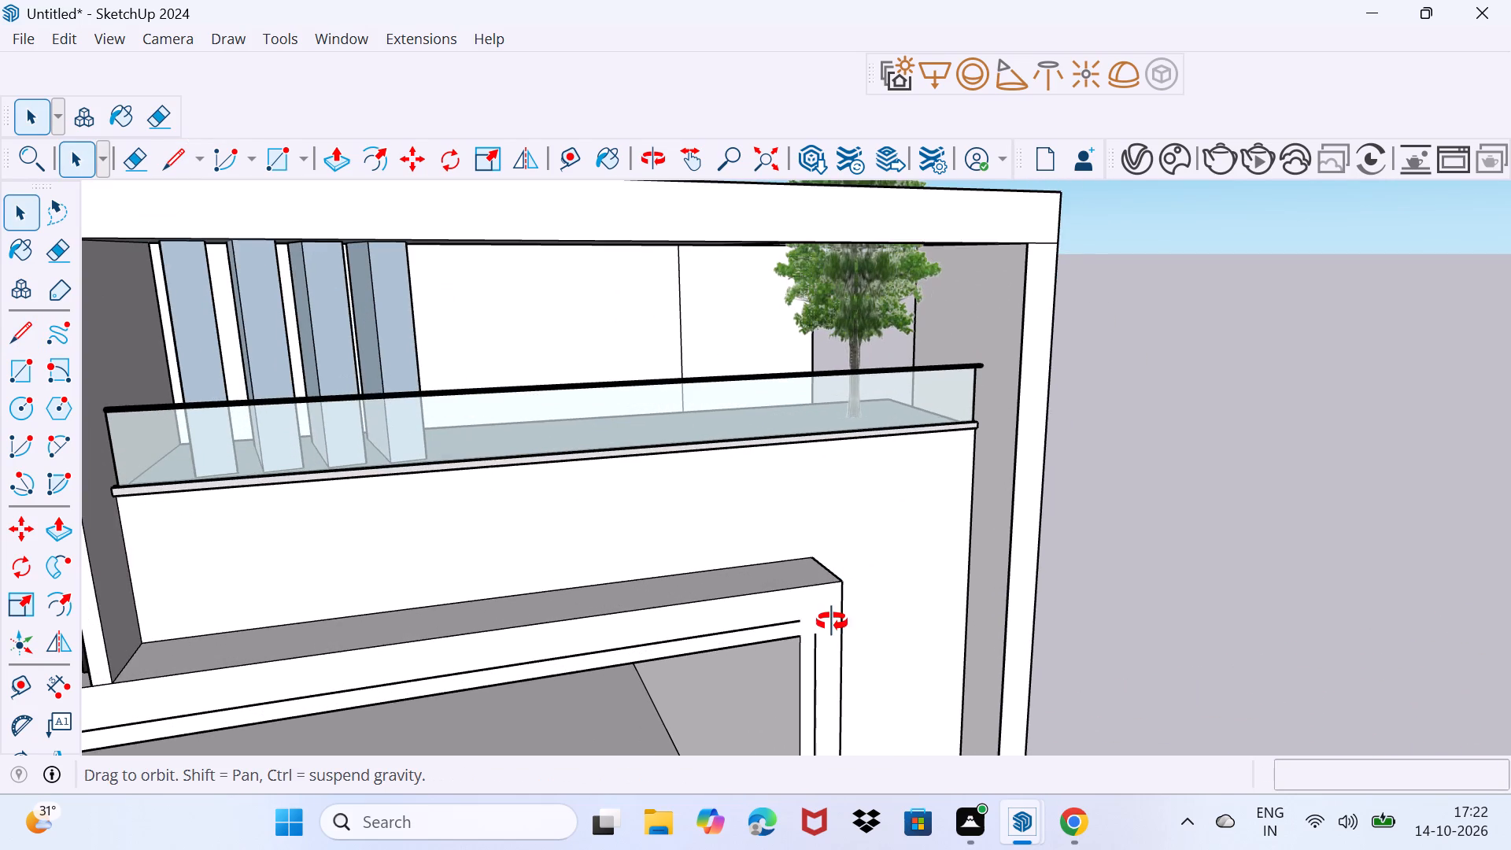
middle_click_drag(832, 622, 764, 525)
scroll(760, 529, "up", 5)
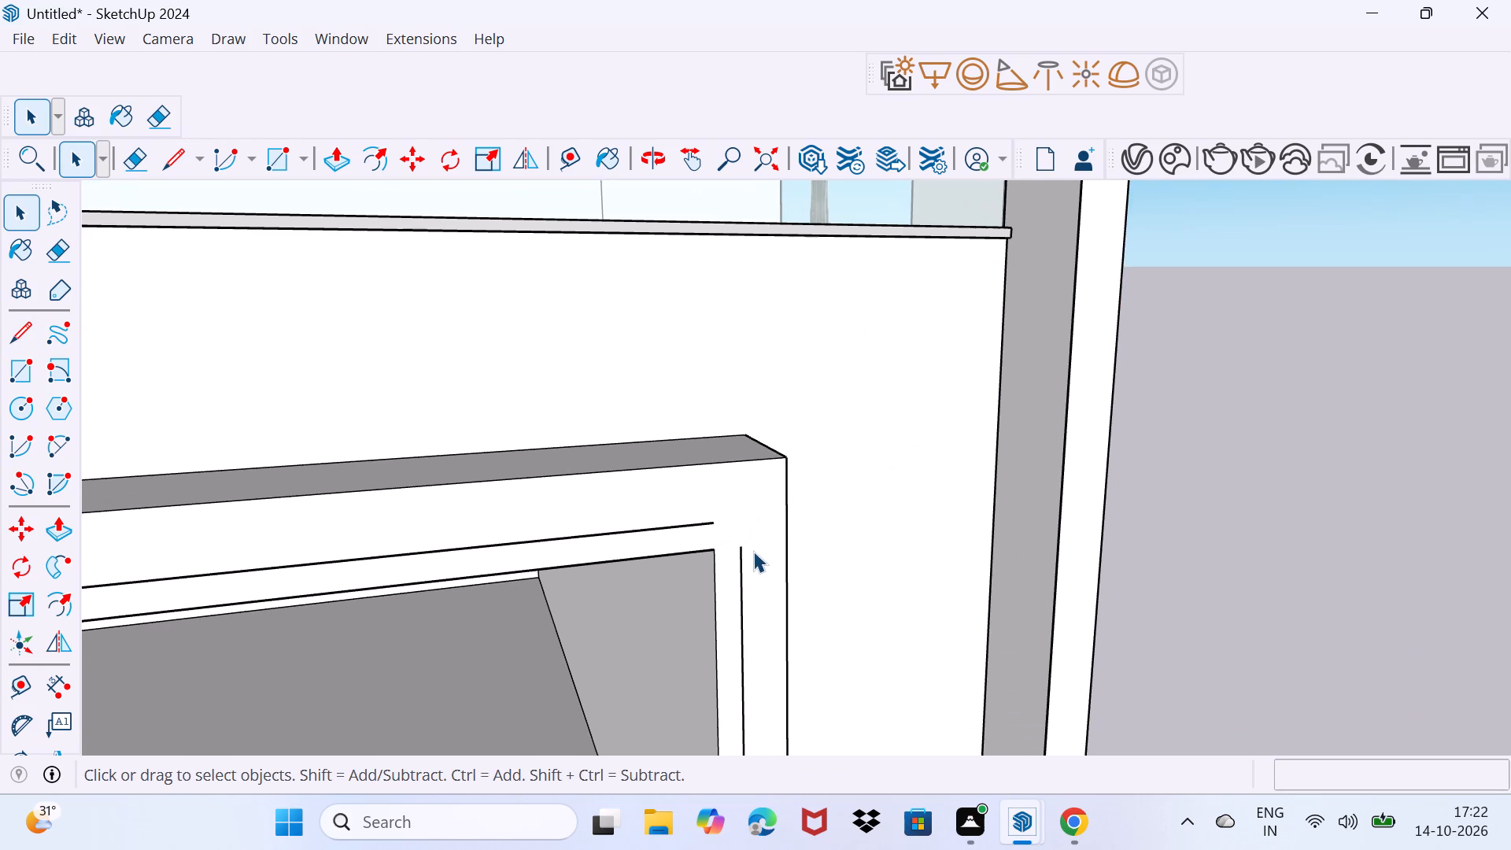
key("l")
left_click(740, 556)
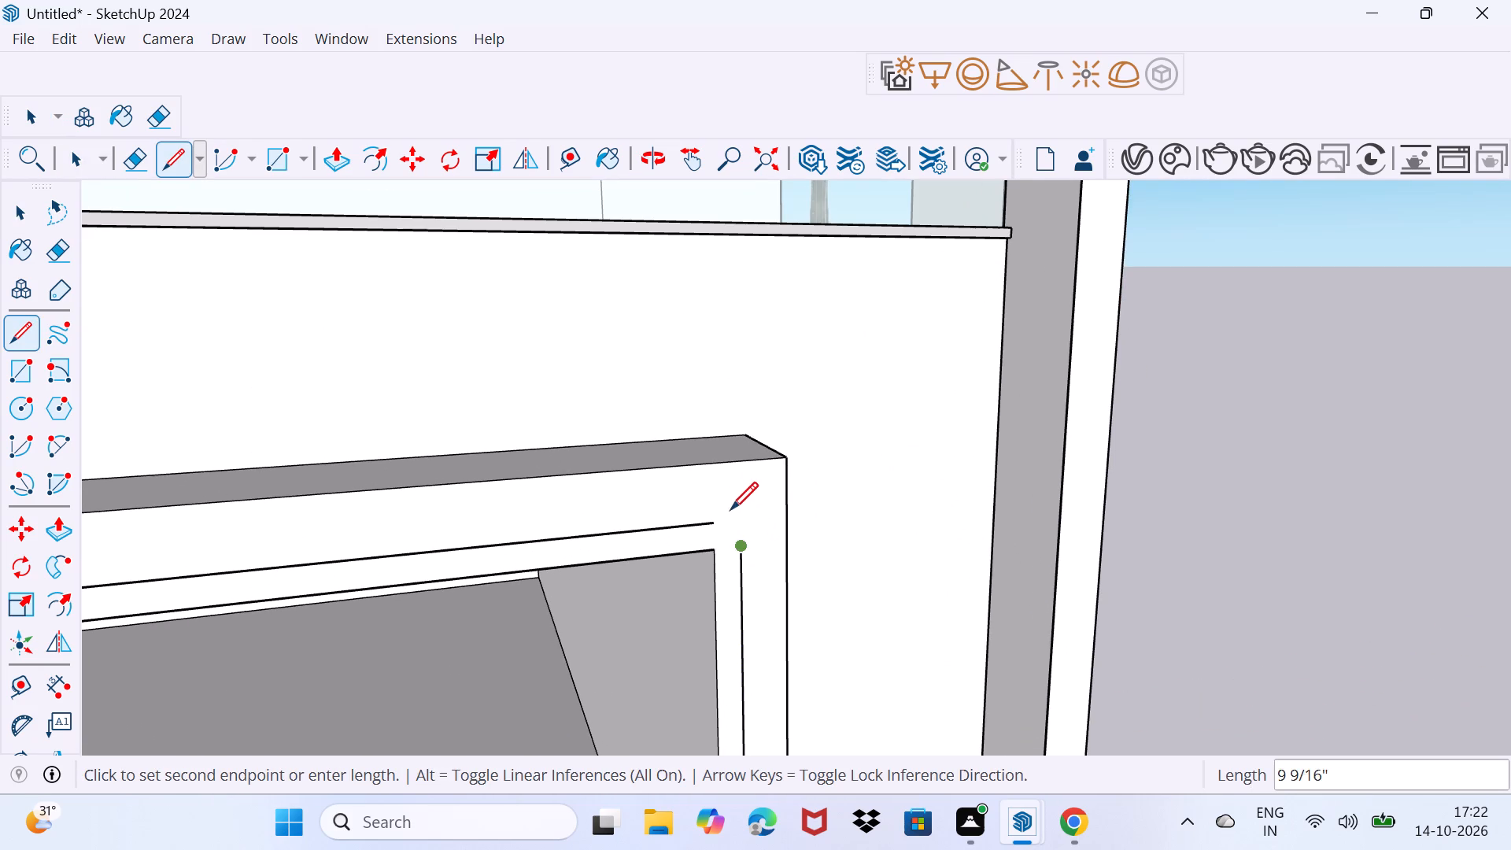
left_click(725, 488)
key("space")
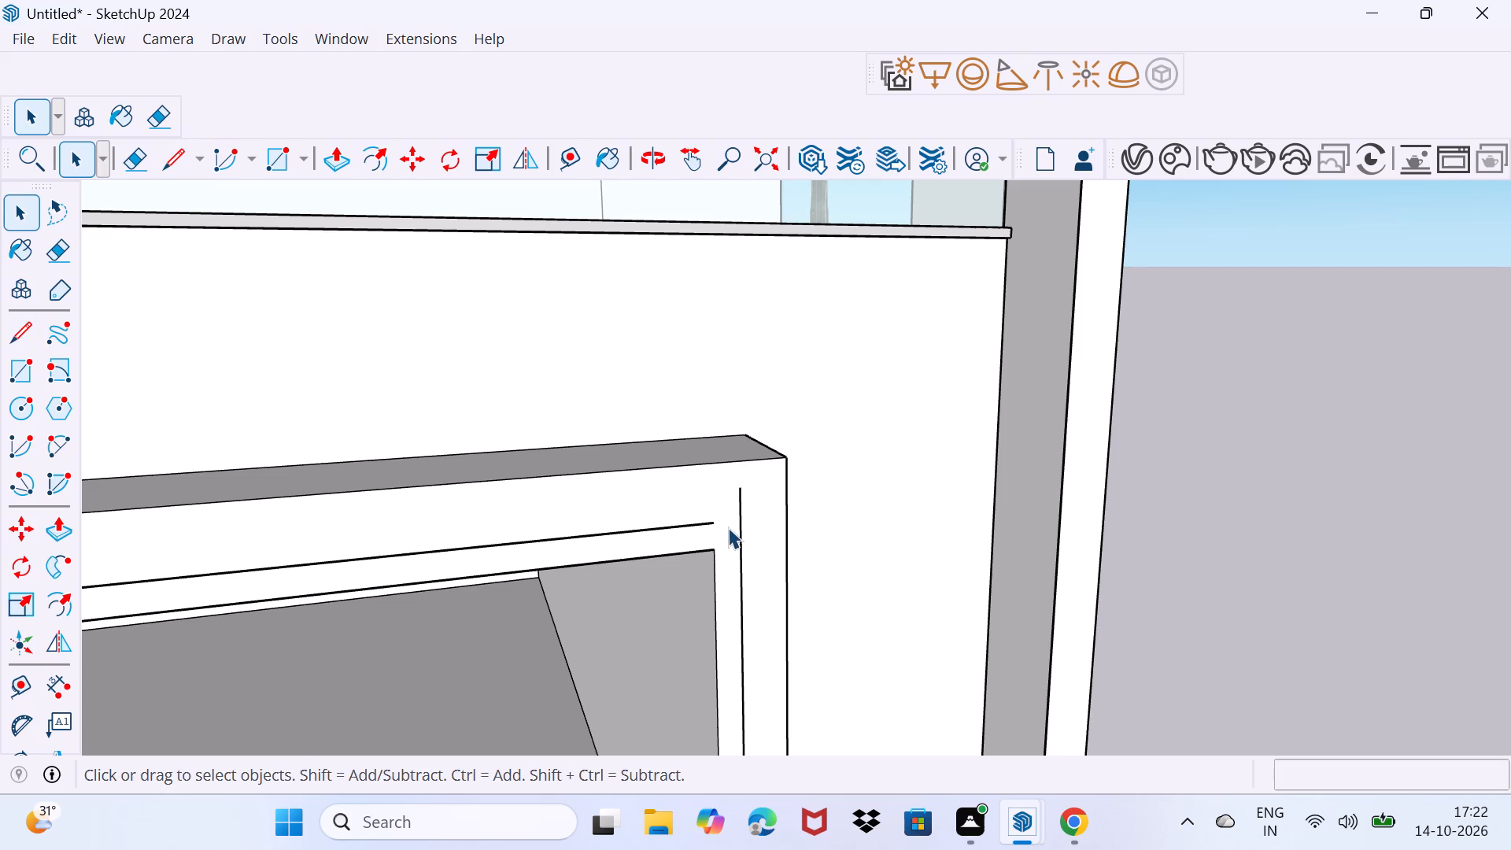
key("l")
left_click(712, 527)
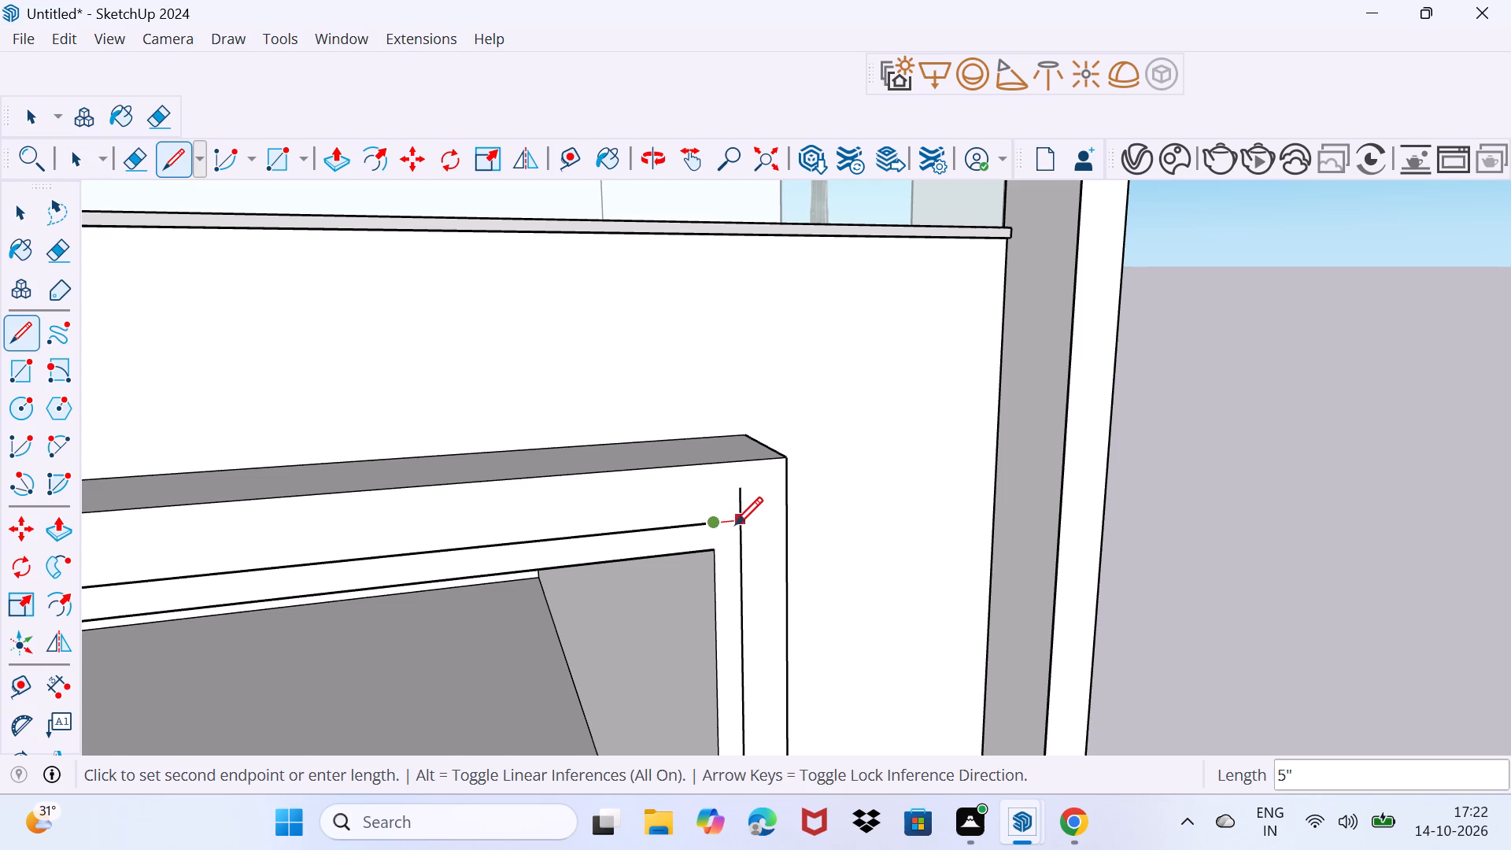
left_click(737, 523)
key("space")
At the opening's upper left corner, extend the copied vertical edge upward and join the copied top edge to it with a 5" line.
scroll(737, 523, "down", 13)
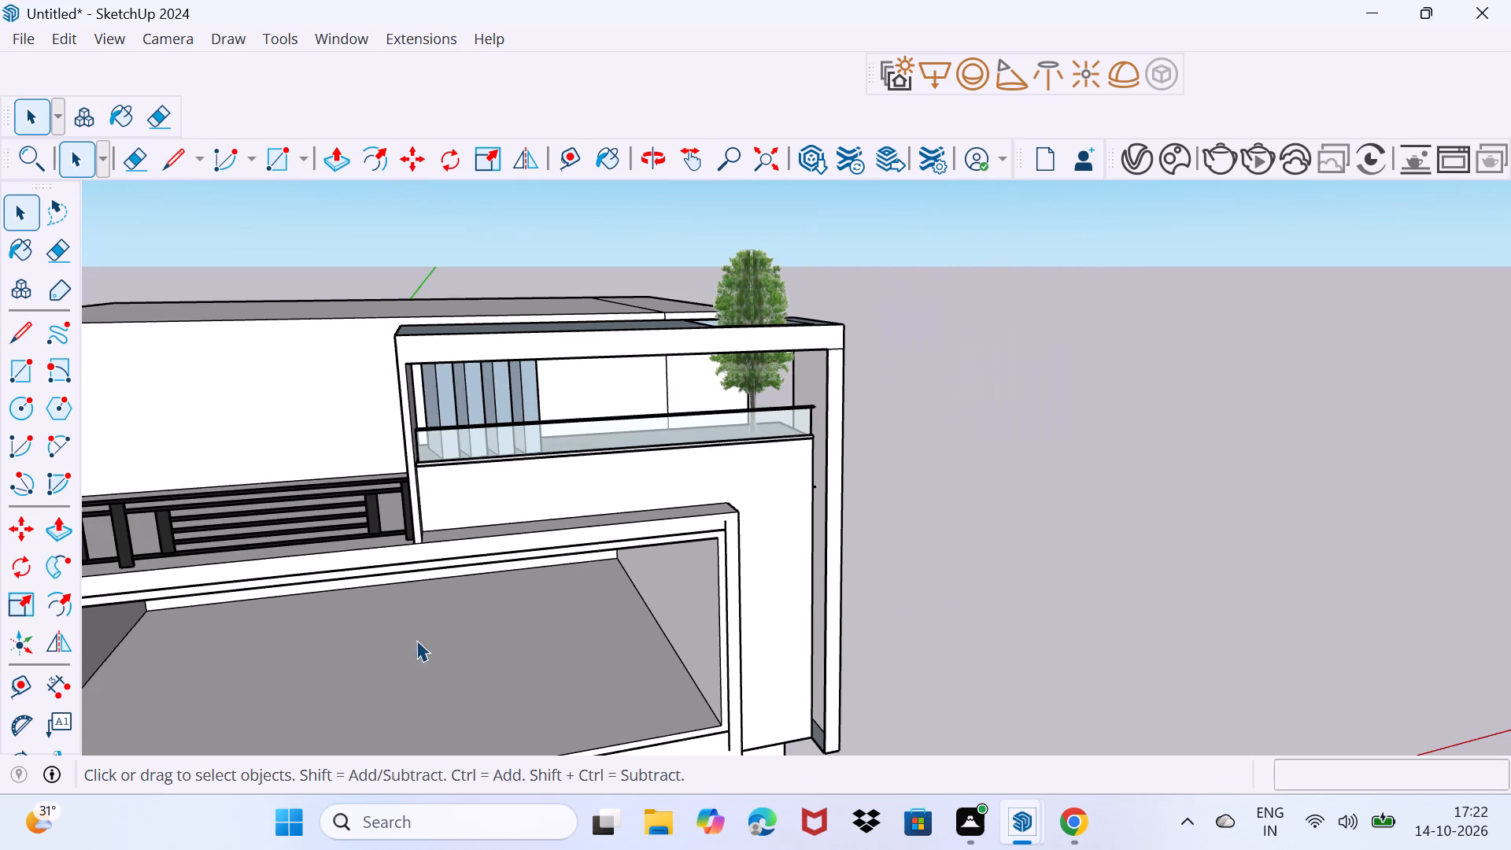
middle_click_drag(364, 650, 805, 546)
scroll(630, 475, "up", 4)
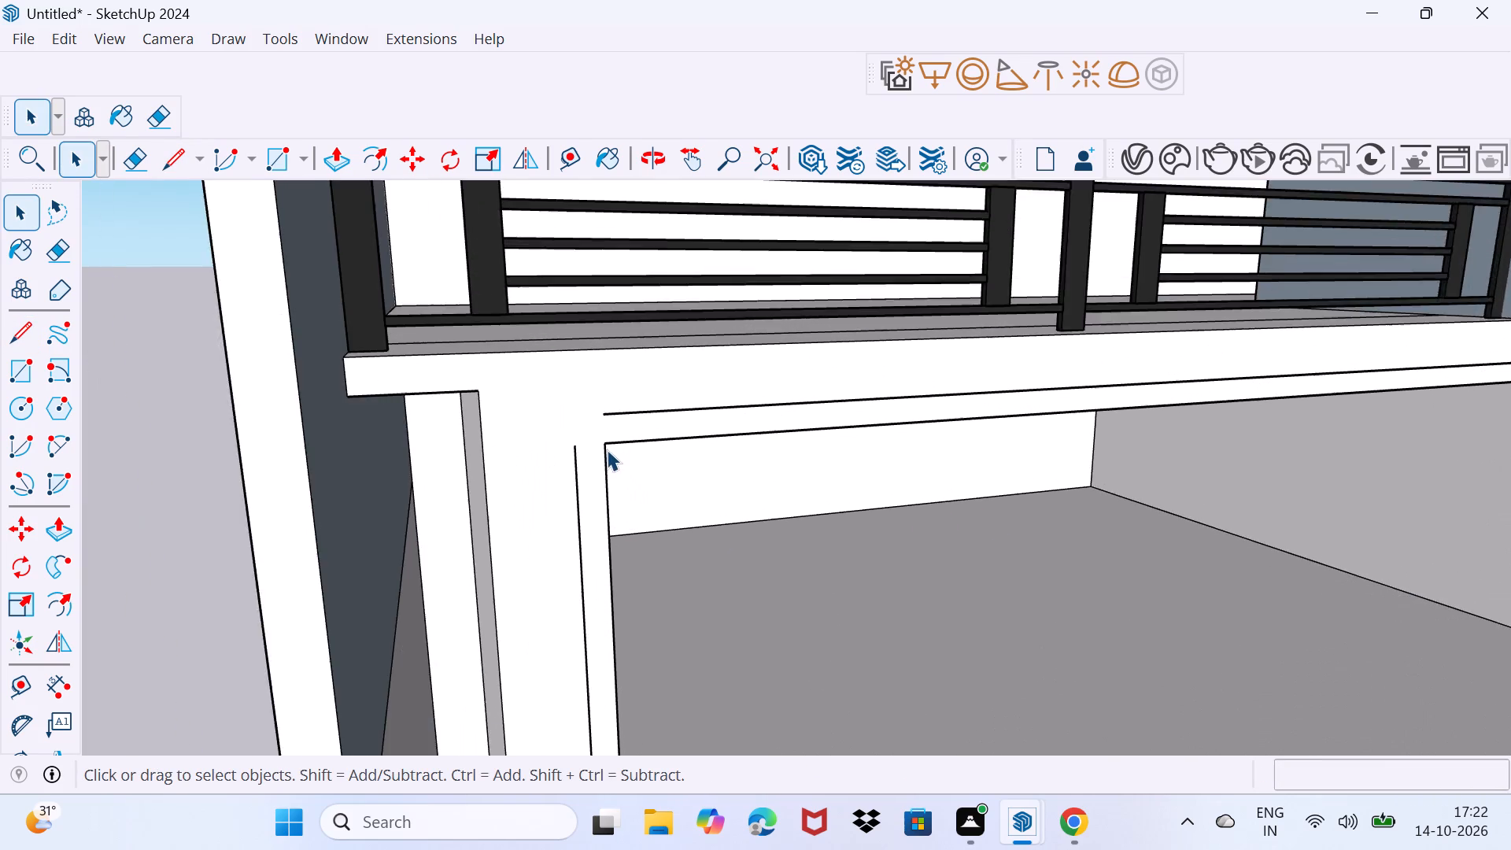
scroll(607, 449, "up", 2)
key("l")
left_click(568, 452)
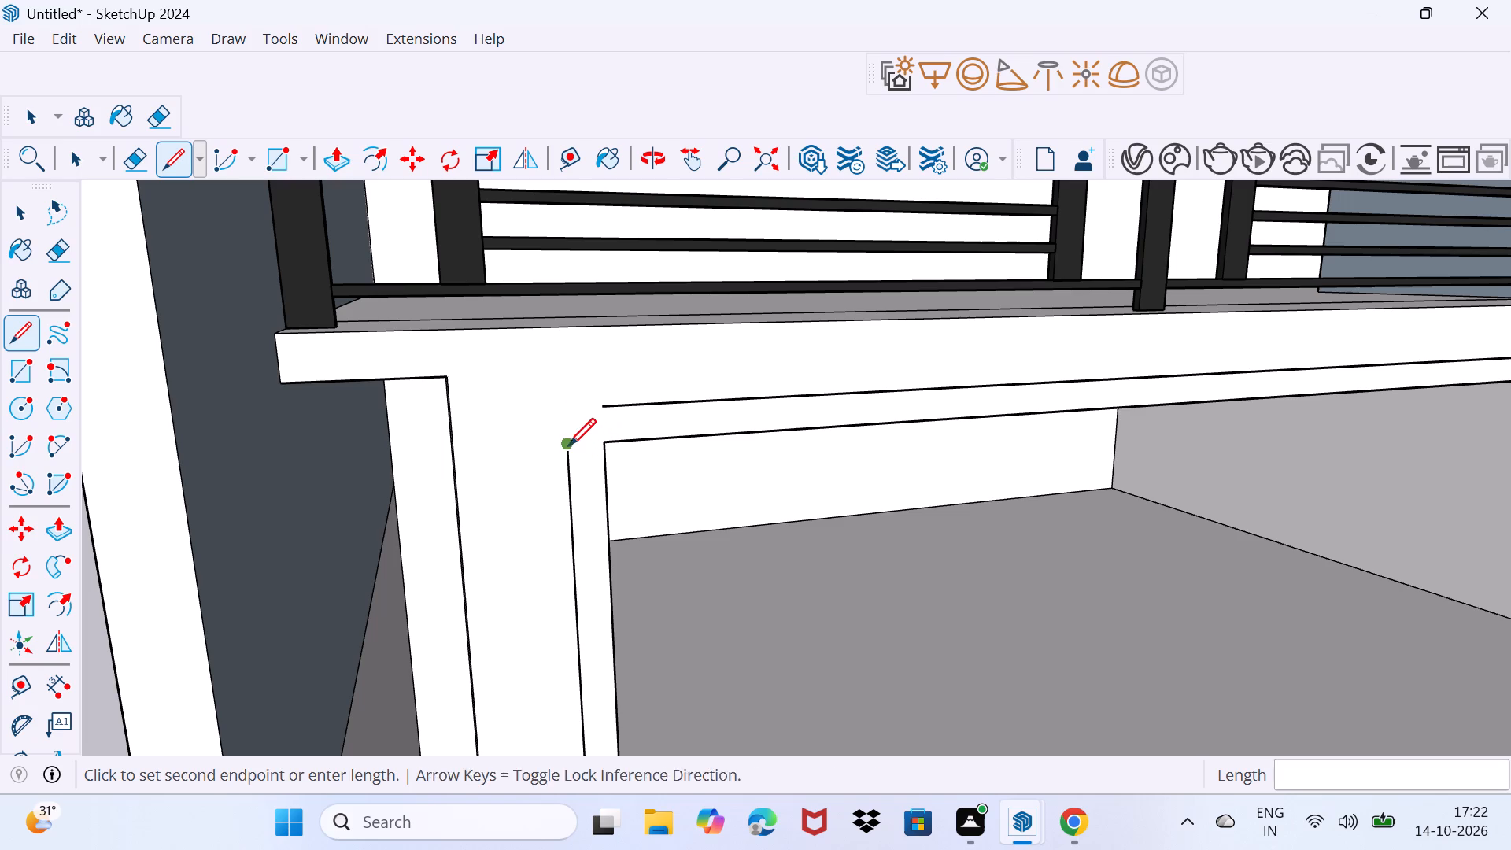
left_click(553, 371)
key("space")
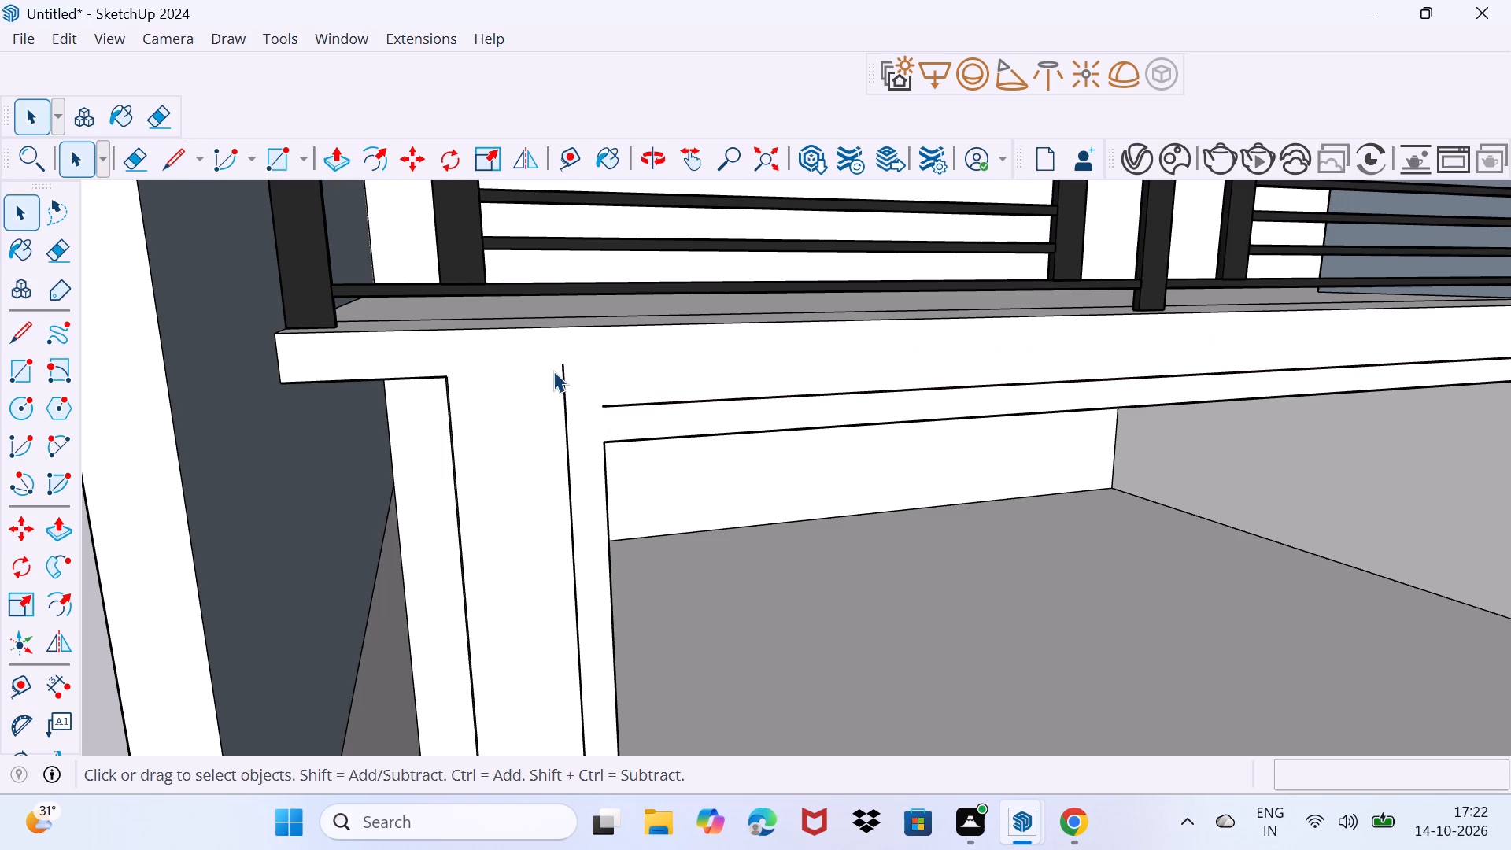
type("l")
left_click(607, 409)
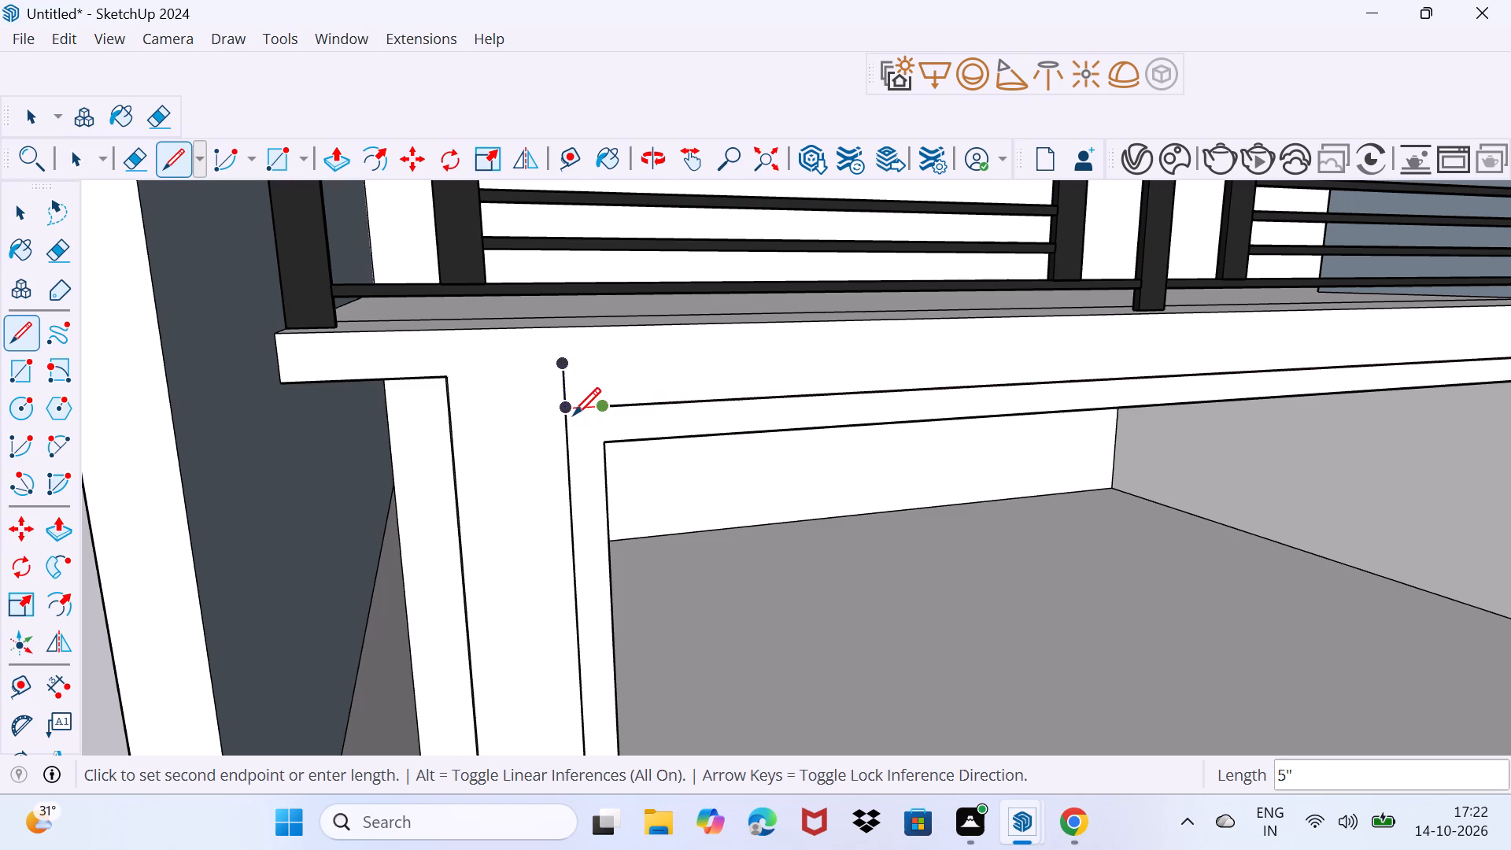
key("space")
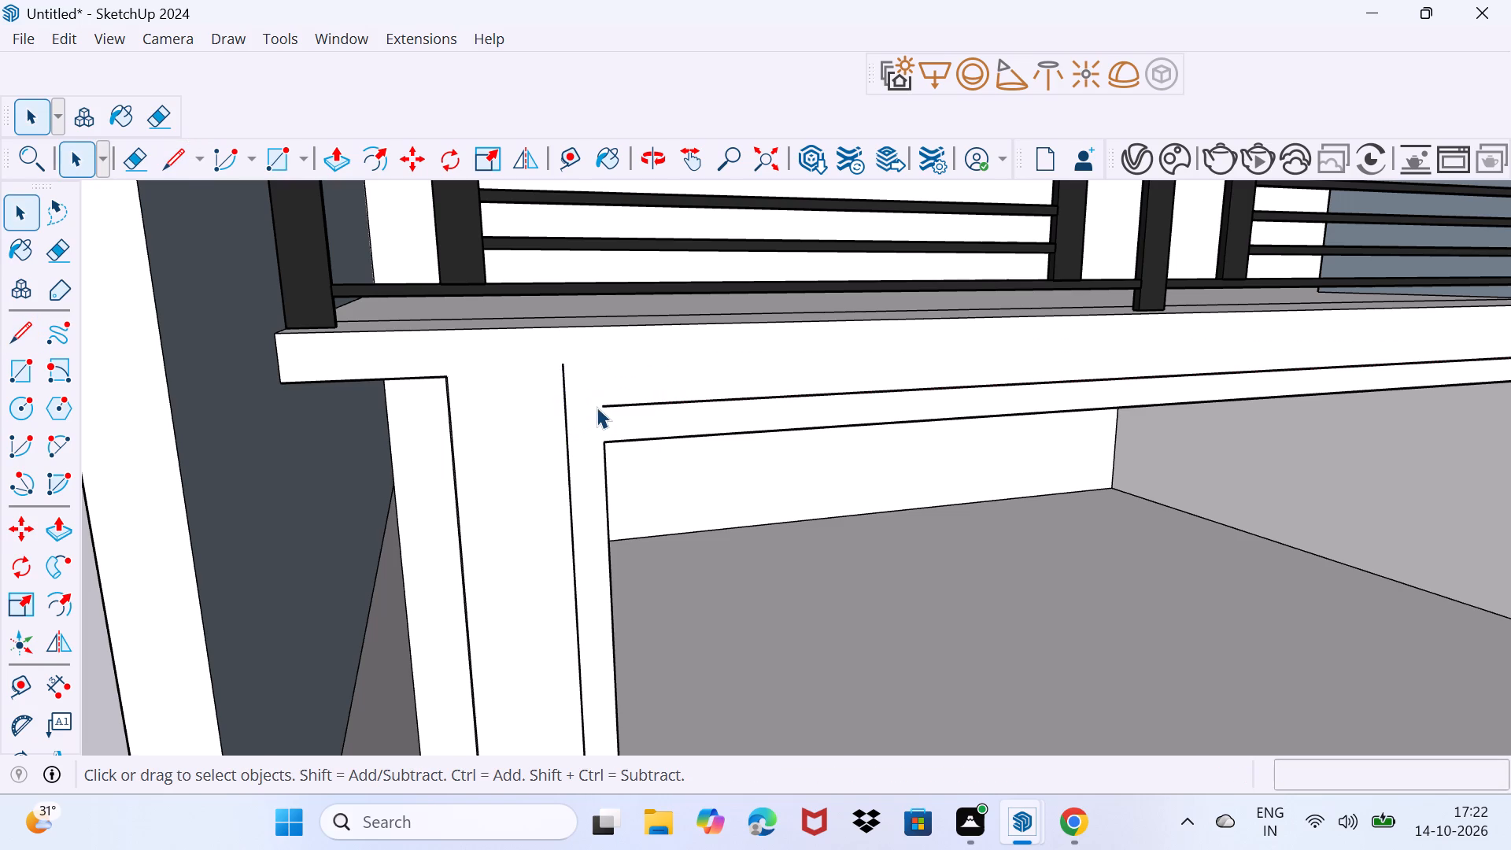
key("l")
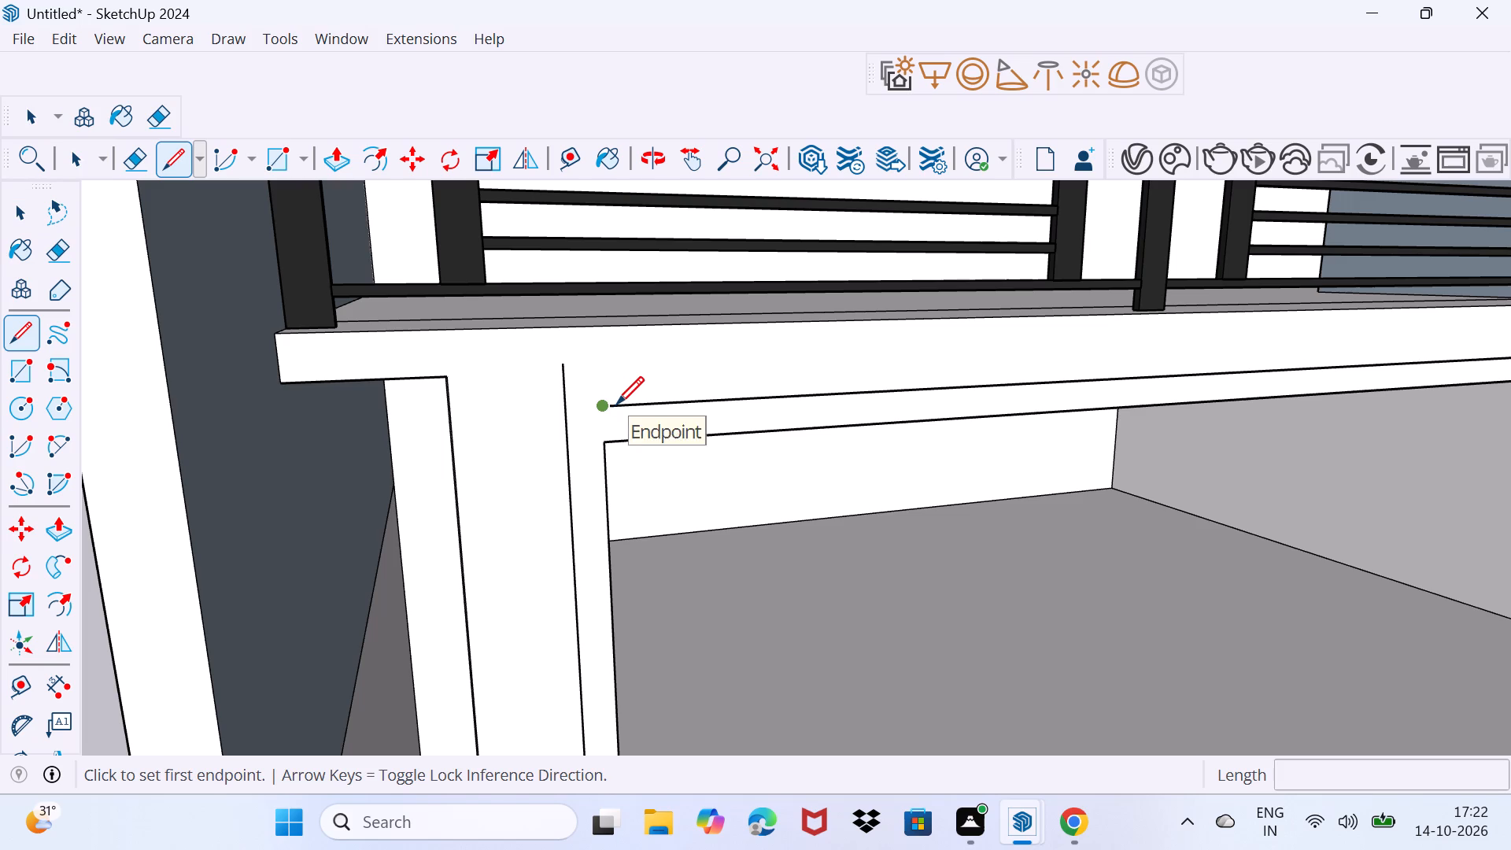
left_click(615, 404)
left_click(573, 412)
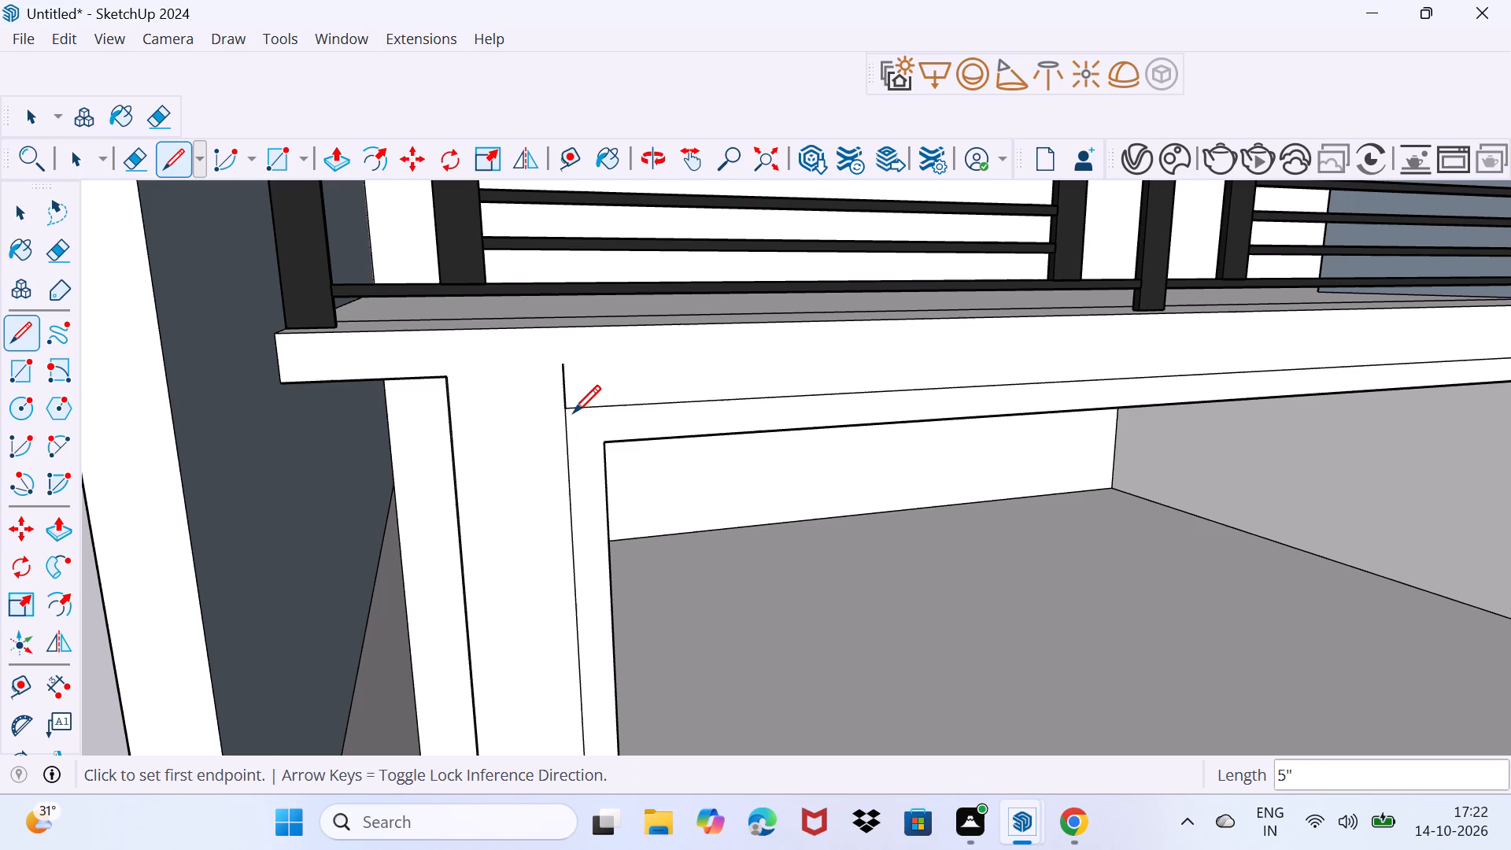
scroll(582, 413, "down", 4)
key("space")
Erase the overshooting line ends at all four corners of the offset border around the front opening.
scroll(583, 413, "up", 1)
key("e")
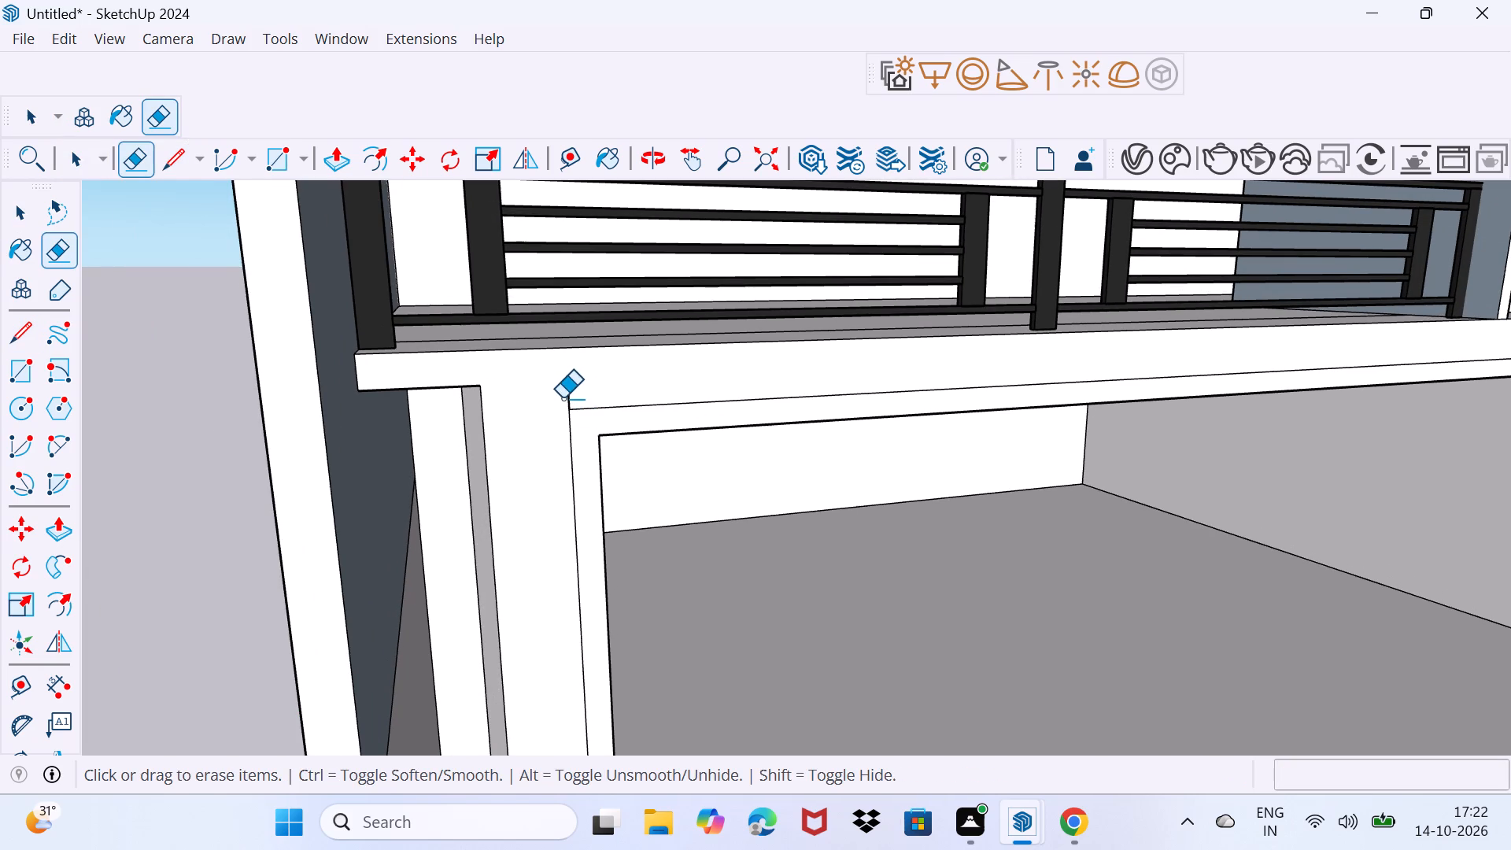
left_click_drag(563, 398, 571, 394)
scroll(572, 394, "down", 12)
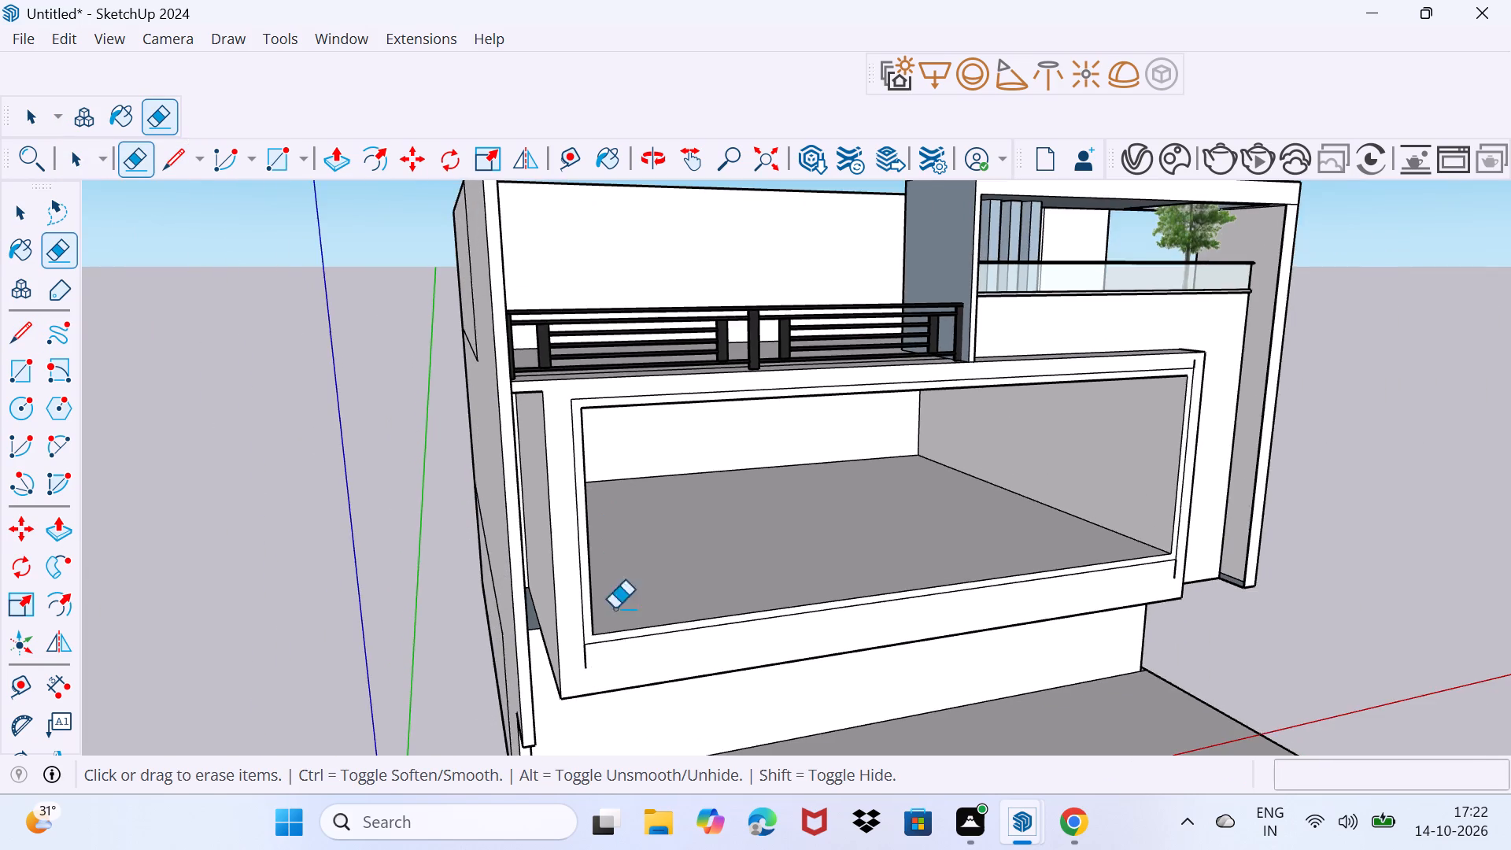
scroll(583, 724, "up", 3)
left_click_drag(584, 635, 598, 633)
scroll(615, 634, "down", 4)
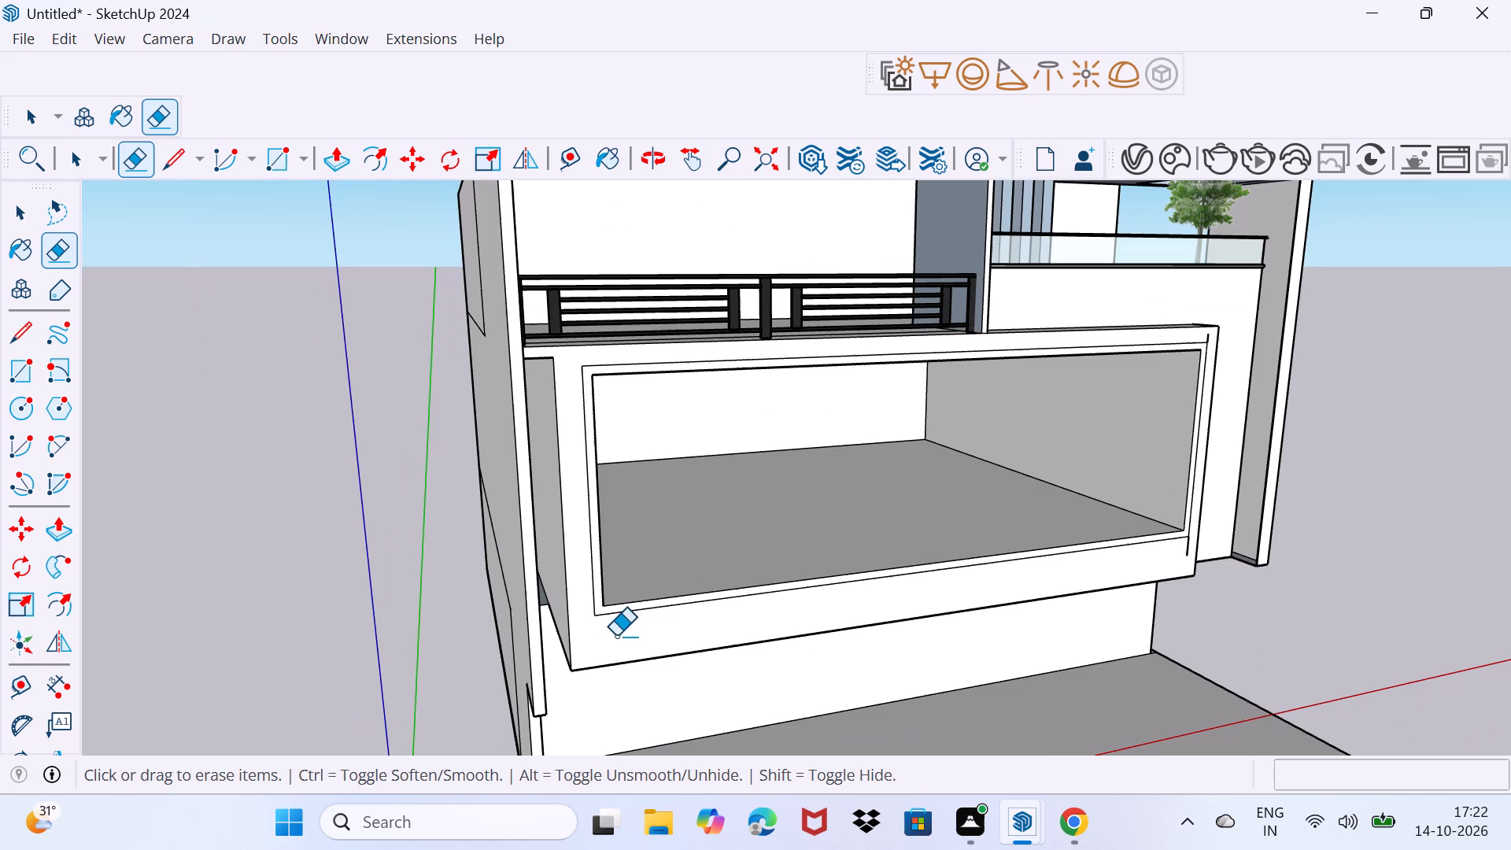
middle_click_drag(667, 636, 205, 759, "shift")
scroll(805, 438, "up", 4)
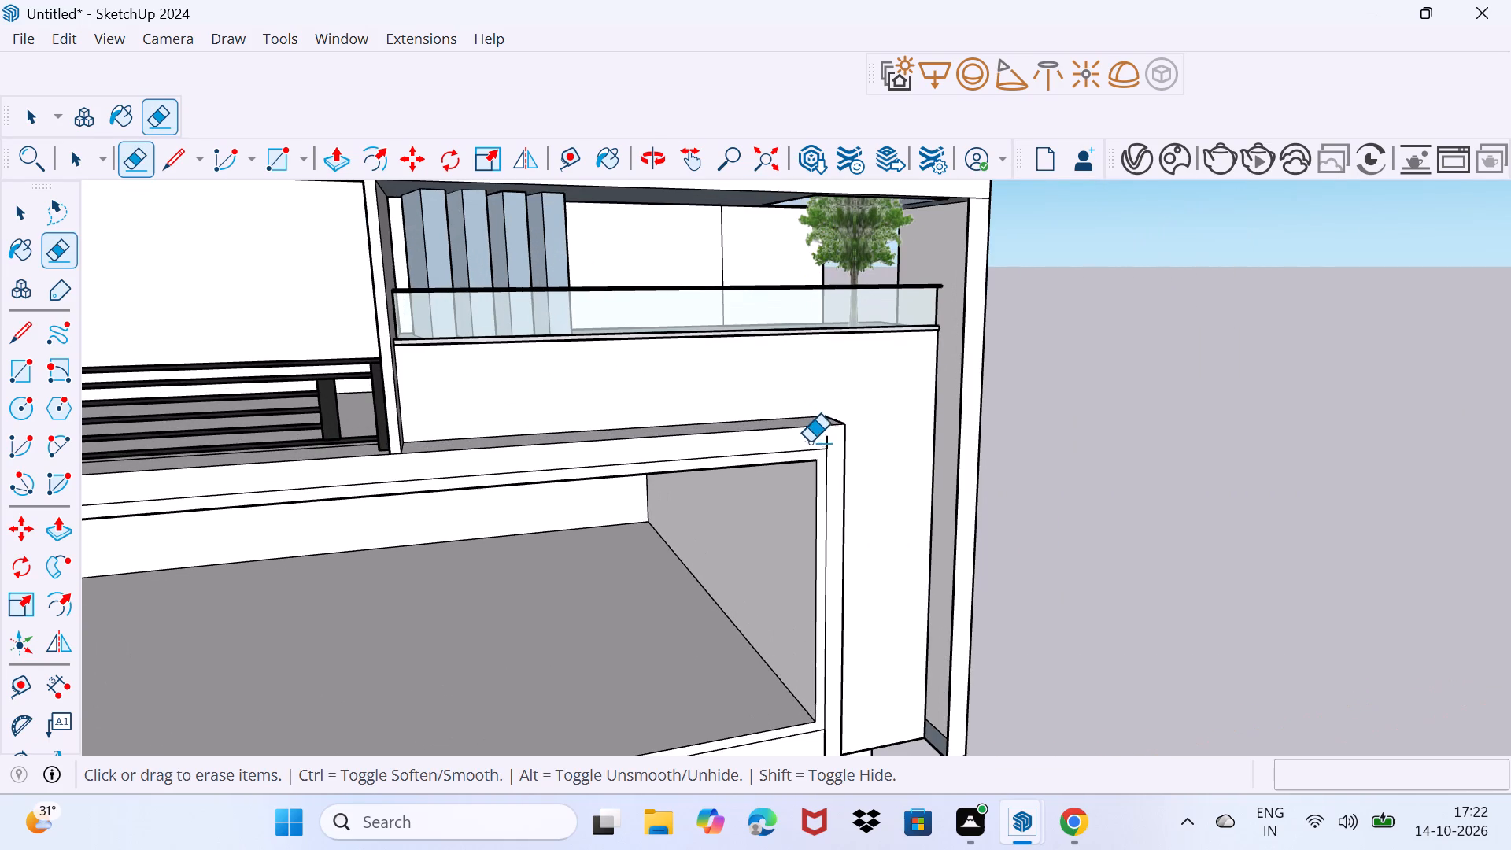
left_click(825, 444)
scroll(828, 474, "down", 4)
middle_click_drag(833, 507, 704, 314, "shift")
scroll(707, 506, "up", 4)
left_click(695, 465)
left_click(696, 465)
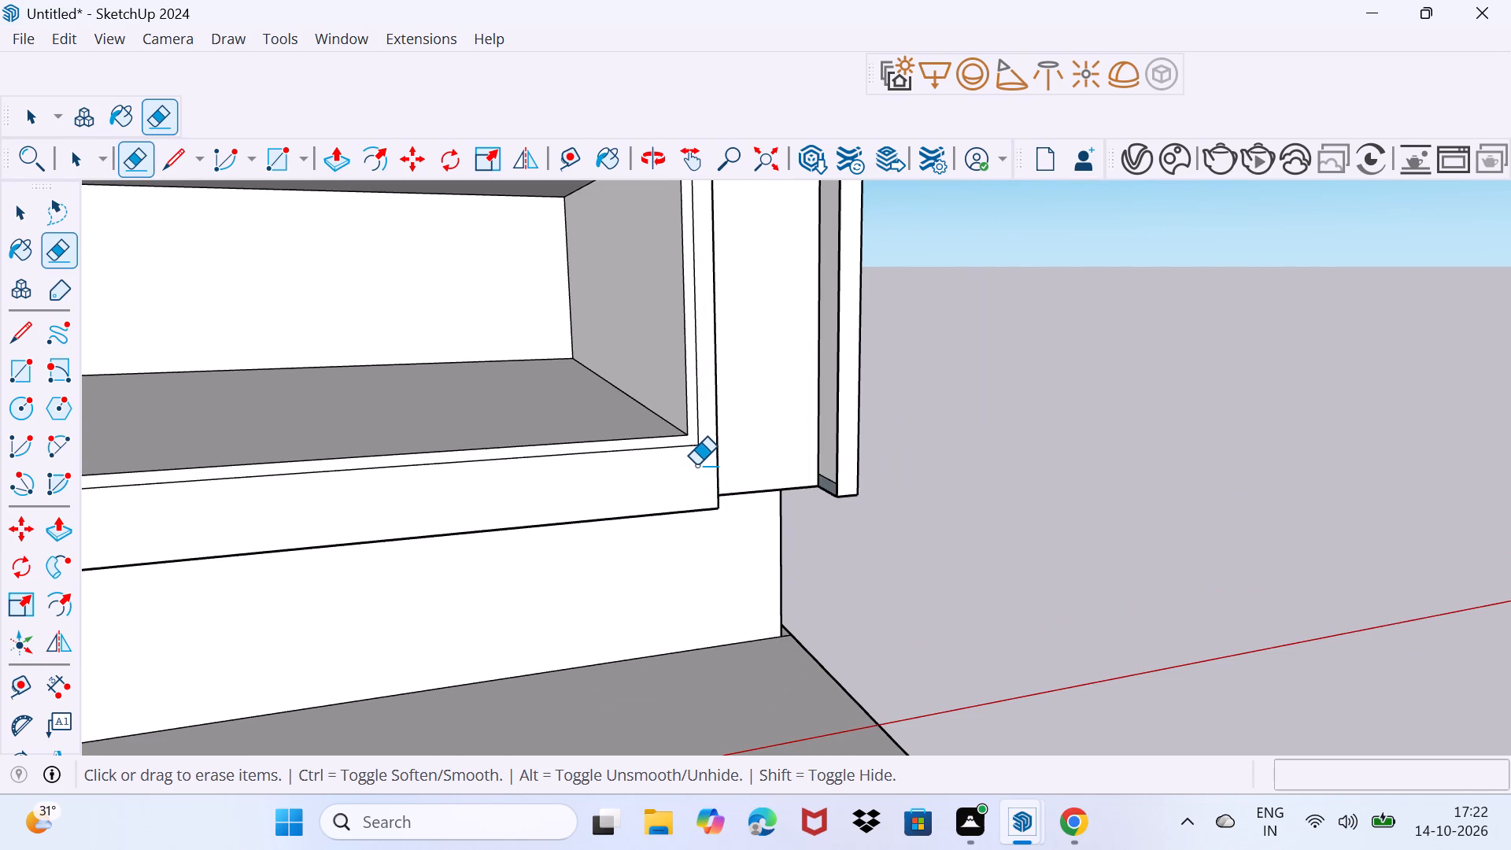
Examine the offset border around the front opening from above and from the front.
scroll(681, 482, "down", 3)
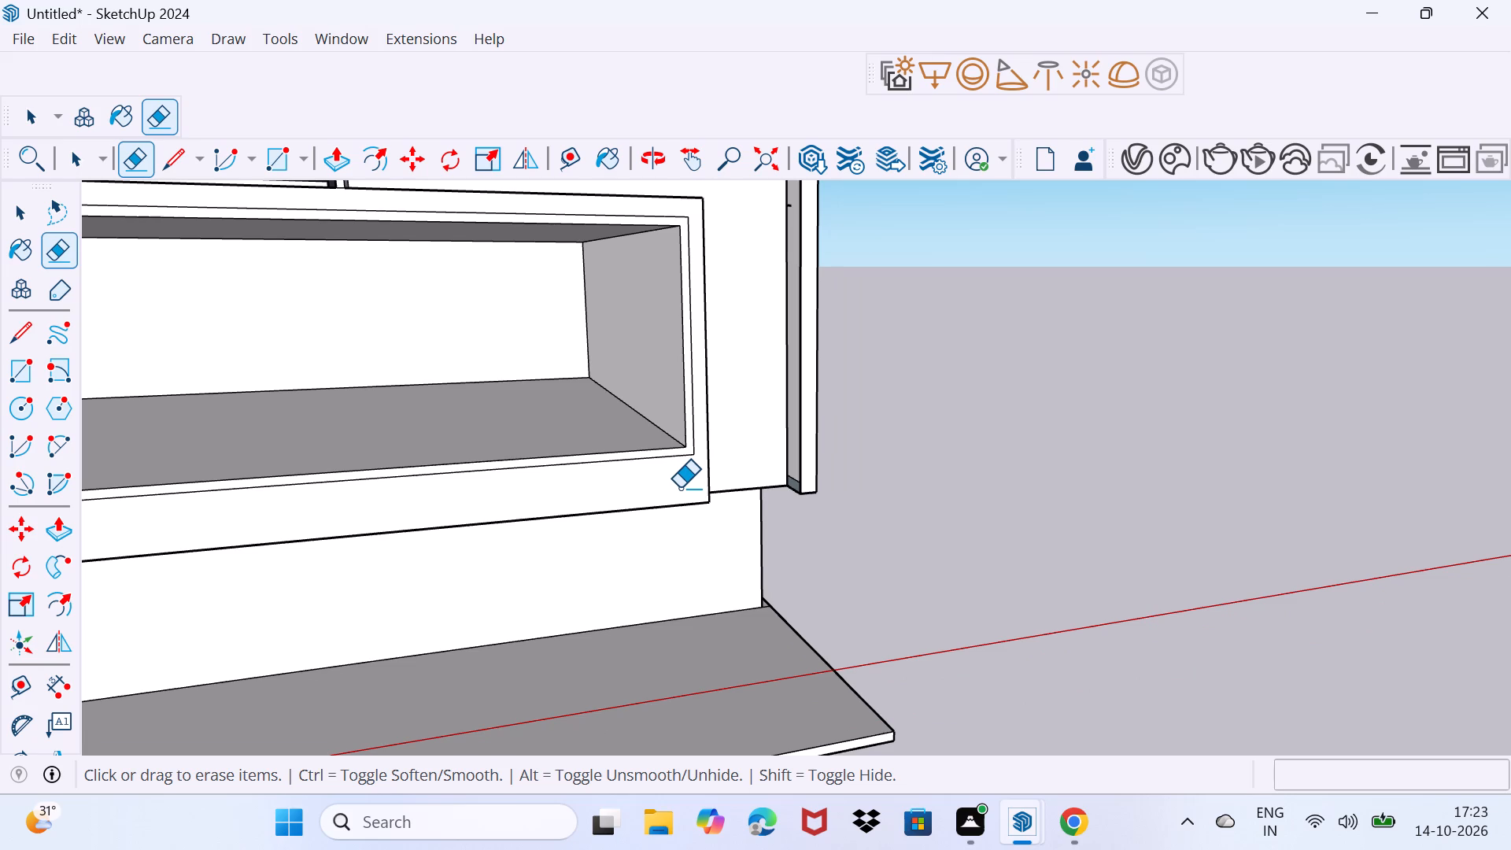
scroll(673, 530, "down", 2)
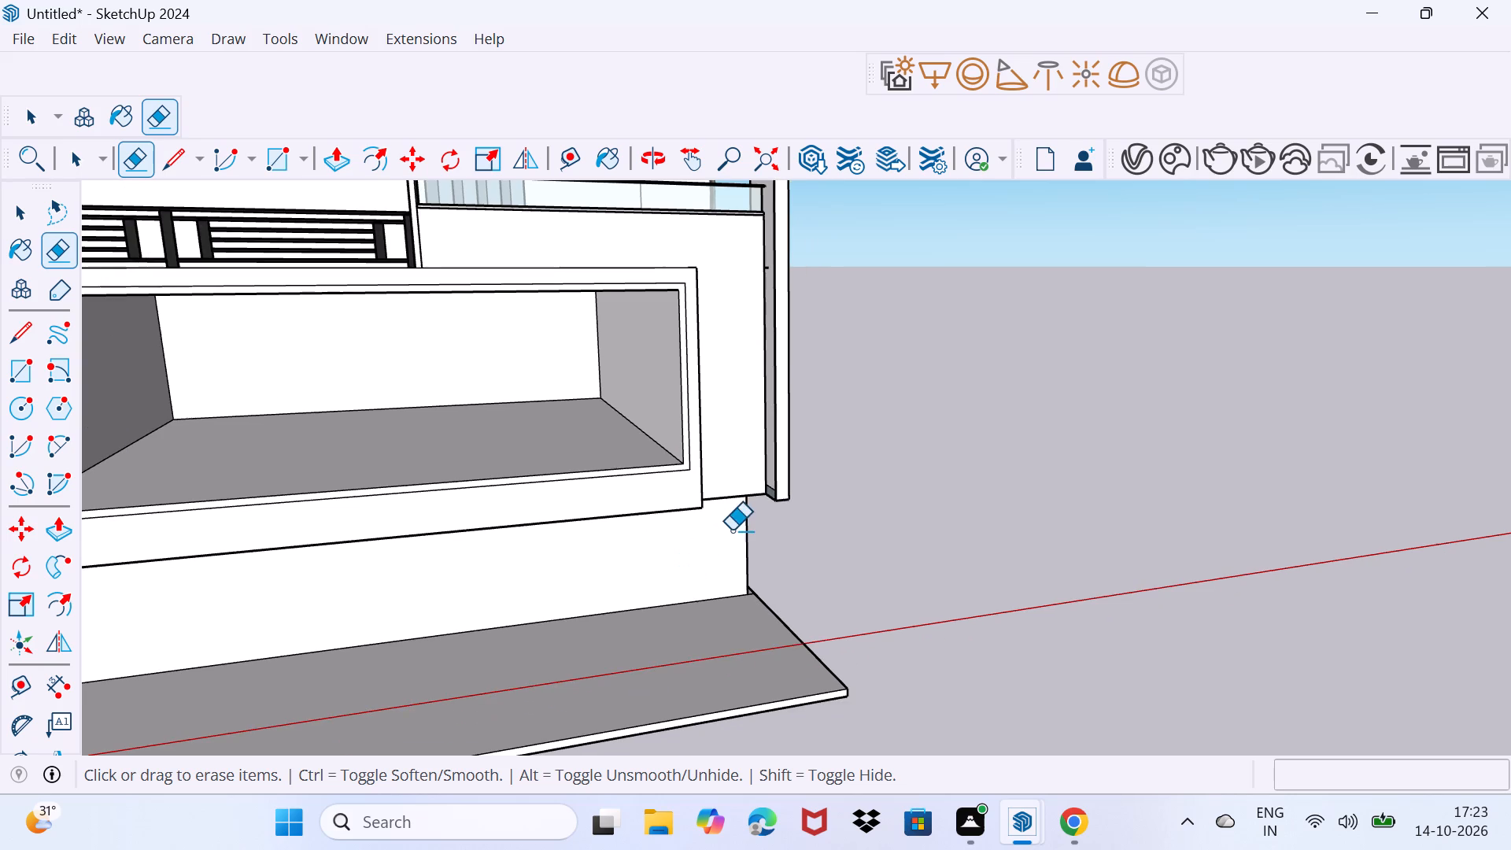
middle_click_drag(757, 486, 652, 608)
middle_click_drag(644, 431, 619, 562)
scroll(619, 563, "down", 1)
key("space")
middle_click_drag(654, 488, 566, 632)
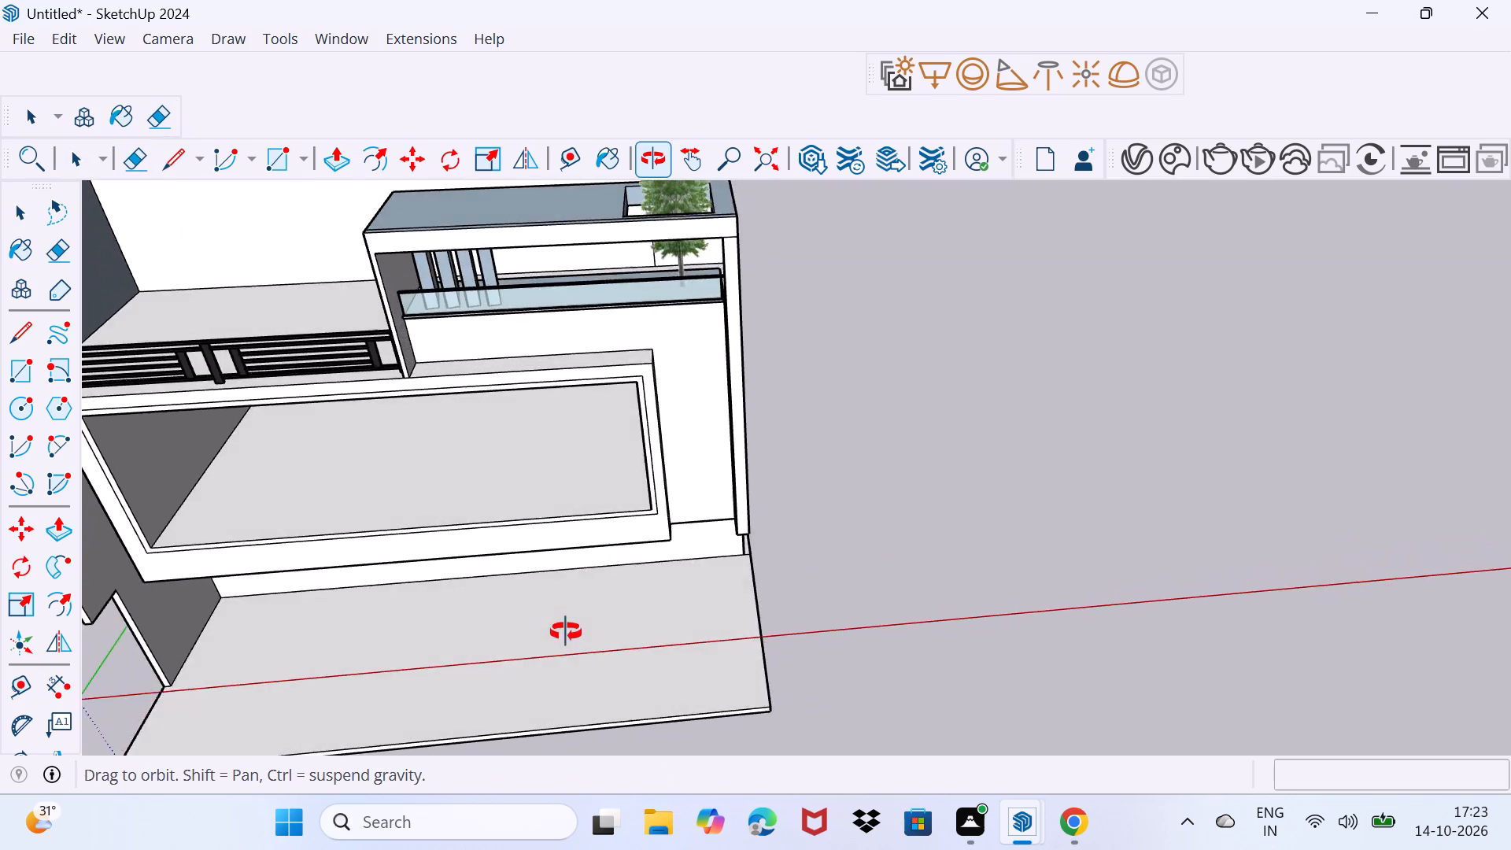
middle_click_drag(566, 632, 564, 586)
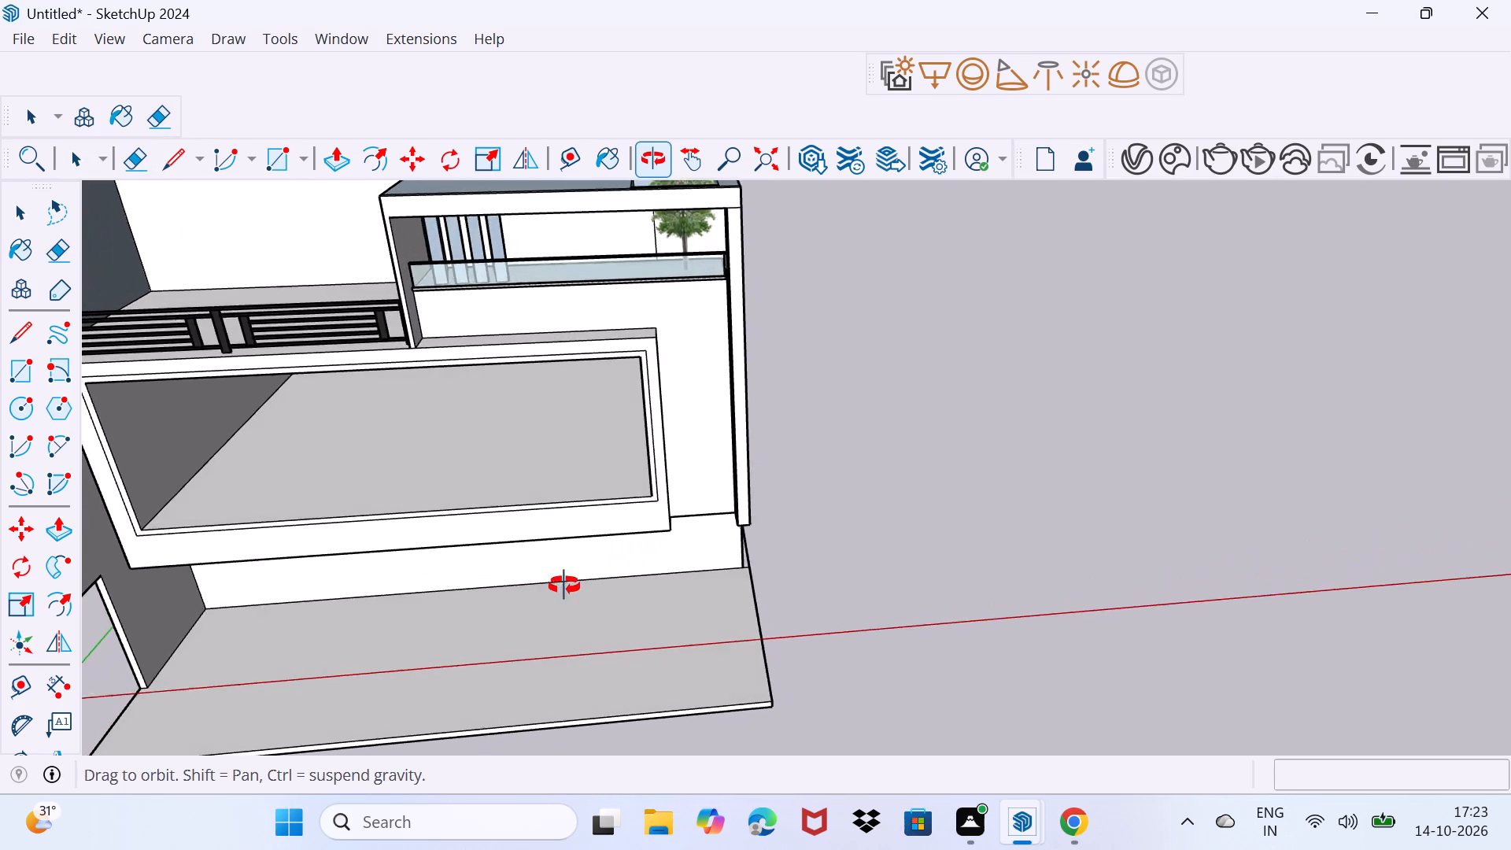
middle_click_drag(564, 586, 578, 586)
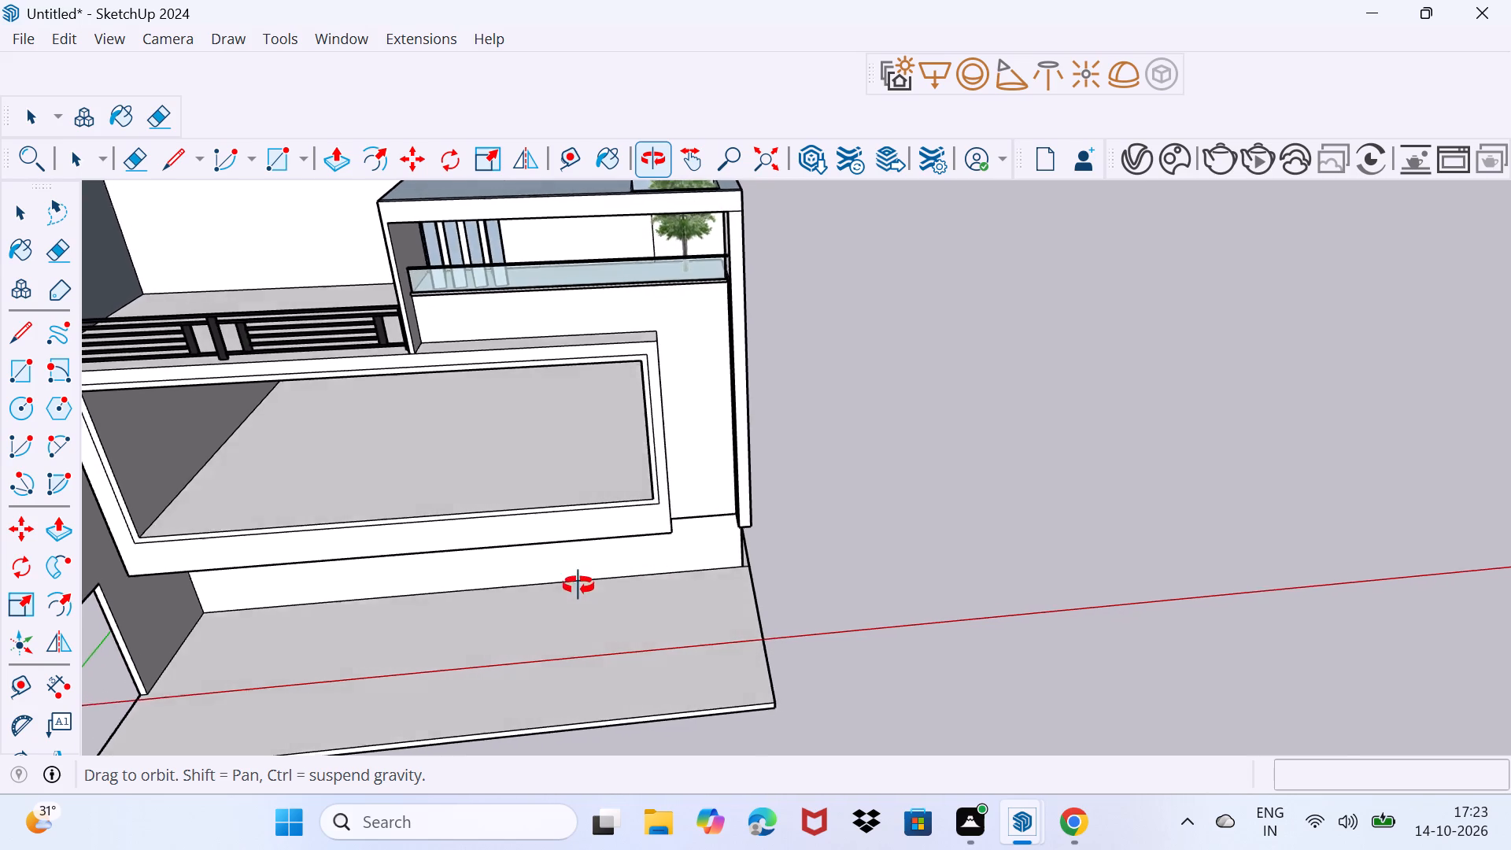
middle_click_drag(578, 586, 608, 492)
Push/Pull the narrow border face around the front opening slightly forward from the front wall face.
scroll(637, 412, "up", 2)
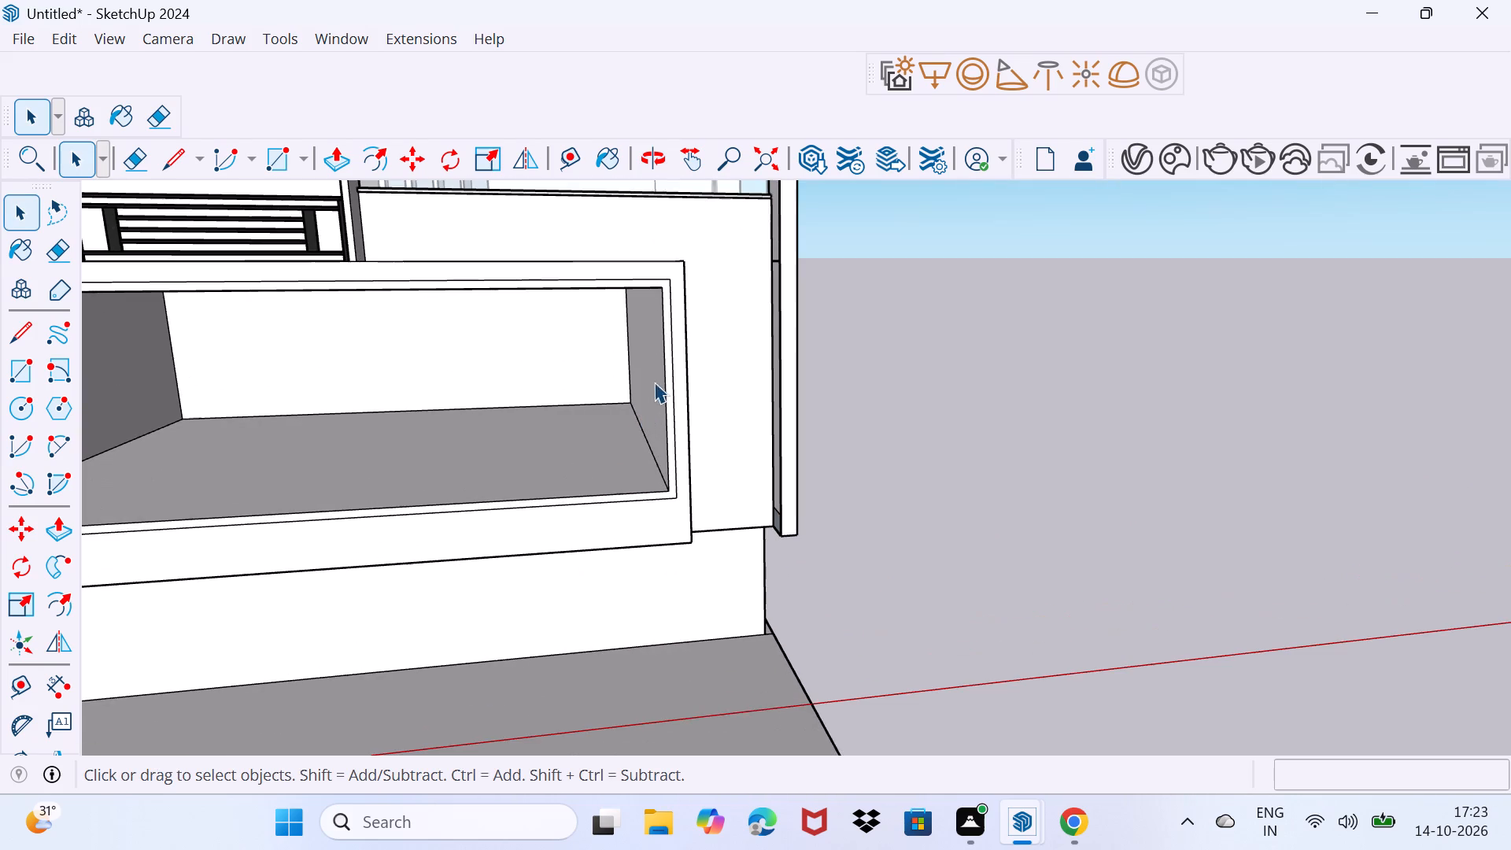
middle_click_drag(663, 362, 679, 468)
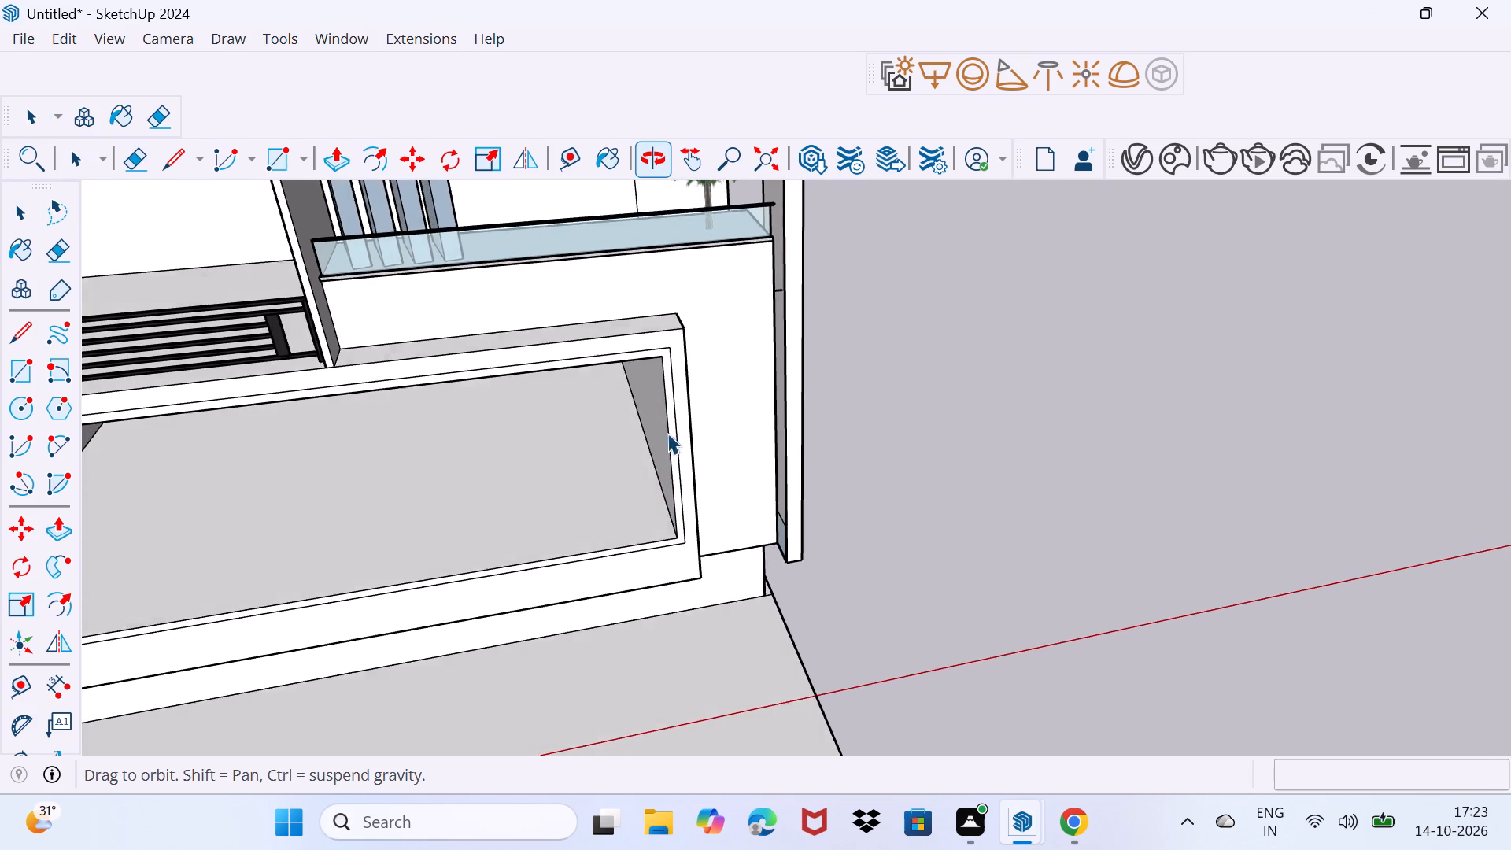
scroll(635, 364, "up", 3)
middle_click_drag(642, 367, 660, 370)
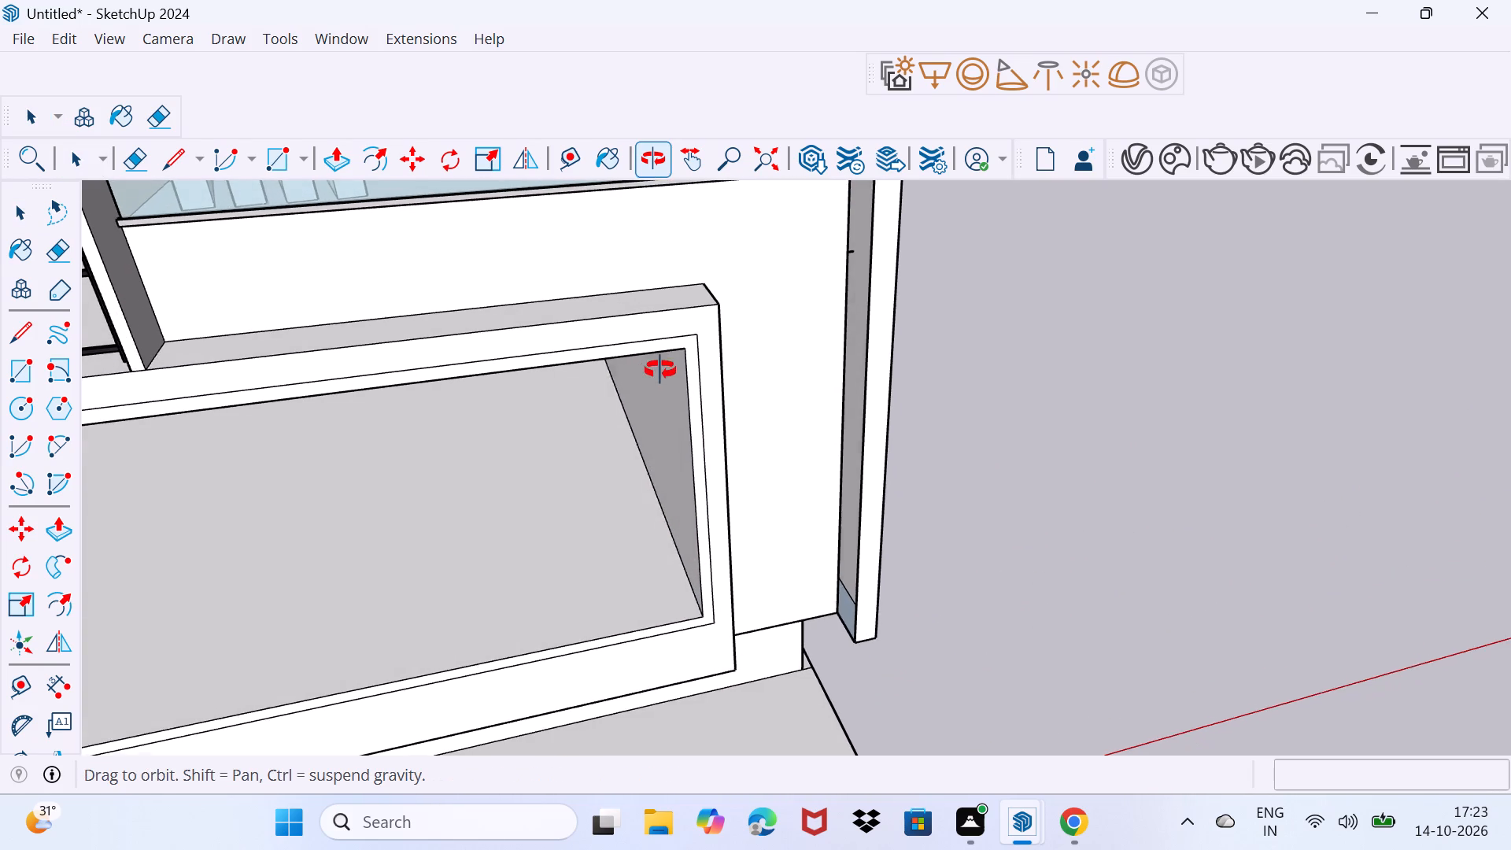
middle_click_drag(660, 370, 676, 353)
scroll(689, 344, "up", 3)
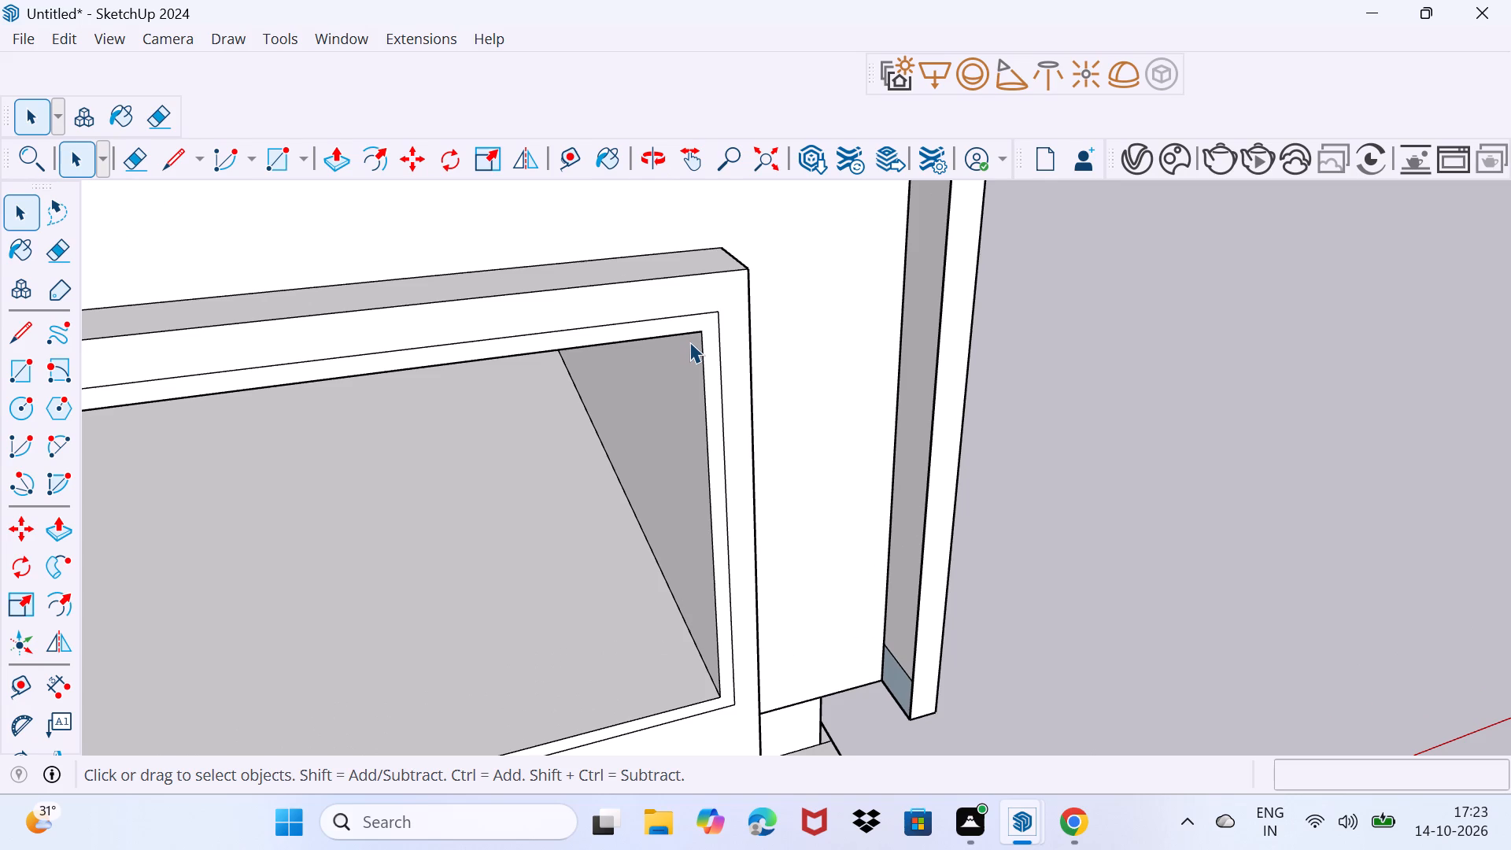
scroll(696, 332, "up", 2)
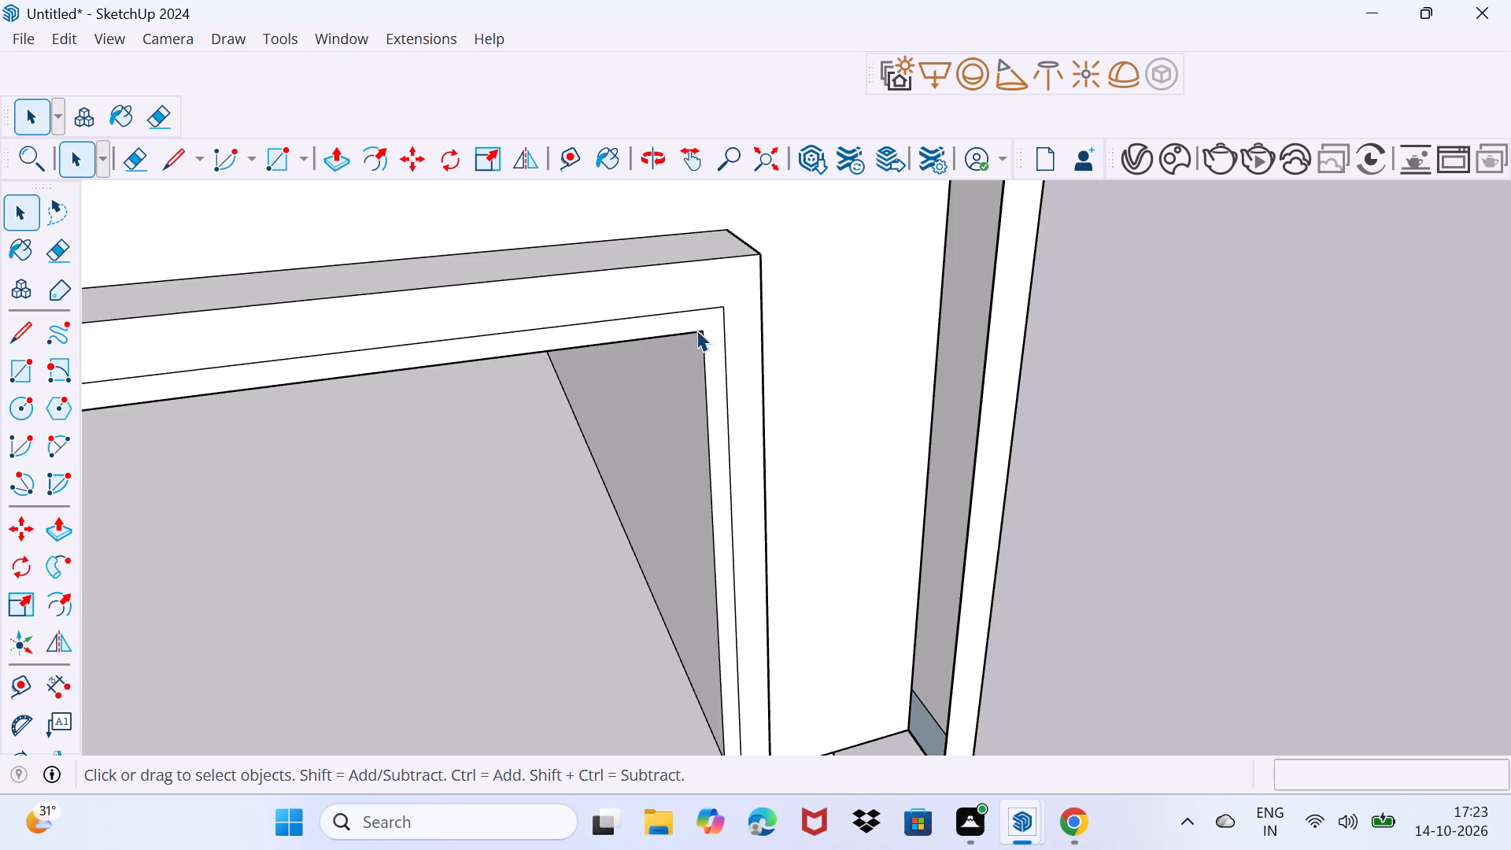
scroll(696, 330, "down", 4)
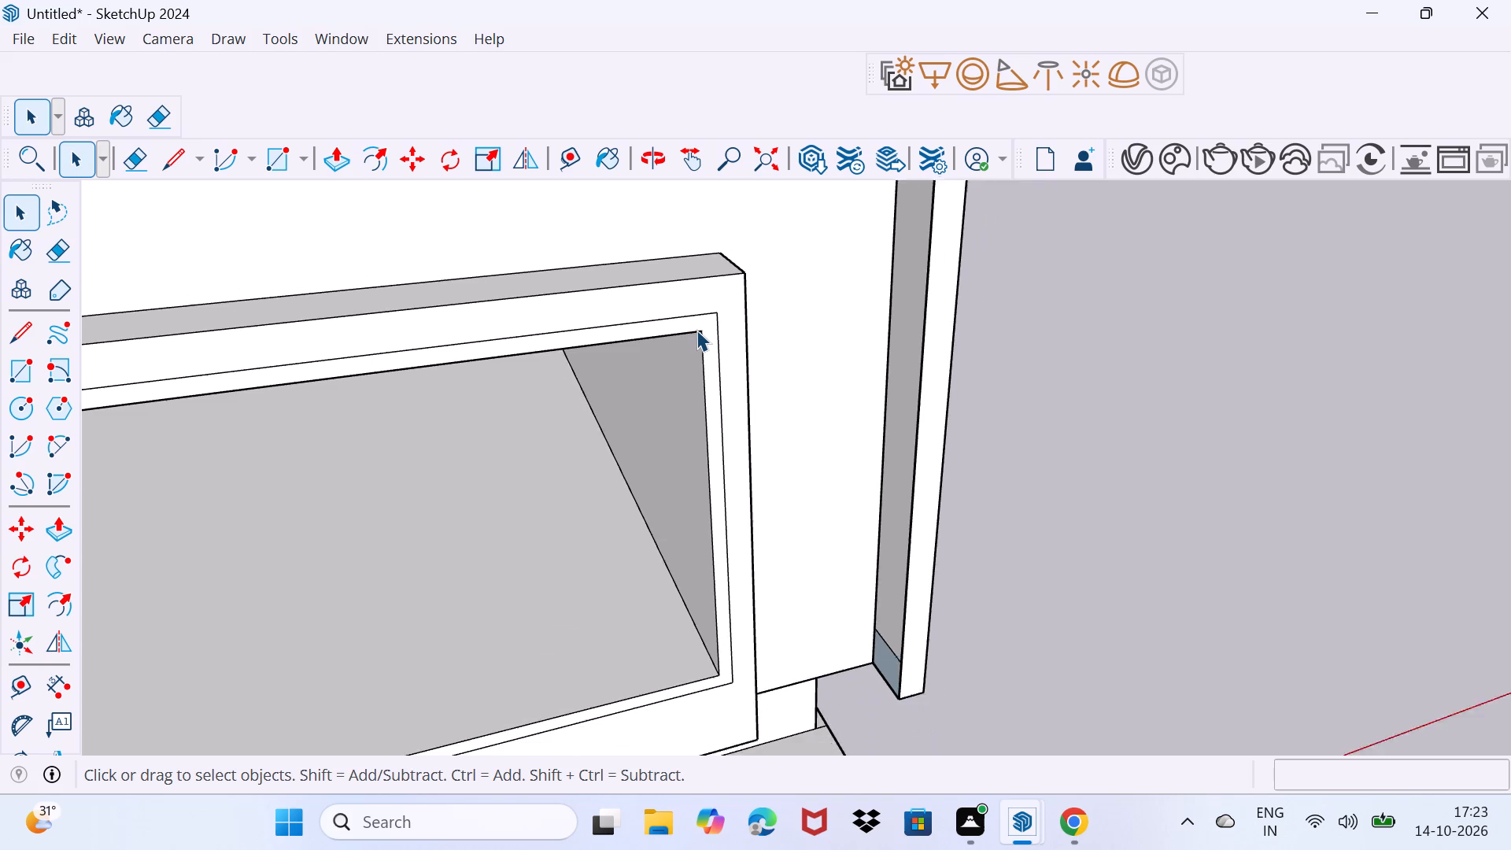
scroll(696, 330, "down", 2)
left_click(704, 323)
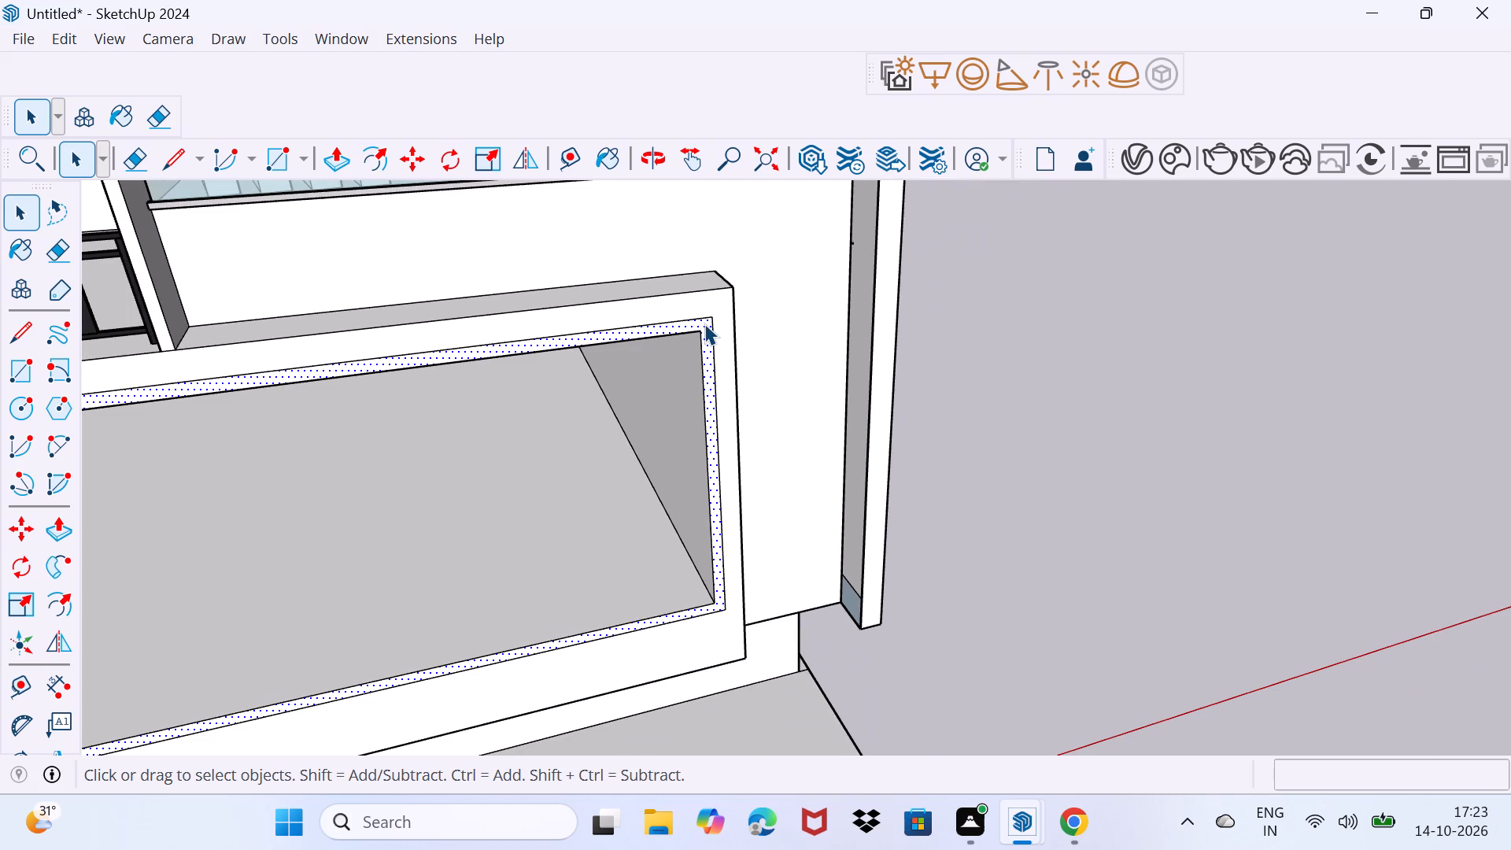
key("p")
left_click(704, 323)
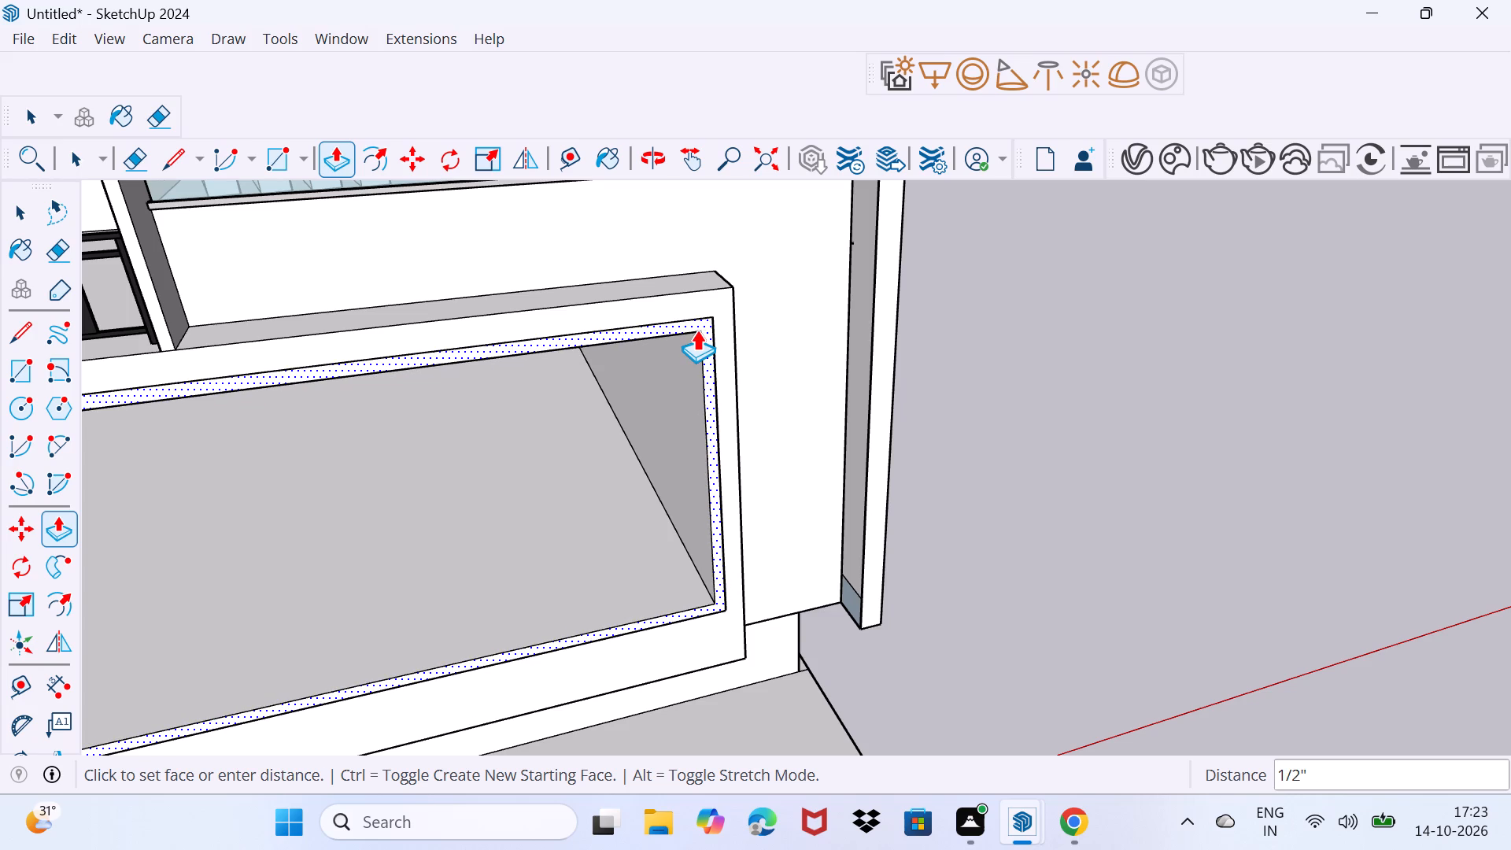
left_click(701, 330)
key("space")
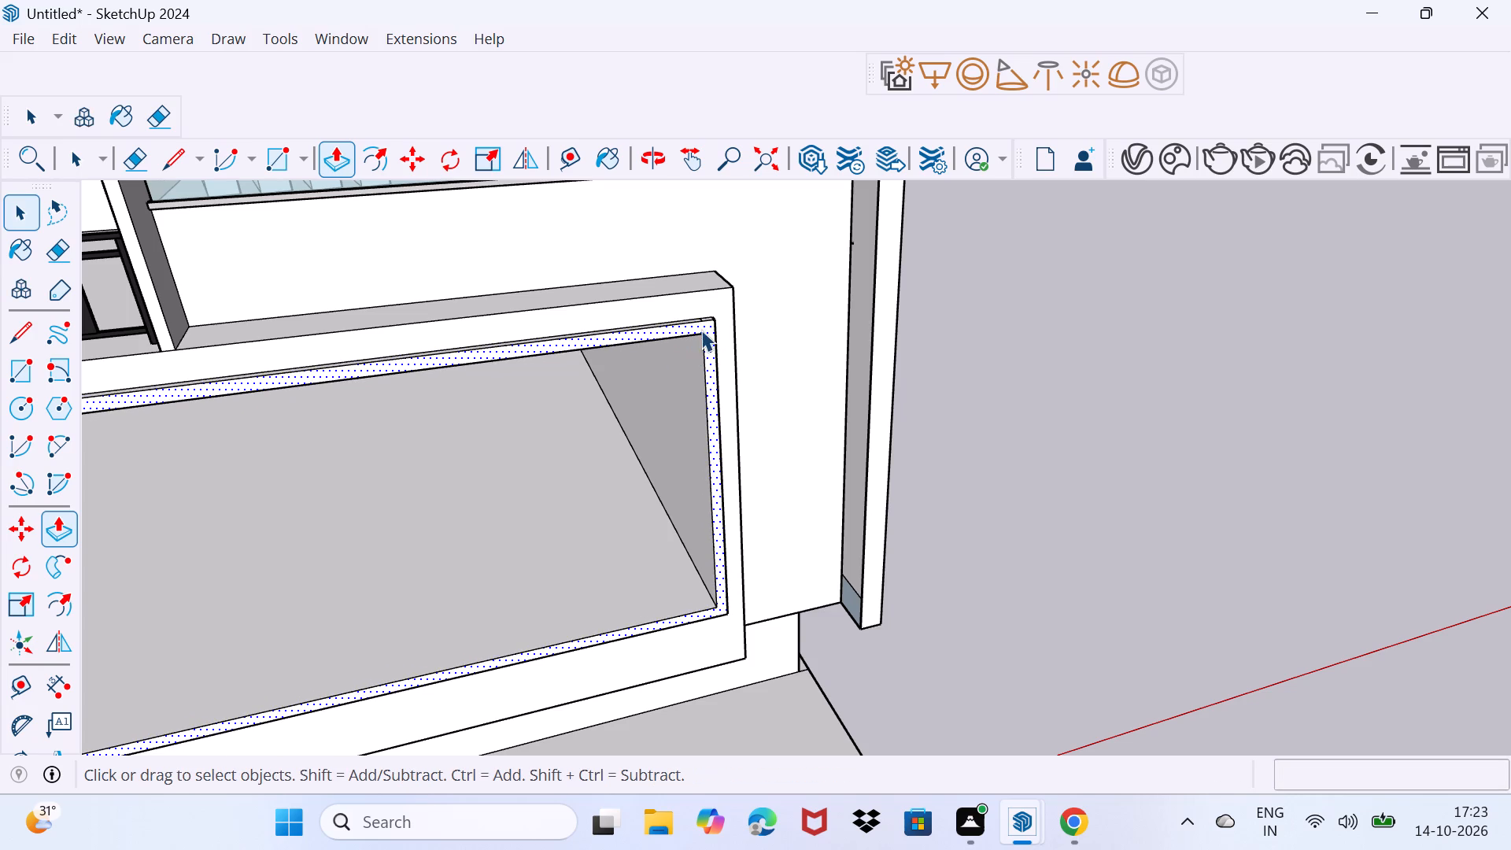
Copy the front top edge of the projecting wall band above the recessed opening 0.8" downward onto its front face.
left_click_drag(695, 346, 699, 324)
scroll(597, 338, "up", 6)
middle_click_drag(601, 344, 604, 401)
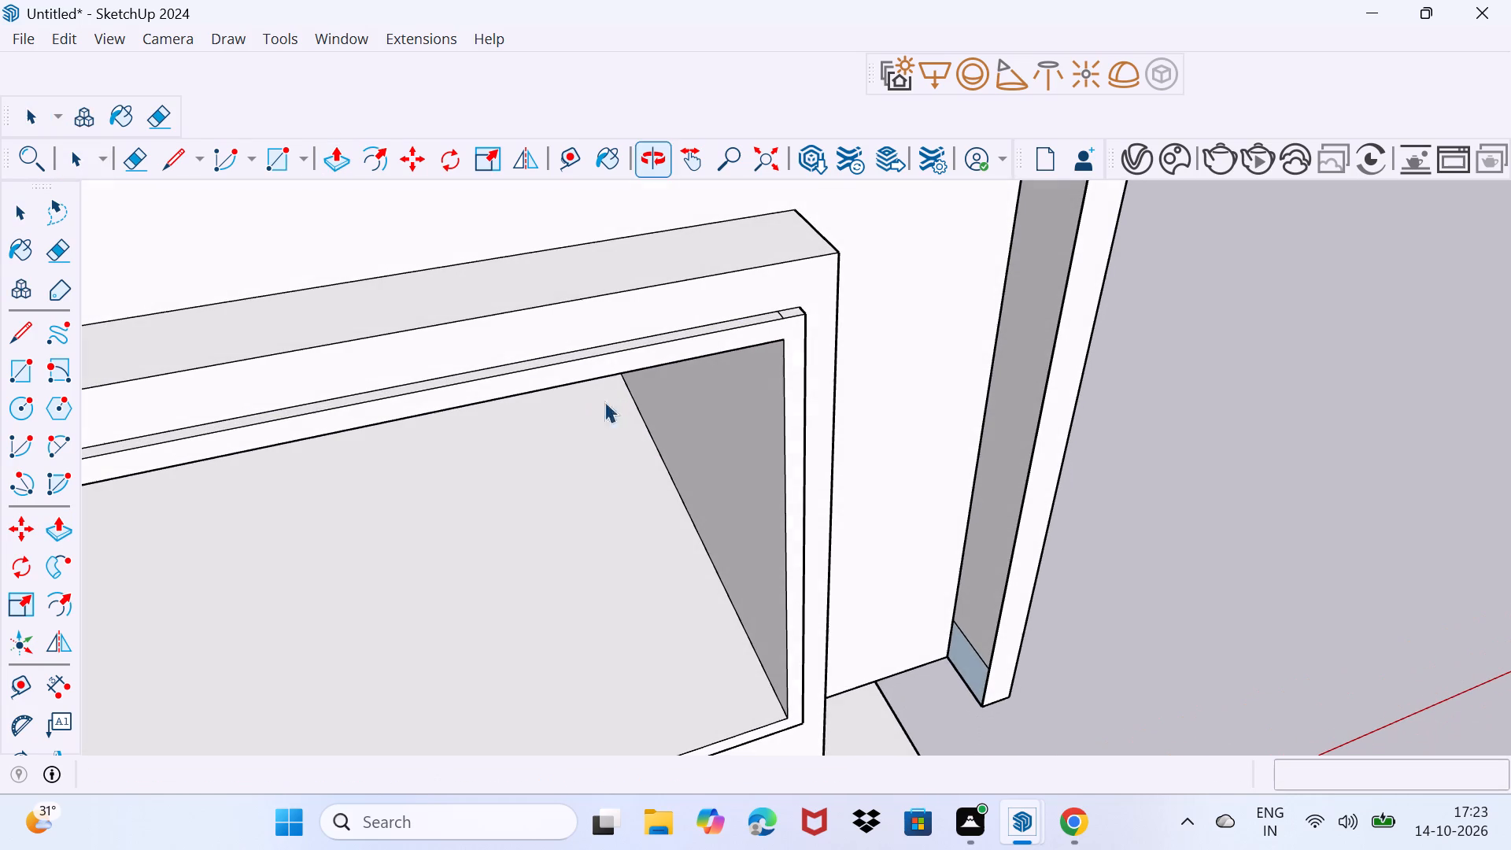
middle_click_drag(604, 401, 606, 410)
left_click(627, 288)
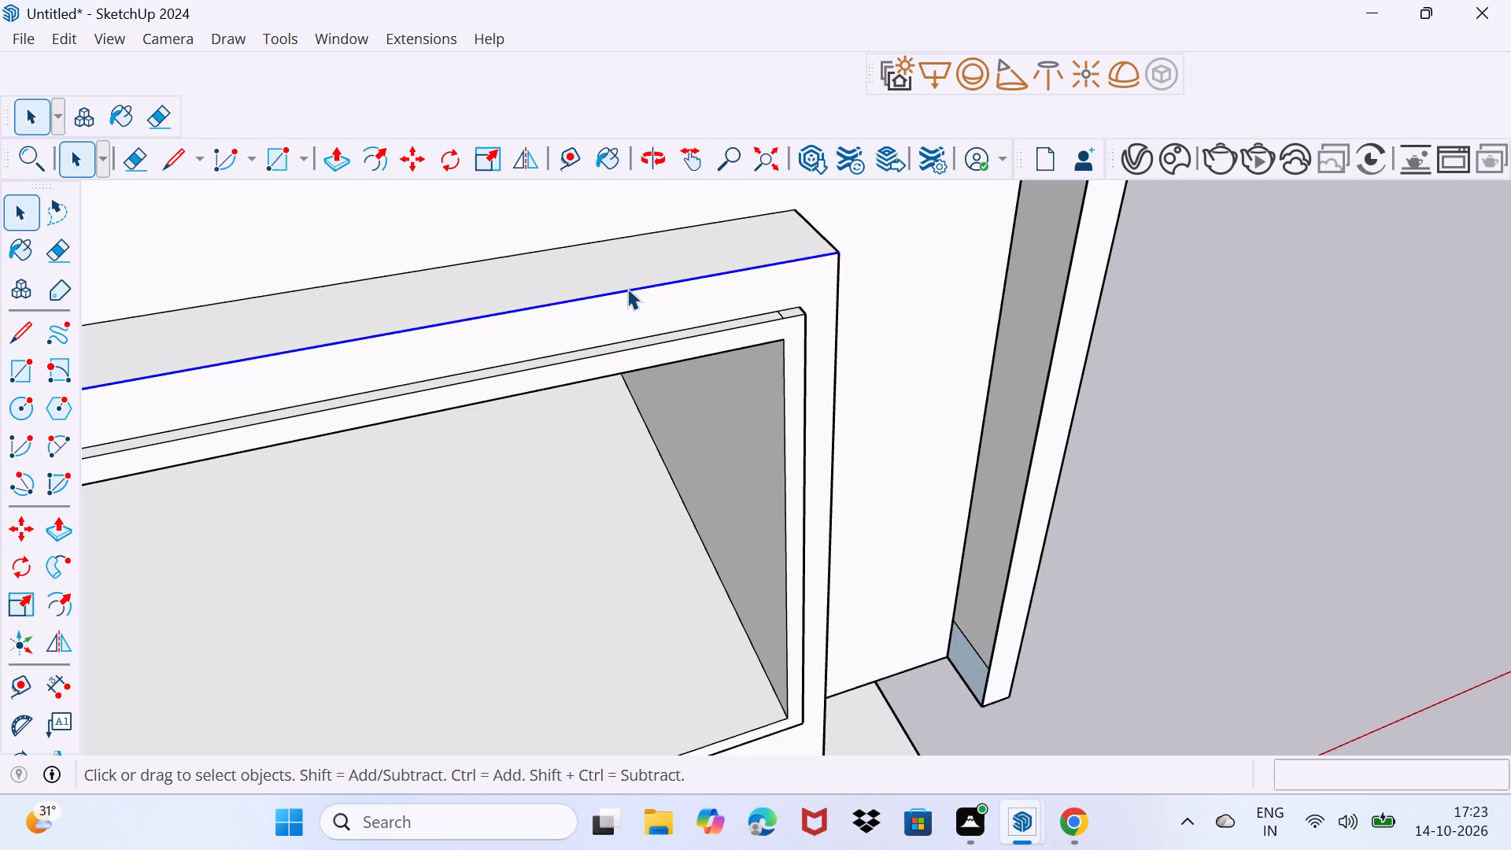
scroll(663, 297, "up", 3)
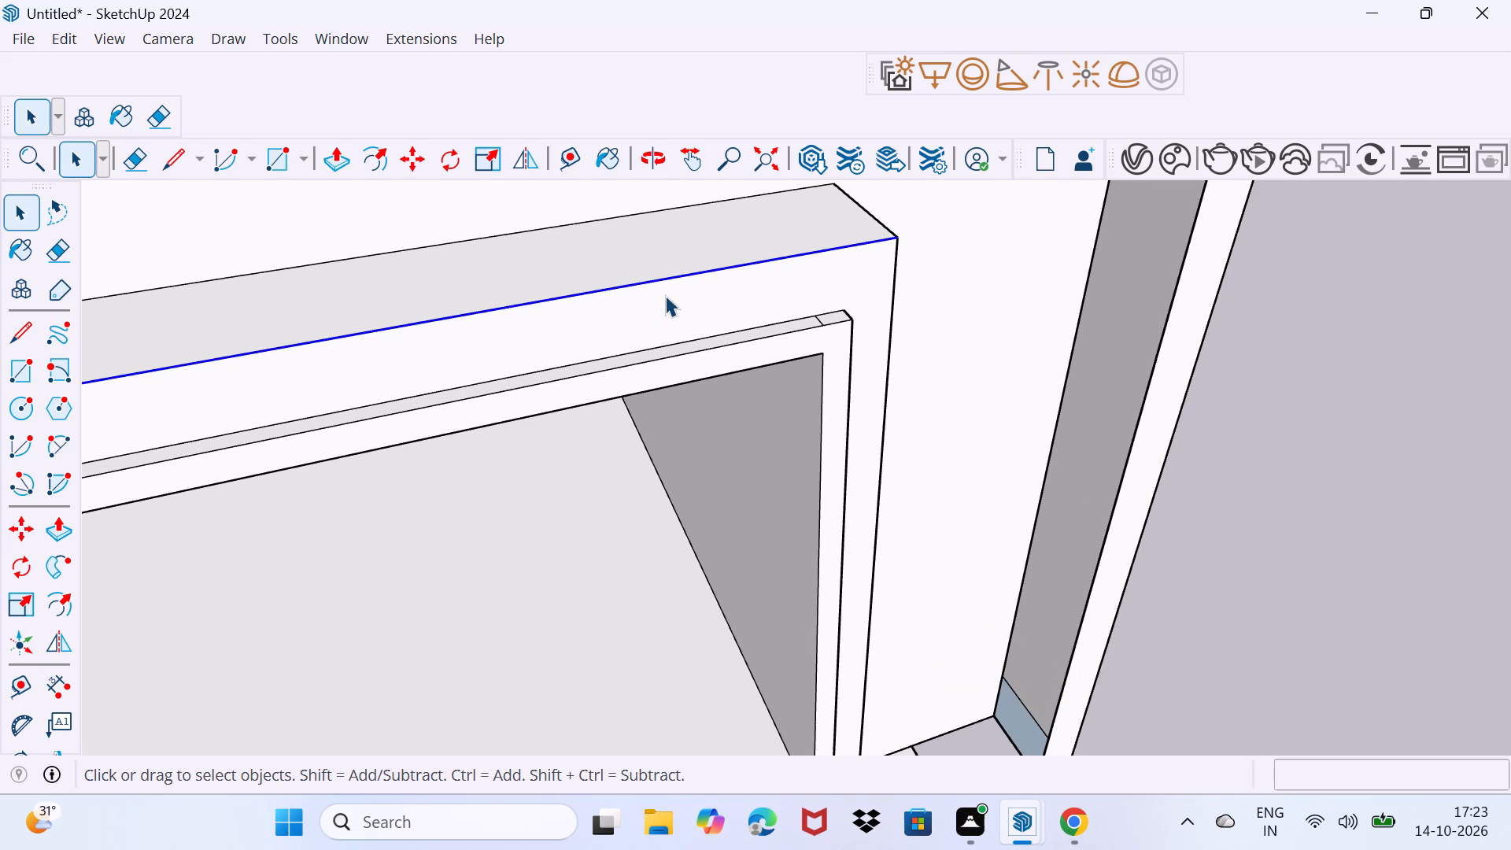
key("l")
type(",m")
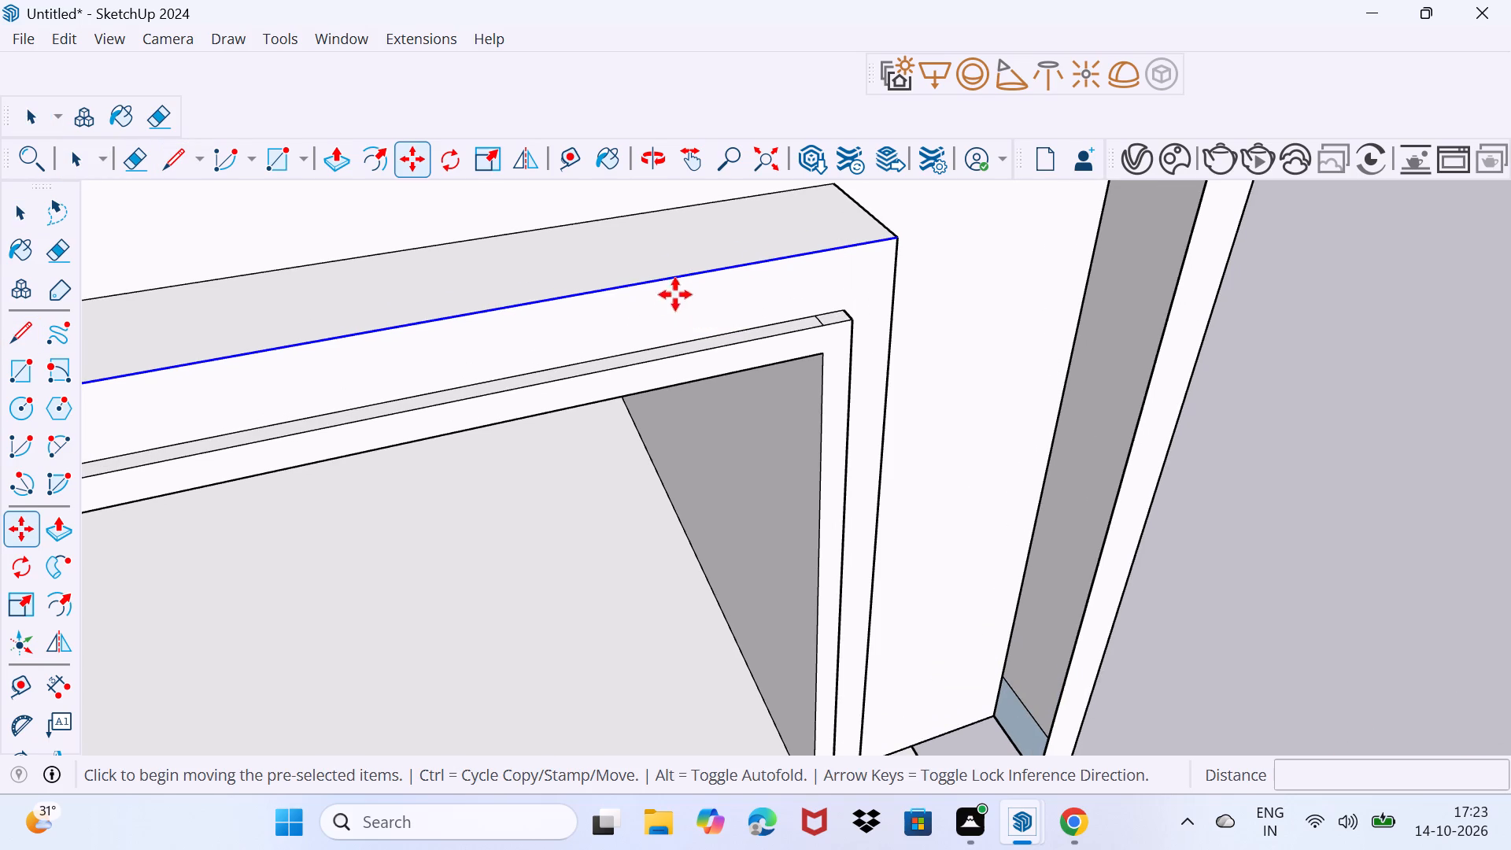
left_click(894, 235)
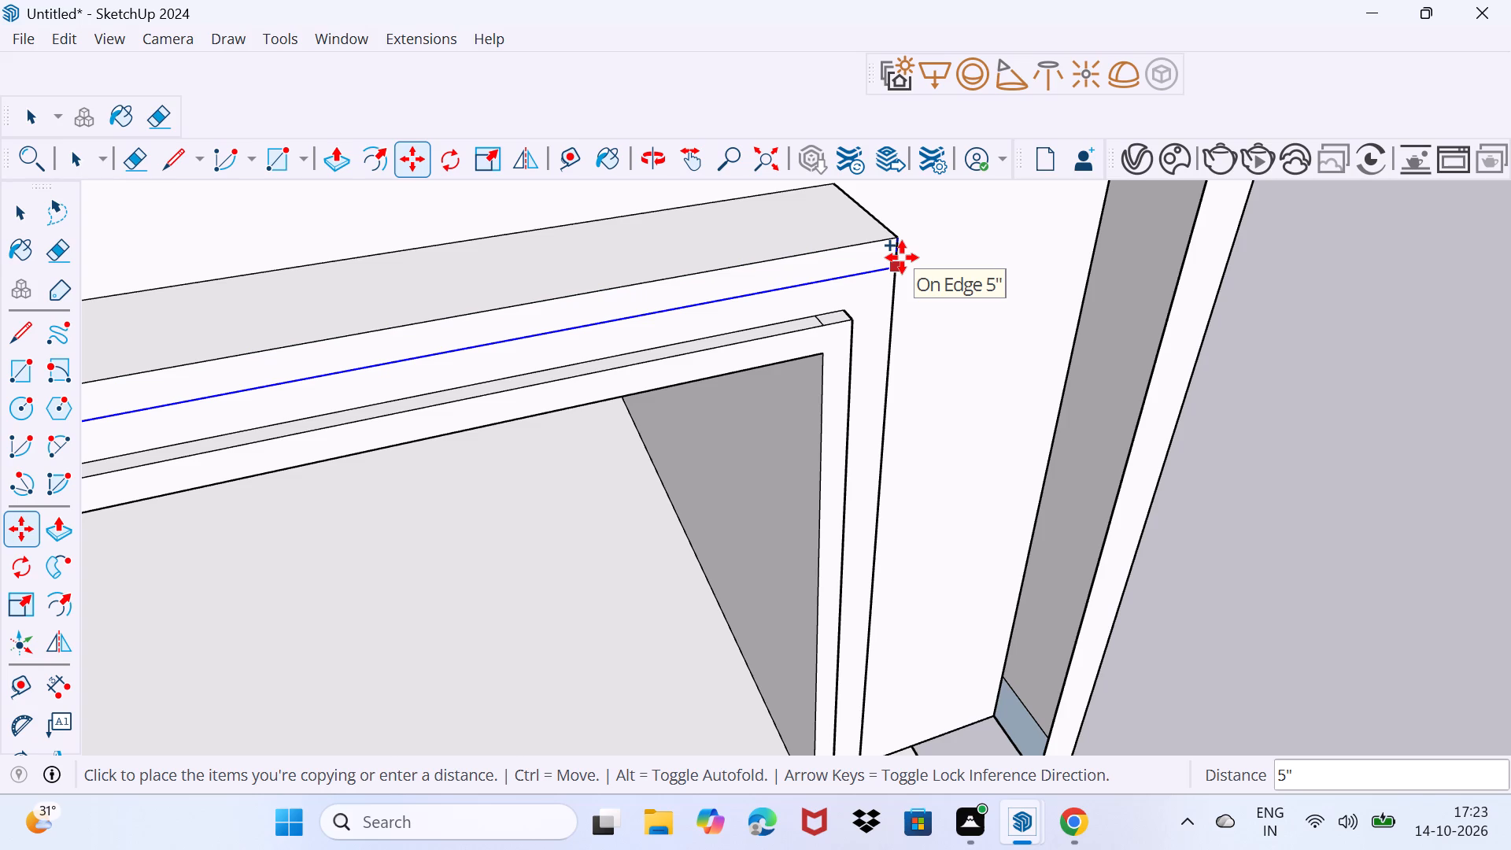
type("0.")
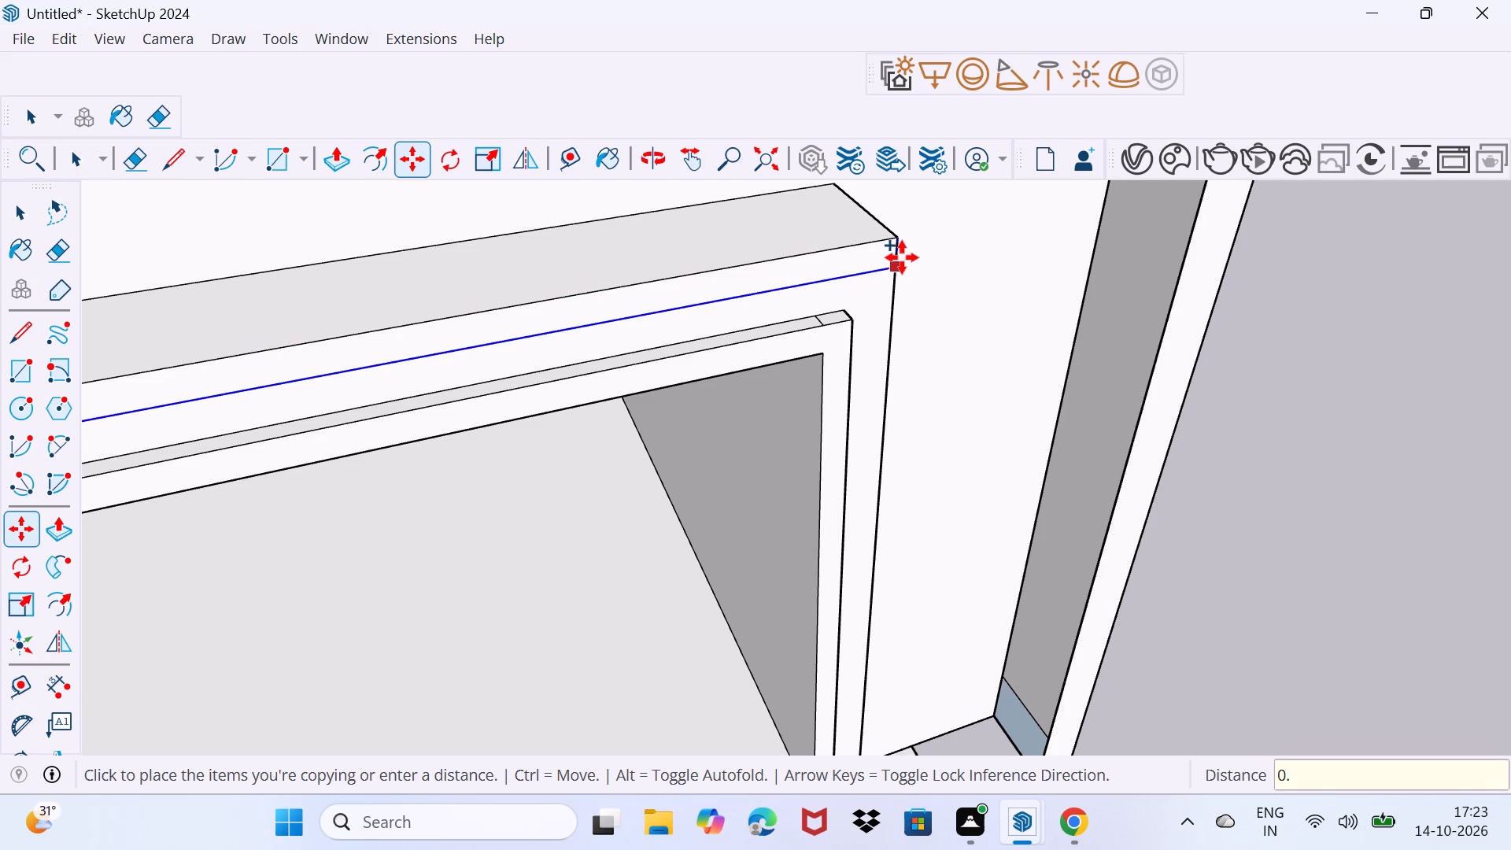
type("8\"")
key("Return")
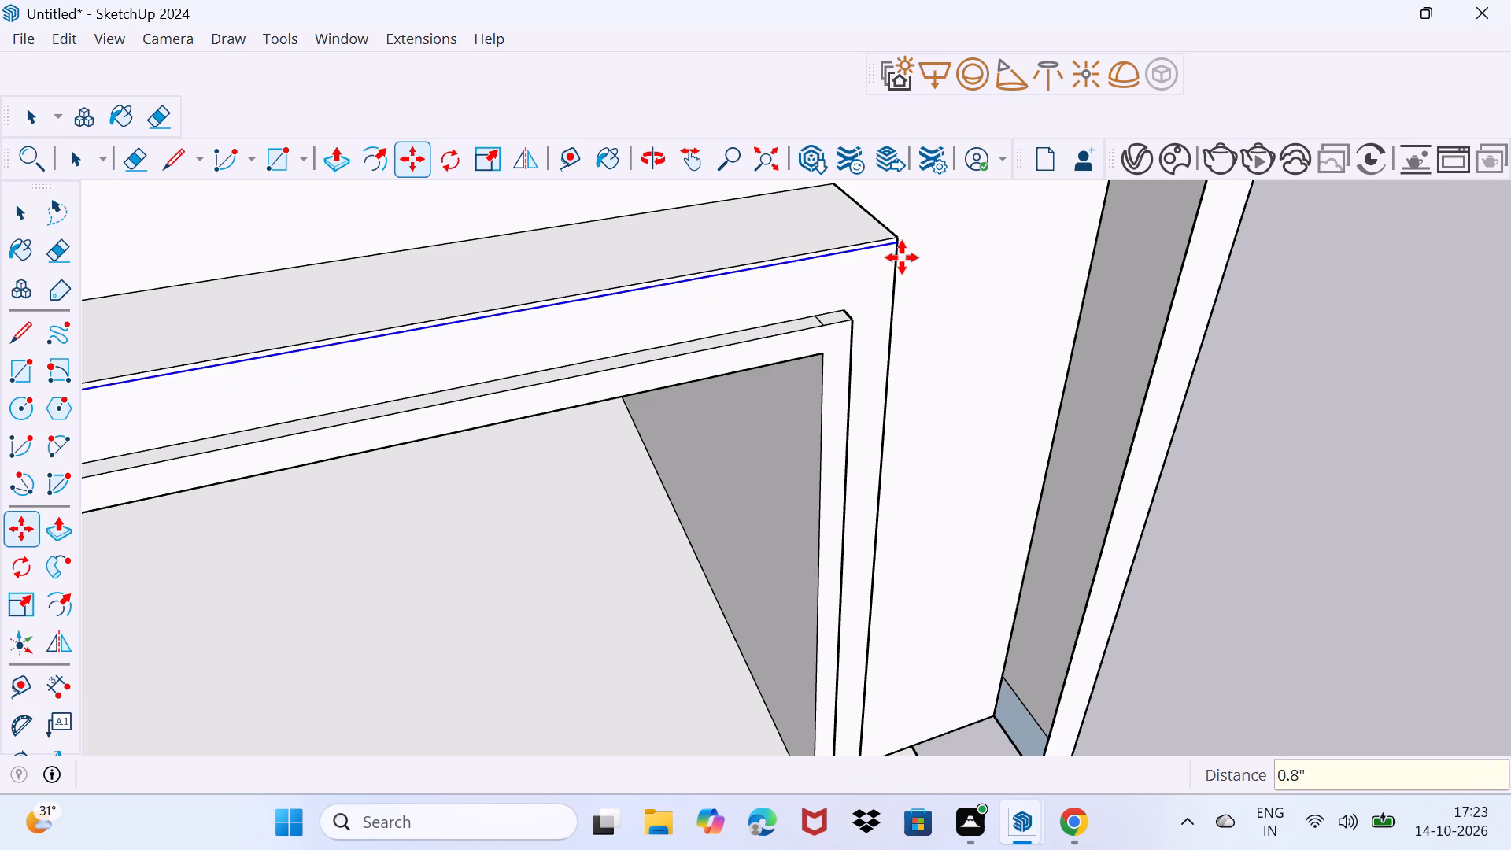
key("space")
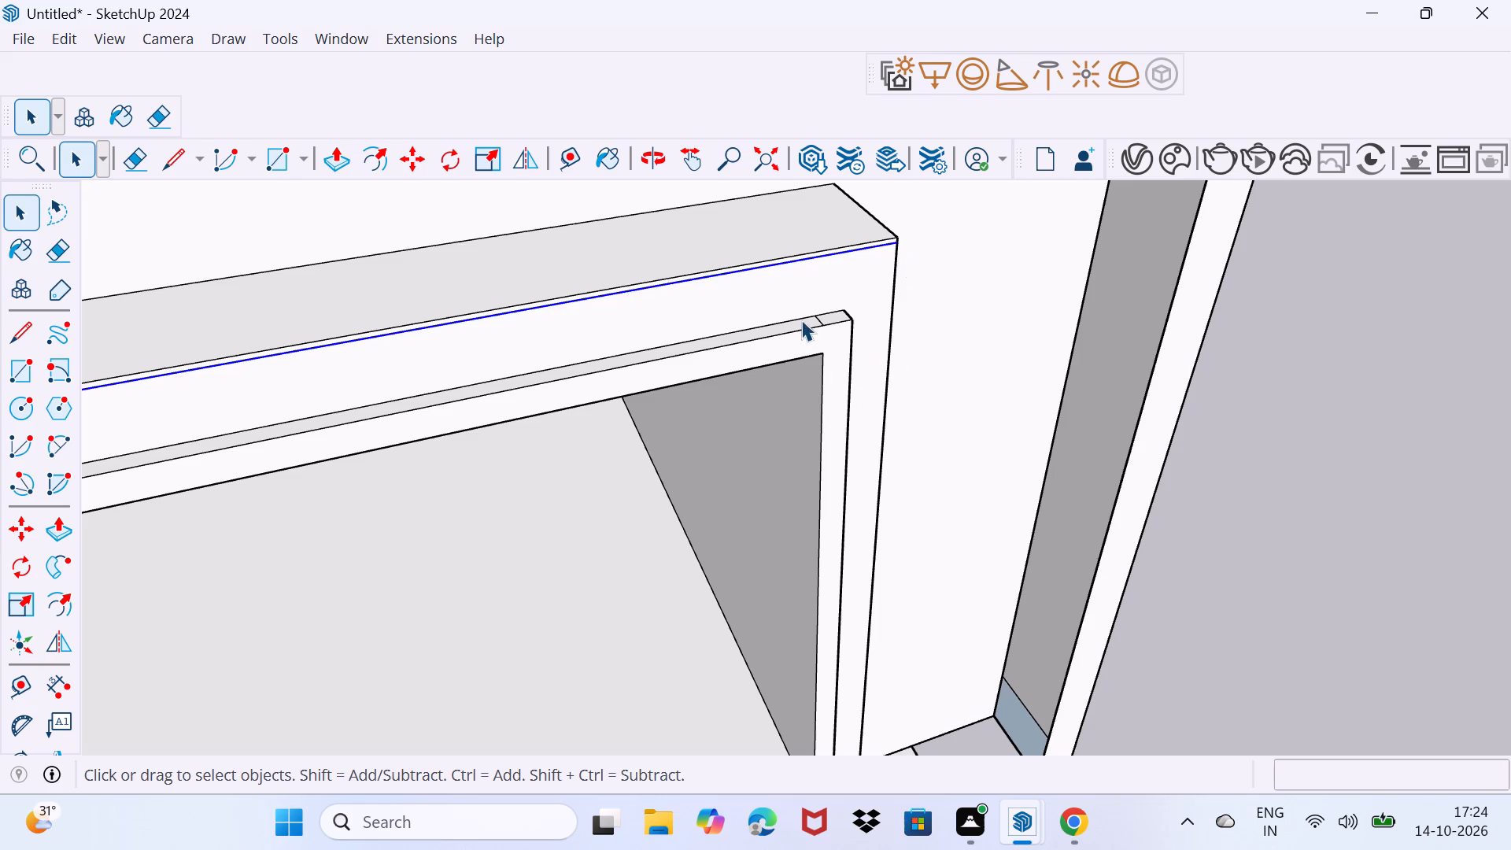
left_click_drag(801, 319, 804, 286)
Erase the two short seam lines on the raised frame's top and side rims at the opening's upper right corner.
scroll(825, 320, "up", 4)
middle_click_drag(833, 320, 721, 434)
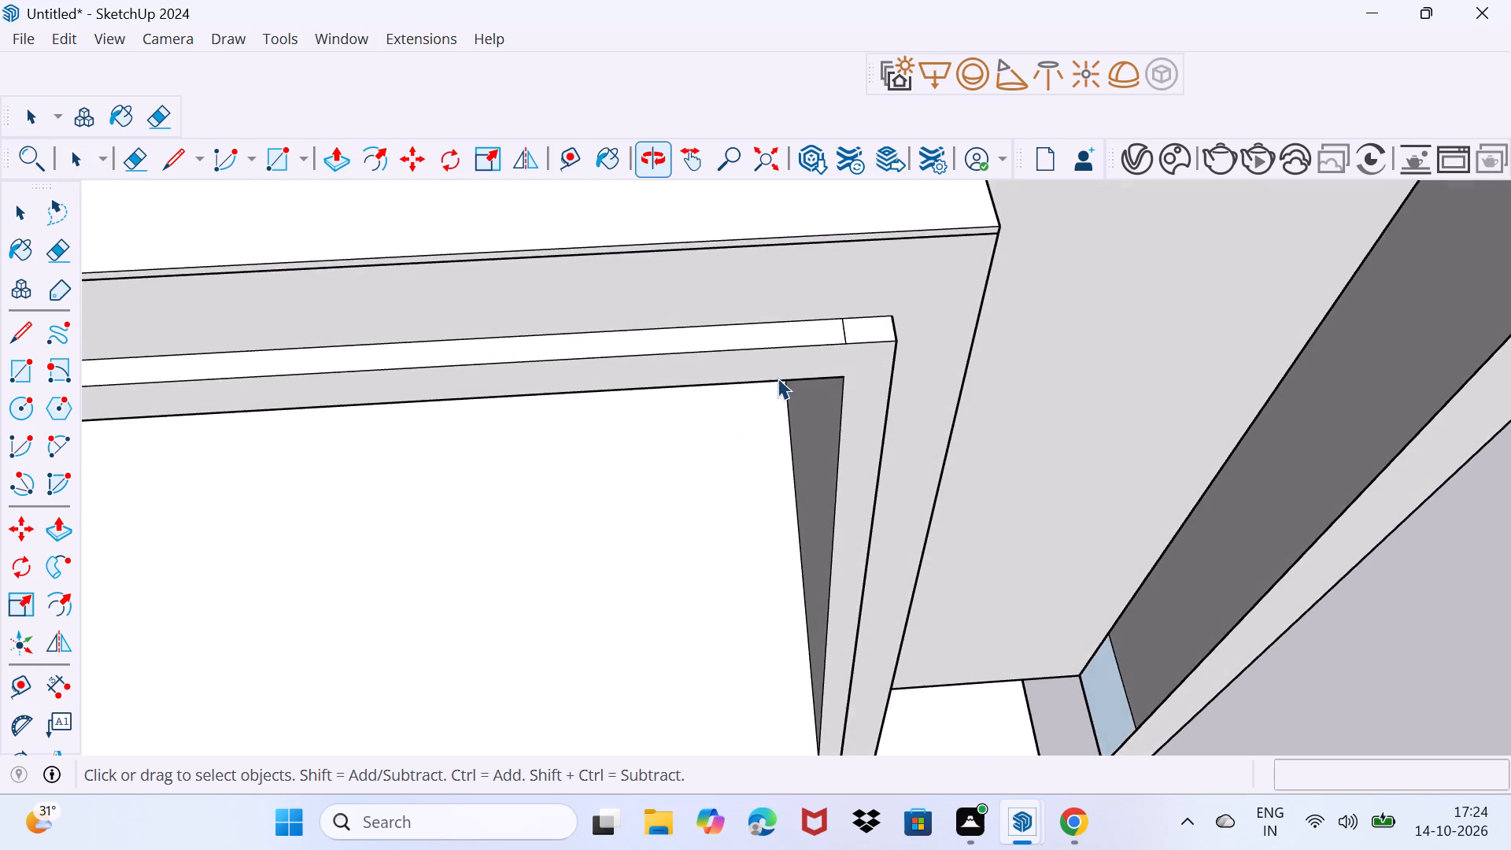
scroll(810, 346, "up", 6)
key("e")
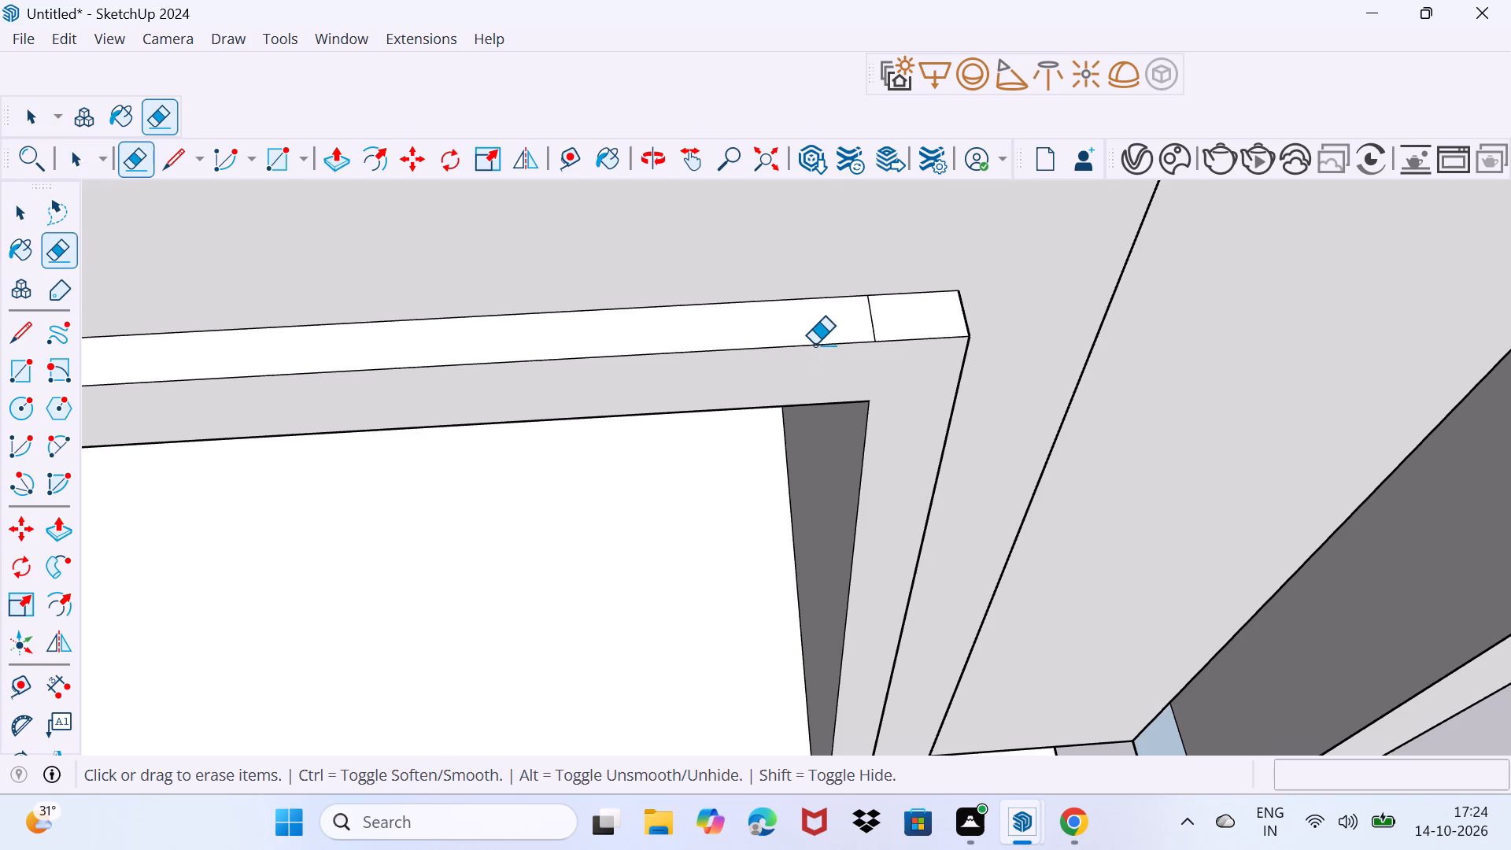
left_click(871, 323)
middle_click_drag(993, 338, 563, 120)
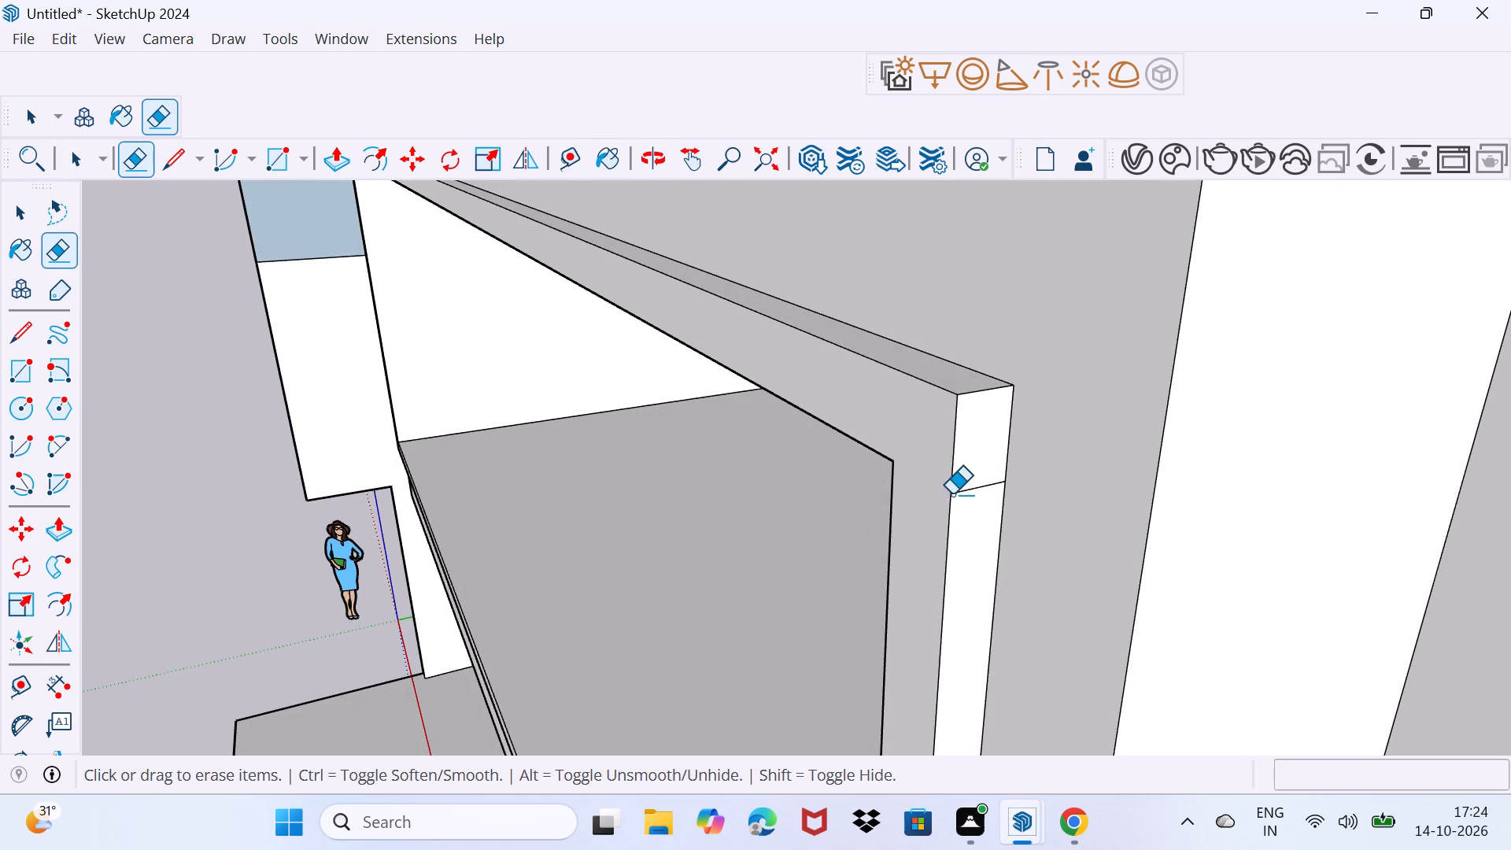
left_click(959, 493)
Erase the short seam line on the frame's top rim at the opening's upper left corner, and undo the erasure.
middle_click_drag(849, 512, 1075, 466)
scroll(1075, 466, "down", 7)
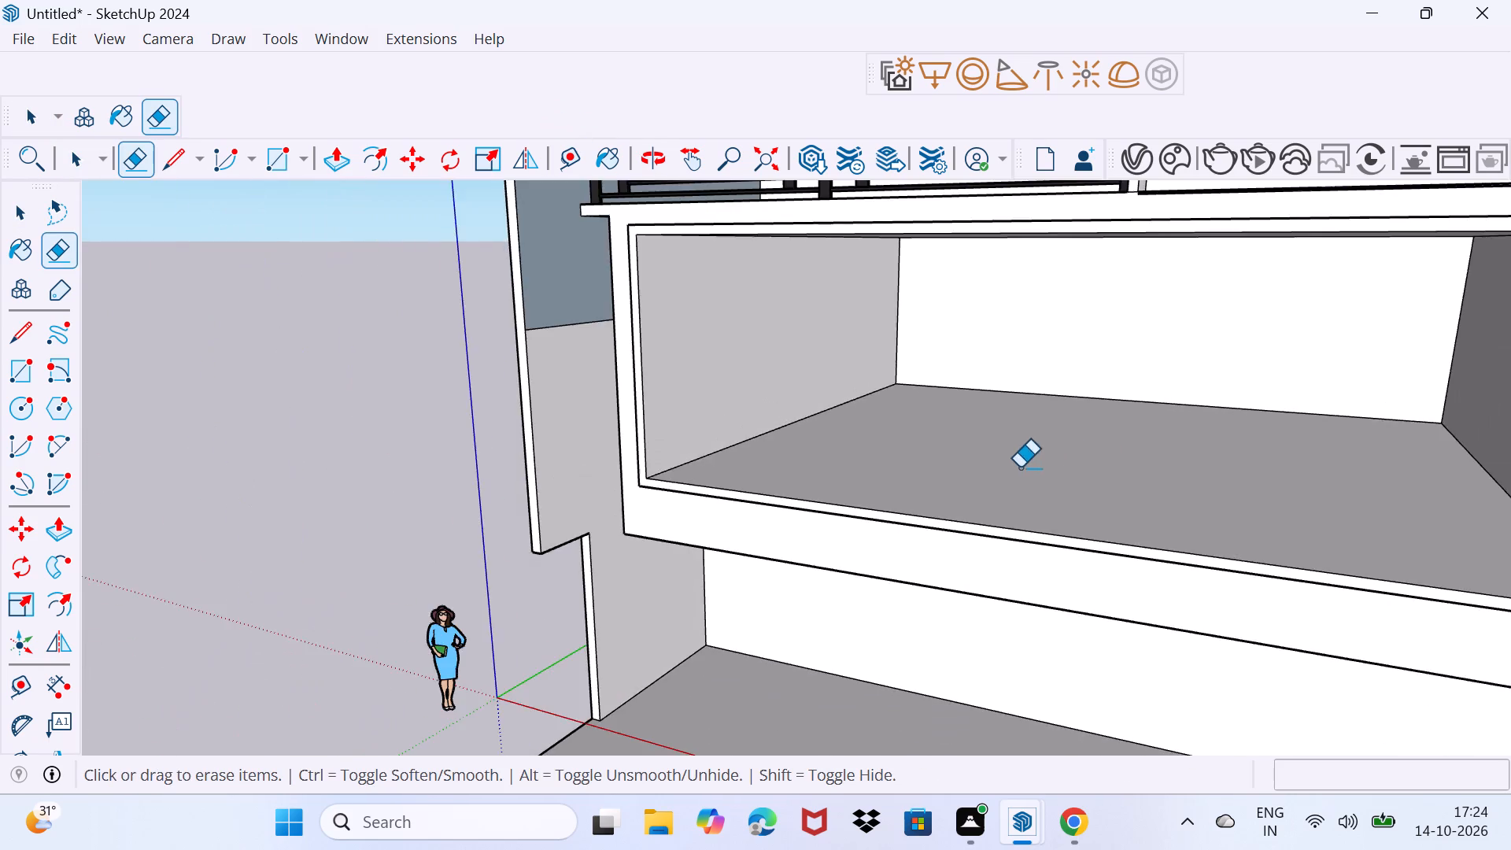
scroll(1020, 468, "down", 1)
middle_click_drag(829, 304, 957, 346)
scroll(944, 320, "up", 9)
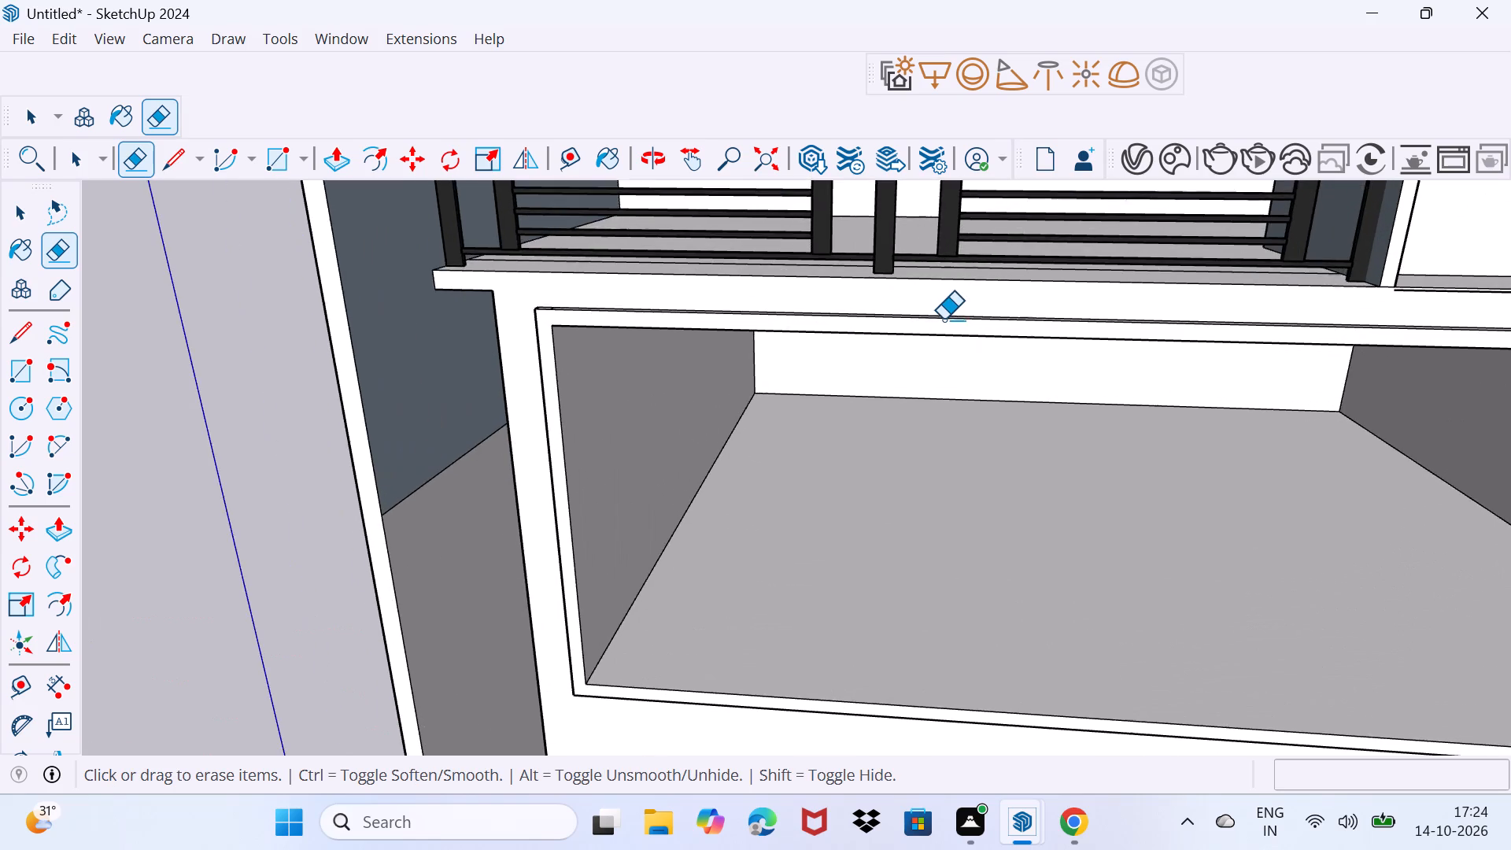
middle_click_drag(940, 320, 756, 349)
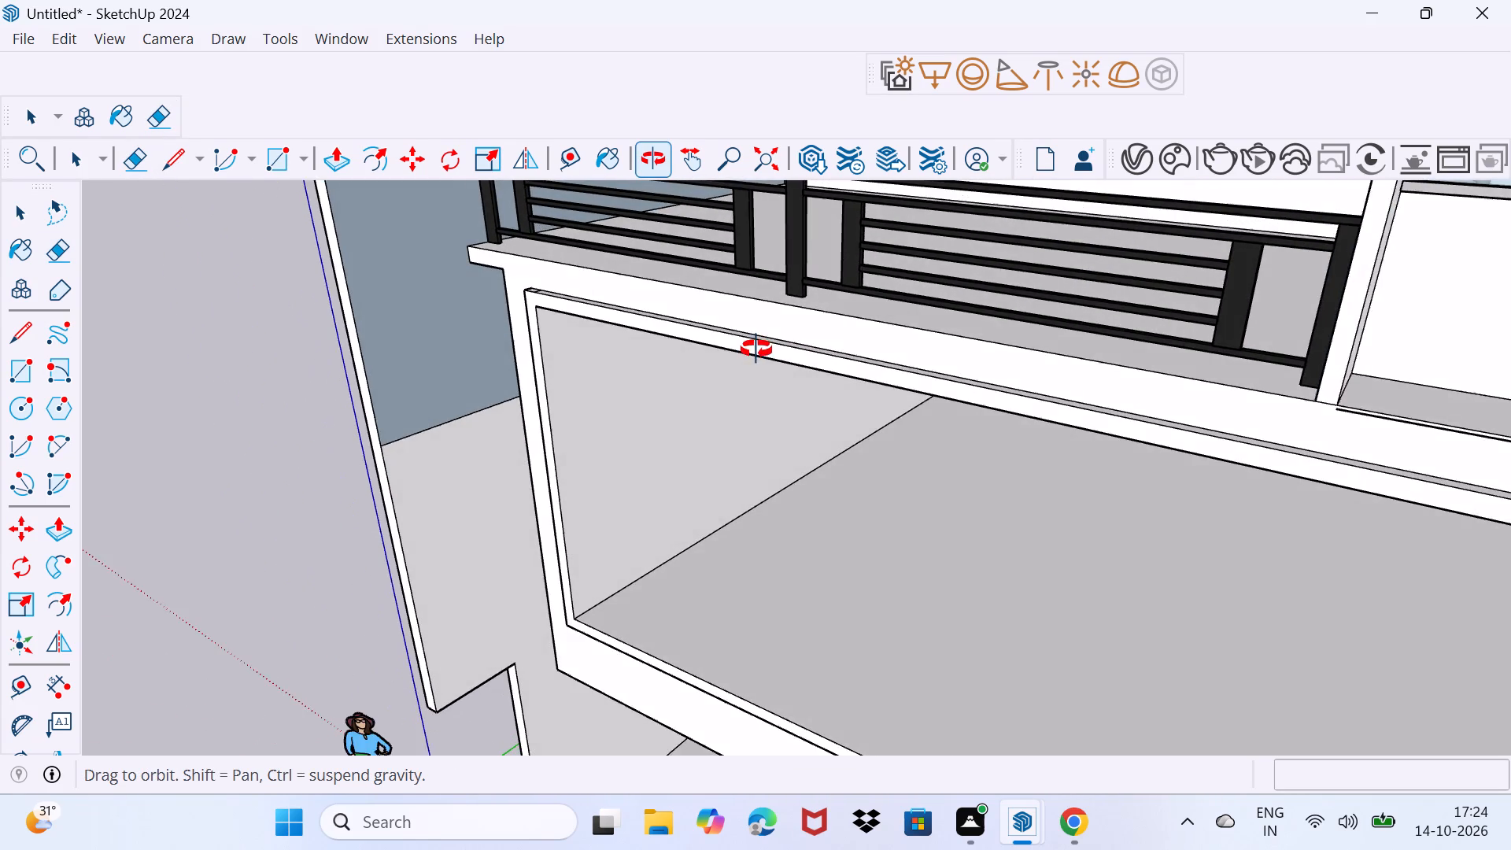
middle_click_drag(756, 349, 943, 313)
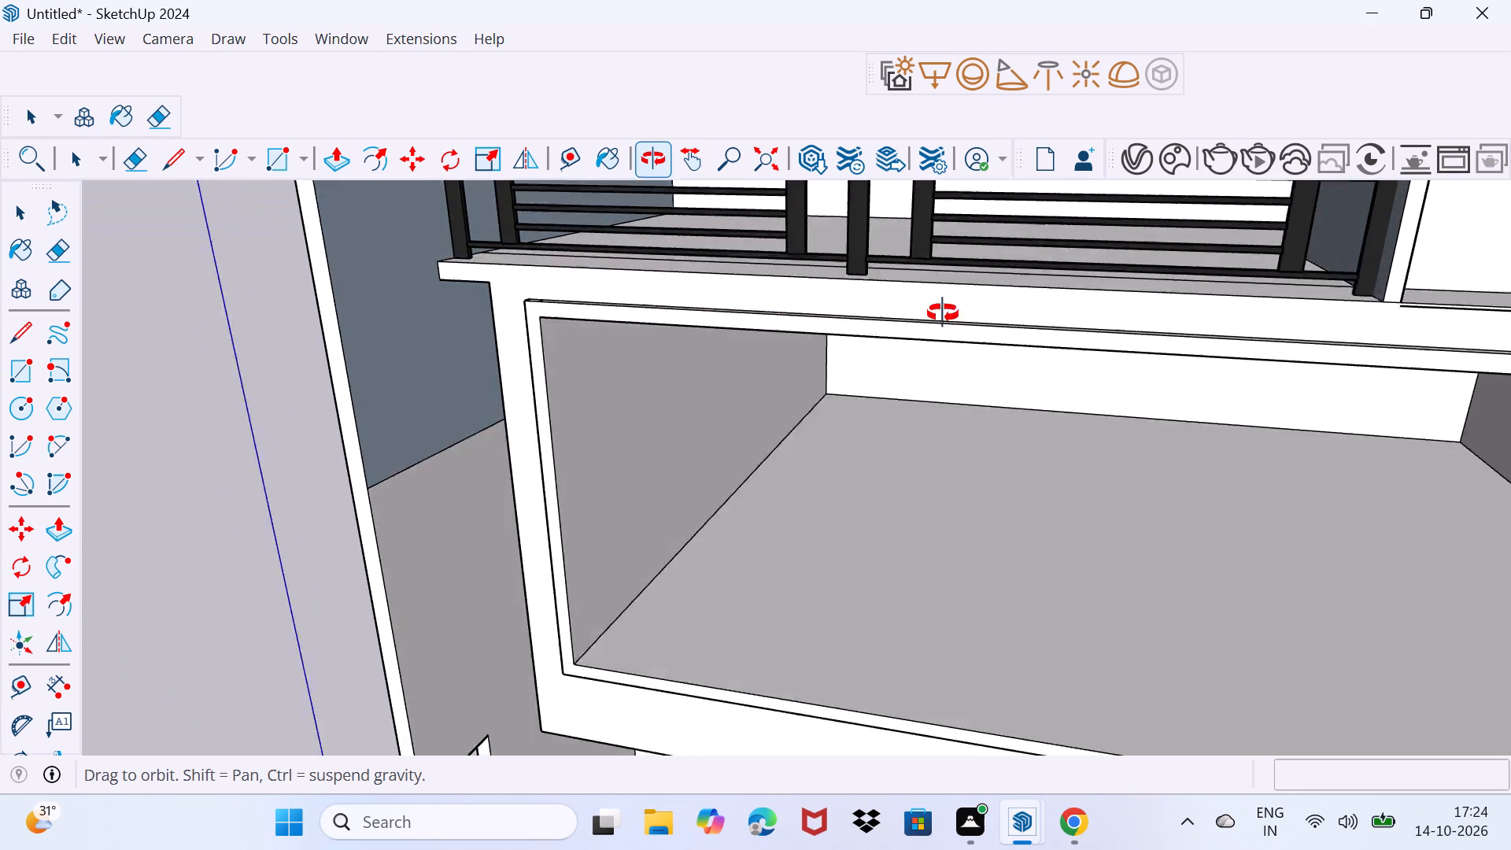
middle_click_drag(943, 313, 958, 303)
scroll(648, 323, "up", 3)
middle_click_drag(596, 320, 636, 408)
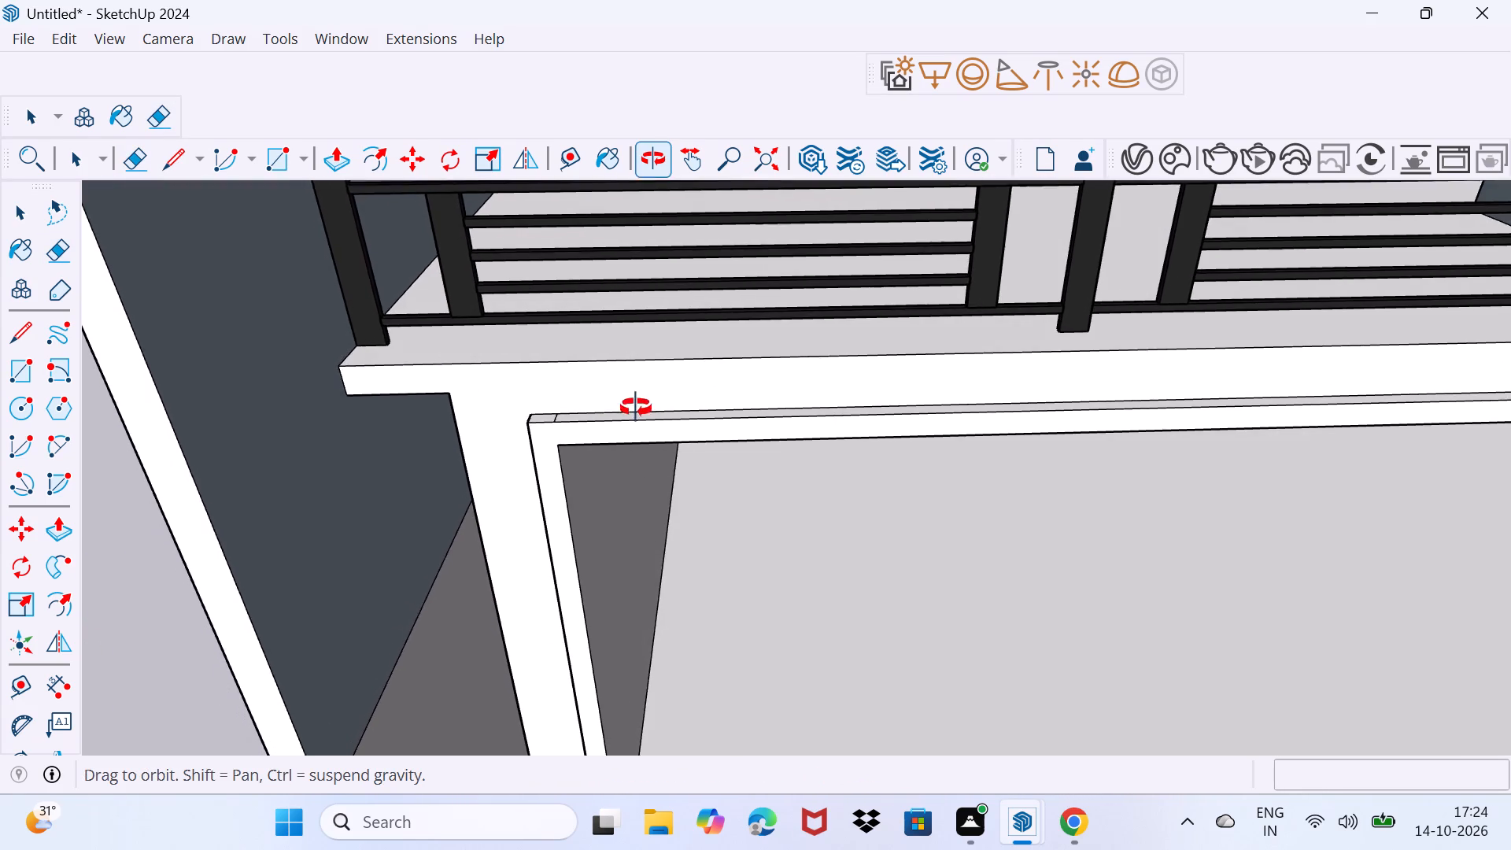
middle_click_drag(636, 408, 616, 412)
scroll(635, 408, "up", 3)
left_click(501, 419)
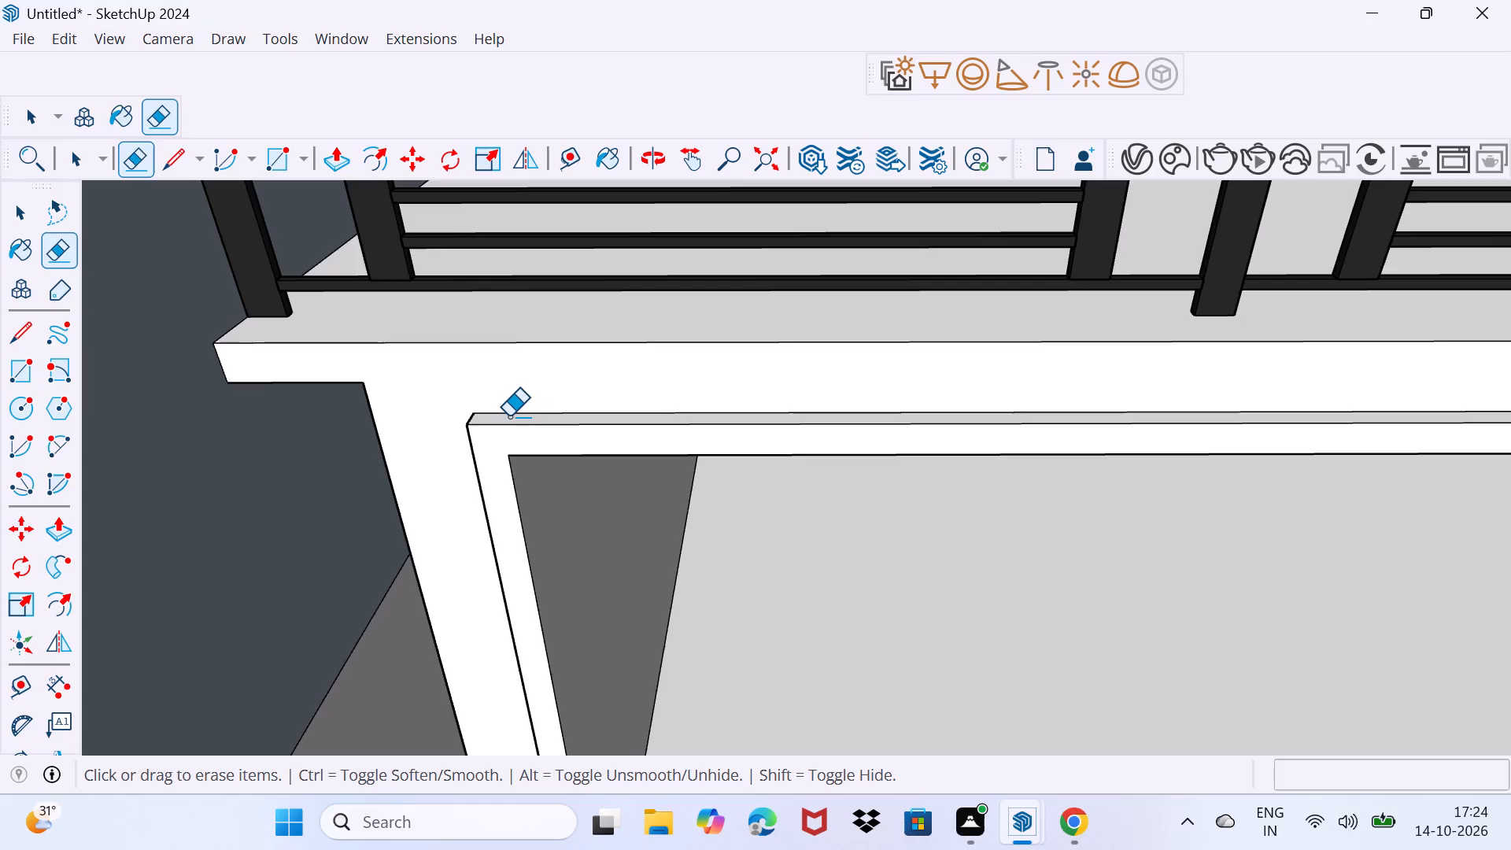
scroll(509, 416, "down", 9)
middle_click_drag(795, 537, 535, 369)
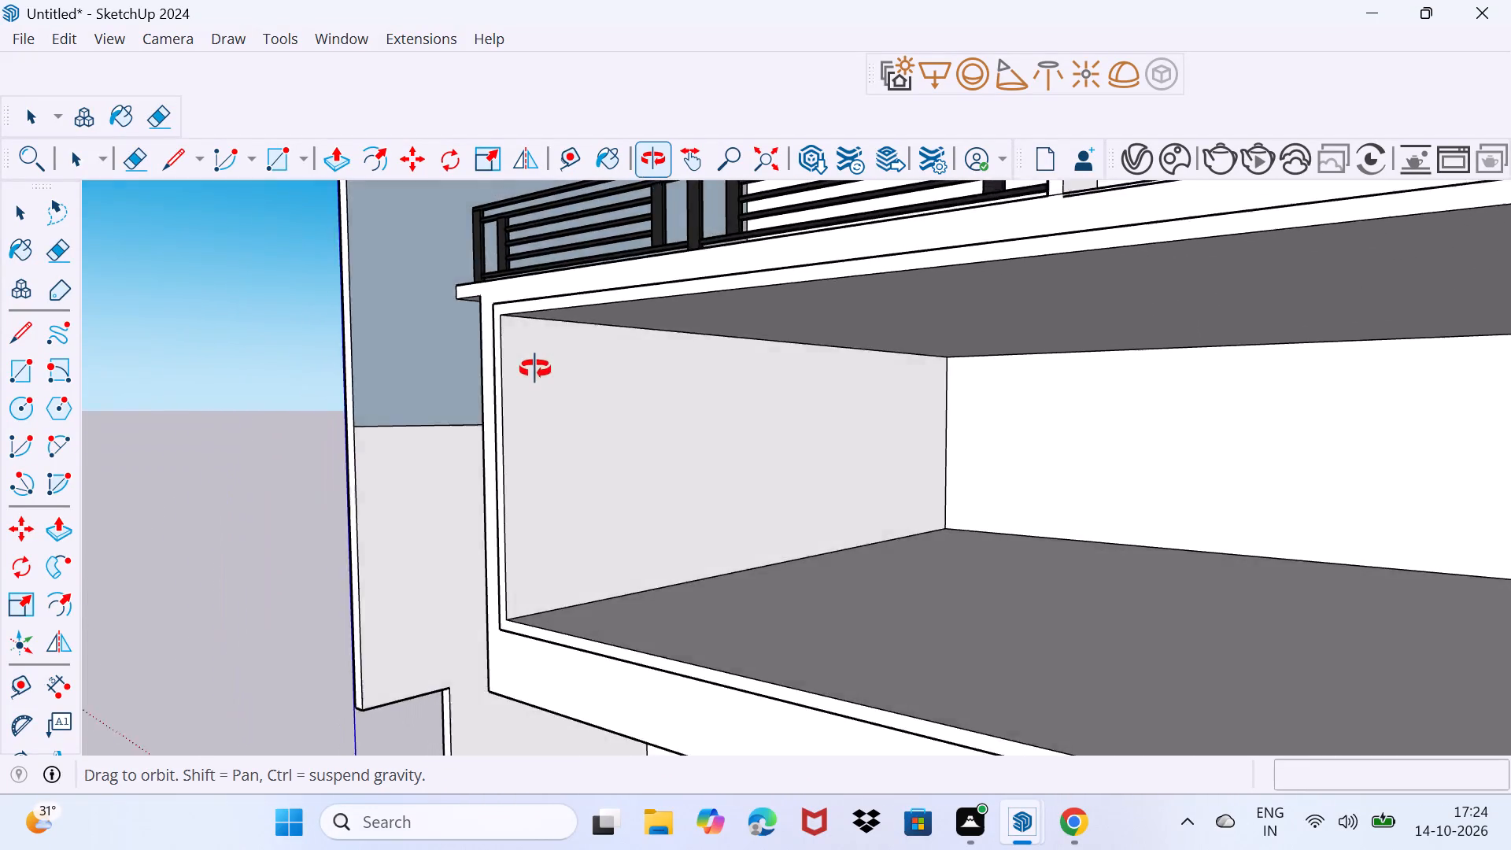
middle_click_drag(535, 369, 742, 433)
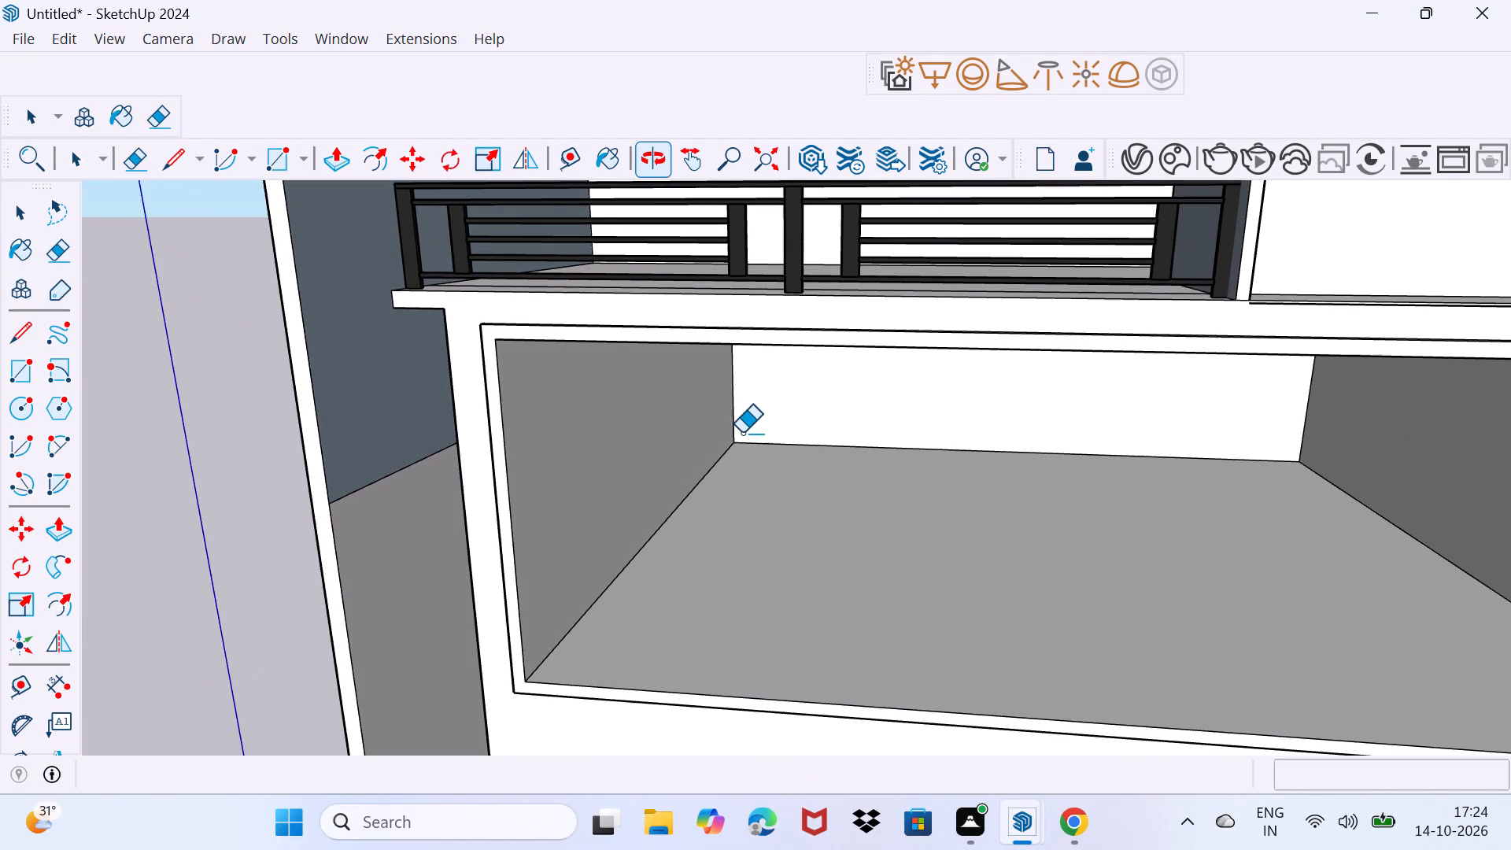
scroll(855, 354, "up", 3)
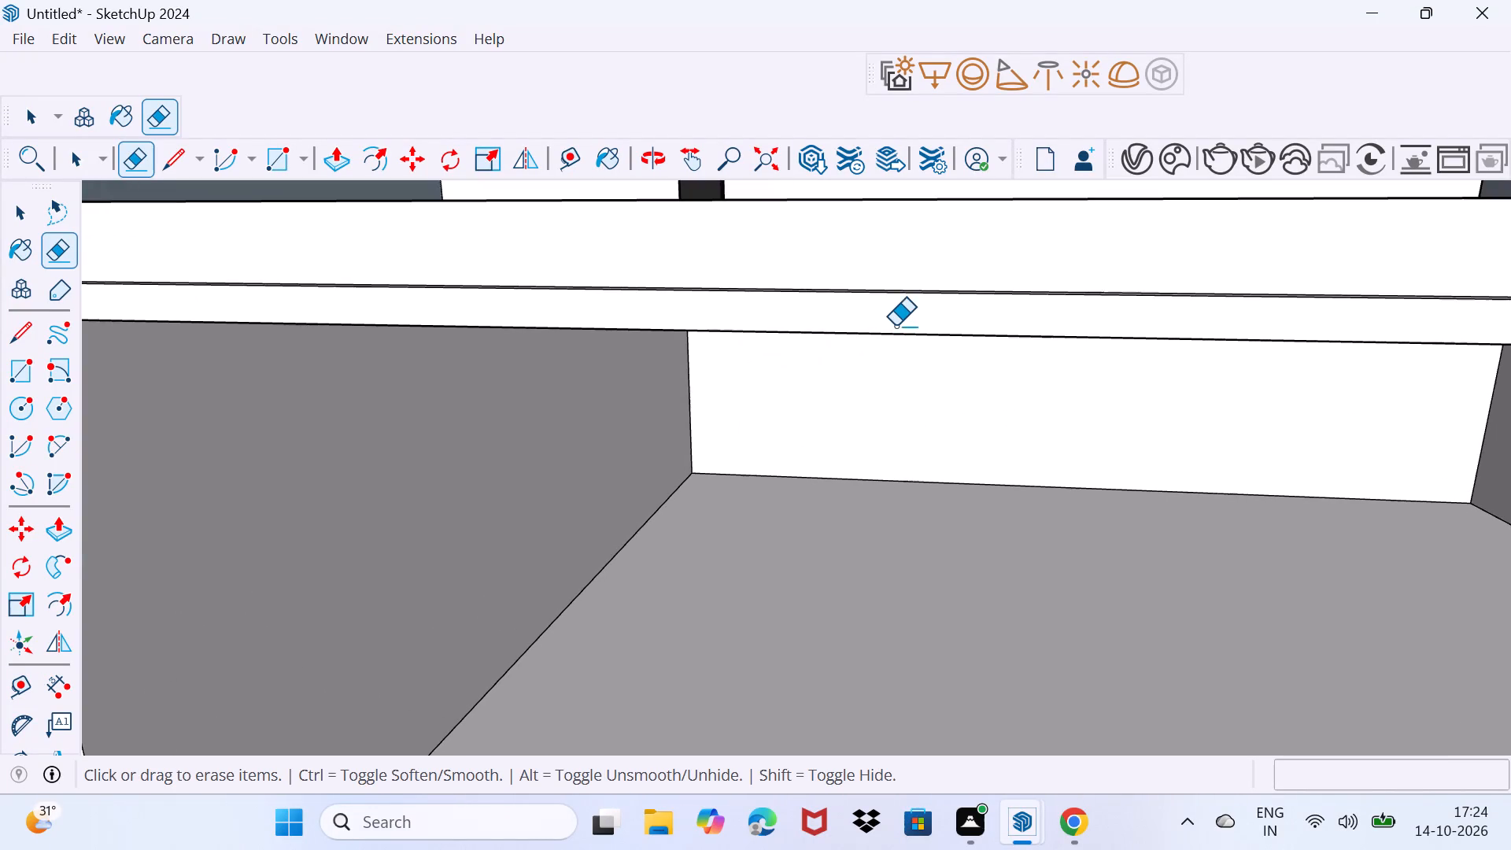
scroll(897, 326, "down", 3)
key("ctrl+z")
Move the copied line below the band's top edge about 2" further down the front face.
scroll(897, 326, "down", 9)
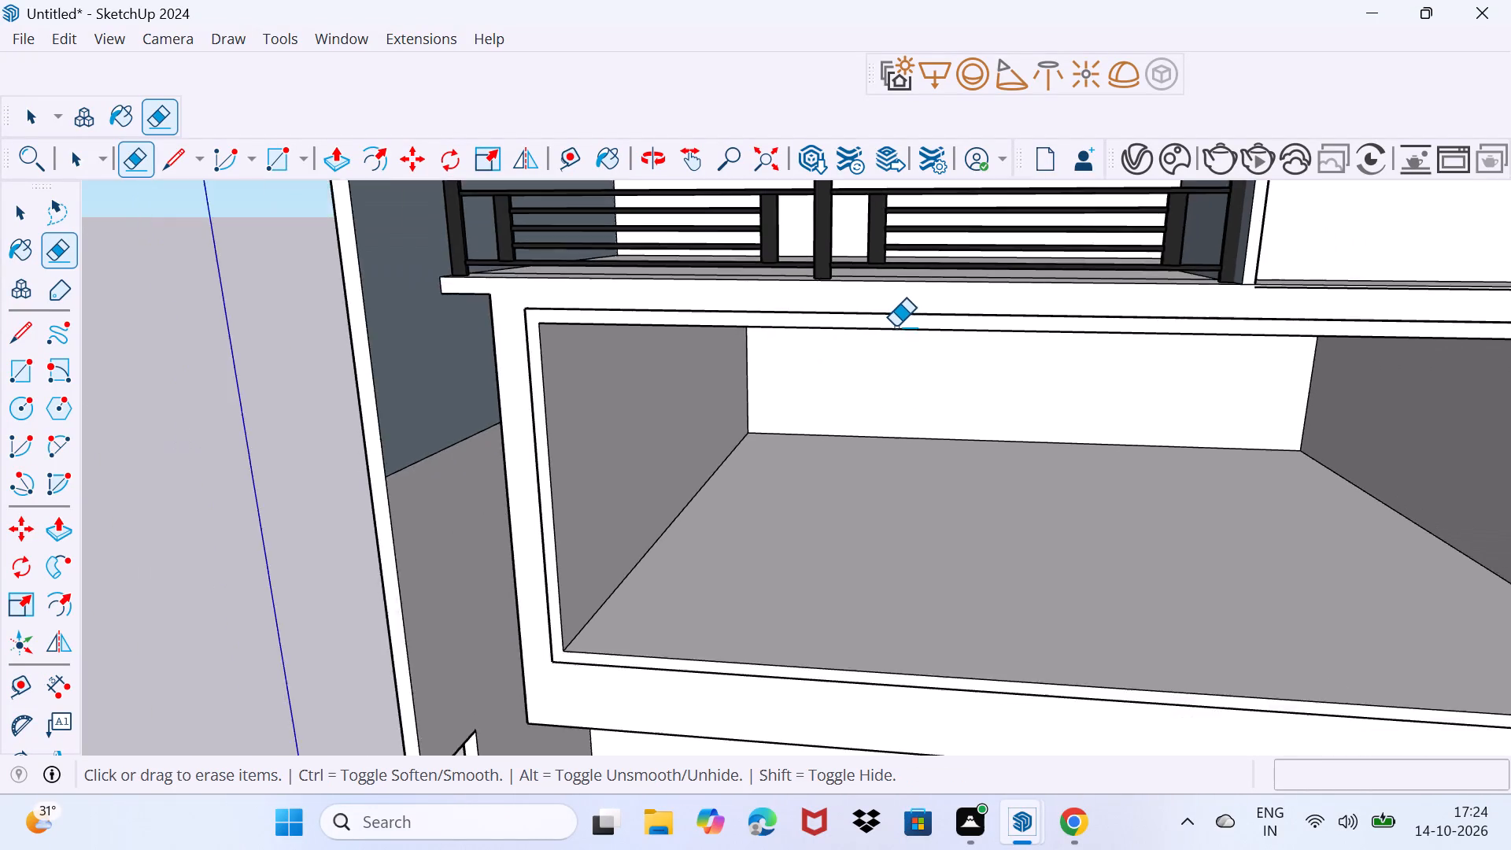
scroll(896, 327, "down", 3)
middle_click_drag(1094, 394, 678, 396, "shift")
scroll(722, 338, "up", 4)
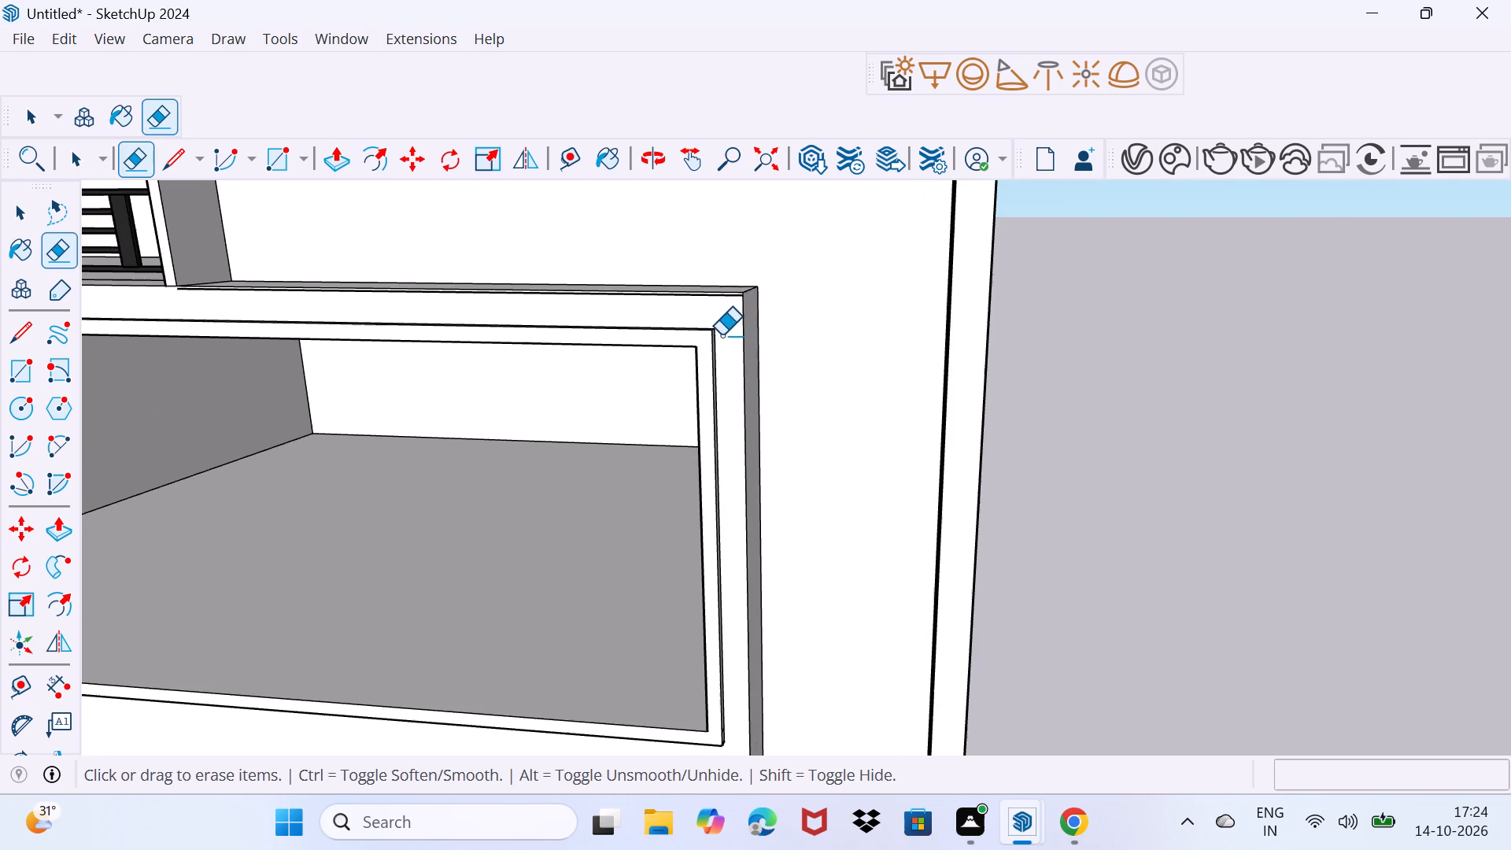
middle_click_drag(715, 327, 818, 408)
scroll(748, 331, "up", 9)
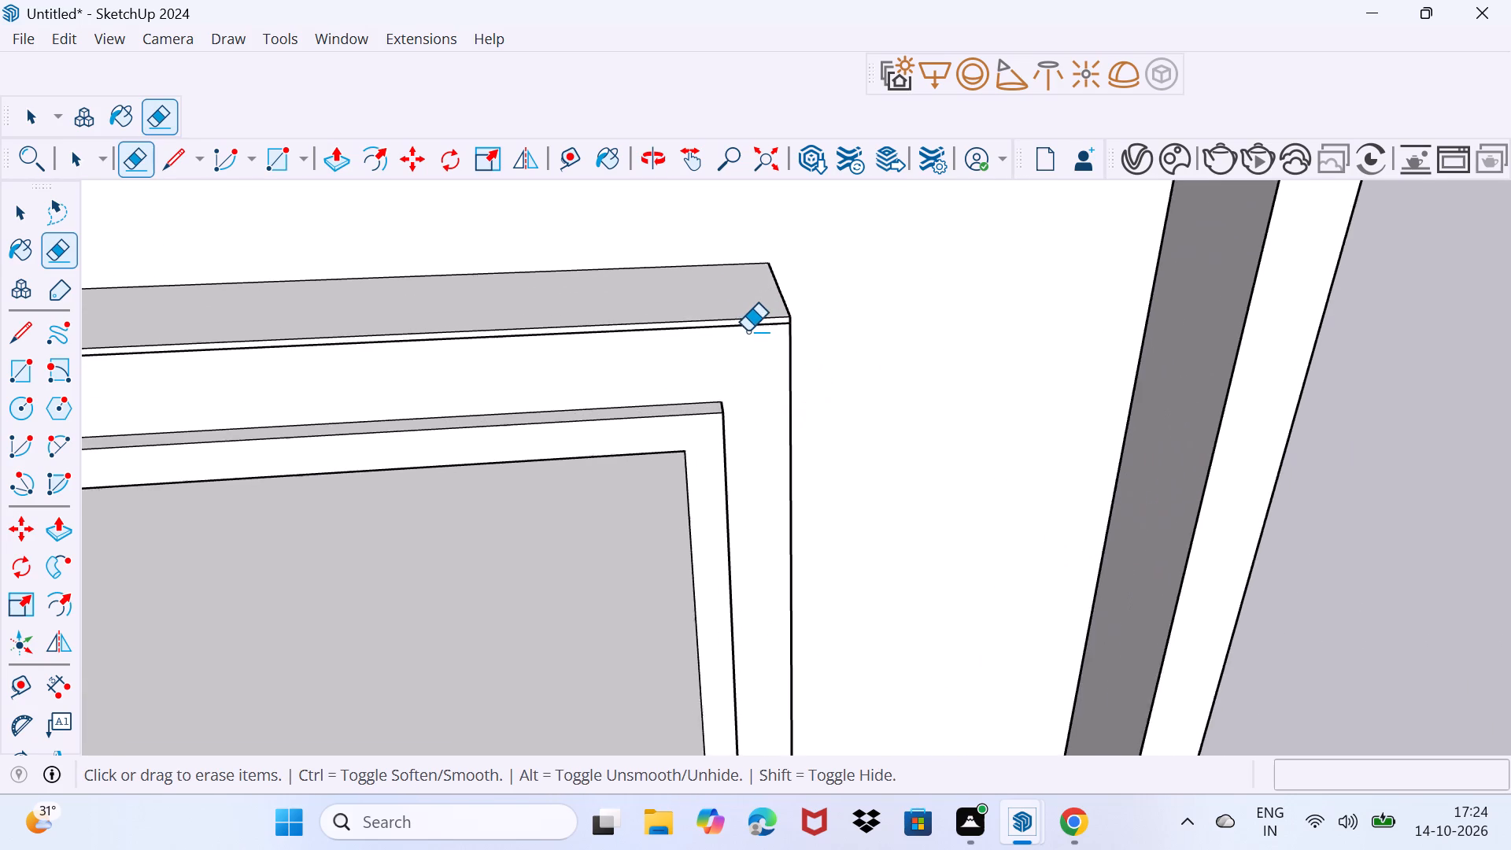
key("space")
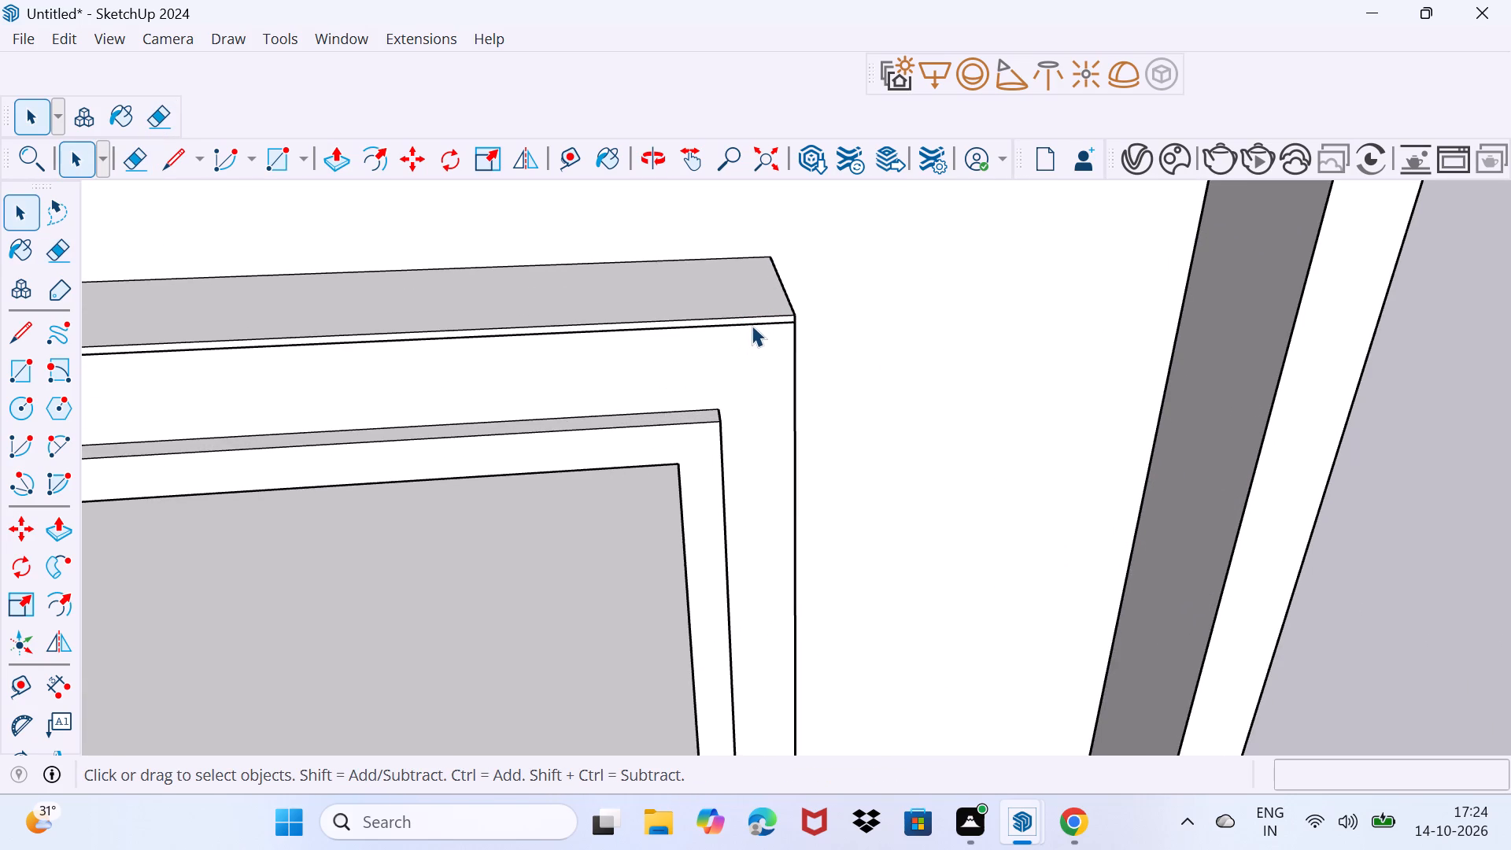
left_click(752, 325)
key("m")
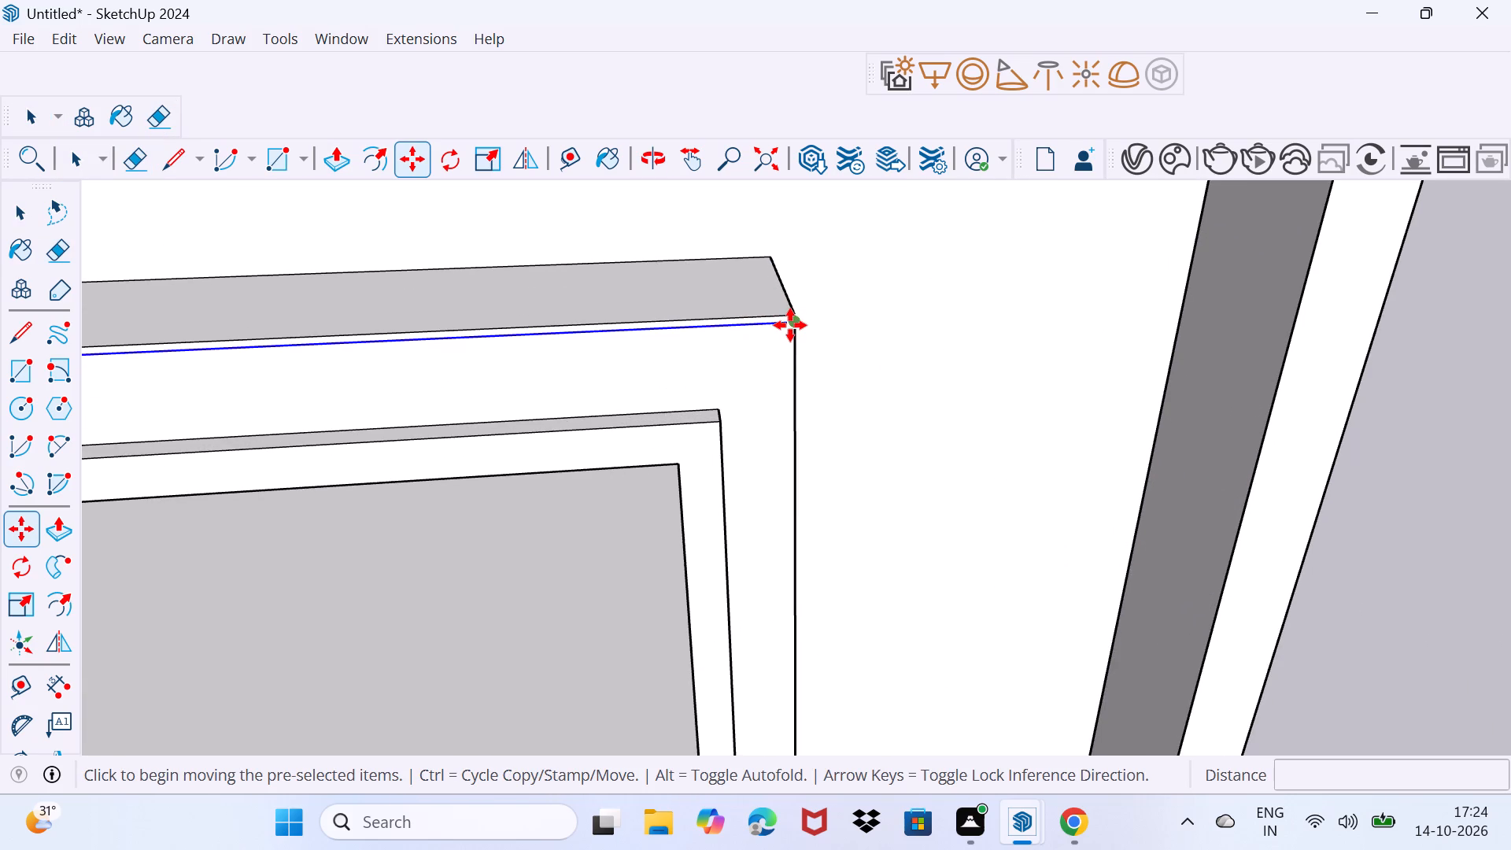
left_click(790, 325)
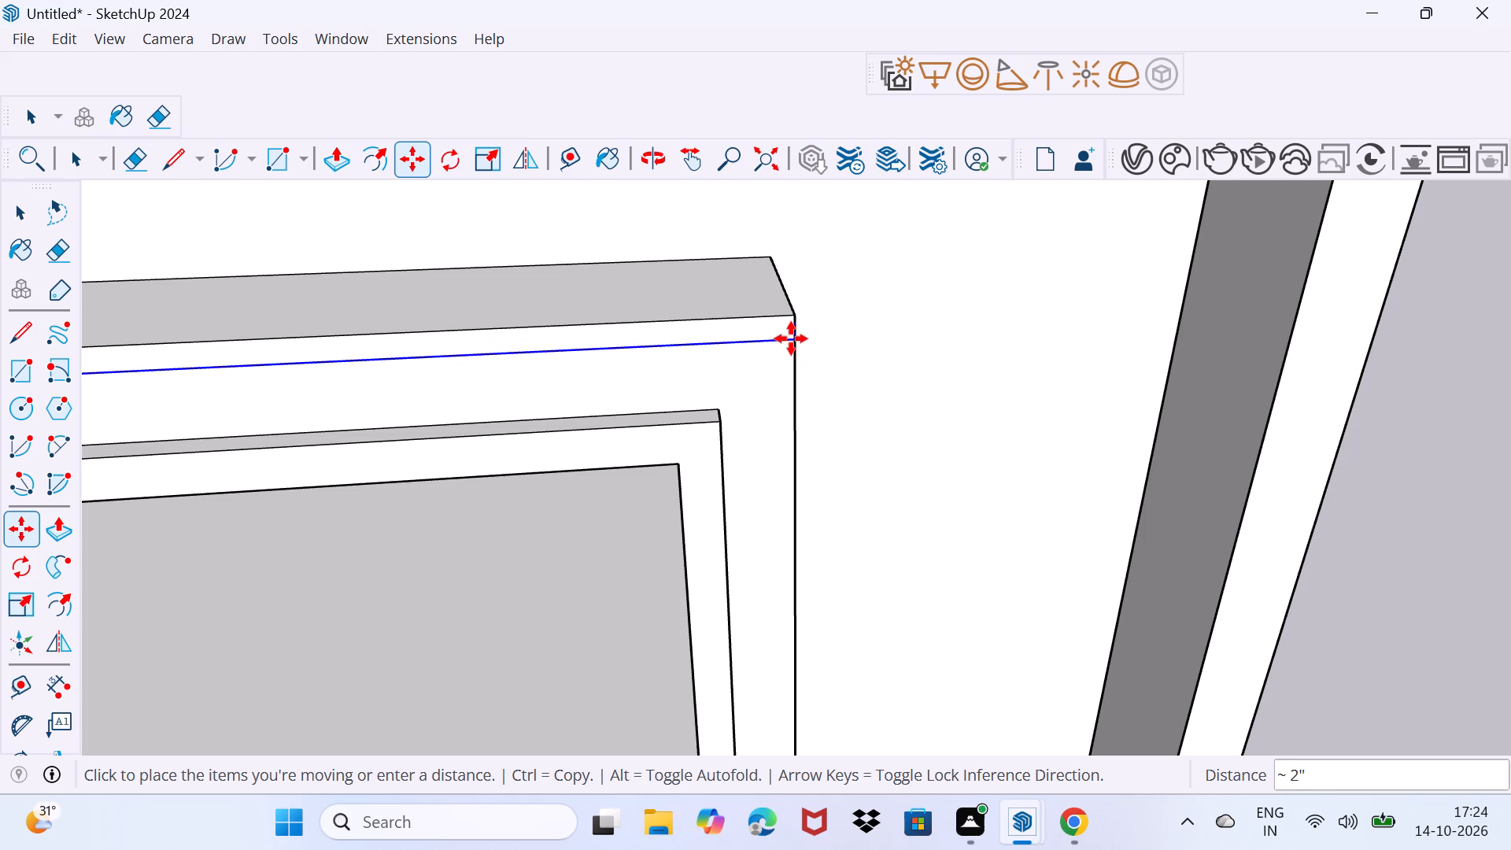
left_click(791, 334)
scroll(645, 359, "down", 8)
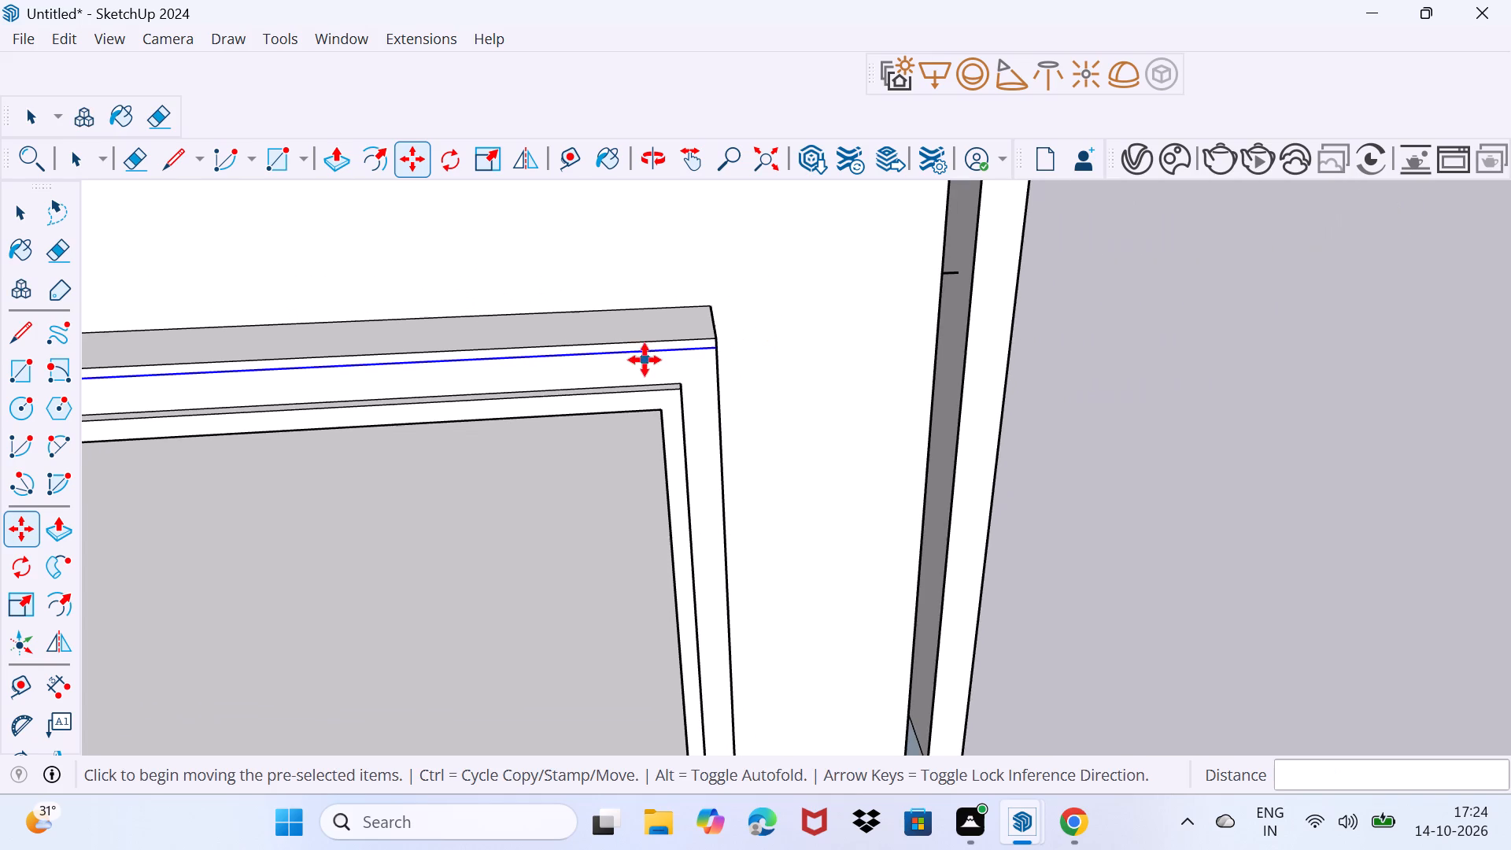
key("space")
left_click_drag(604, 414, 604, 405)
Extend the moved line with a line about 23' 8" long across the balcony slab's front face to its far left edge.
scroll(508, 367, "down", 4)
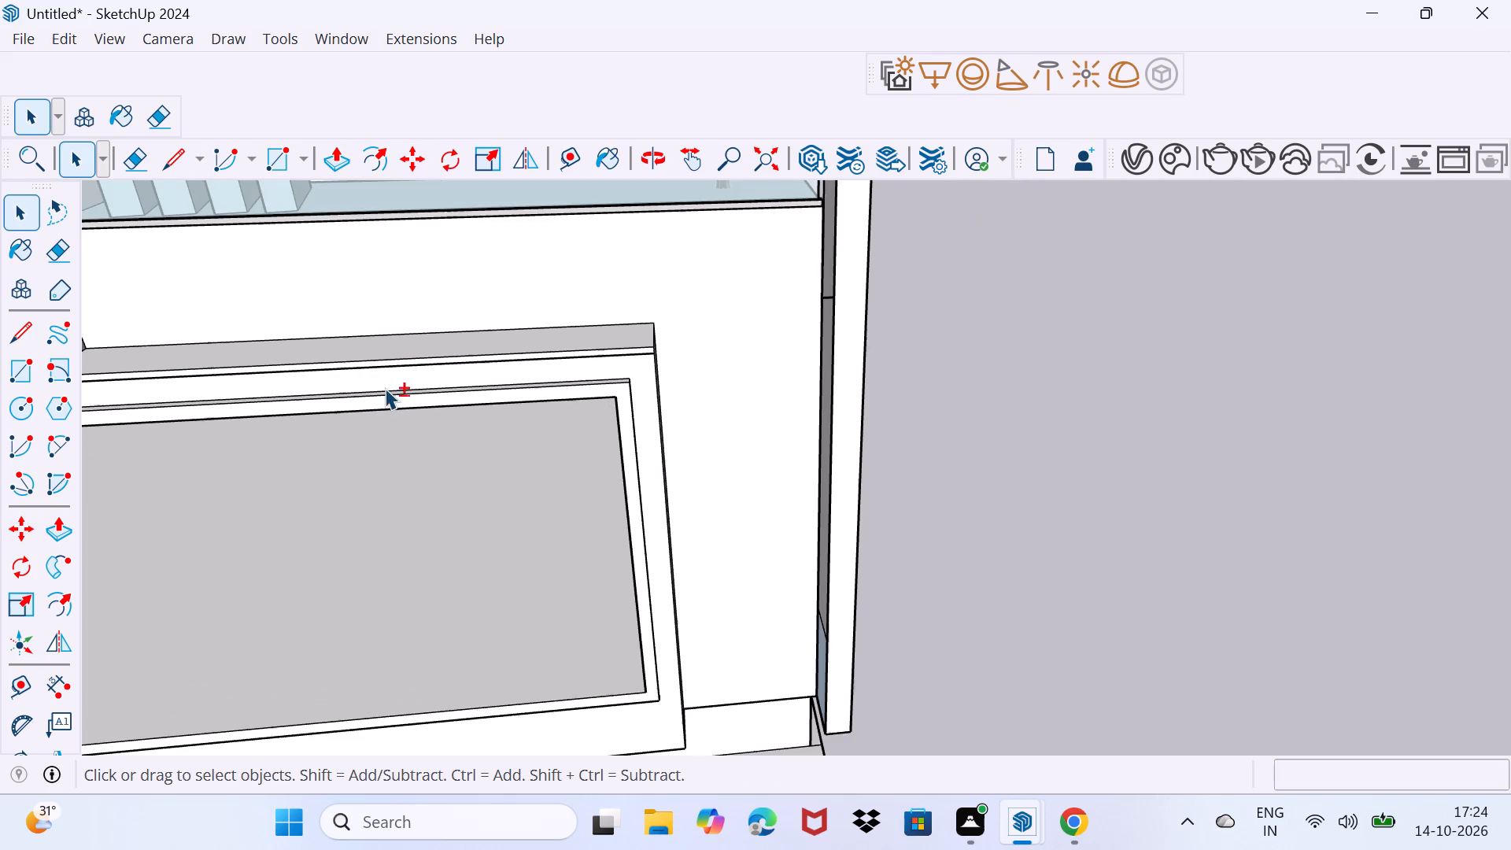
middle_click_drag(385, 388, 1217, 356, "shift")
scroll(922, 382, "up", 1)
key("l")
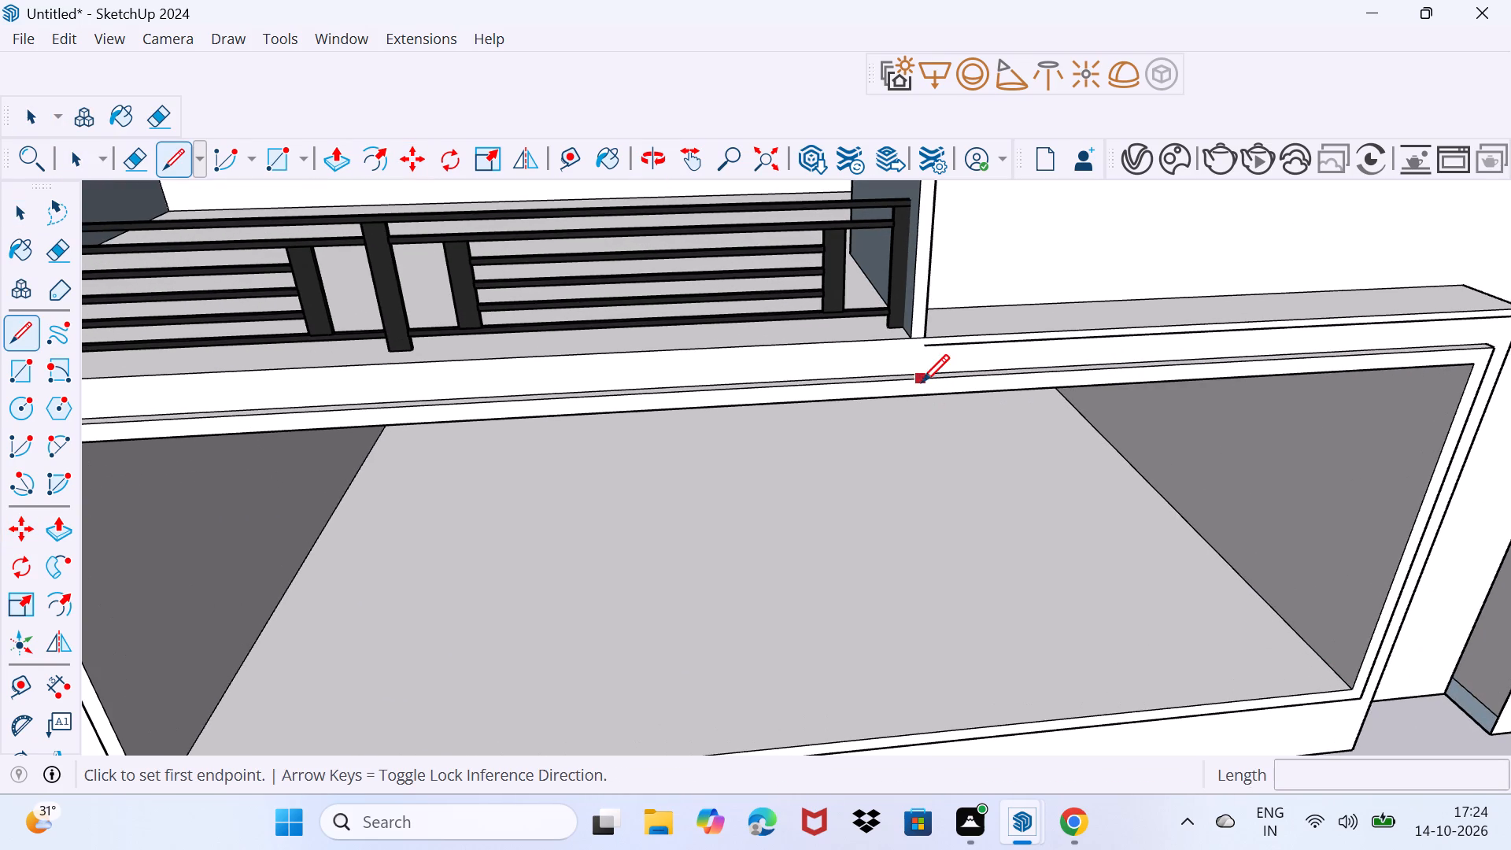
left_click(929, 347)
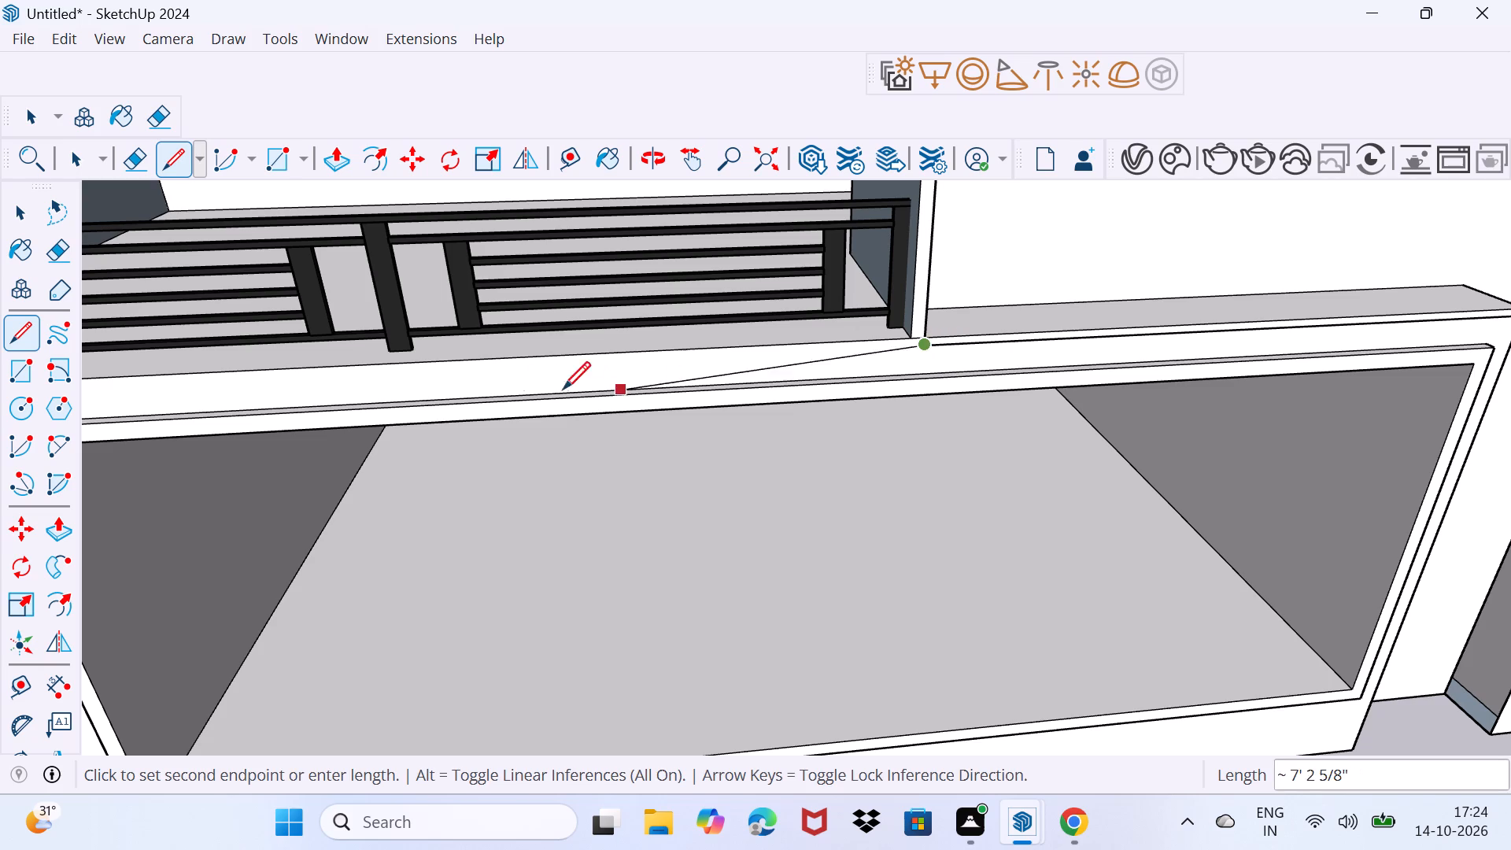
scroll(483, 386, "down", 3)
middle_click_drag(231, 393, 687, 393)
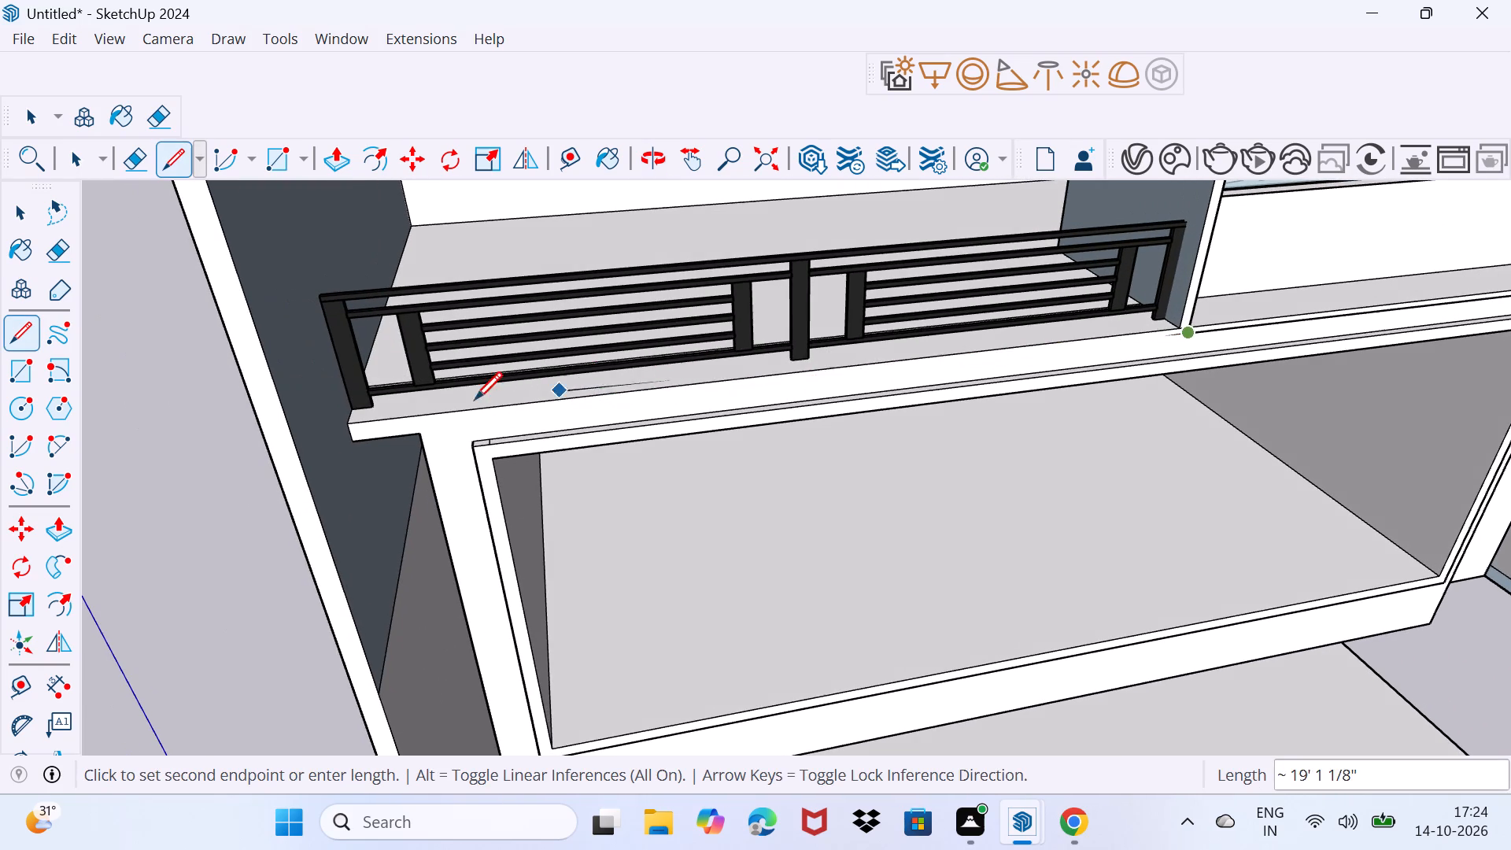
scroll(348, 428, "up", 4)
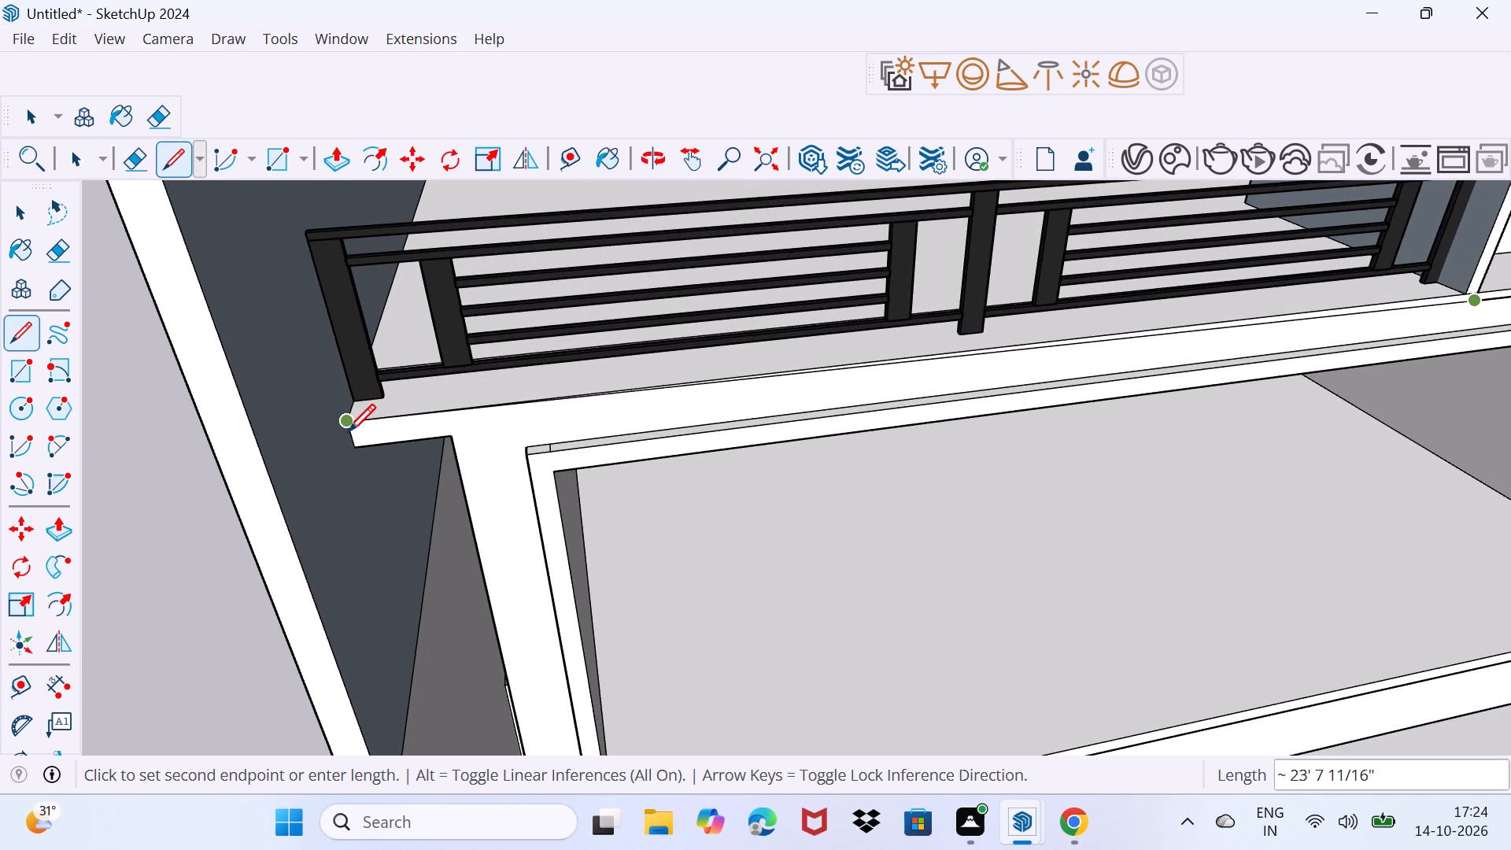
scroll(348, 431, "up", 9)
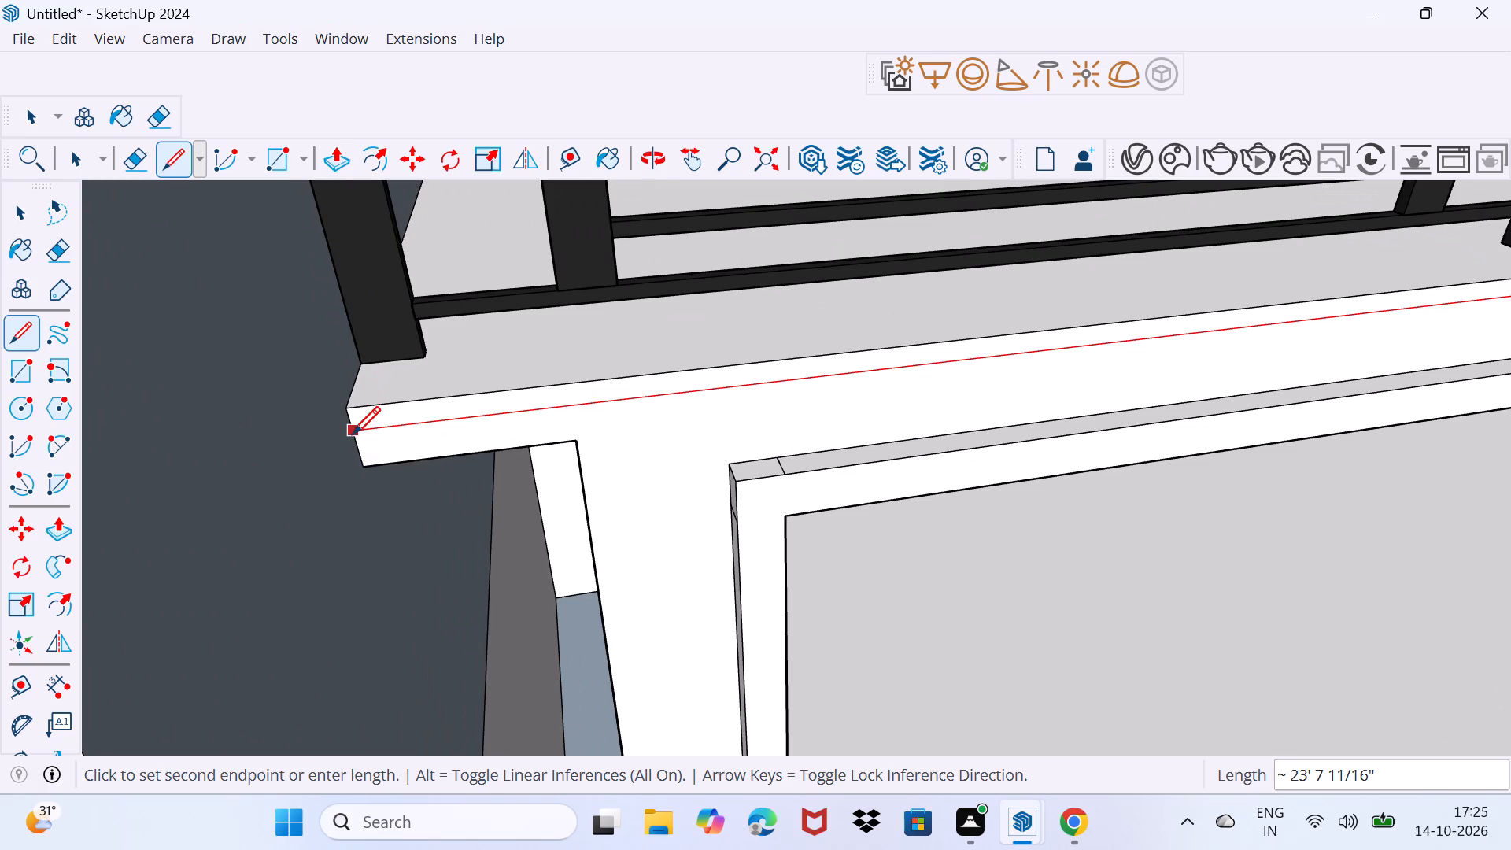
left_click(353, 434)
key("space")
scroll(353, 434, "down", 11)
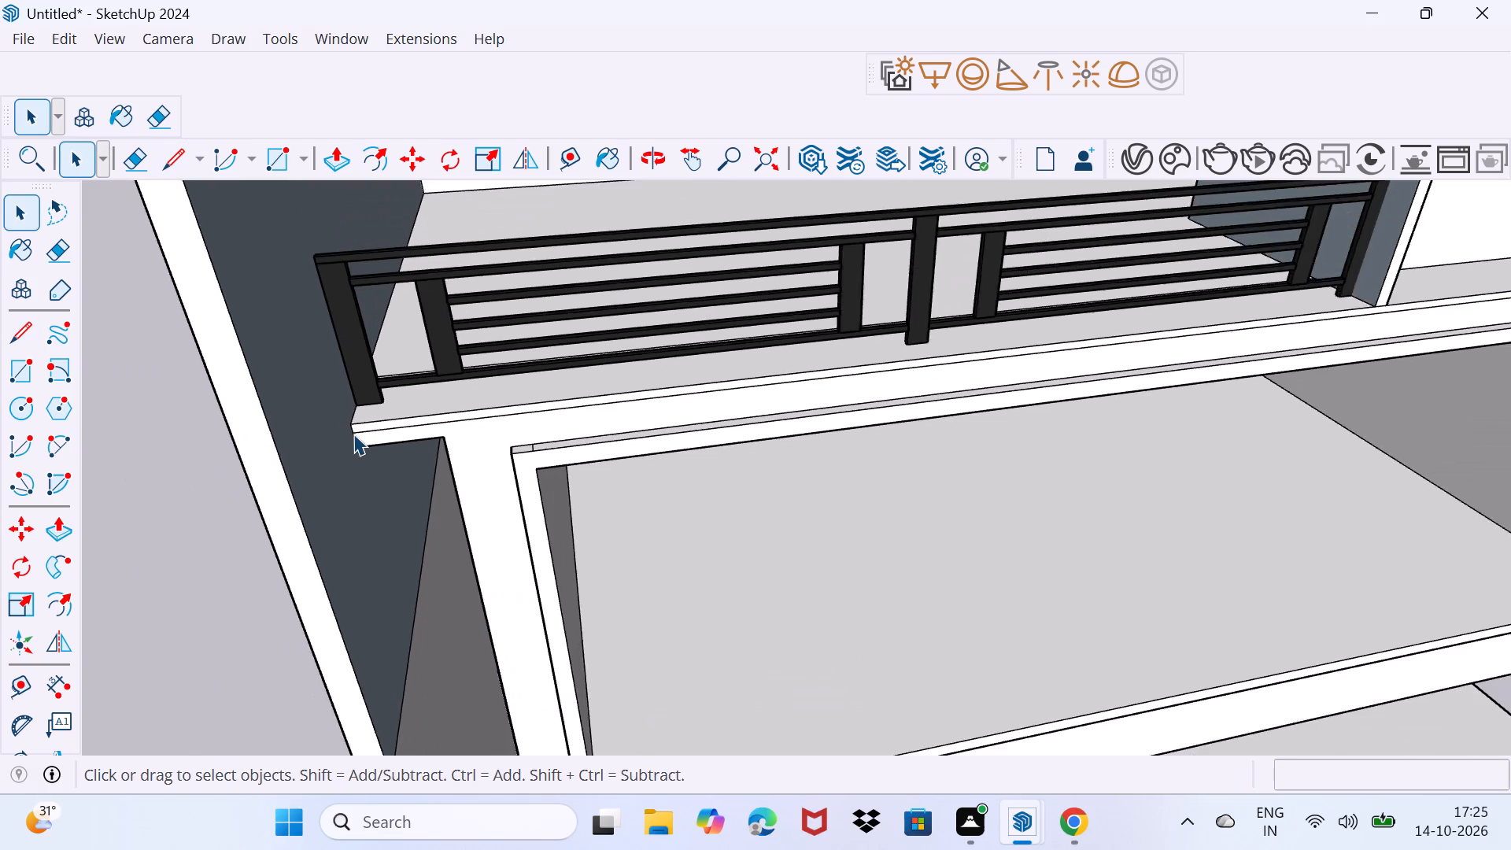
scroll(353, 434, "down", 4)
scroll(541, 423, "up", 8)
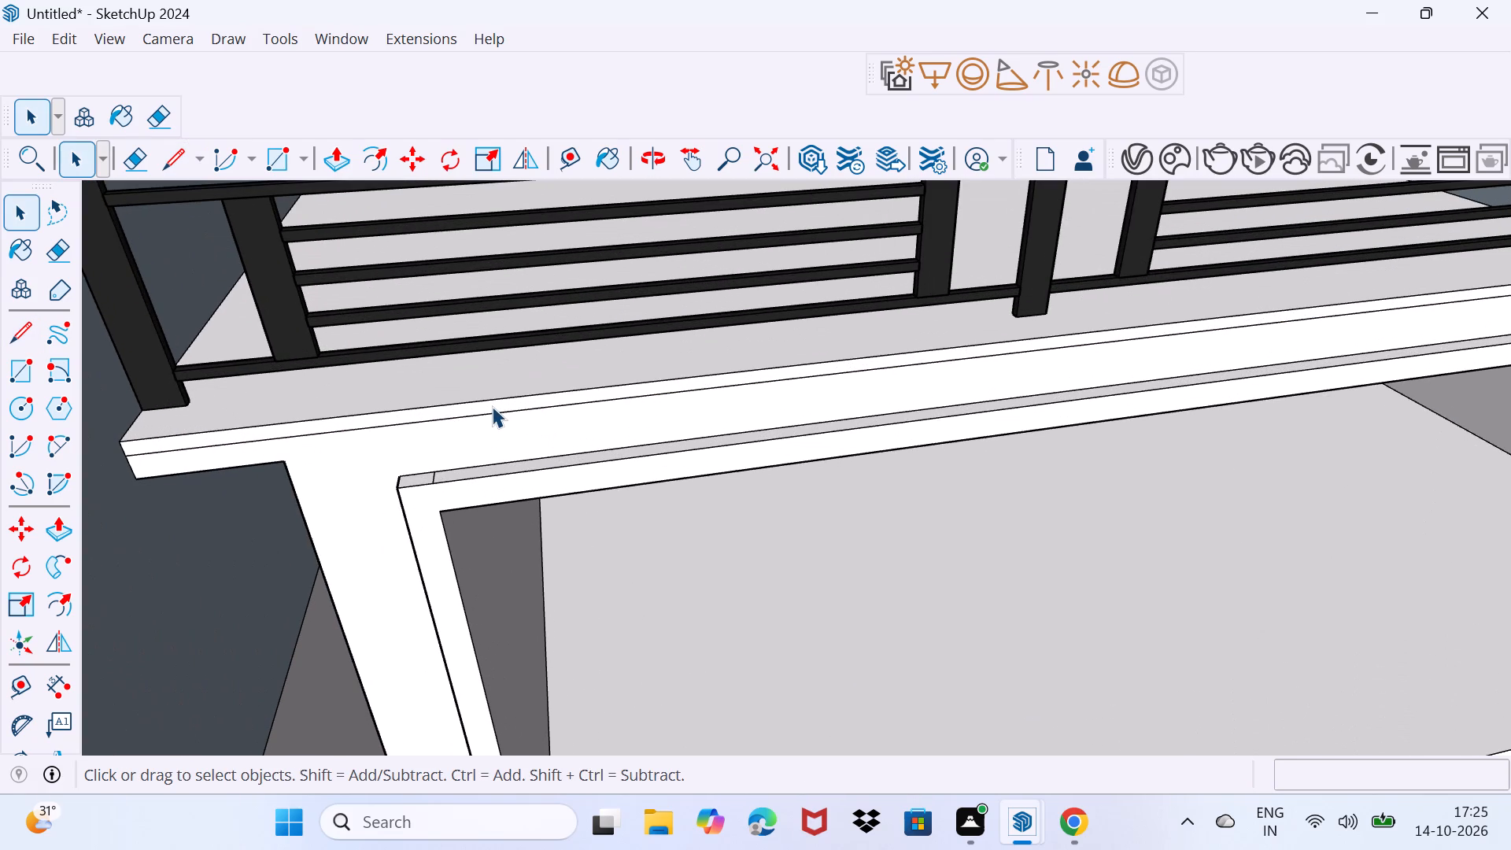
Push/Pull the thin strip along the balcony slab's top front edge slightly forward as a projecting lip.
left_click(492, 406)
key("p")
left_click(492, 406)
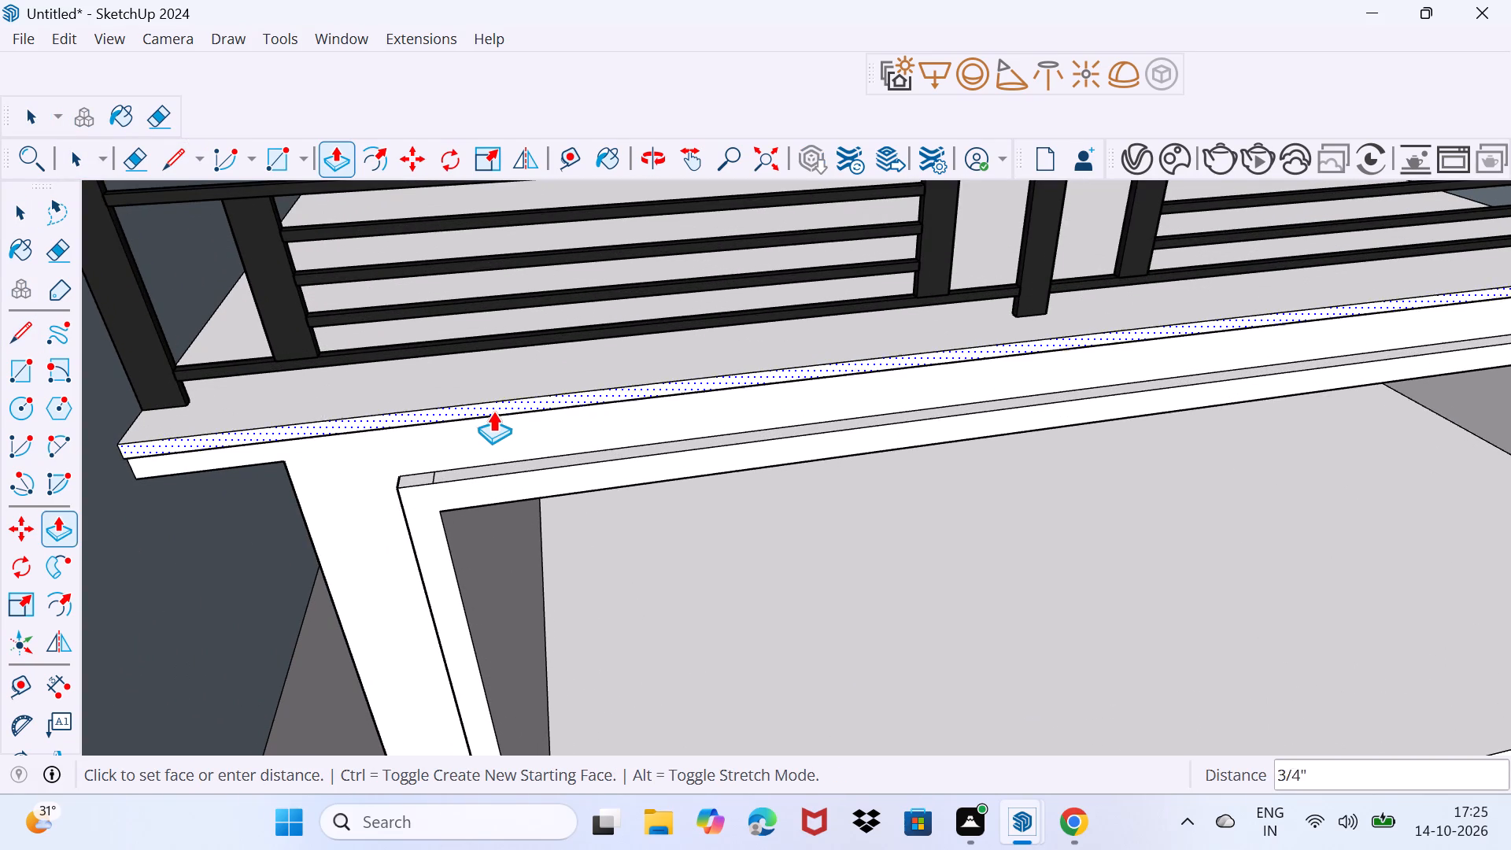
left_click(493, 412)
key("space")
left_click_drag(496, 431, 510, 413)
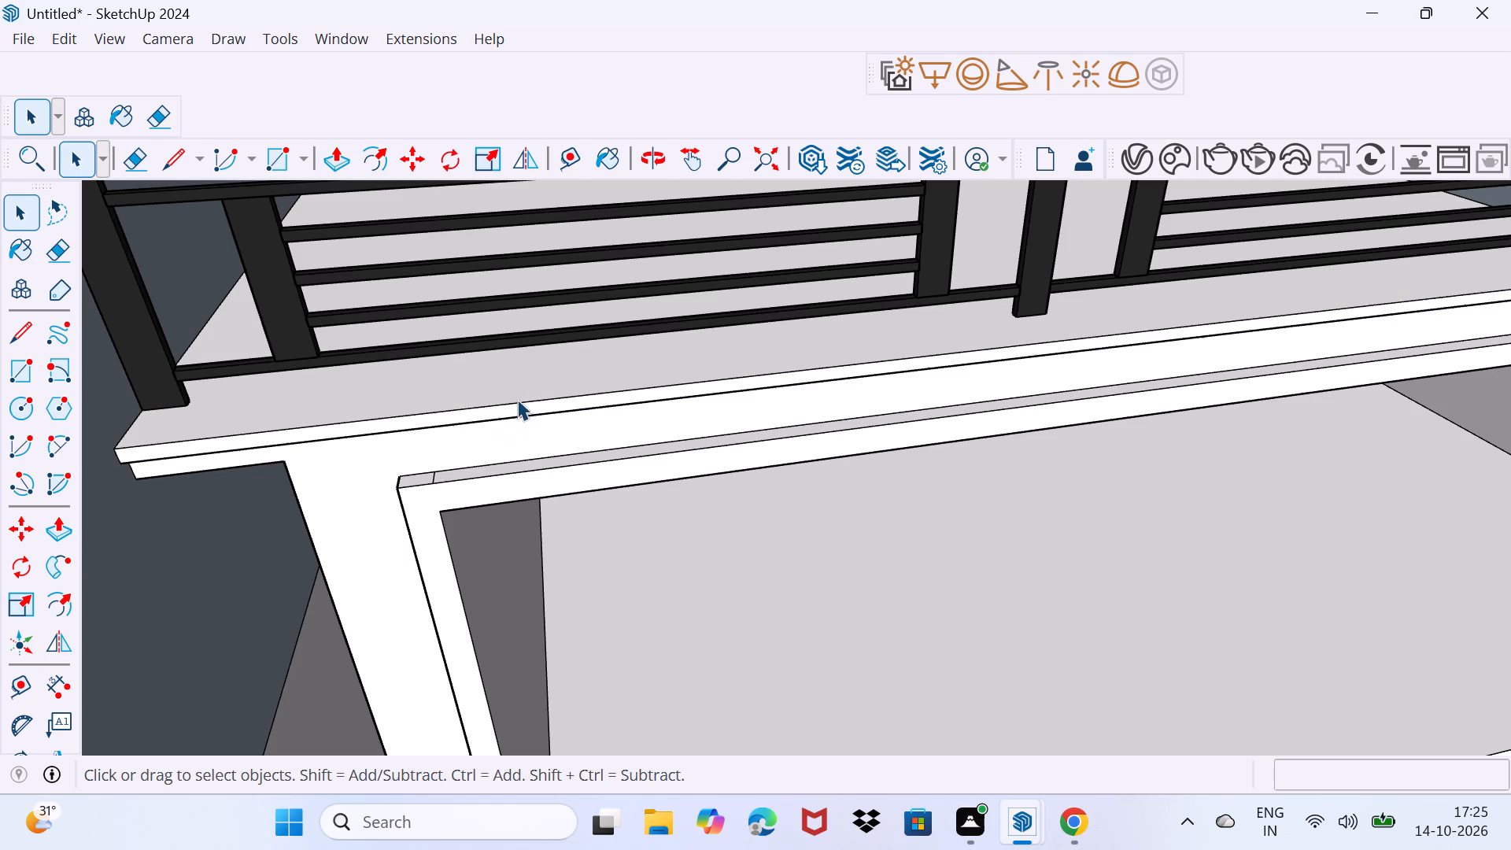
Erase the short seam line on the frame's top rim at the front opening's upper left corner.
scroll(419, 491, "up", 8)
key("e")
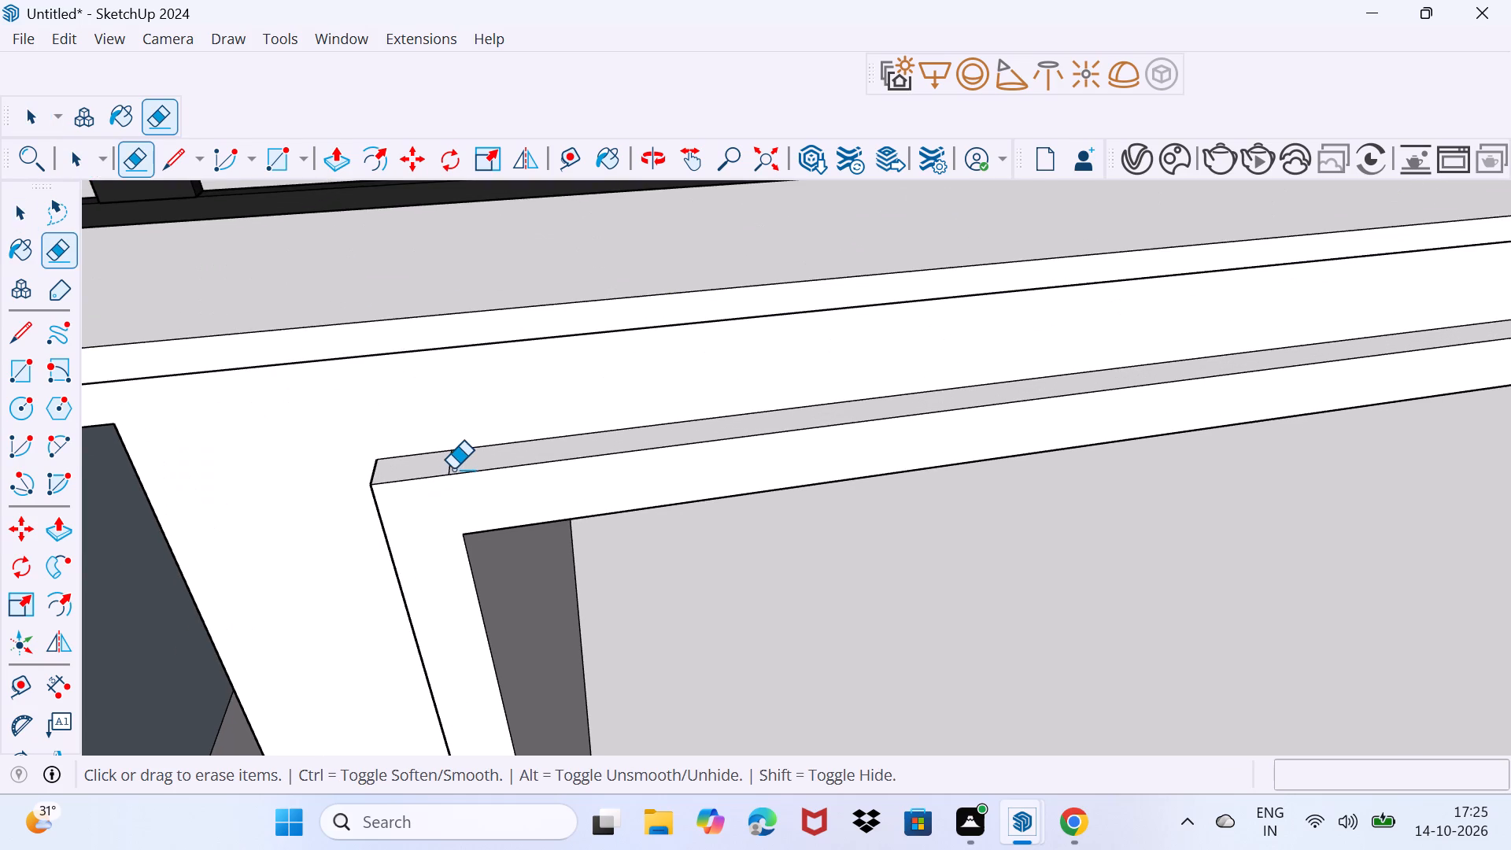
left_click(452, 468)
Draw a vertical line about 10' 11" long across the opening's back wall, splitting it into two parts.
scroll(449, 464, "down", 13)
middle_click_drag(464, 522, 471, 482)
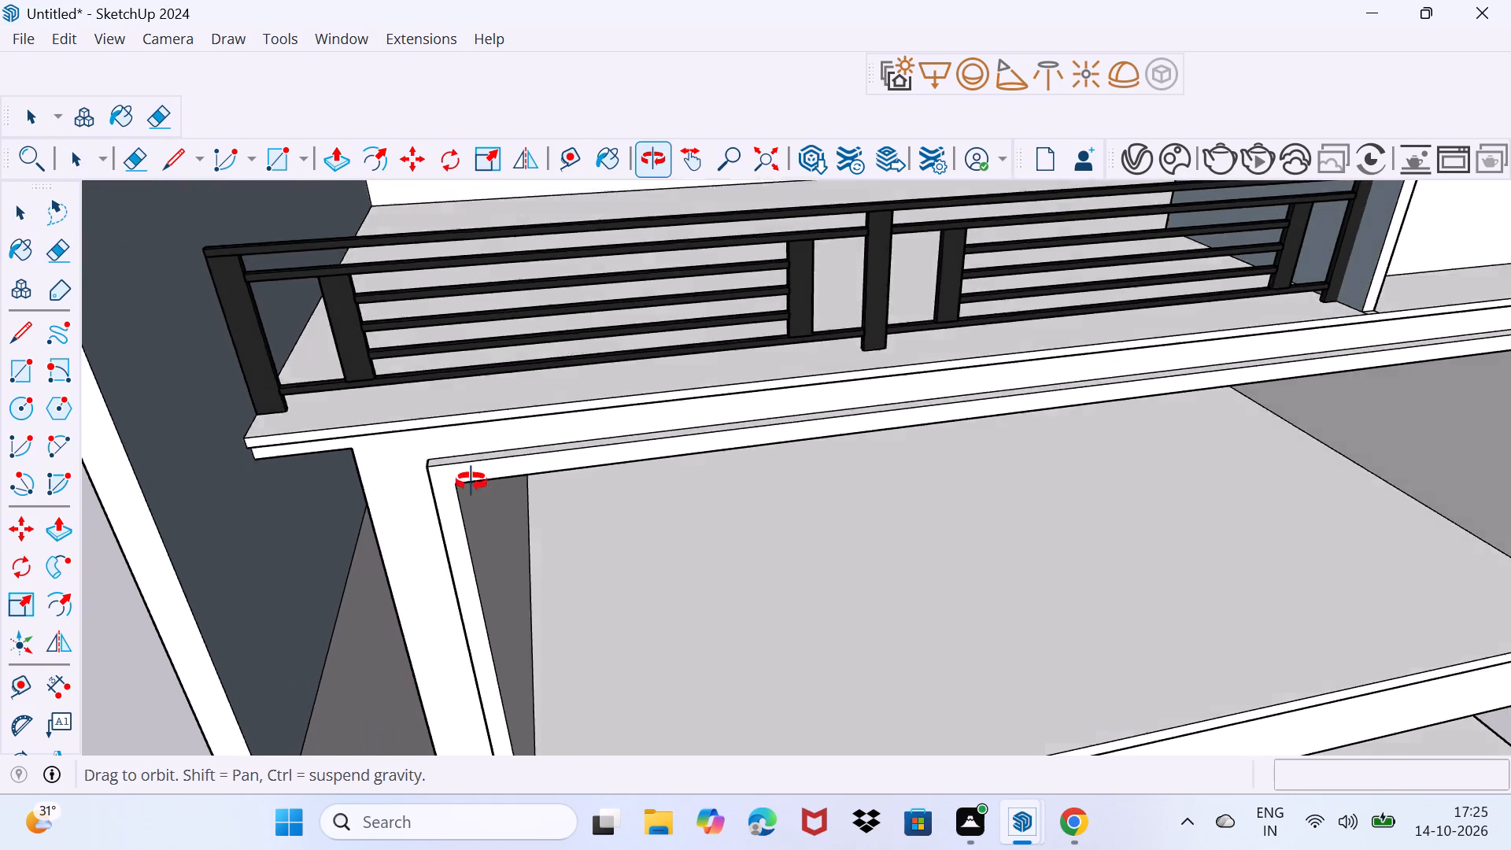
middle_click_drag(471, 482, 382, 426)
scroll(642, 412, "down", 9)
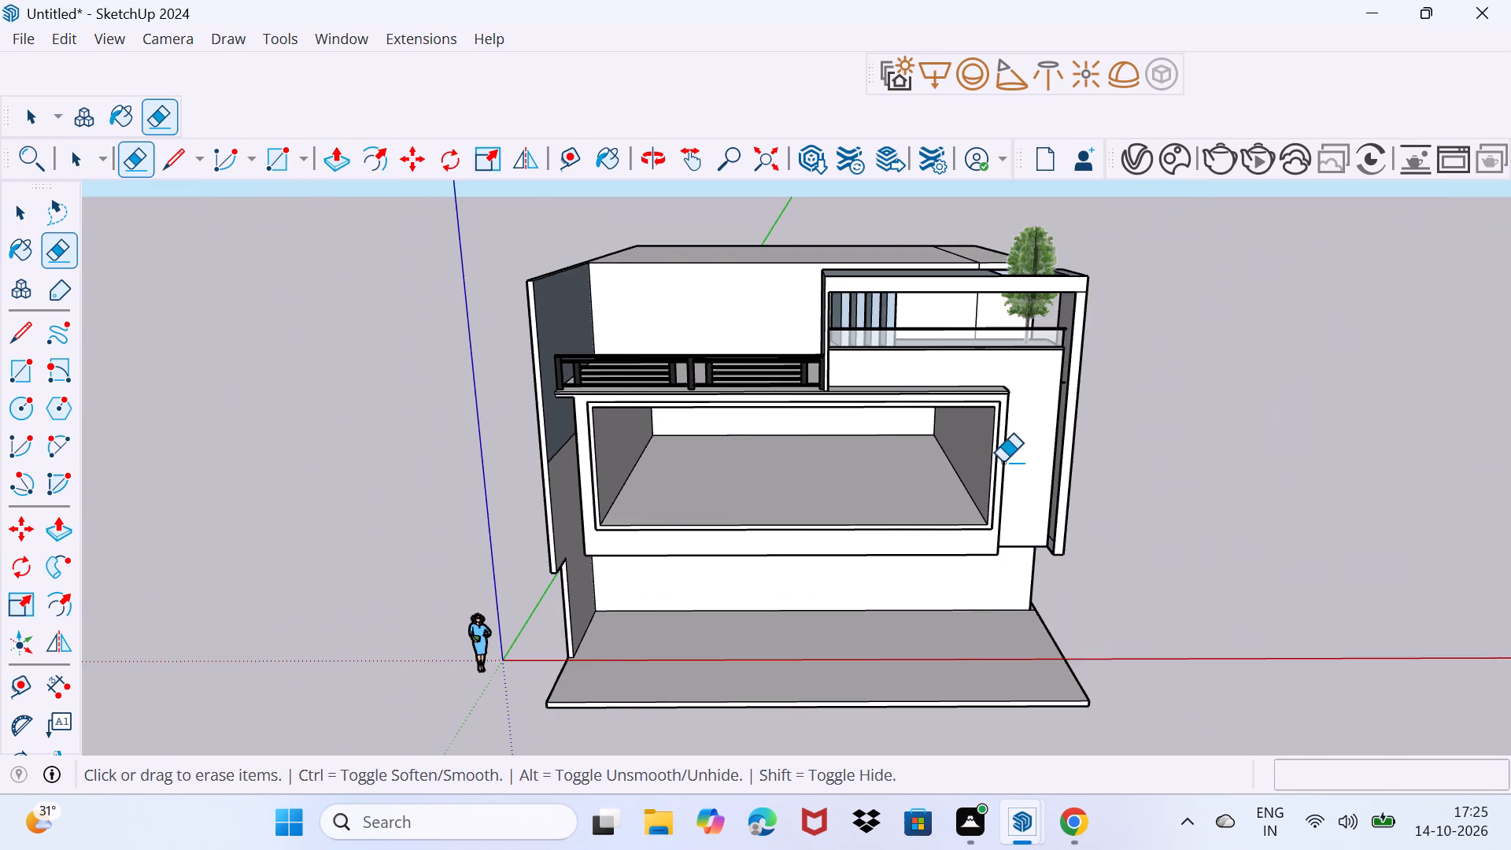
middle_click_drag(1003, 462, 983, 393)
scroll(927, 456, "up", 4)
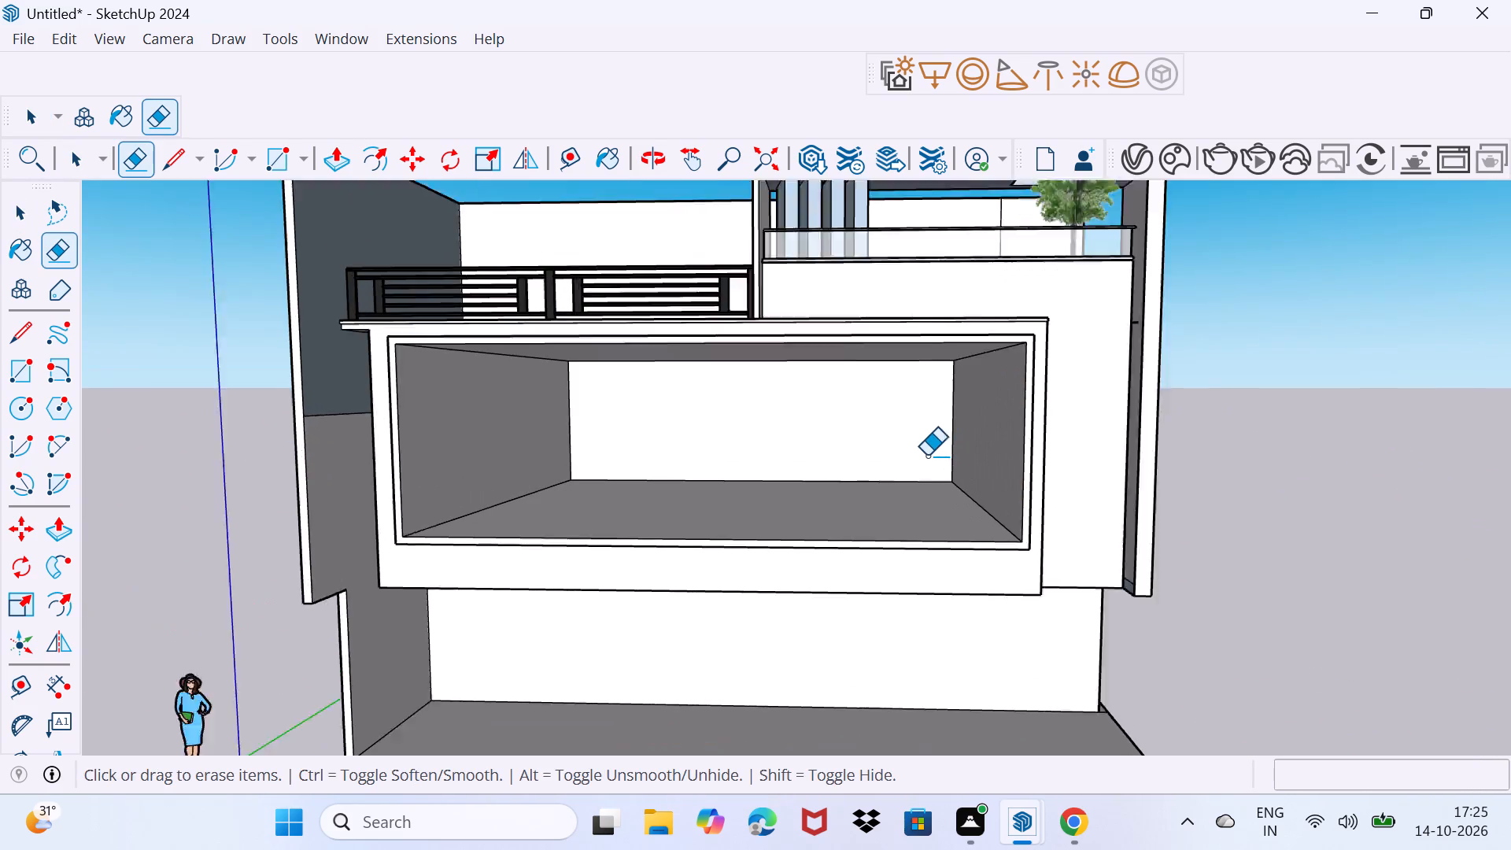
middle_click_drag(944, 541, 1021, 558)
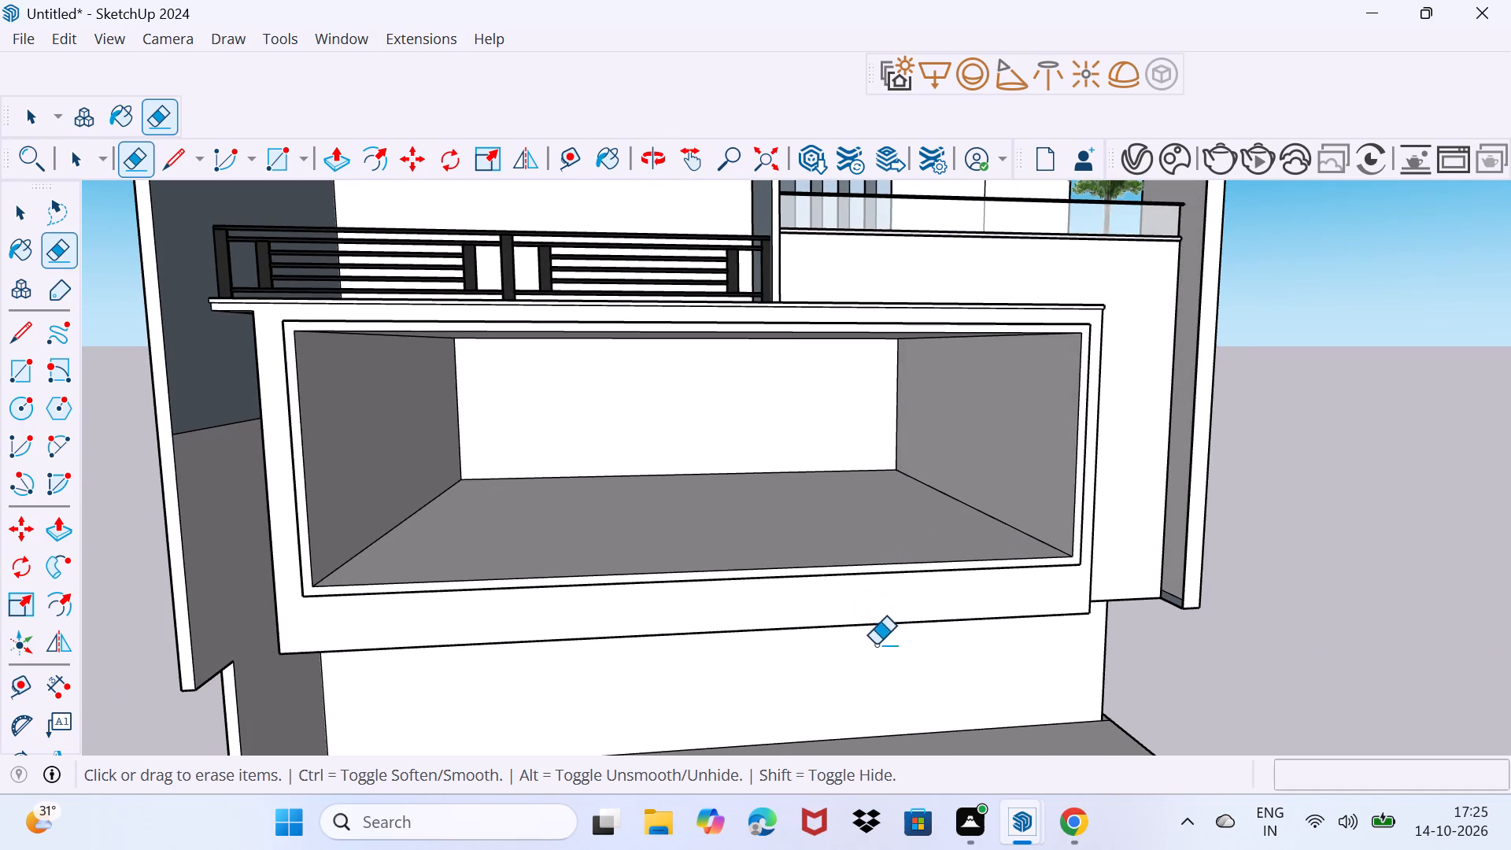
scroll(805, 499, "up", 5)
key("space")
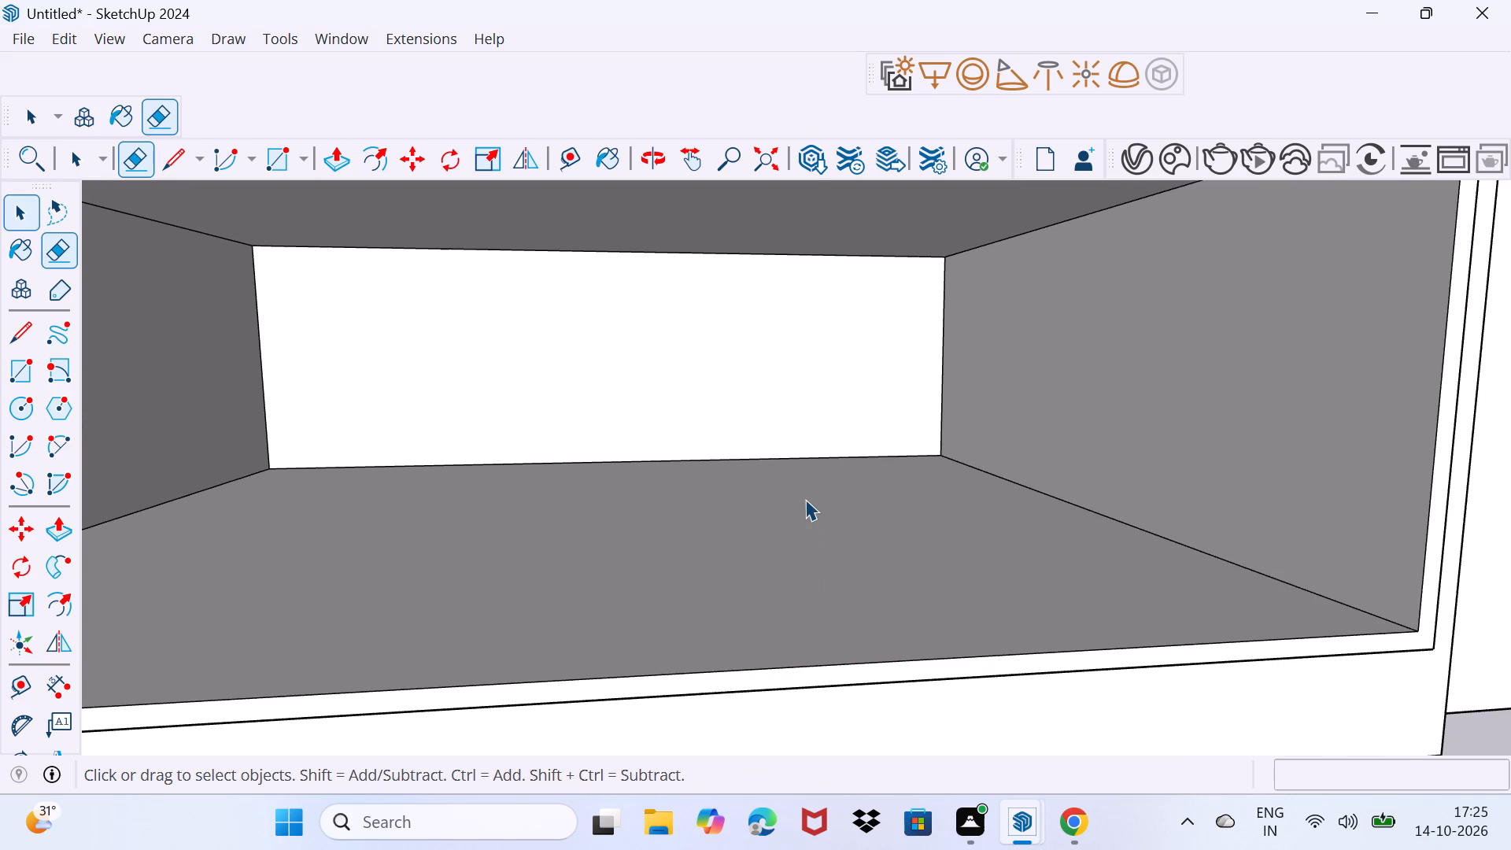
type("l")
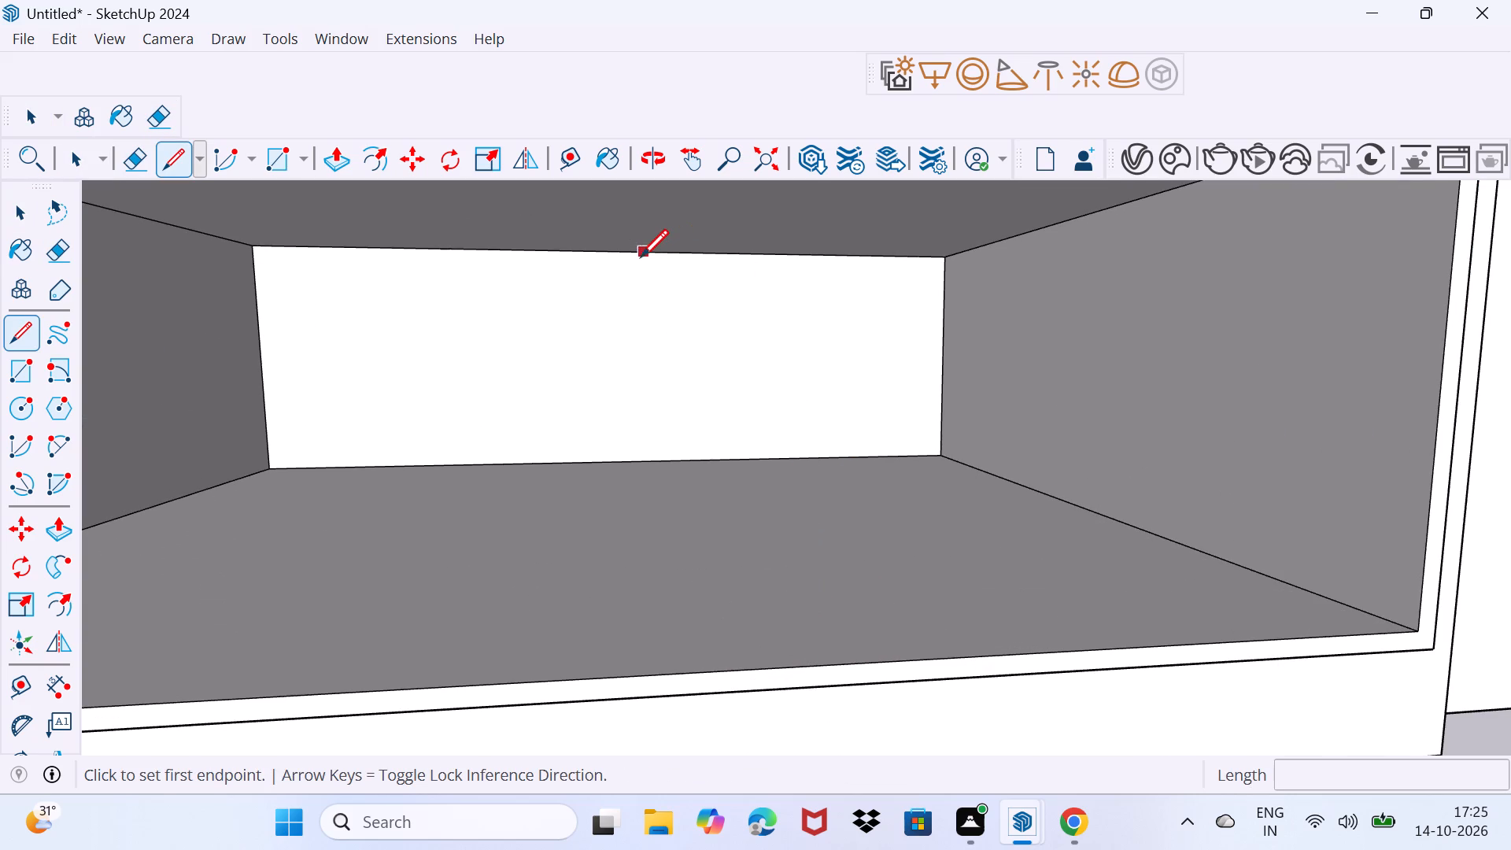
left_click(621, 258)
left_click(633, 460)
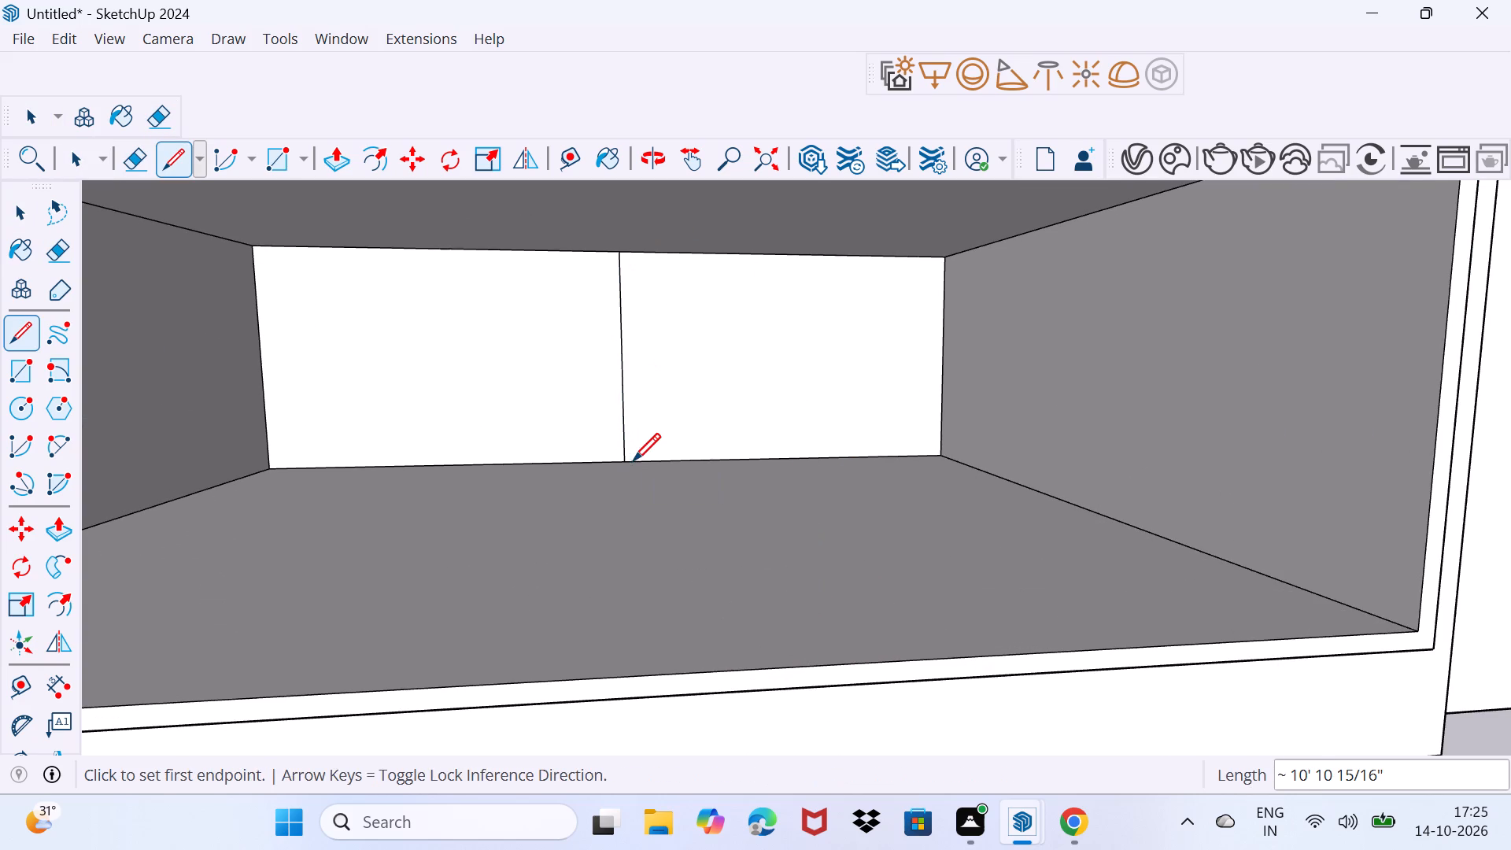
key("space")
Pull the right part of the back wall forward about 17' 11" into the recess.
left_click(719, 379)
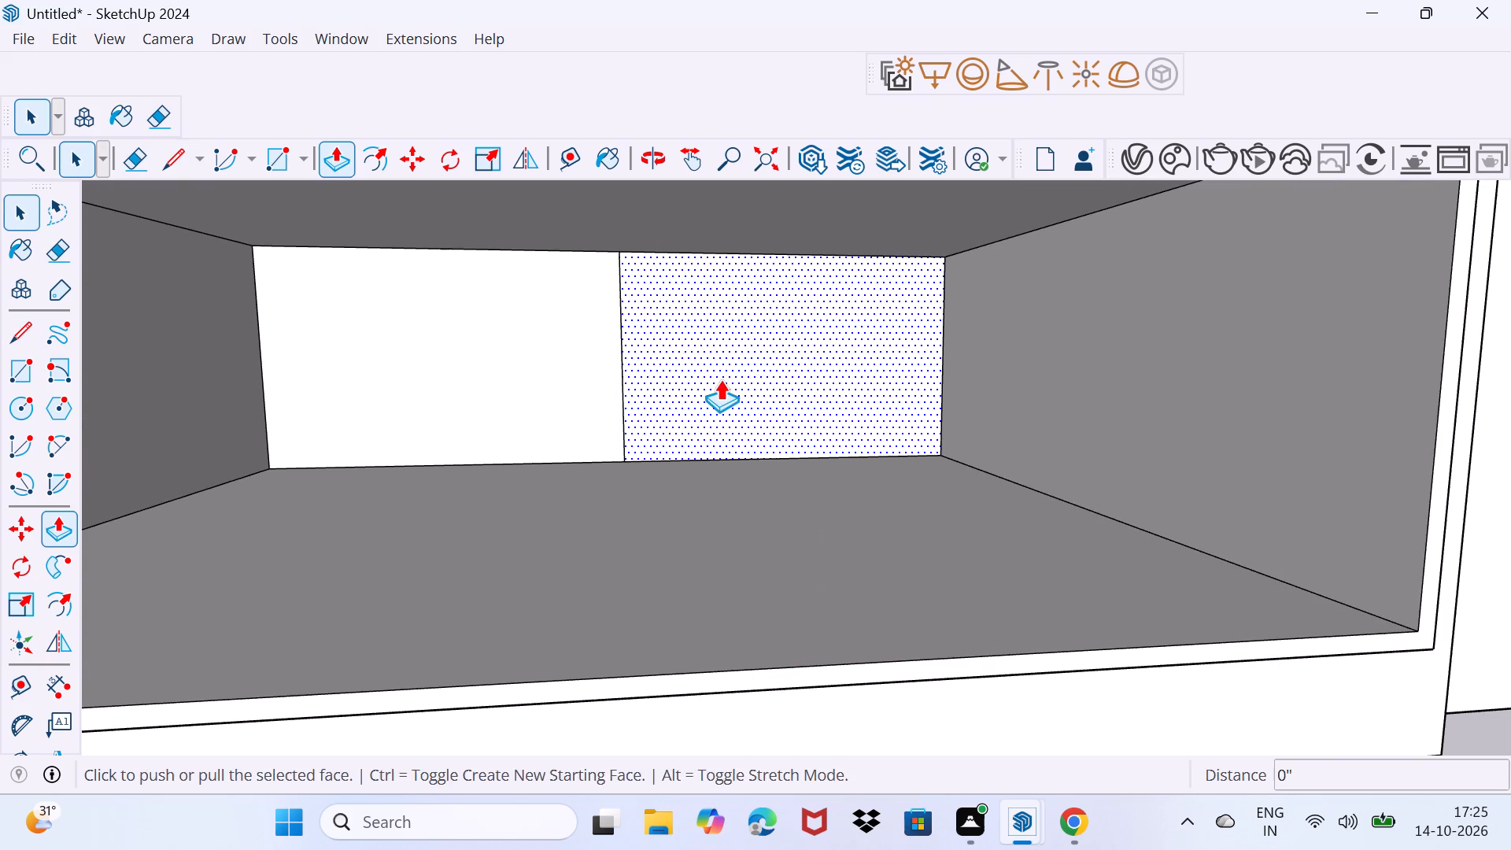
key("p")
left_click(720, 379)
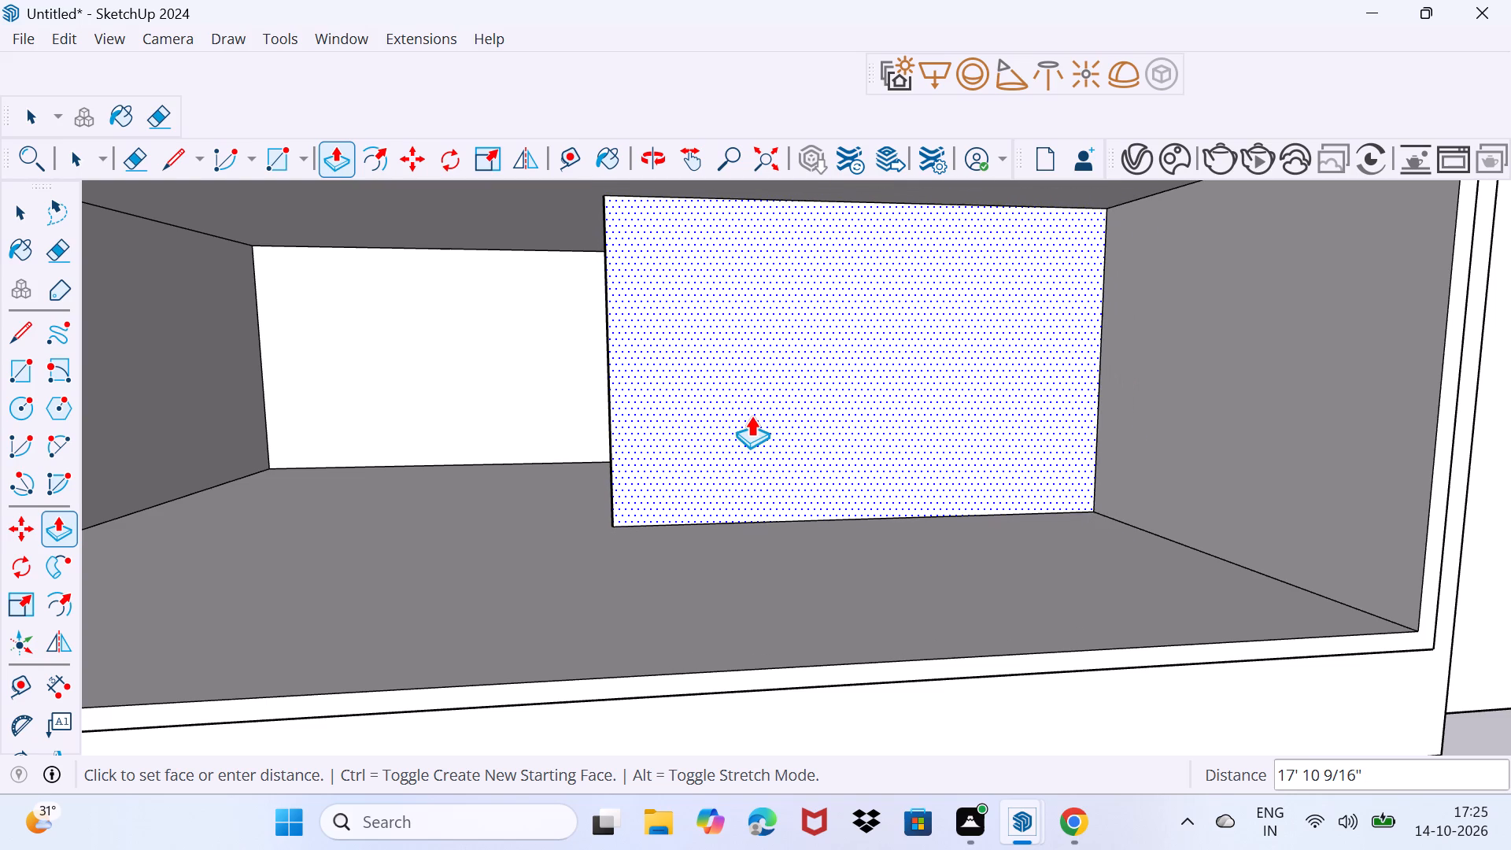
left_click(751, 416)
key("space")
left_click_drag(746, 538, 769, 494)
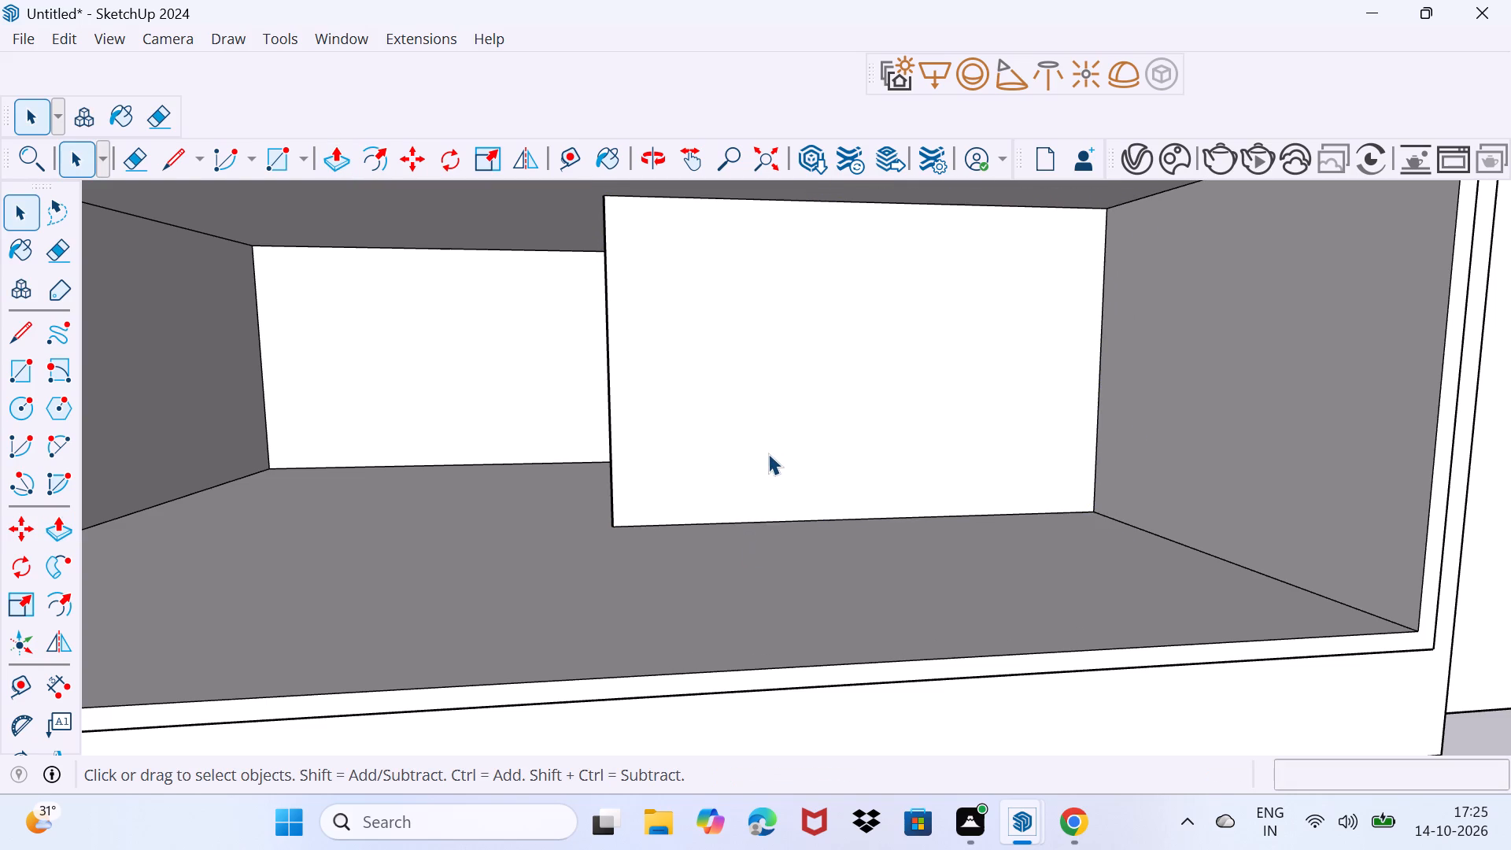
Draw a window rectangle about 7' 5" by 6' 11" on the projecting right part of the back wall.
key("r")
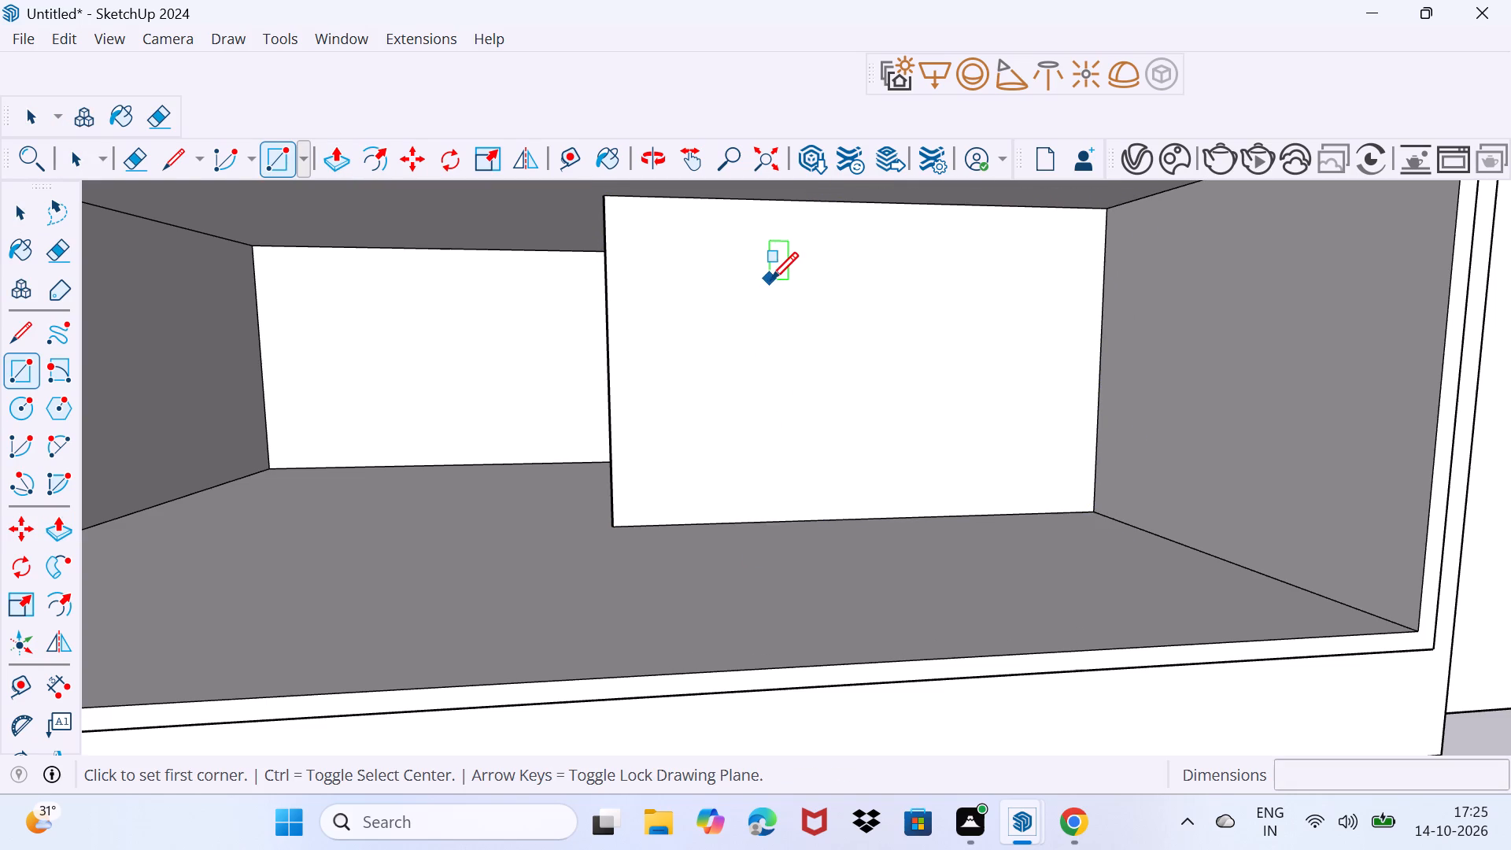
left_click(770, 279)
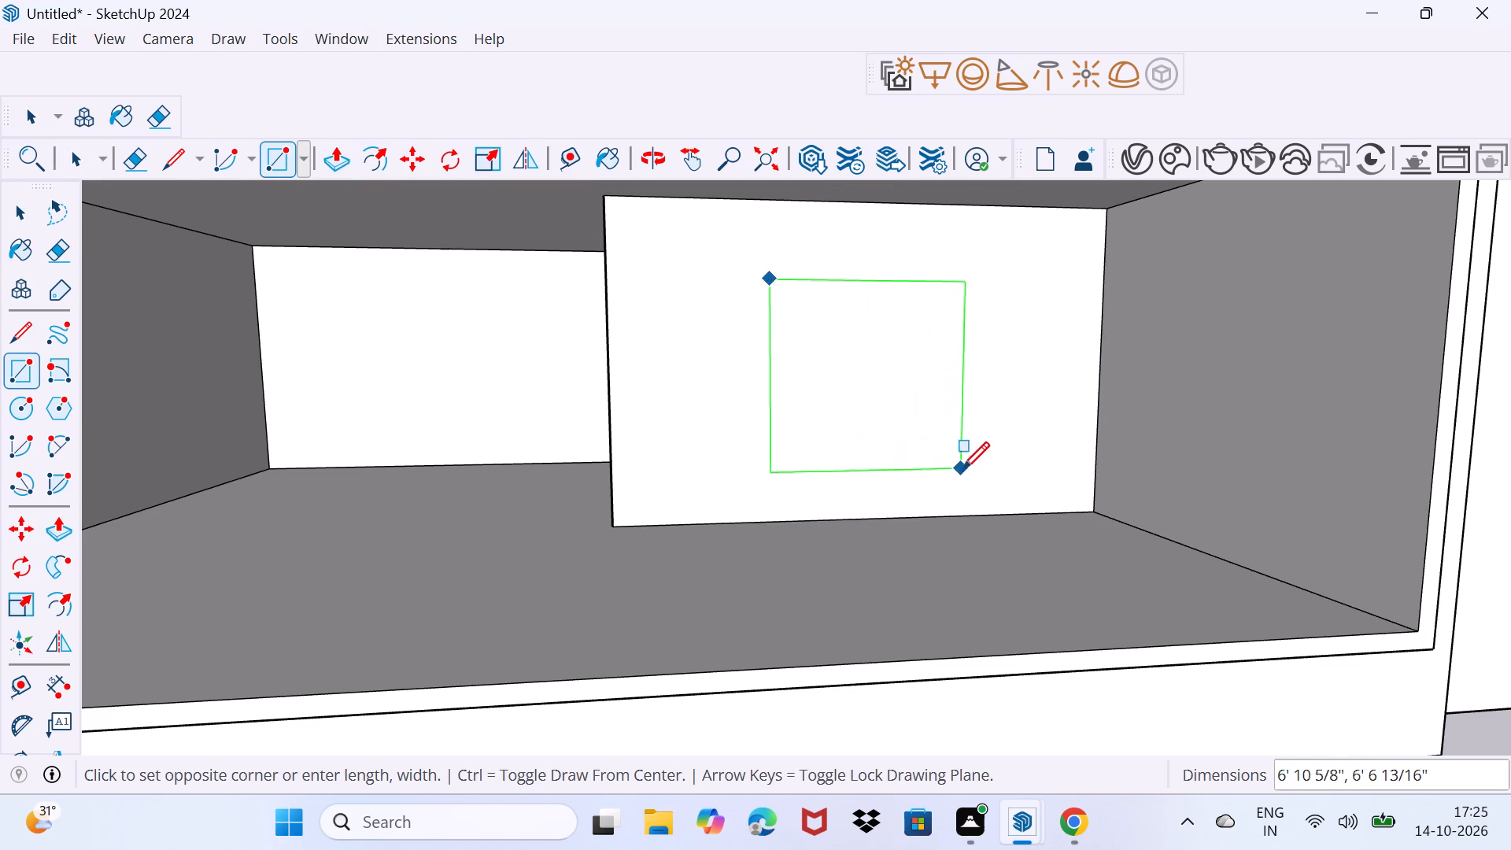
left_click(974, 478)
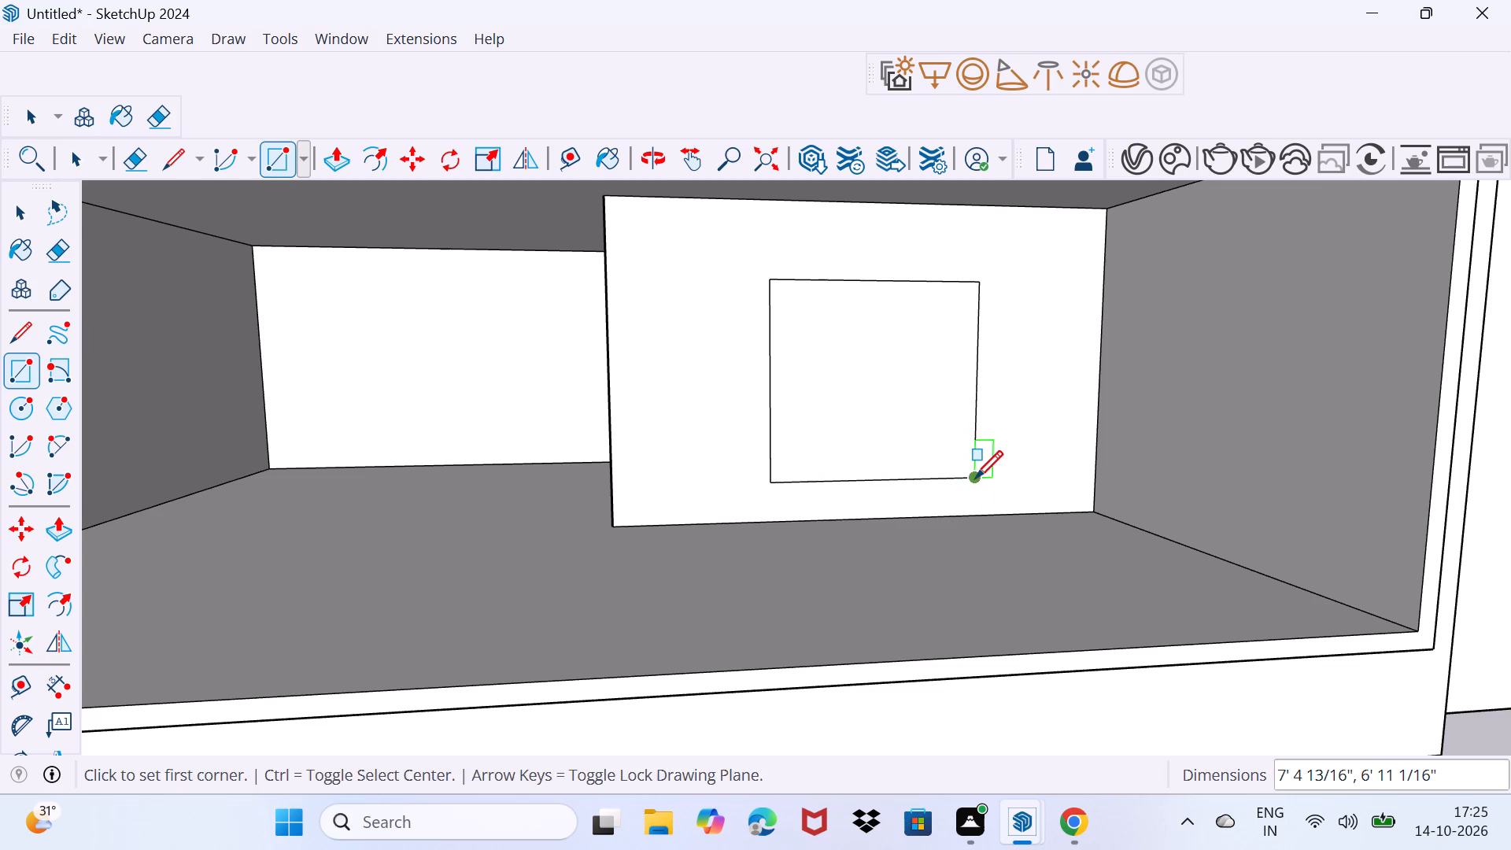
key("space")
Draw a similar, roughly centred window rectangle on the set-back left part of the back wall.
middle_click_drag(444, 381, 539, 412)
key("r")
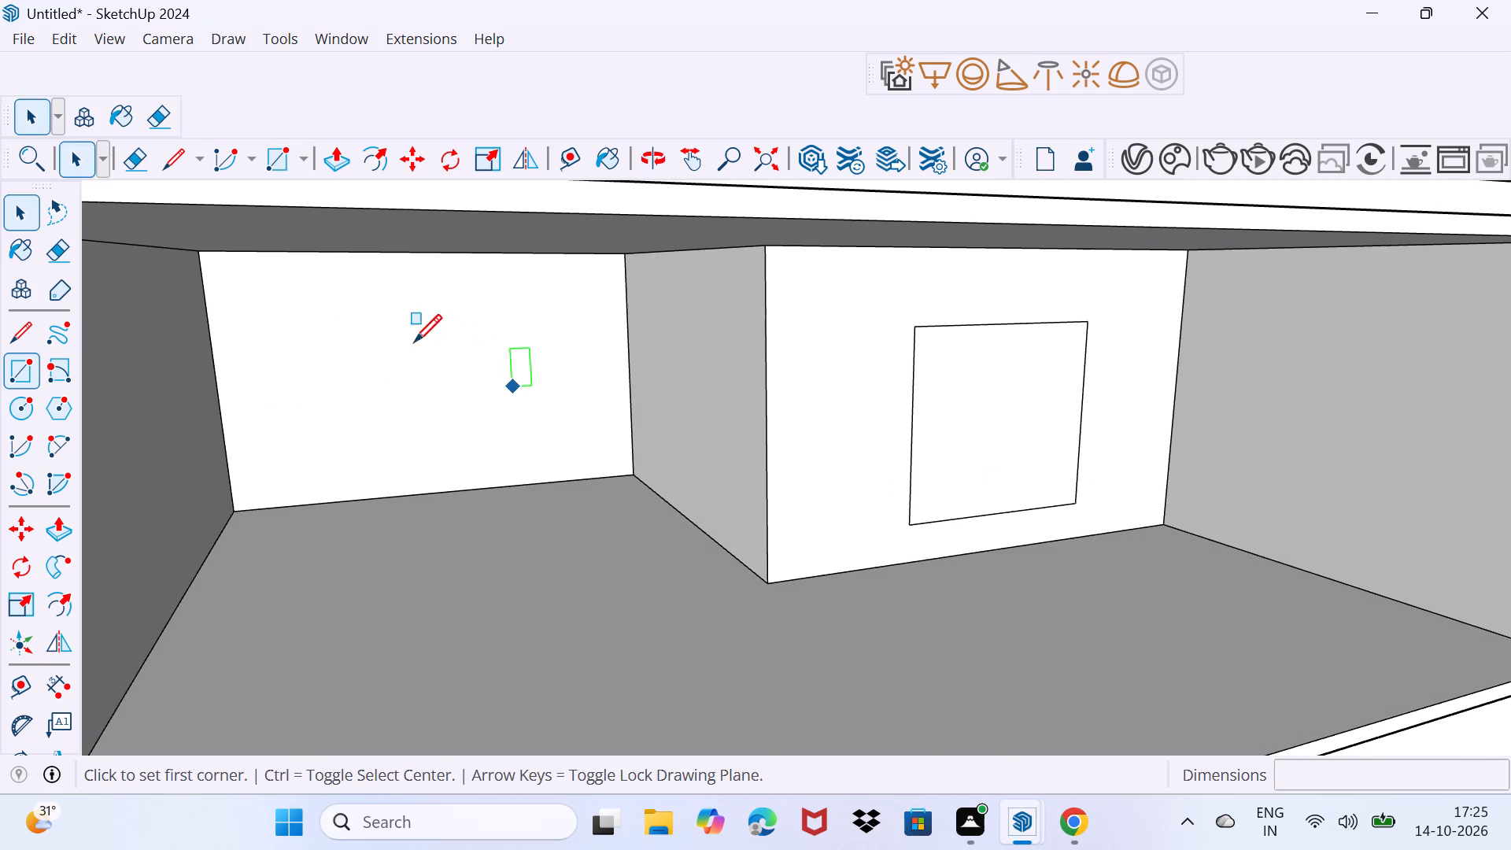
left_click(313, 301)
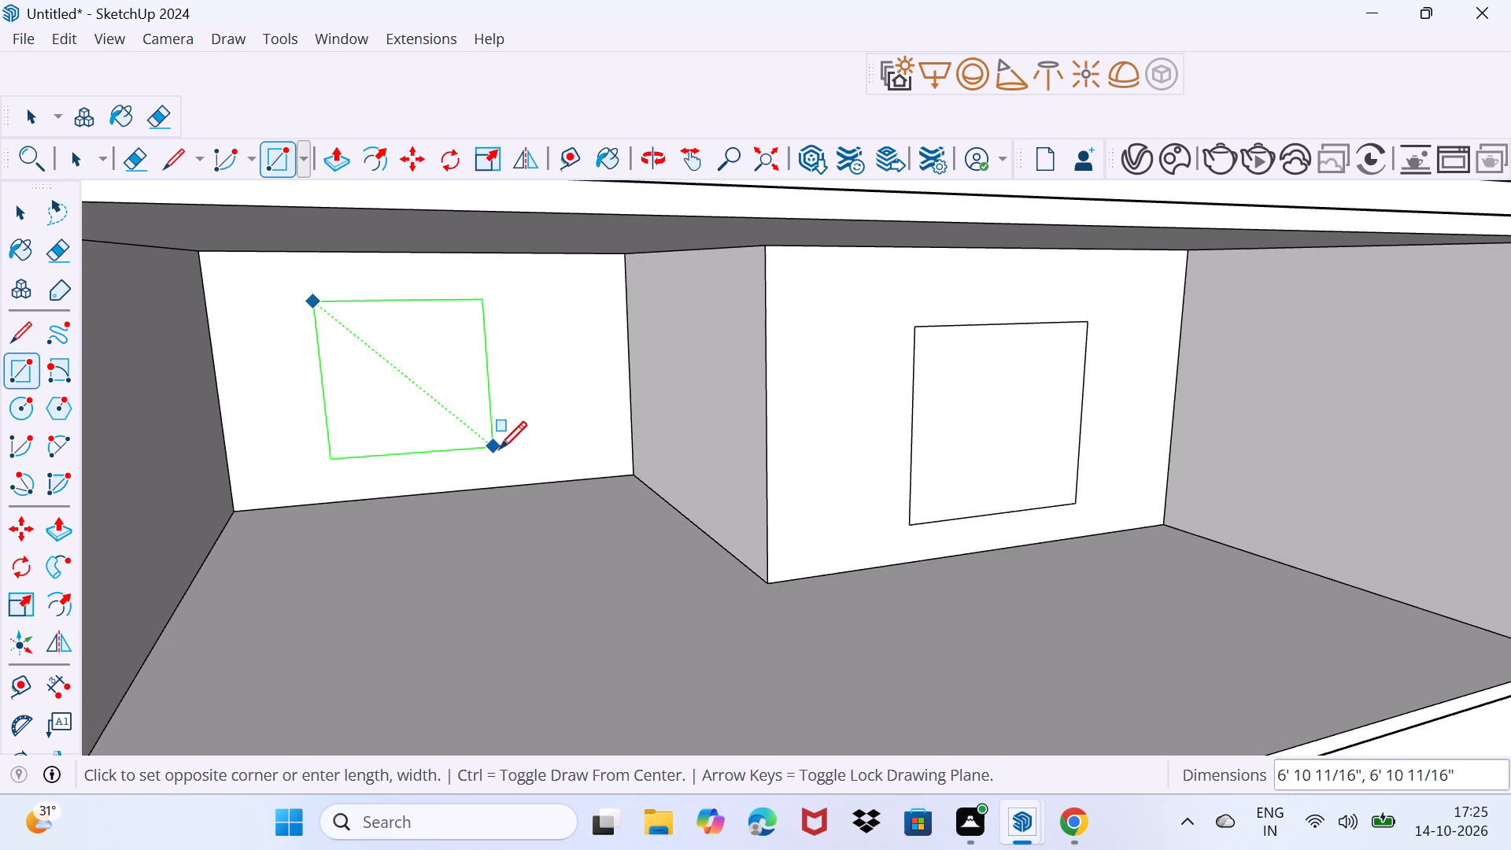
left_click(523, 464)
key("space")
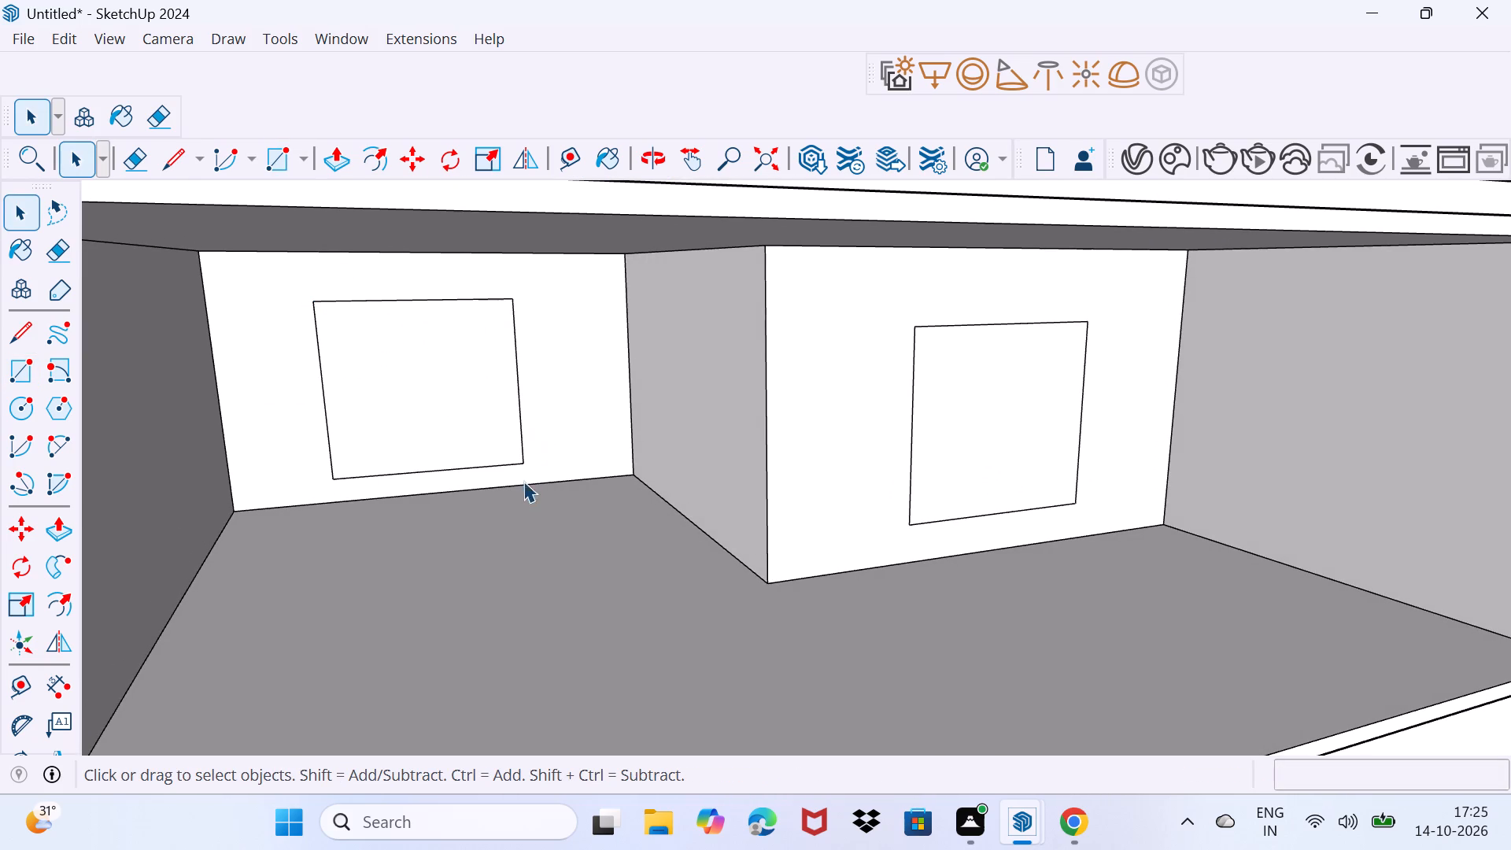
Push the window rectangle on the set-back left wall inward to form a recessed window opening.
left_click(518, 518)
key("p")
left_click(430, 425)
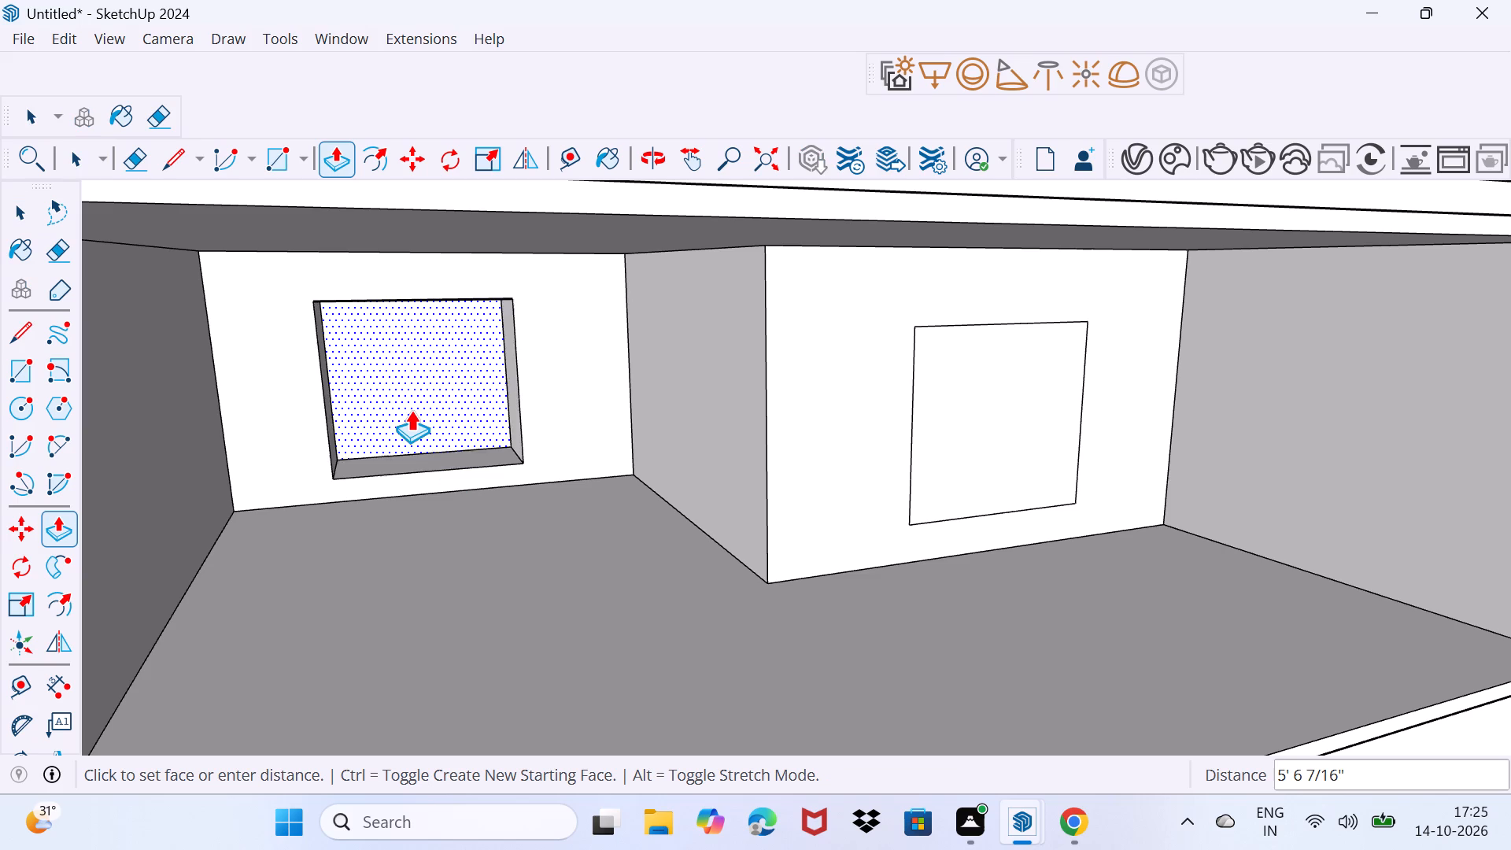
left_click(411, 410)
key("space")
left_click_drag(411, 412, 431, 377)
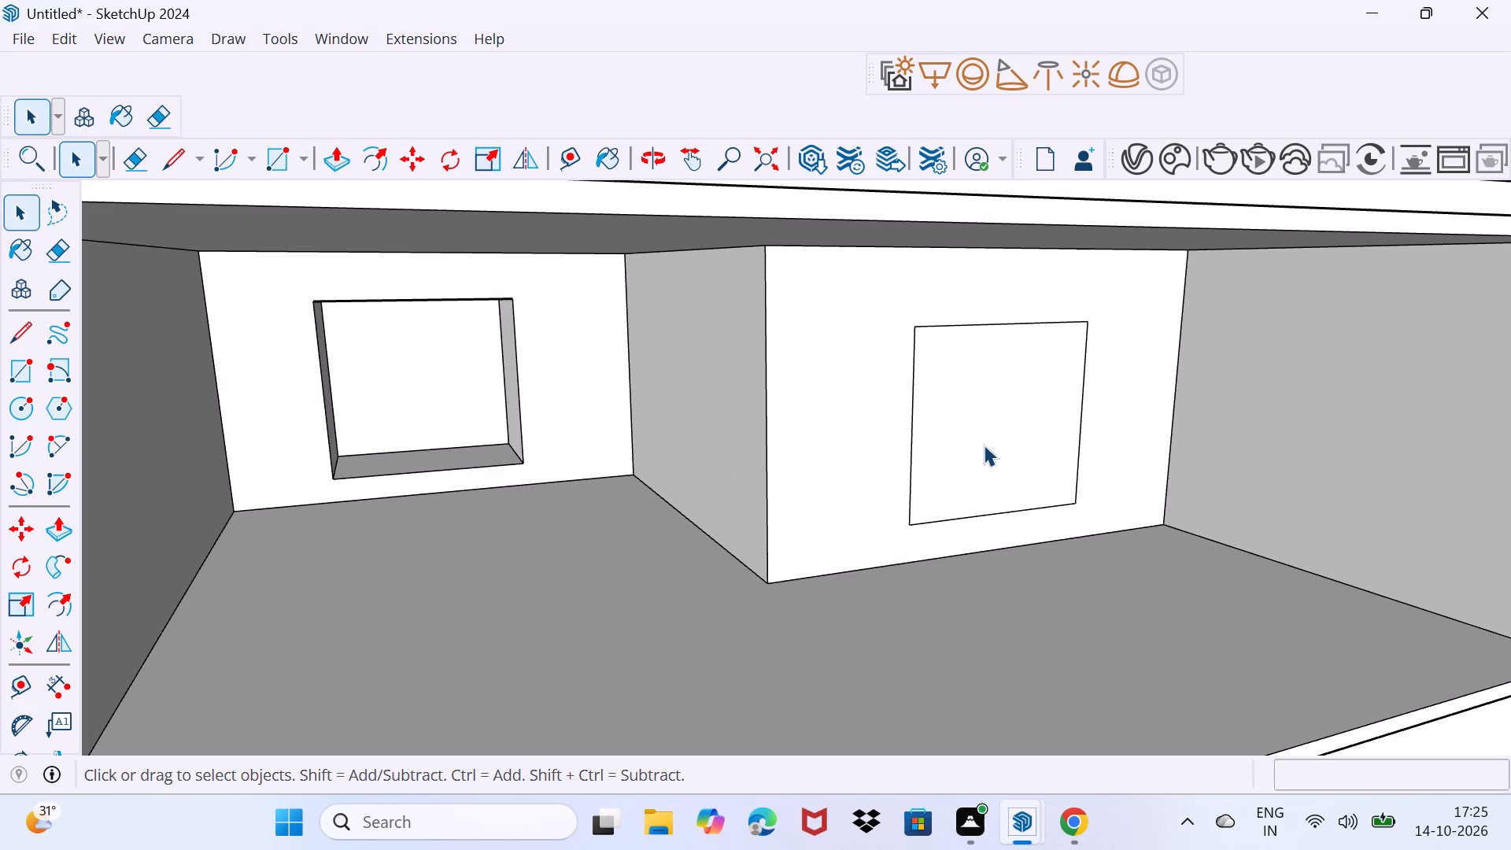
Push the window rectangle on the projecting right wall inward to form a matching recessed window opening.
left_click(977, 441)
middle_click_drag(988, 440, 861, 460)
key("p")
left_click(871, 462)
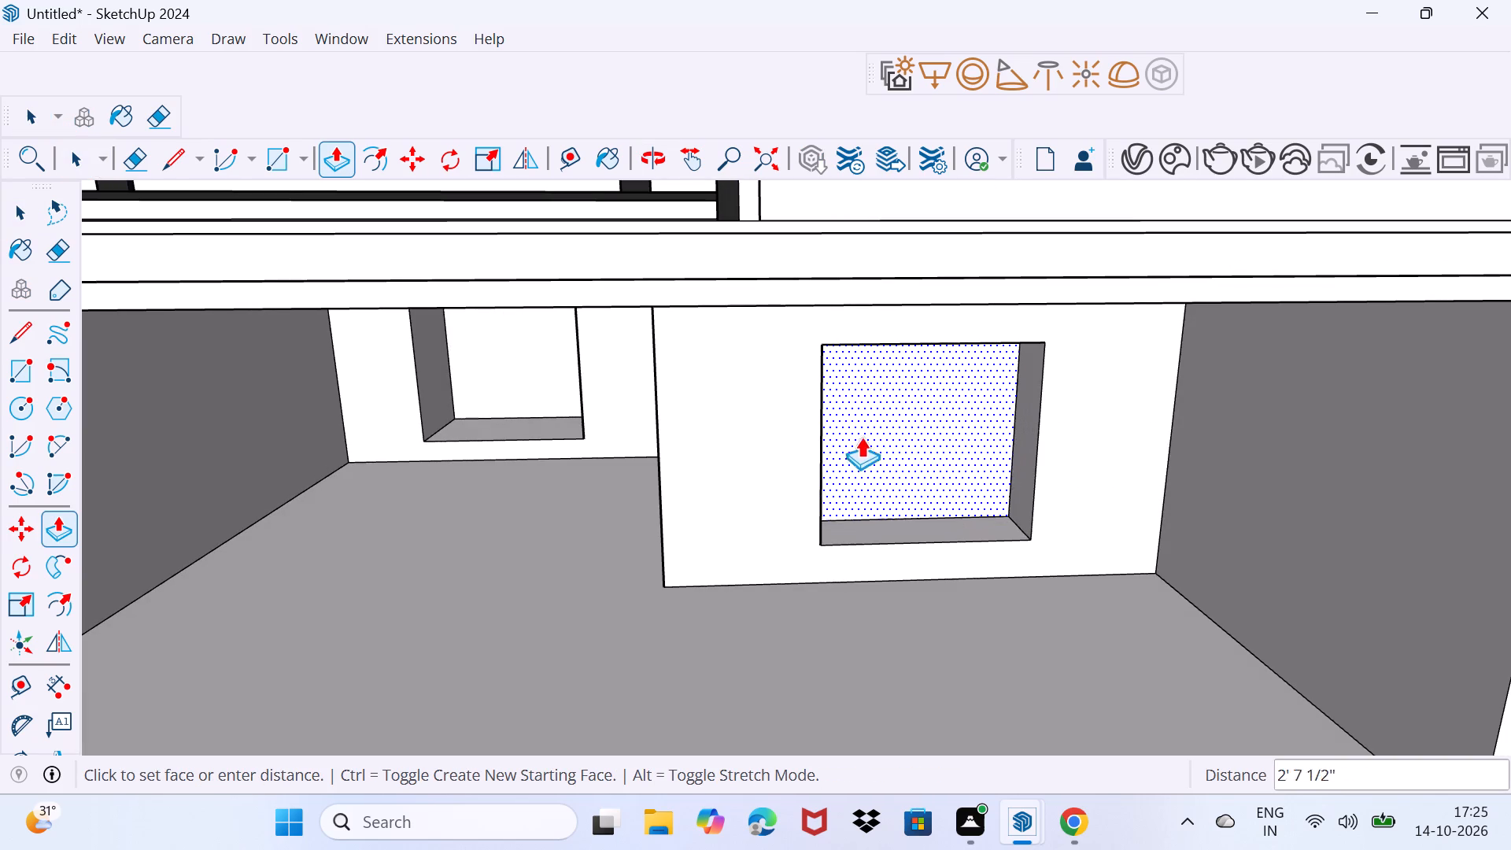
left_click(859, 425)
key("space")
left_click_drag(883, 471, 898, 418)
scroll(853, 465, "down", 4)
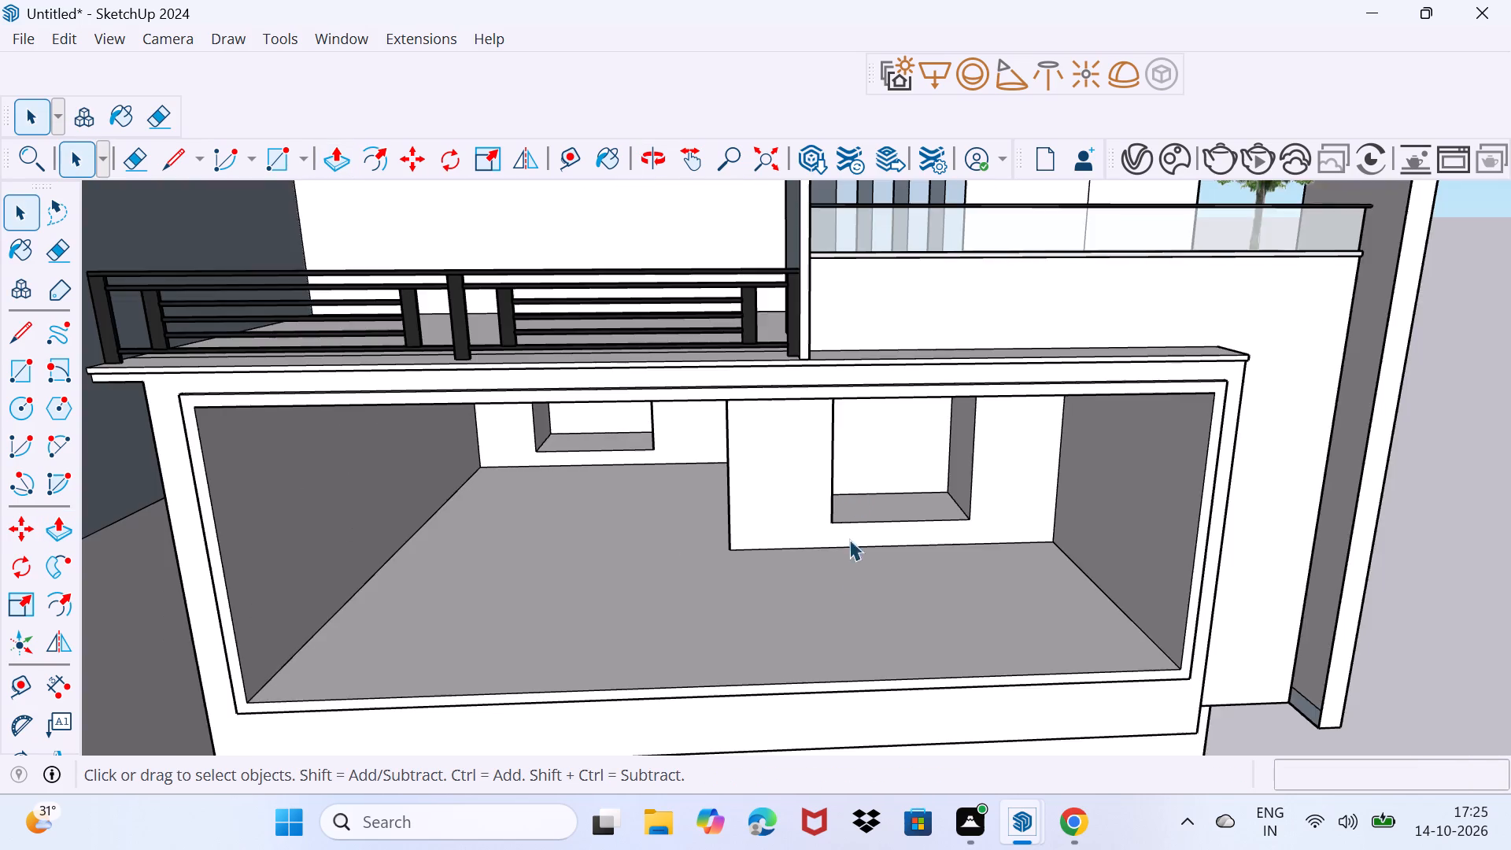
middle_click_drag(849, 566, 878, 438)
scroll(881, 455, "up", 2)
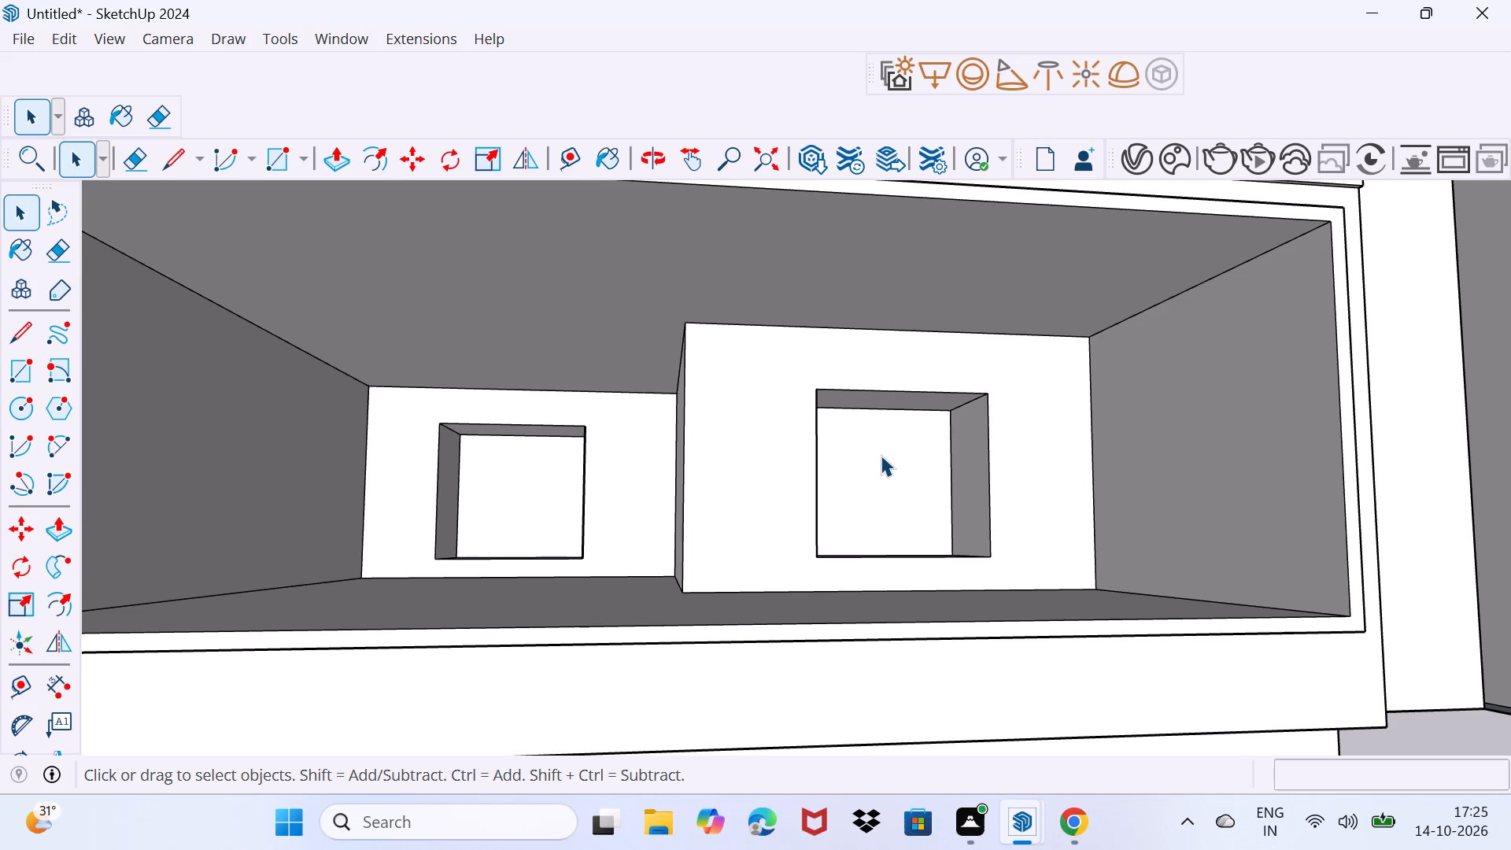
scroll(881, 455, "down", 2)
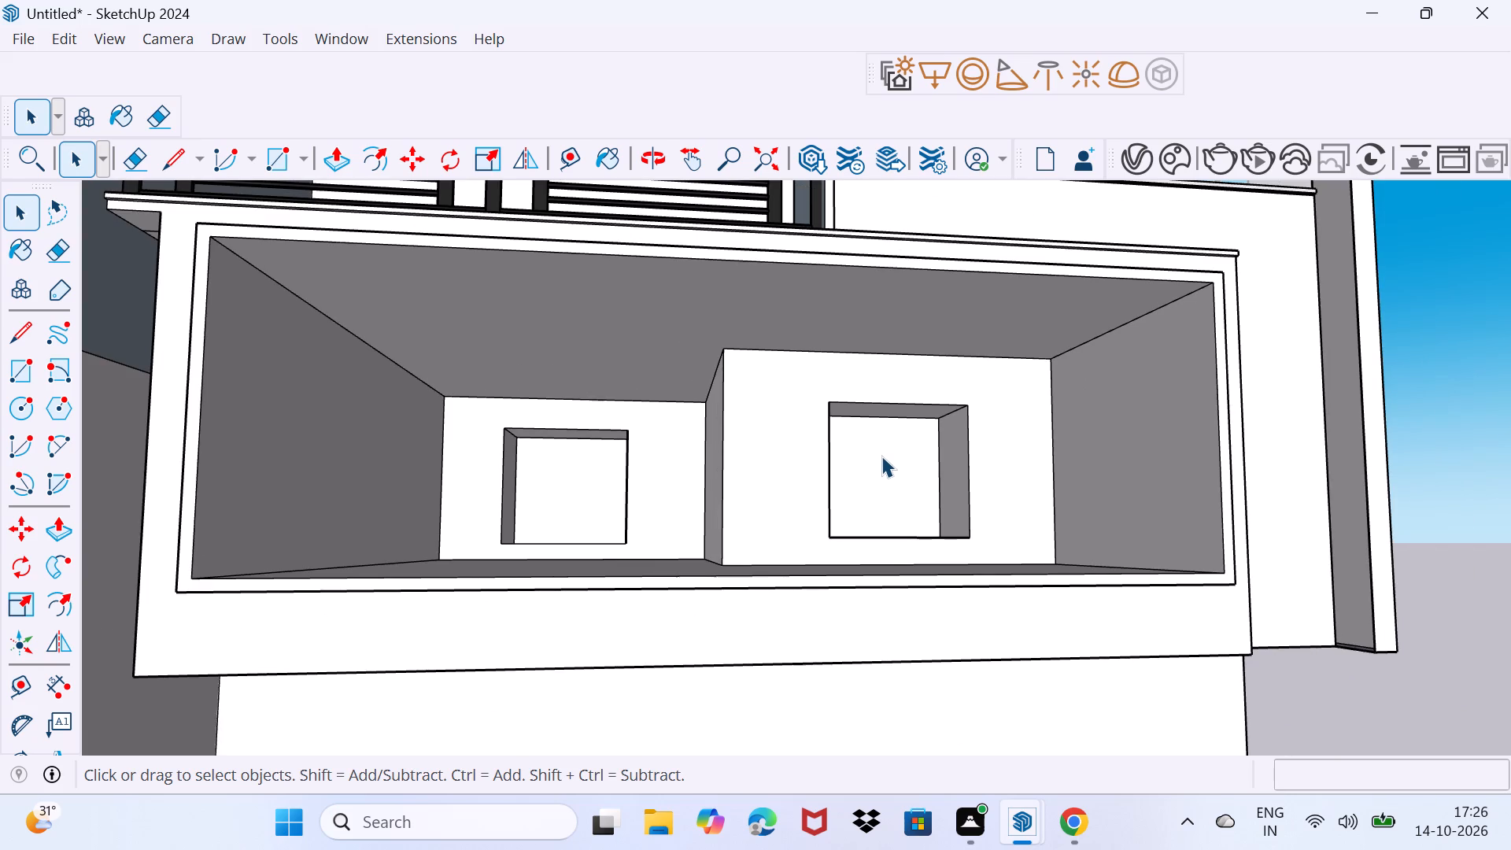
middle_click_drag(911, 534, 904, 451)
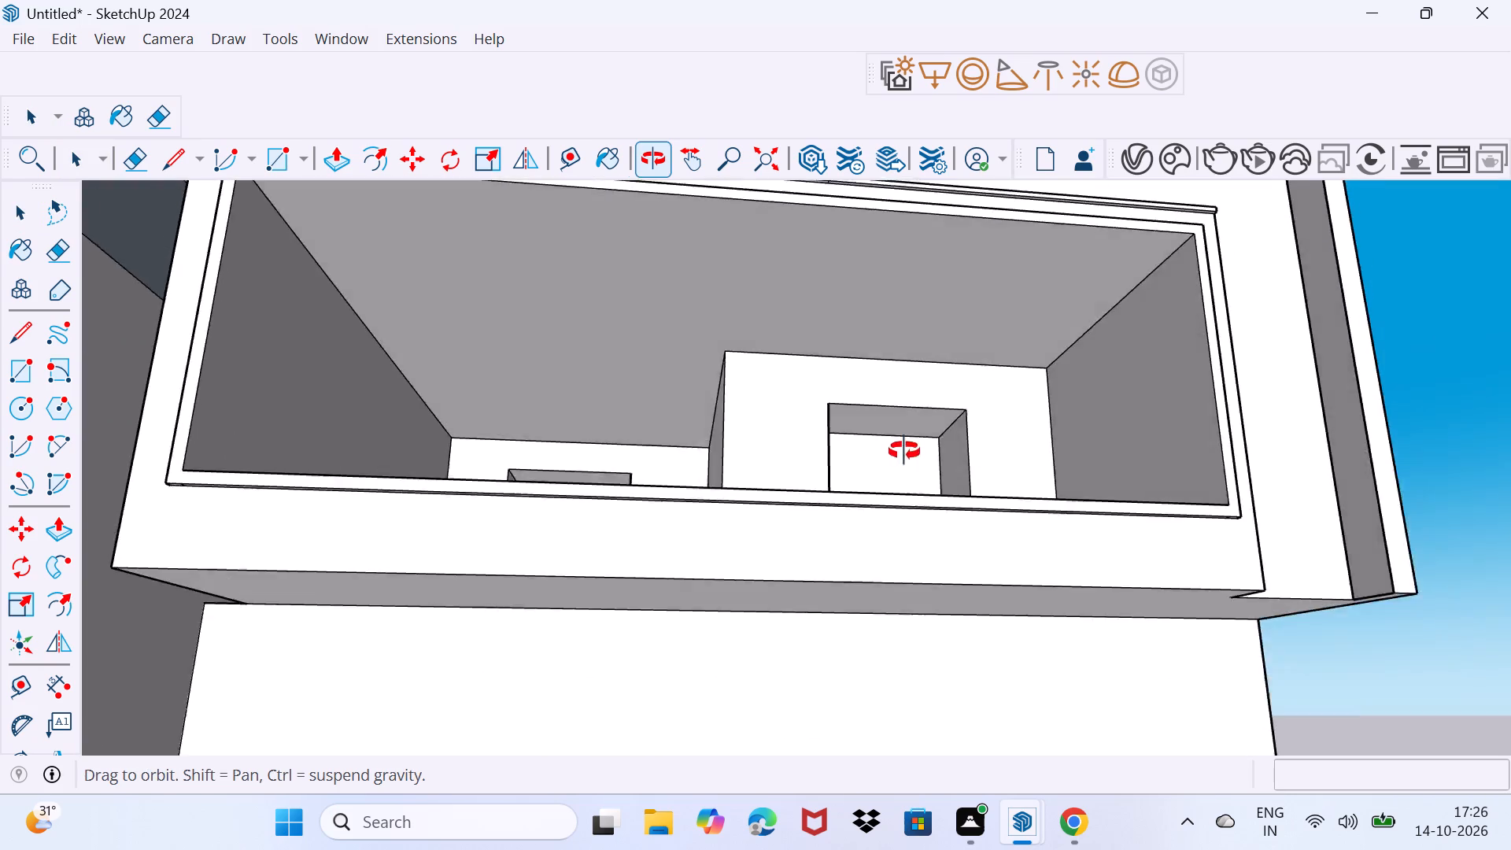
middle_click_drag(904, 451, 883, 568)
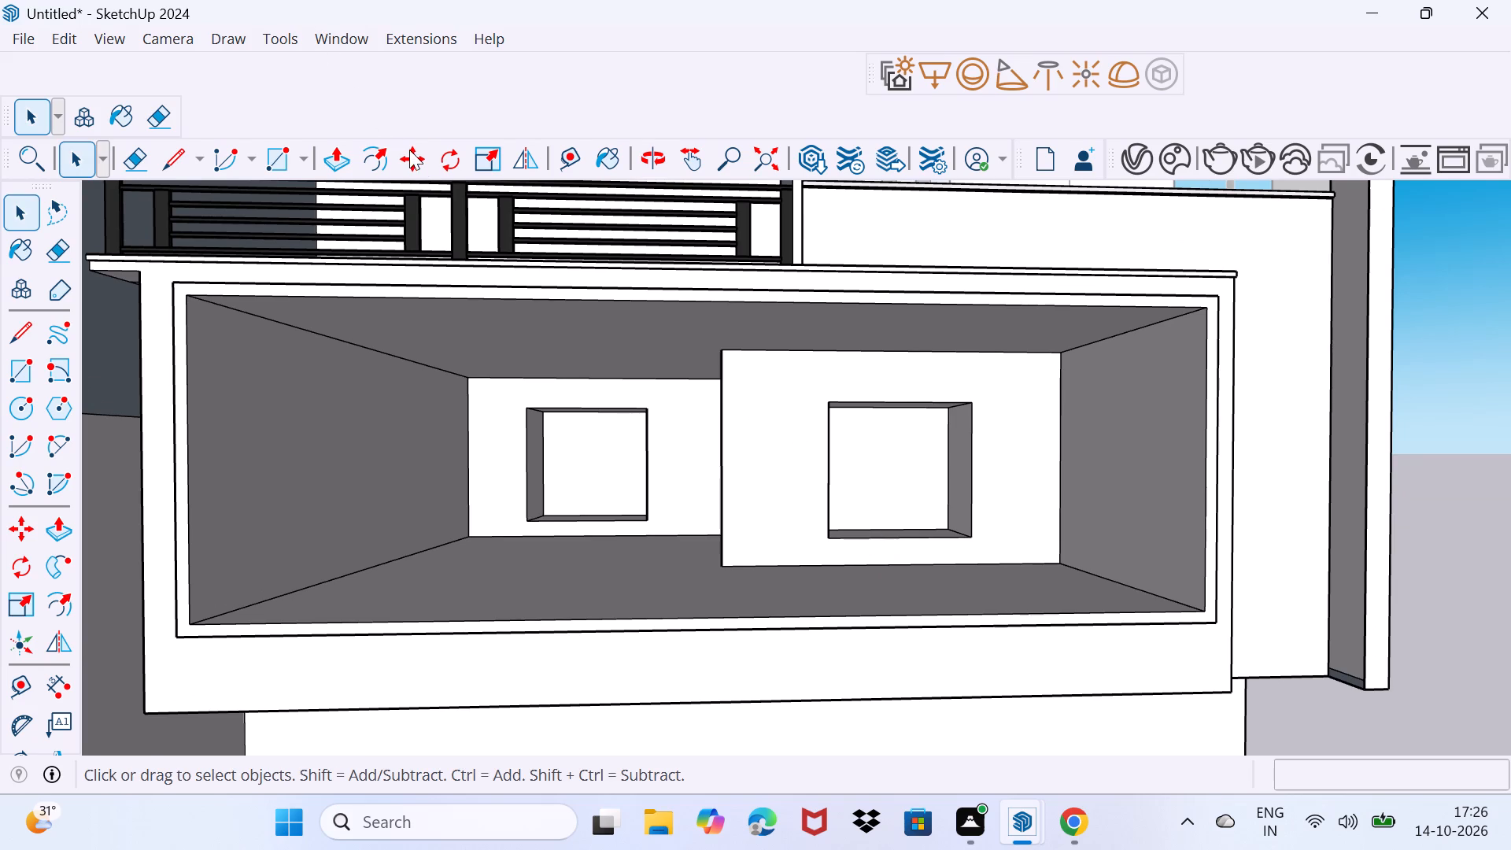
Rearrange the docked tool sets into two rows, with the main tools above and the file-sharing and rendering tools below.
left_click_drag(5, 158, 7, 136)
left_click_drag(7, 136, 6, 77)
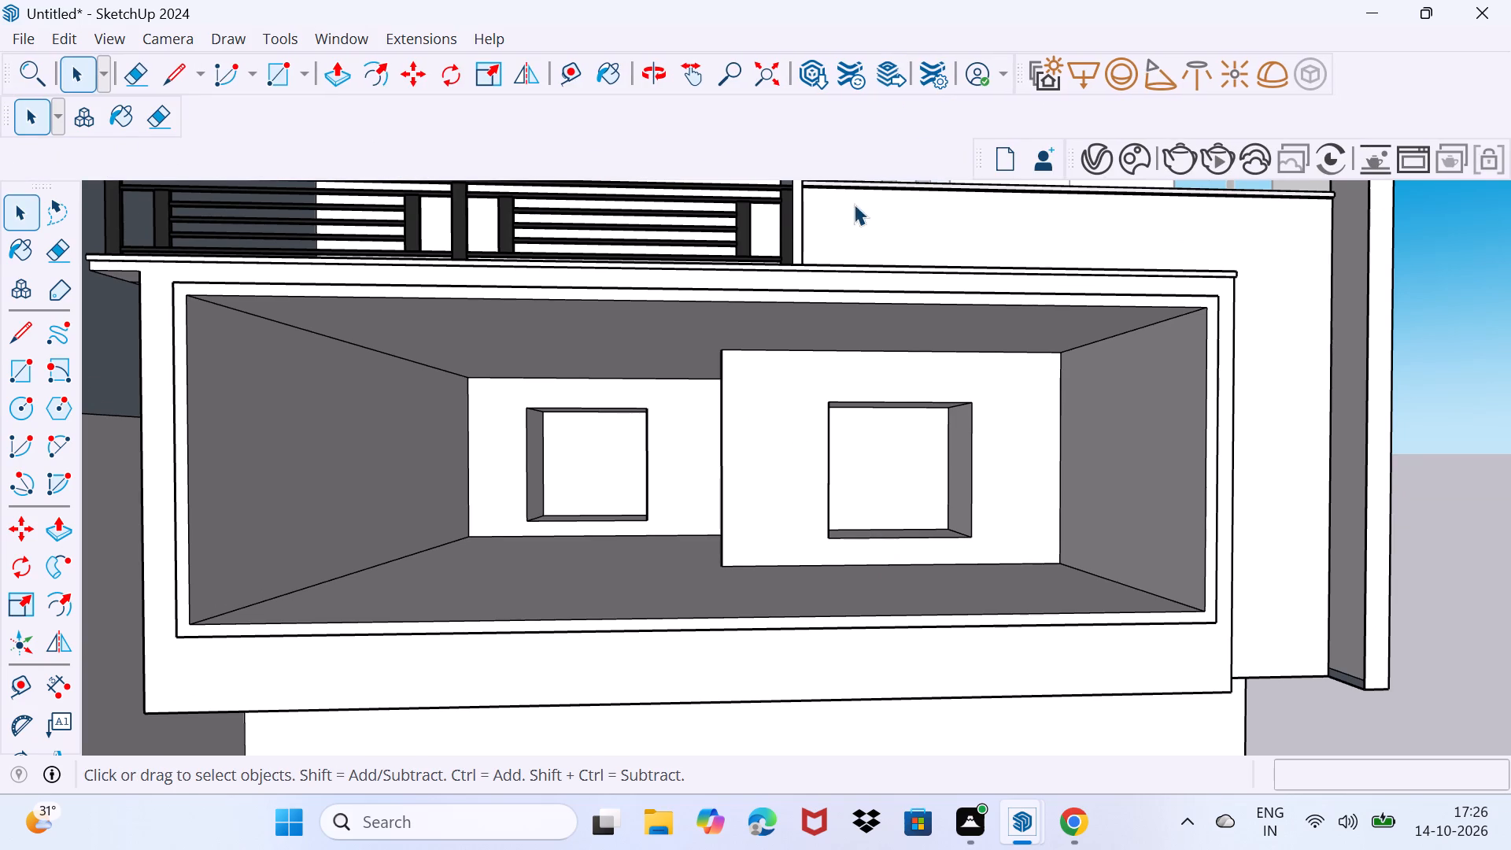
left_click_drag(981, 161, 846, 128)
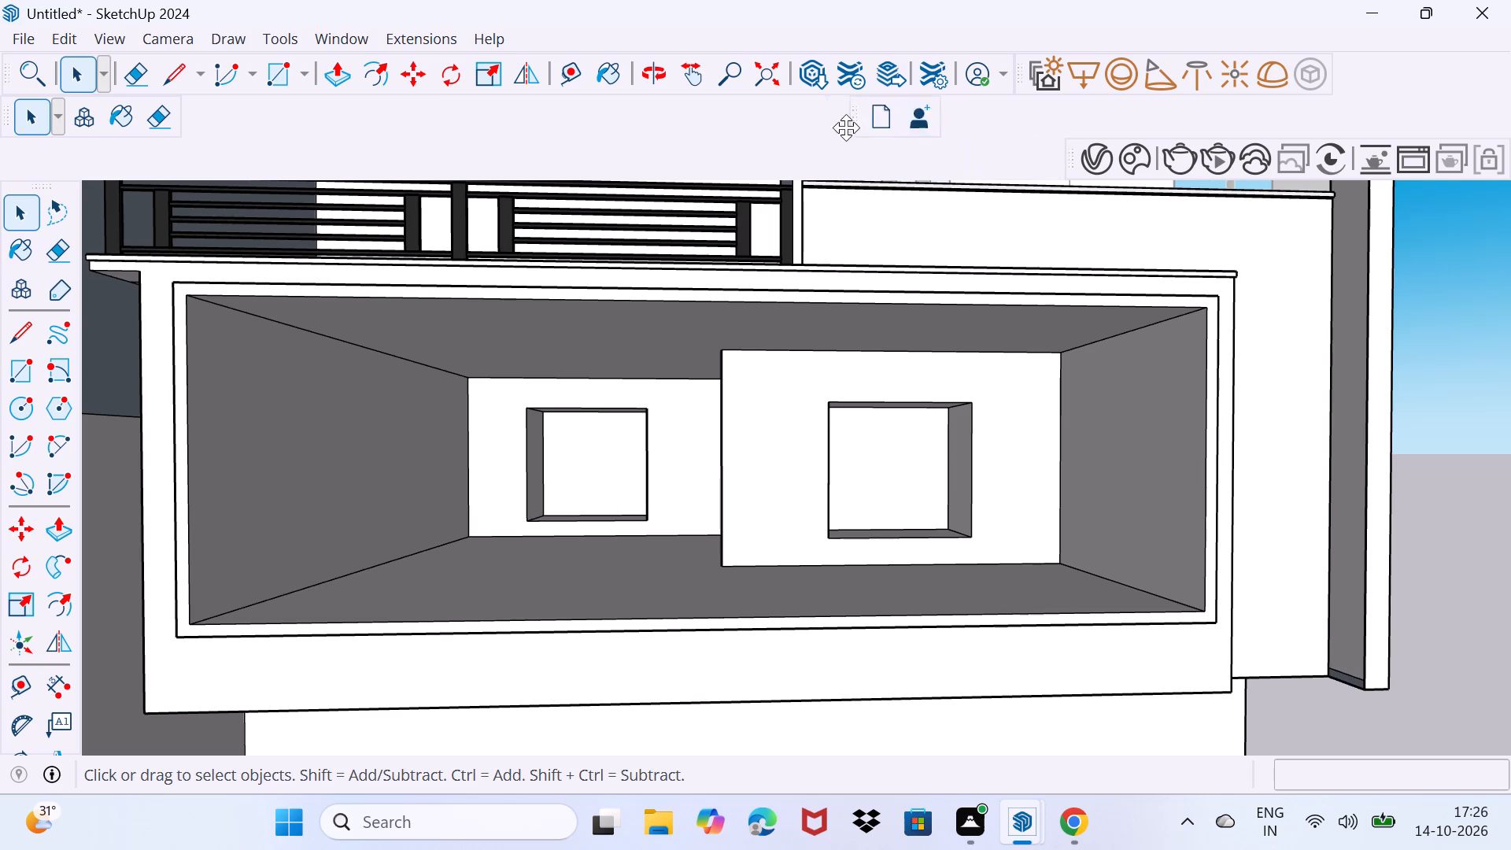
left_click_drag(846, 128, 185, 113)
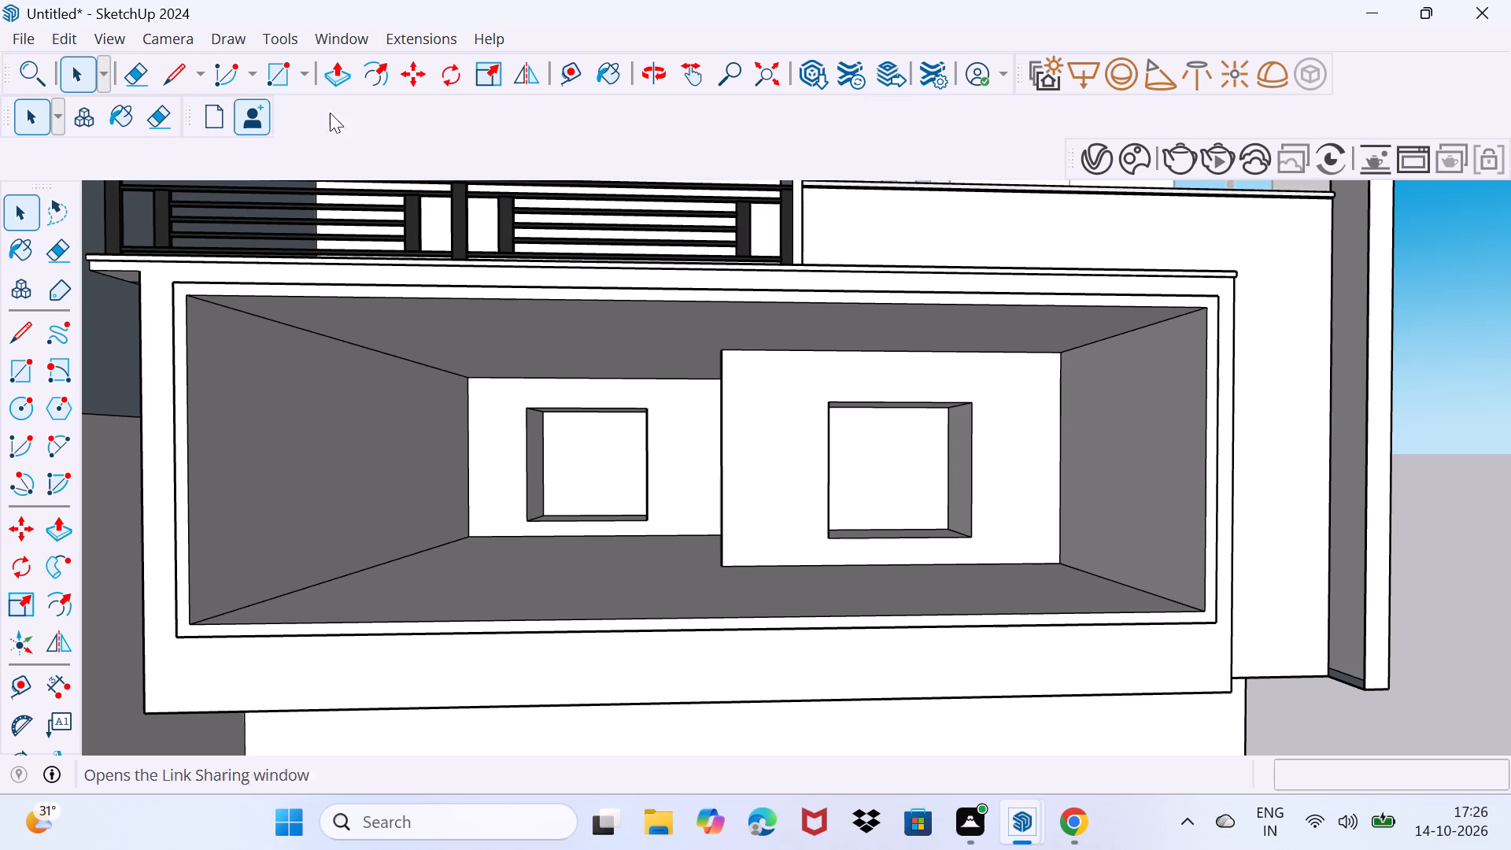
left_click_drag(1076, 162, 728, 130)
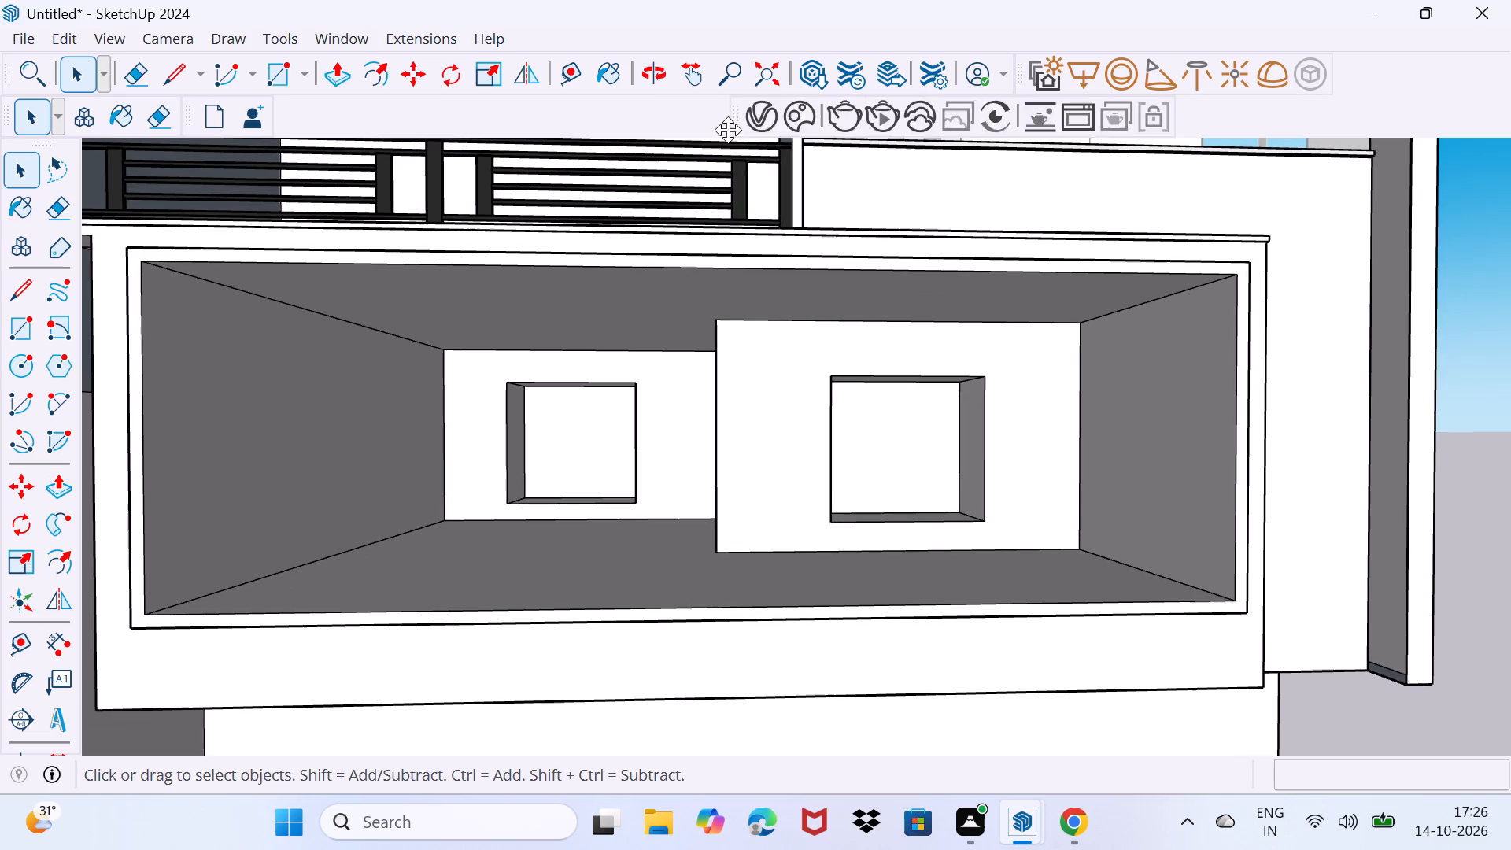
left_click_drag(728, 130, 240, 118)
Open the 3D Warehouse model library.
scroll(662, 263, "down", 2)
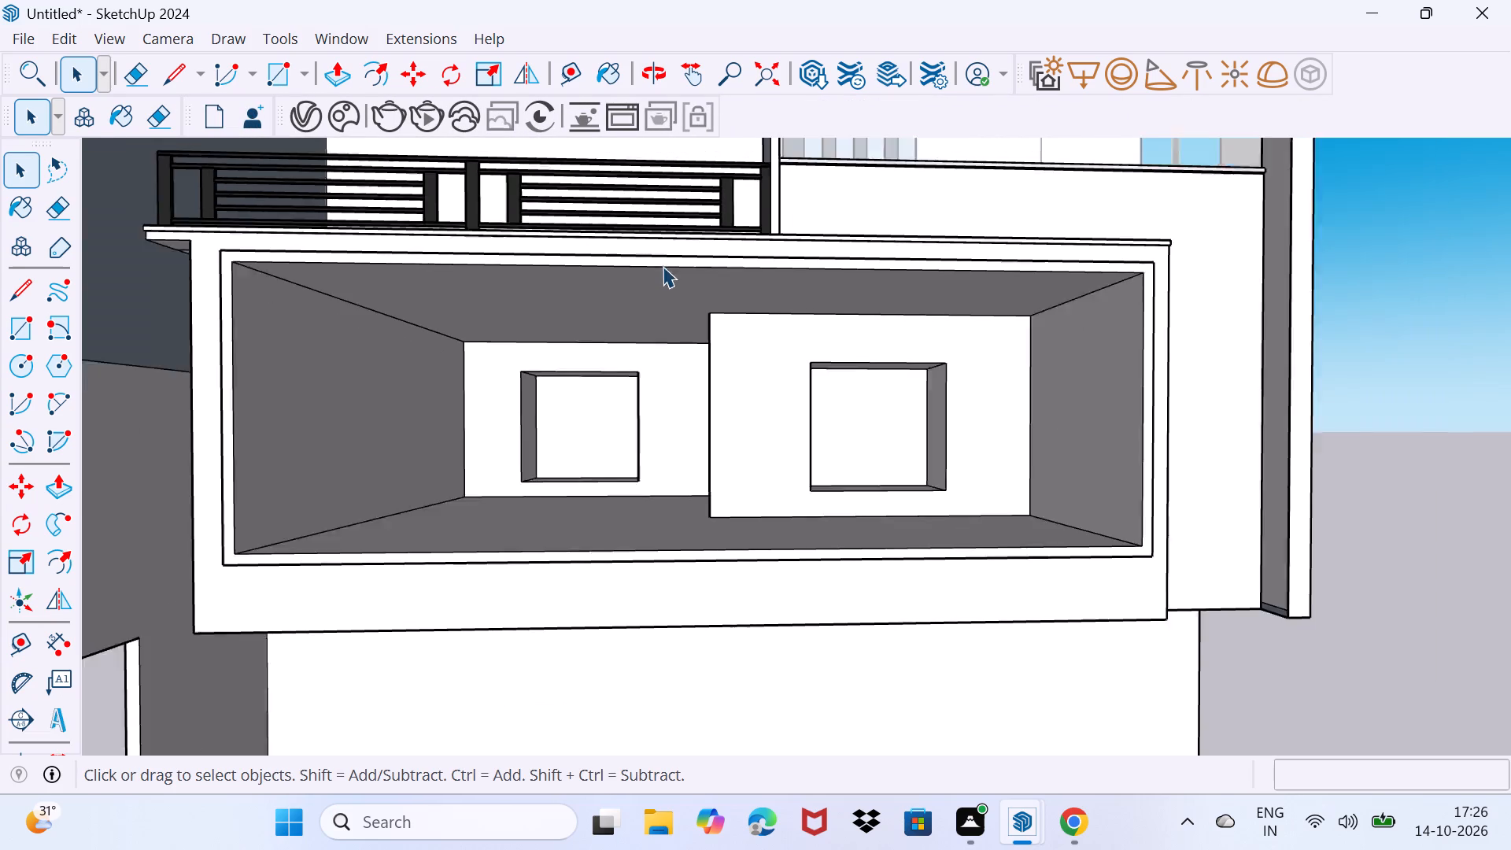
scroll(663, 266, "down", 1)
middle_click_drag(673, 275, 695, 431)
left_click(358, 39)
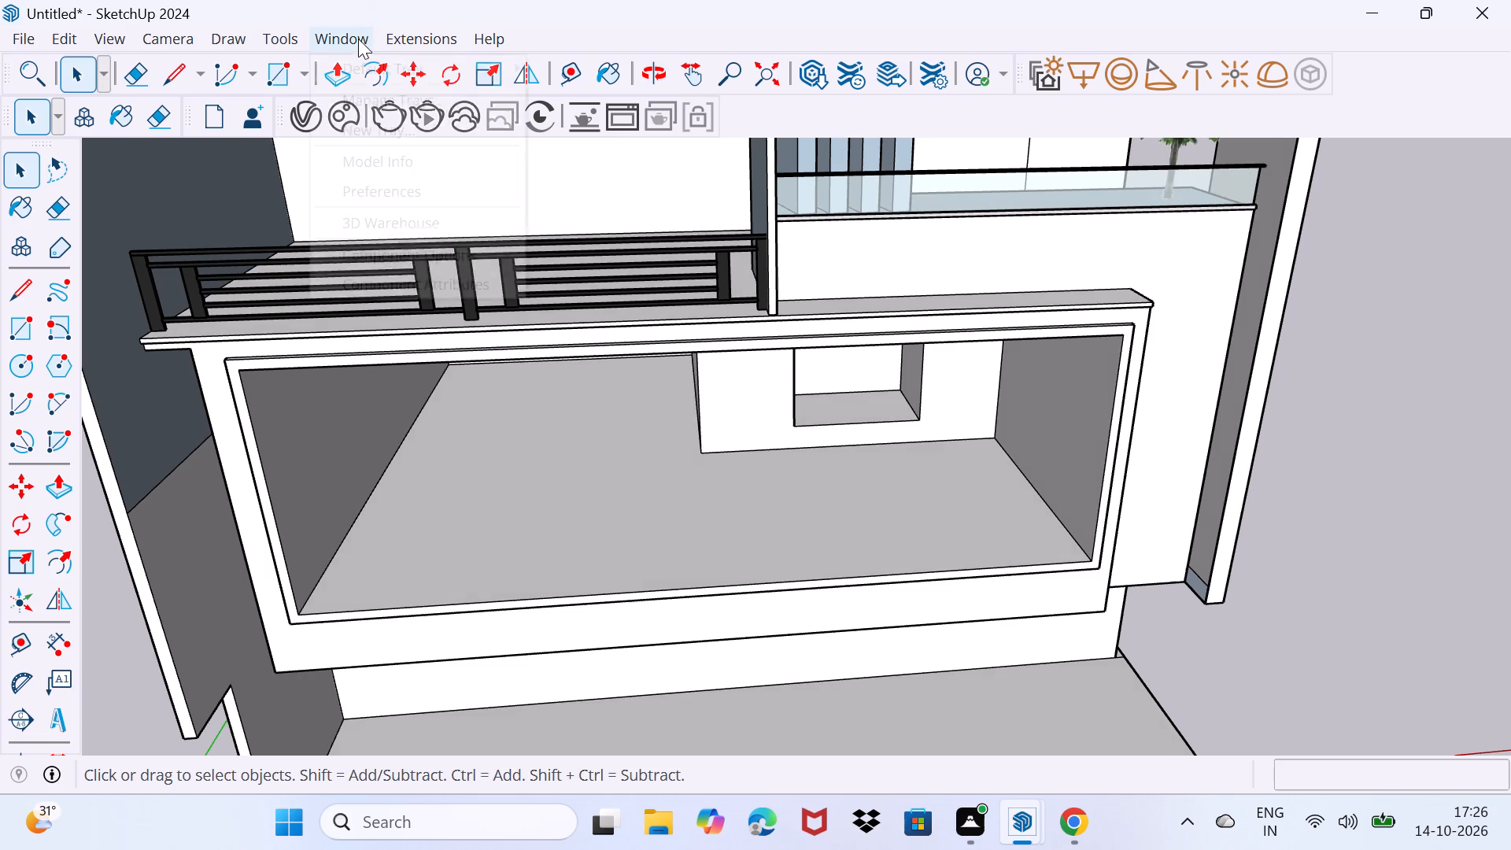
left_click(420, 224)
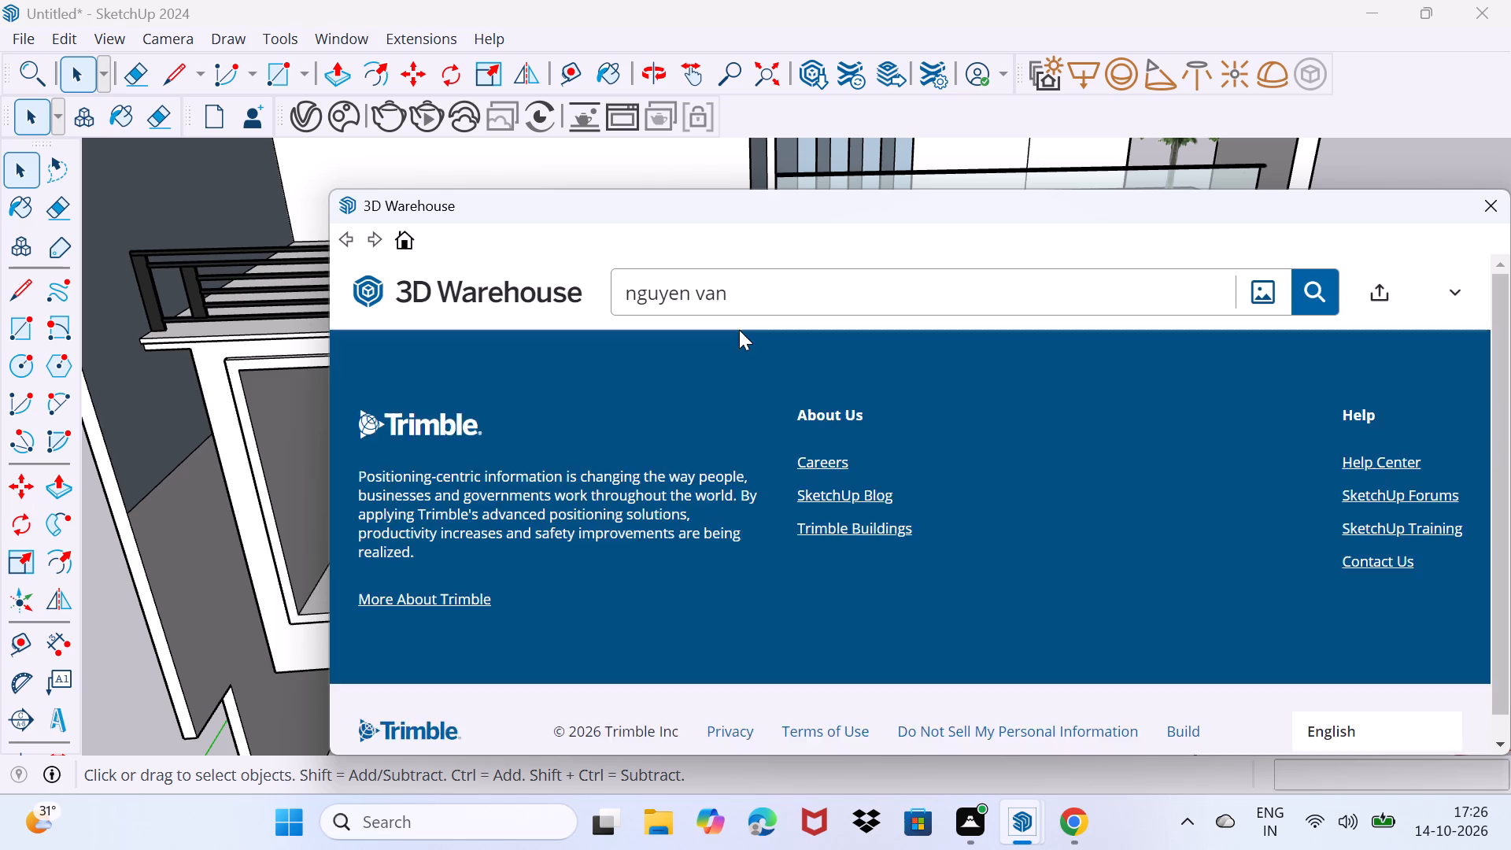
Replace the existing 3D Warehouse search term and search the models for "window".
left_click(744, 303)
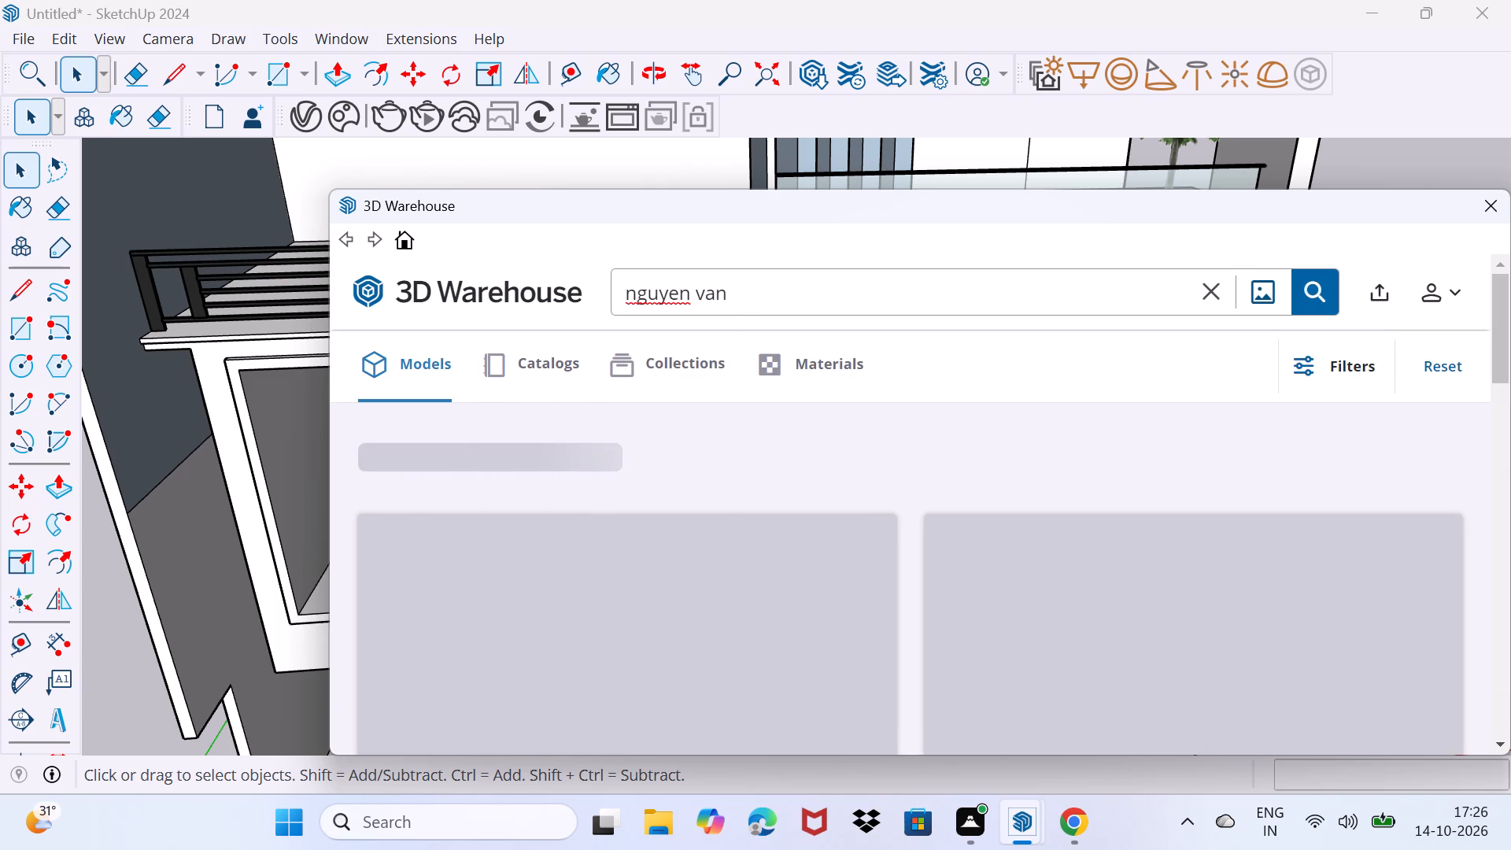
key("BackSpace")
key("BackSpace")
key("BackSpace")
key("BackSpace")
key("BackSpace")
key("BackSpace")
key("BackSpace")
key("BackSpace")
key("BackSpace")
key("BackSpace")
key("BackSpace")
key("BackSpace")
key("BackSpace")
key("BackSpace")
key("BackSpace")
key("BackSpace")
key("BackSpace")
key("BackSpace")
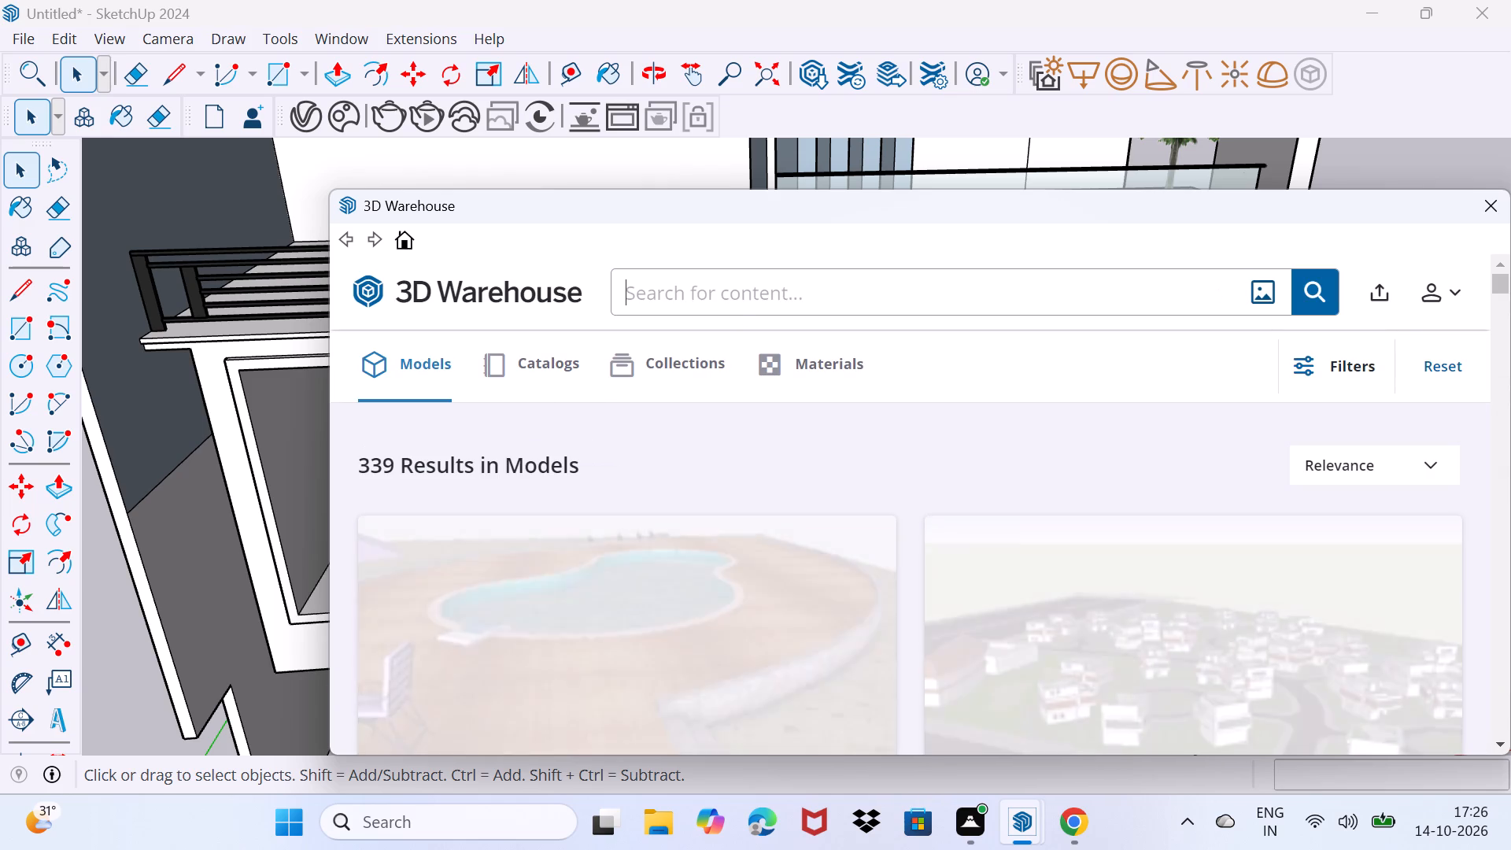
type("wind")
type("oe")
key("BackSpace")
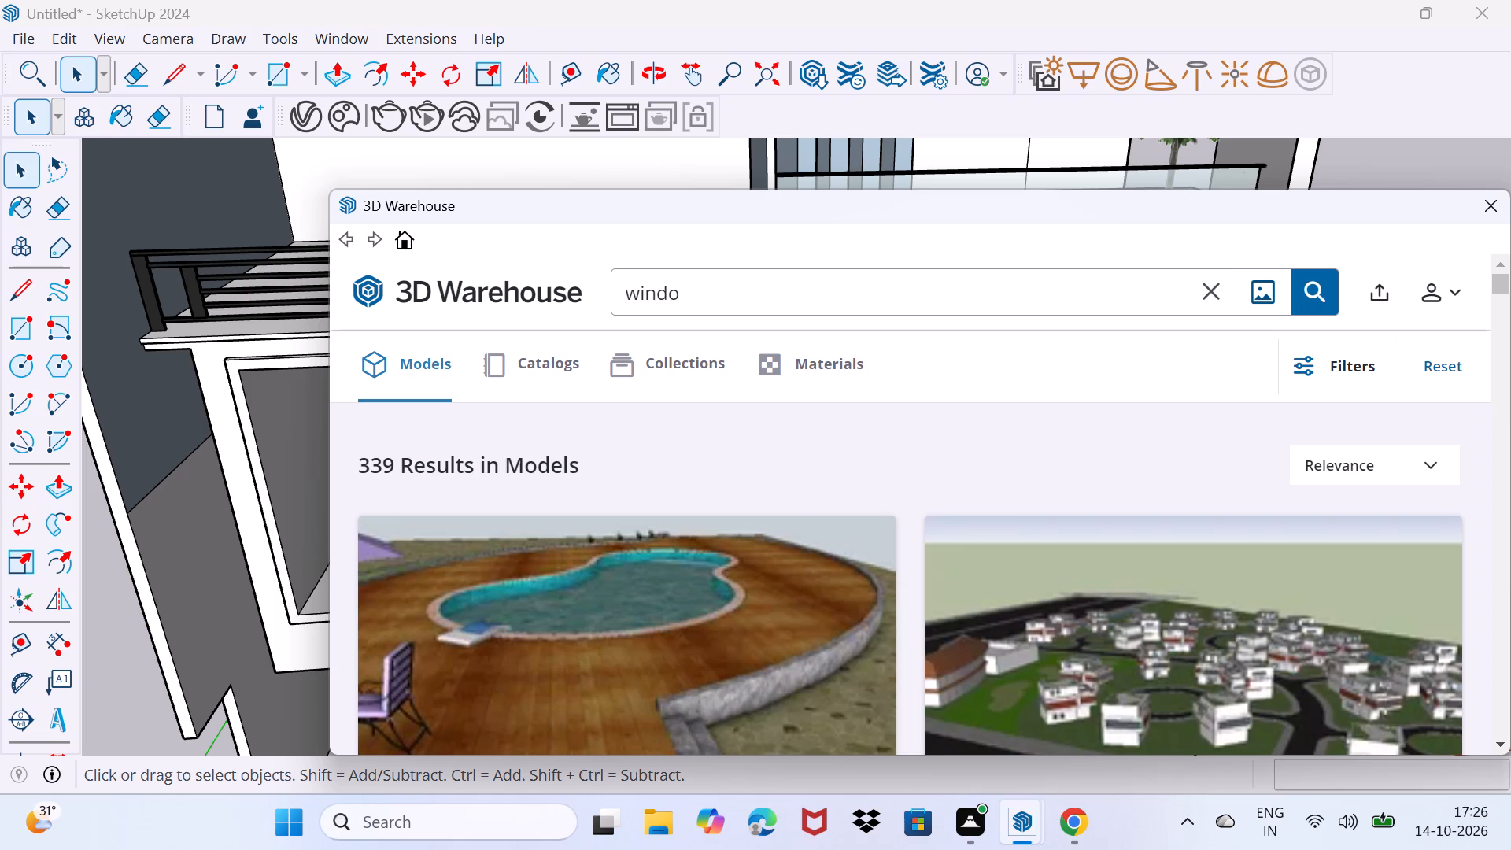
key("w")
key("Return")
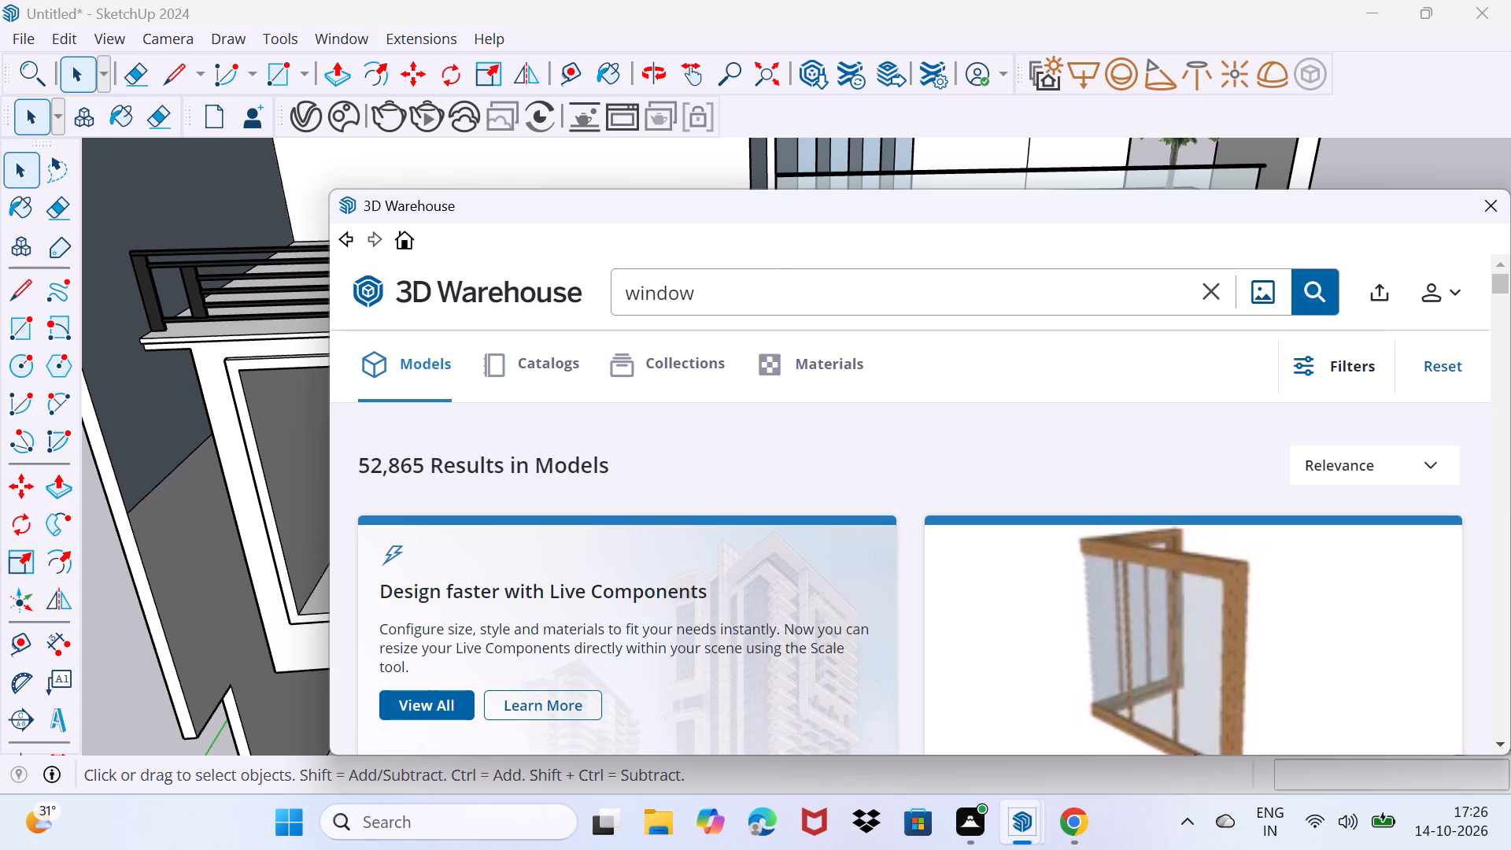
Look through the window models, and switch to collections to examine the window designs there.
scroll(849, 349, "down", 5)
scroll(916, 405, "down", 1)
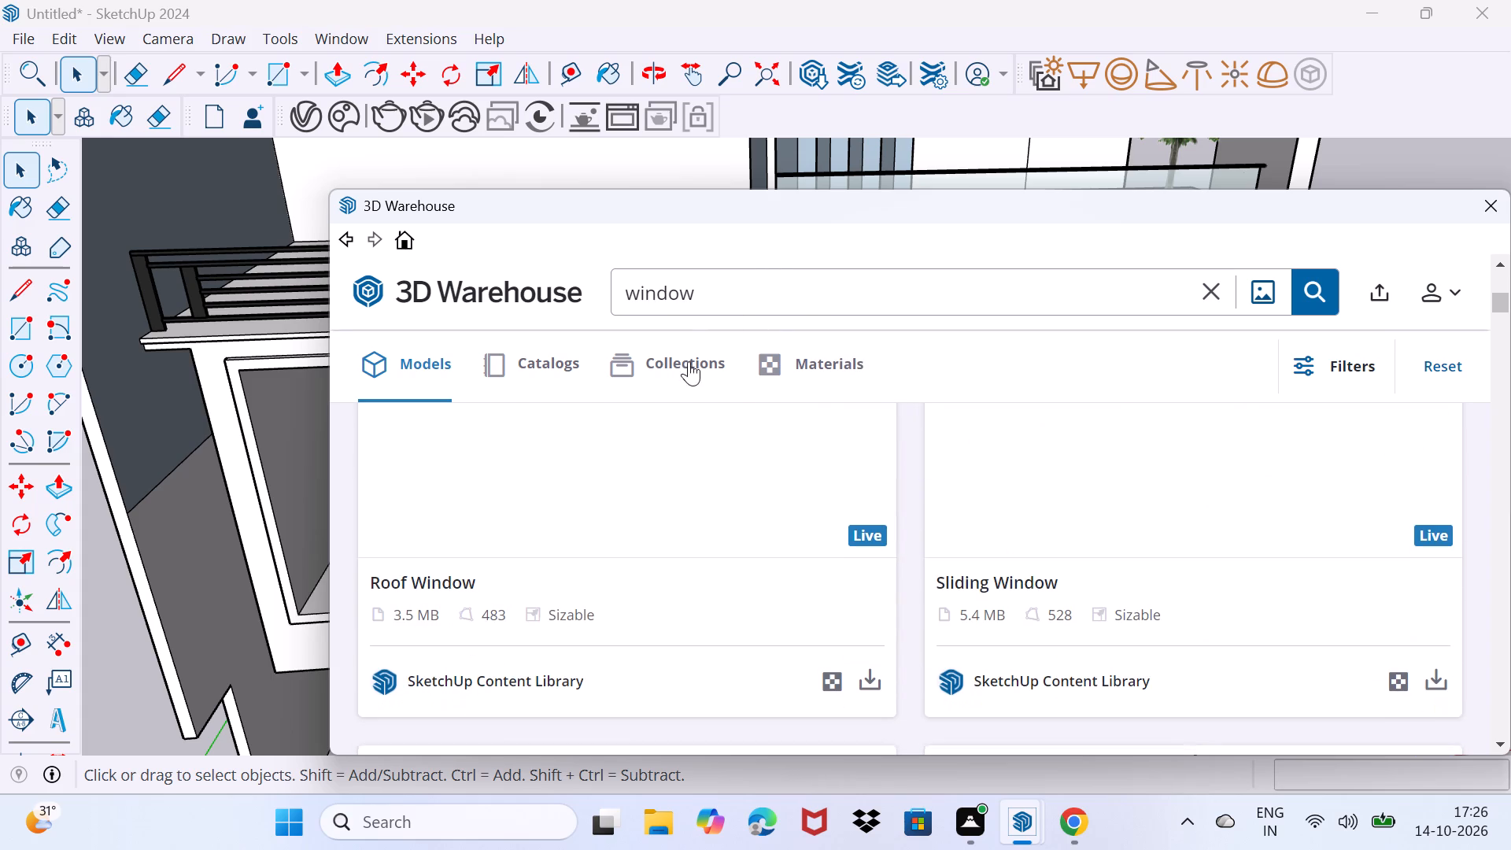
left_click(684, 377)
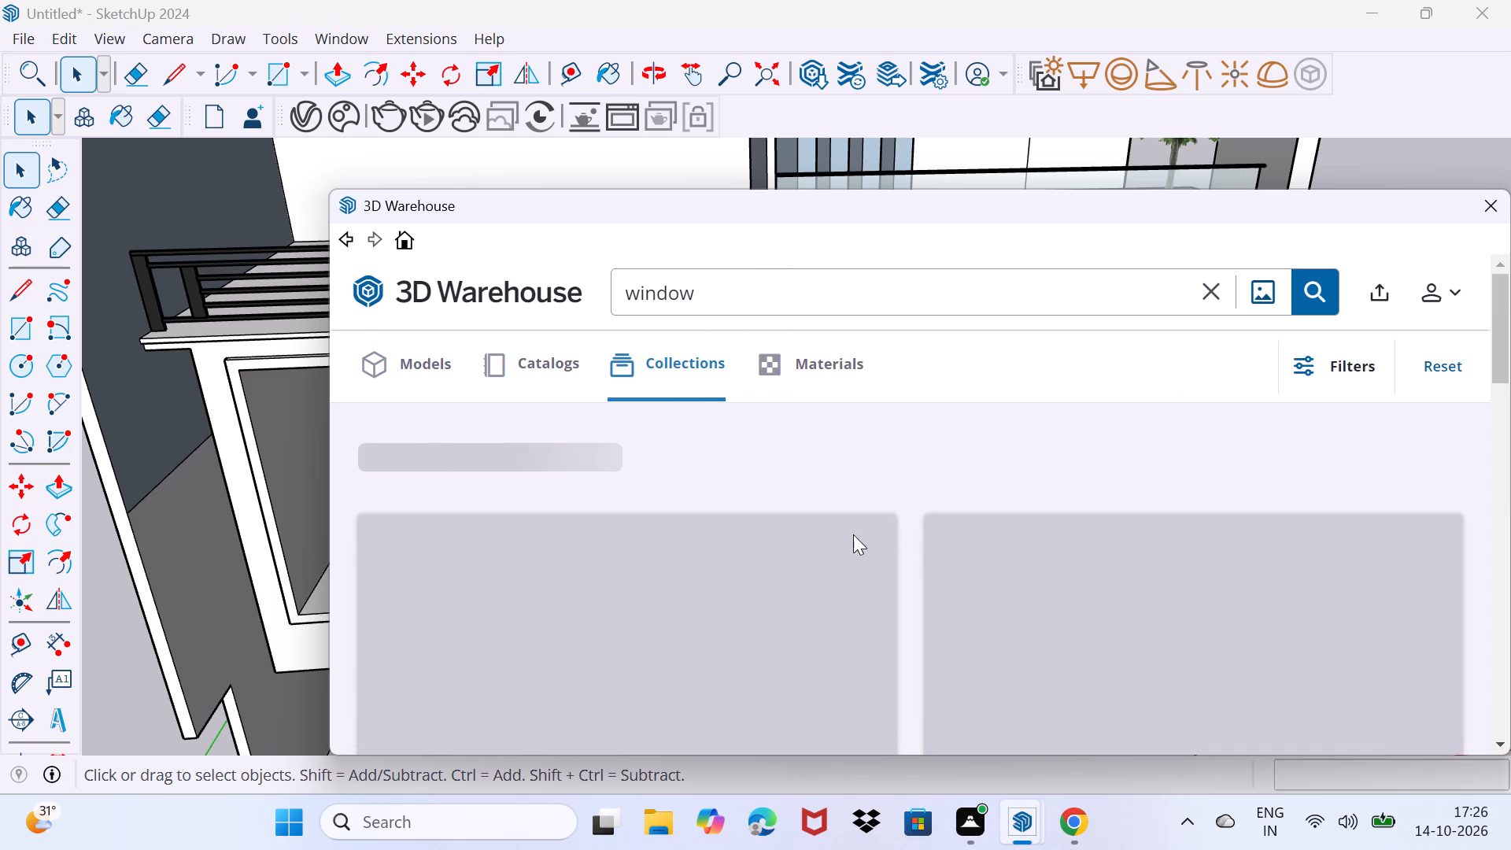
scroll(896, 516, "down", 3)
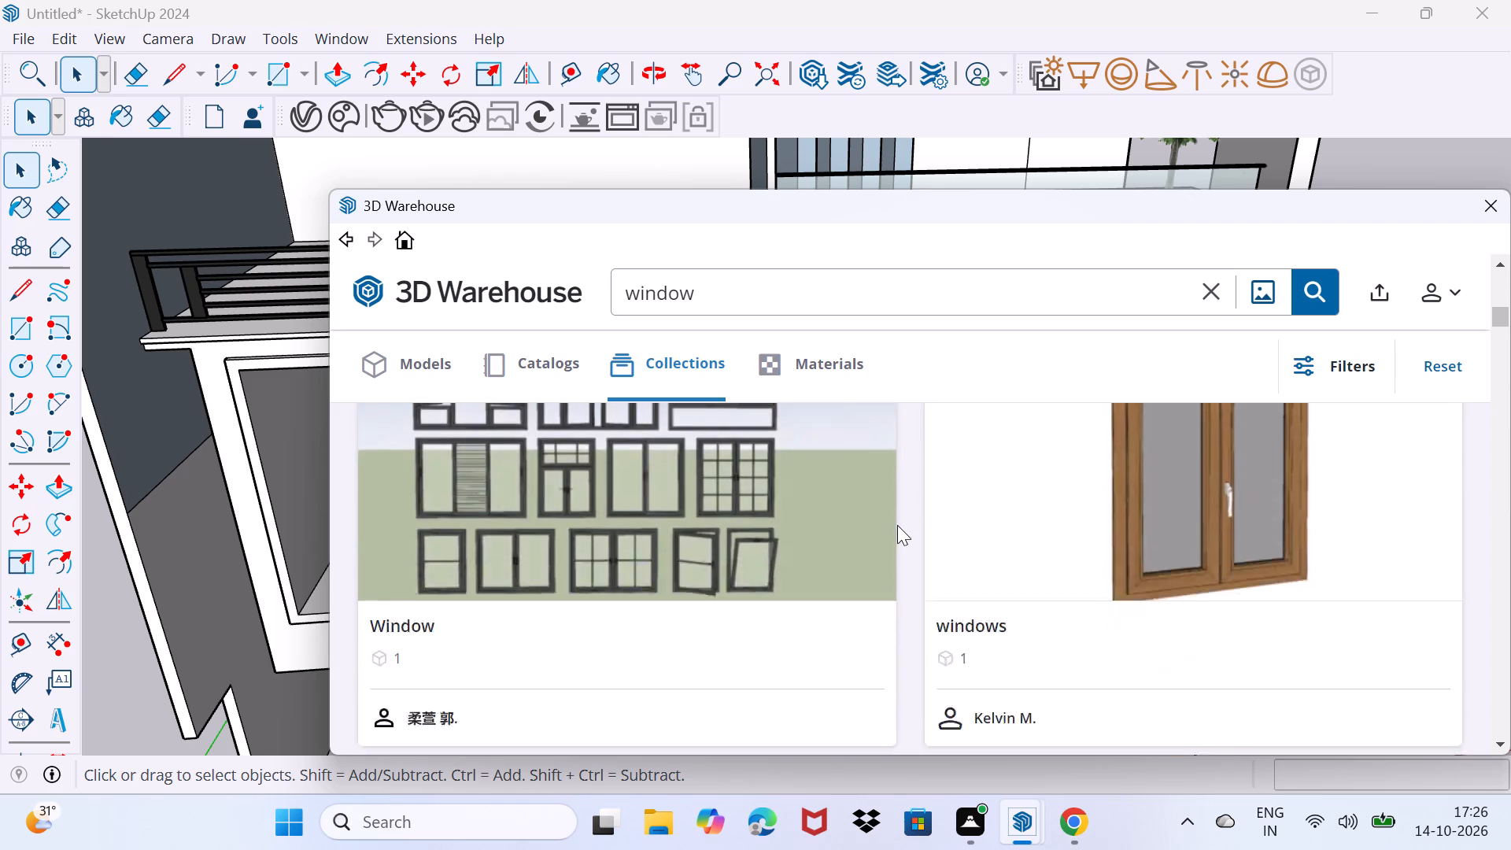
scroll(897, 526, "down", 3)
scroll(897, 526, "up", 3)
scroll(897, 526, "down", 3)
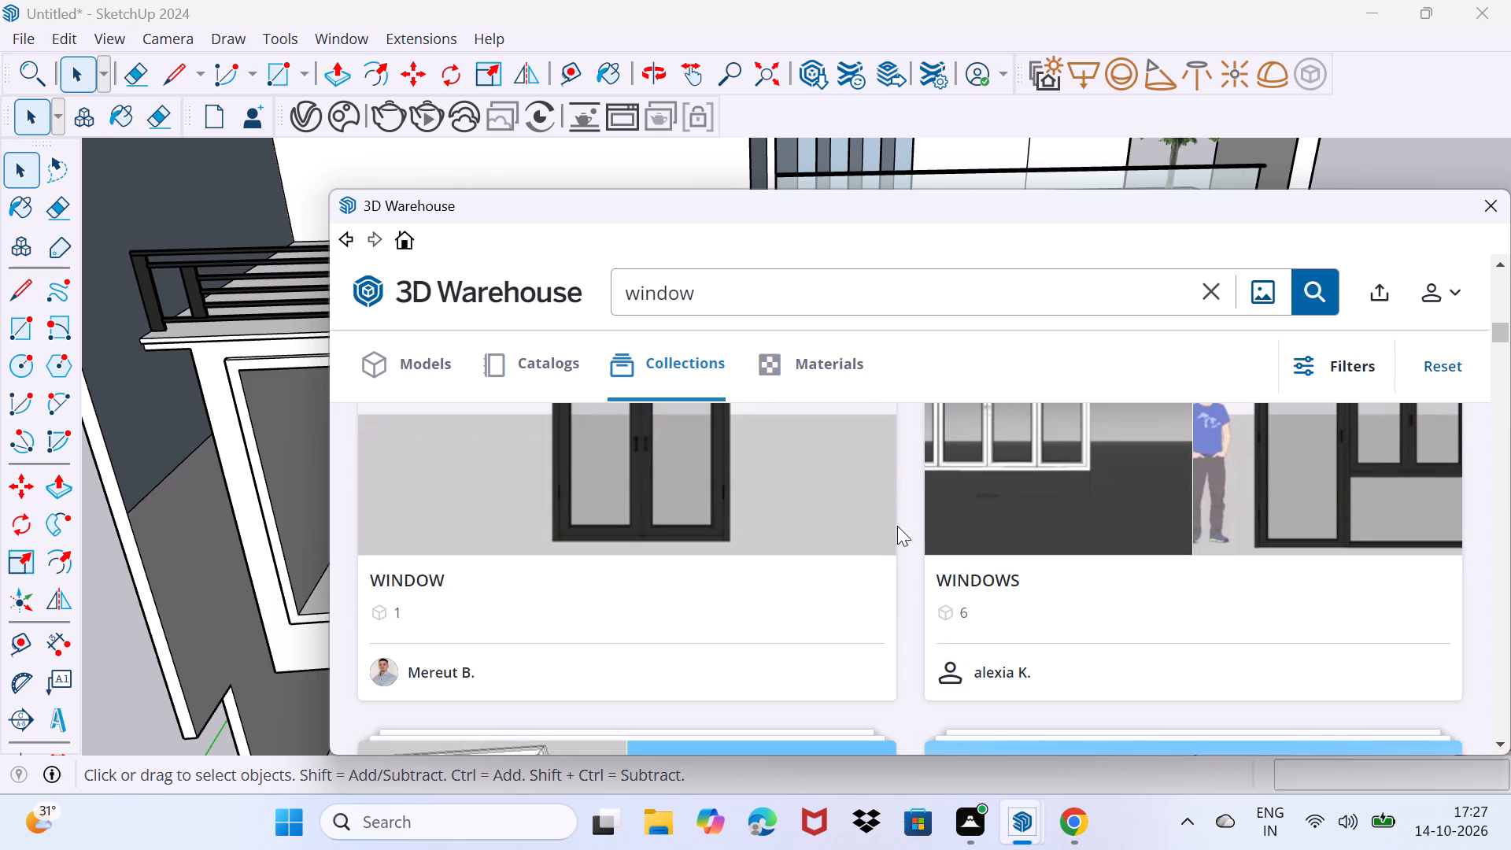
Search the 3D Warehouse collections for "full glass".
left_click(808, 283)
key("BackSpace")
key("BackSpace")
key("BackSpace")
key("BackSpace")
key("BackSpace")
key("BackSpace")
key("BackSpace")
key("BackSpace")
key("BackSpace")
key("BackSpace")
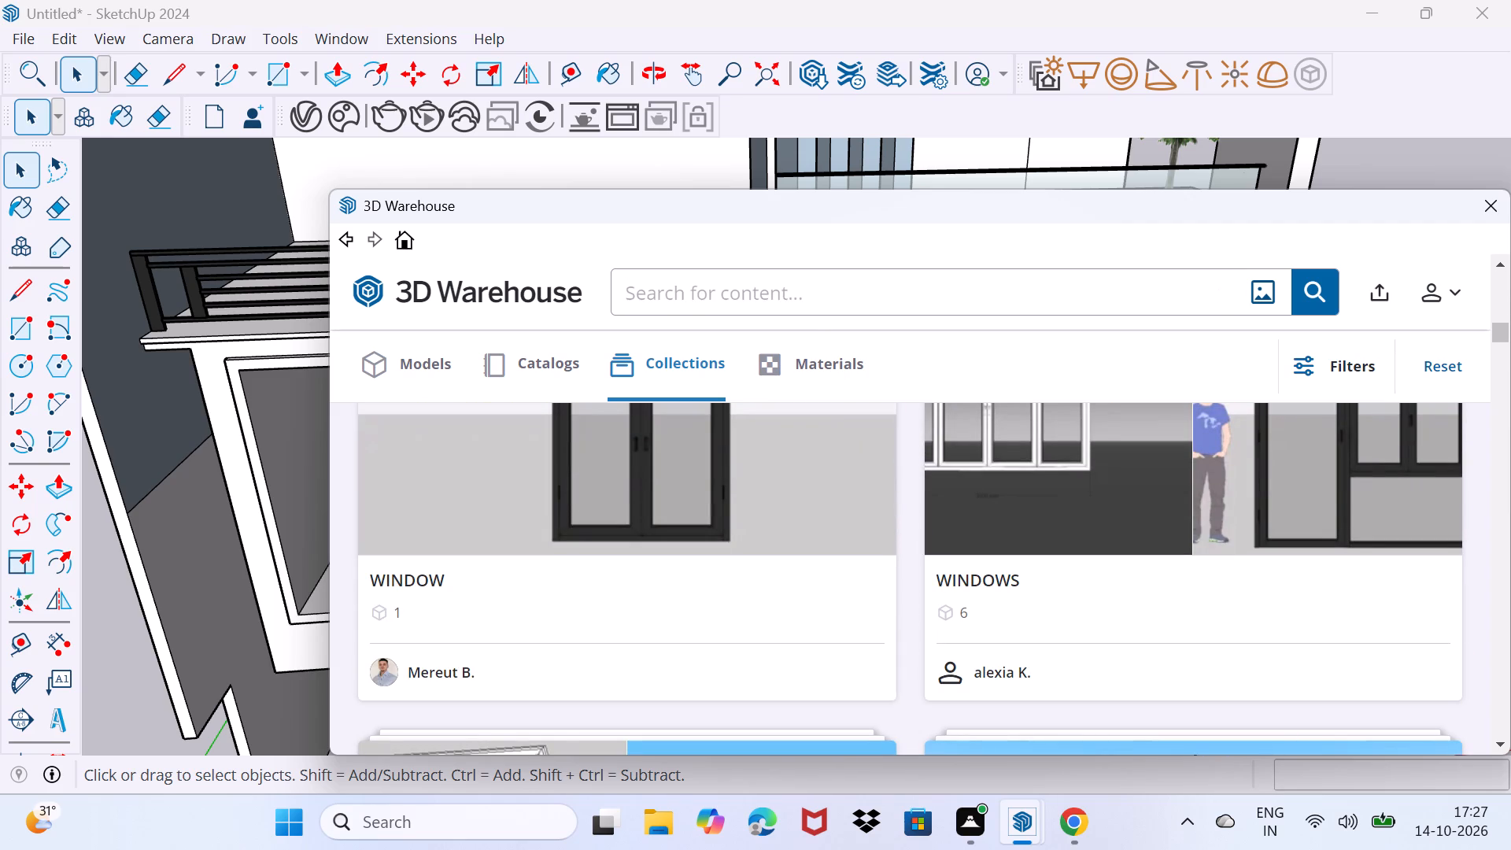
key("o")
key("BackSpace")
key("f")
type("ull glass")
key("Return")
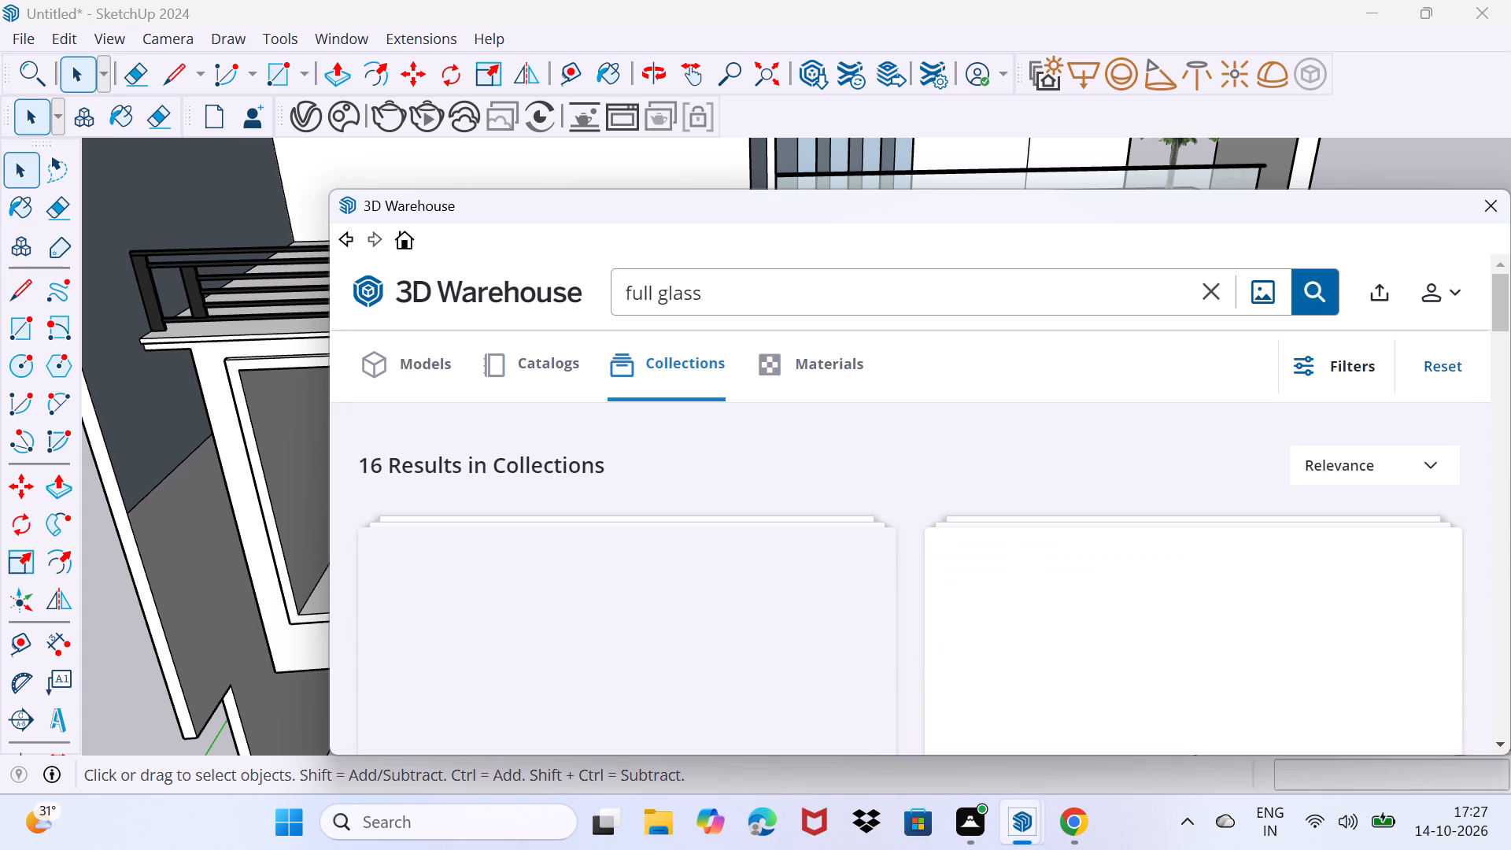
Examine the full glass collections for a glazed window suited to the house's recessed openings.
scroll(826, 408, "down", 3)
scroll(834, 519, "up", 3)
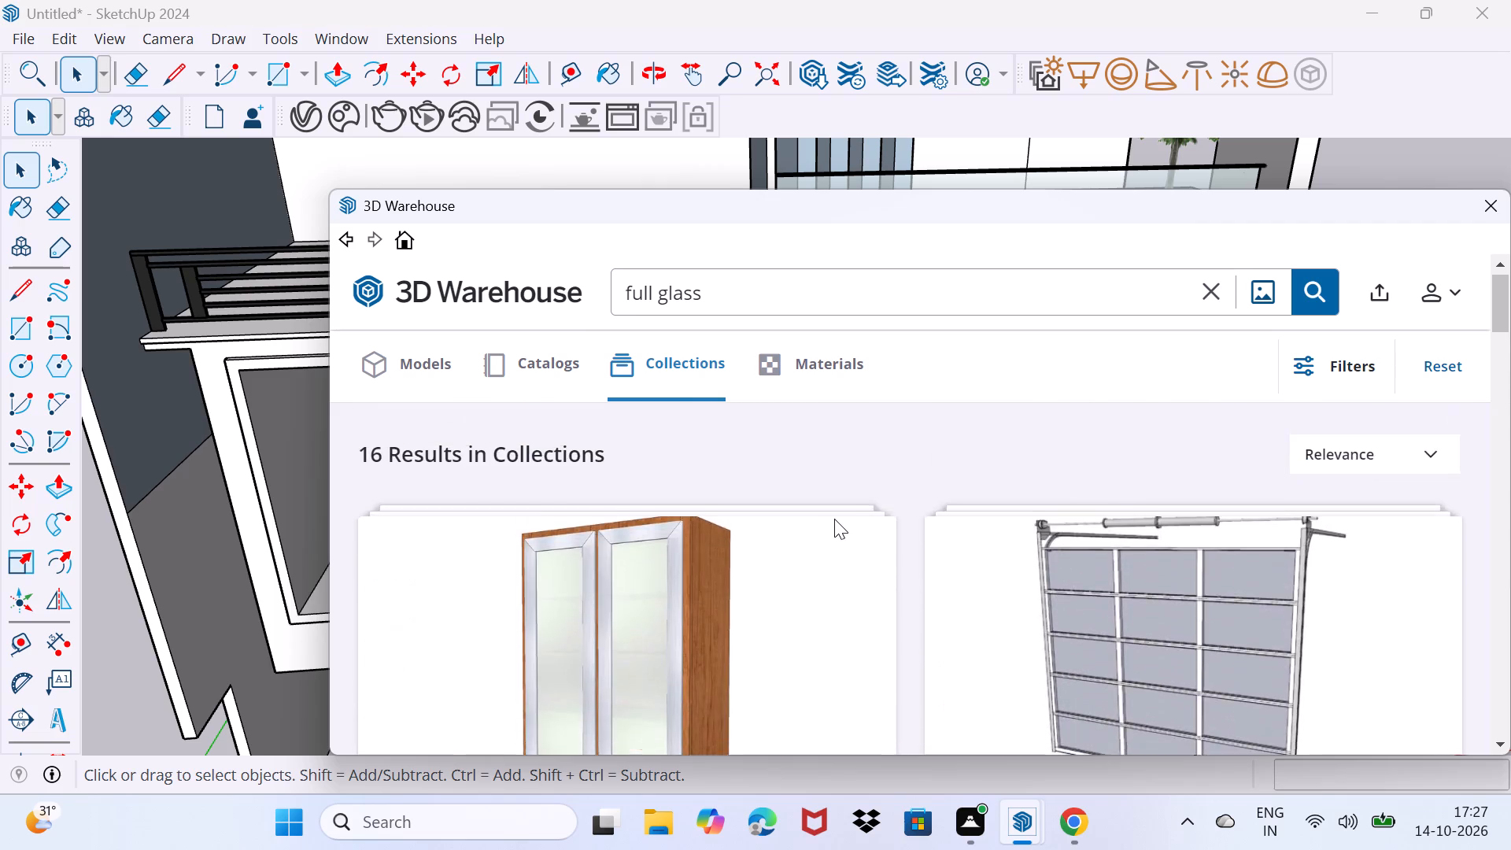
scroll(834, 519, "down", 10)
scroll(834, 519, "up", 4)
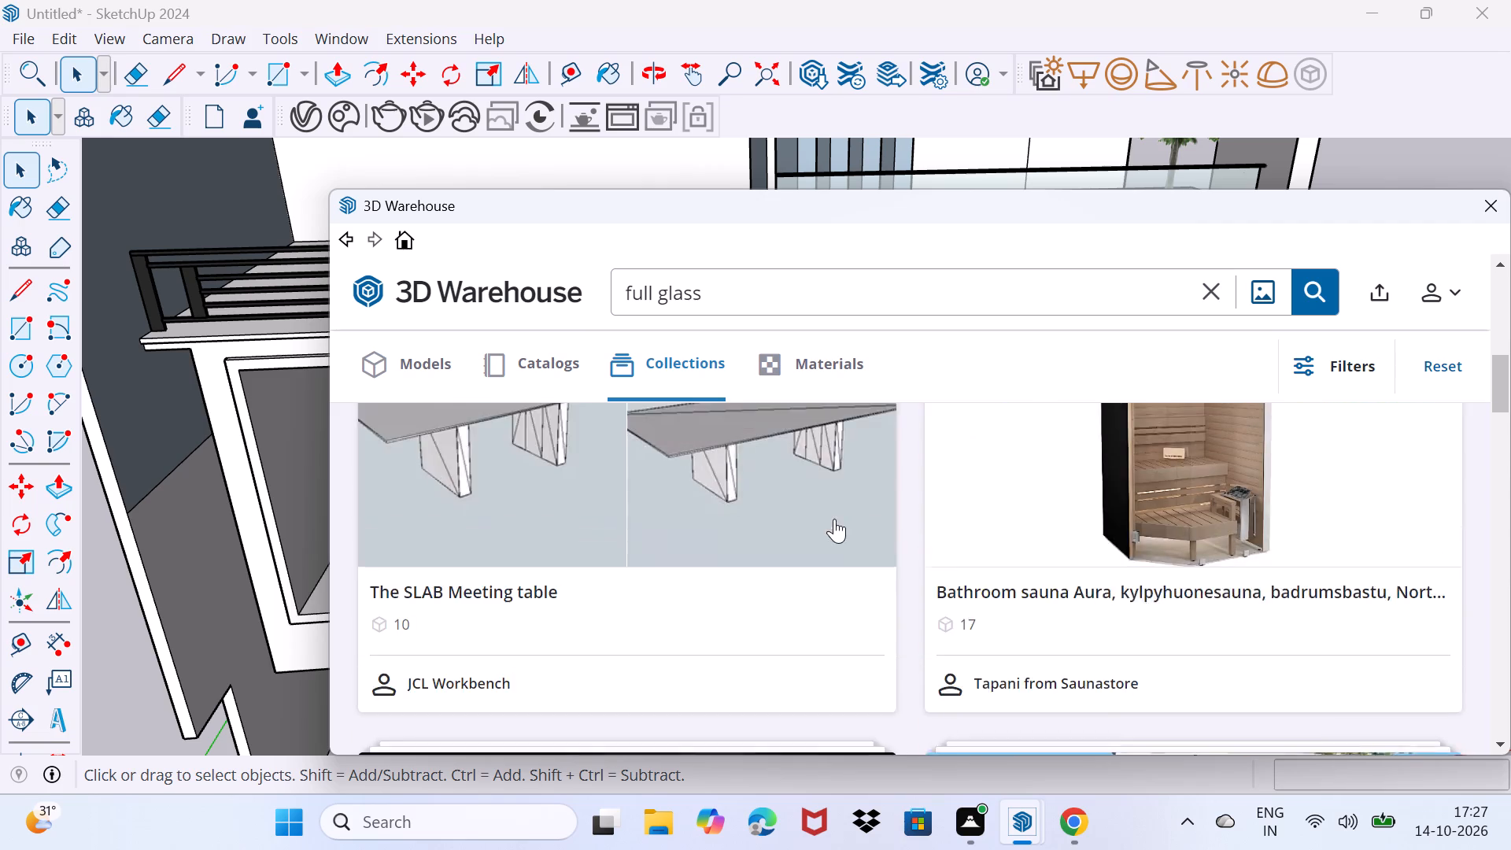
scroll(834, 519, "down", 10)
scroll(714, 447, "down", 5)
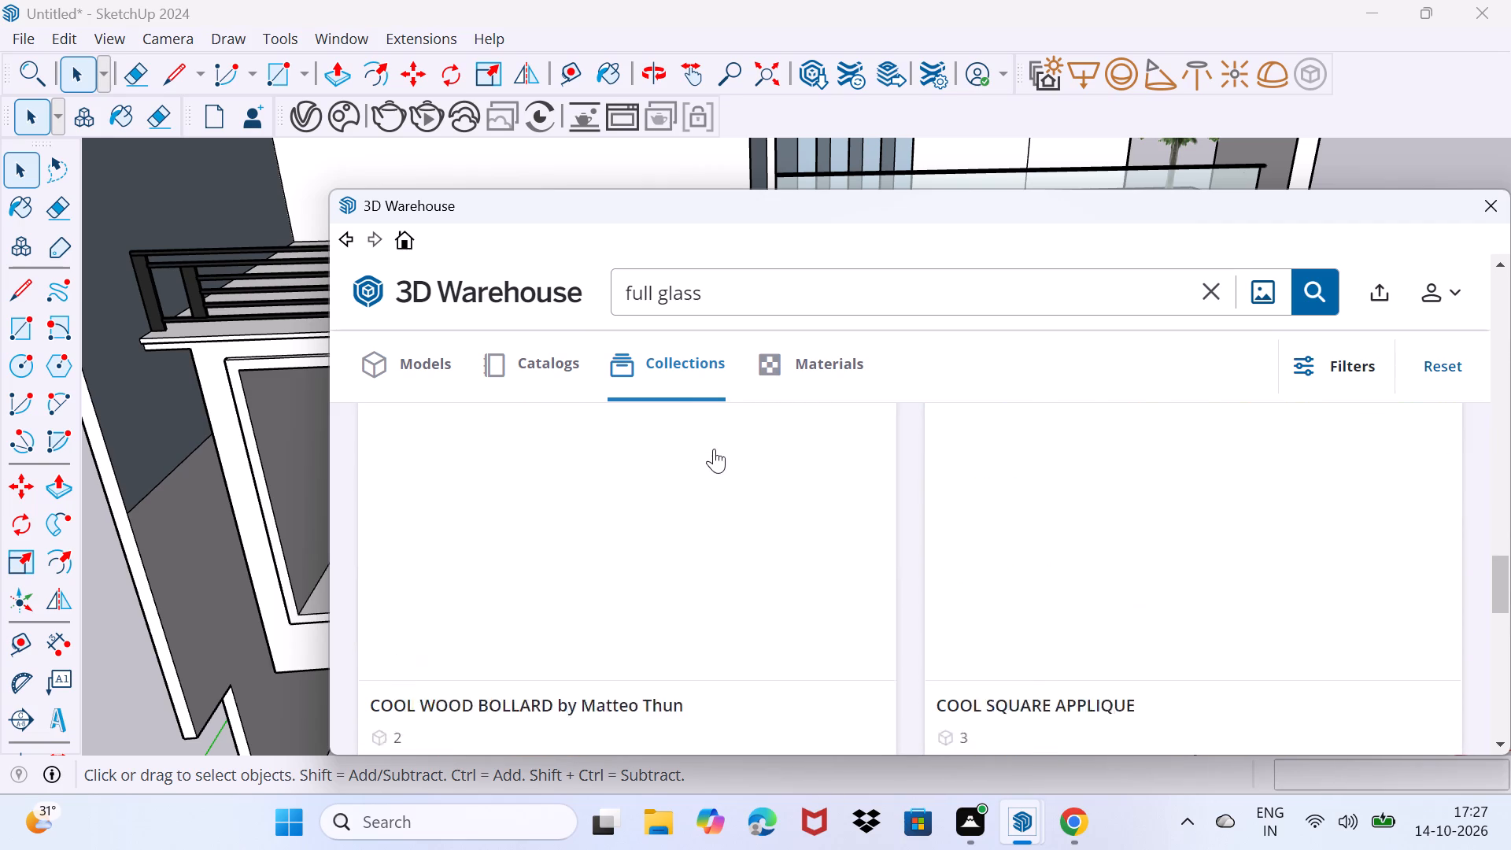
scroll(738, 539, "down", 7)
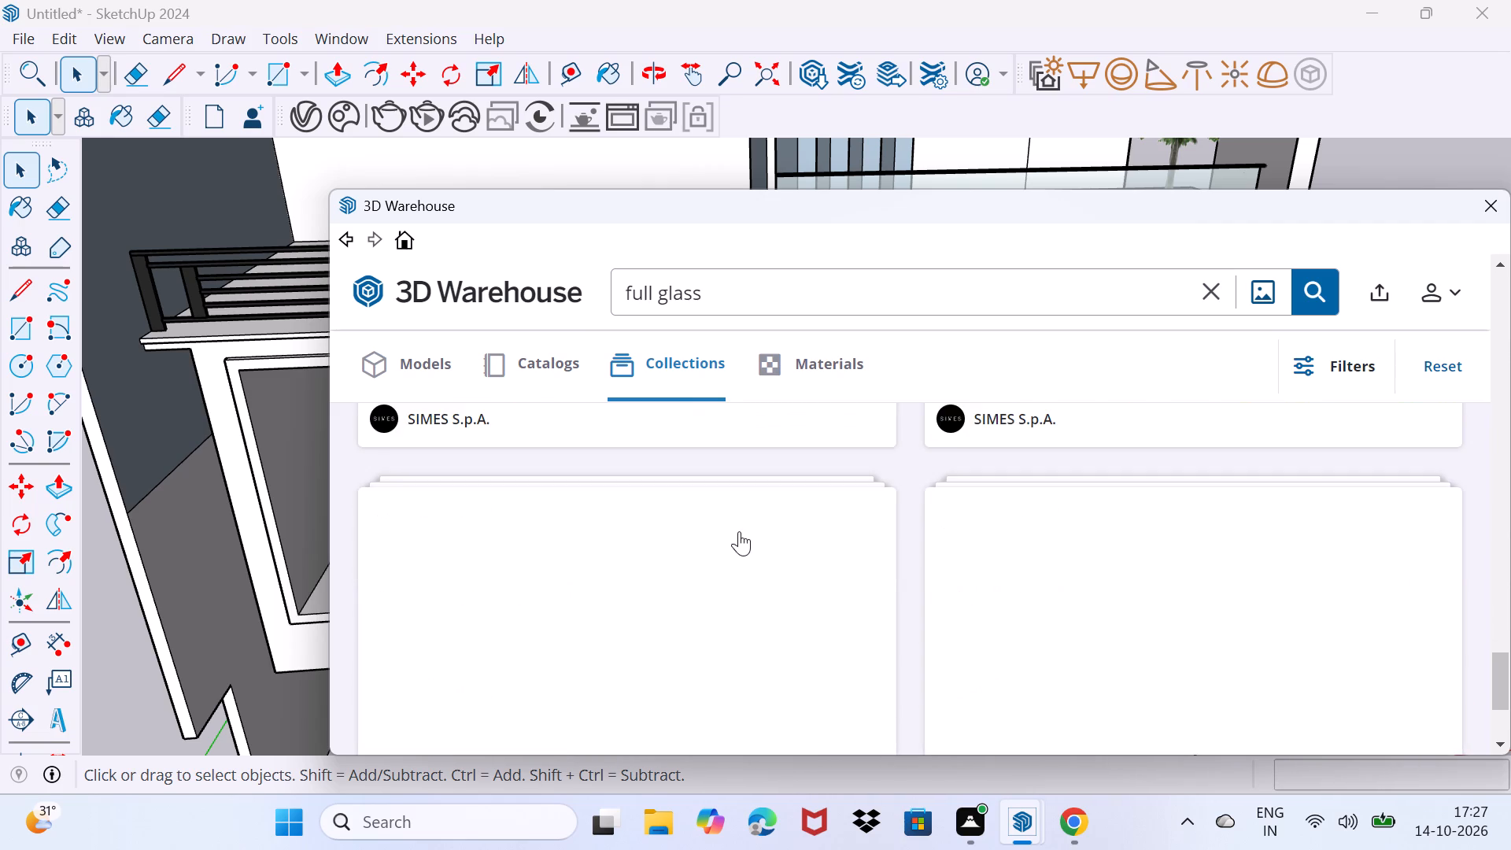
scroll(739, 531, "down", 3)
scroll(739, 531, "up", 1)
scroll(739, 531, "down", 6)
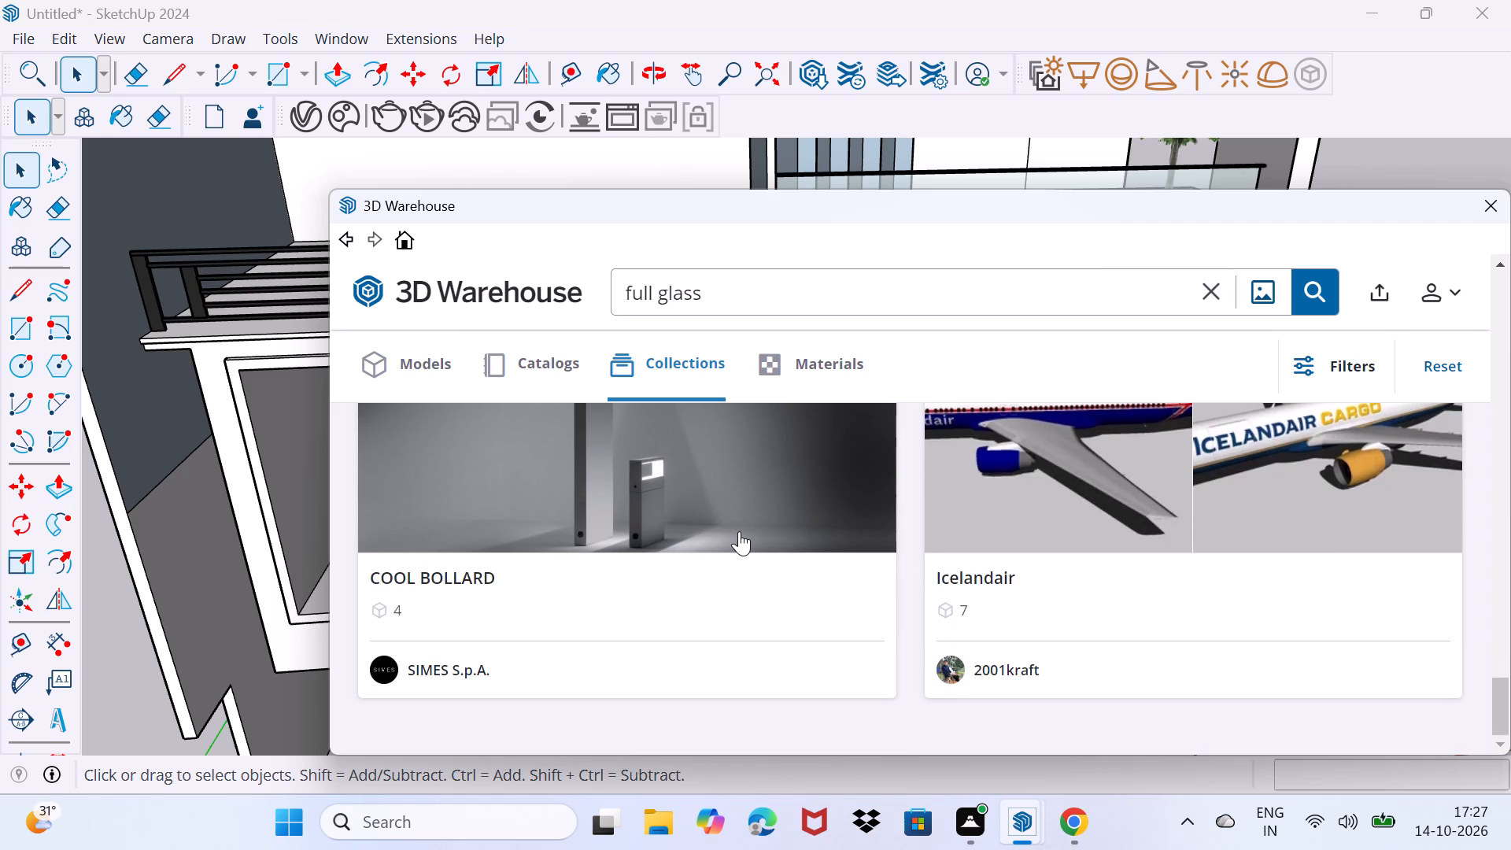
scroll(739, 531, "down", 1)
scroll(739, 531, "up", 4)
Switch the results to models and shorten the search term to "glass".
left_click(394, 360)
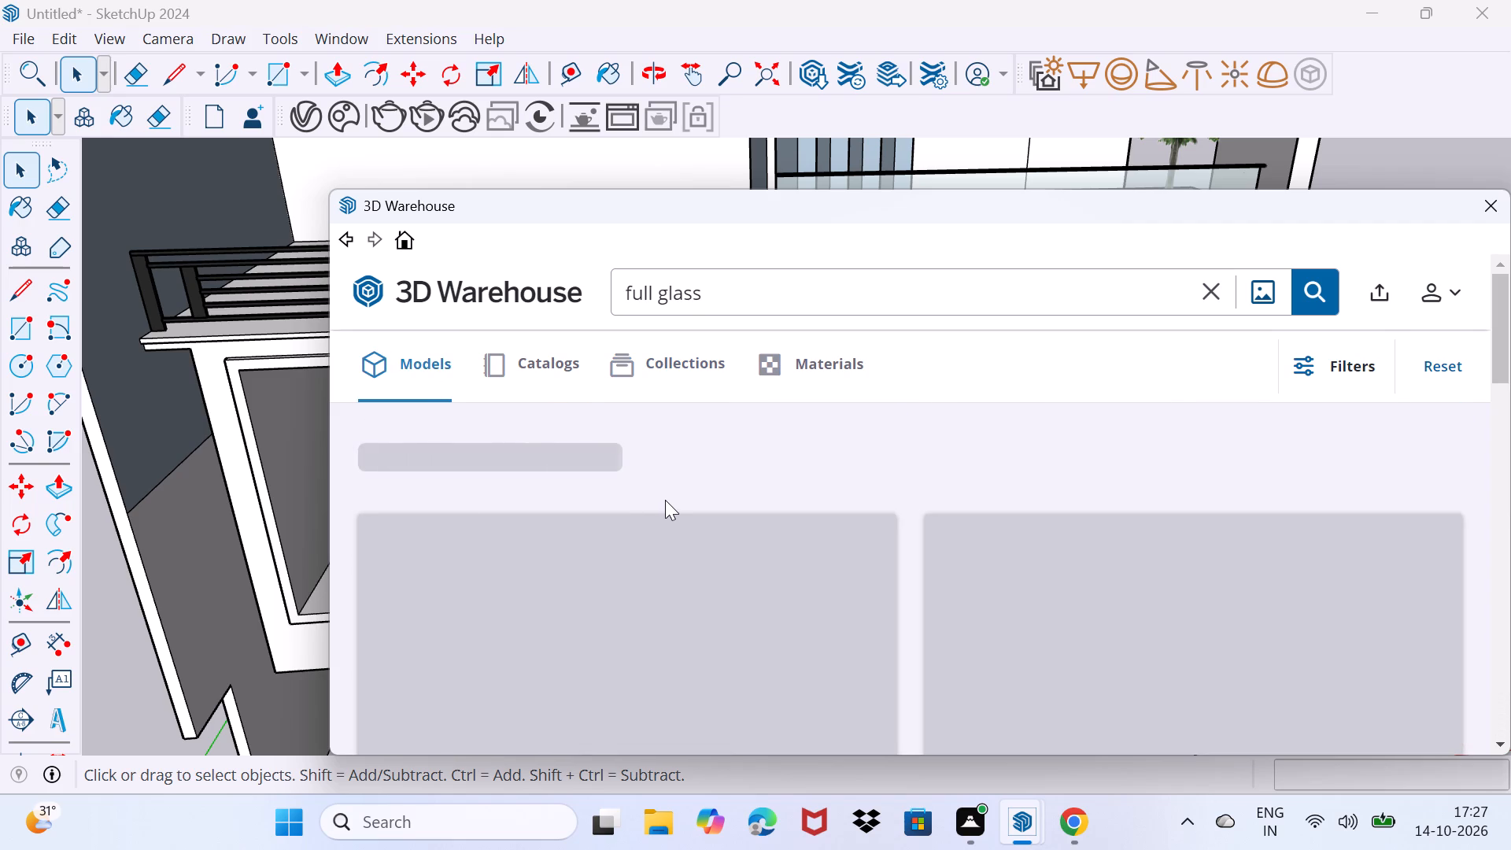
left_click(655, 291)
key("BackSpace")
key("BackSpace")
key("BackSpace")
key("BackSpace")
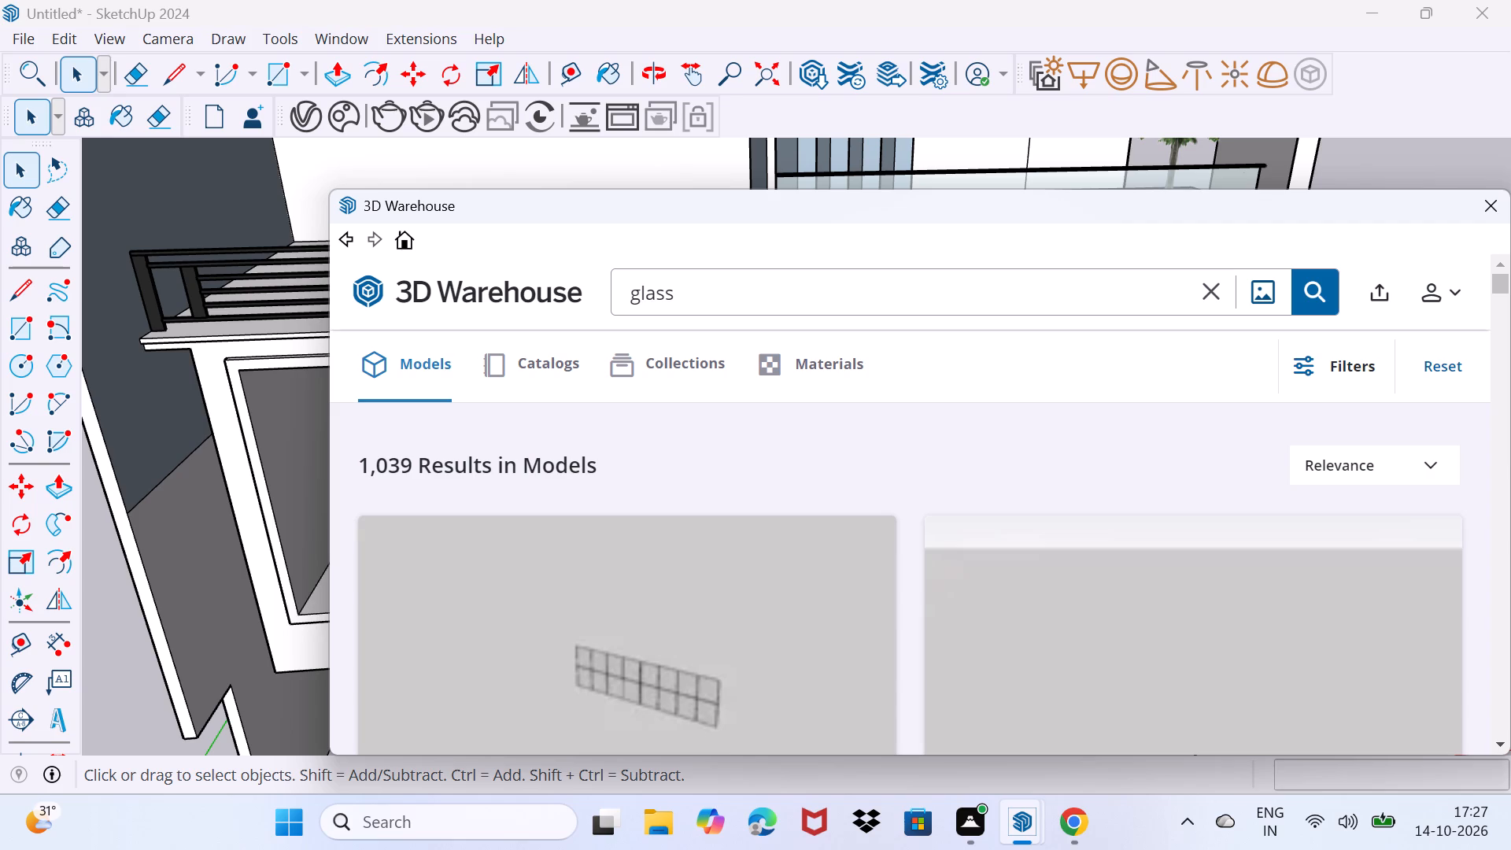
scroll(696, 529, "down", 3)
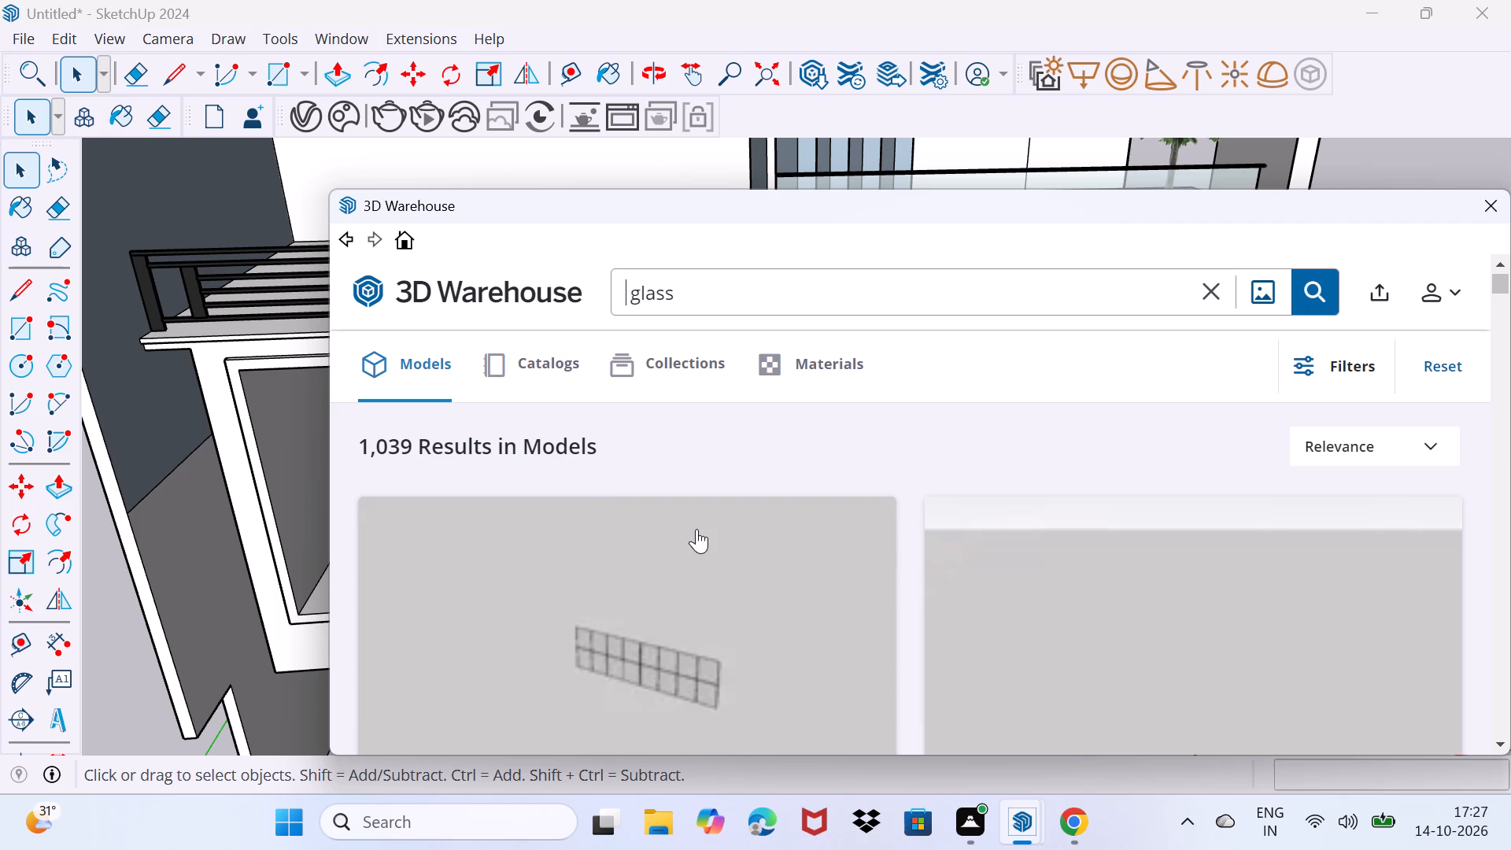
scroll(696, 529, "down", 2)
scroll(696, 529, "up", 4)
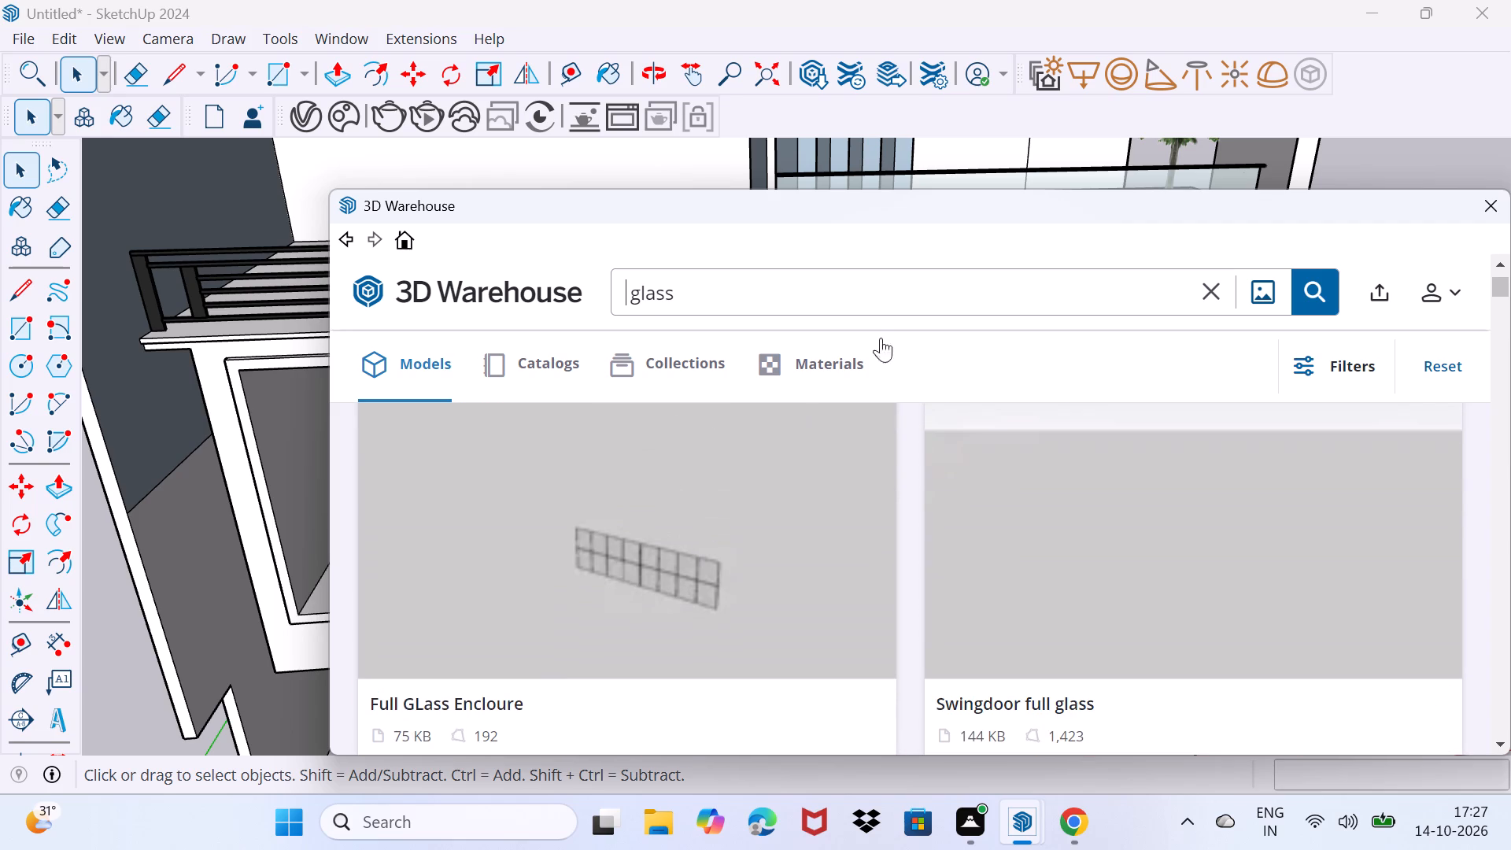
left_click(1316, 288)
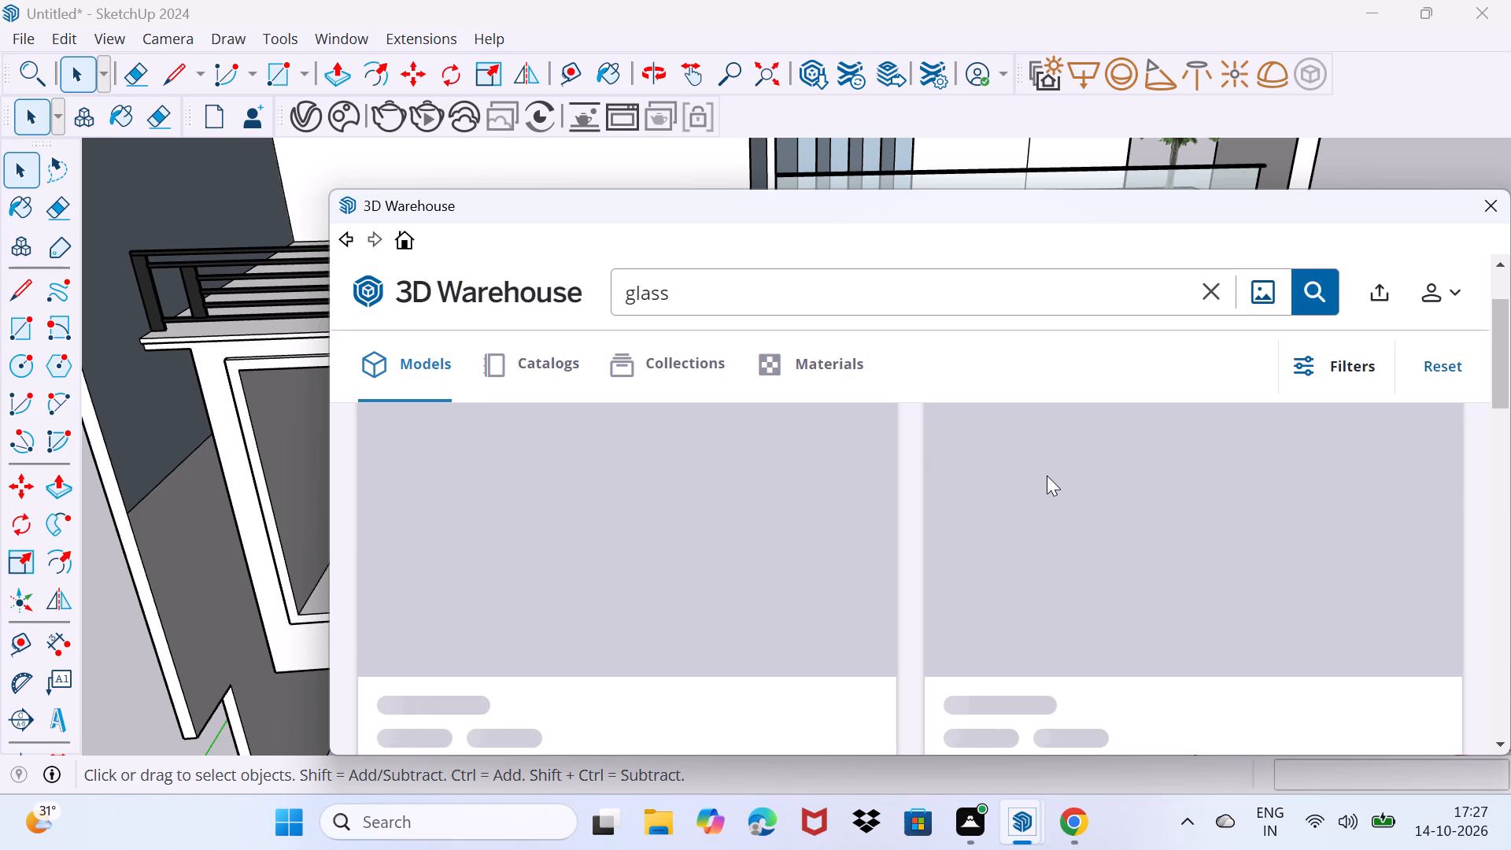
Examine the glass models for a suitable door, partition or window.
scroll(970, 504, "down", 1)
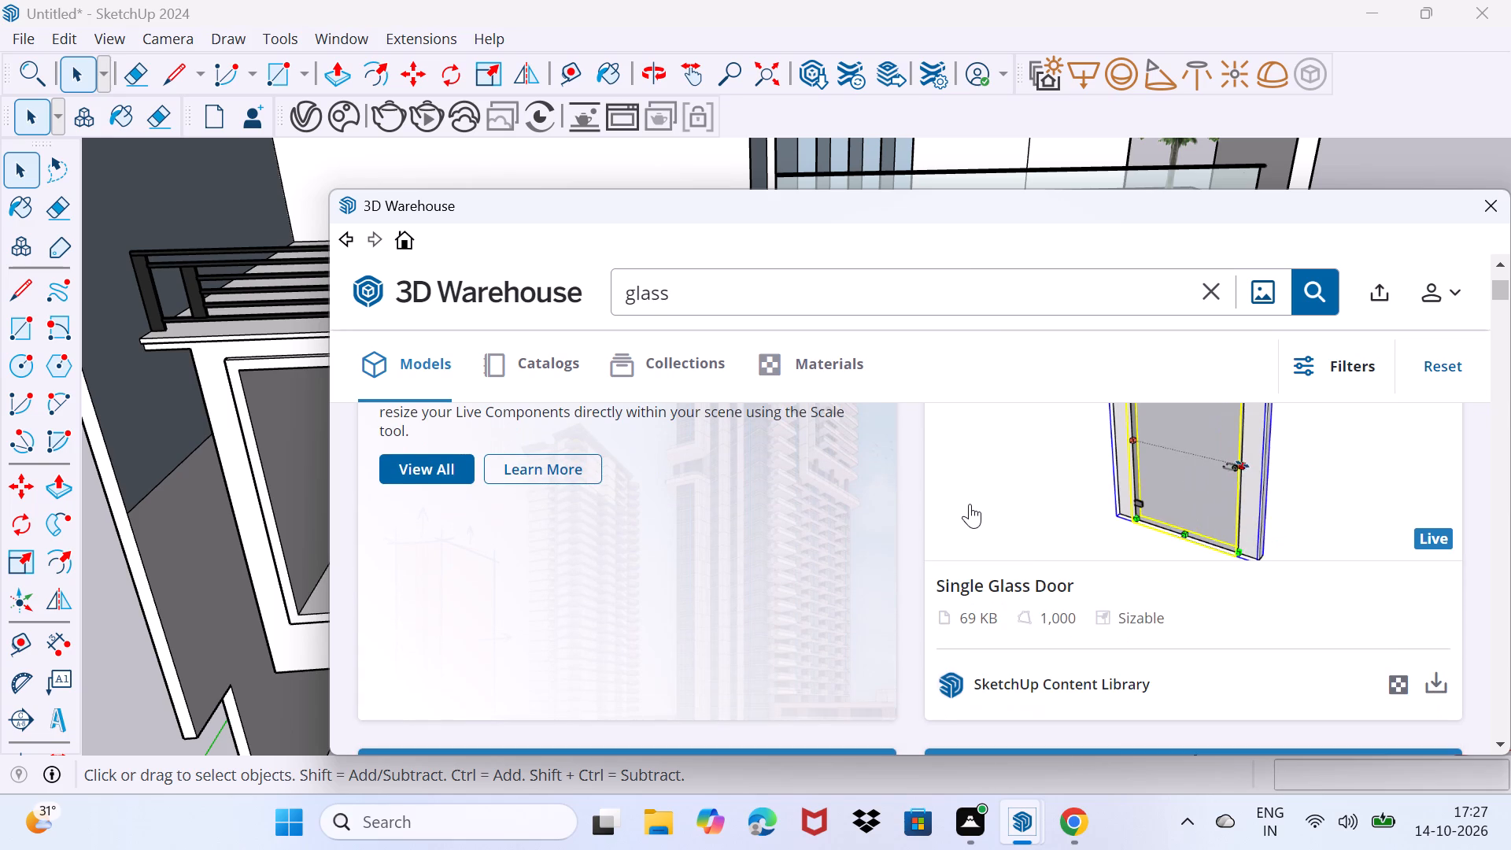
scroll(970, 504, "up", 2)
scroll(970, 504, "down", 5)
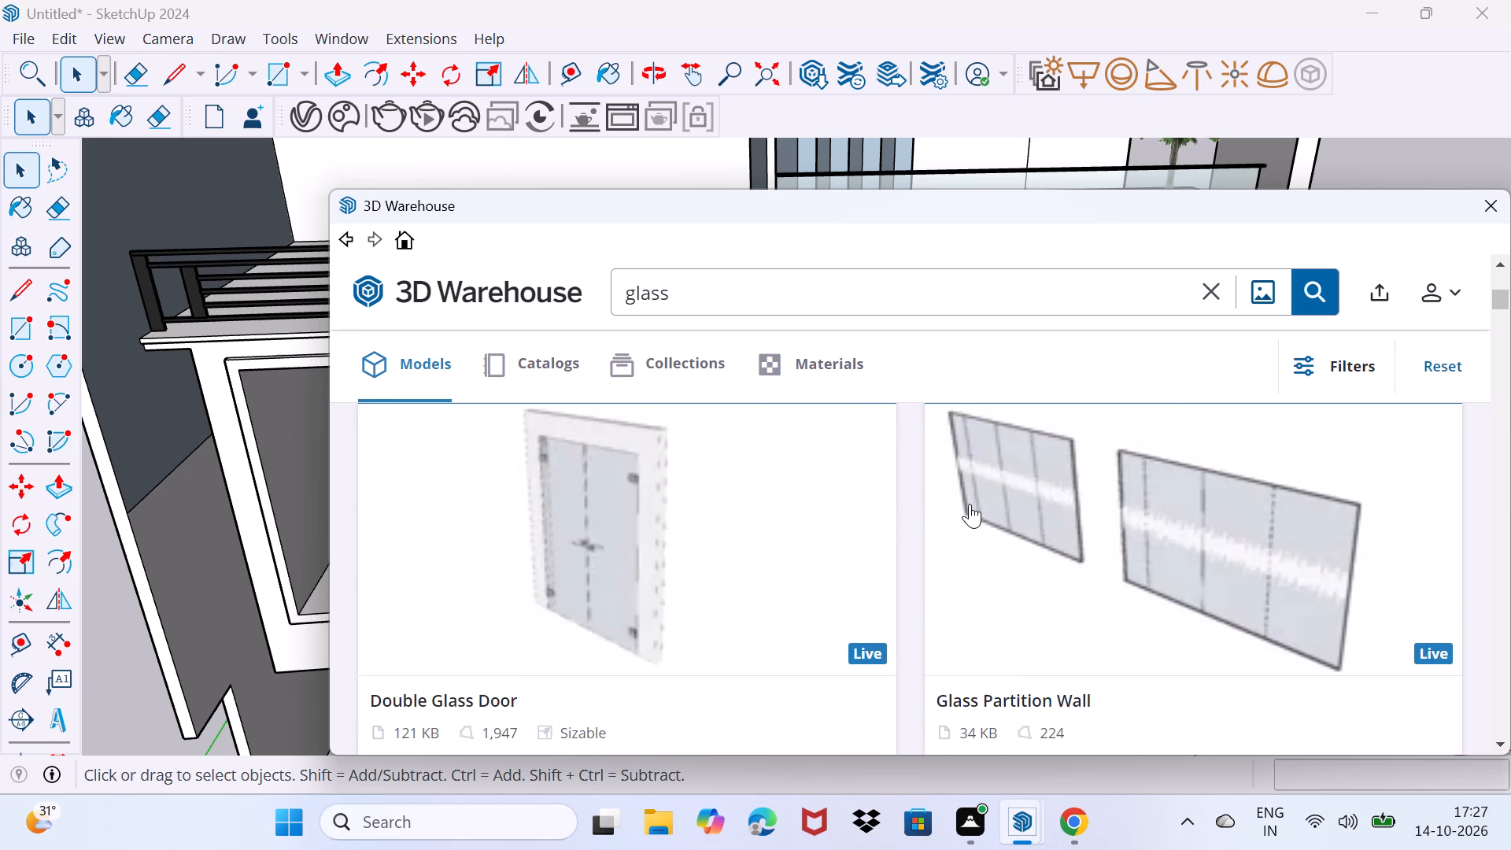
scroll(970, 504, "down", 5)
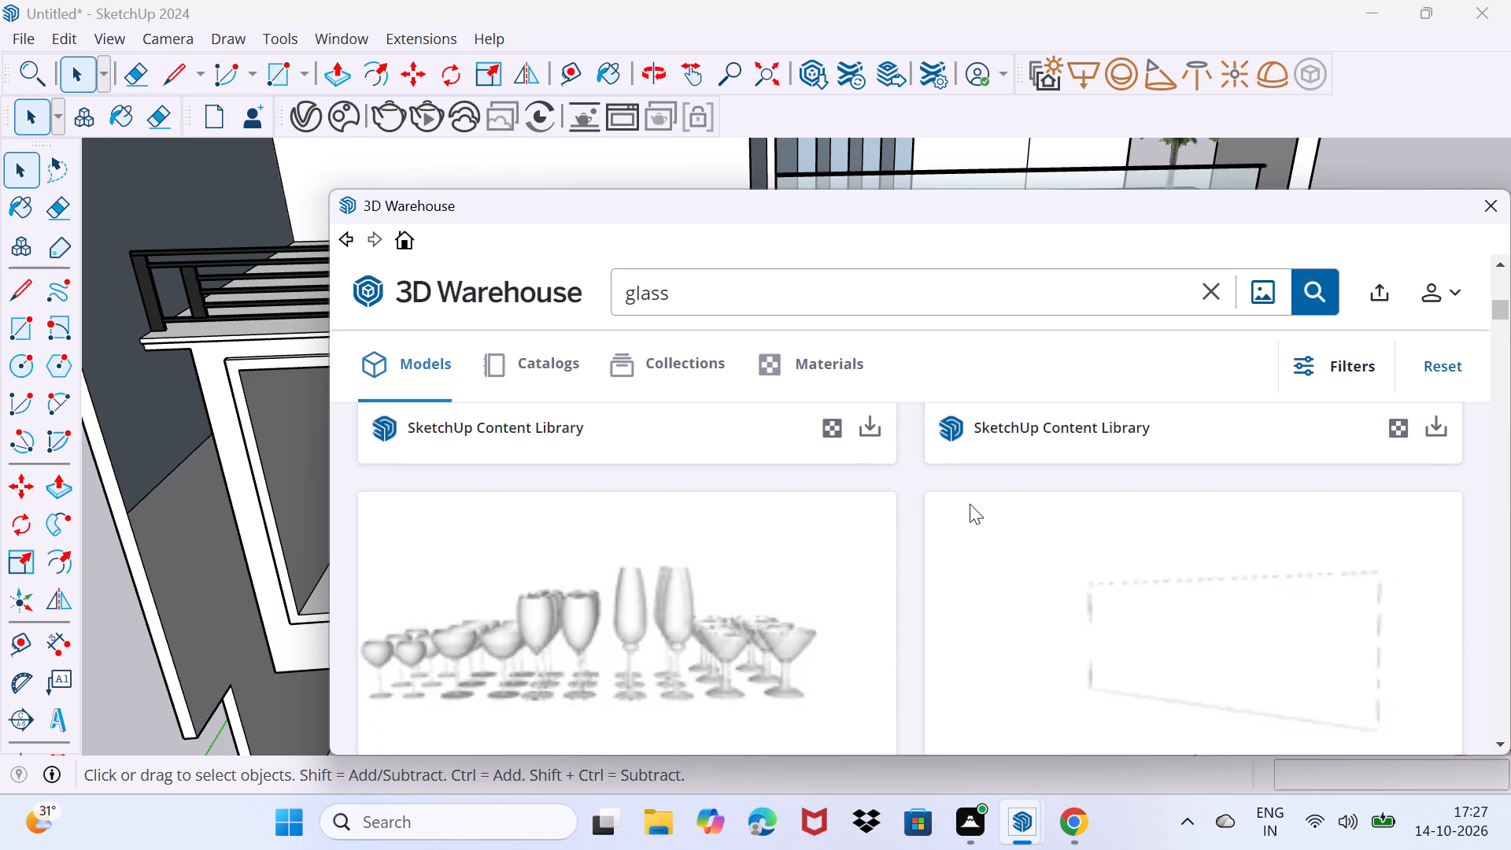
scroll(970, 504, "down", 1)
Examine the 3D Warehouse collections for "glass" for a panel suited to the large framed opening on the house front.
left_click(642, 376)
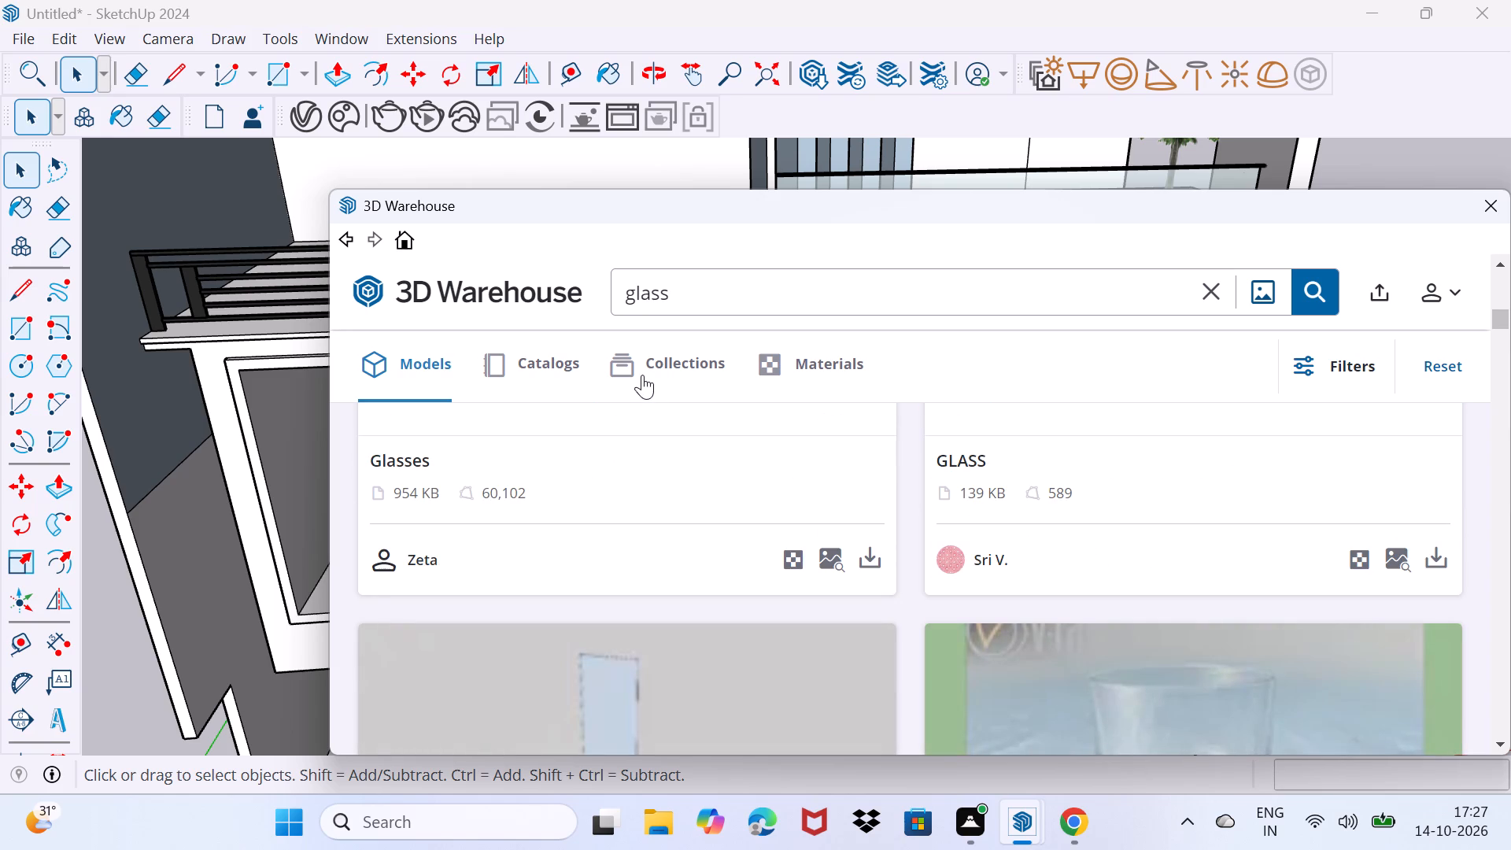
scroll(1270, 608, "down", 1)
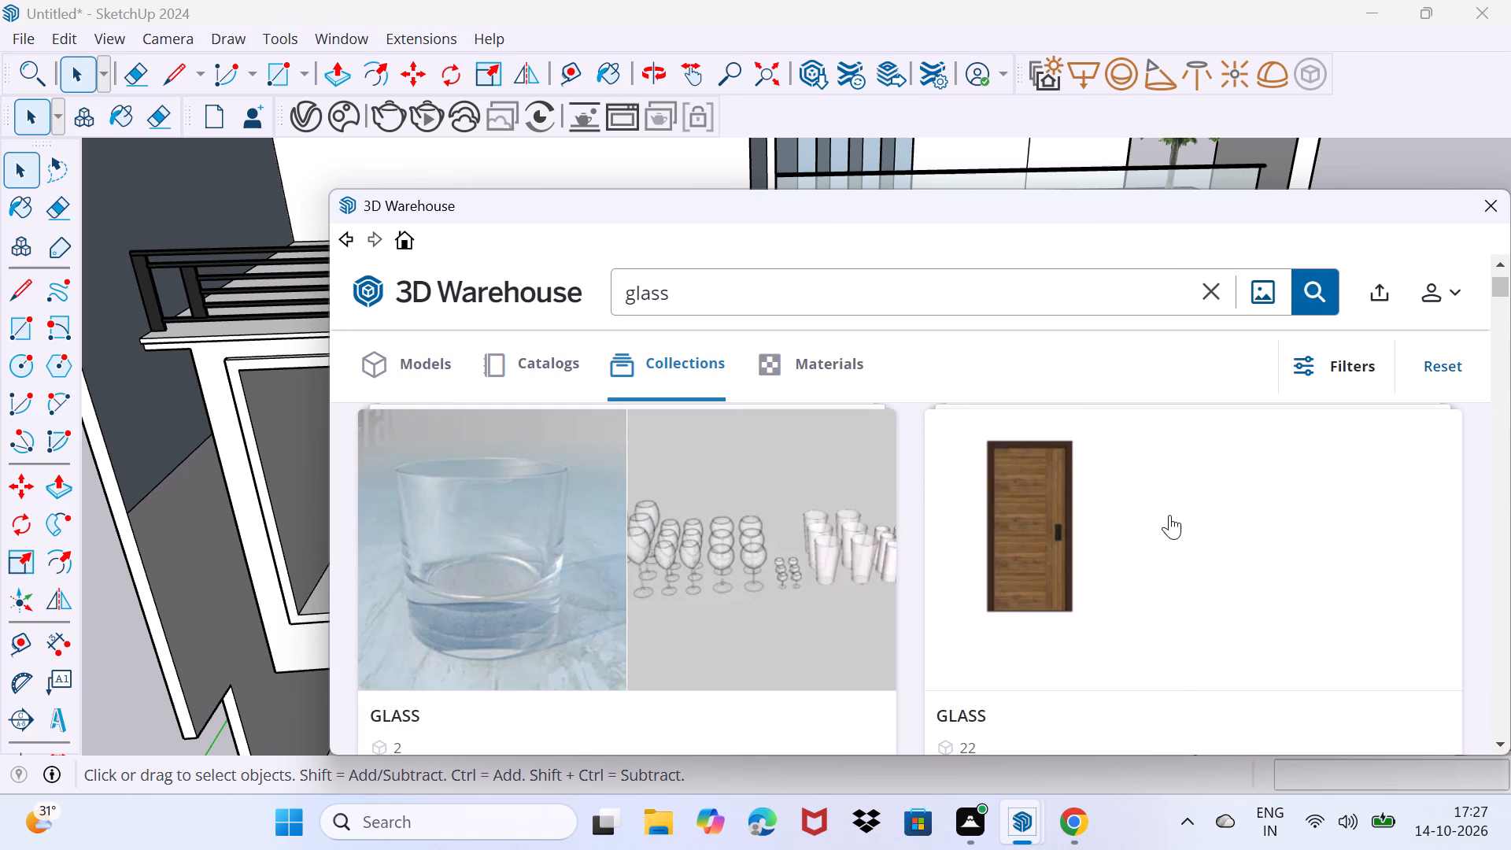
scroll(1169, 515, "down", 6)
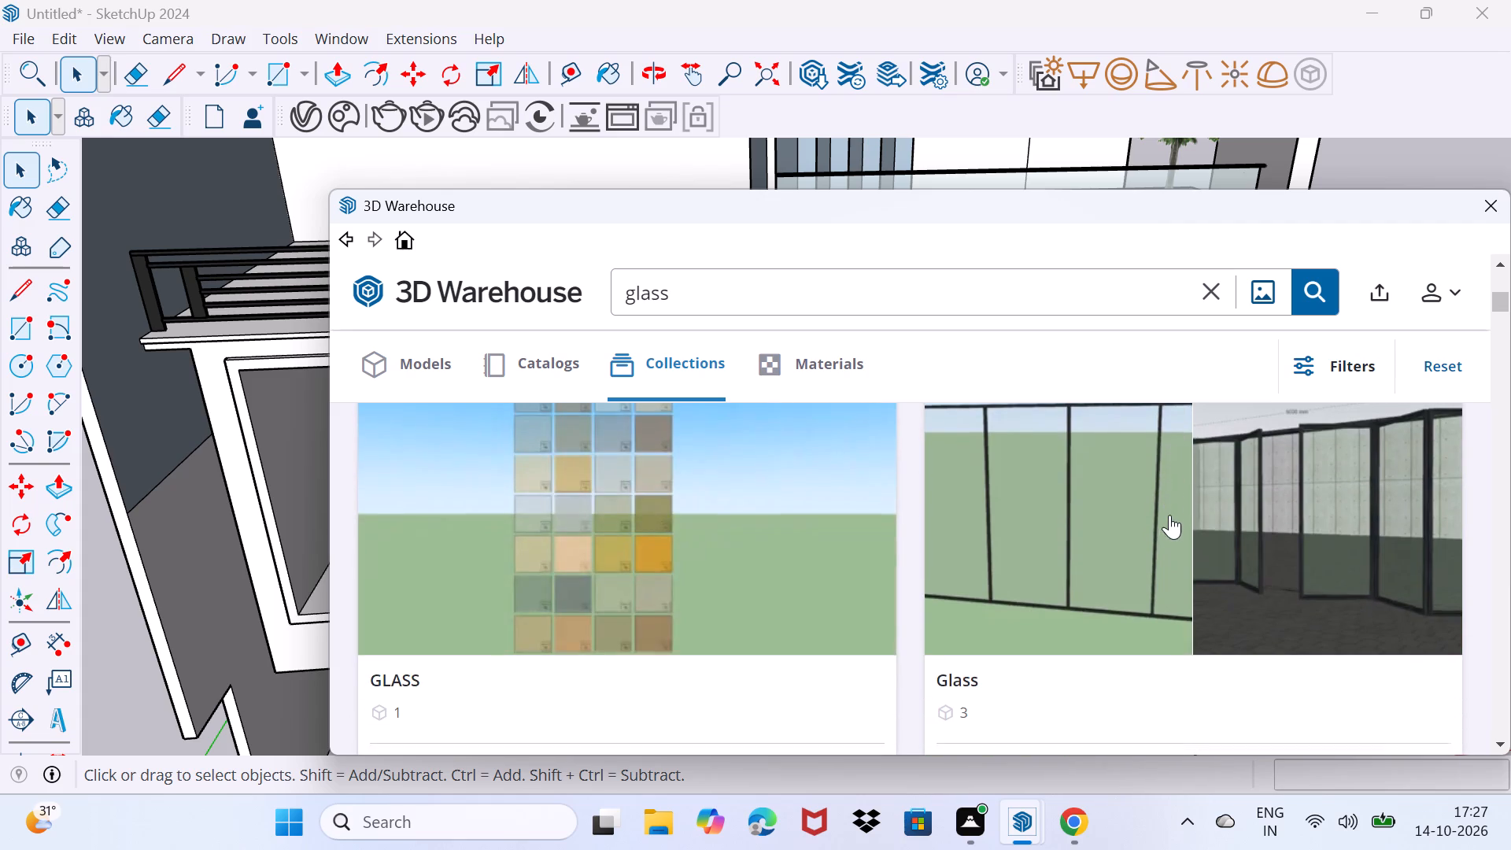
scroll(1169, 515, "down", 13)
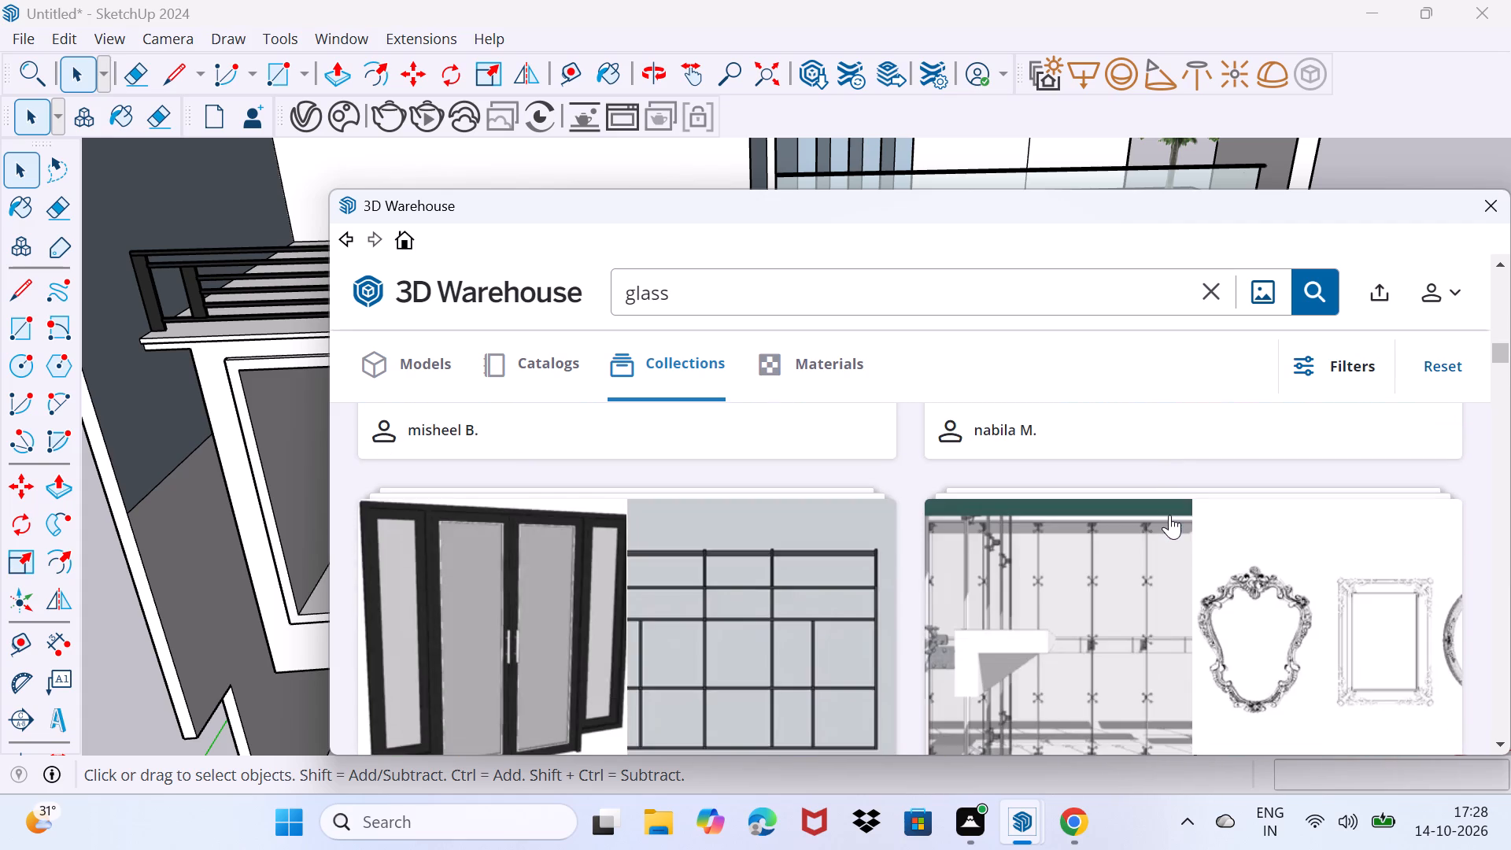
scroll(1169, 515, "down", 8)
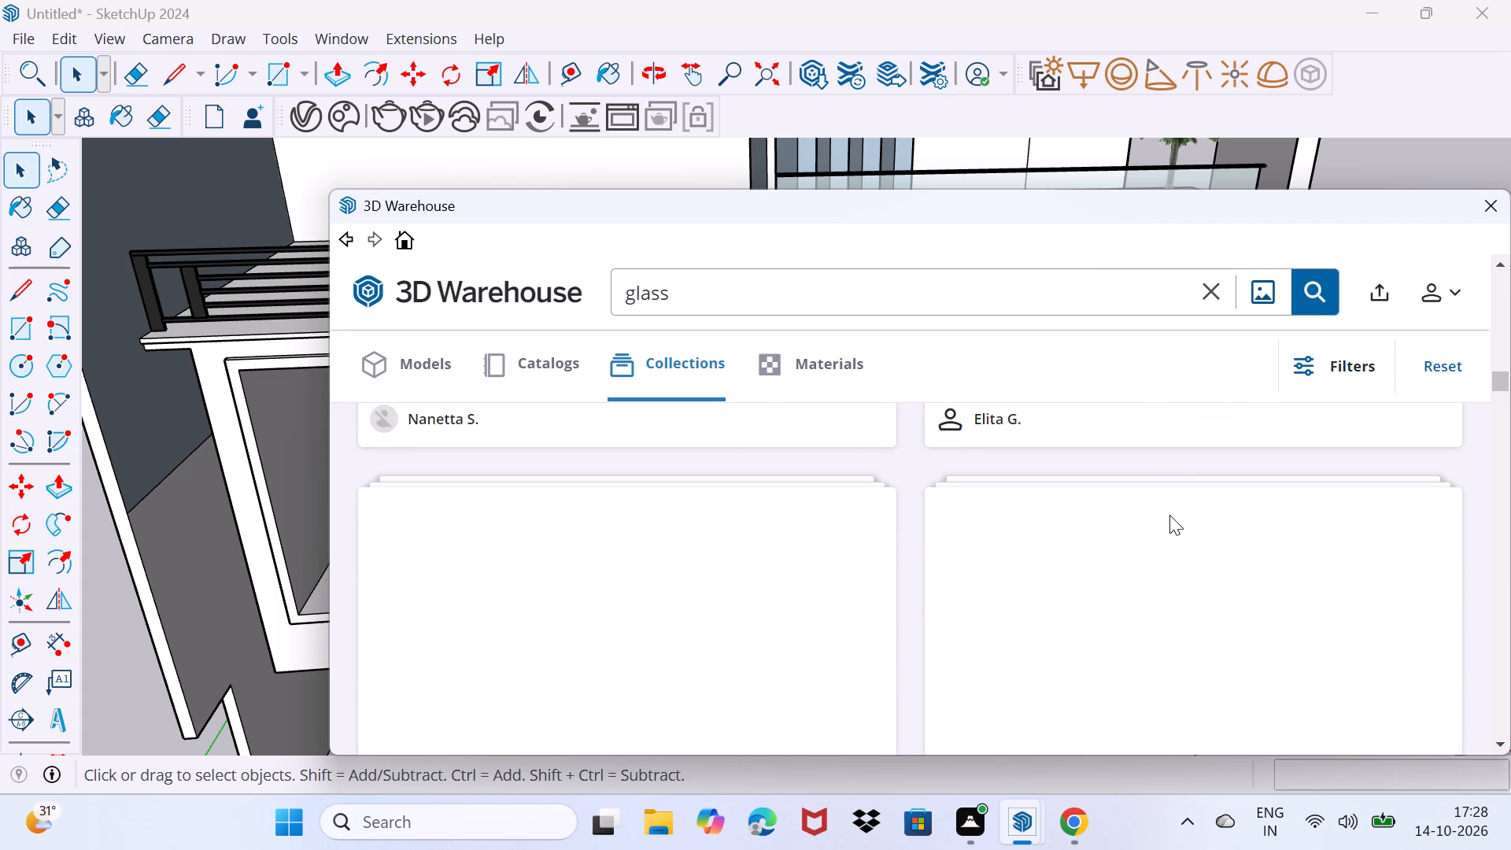
scroll(1169, 515, "down", 6)
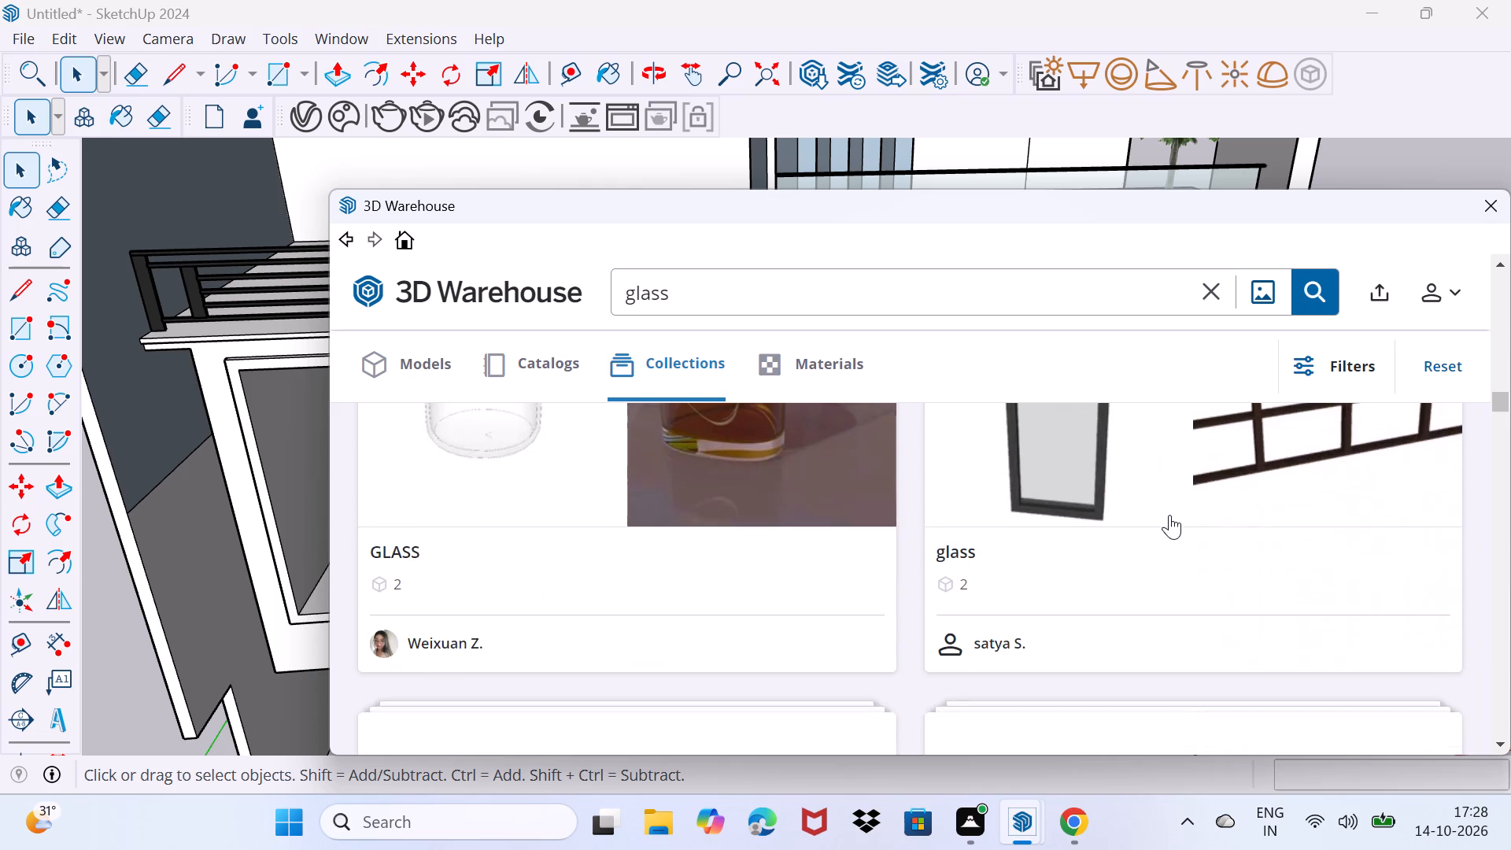
scroll(1169, 515, "up", 2)
scroll(1169, 515, "down", 11)
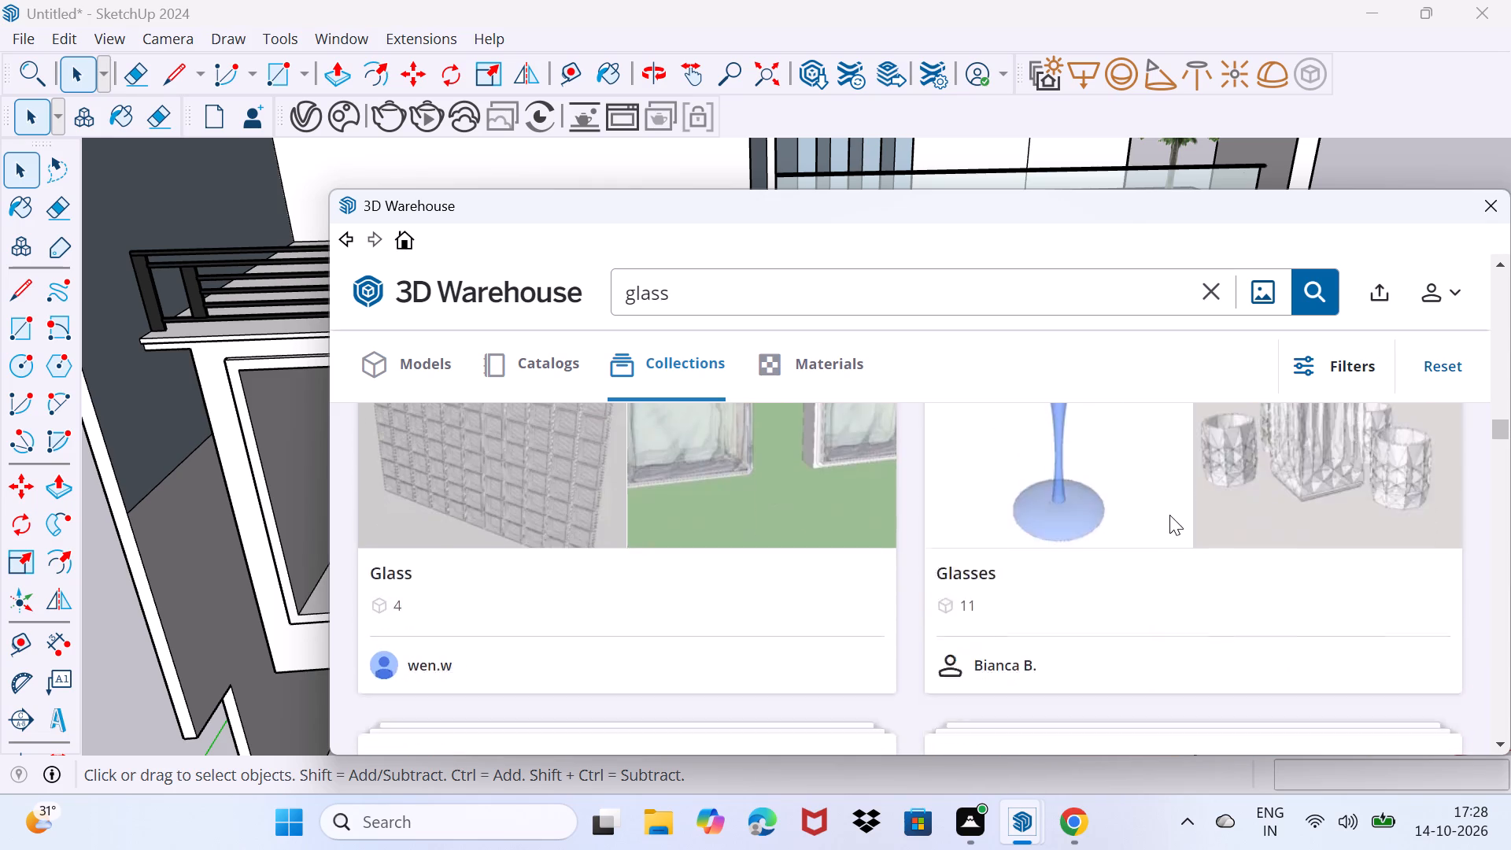
scroll(1169, 515, "down", 6)
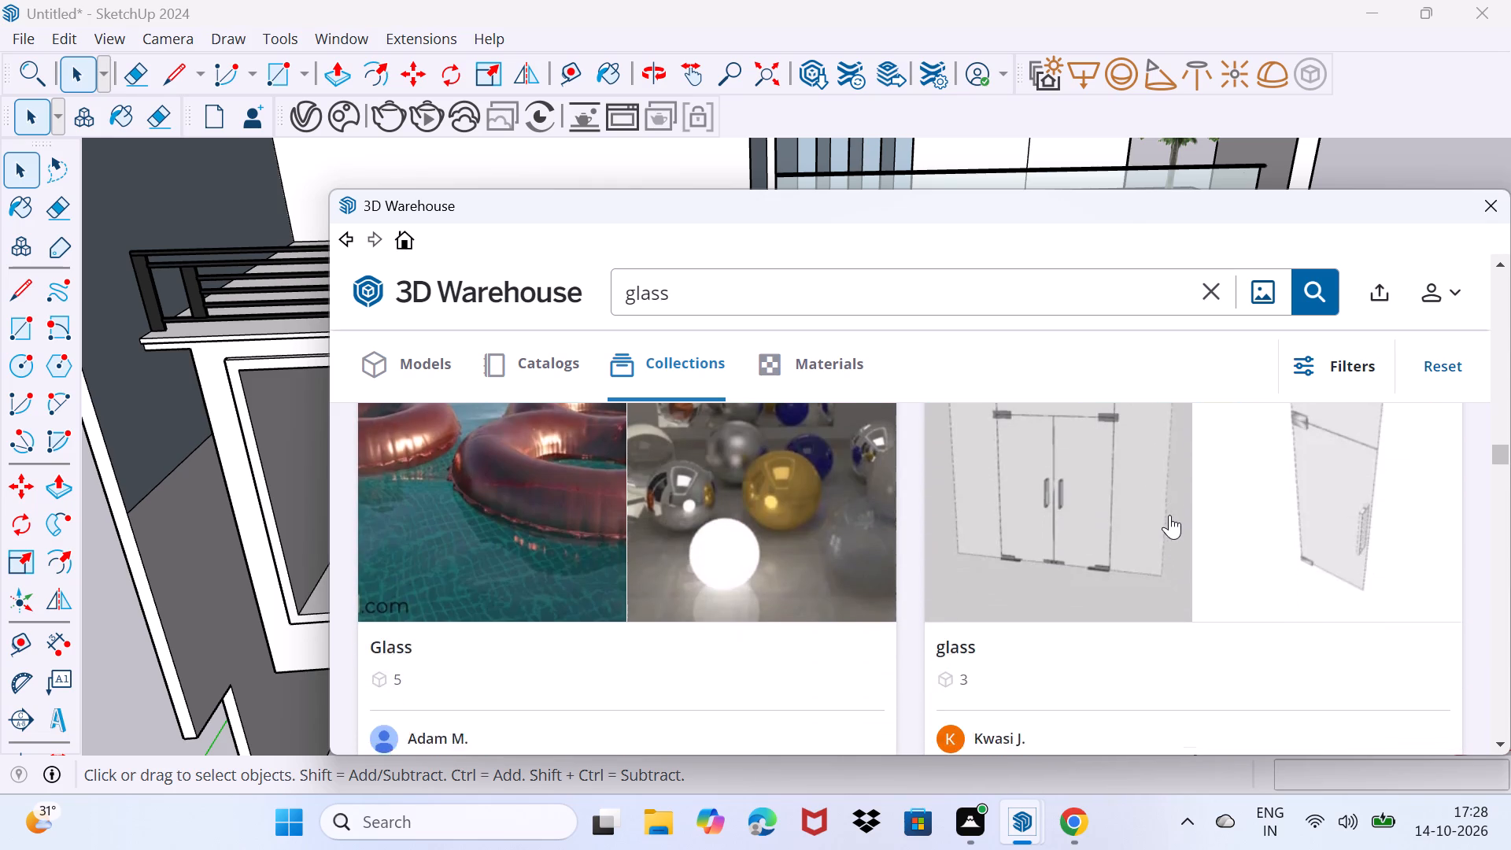
scroll(1169, 515, "down", 7)
scroll(1169, 515, "up", 4)
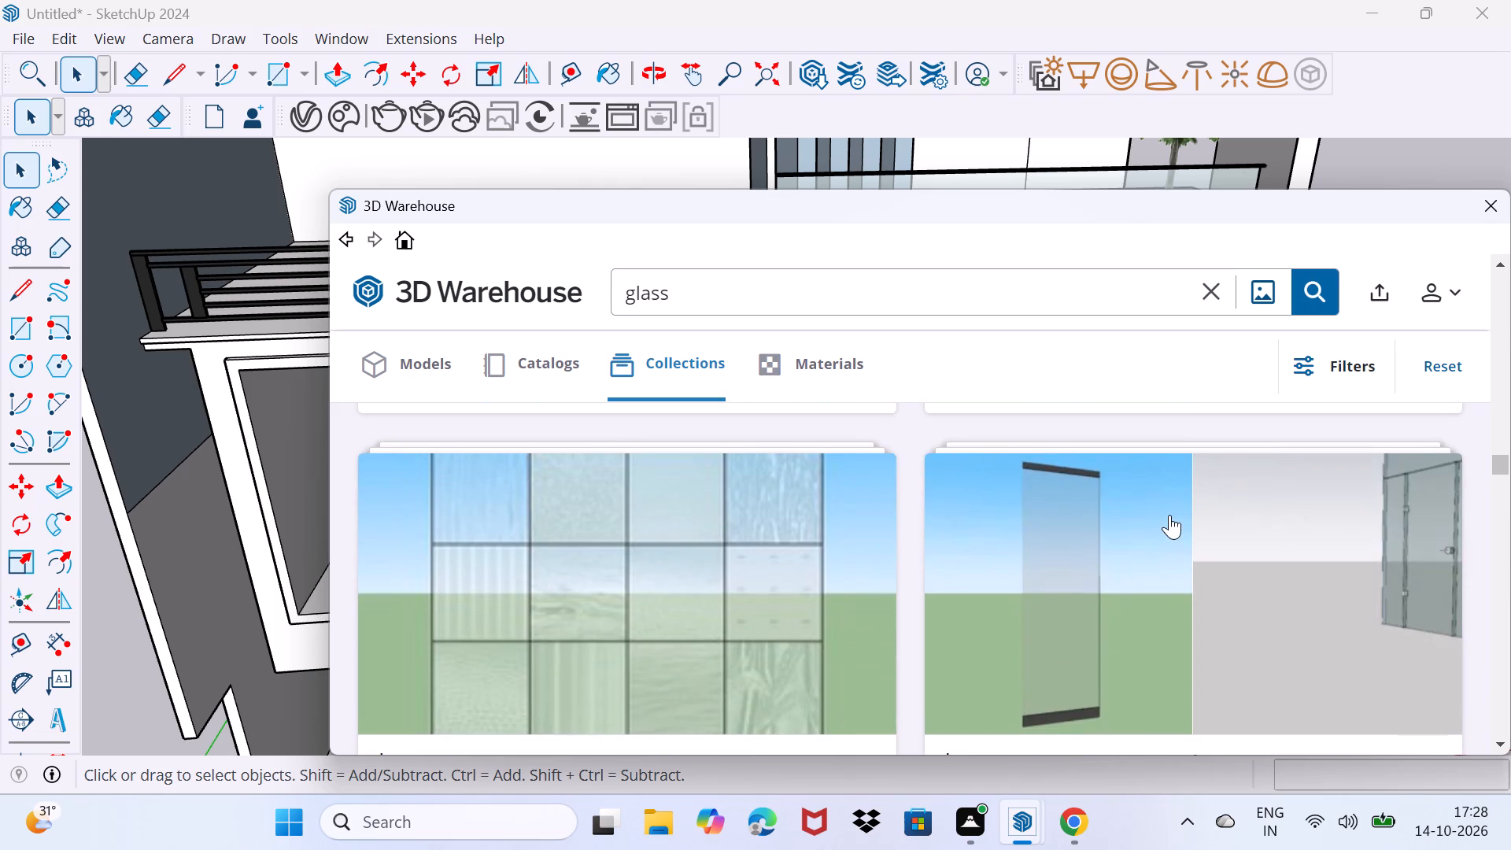
scroll(1169, 515, "down", 1)
Load the Lumon L6T Panel from the glass panels and doors collection and place it in the framed front opening's lower-right corner.
left_click(1140, 527)
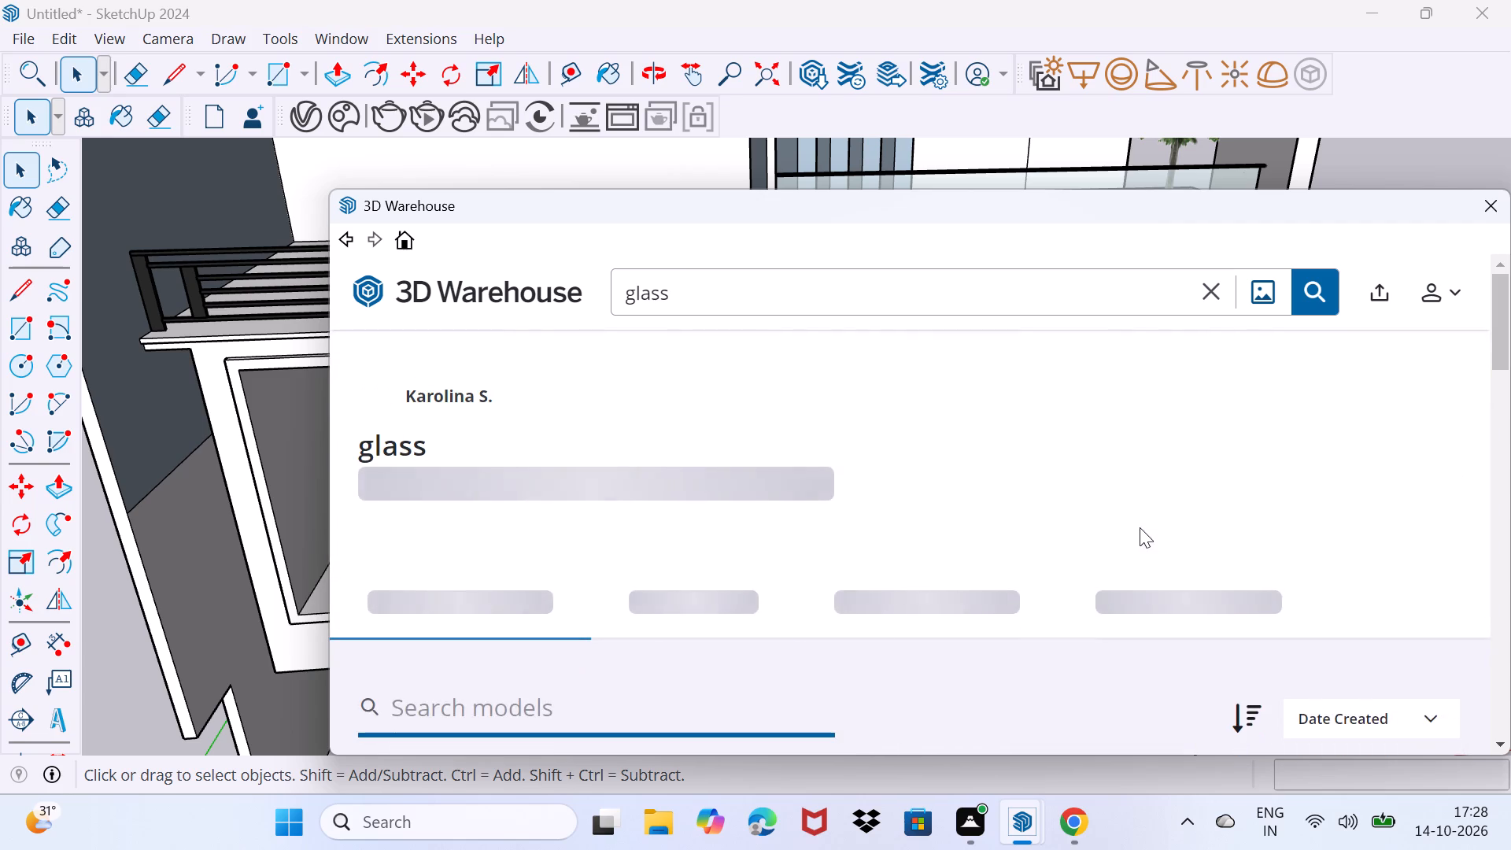
scroll(1026, 527, "down", 6)
scroll(1026, 527, "up", 2)
scroll(634, 534, "down", 4)
scroll(634, 533, "up", 2)
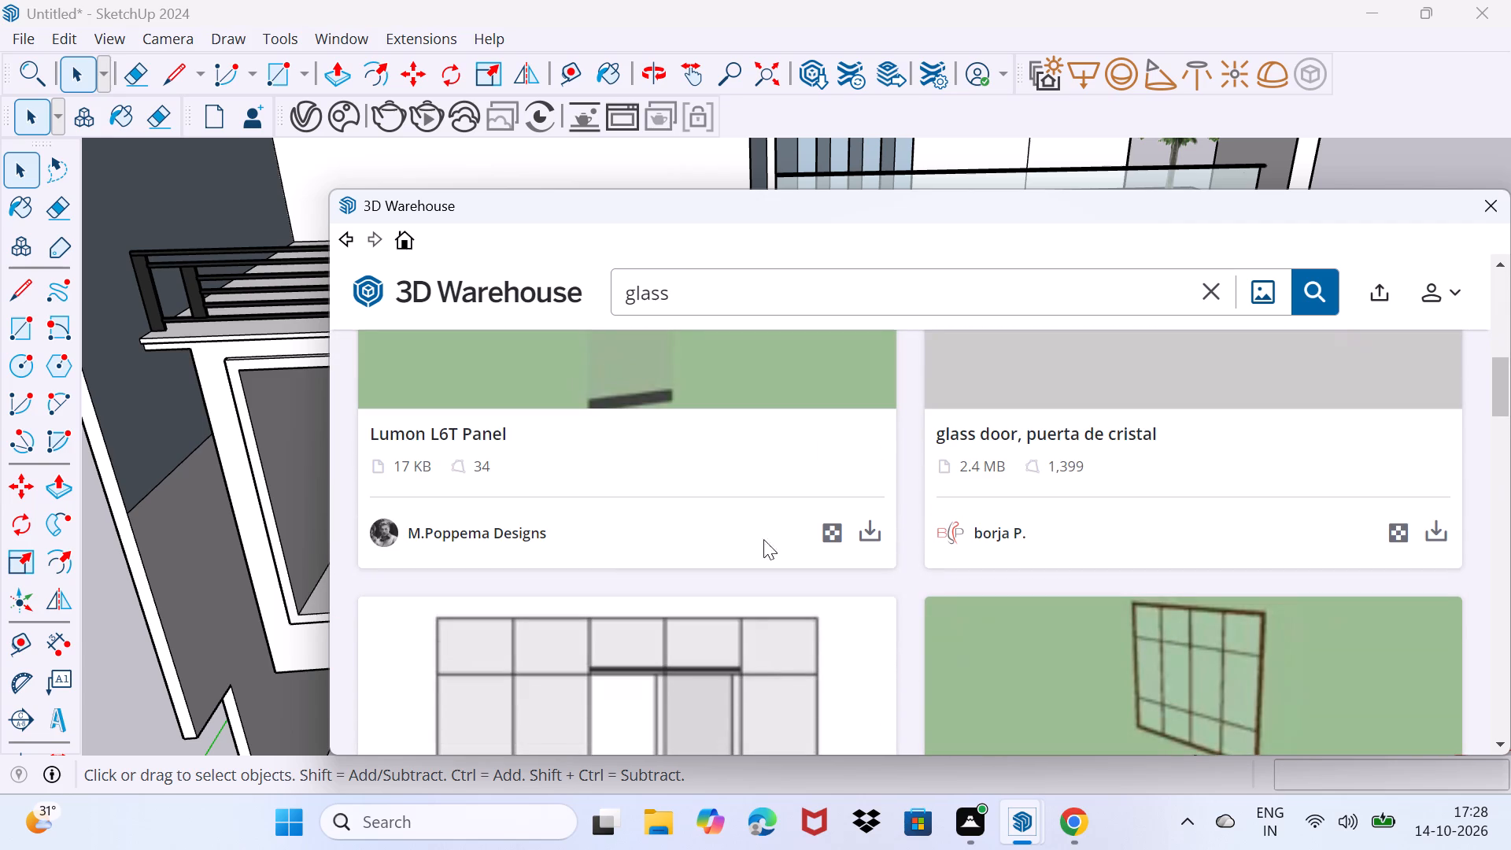
left_click(874, 534)
left_click(849, 516)
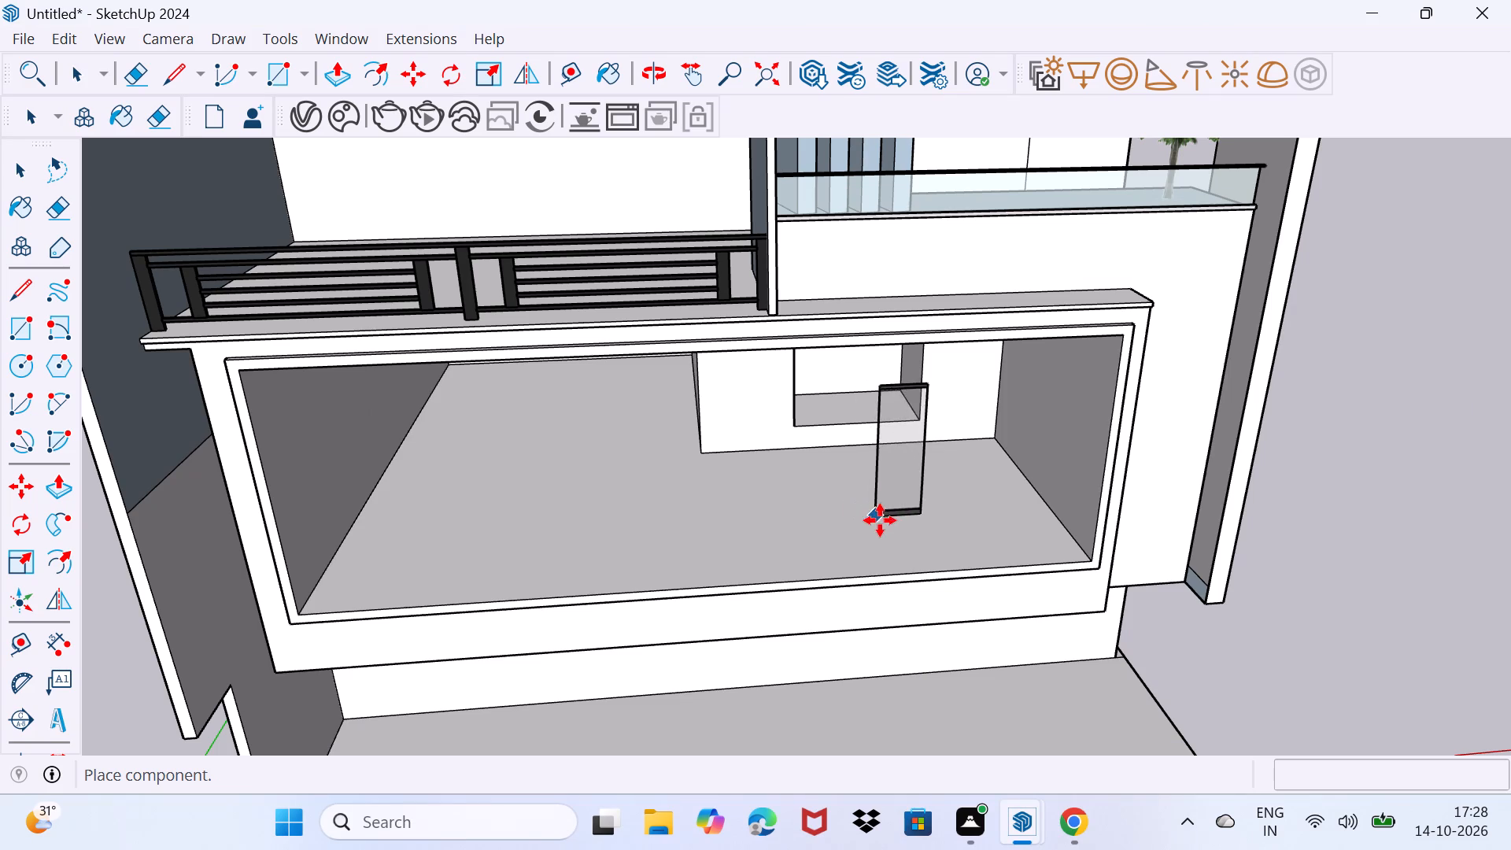
scroll(919, 566, "up", 9)
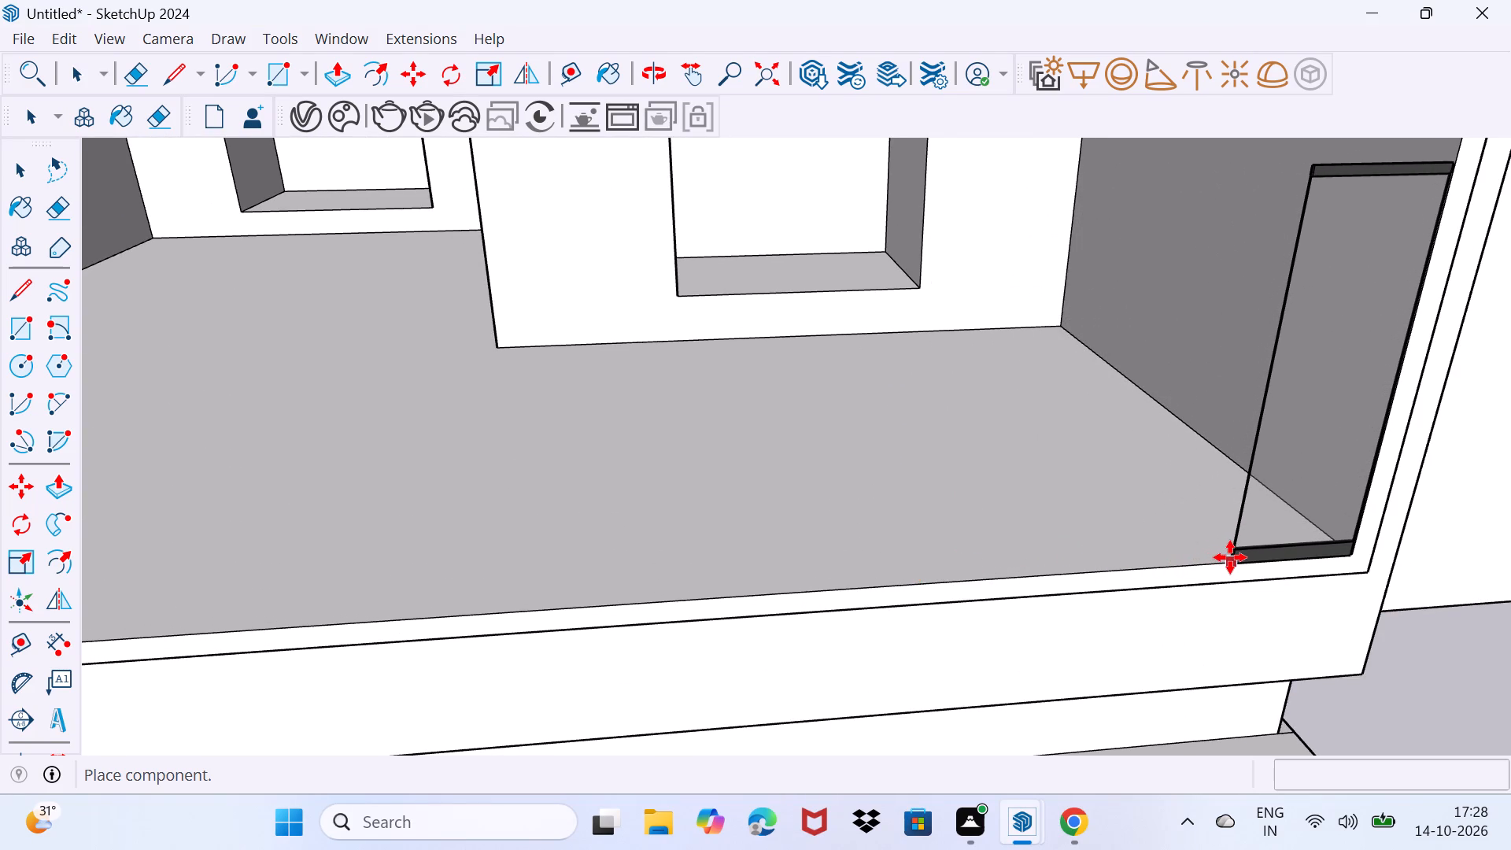
left_click(1231, 557)
Scale the glass panel along the red axis by about 9.33 so it stretches across the framed front opening.
scroll(1032, 555, "down", 4)
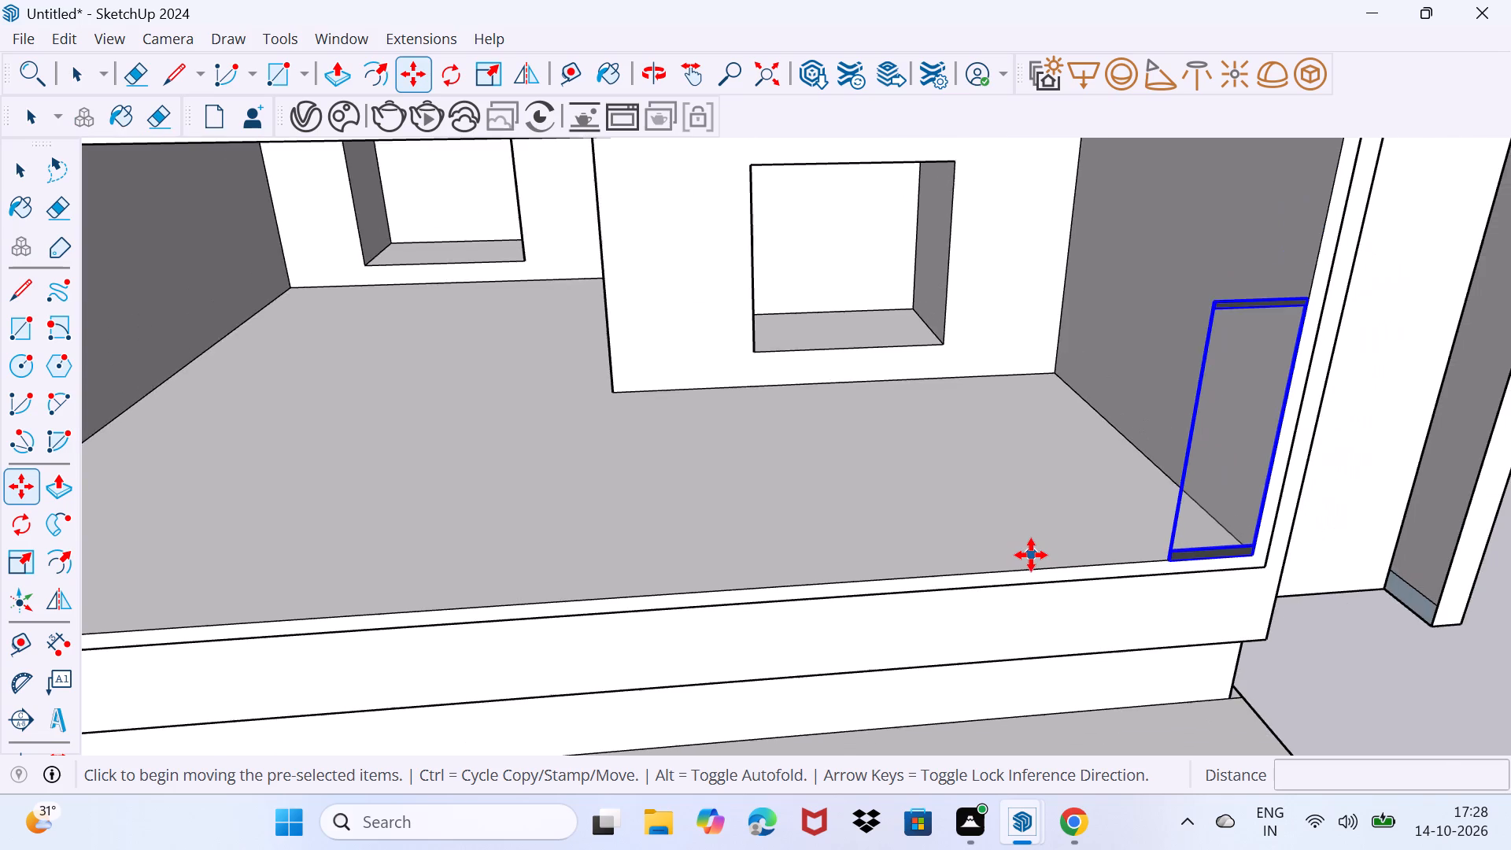
scroll(1031, 555, "down", 7)
middle_click(1031, 555)
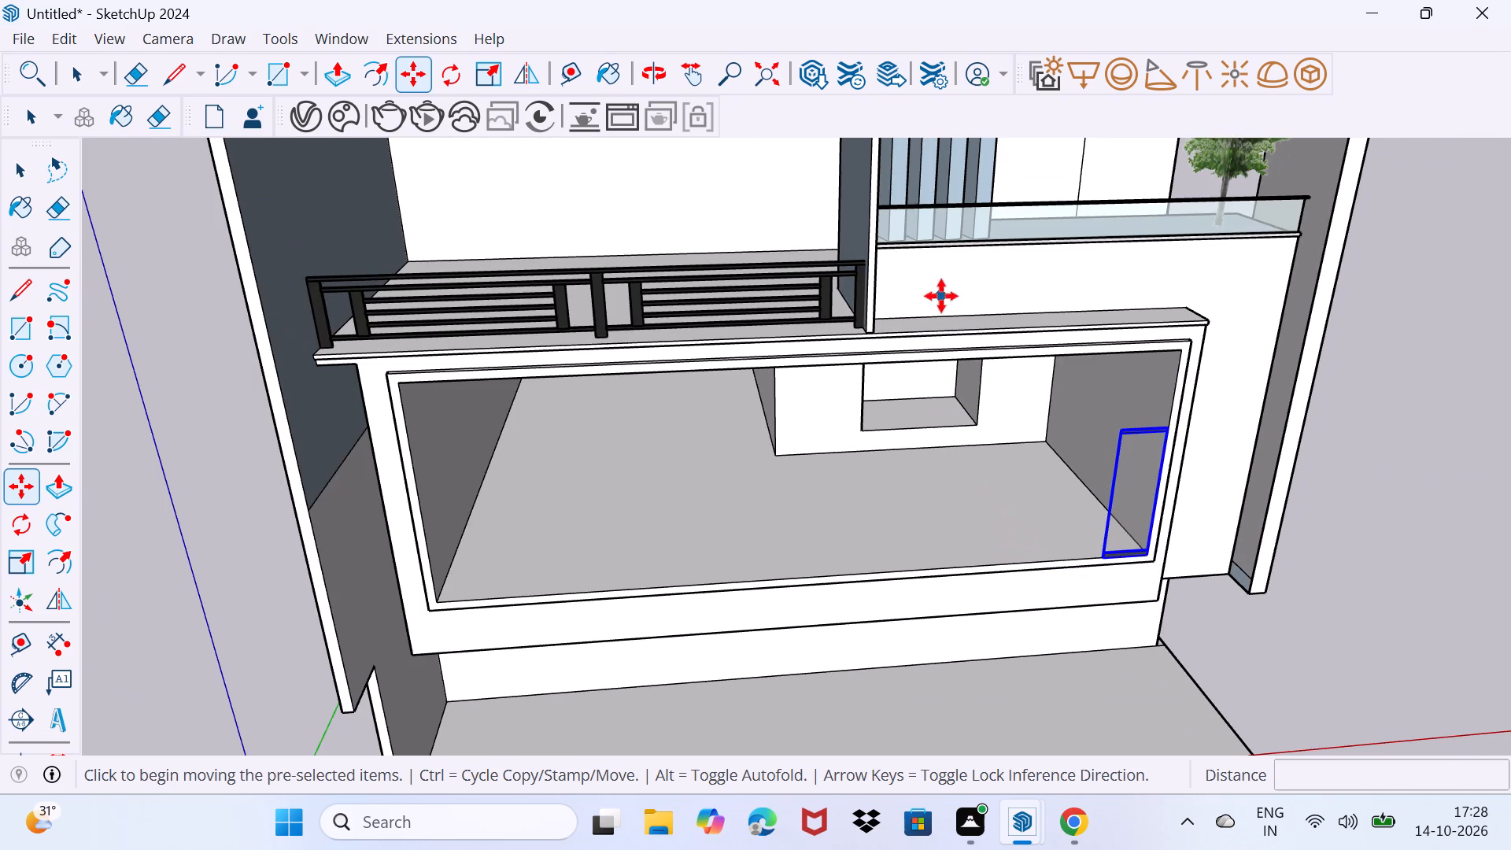
scroll(1012, 479, "up", 3)
middle_click_drag(1025, 482, 1051, 403)
scroll(1202, 442, "up", 4)
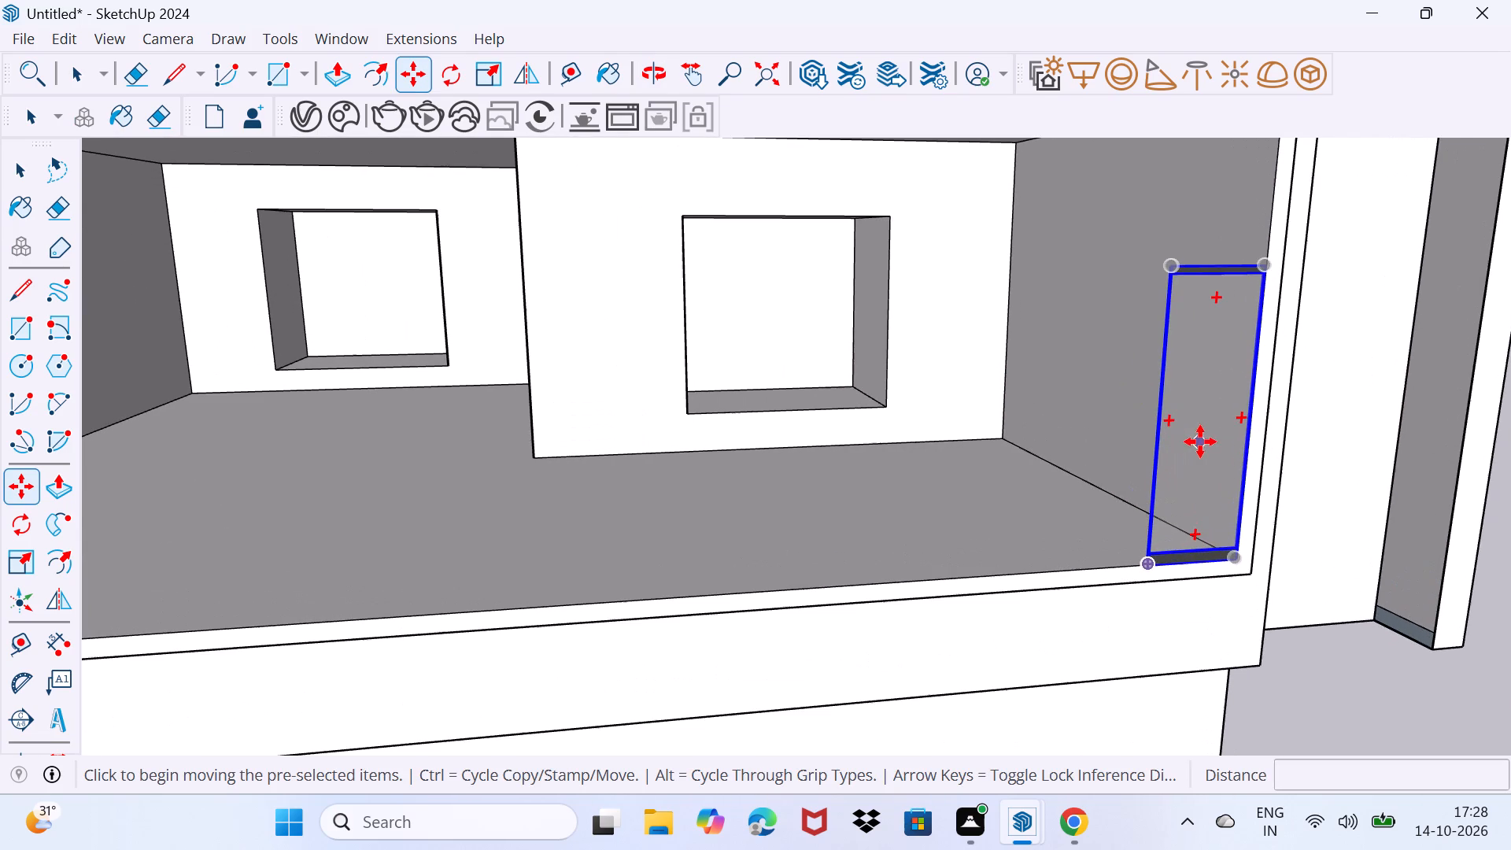
key("s")
scroll(1148, 398, "up", 2)
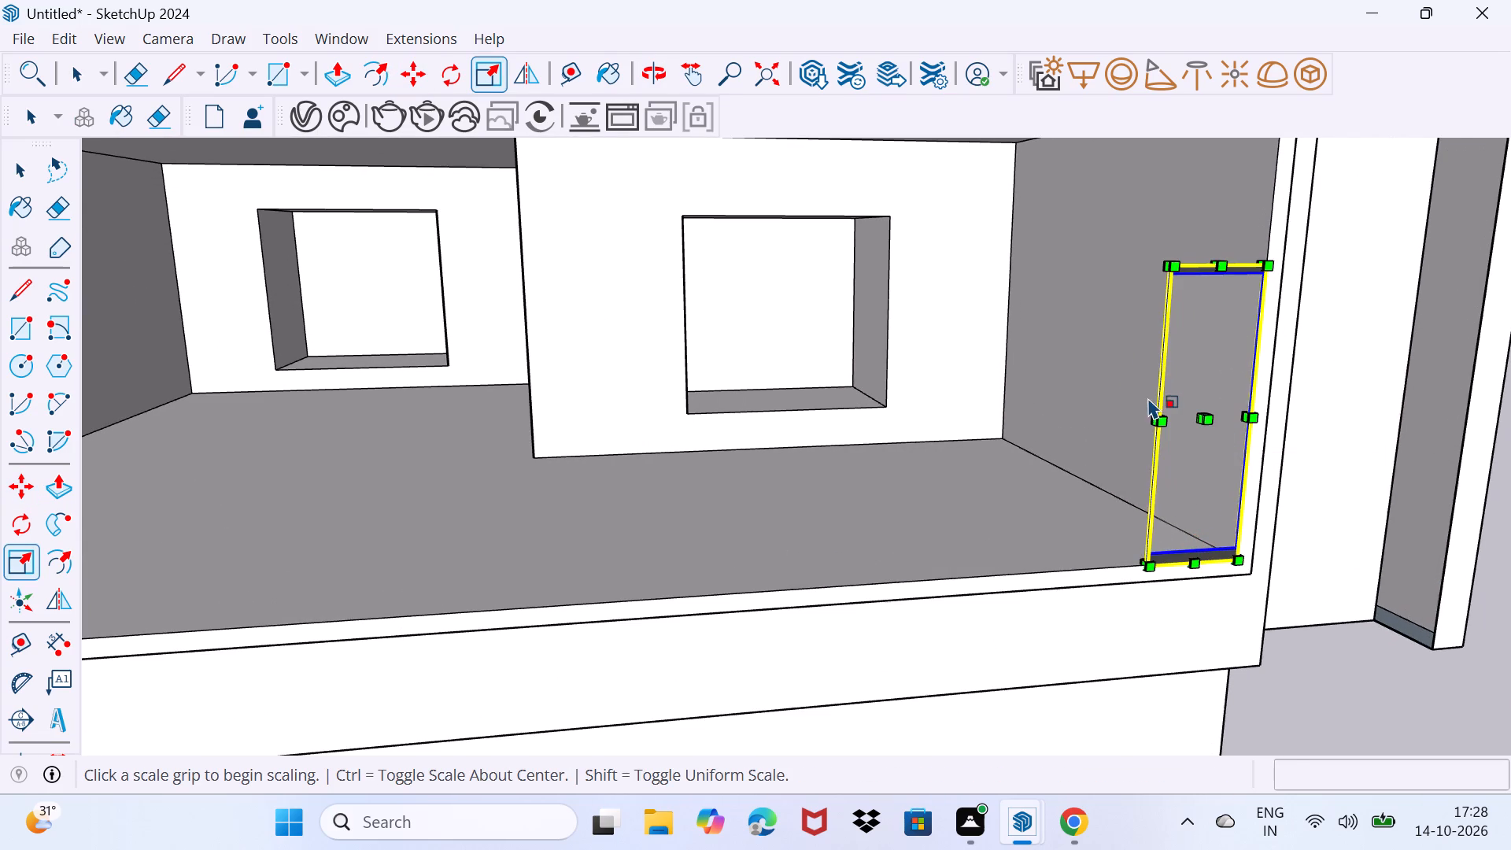
scroll(1148, 397, "up", 2)
middle_click_drag(1170, 480, 1278, 484)
scroll(1184, 438, "up", 8)
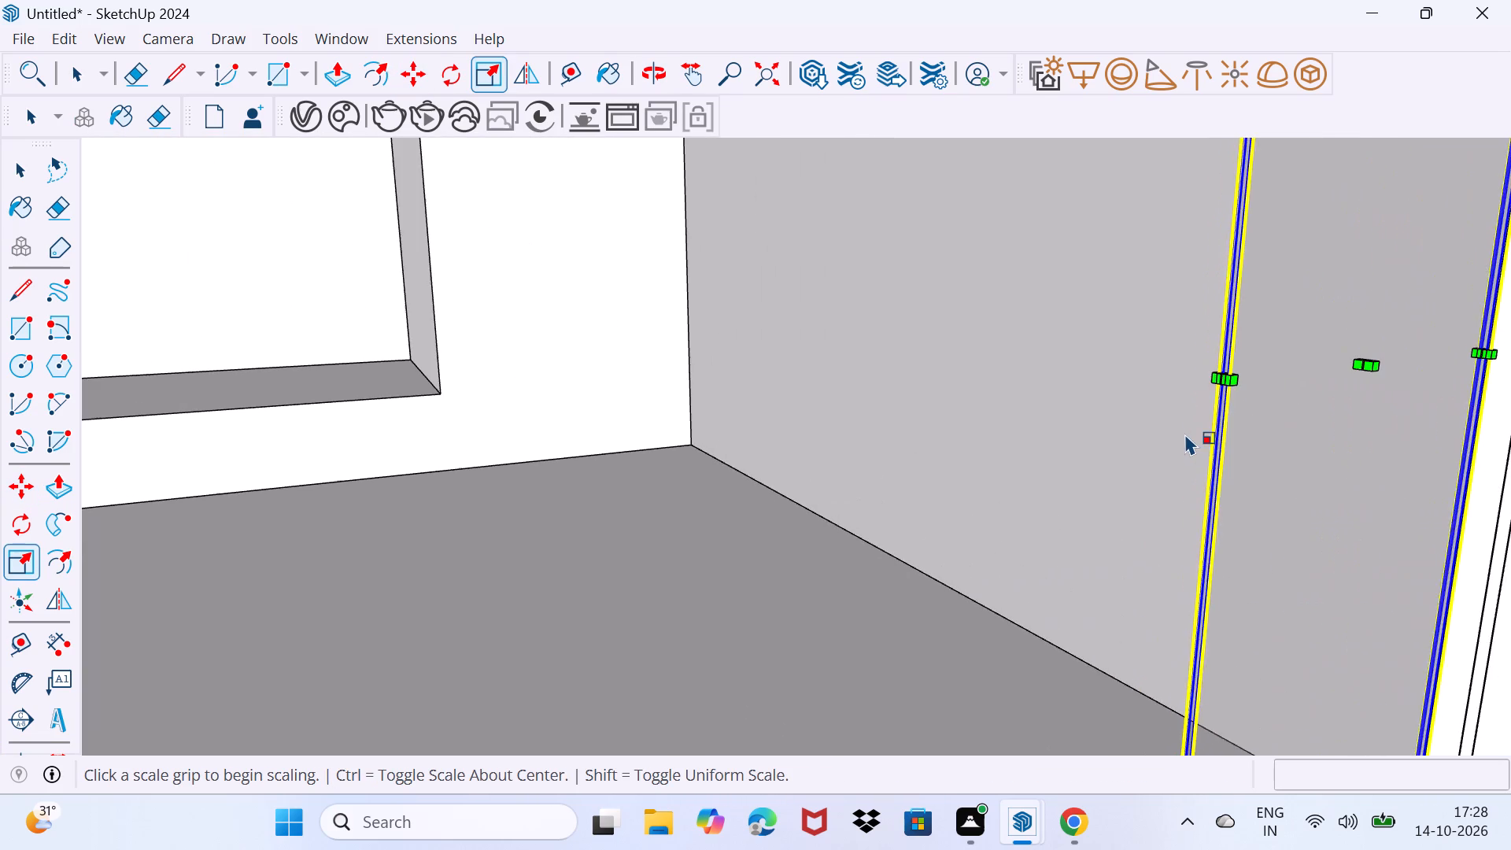
scroll(1189, 428, "up", 7)
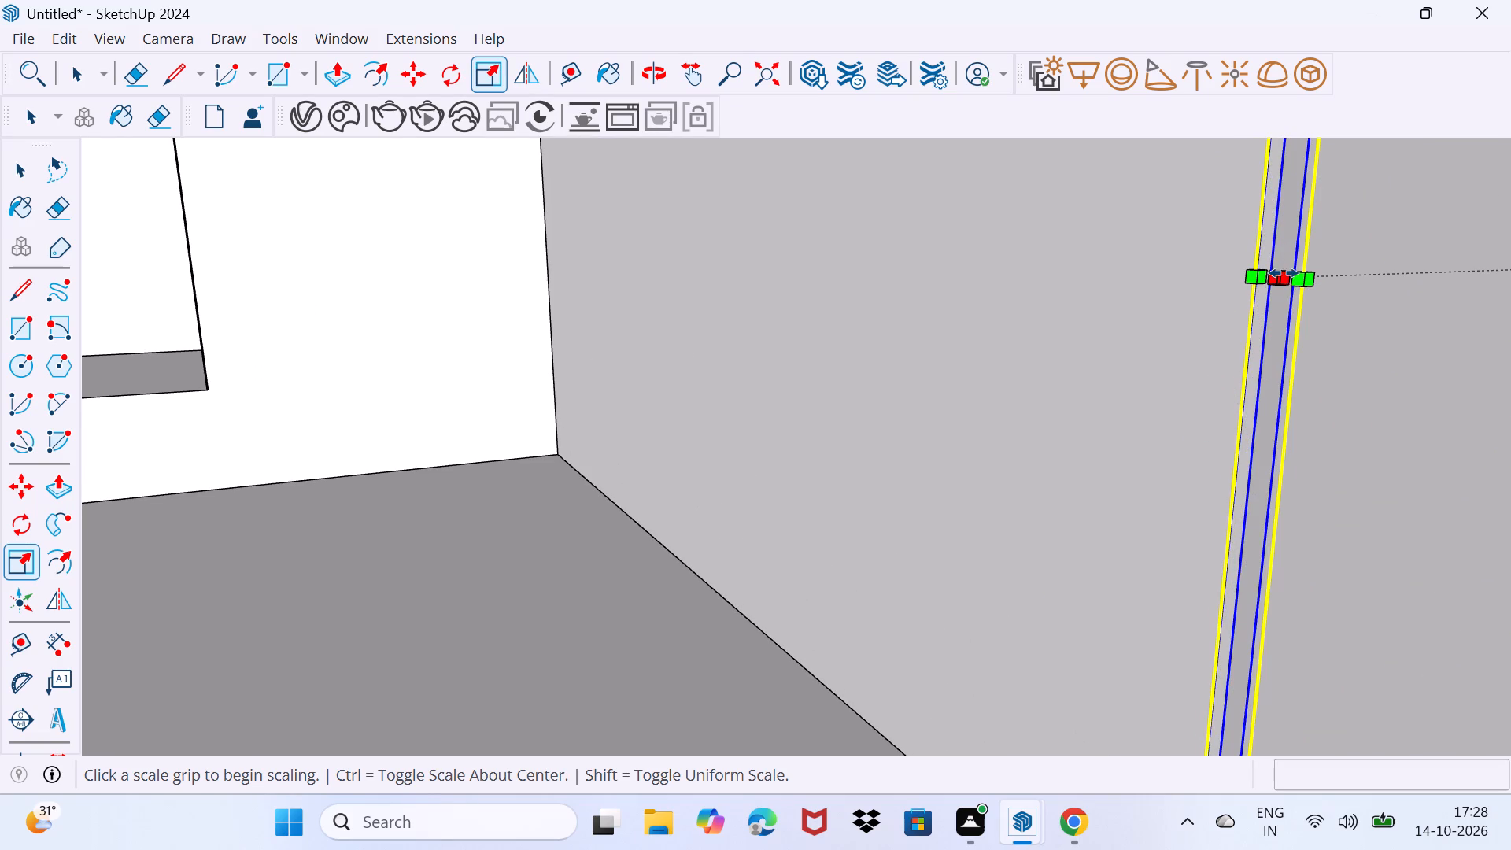
left_click(1284, 273)
scroll(1121, 316, "down", 16)
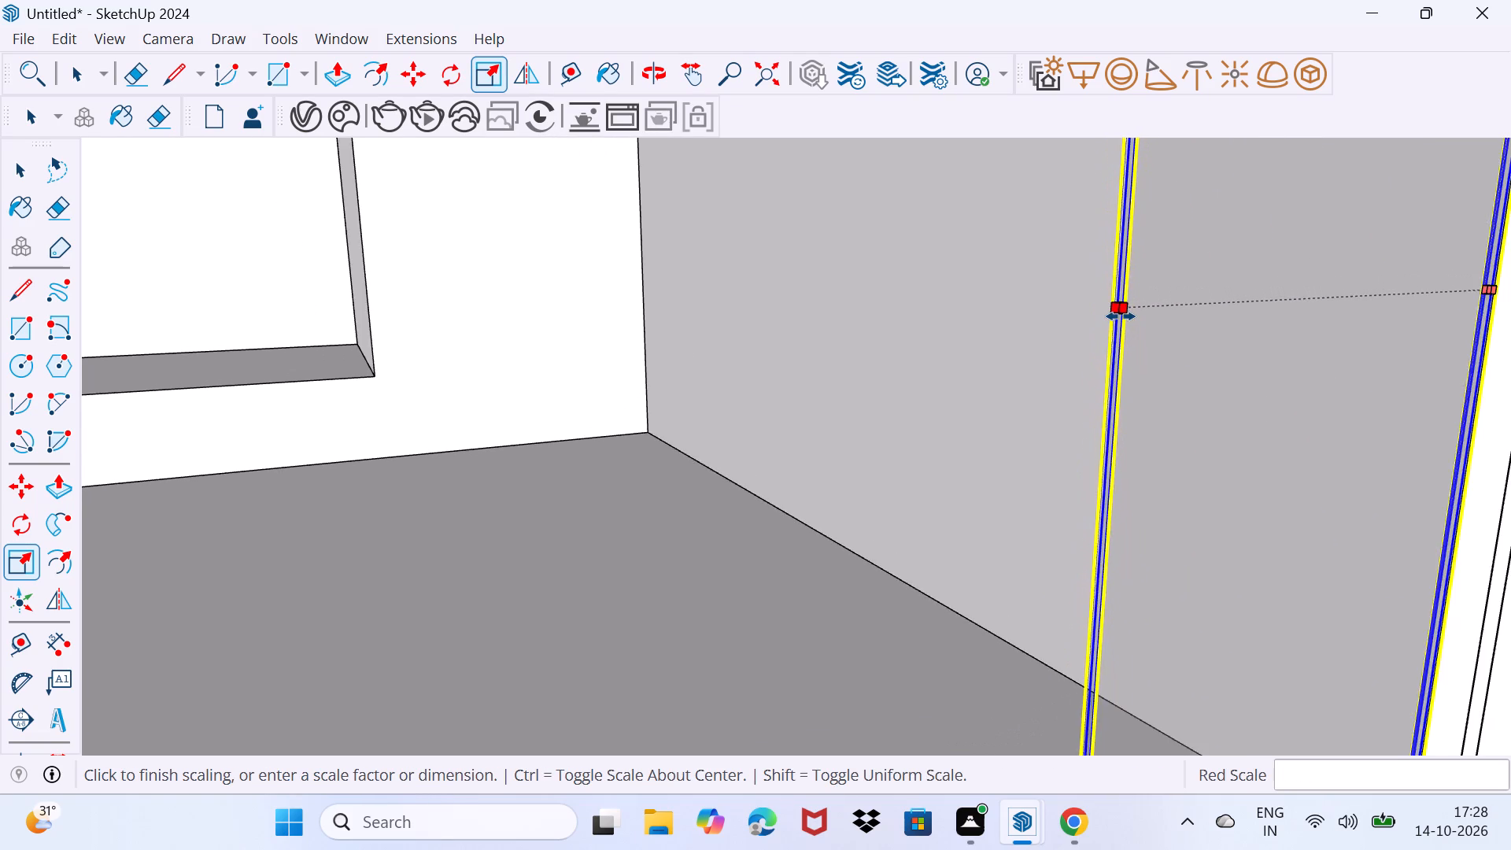
scroll(1121, 316, "down", 12)
scroll(593, 438, "down", 2)
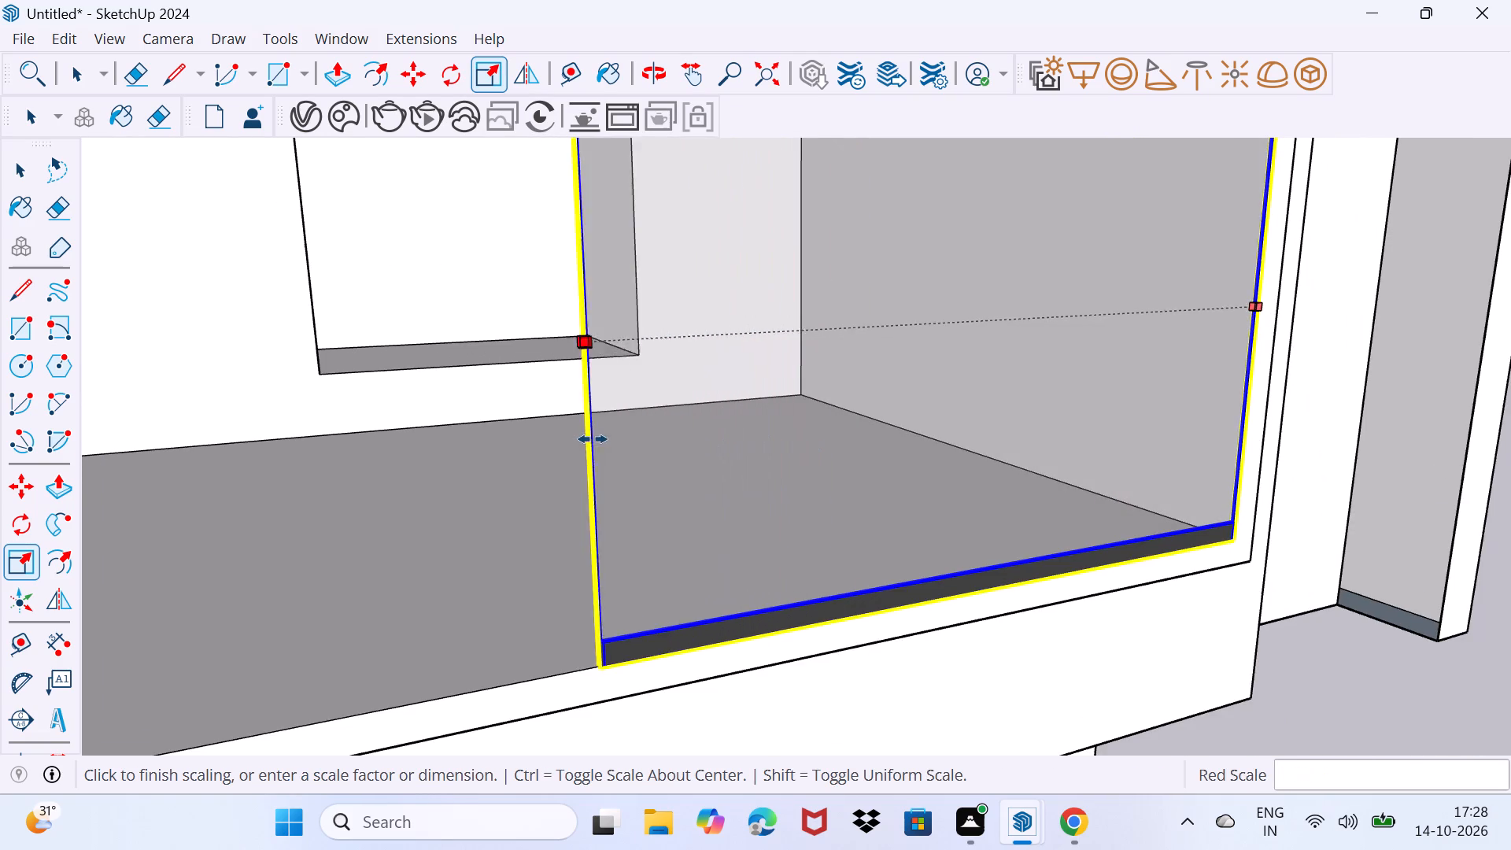
scroll(593, 439, "down", 13)
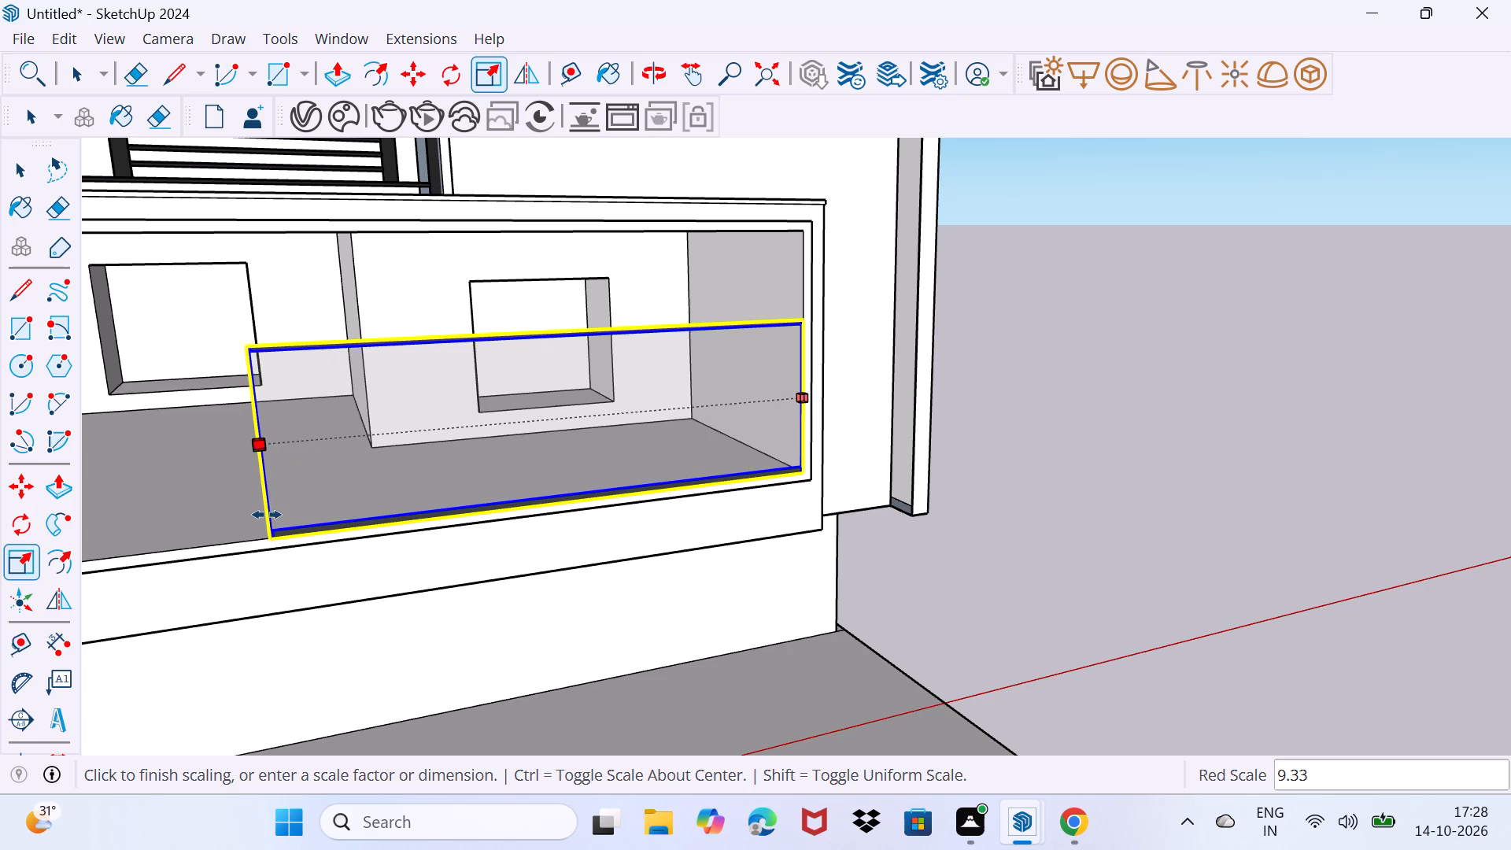
left_click(267, 515)
Scale the glass panel along the blue axis by about 1.62, up to the top edge of the framed opening, and deselect it.
scroll(545, 311, "up", 5)
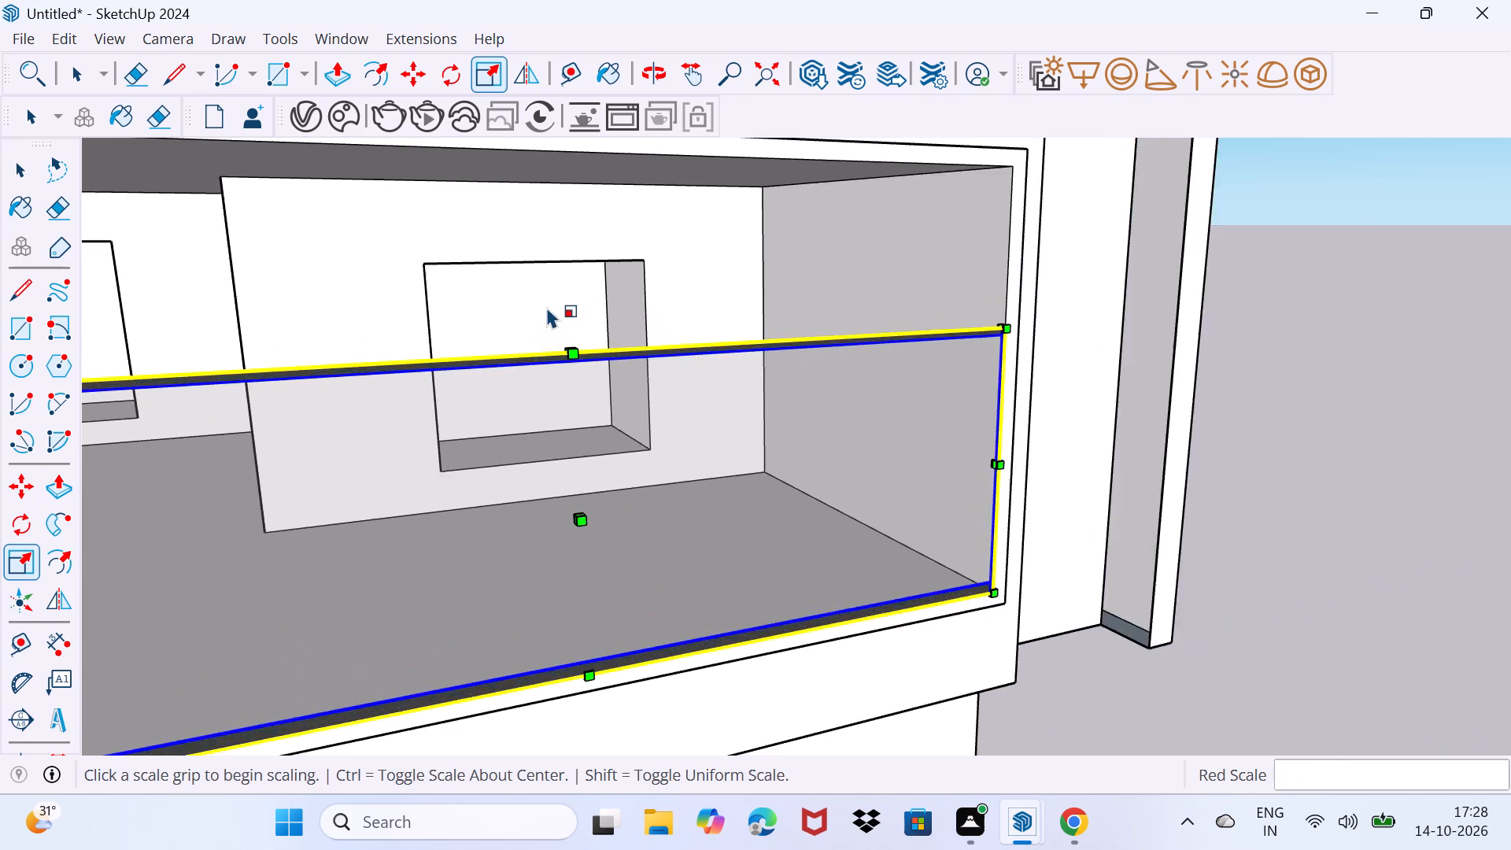
scroll(547, 307, "up", 2)
middle_click_drag(552, 320, 560, 357)
scroll(628, 572, "up", 3)
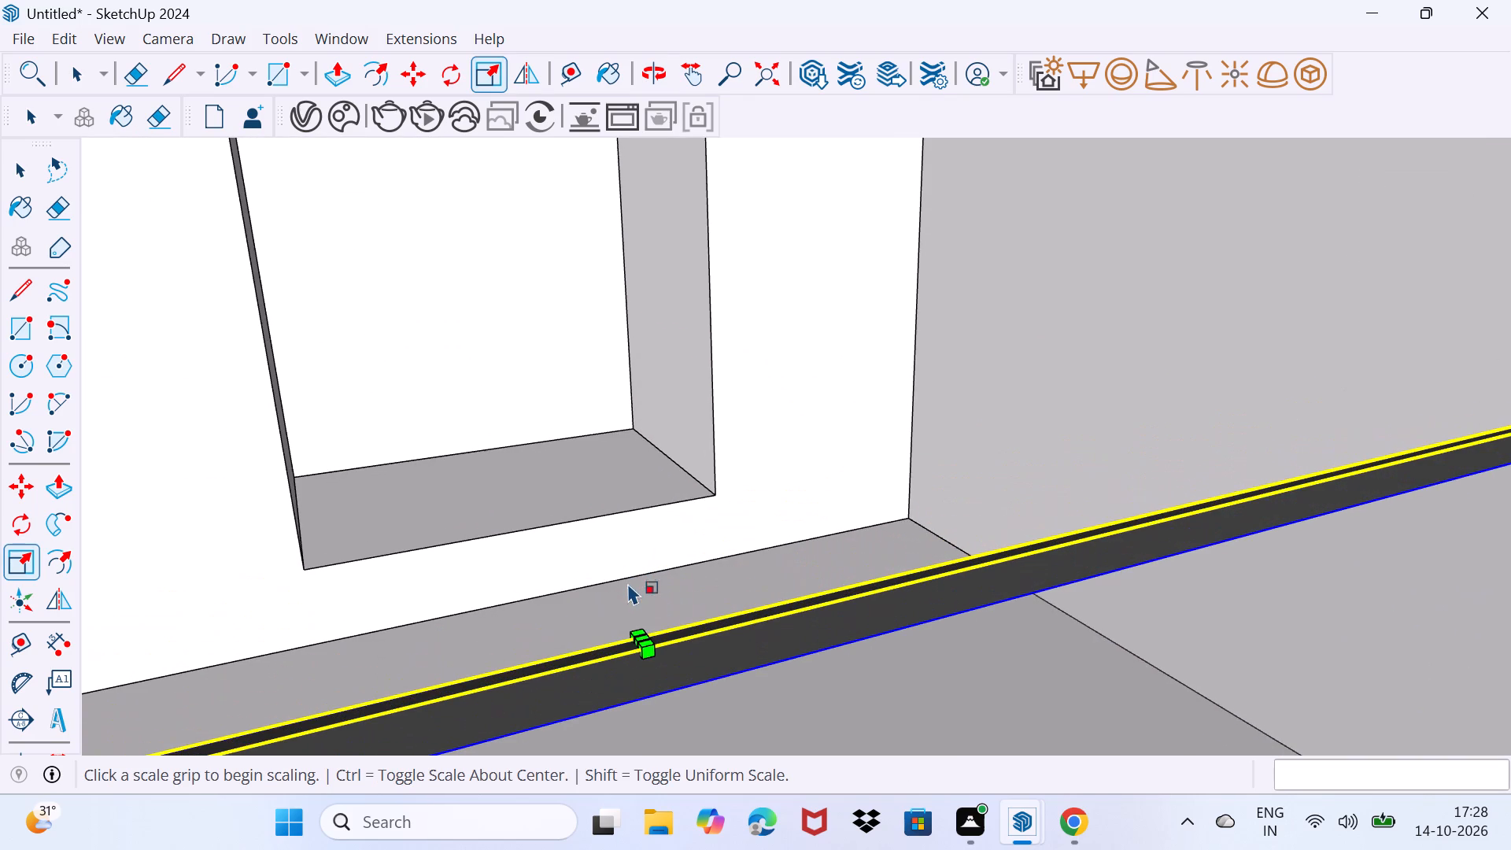
left_click(637, 638)
scroll(682, 433, "down", 2)
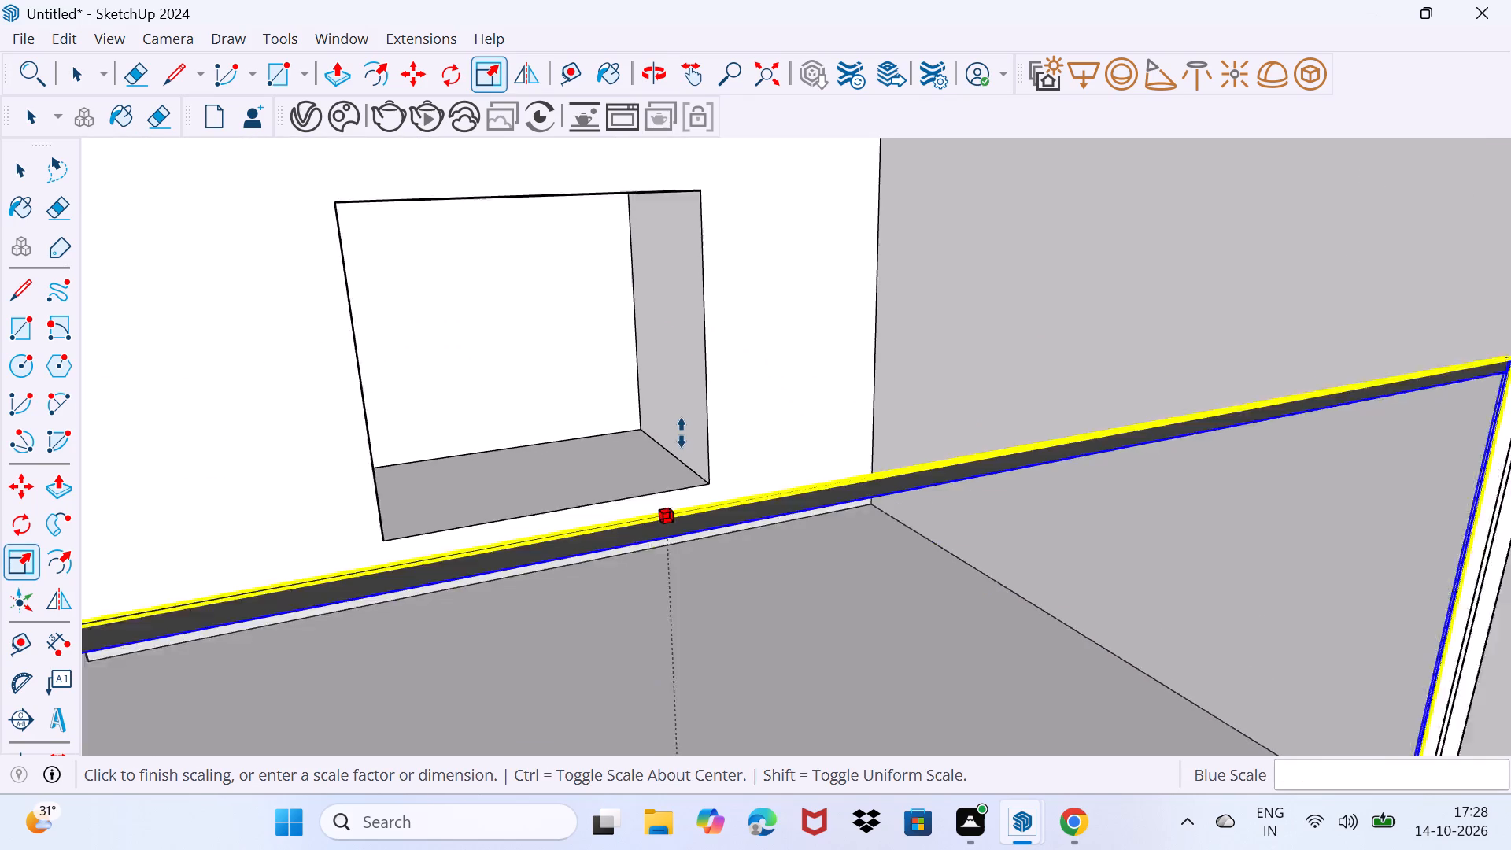
scroll(682, 433, "down", 6)
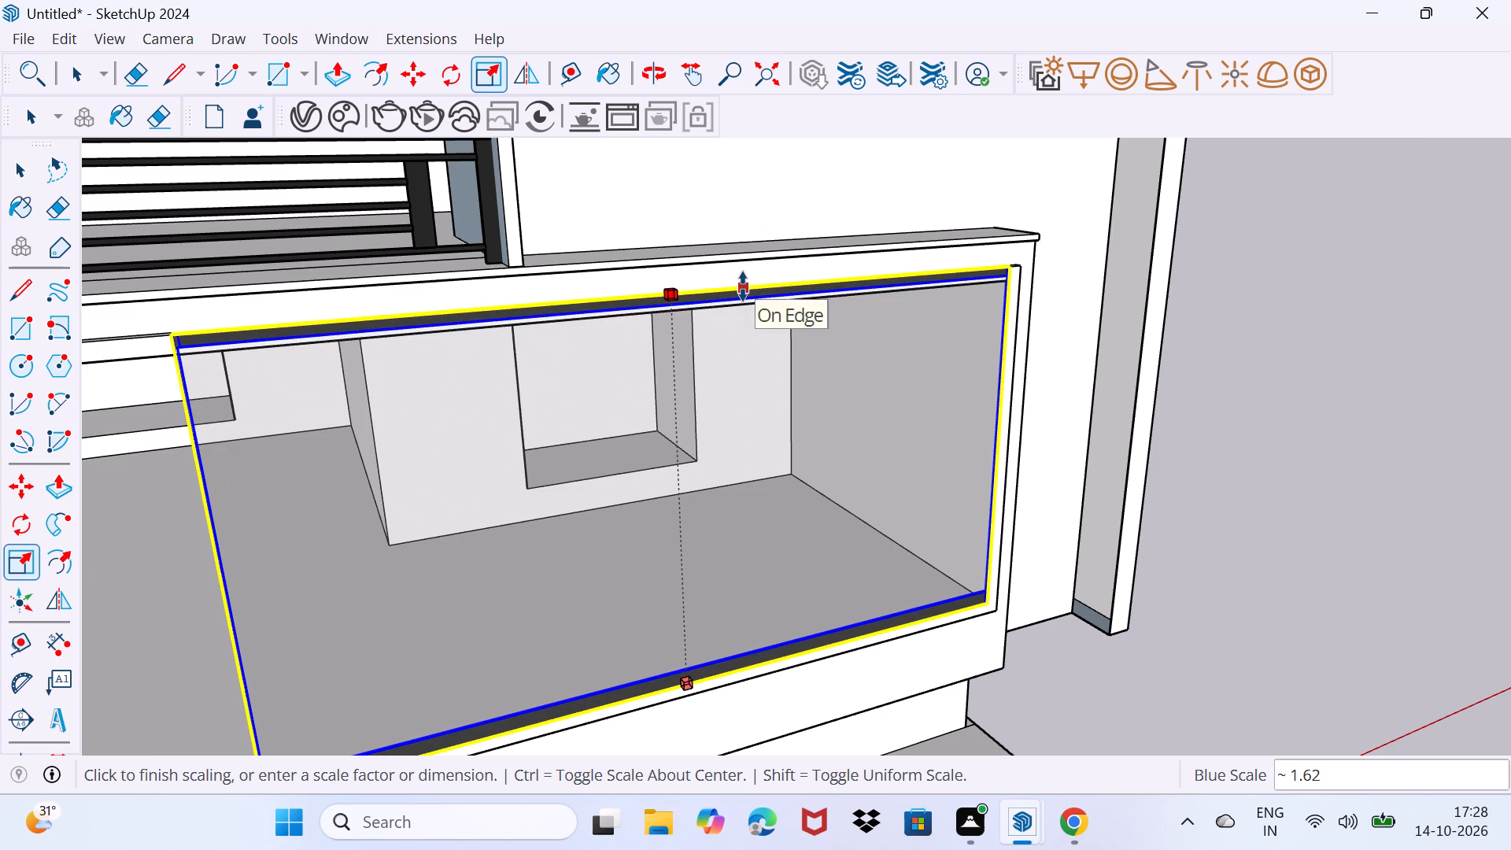
left_click(743, 286)
key("space")
left_click_drag(864, 478, 890, 379)
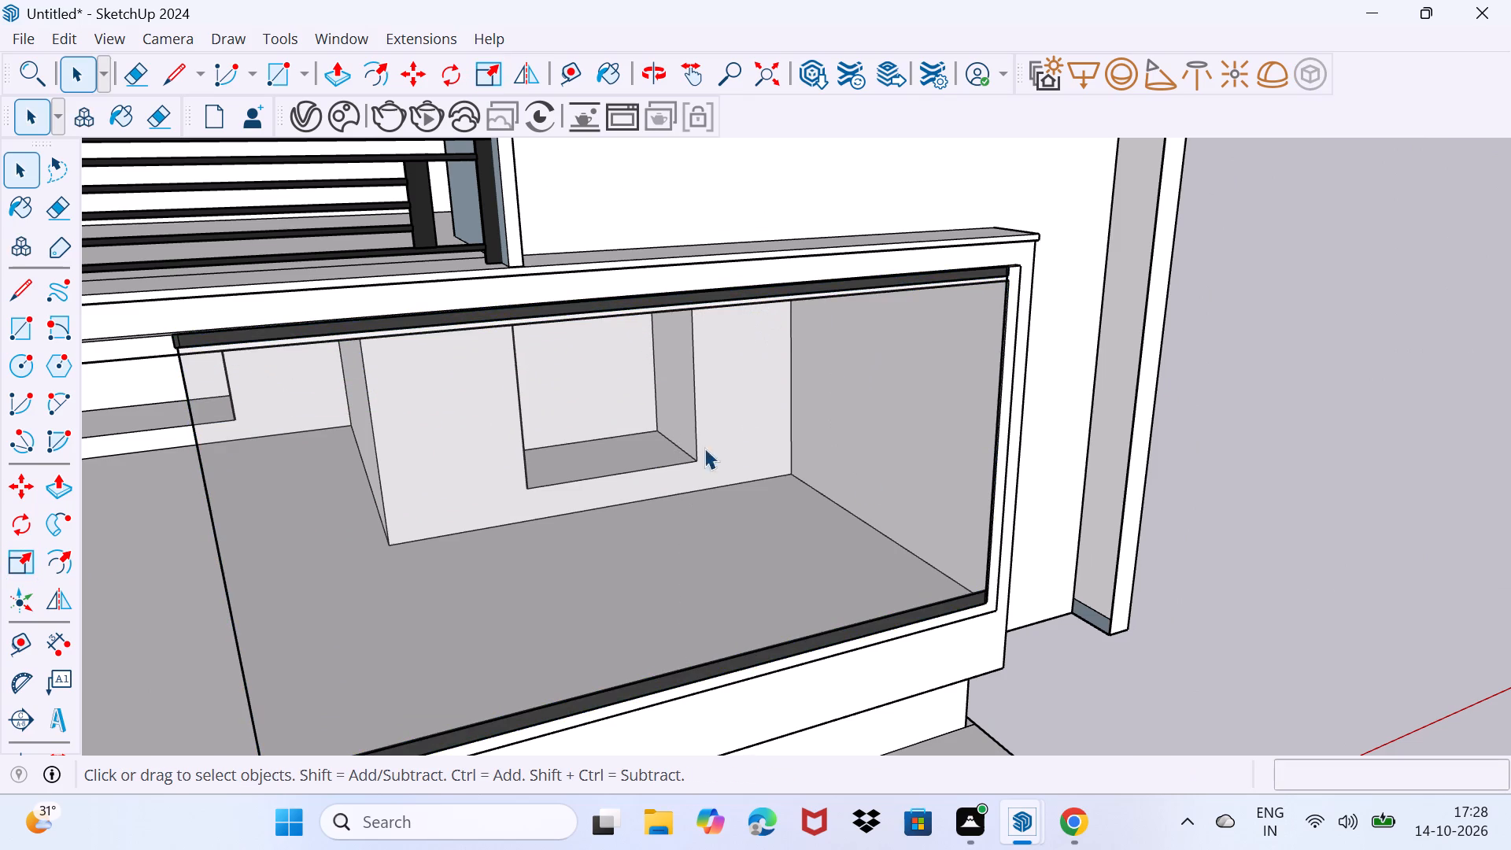
Reopen 3D Warehouse and reposition its window over the model.
middle_click_drag(659, 475, 916, 370)
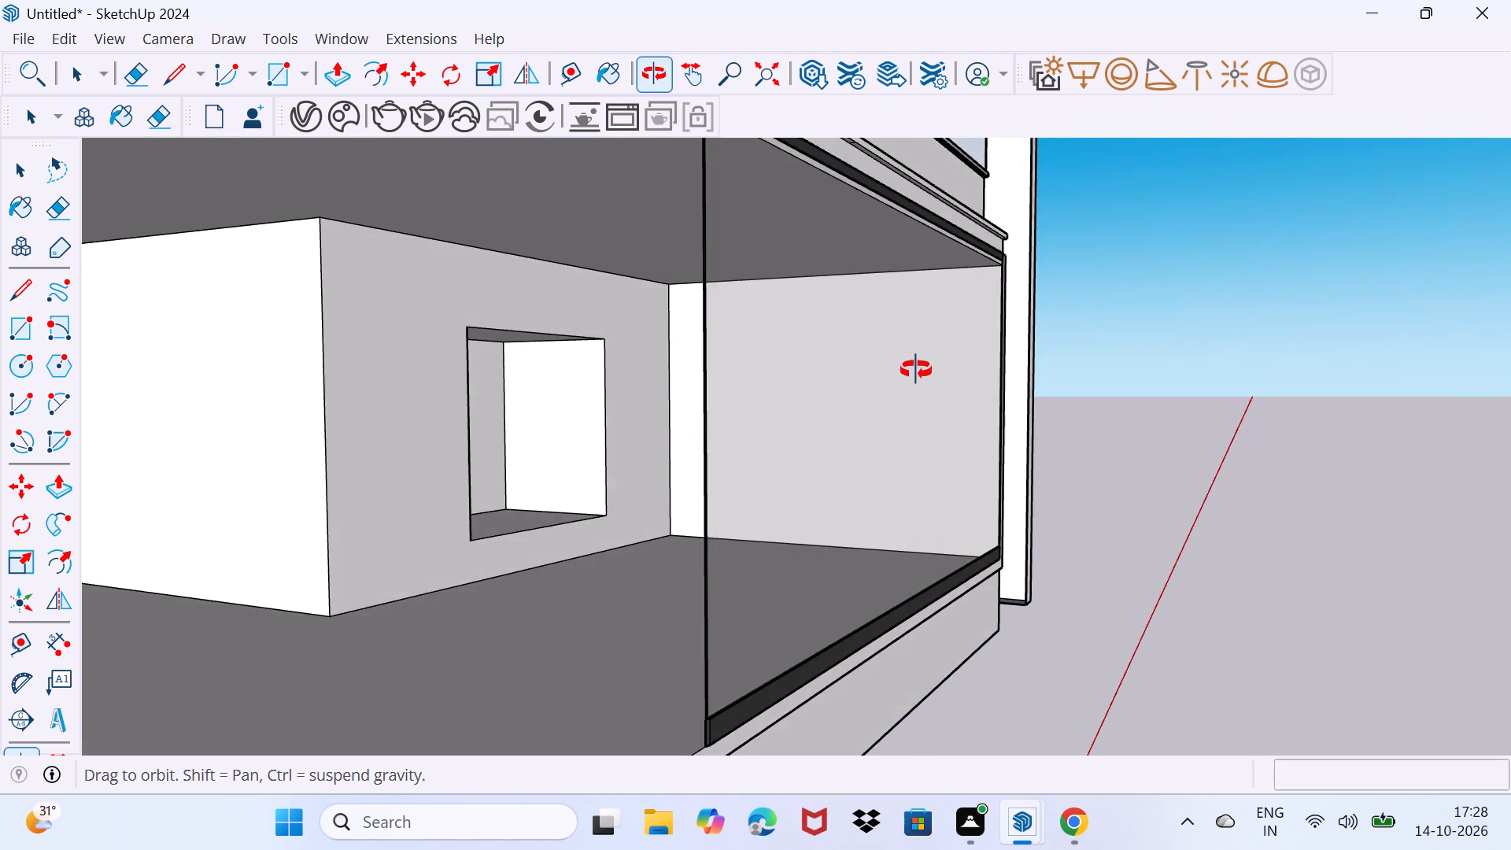
middle_click_drag(916, 370, 790, 441)
scroll(535, 419, "down", 17)
middle_click_drag(657, 457, 644, 466)
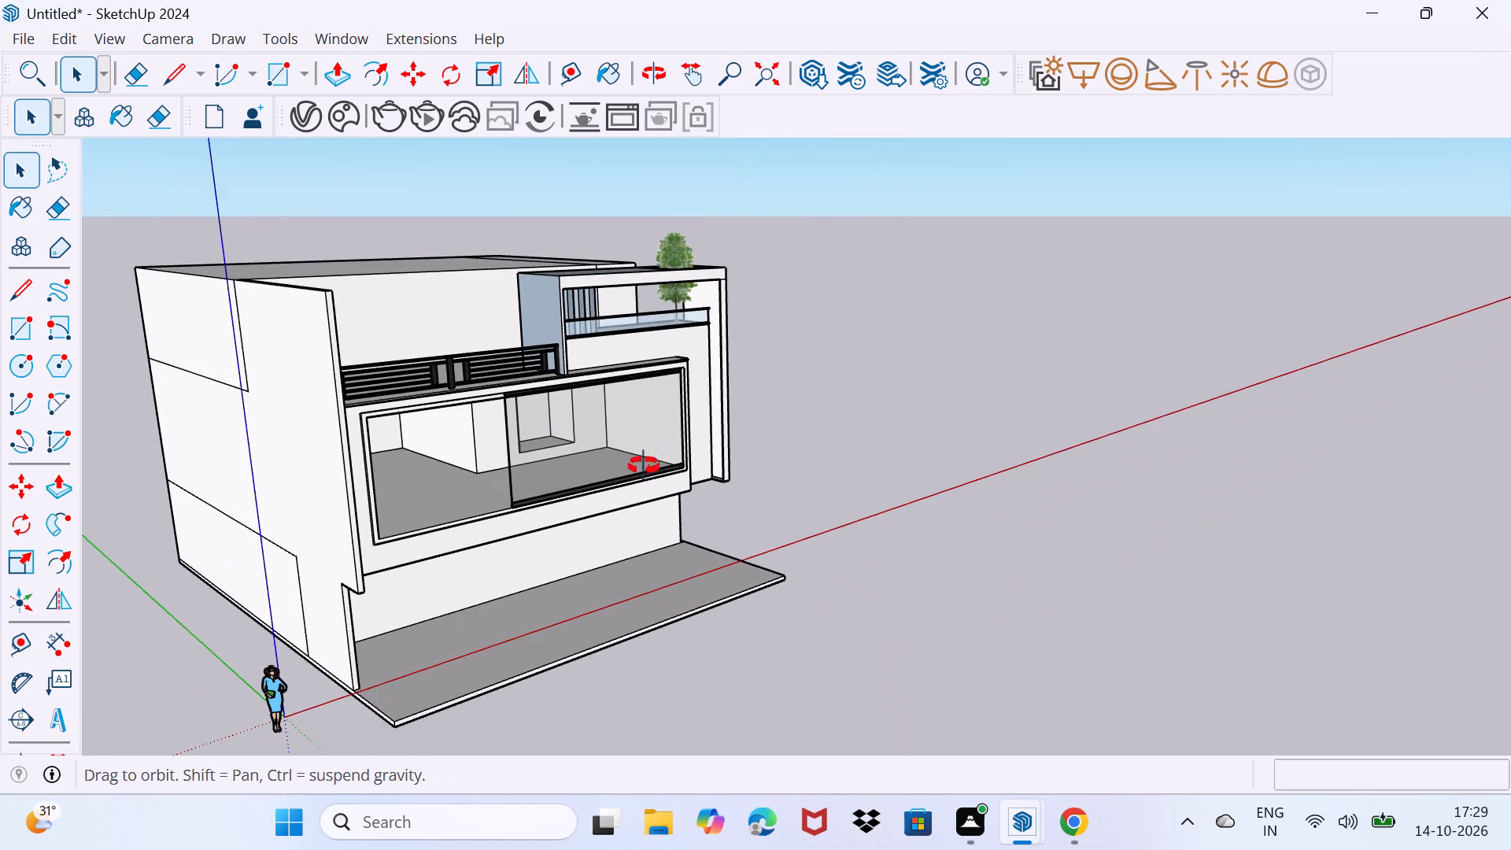
middle_click_drag(644, 466, 467, 443)
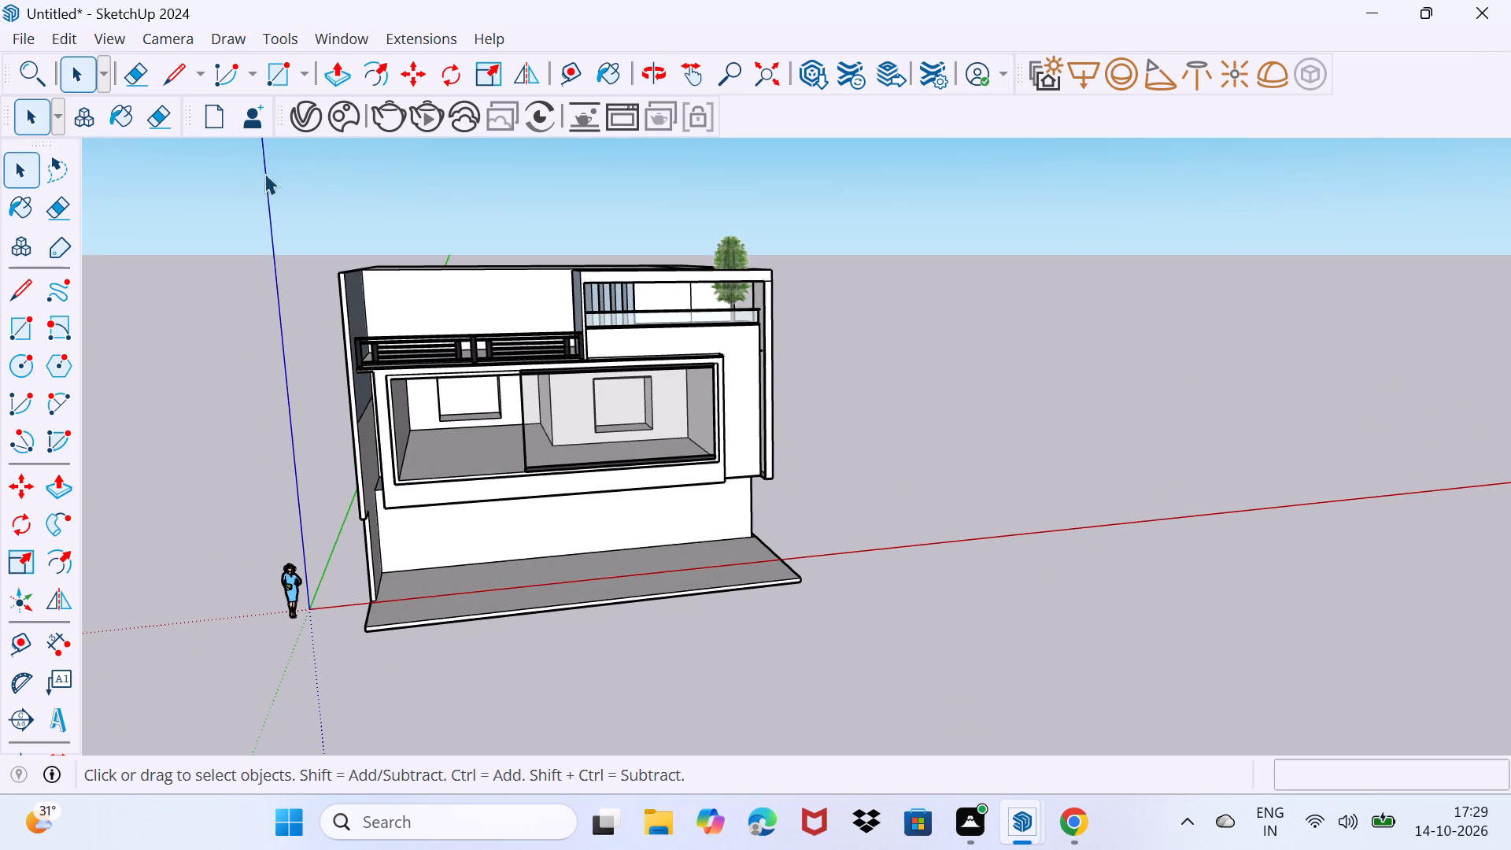
left_click(334, 27)
left_click(408, 221)
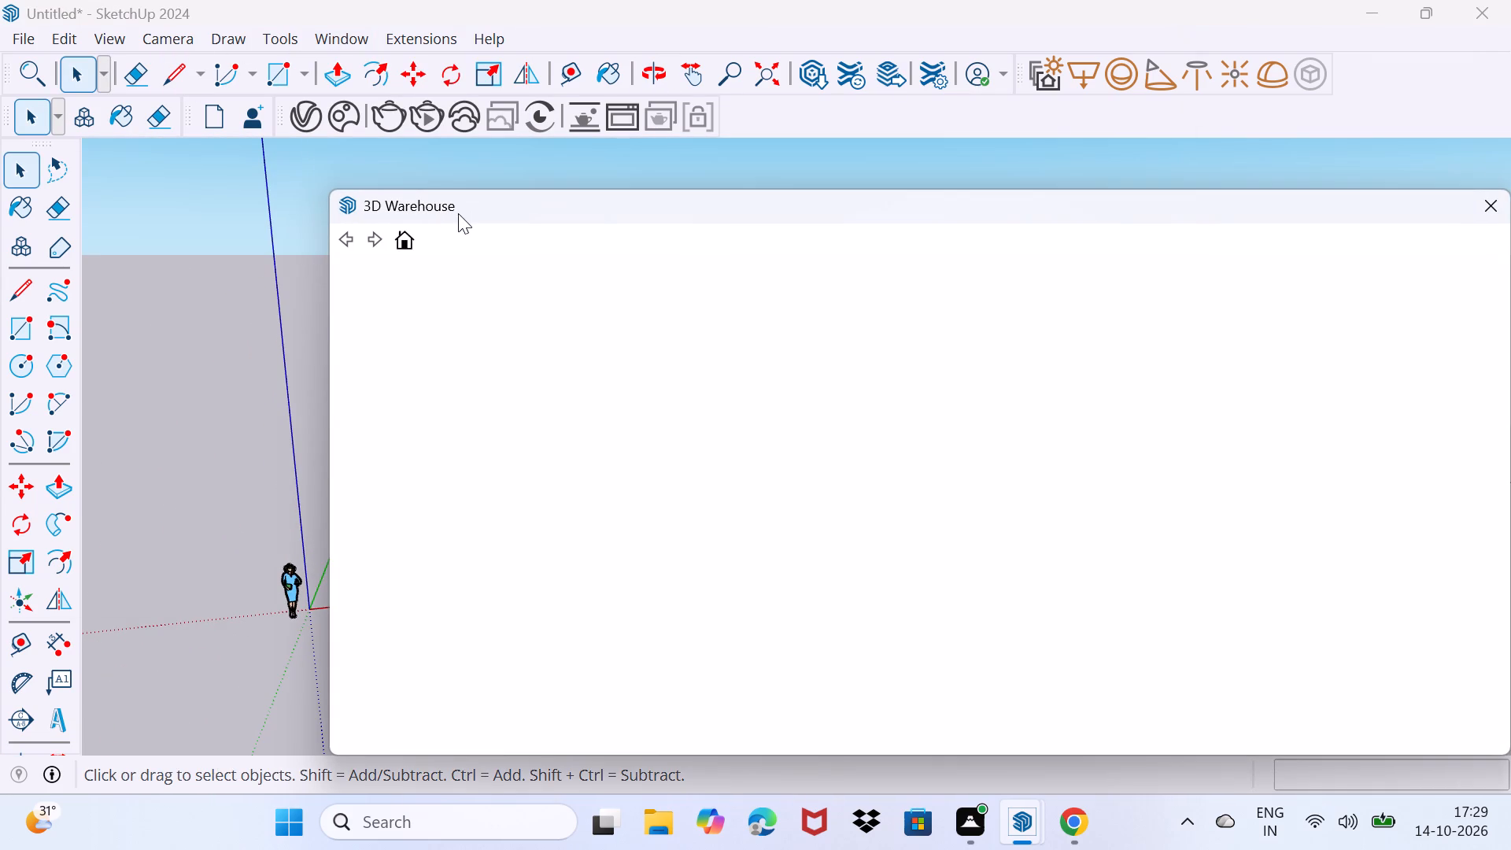
left_click_drag(500, 204, 322, 225)
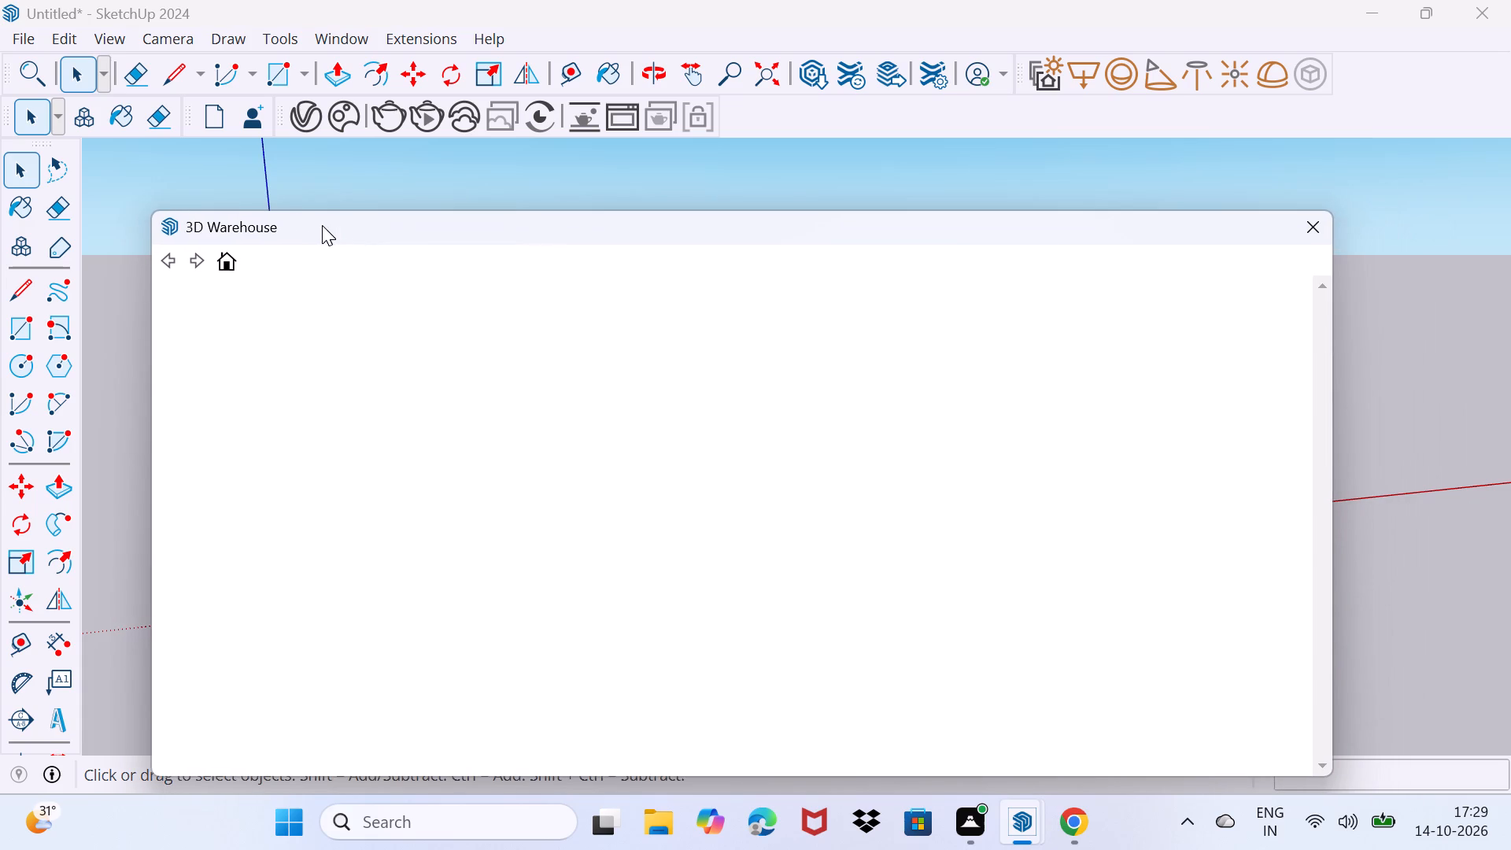
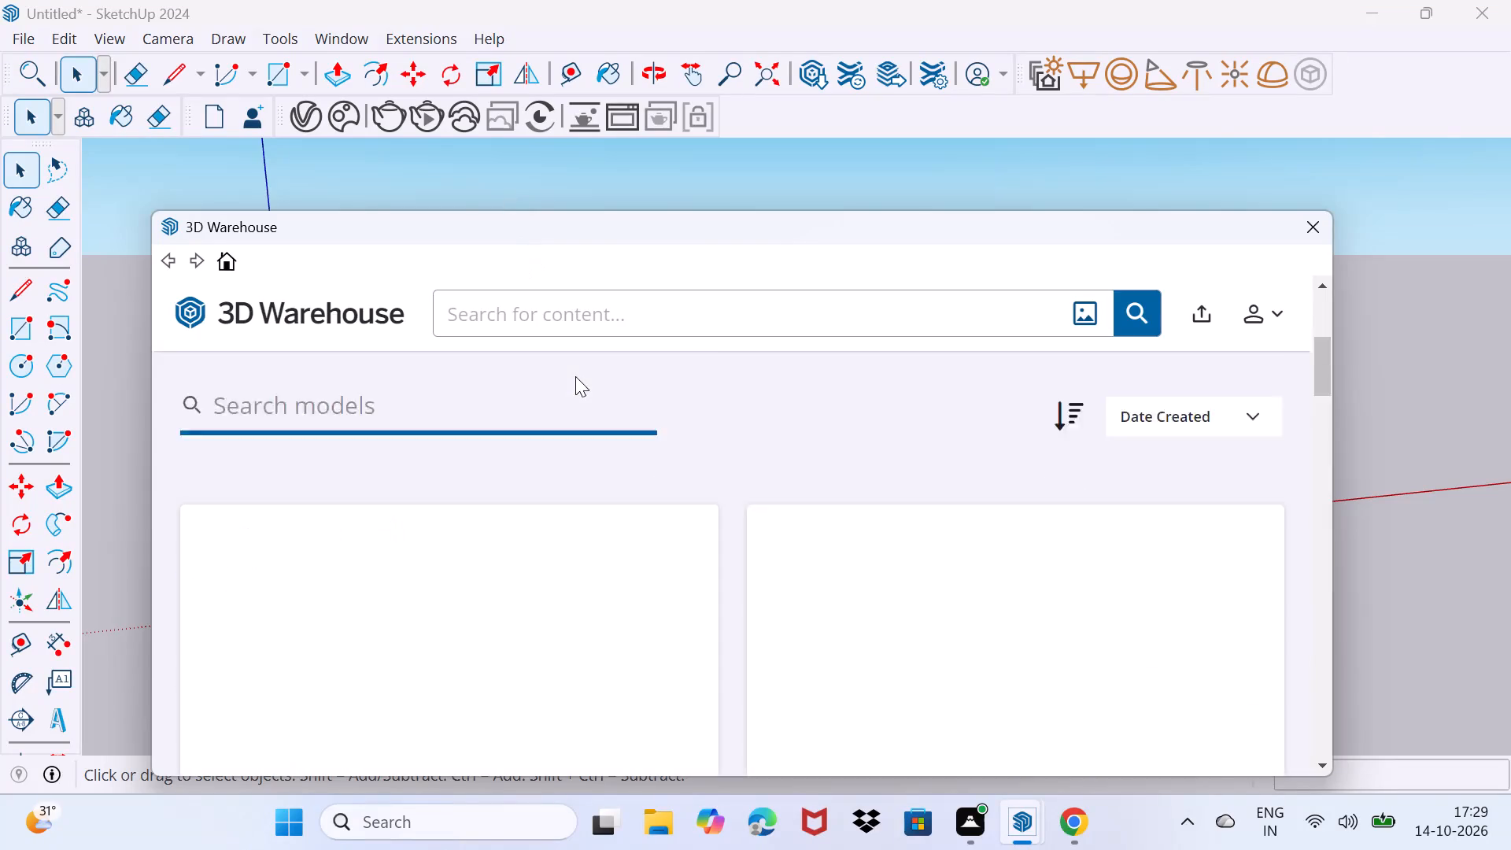
Search 3D Warehouse for "window".
scroll(575, 376, "up", 4)
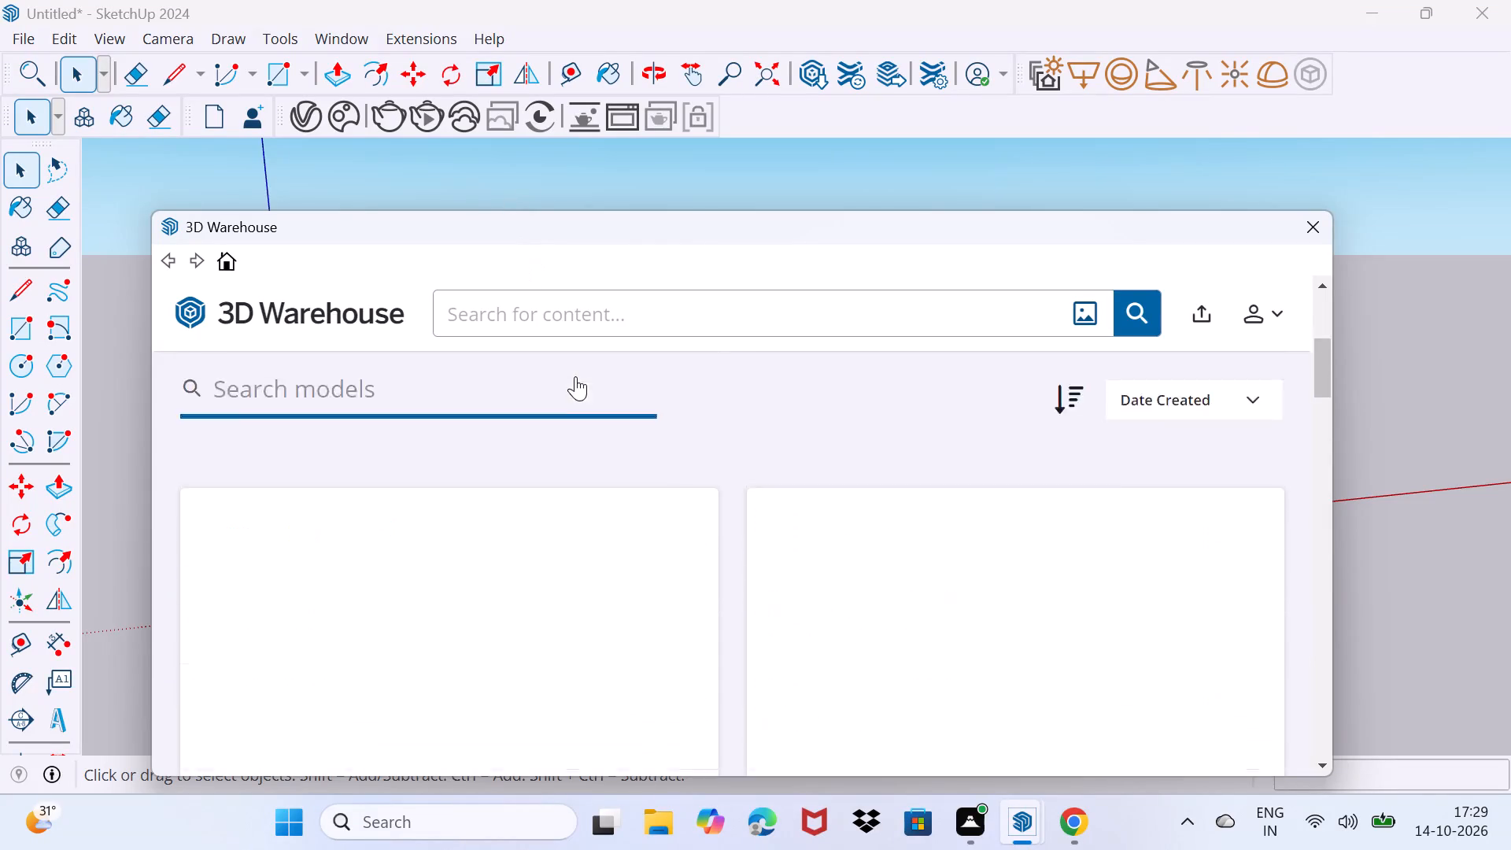
left_click(590, 320)
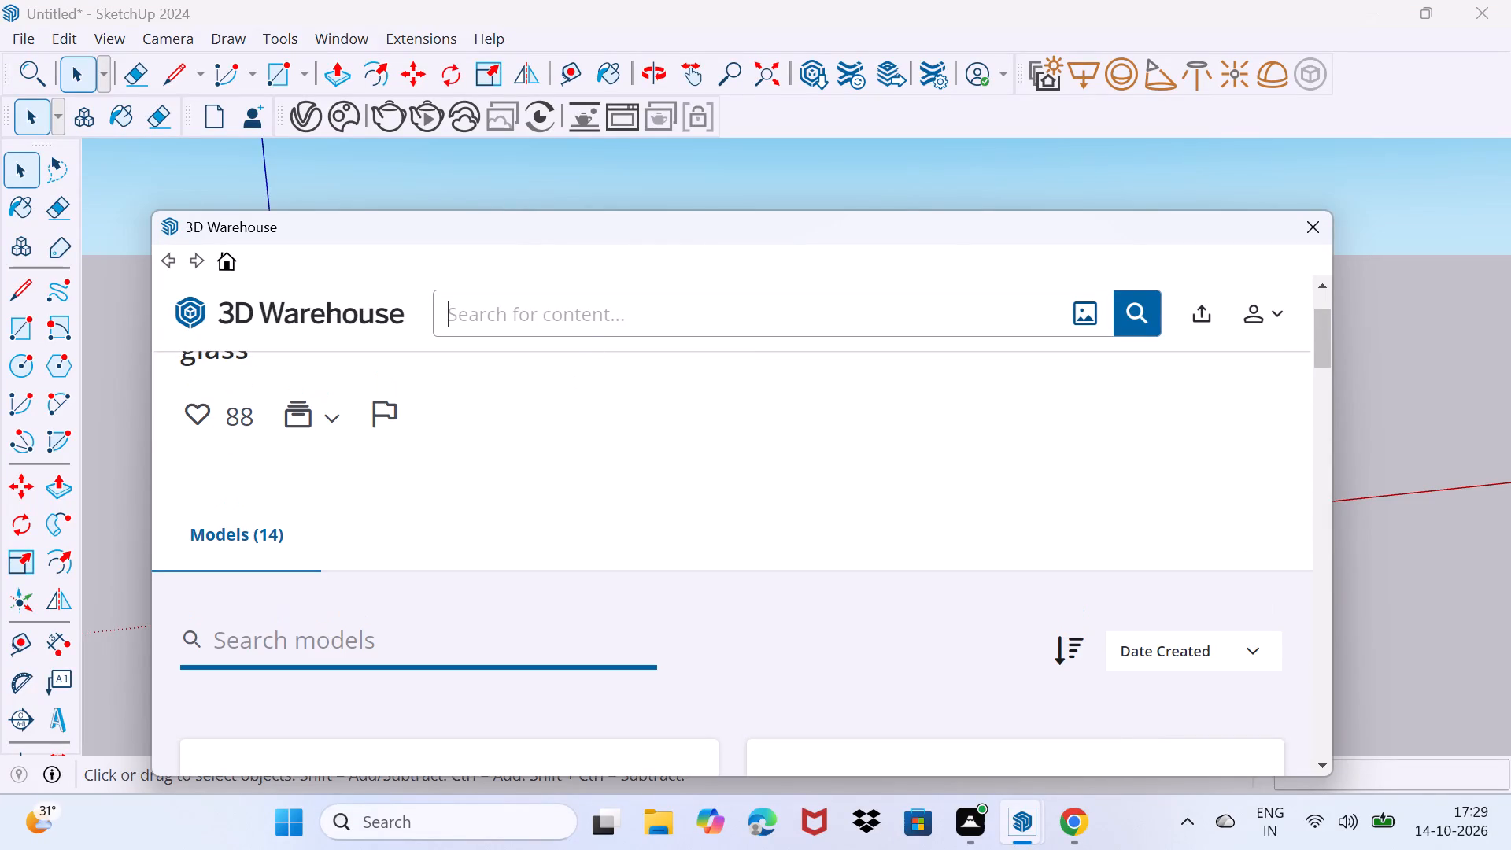
type("windoe")
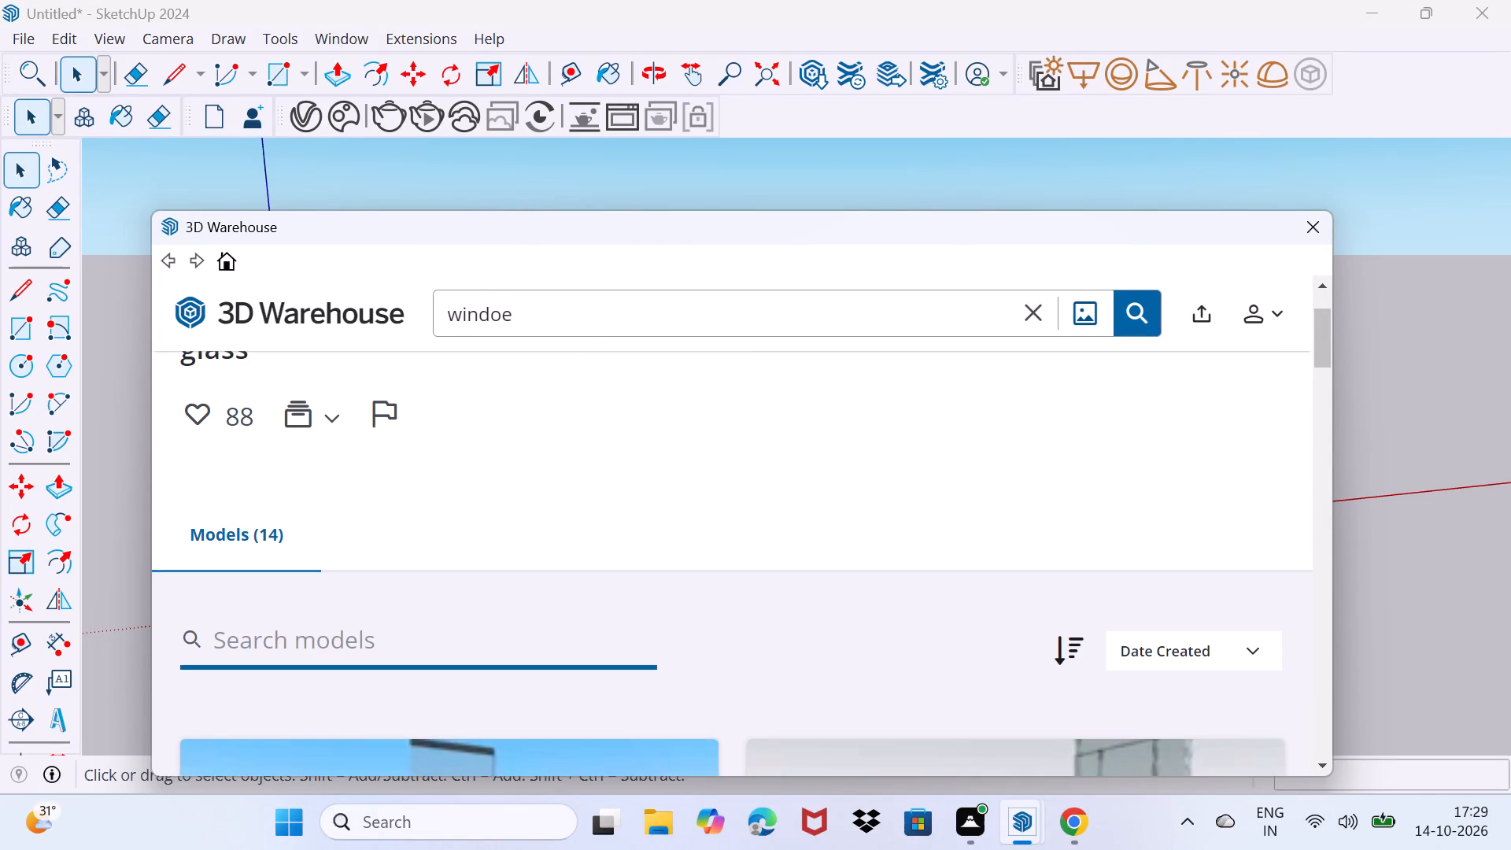
key("BackSpace")
key("w")
key("Return")
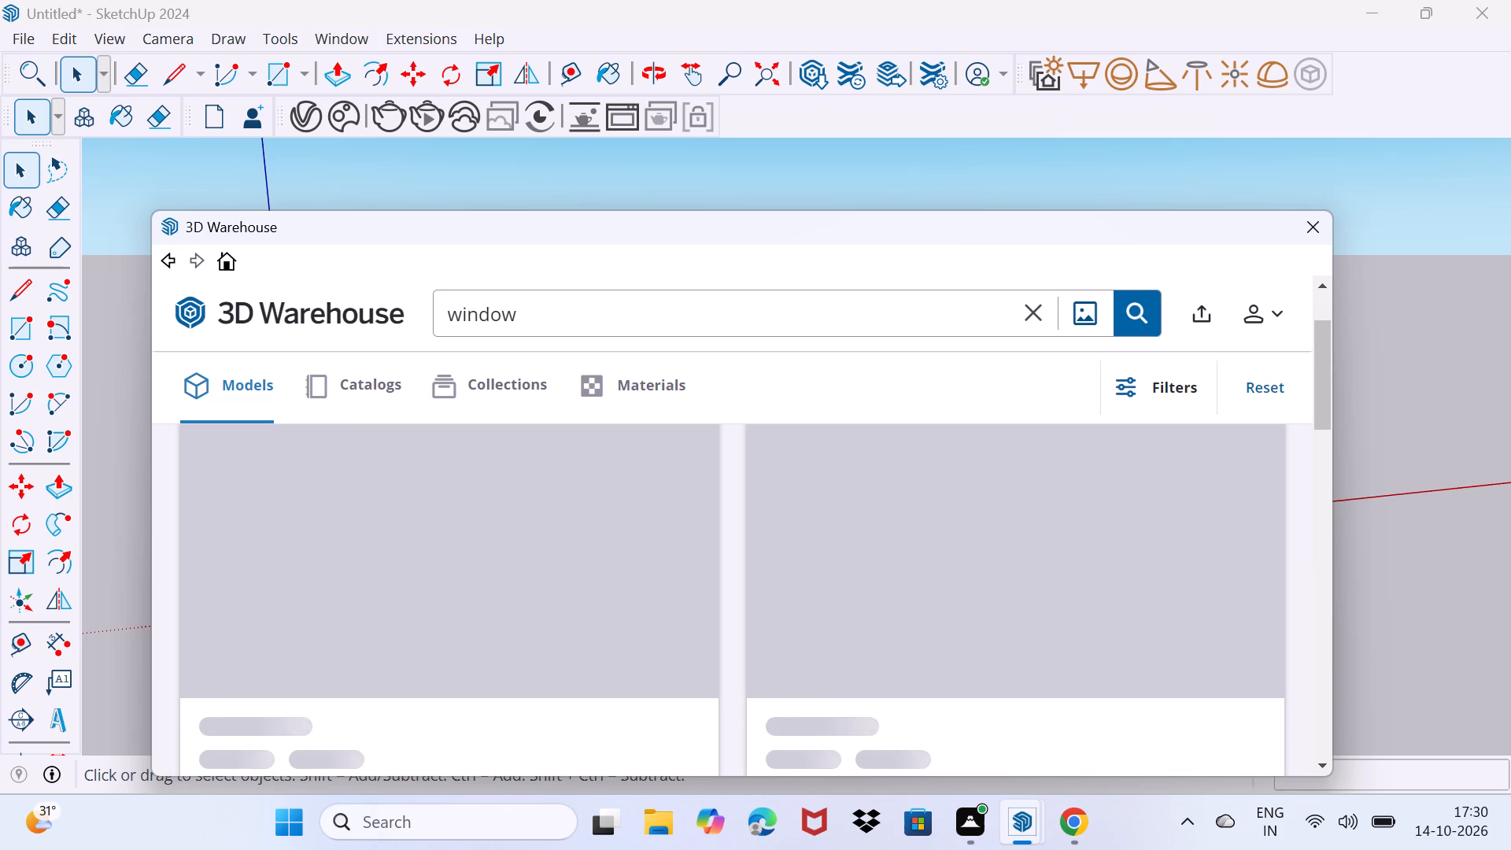
Browse the window models in the search results for one that suits the house.
scroll(590, 322, "down", 2)
scroll(612, 678, "up", 6)
scroll(613, 677, "down", 2)
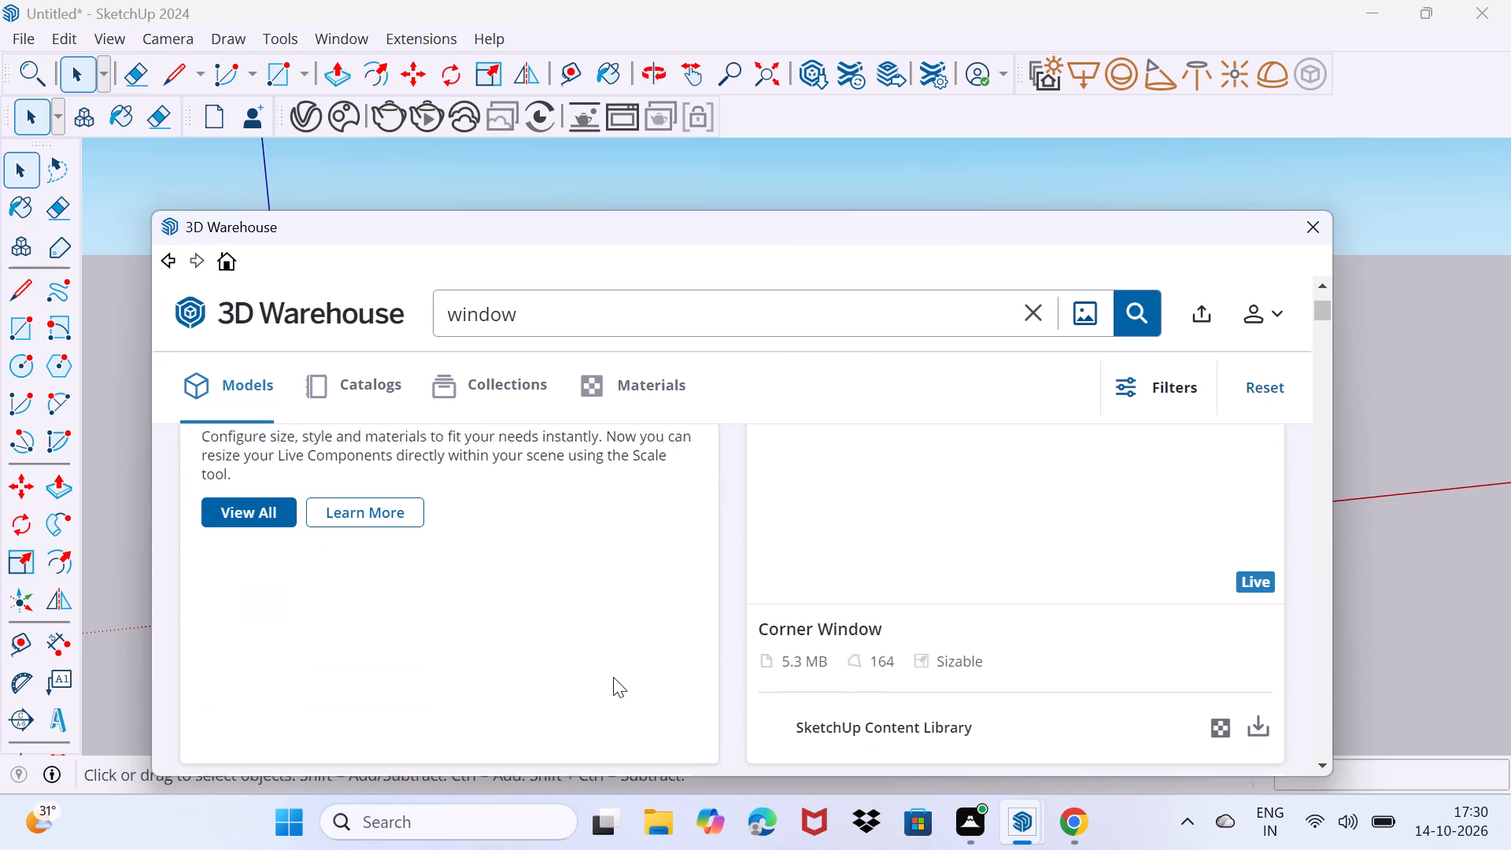
scroll(614, 674, "down", 4)
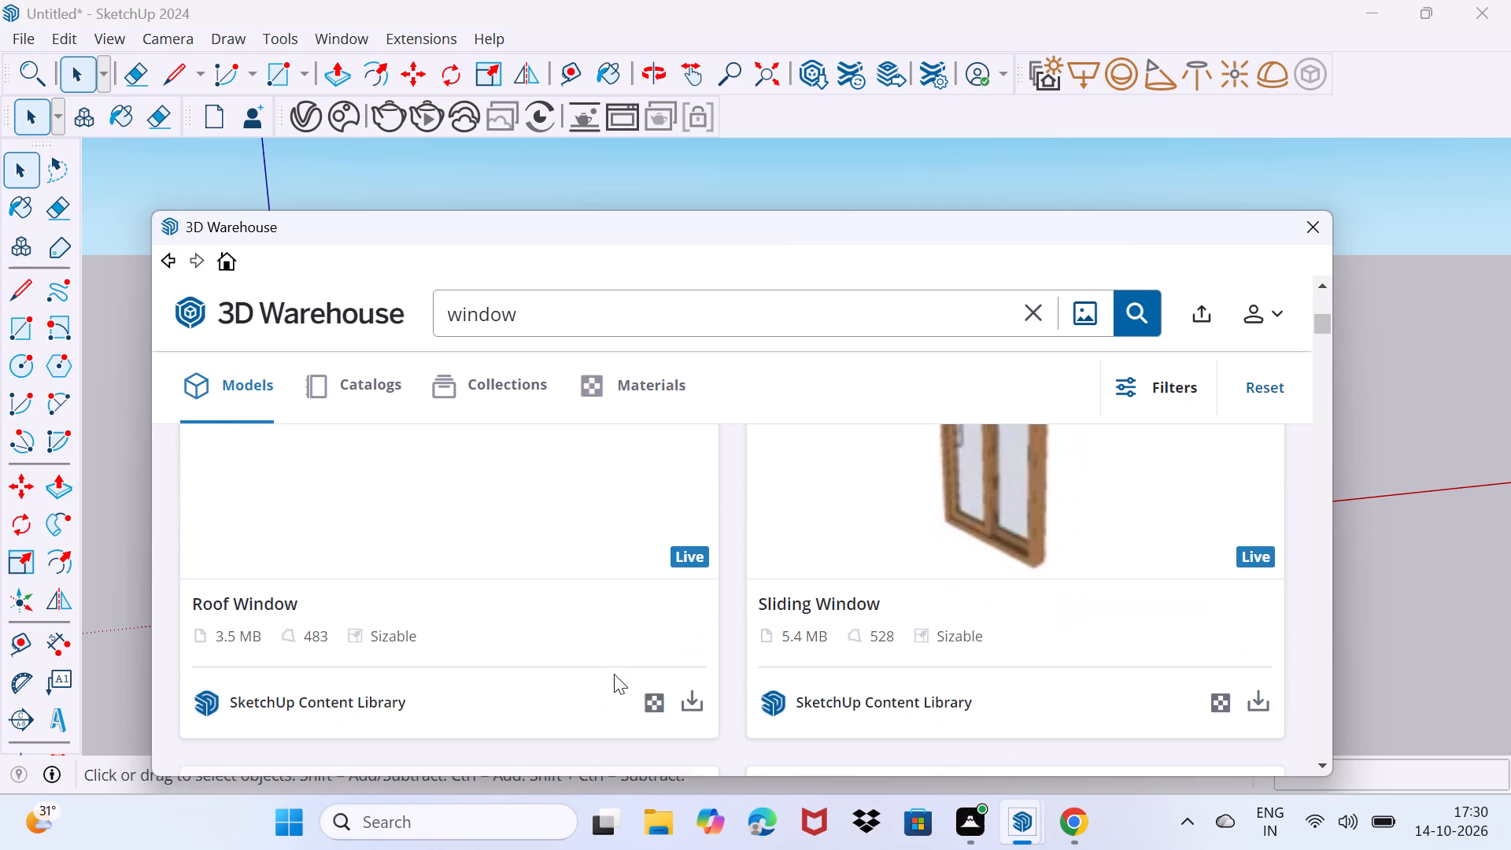
scroll(632, 654, "down", 1)
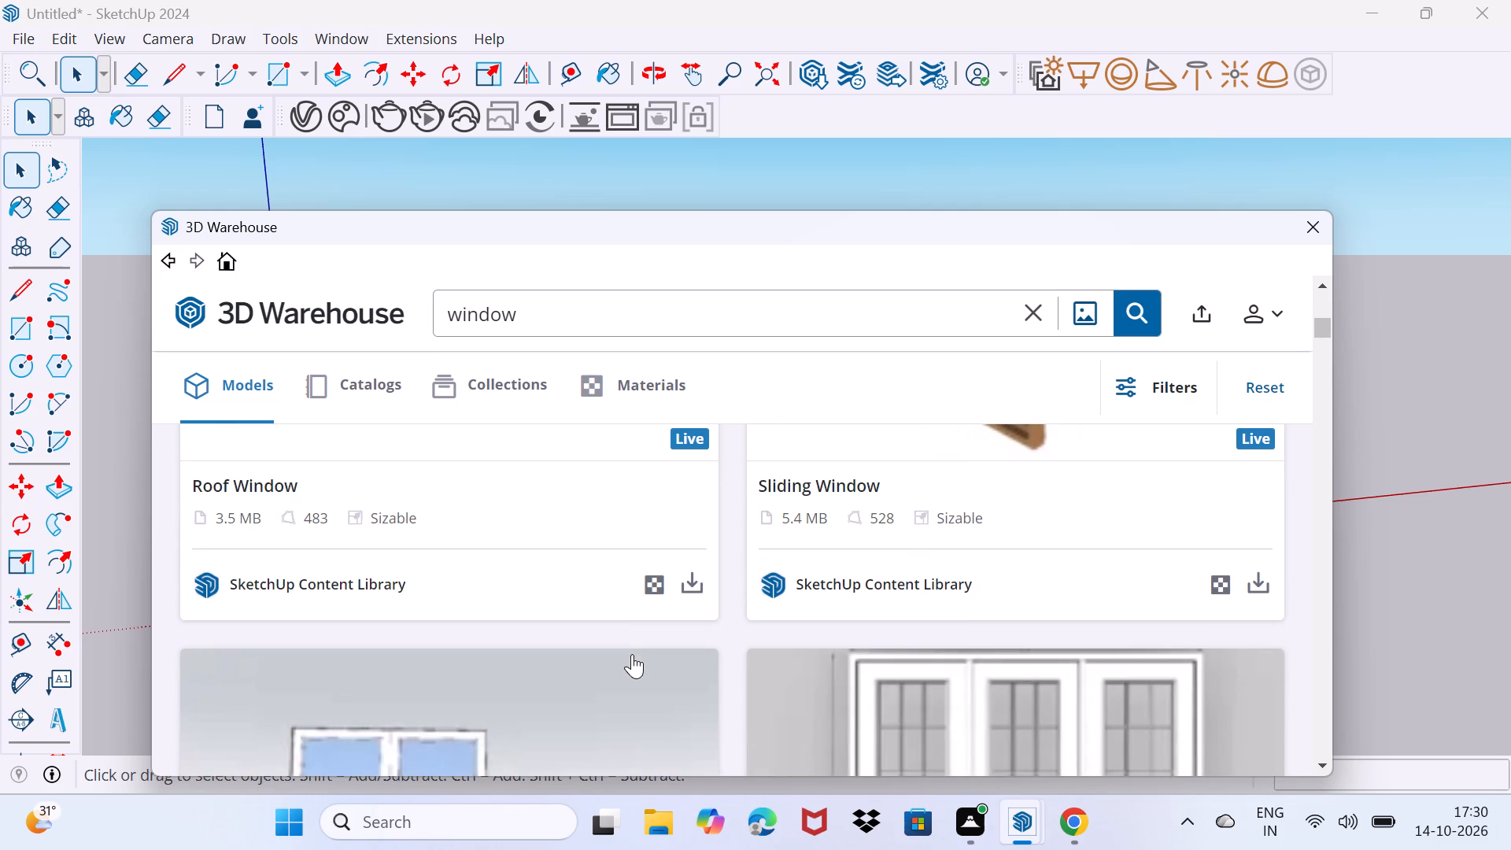
scroll(606, 565, "down", 6)
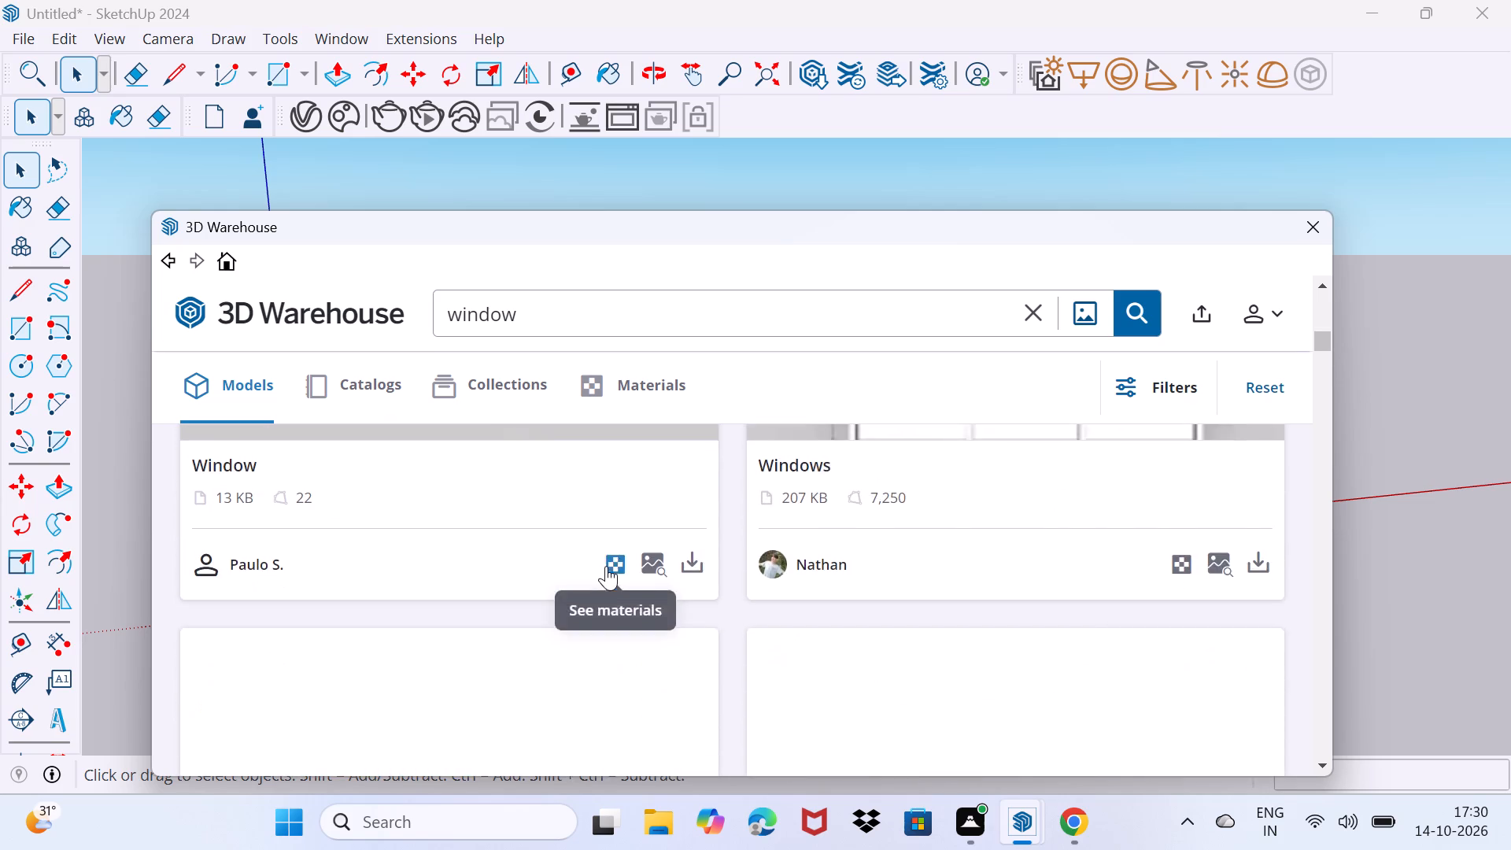
scroll(606, 566, "down", 2)
scroll(606, 566, "up", 2)
scroll(606, 566, "down", 6)
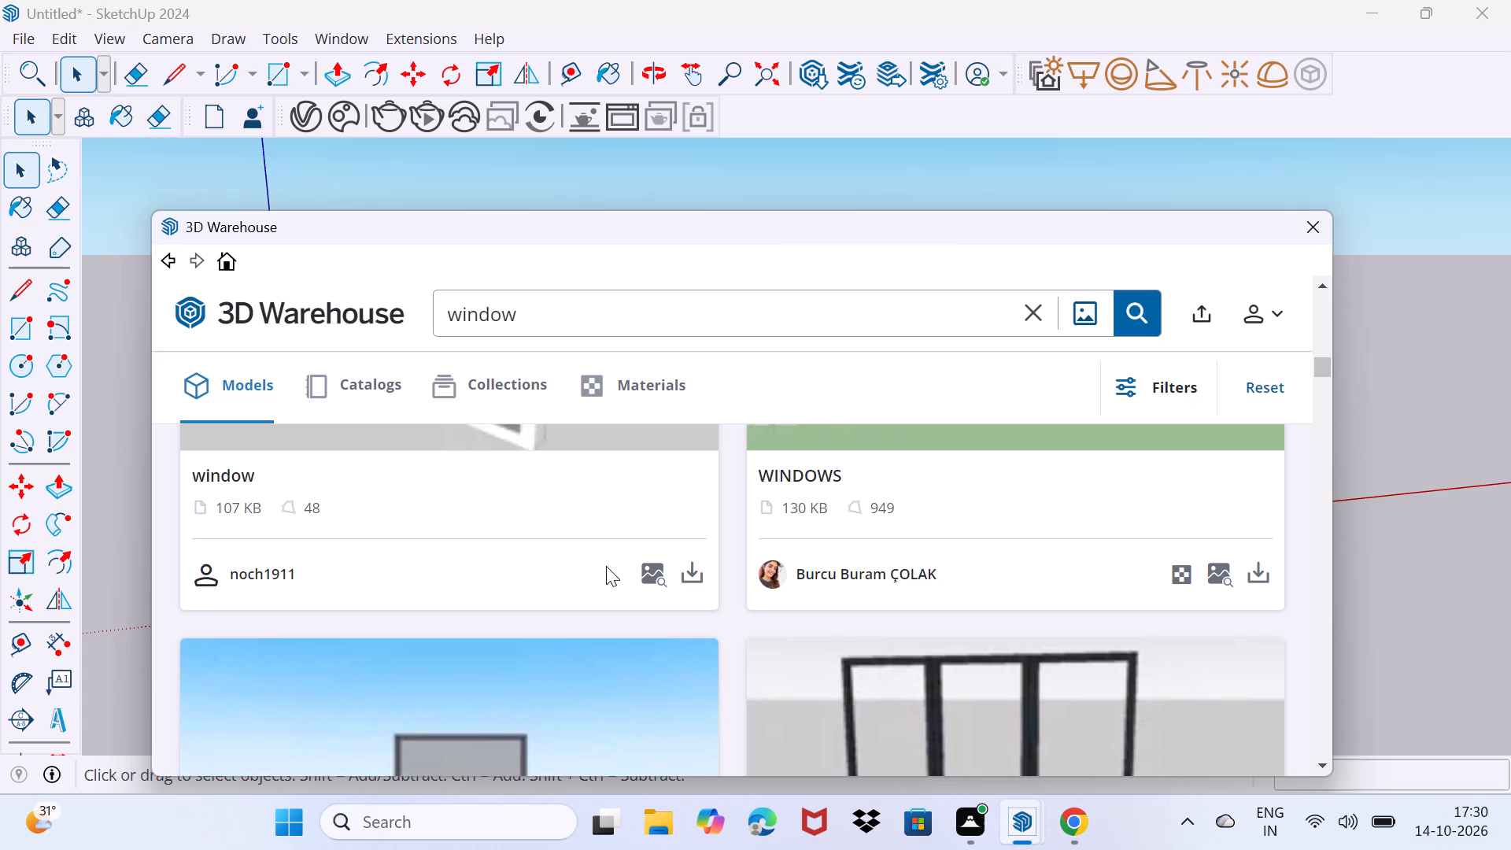
scroll(606, 566, "down", 3)
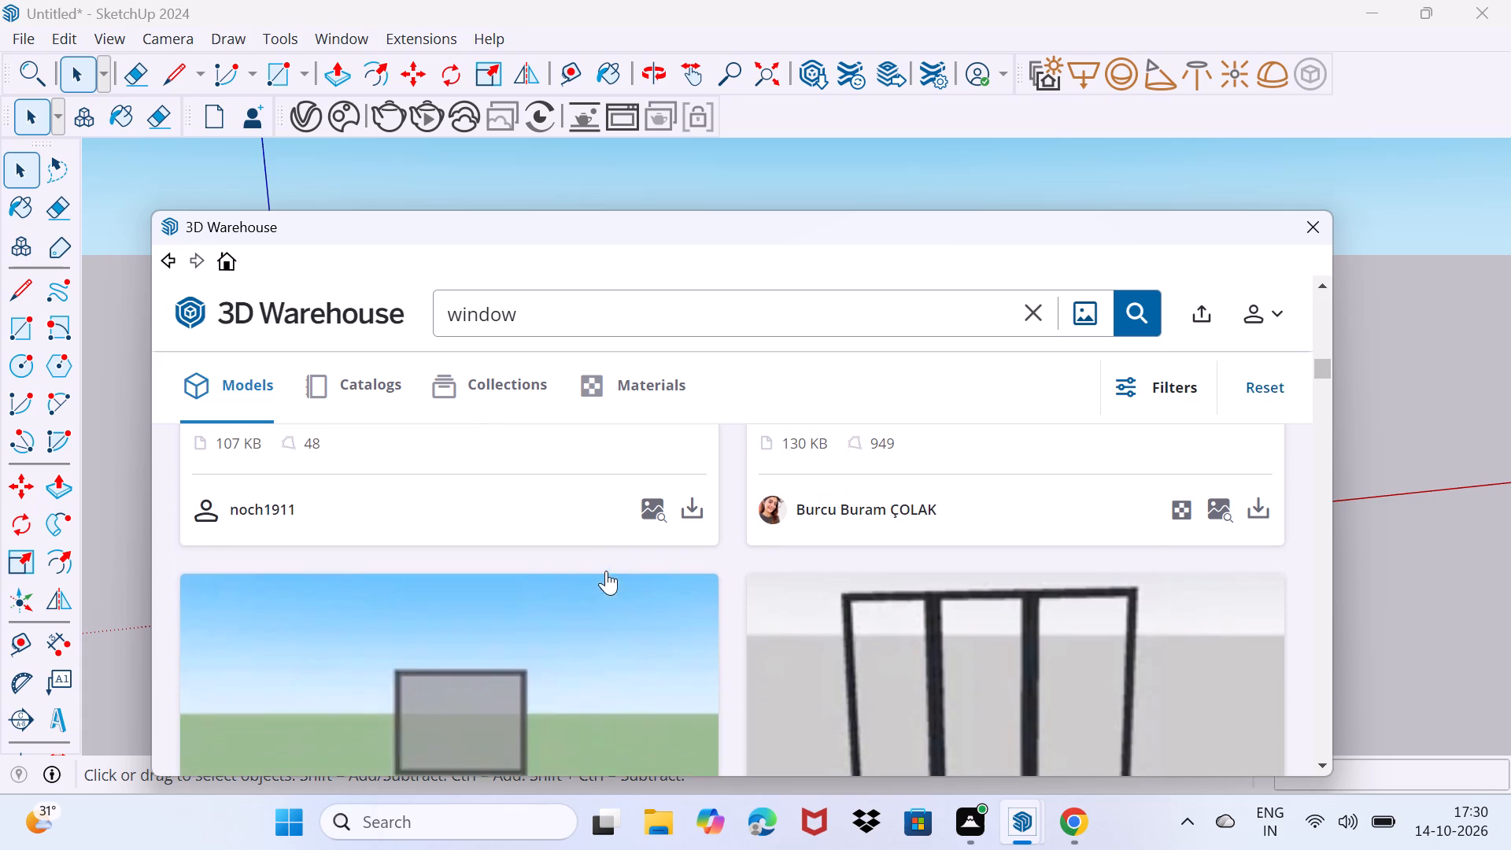
scroll(606, 571, "down", 3)
scroll(606, 571, "up", 1)
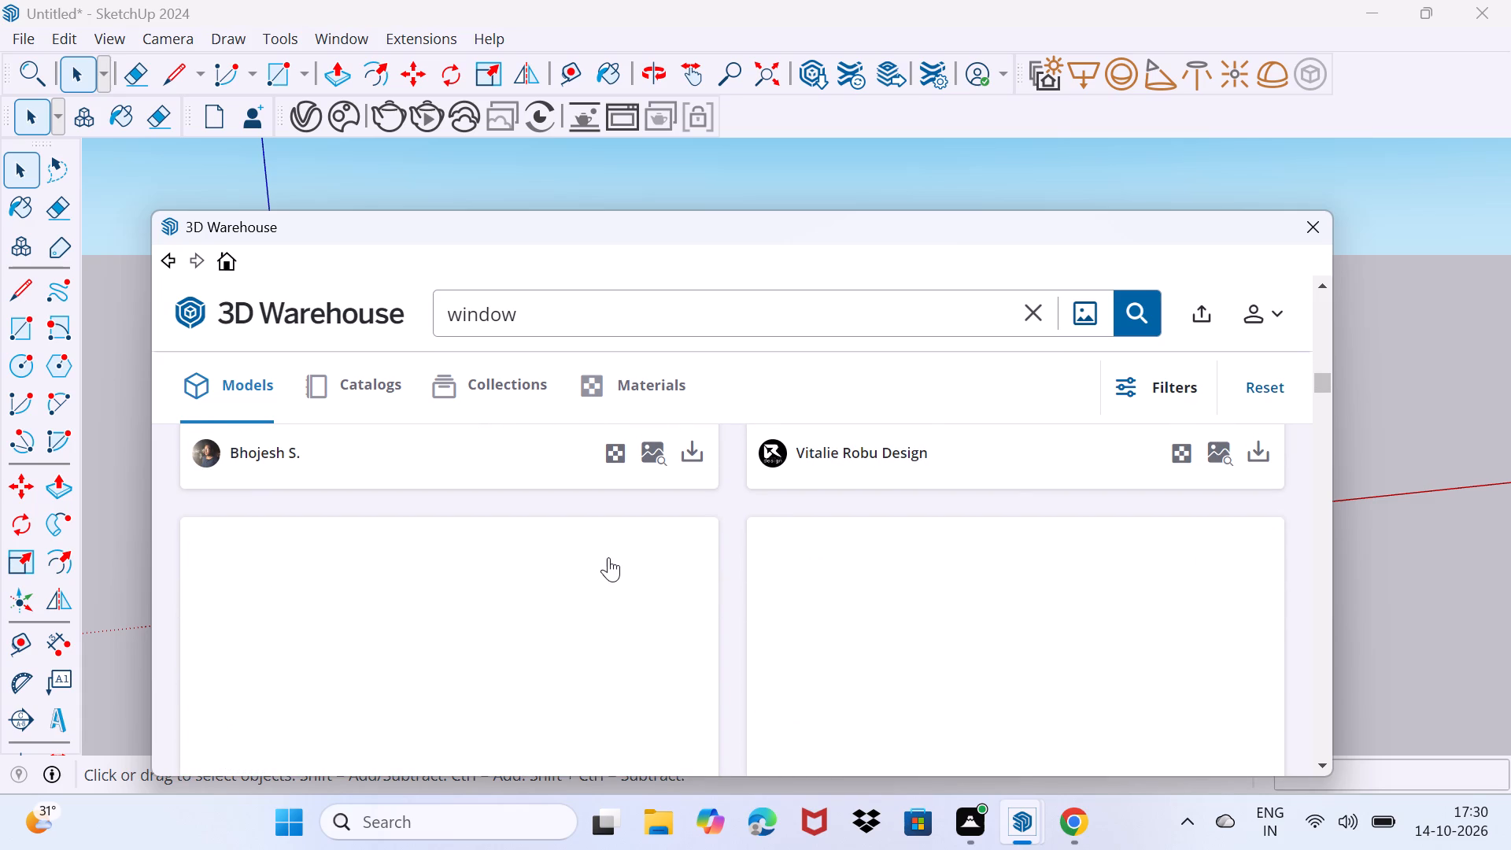
scroll(608, 556, "down", 3)
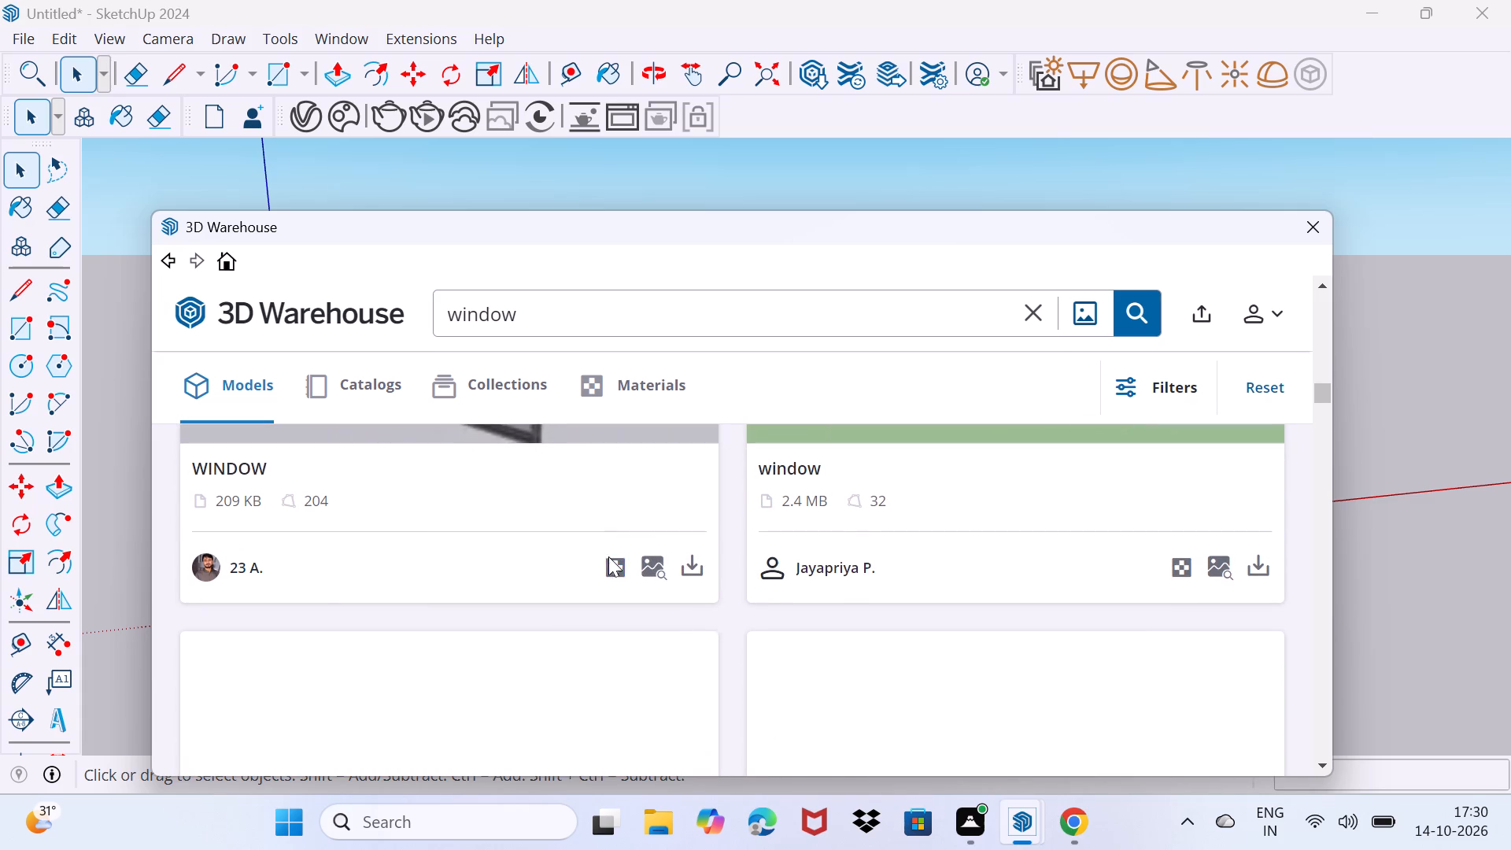
Load the 209 KB WINDOW model directly into the scene and place it on the ground beside the house, near the red axis.
left_click(691, 571)
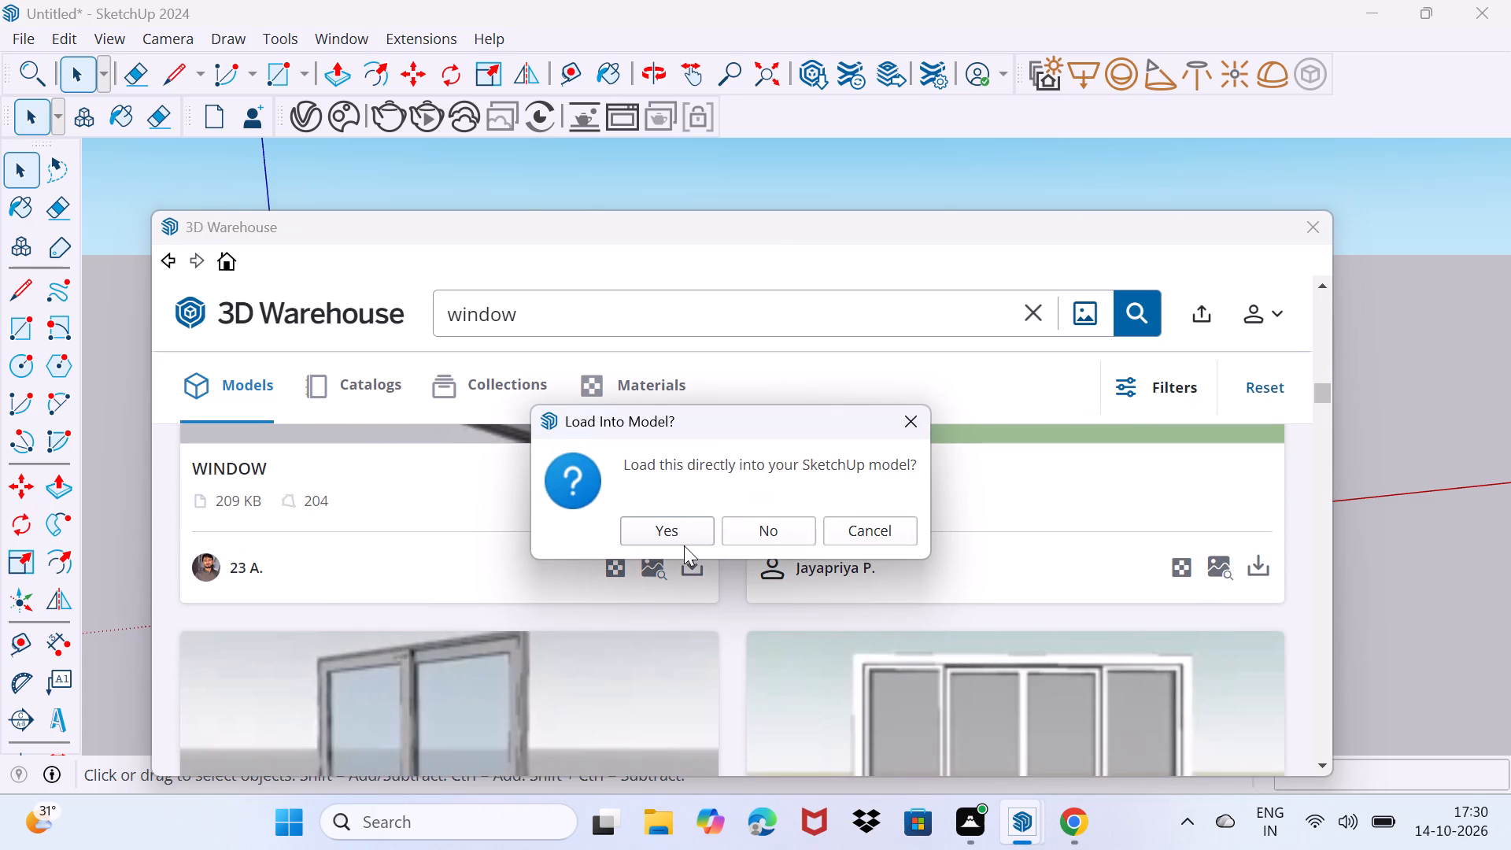
left_click(684, 545)
left_click(685, 534)
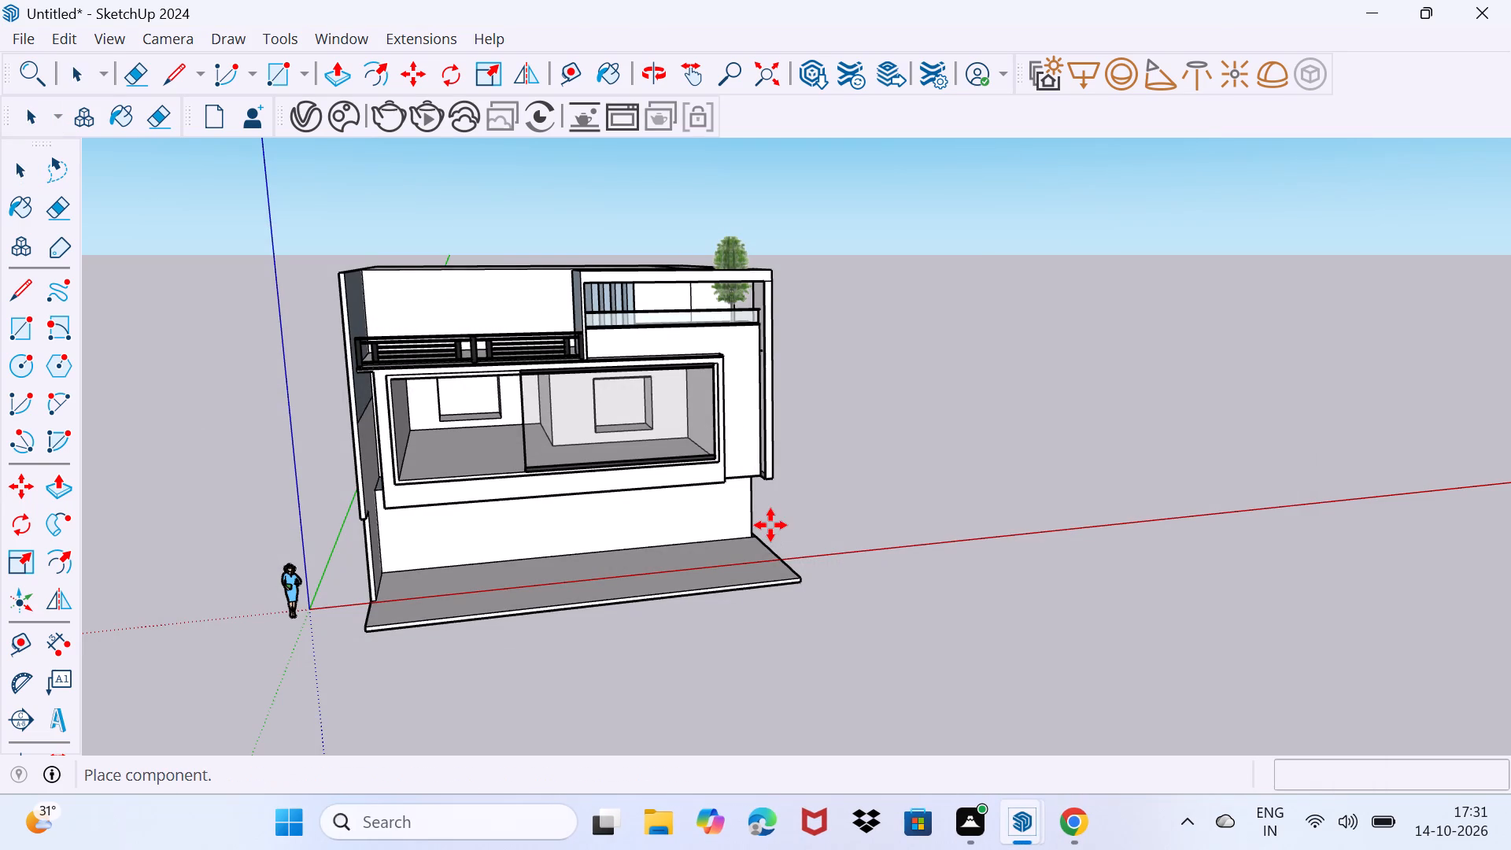
scroll(832, 560, "up", 2)
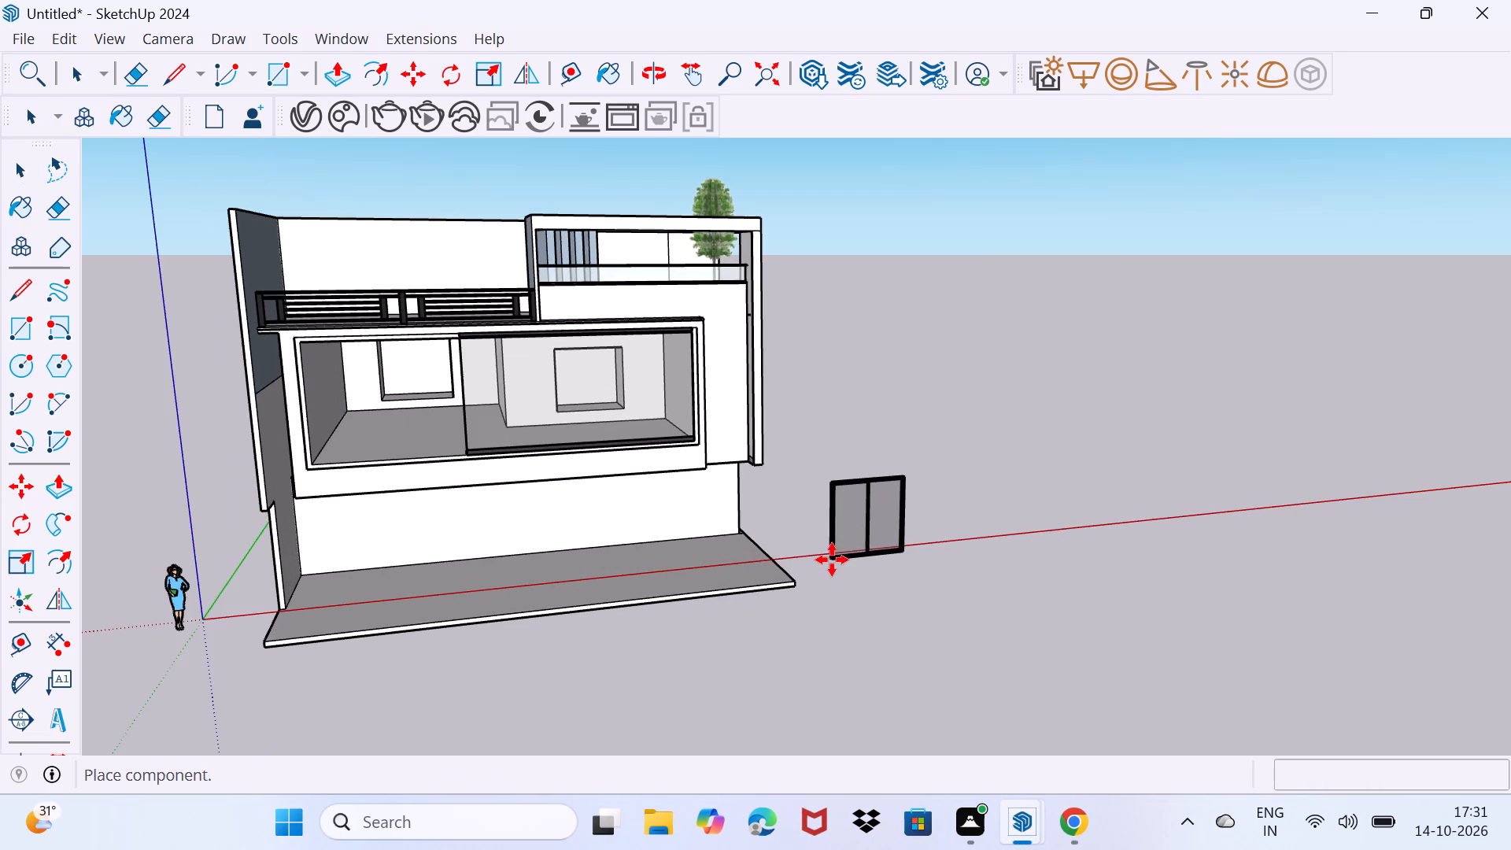
middle_click_drag(832, 560, 803, 577)
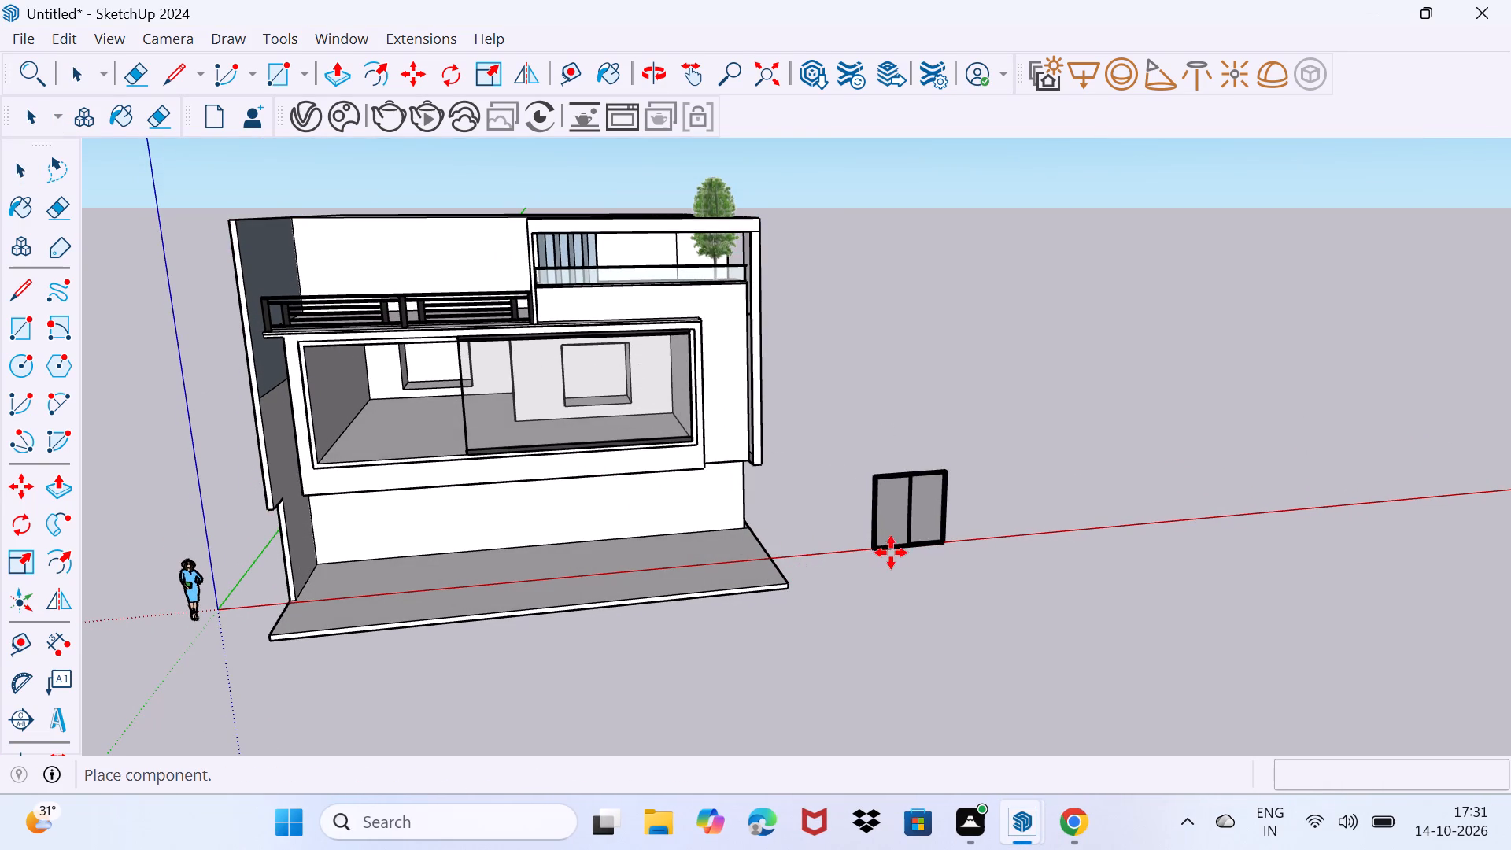
left_click(896, 552)
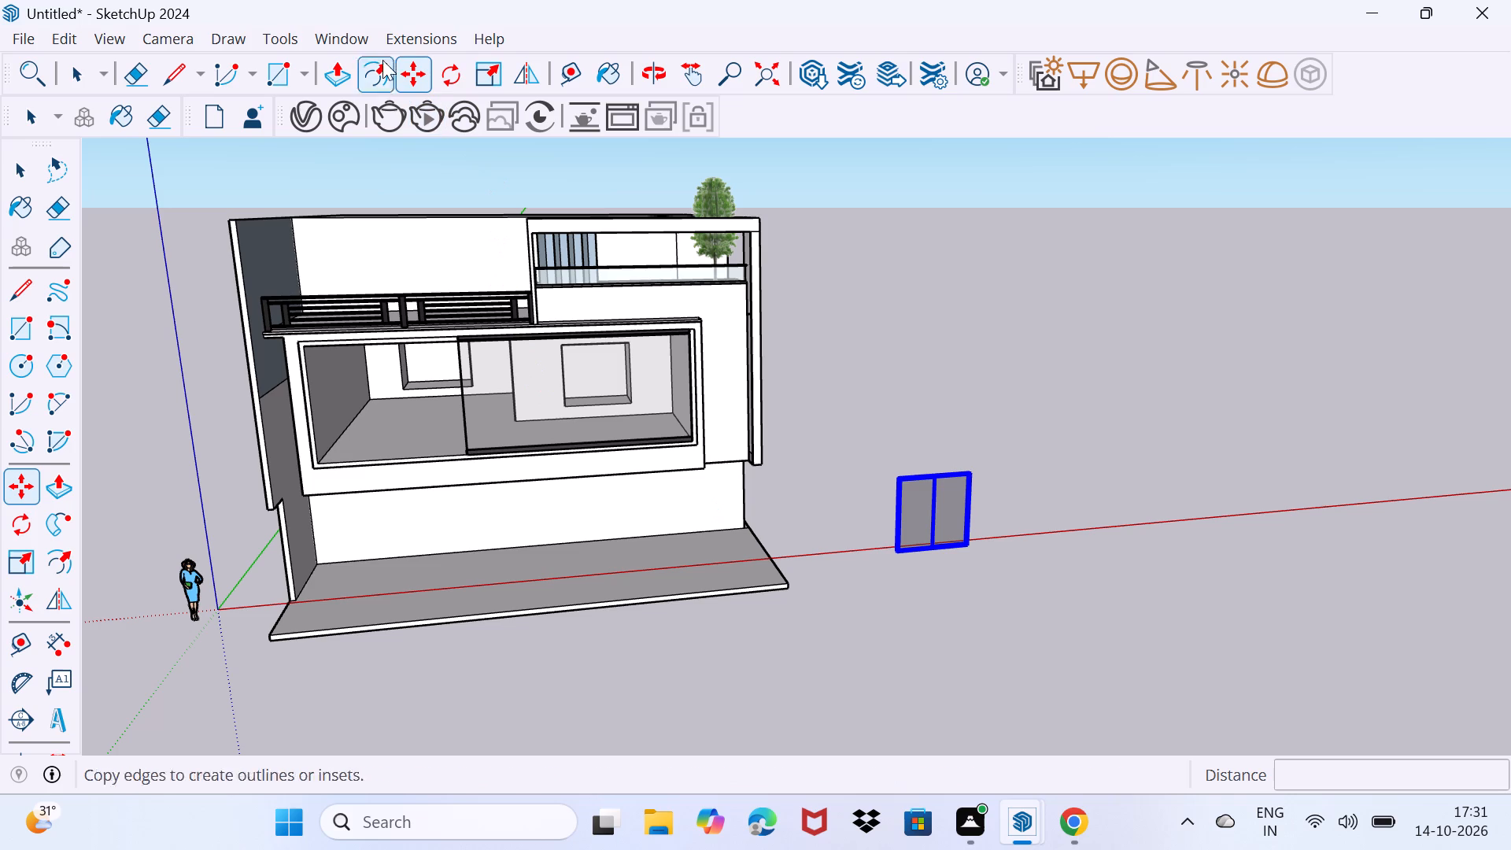
Reopen 3D Warehouse.
left_click(356, 34)
left_click(429, 231)
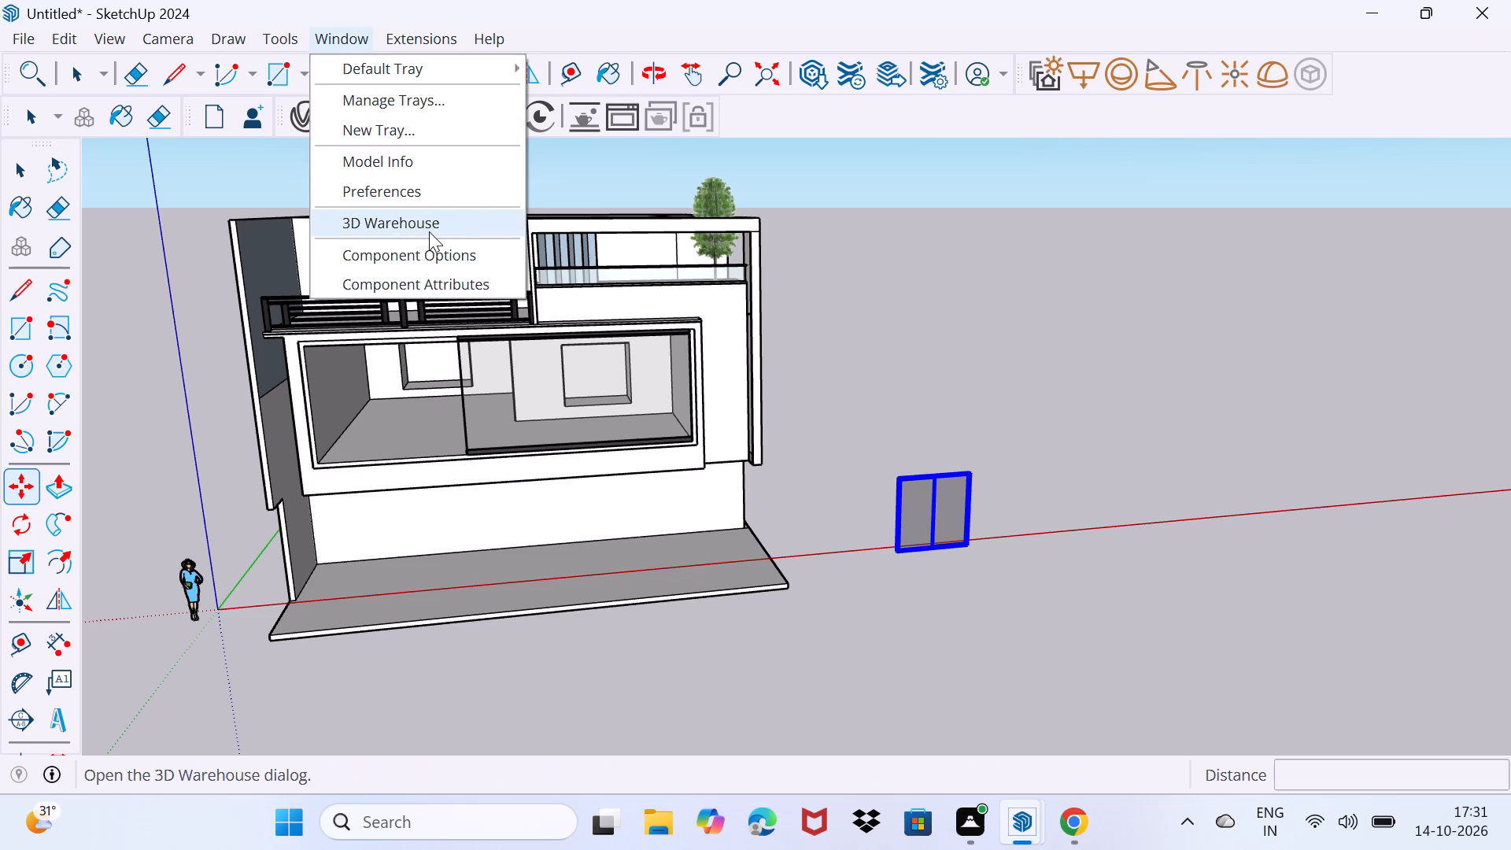
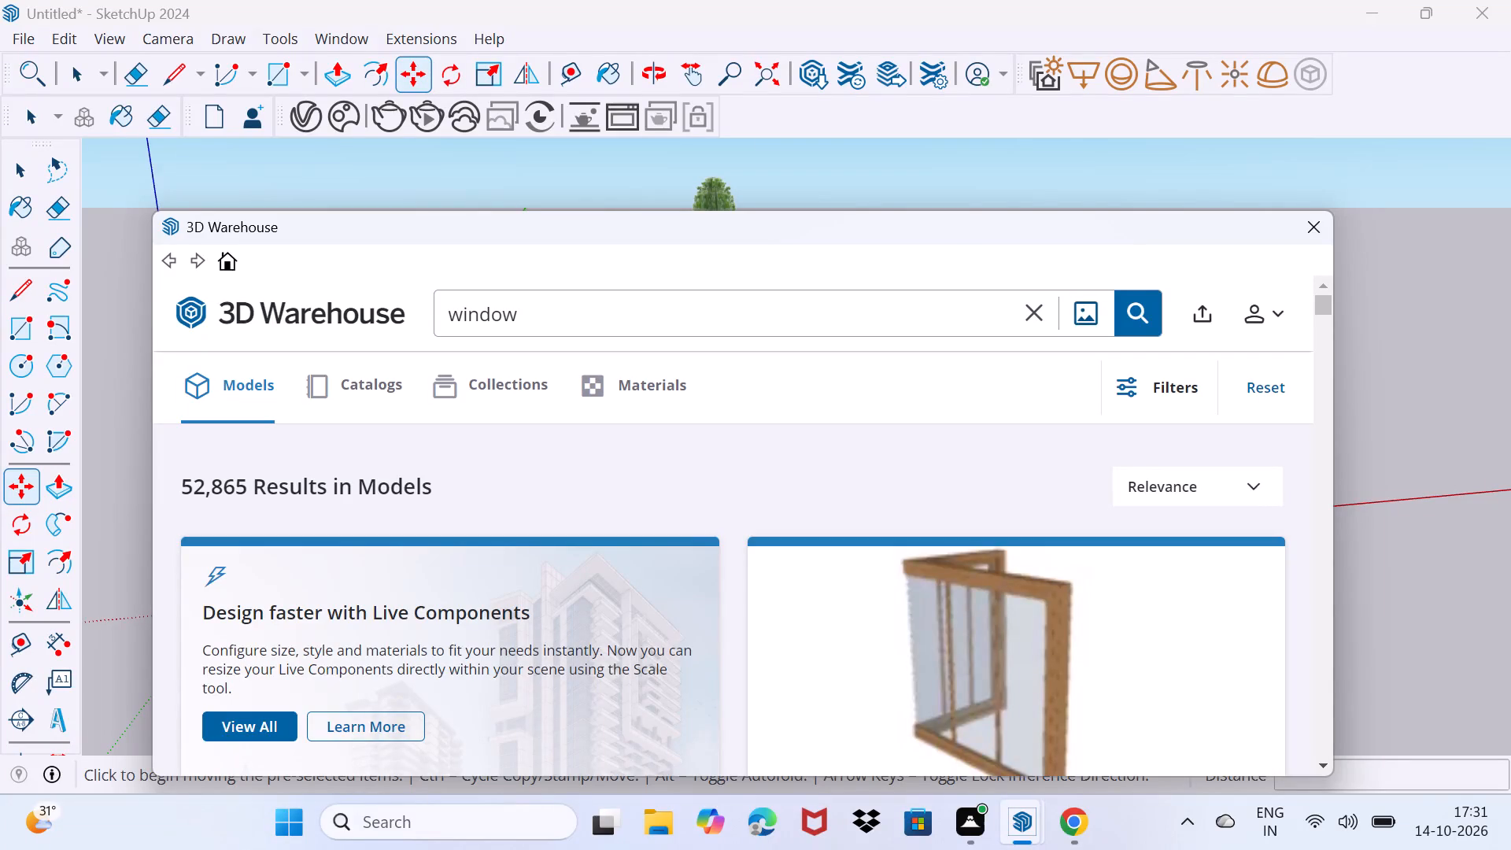
Search 3D Warehouse for "curtains".
left_click(522, 308)
key("BackSpace")
key("BackSpace")
key("BackSpace")
key("BackSpace")
key("BackSpace")
key("BackSpace")
key("BackSpace")
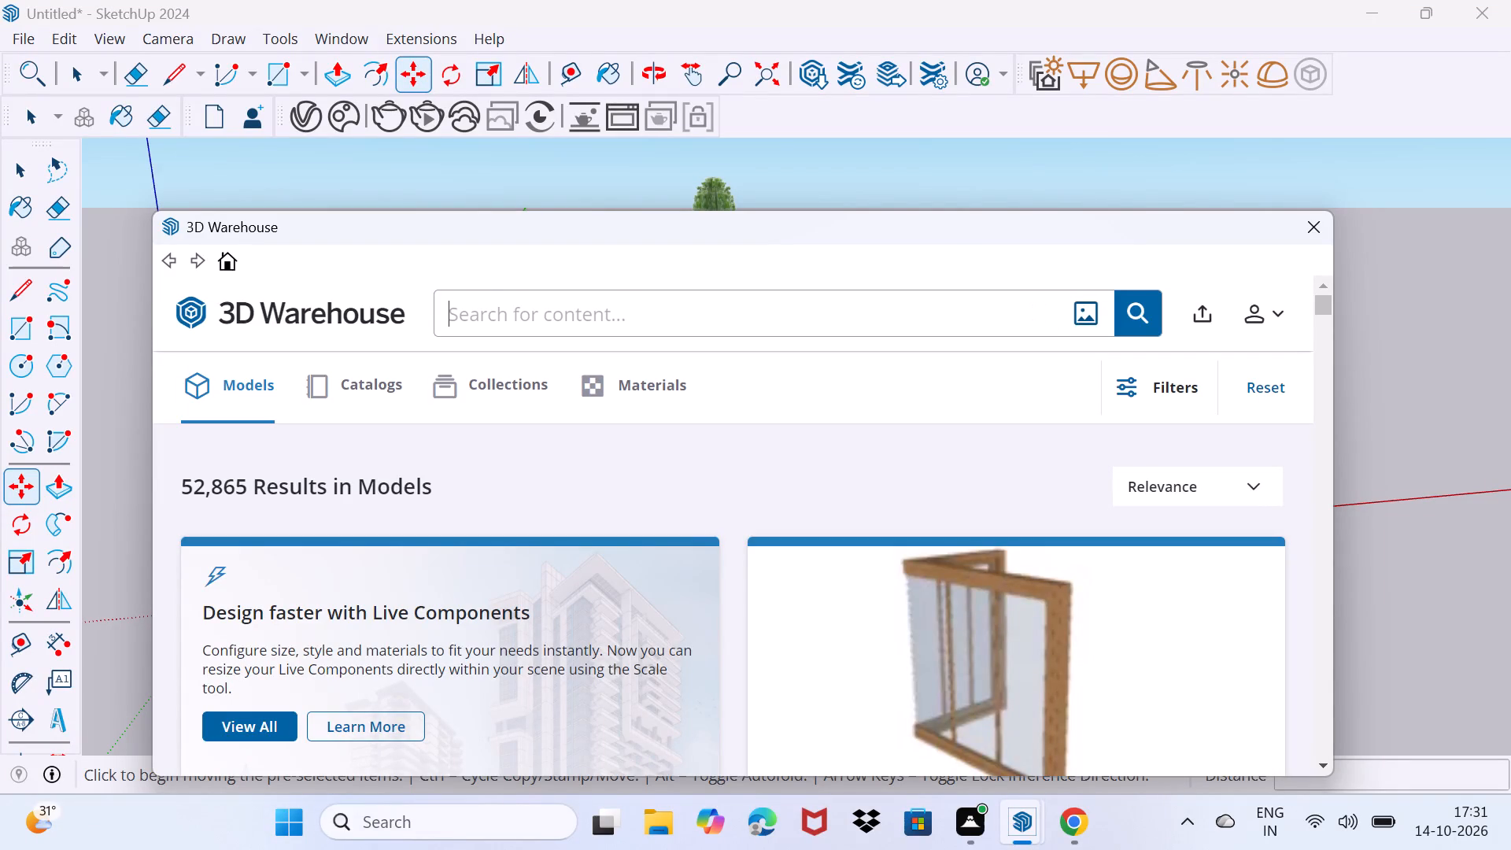
type("cur")
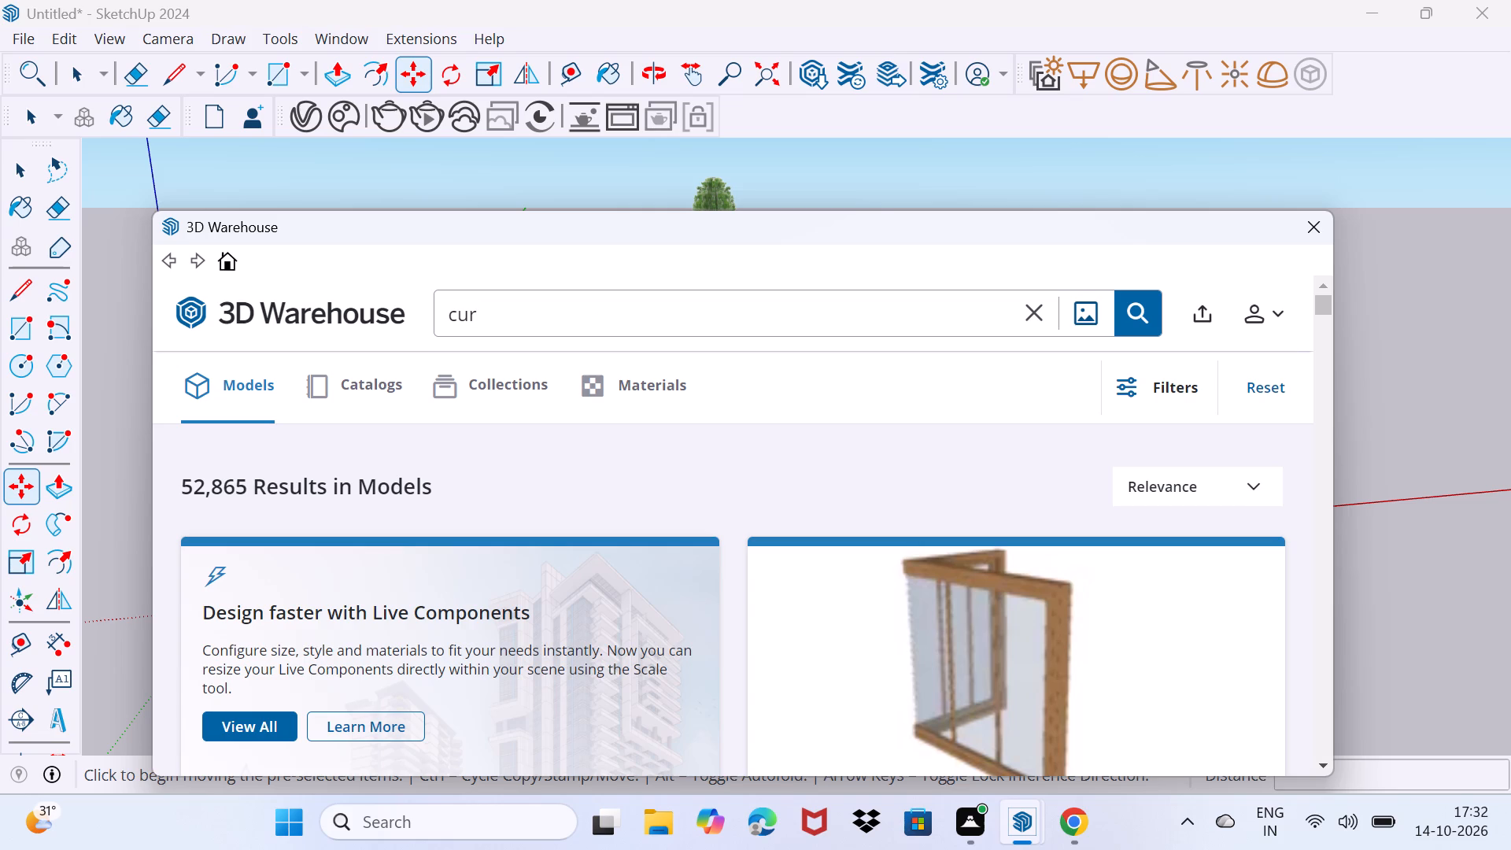
type("ta")
type("ins")
key("Return")
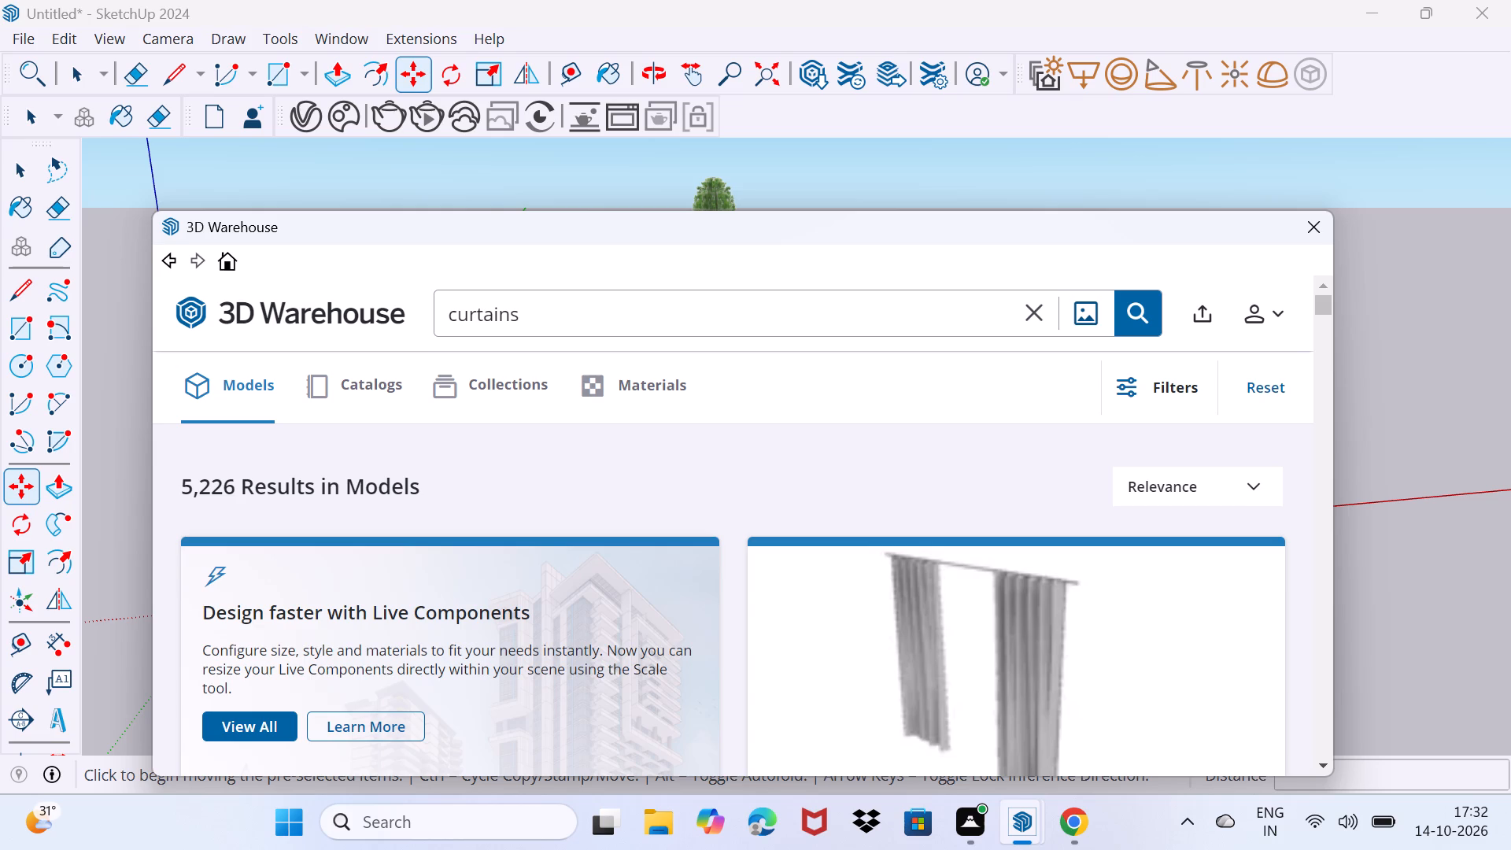
Browse the curtain models in the search results for one that suits the house's windows.
scroll(681, 631, "down", 5)
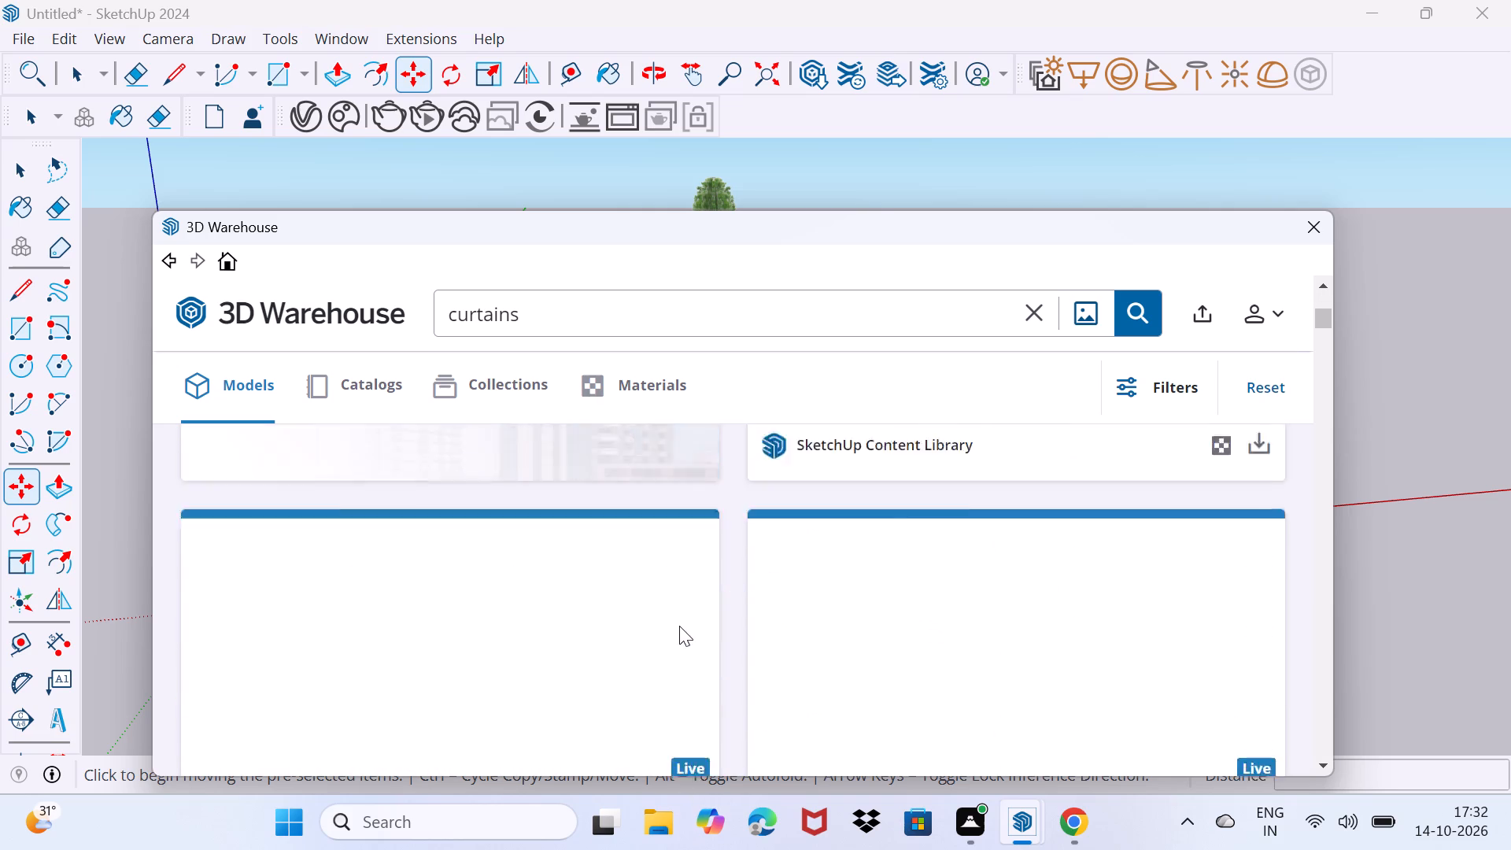
scroll(676, 622, "up", 2)
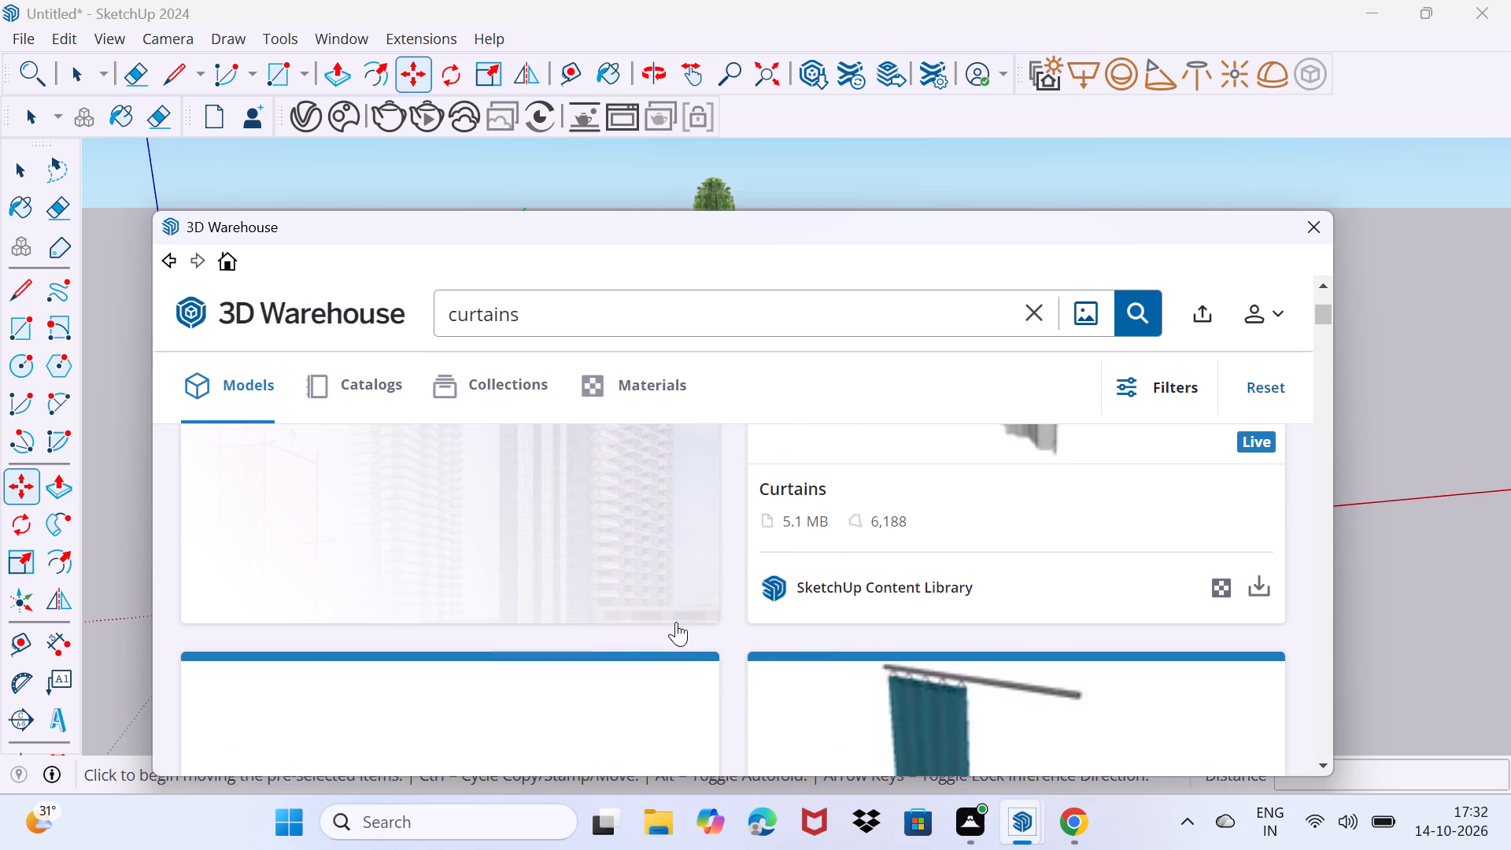
scroll(676, 621, "down", 4)
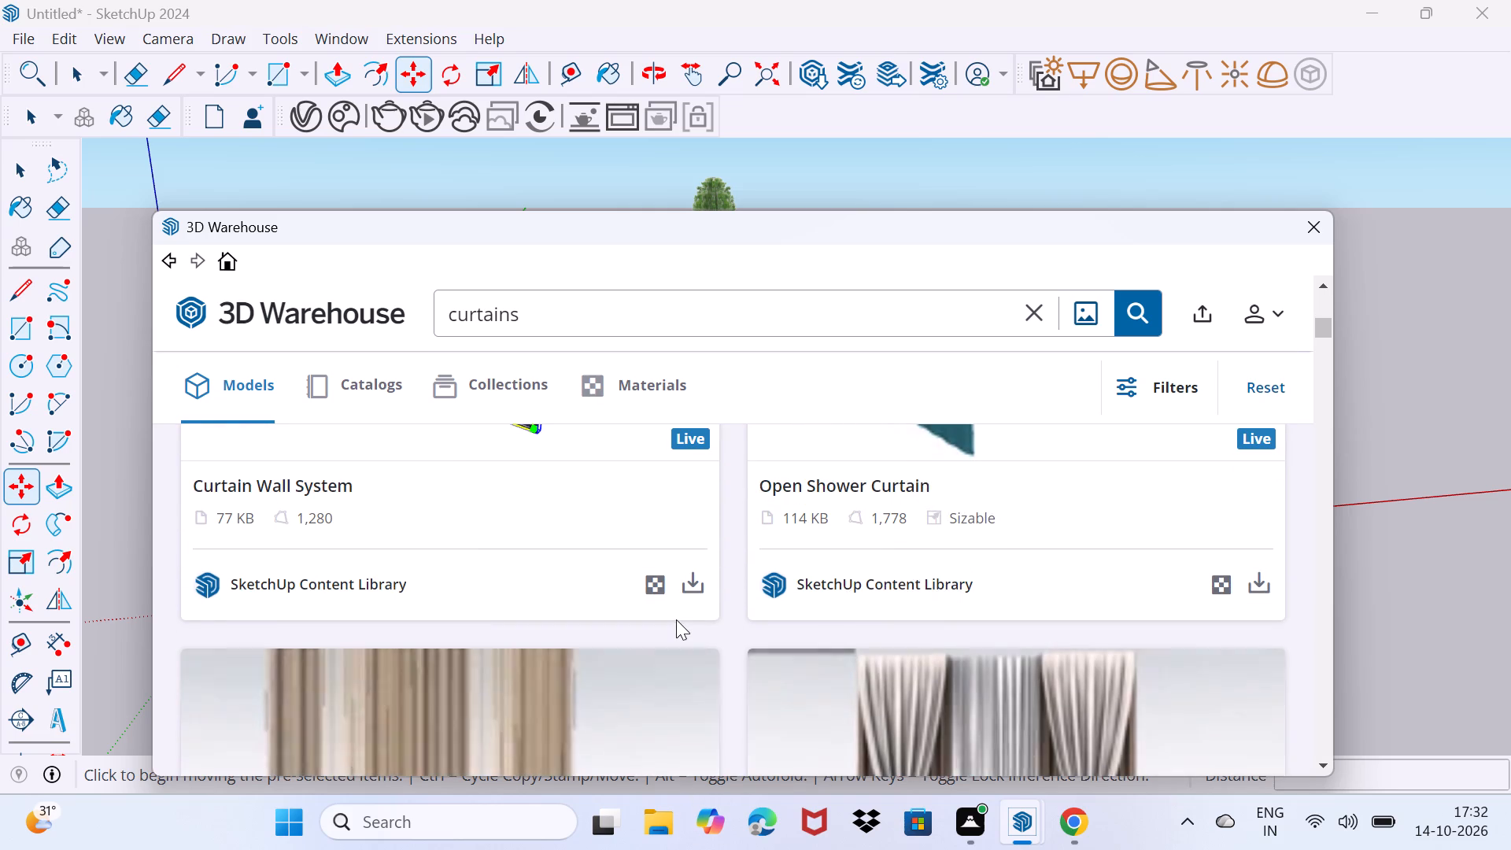
scroll(687, 604, "down", 14)
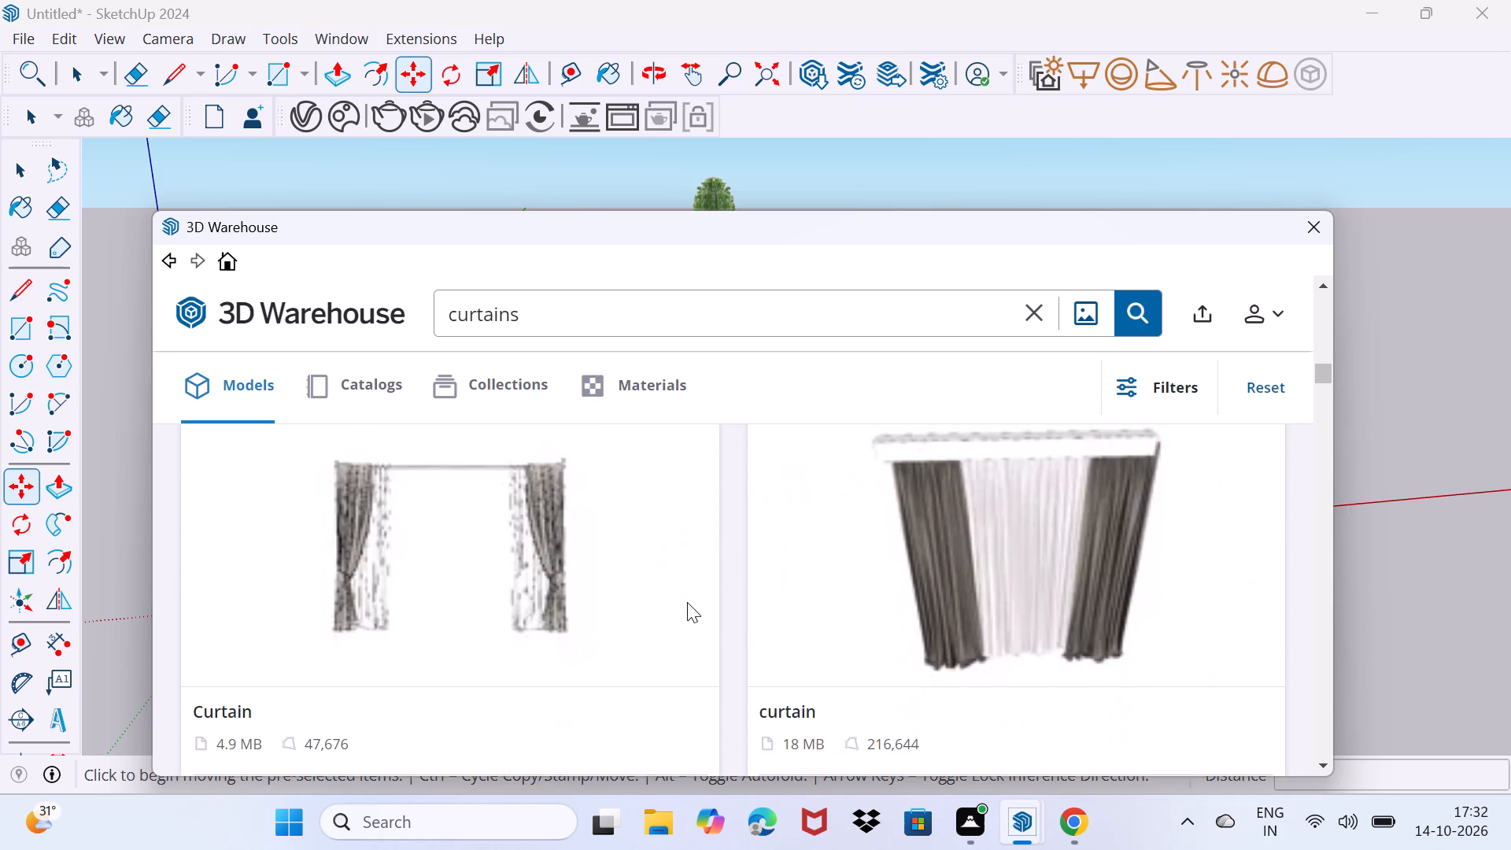
scroll(687, 602, "down", 4)
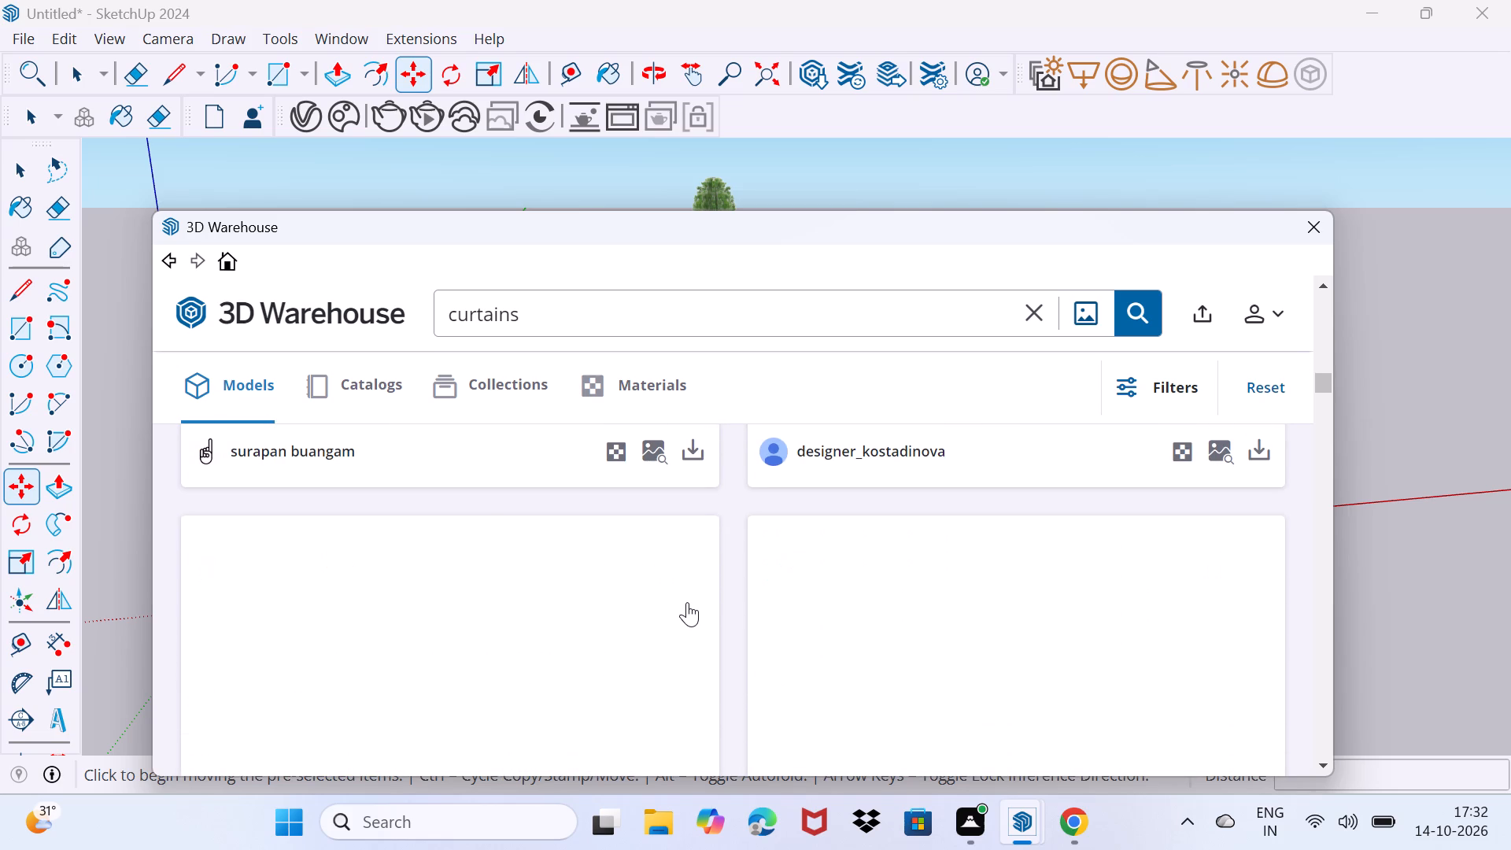
scroll(687, 602, "down", 1)
scroll(687, 602, "up", 3)
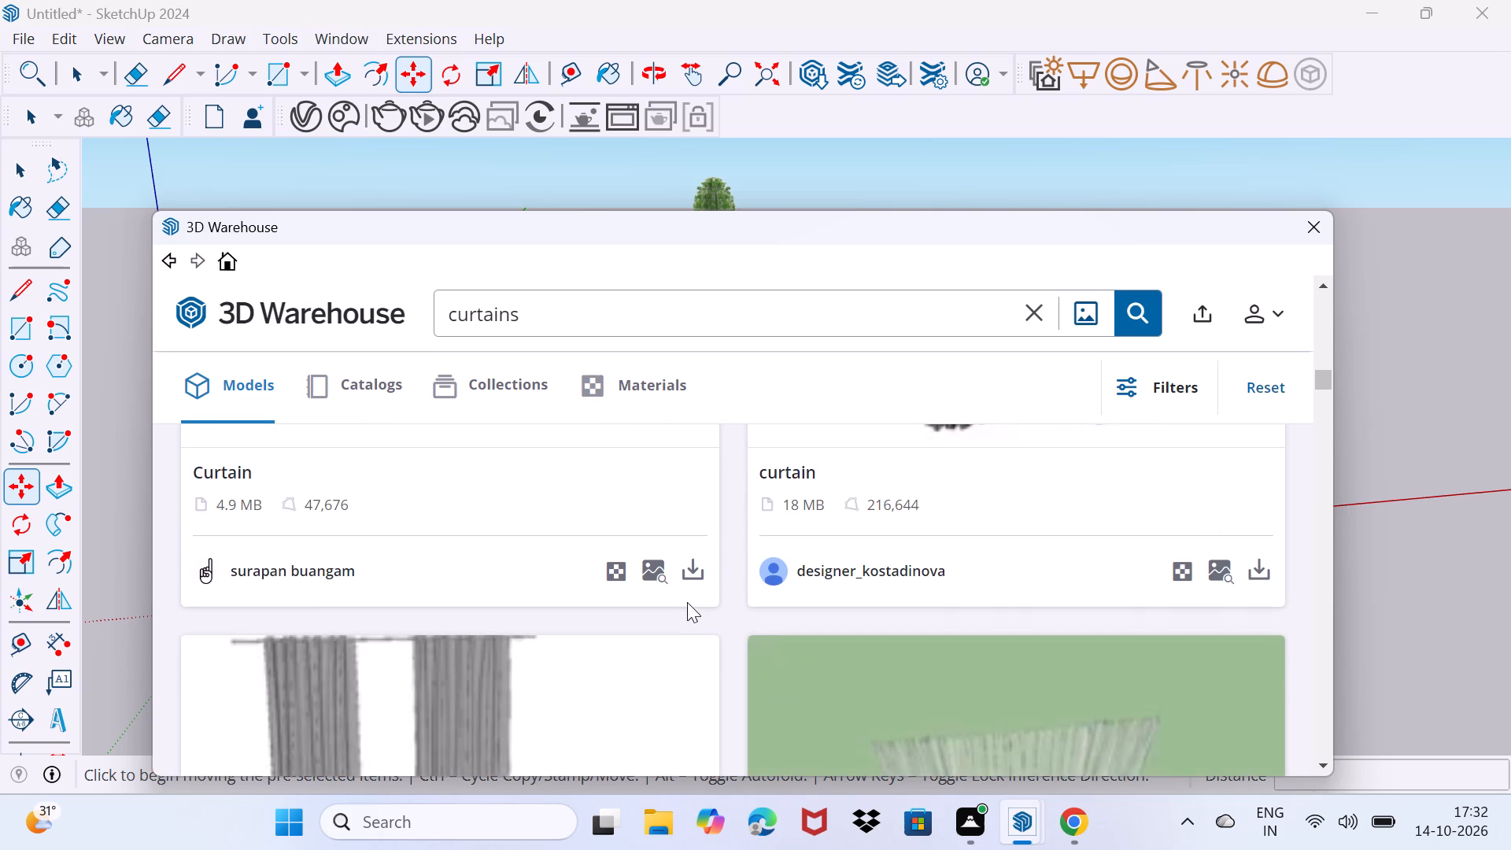
scroll(687, 602, "down", 6)
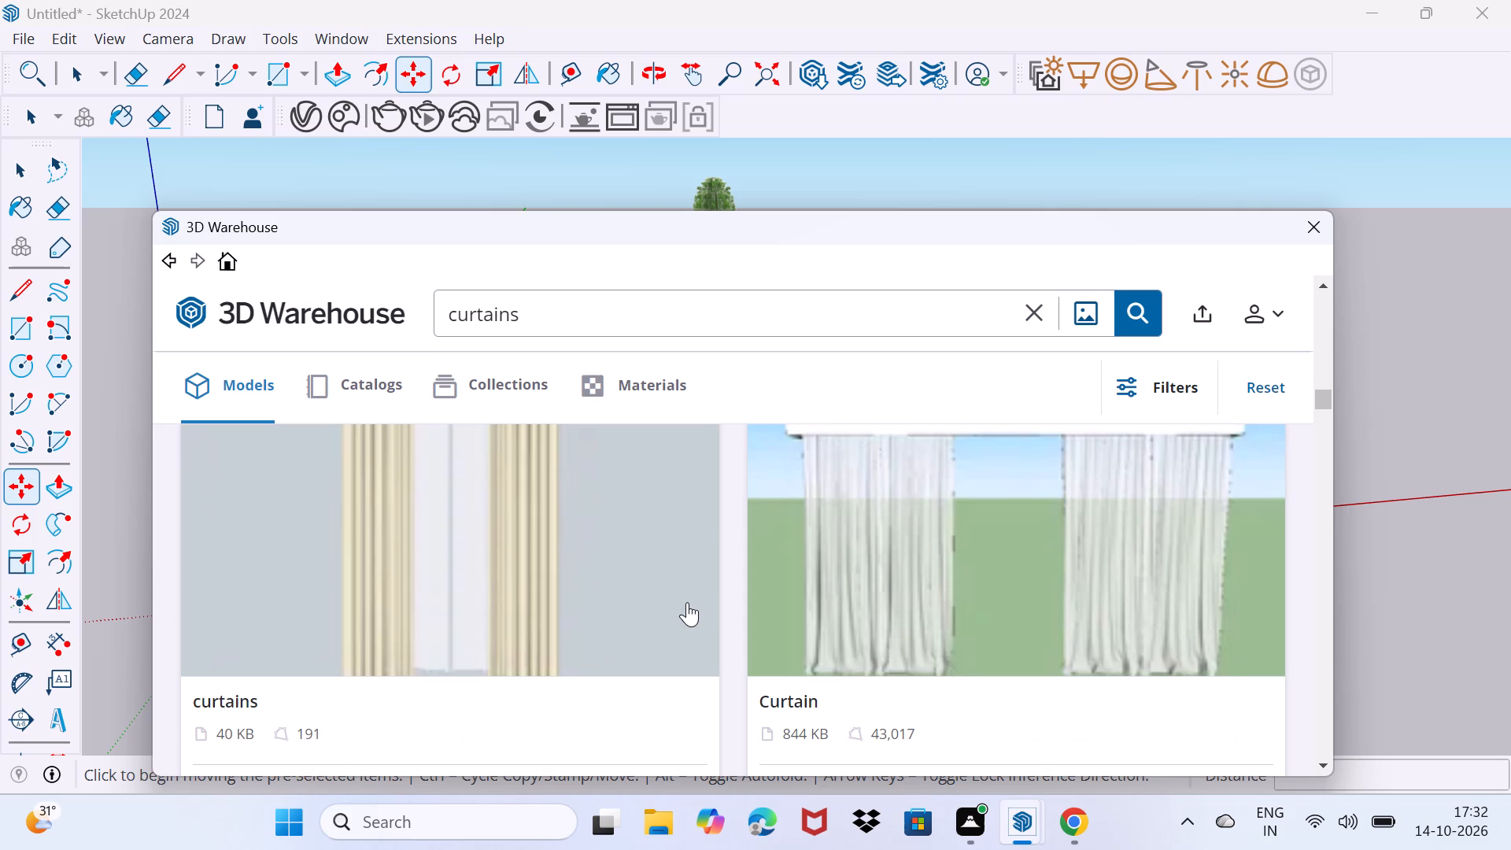
scroll(687, 602, "down", 3)
scroll(687, 602, "up", 3)
scroll(687, 602, "down", 4)
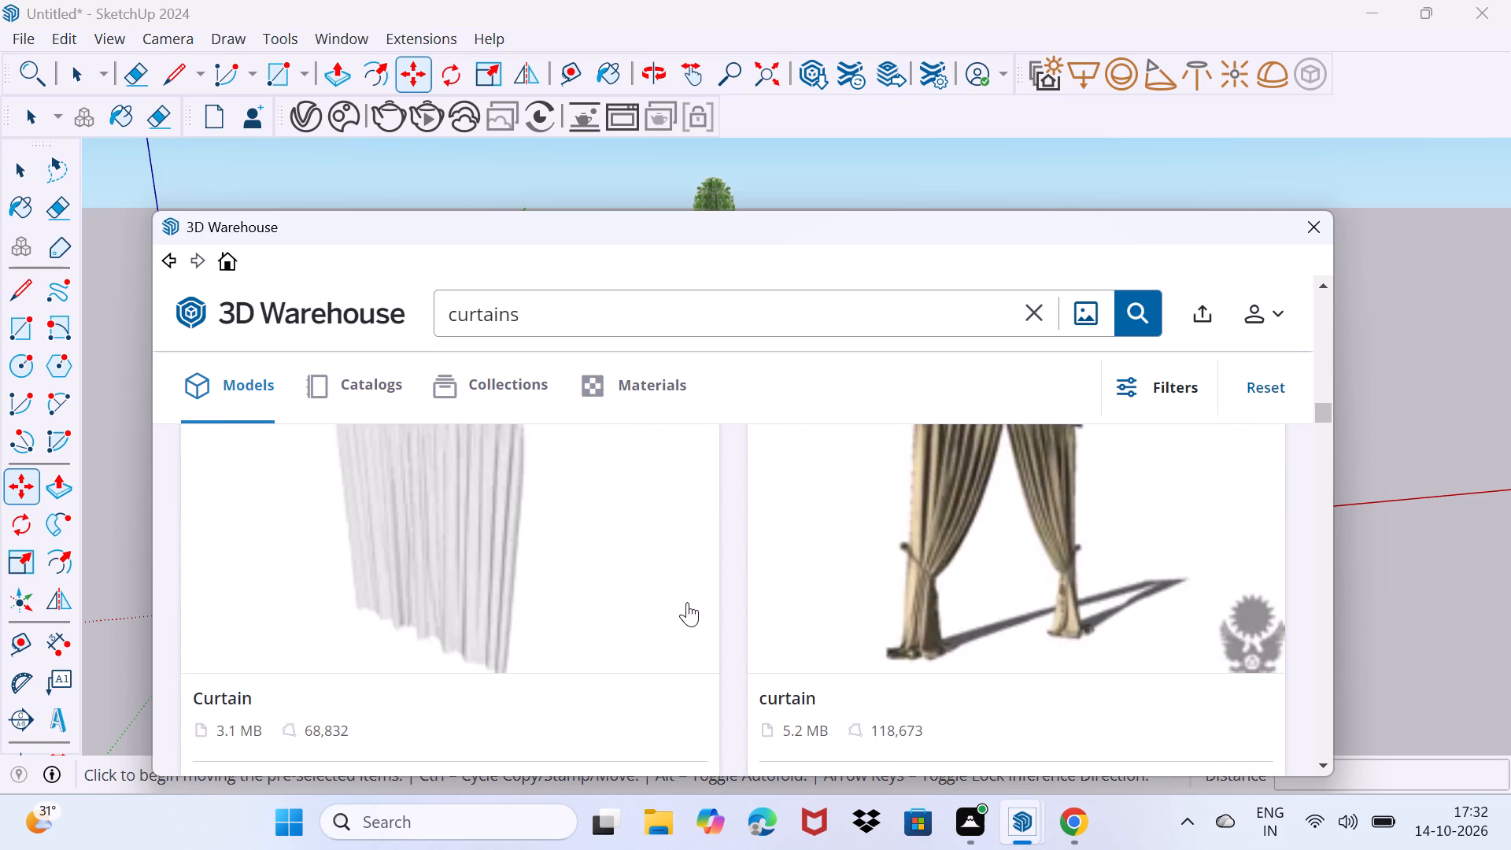
scroll(687, 602, "down", 8)
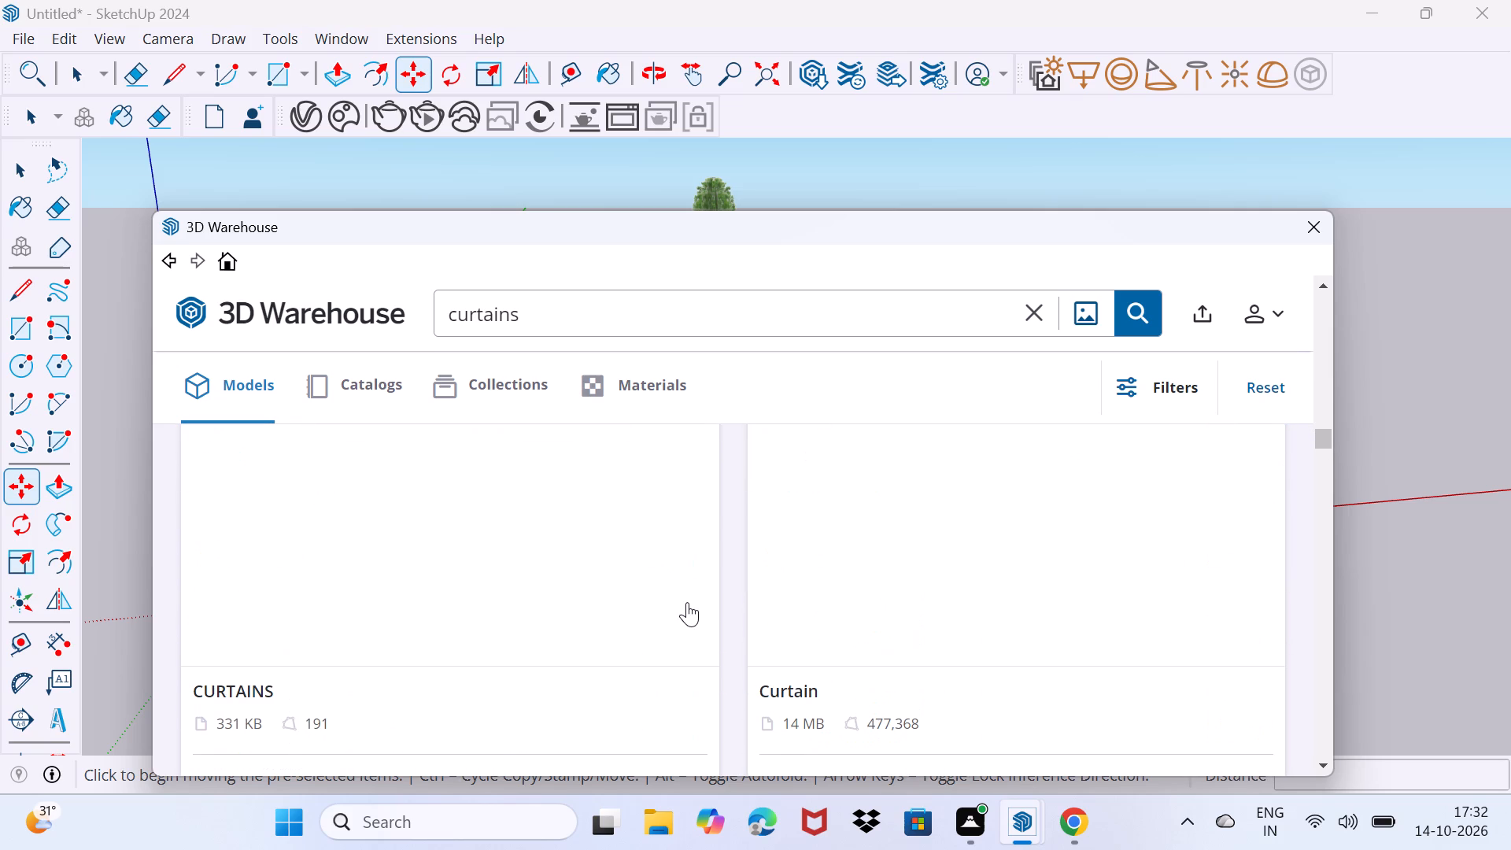
scroll(687, 602, "up", 2)
scroll(687, 602, "down", 3)
scroll(687, 602, "up", 9)
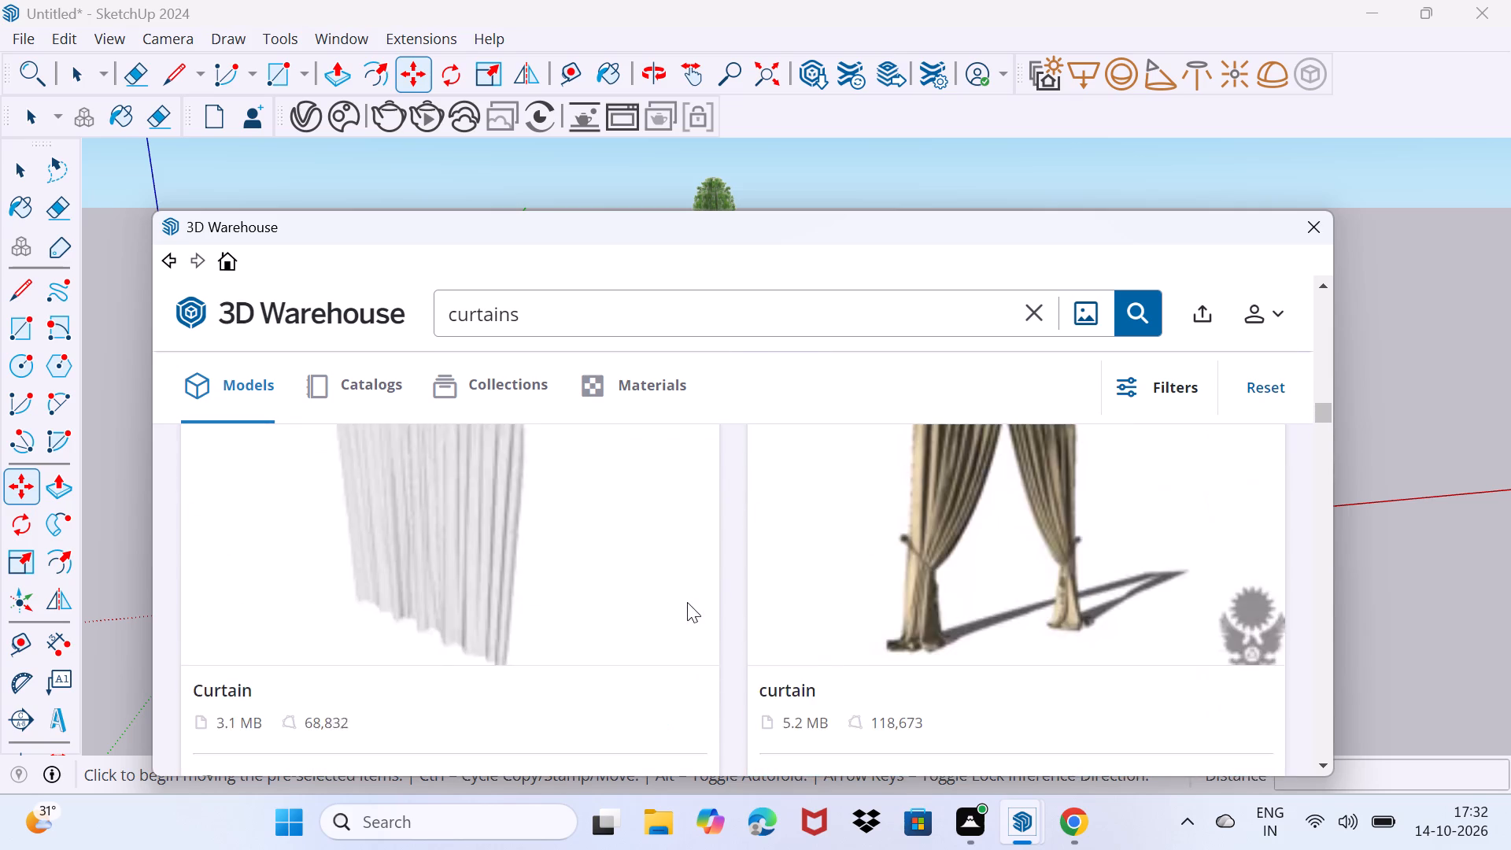
scroll(687, 602, "up", 4)
scroll(687, 602, "down", 3)
scroll(687, 602, "up", 2)
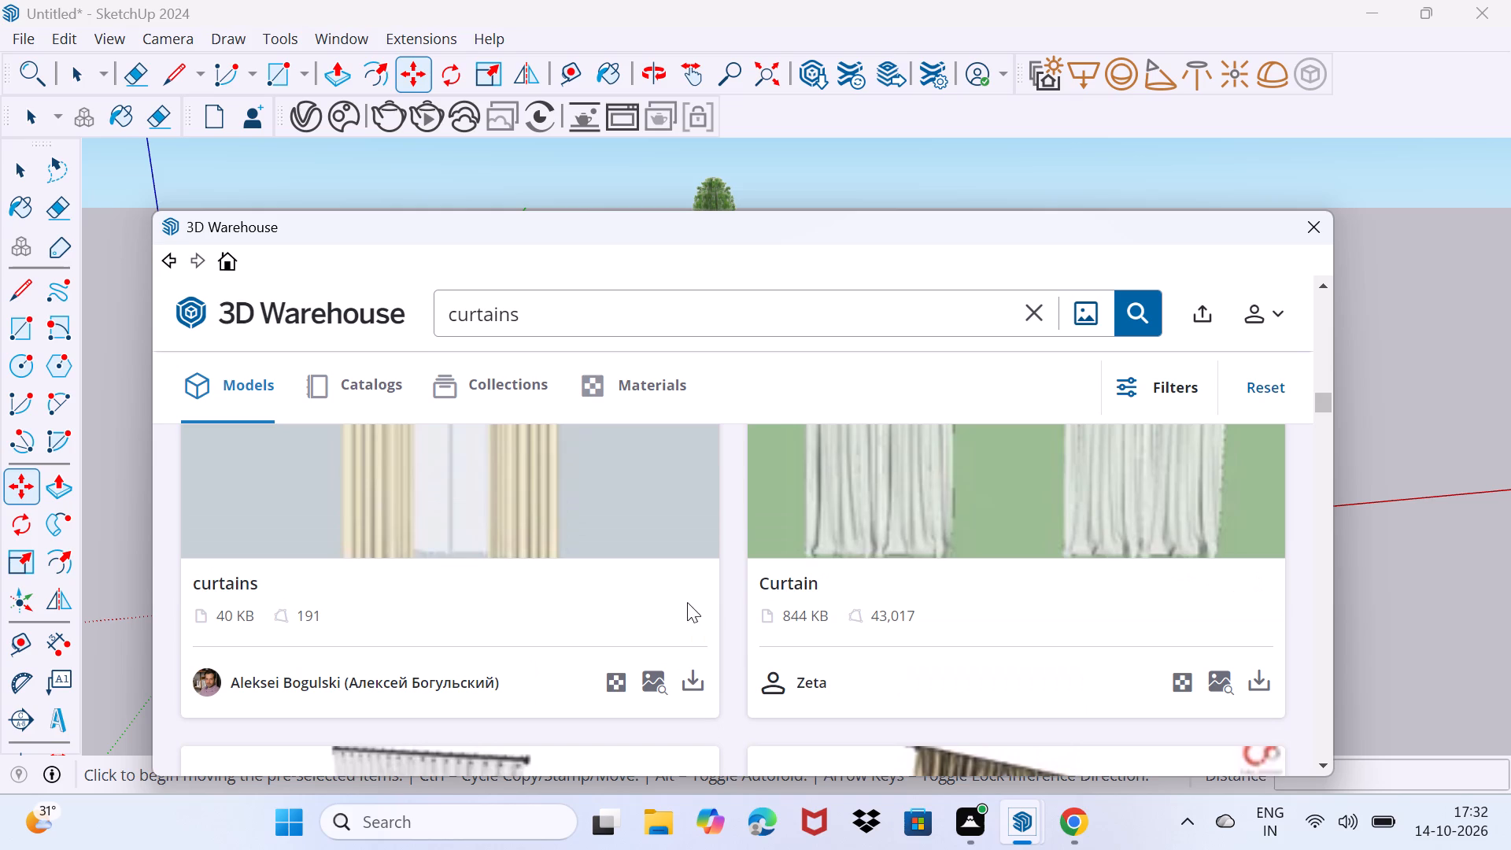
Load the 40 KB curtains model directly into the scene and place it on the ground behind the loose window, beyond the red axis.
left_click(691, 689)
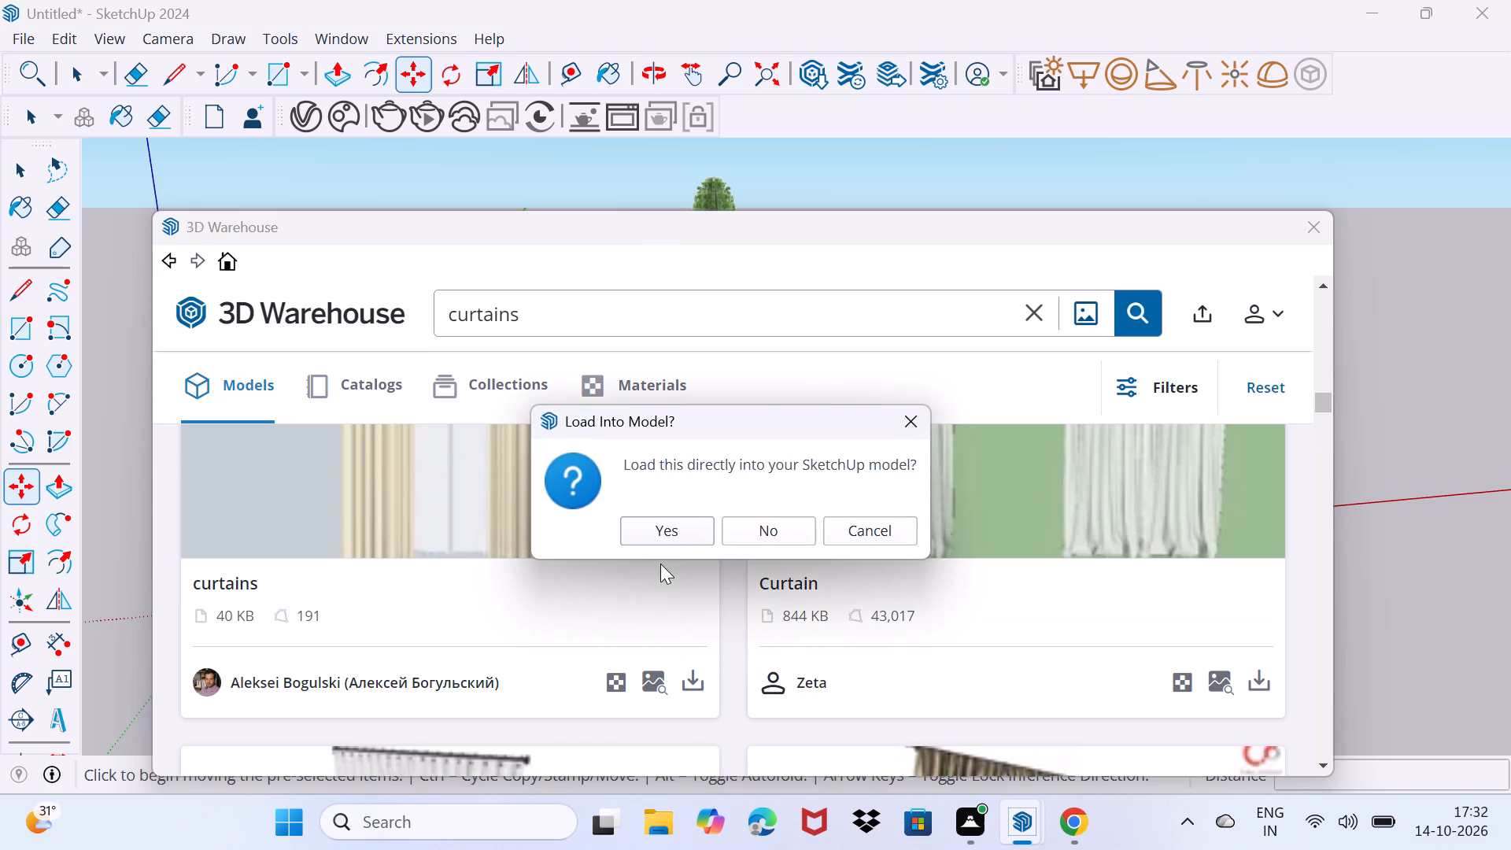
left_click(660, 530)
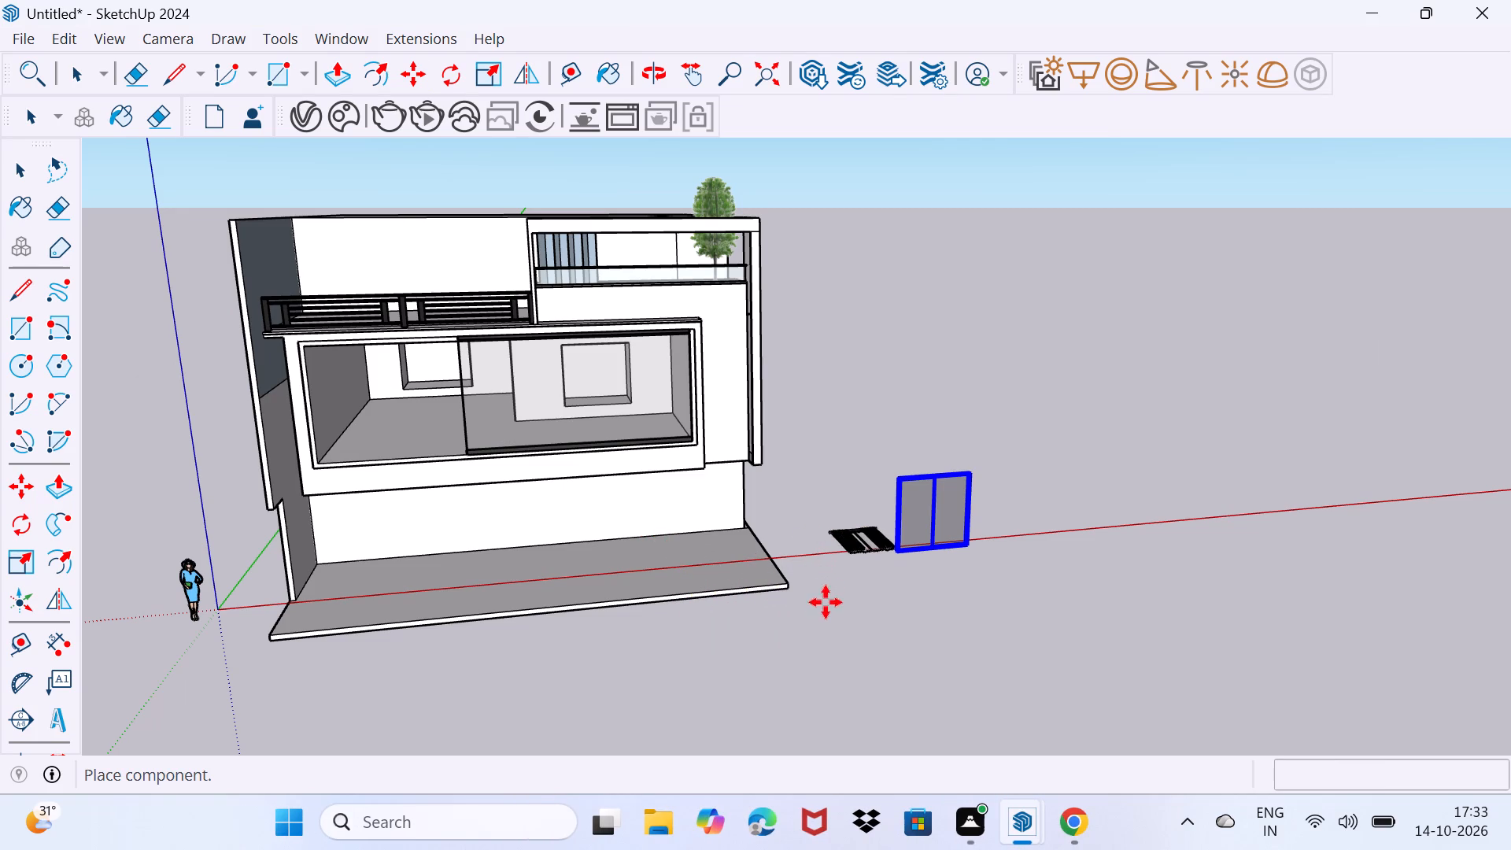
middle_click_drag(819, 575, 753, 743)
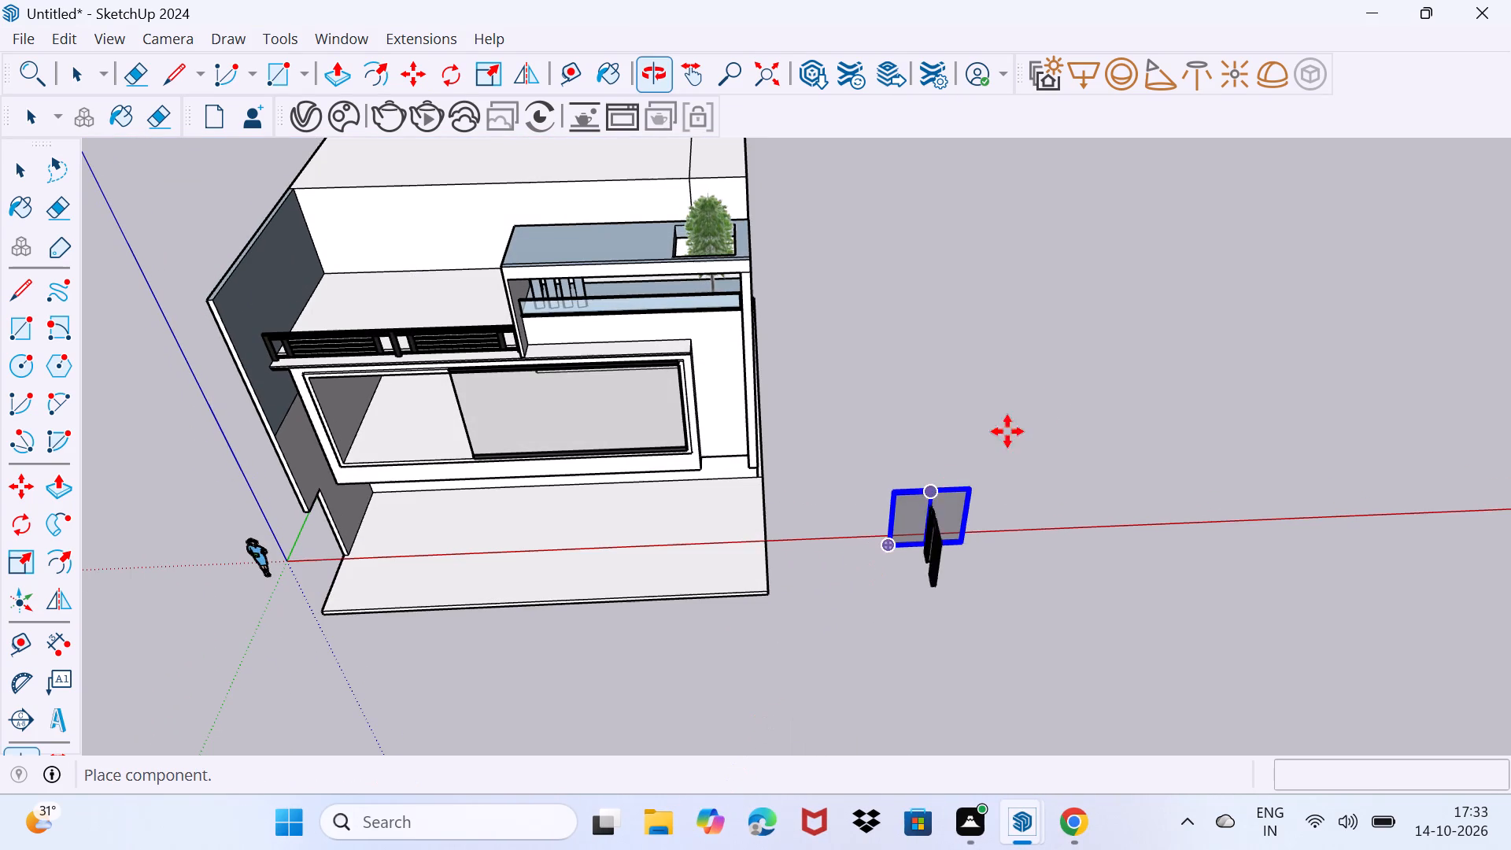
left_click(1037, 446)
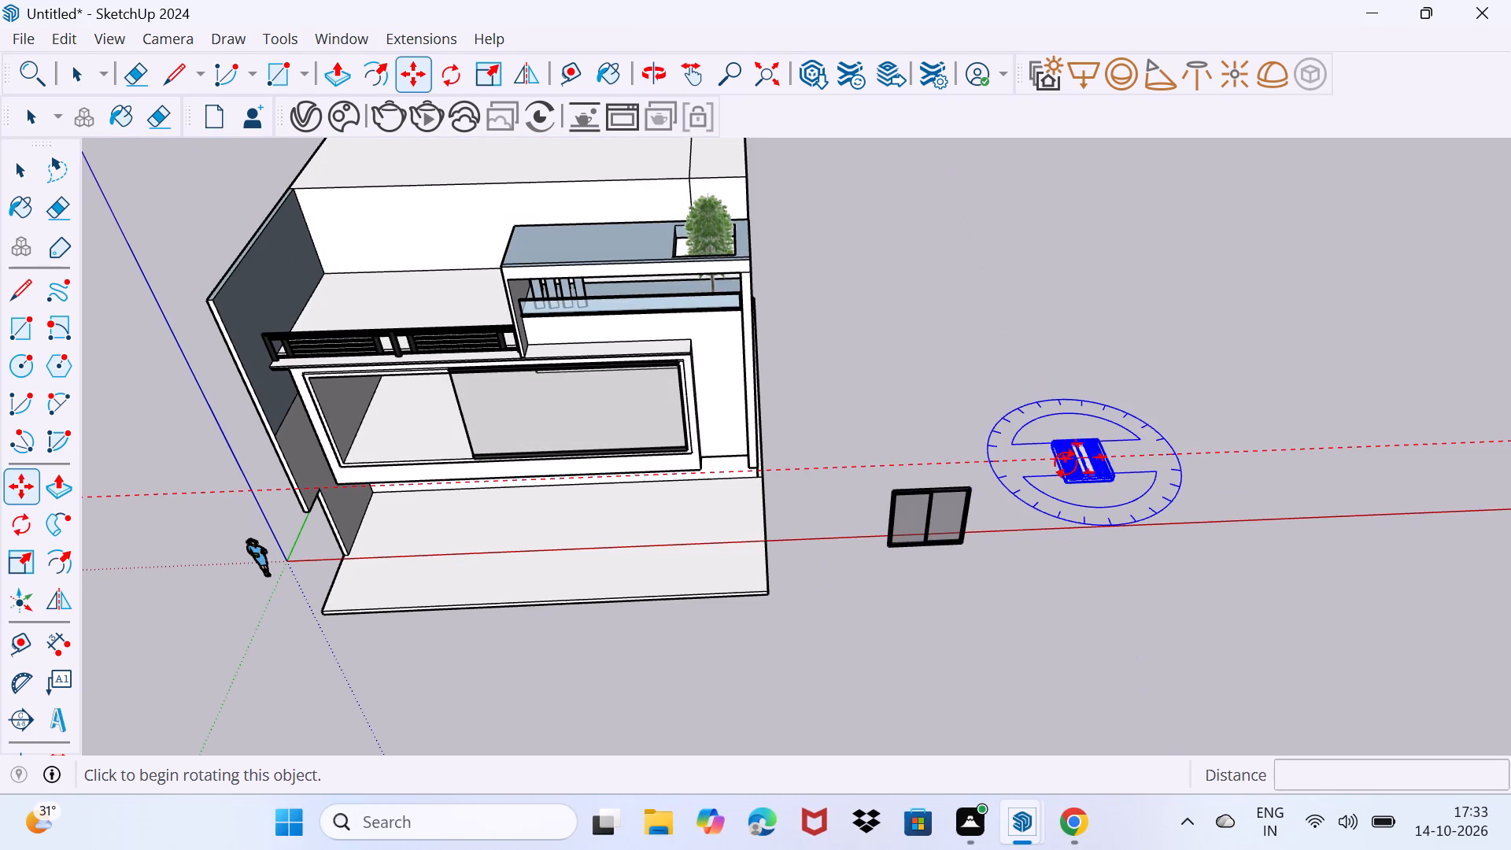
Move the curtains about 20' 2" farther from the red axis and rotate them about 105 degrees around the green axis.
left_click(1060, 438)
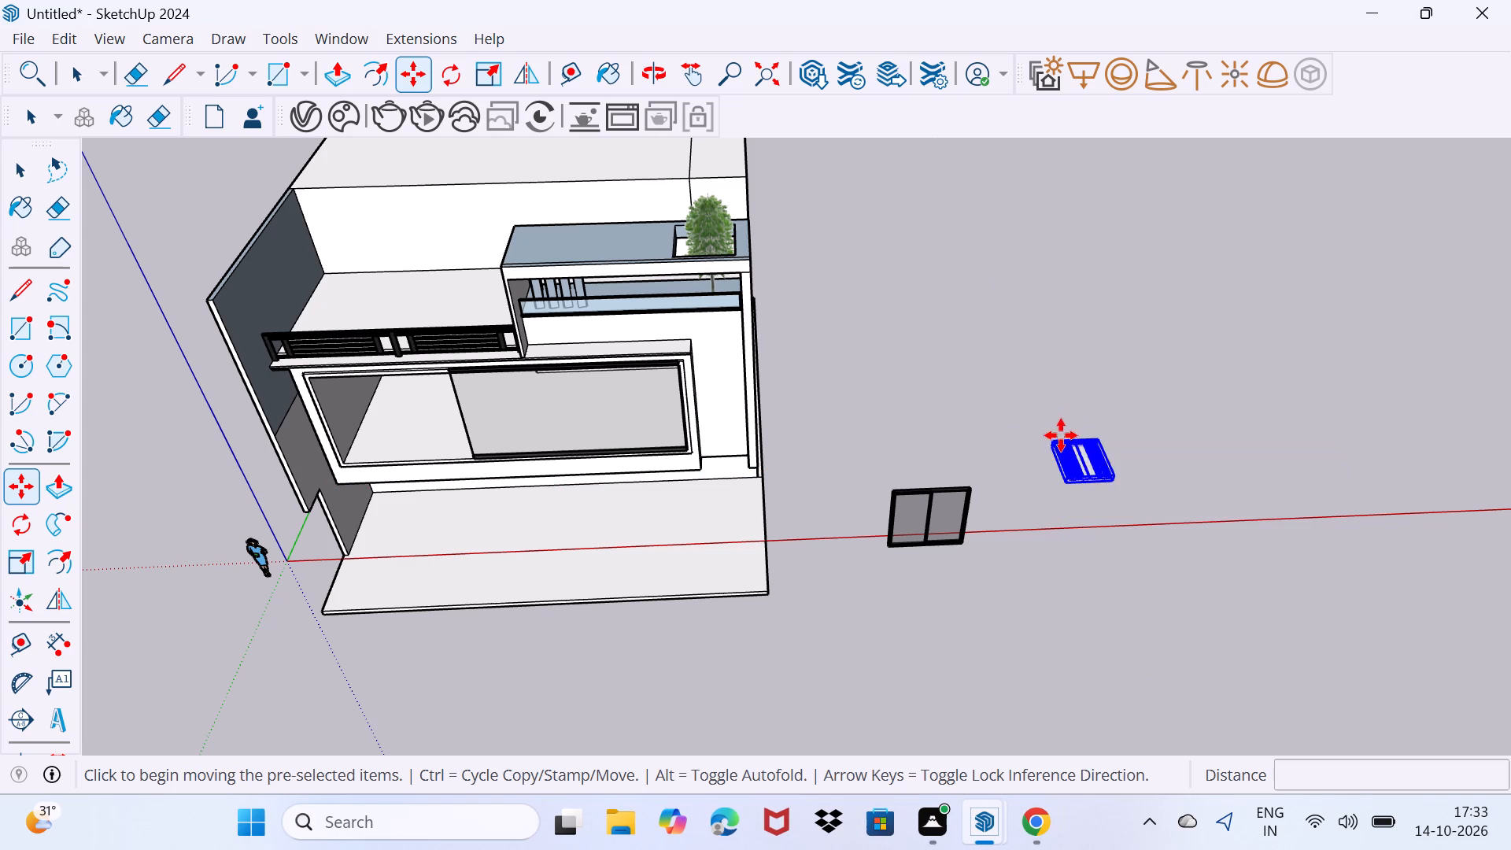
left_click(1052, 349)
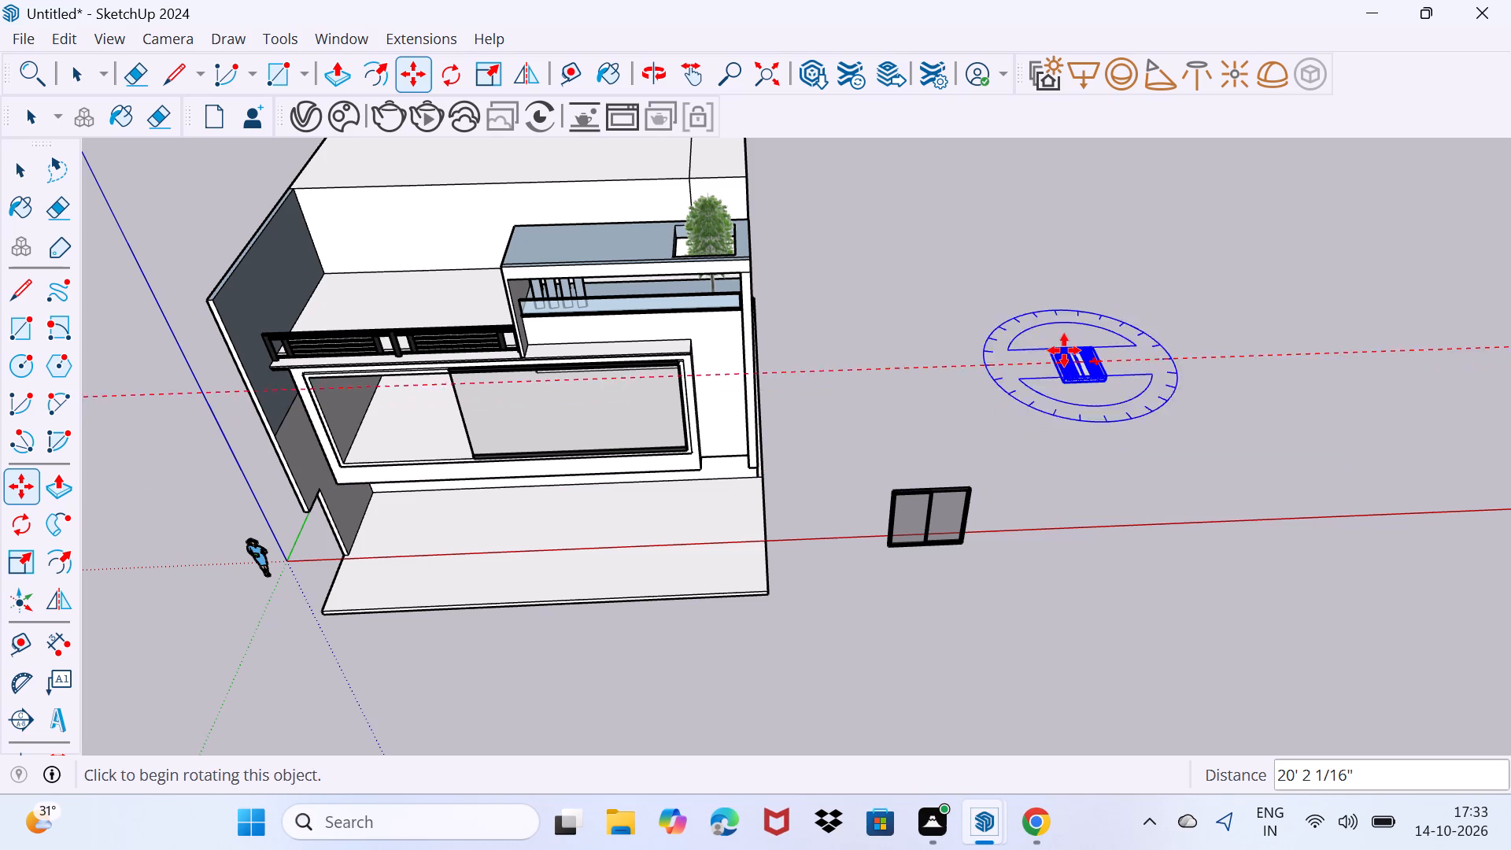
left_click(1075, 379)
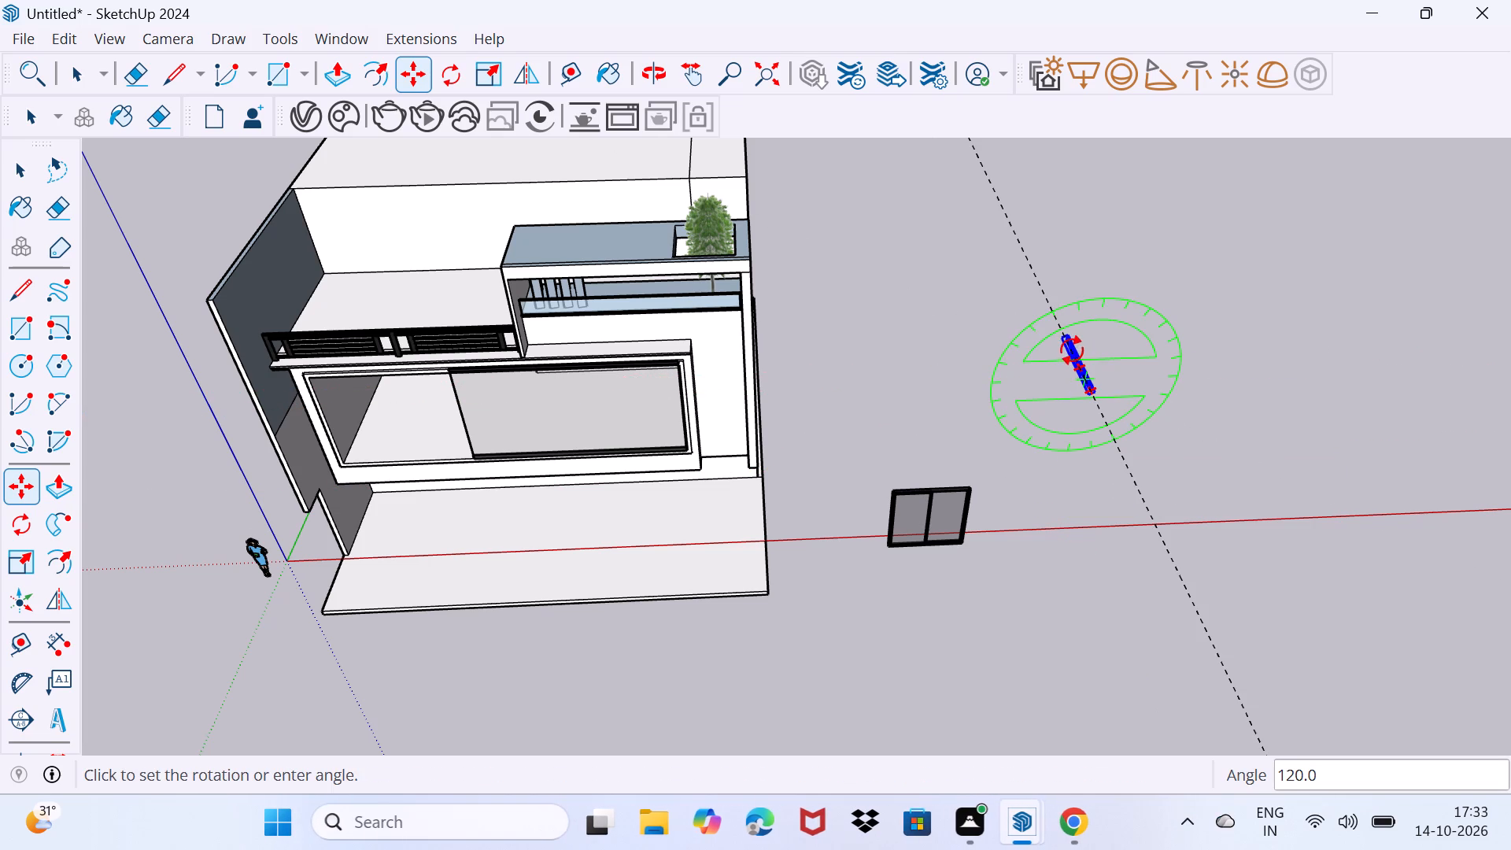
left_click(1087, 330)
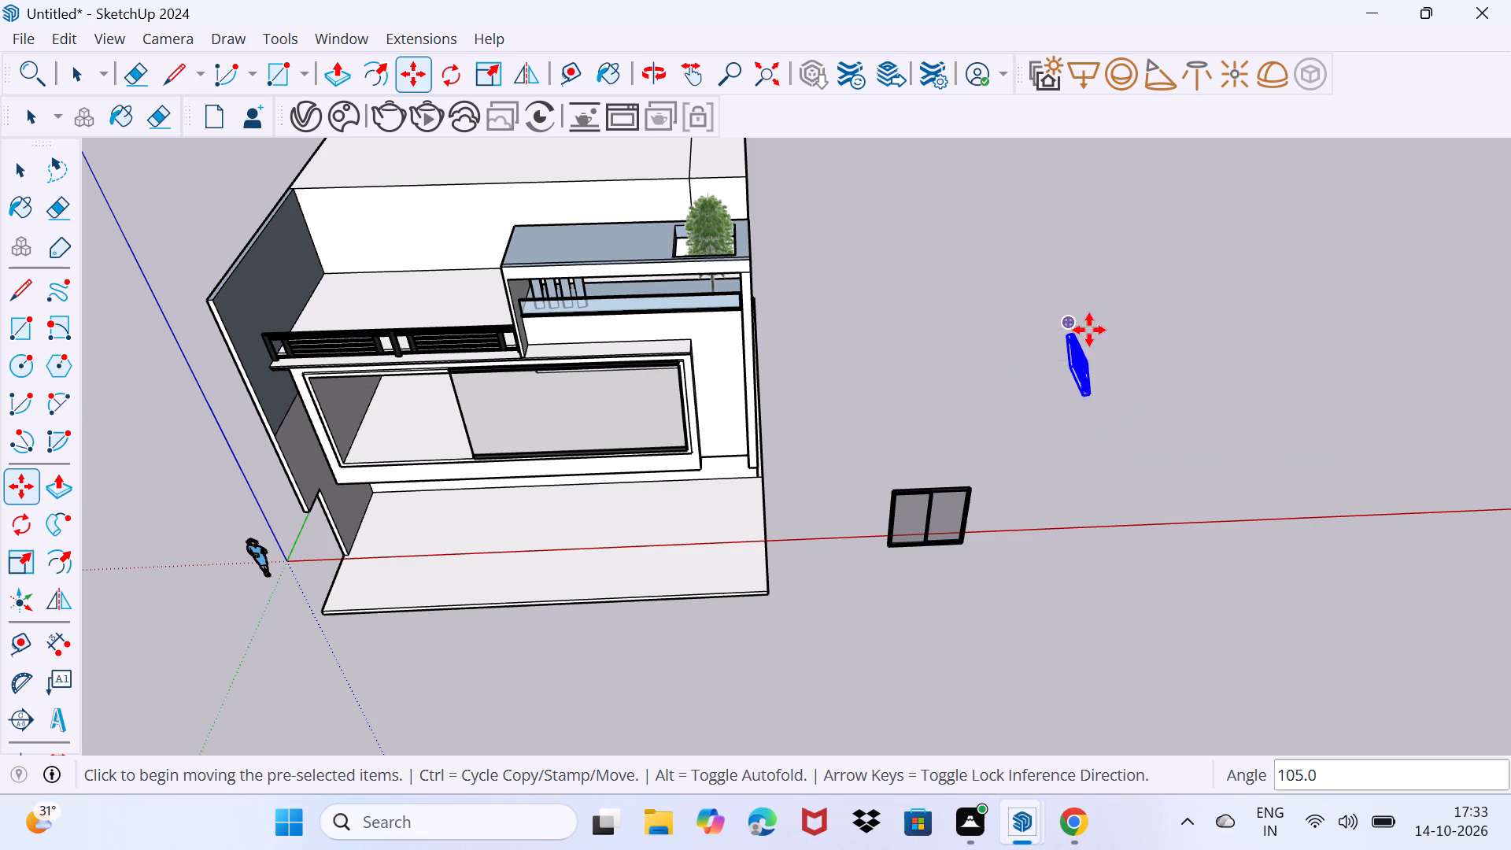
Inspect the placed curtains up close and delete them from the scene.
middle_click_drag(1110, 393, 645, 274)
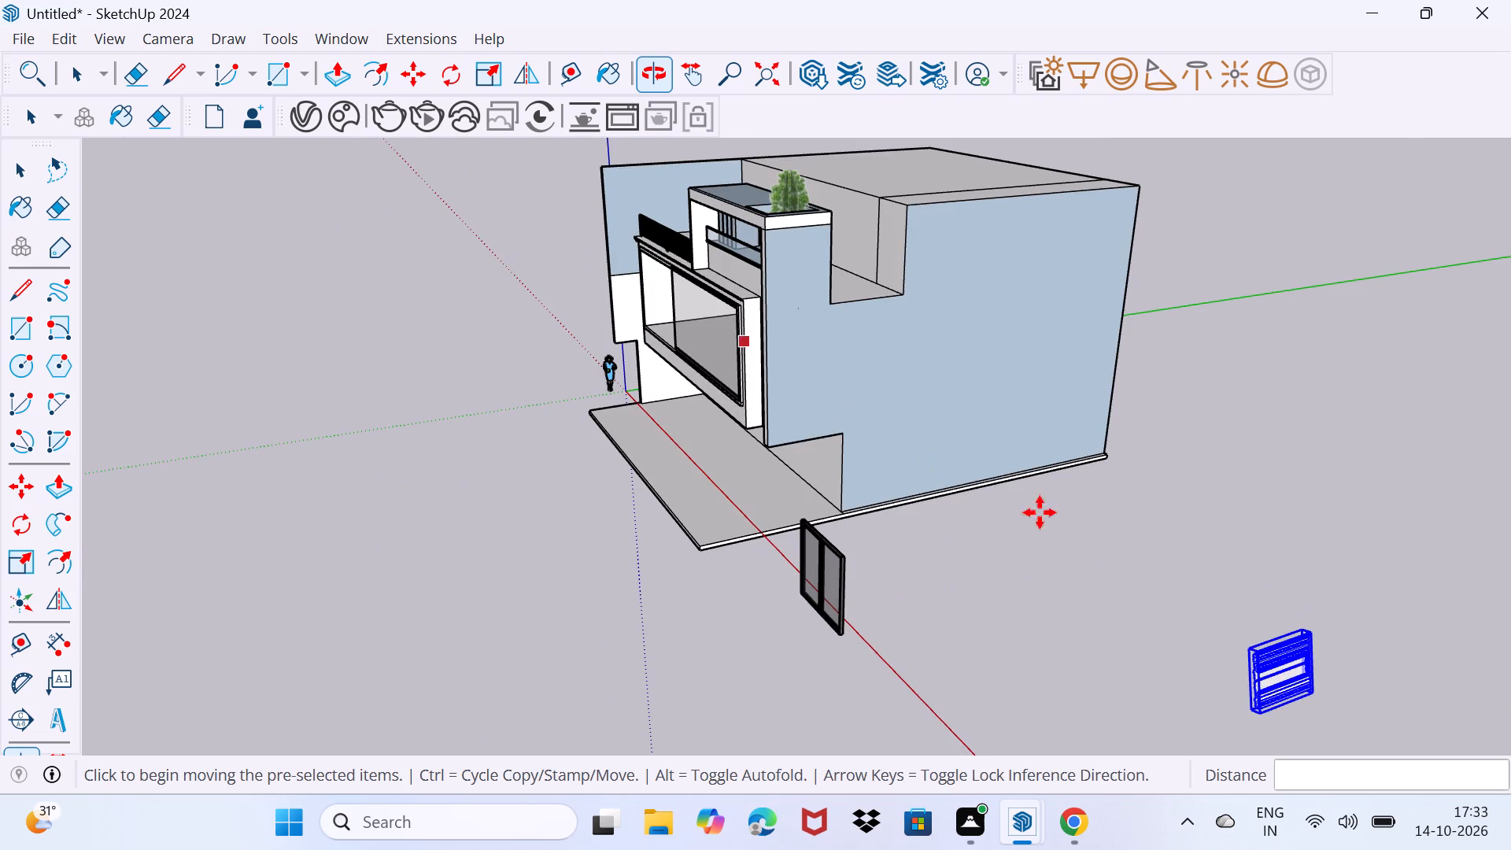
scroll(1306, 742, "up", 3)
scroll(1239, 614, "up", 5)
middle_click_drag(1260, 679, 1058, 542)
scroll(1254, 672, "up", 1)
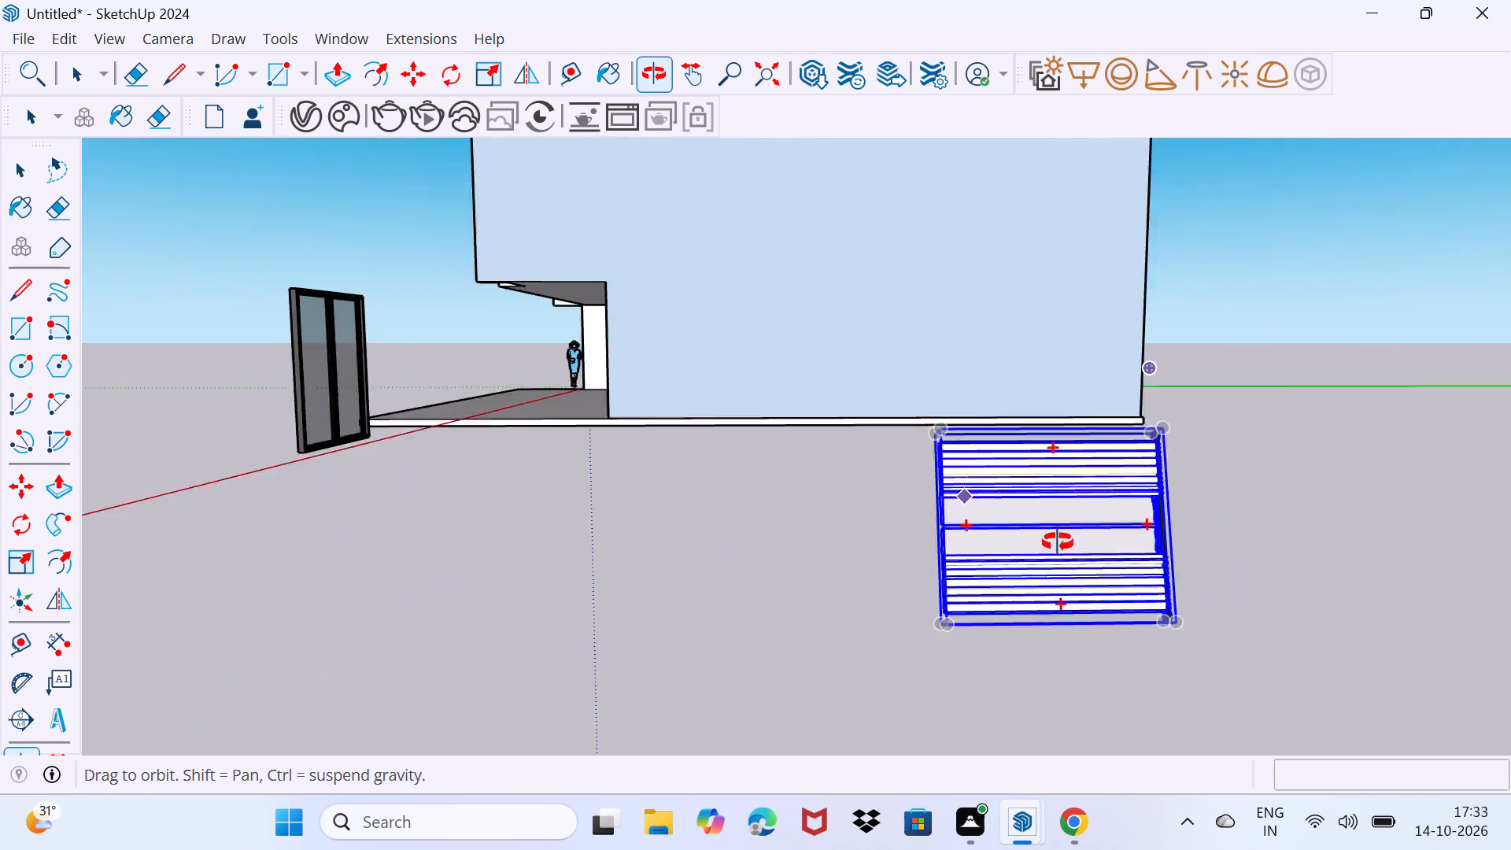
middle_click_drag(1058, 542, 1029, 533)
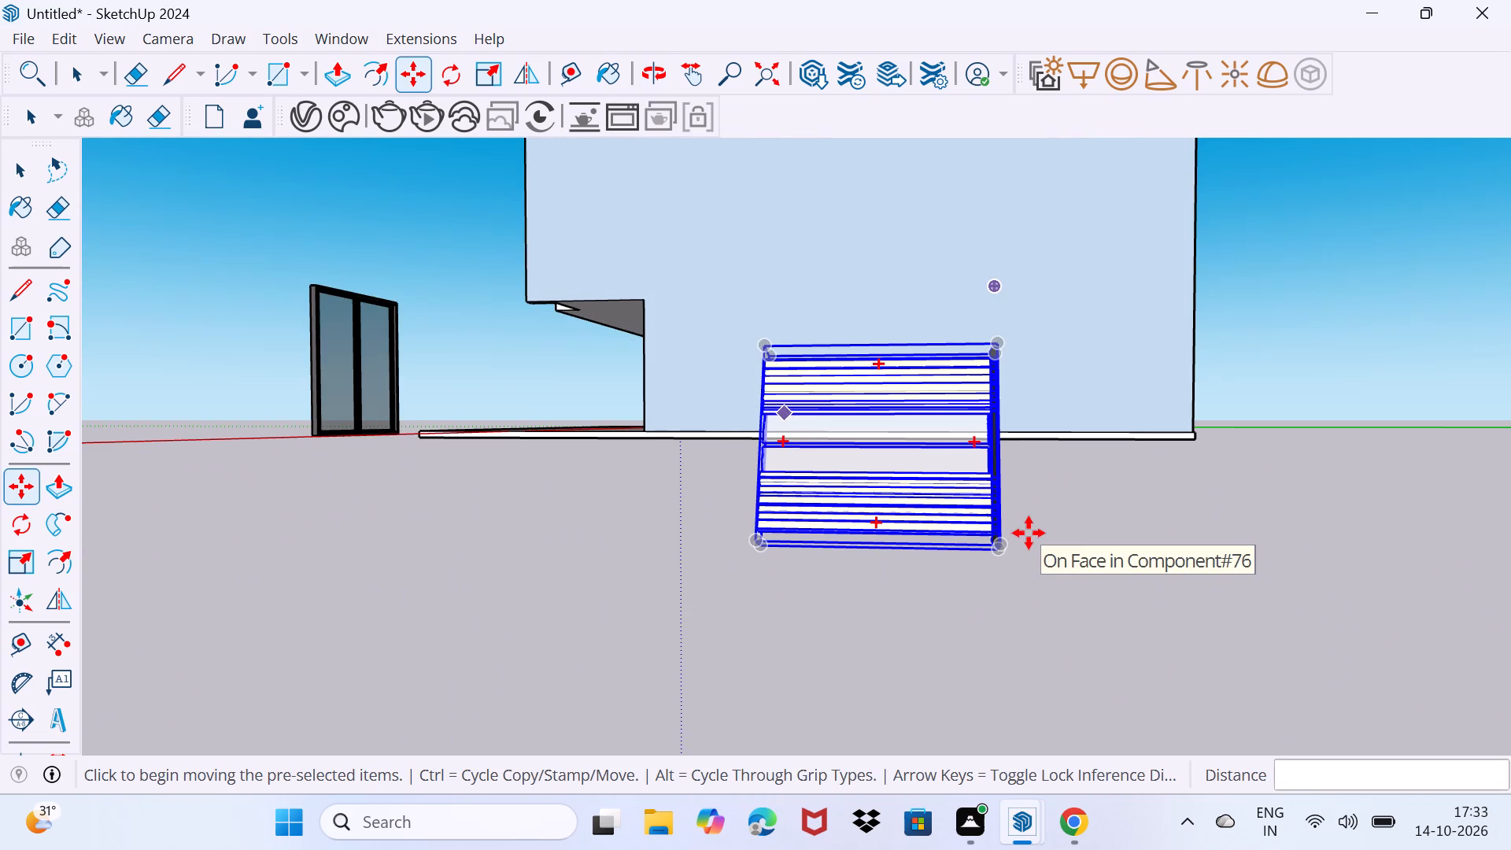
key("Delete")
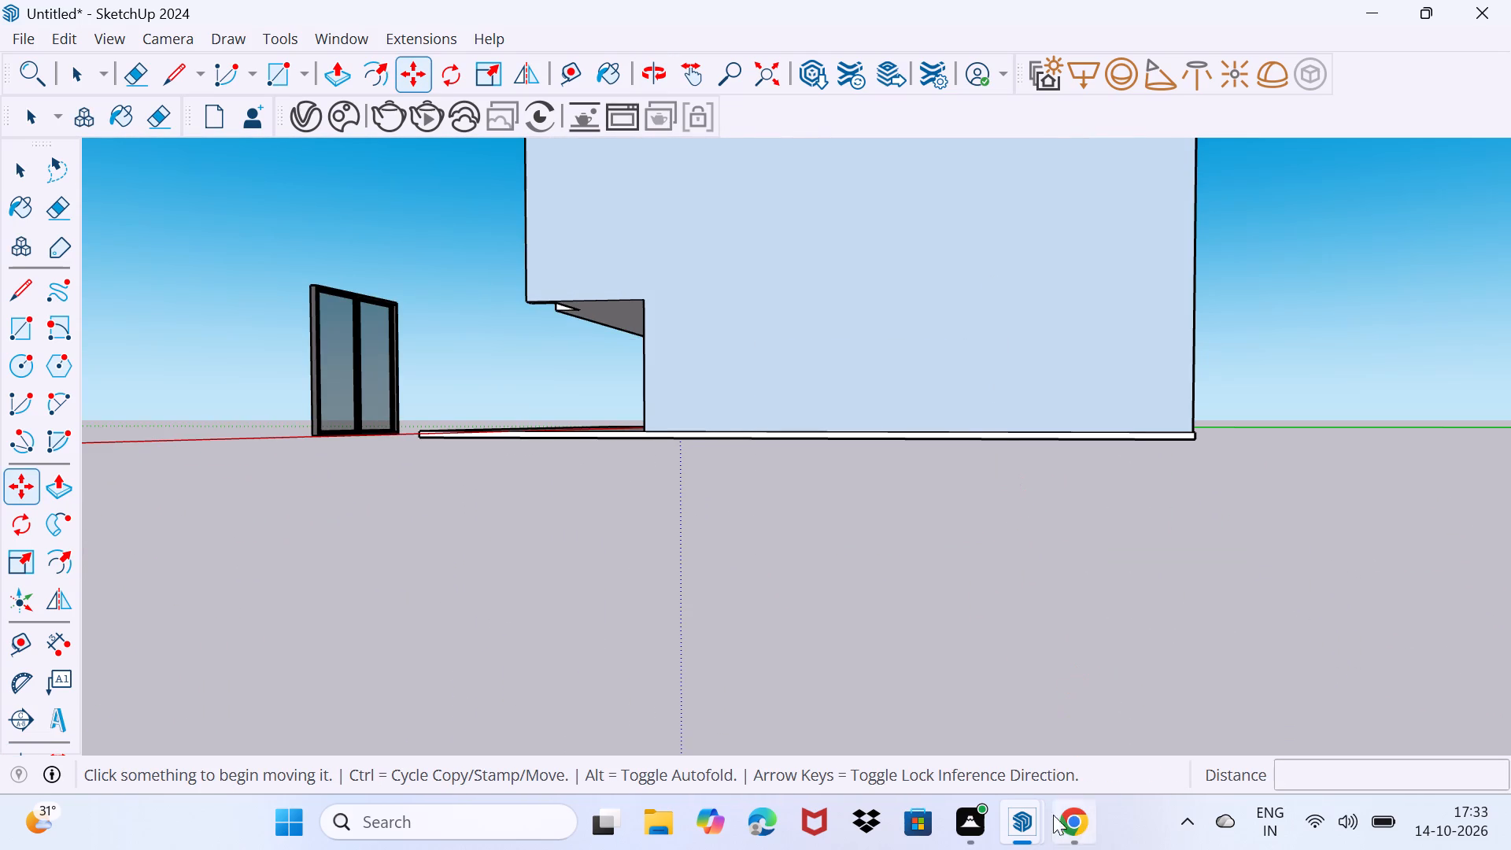
Reopen 3D Warehouse and switch the "curtains" results to collections.
left_click(391, 34)
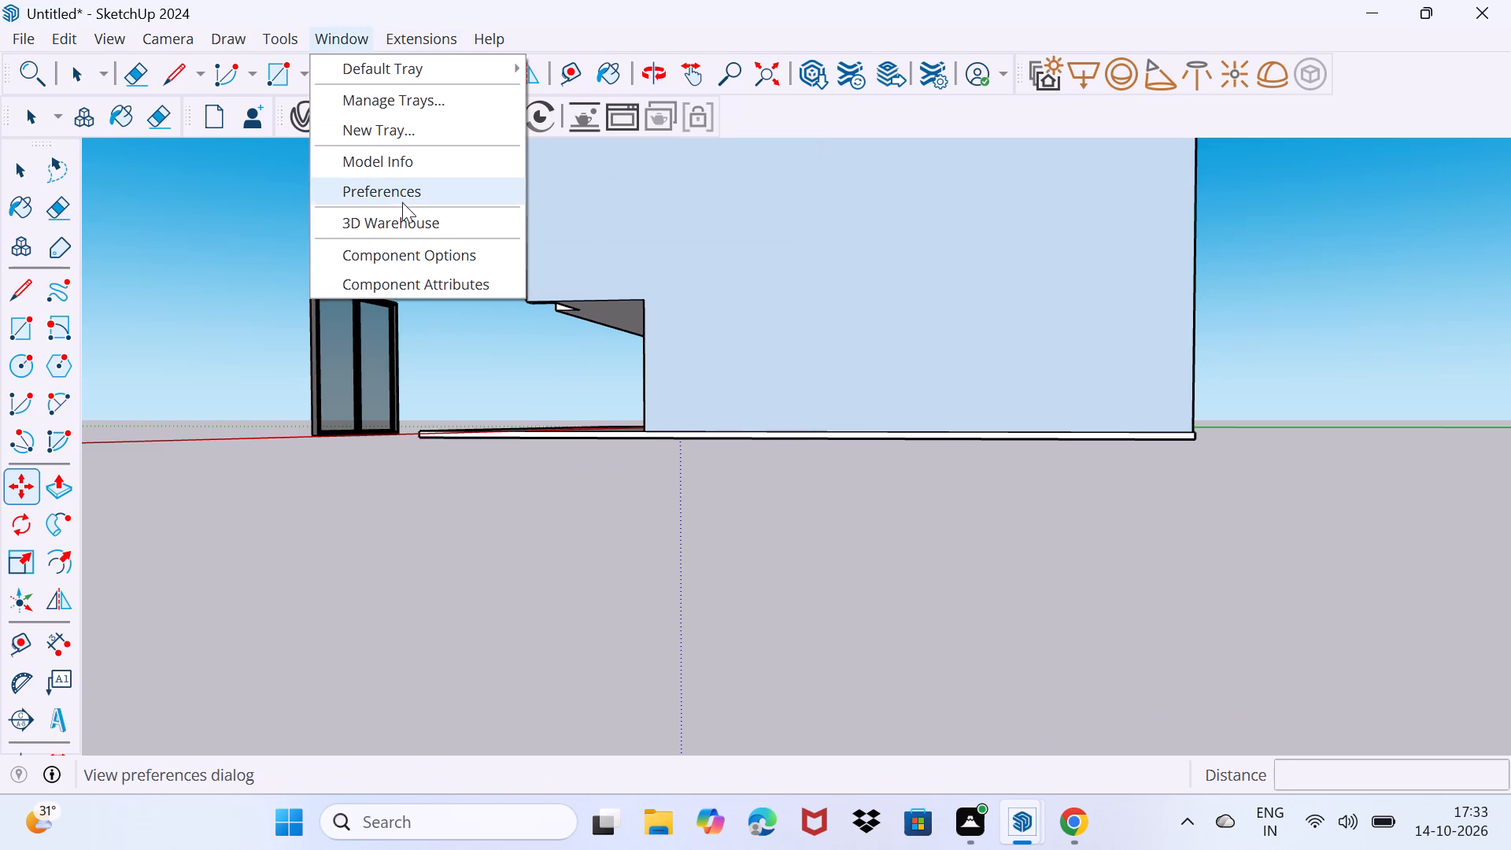
left_click(402, 218)
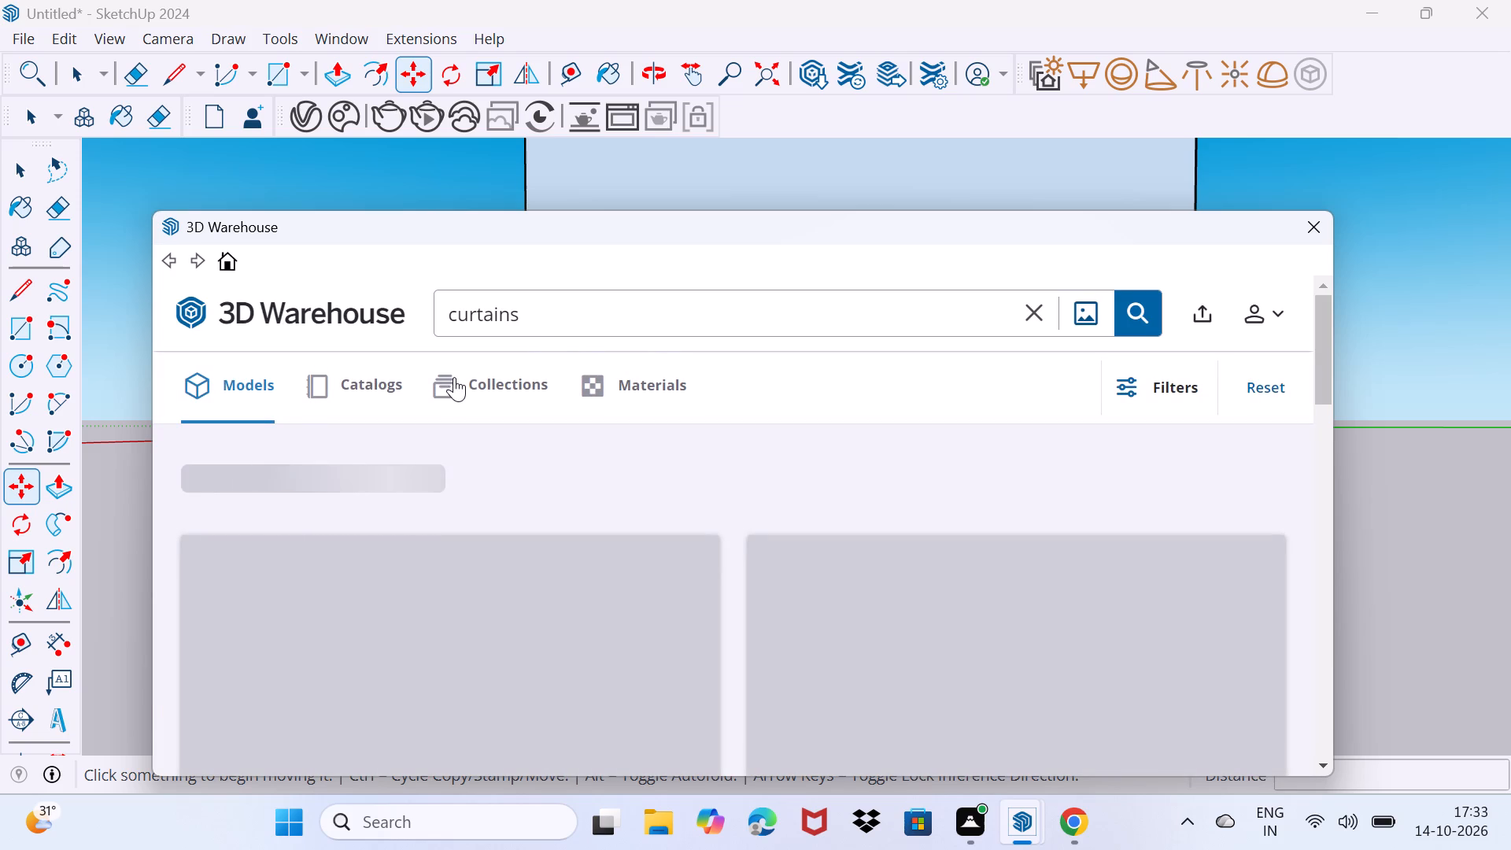
left_click(455, 376)
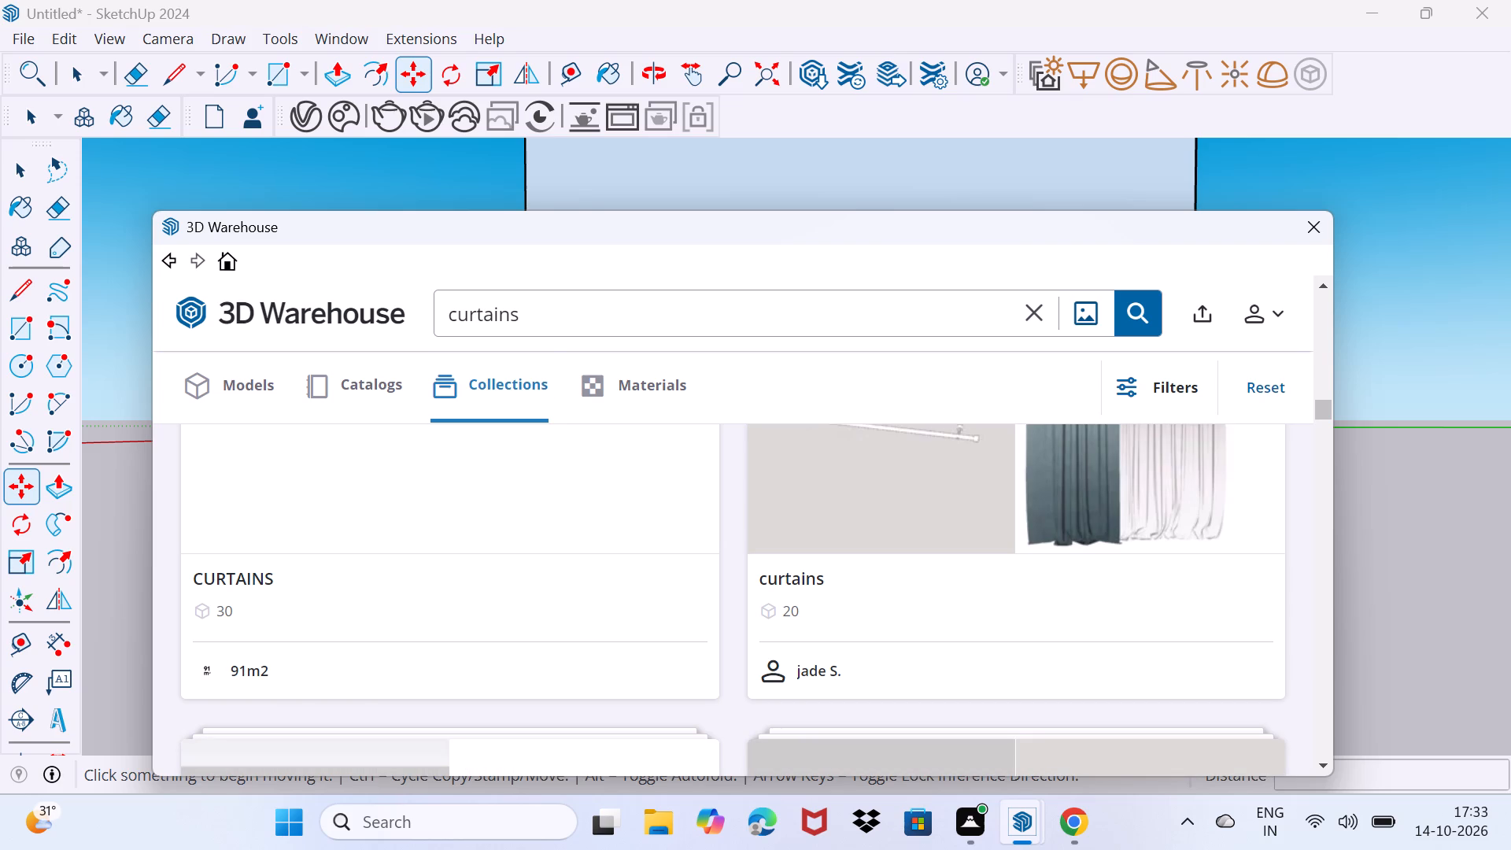
Browse the curtain collections in the search results for a suitable curtain design.
scroll(641, 409, "down", 1)
scroll(678, 519, "down", 7)
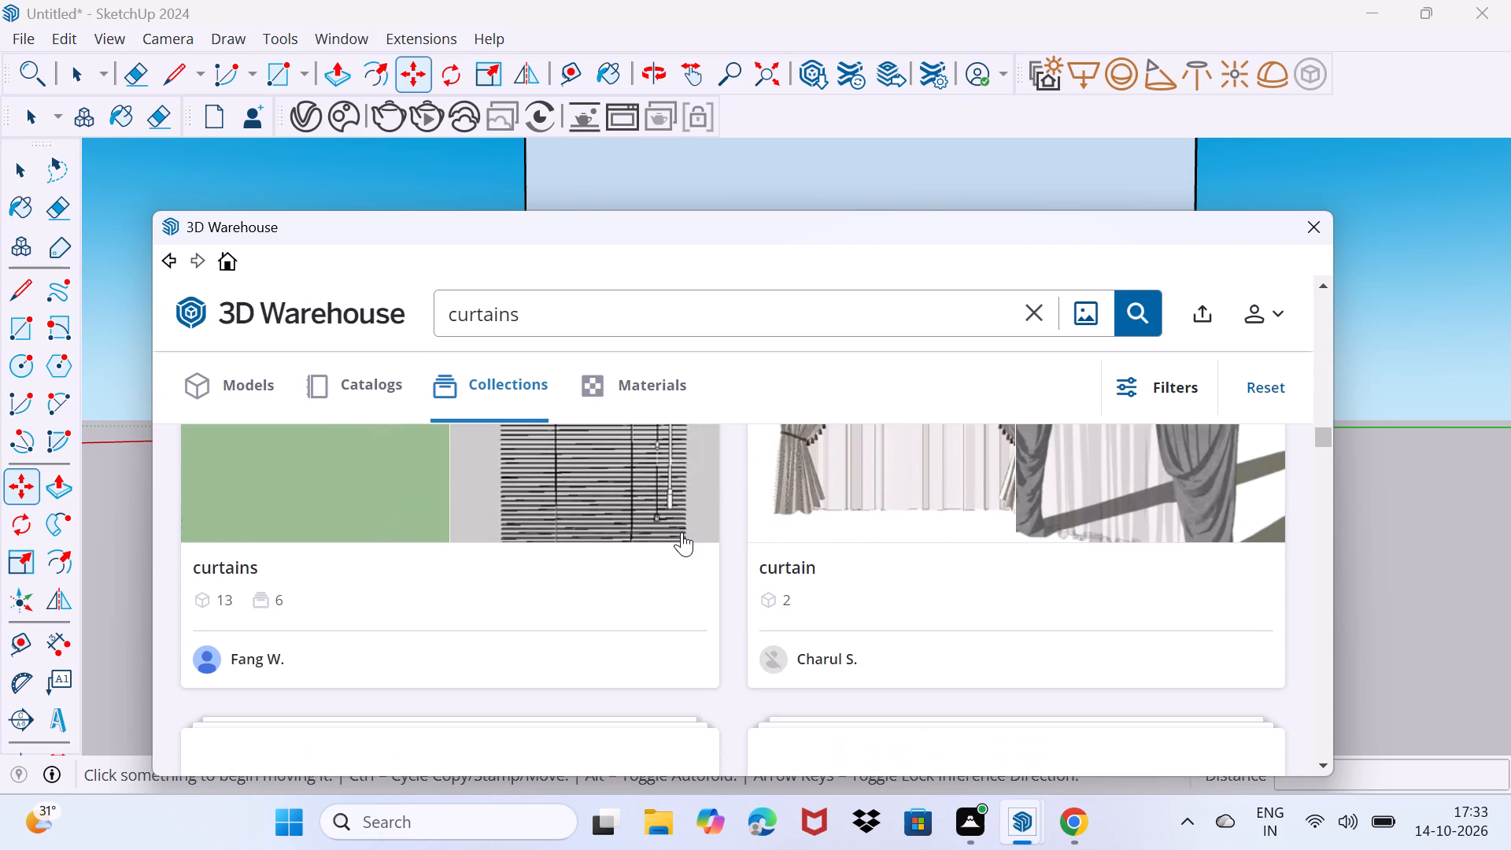
scroll(682, 532, "down", 2)
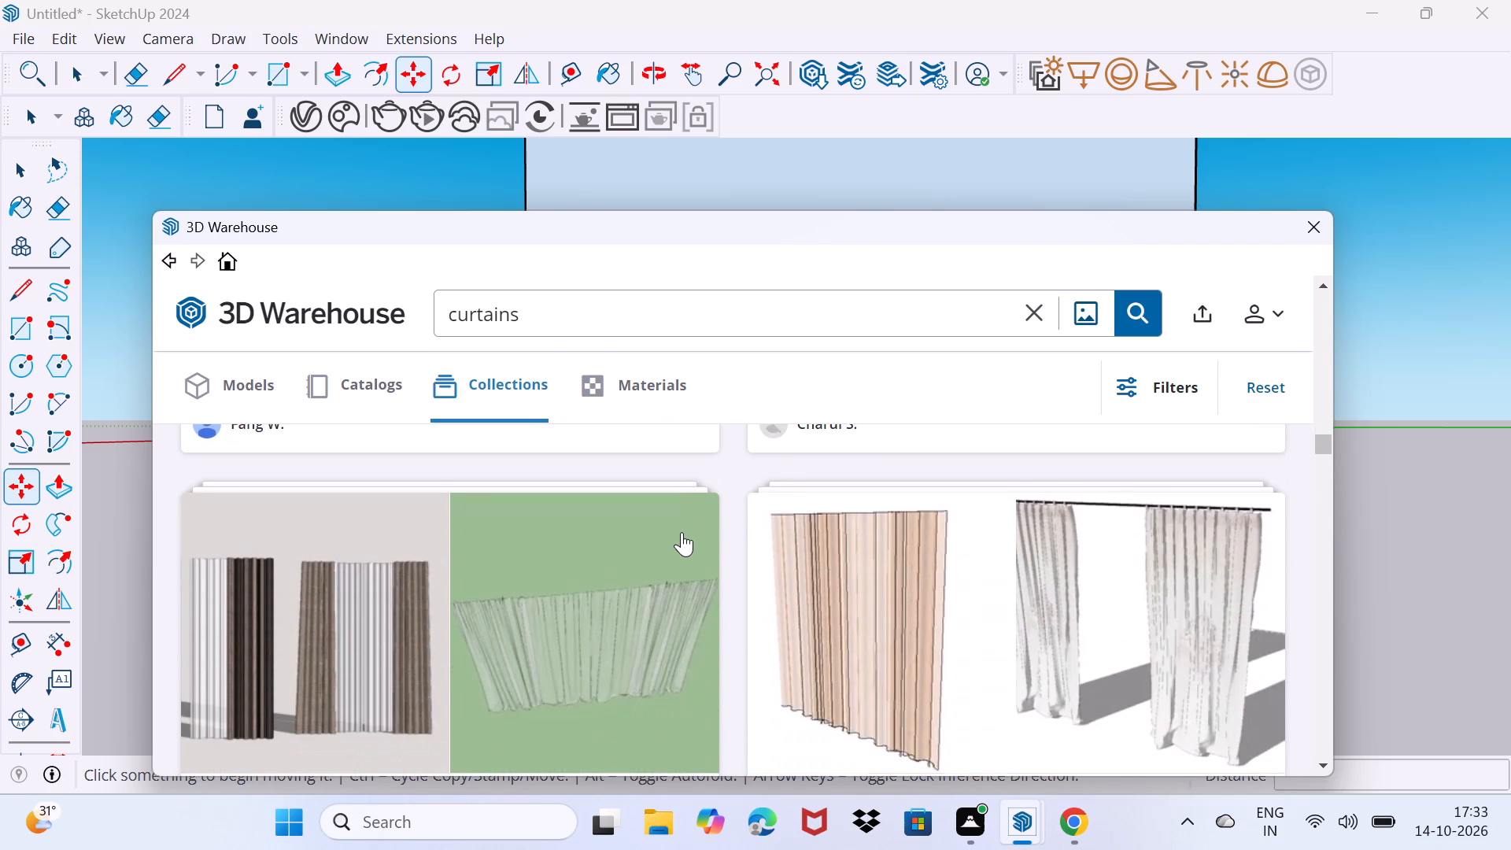
scroll(682, 532, "down", 6)
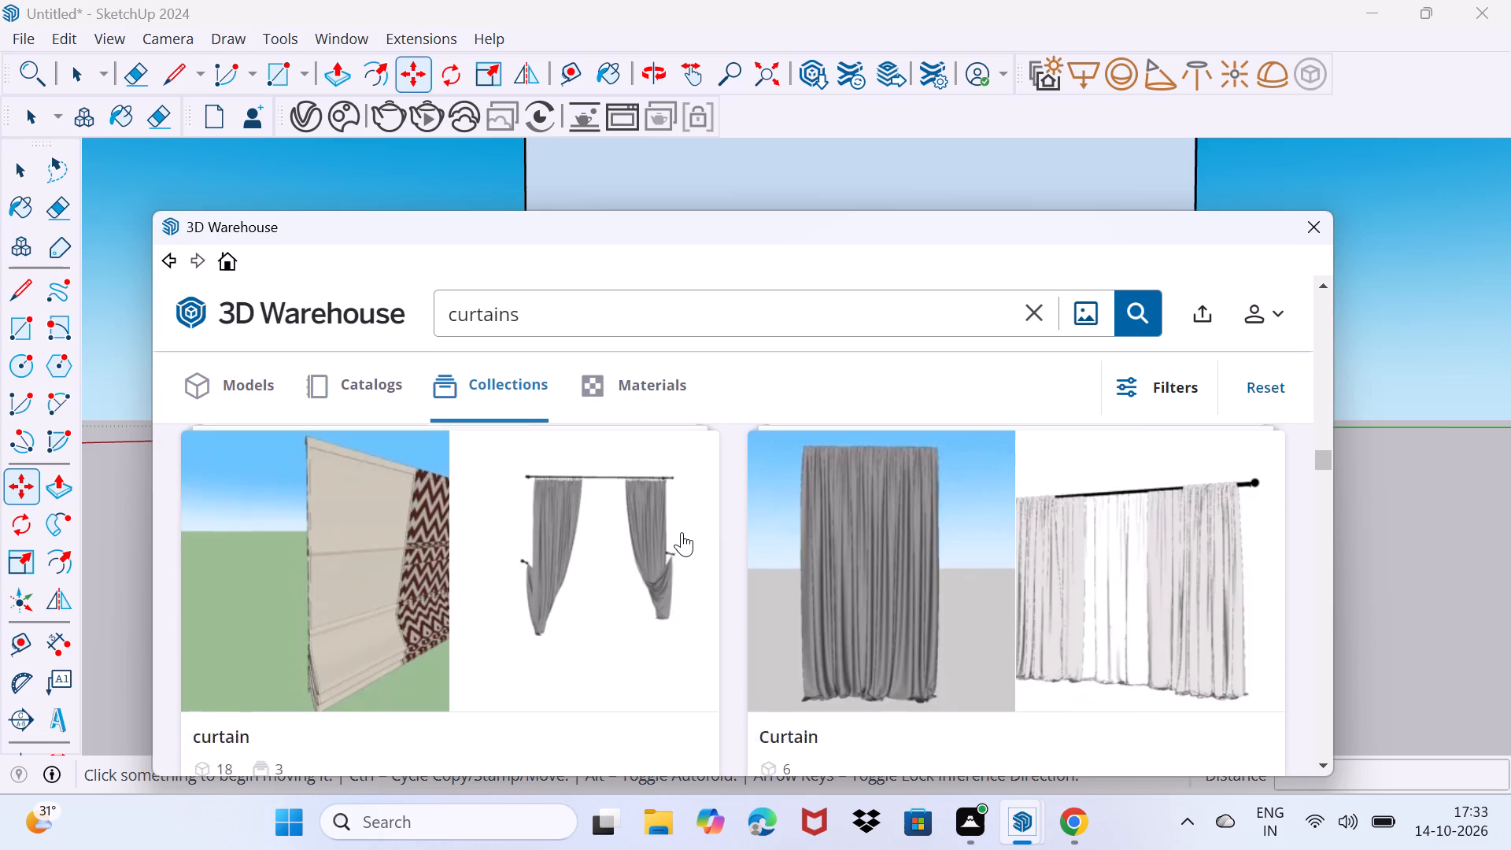
scroll(682, 532, "down", 9)
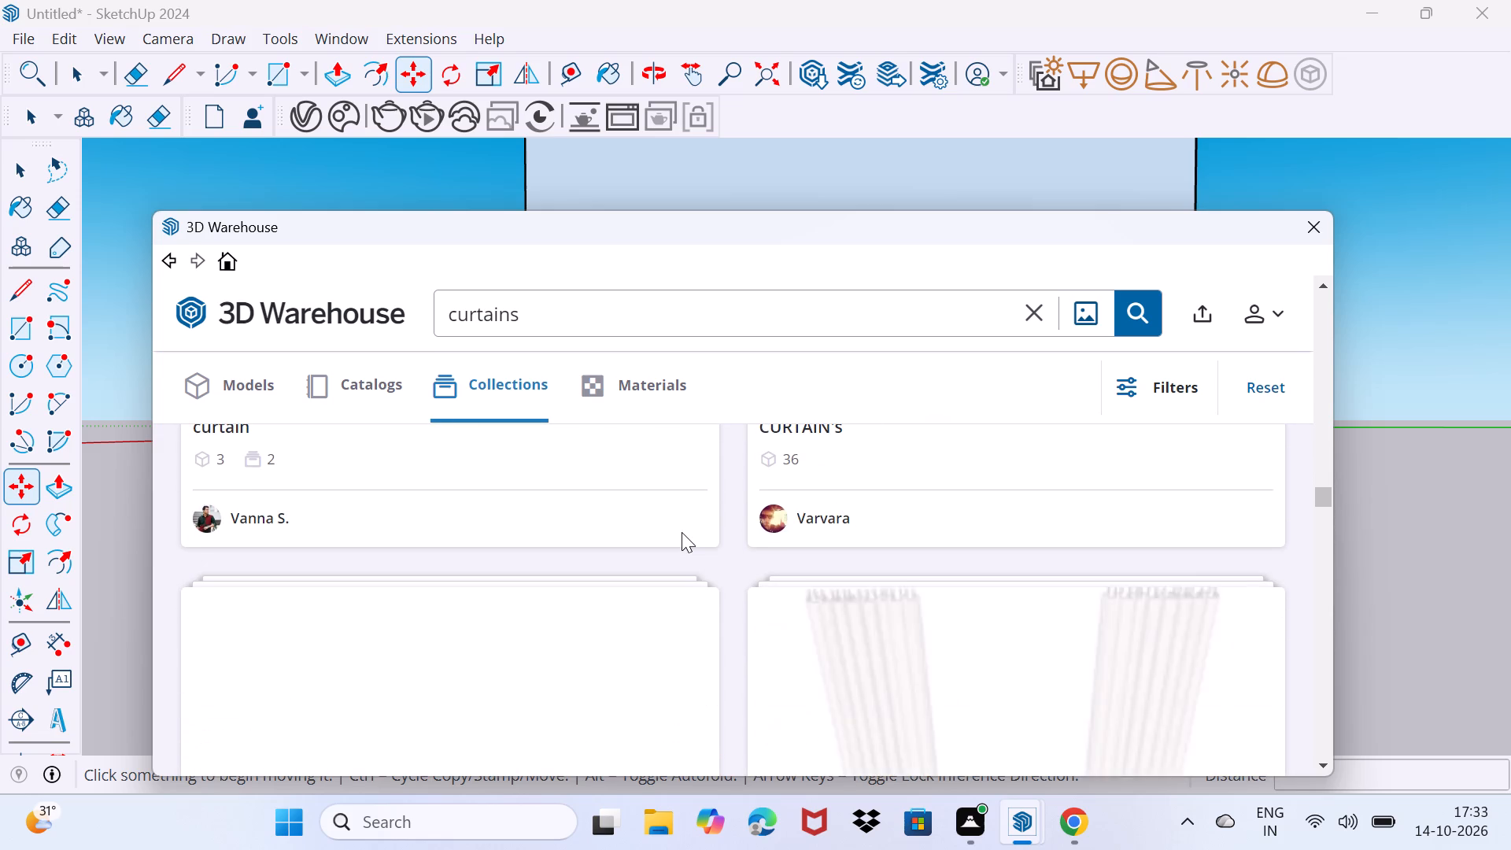
scroll(682, 532, "down", 5)
scroll(682, 532, "up", 3)
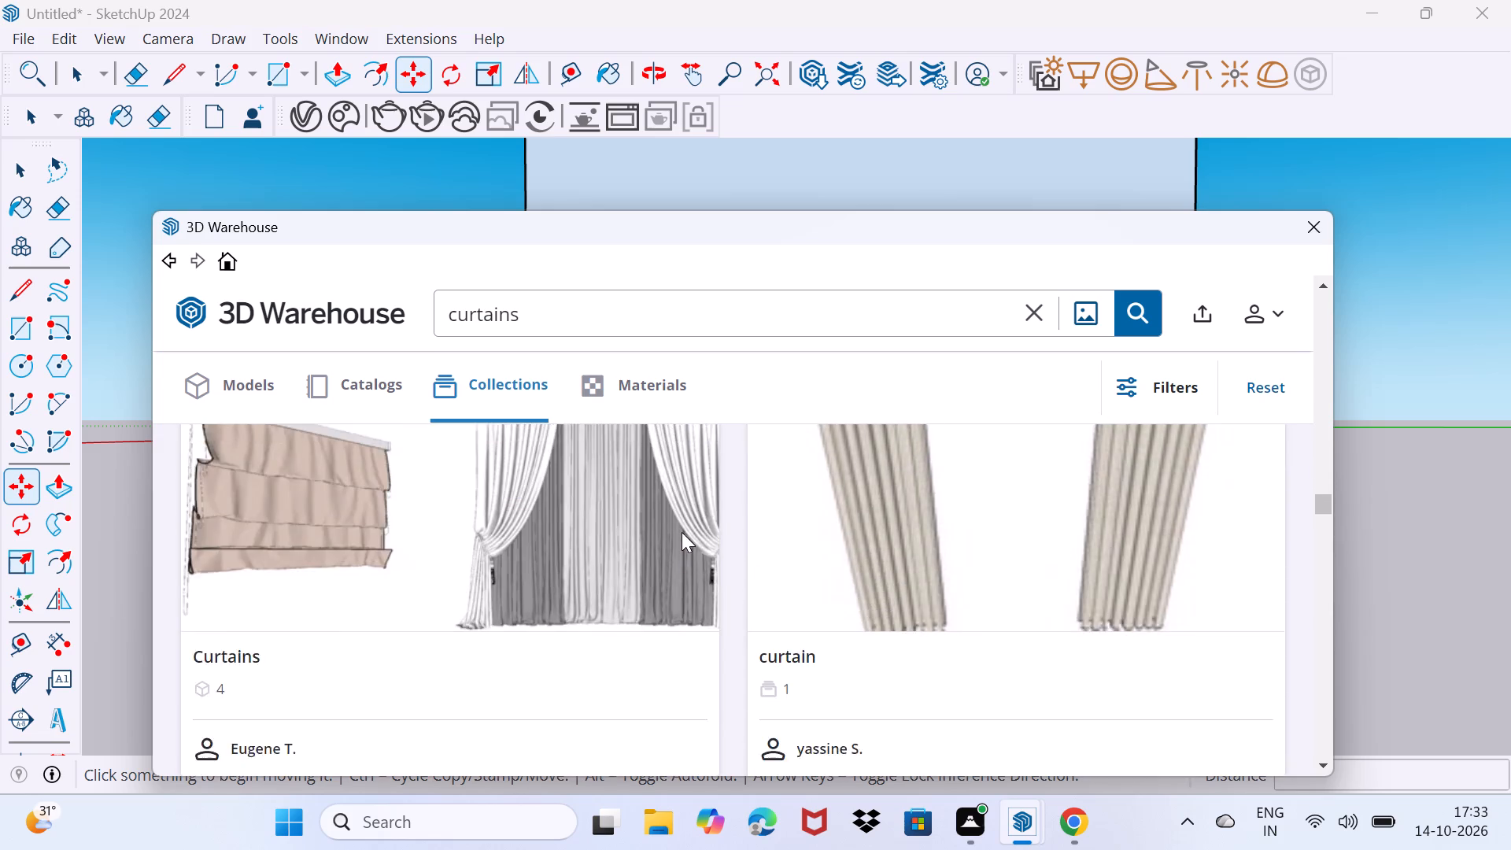
scroll(682, 532, "down", 7)
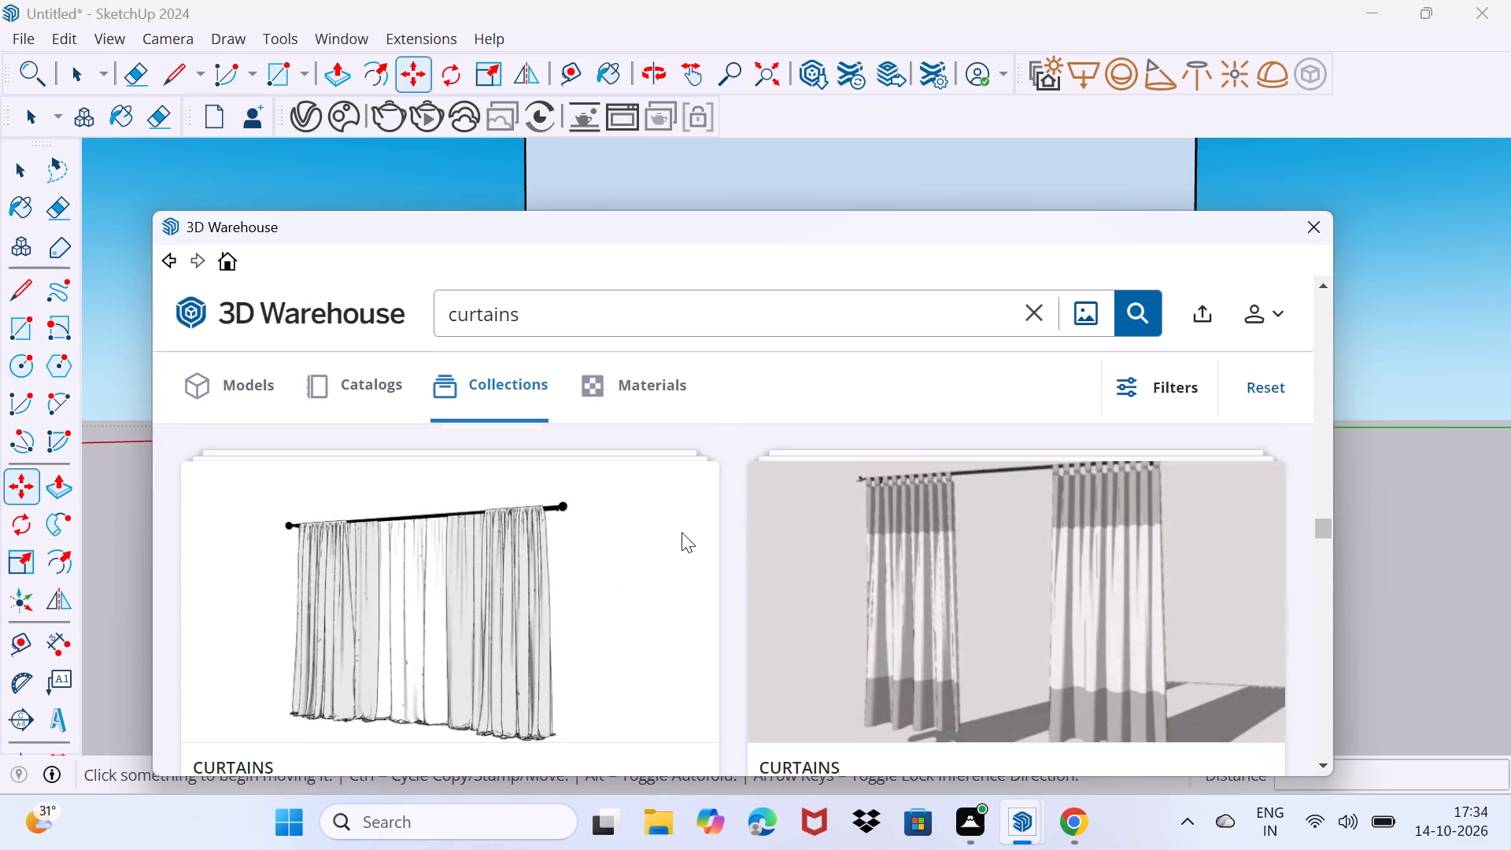
scroll(682, 532, "down", 4)
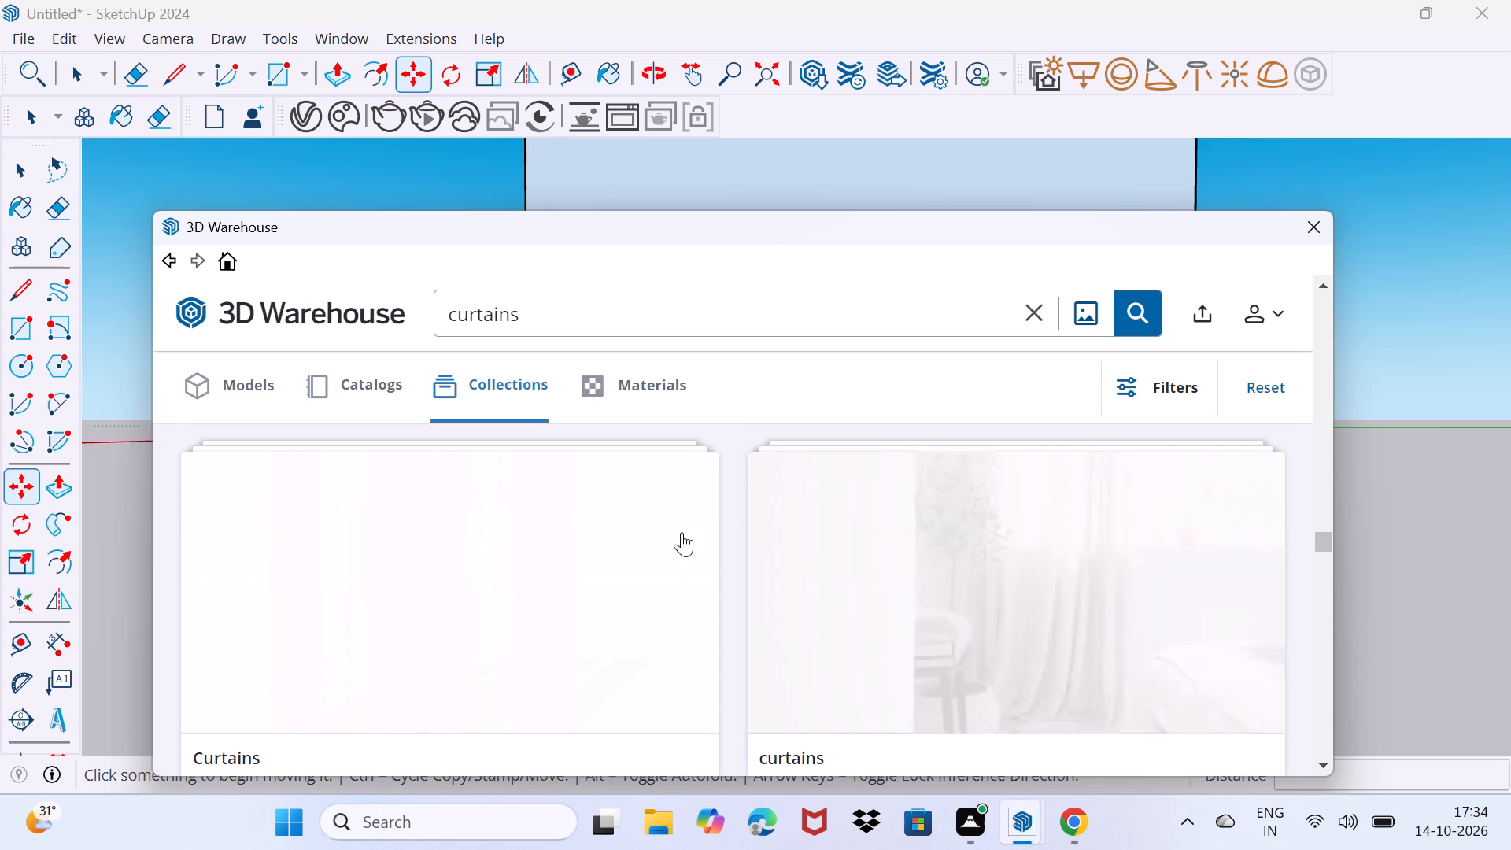
scroll(682, 532, "down", 3)
scroll(682, 532, "up", 4)
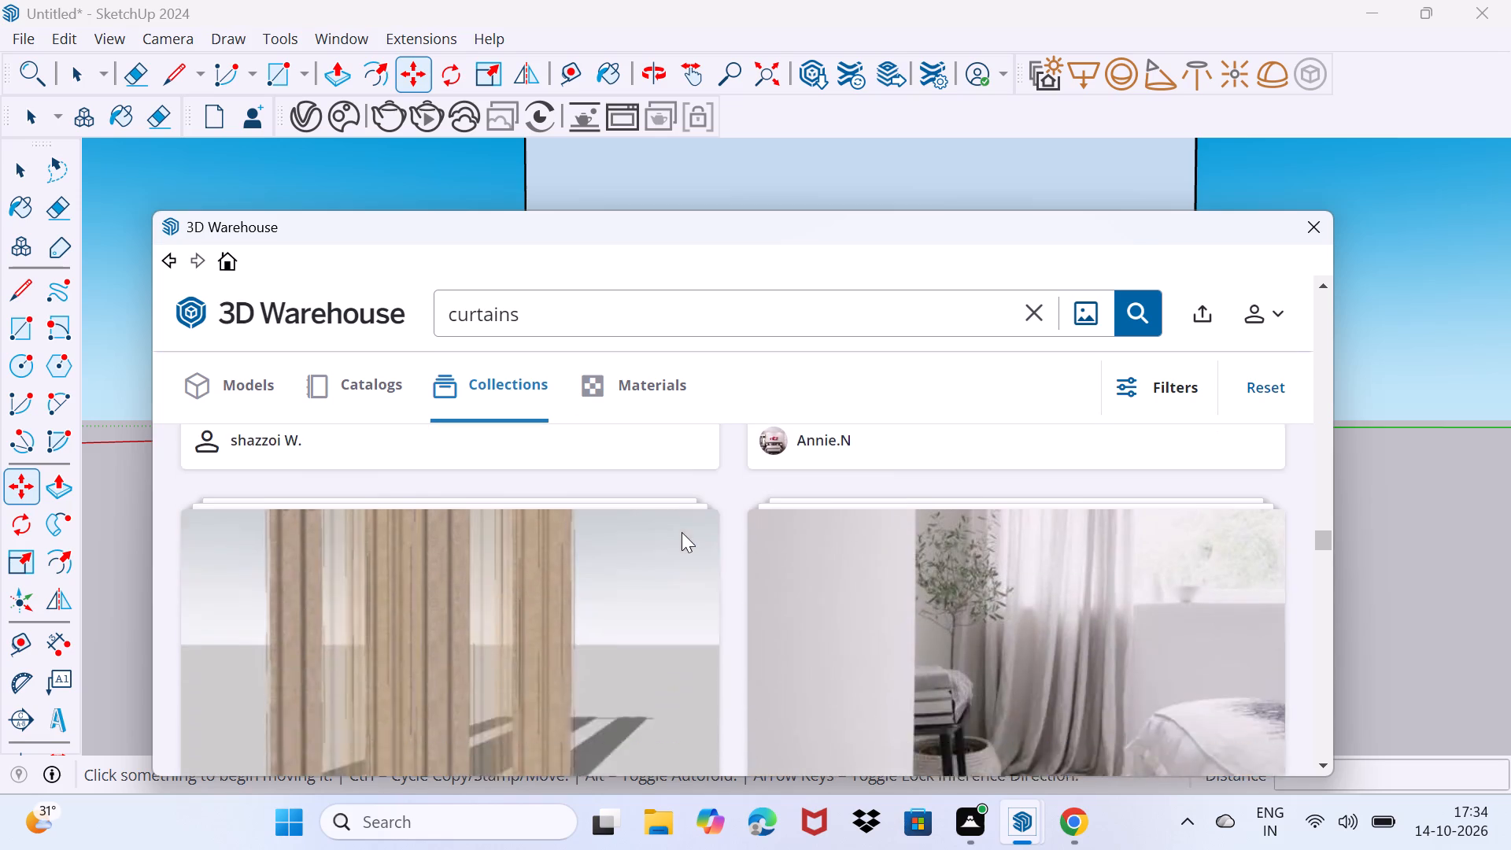
scroll(682, 532, "down", 9)
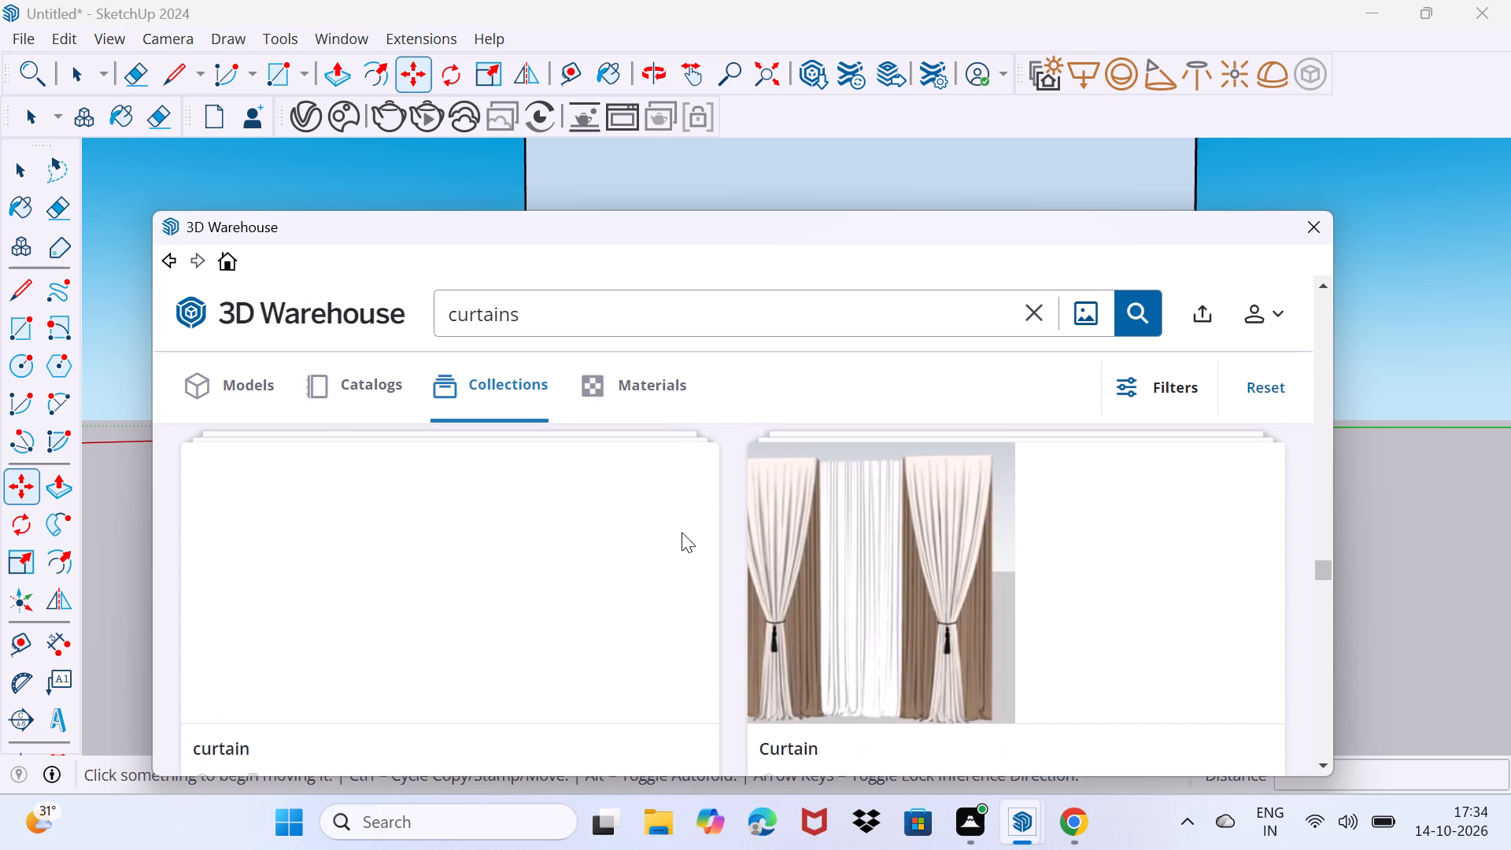
scroll(682, 532, "down", 7)
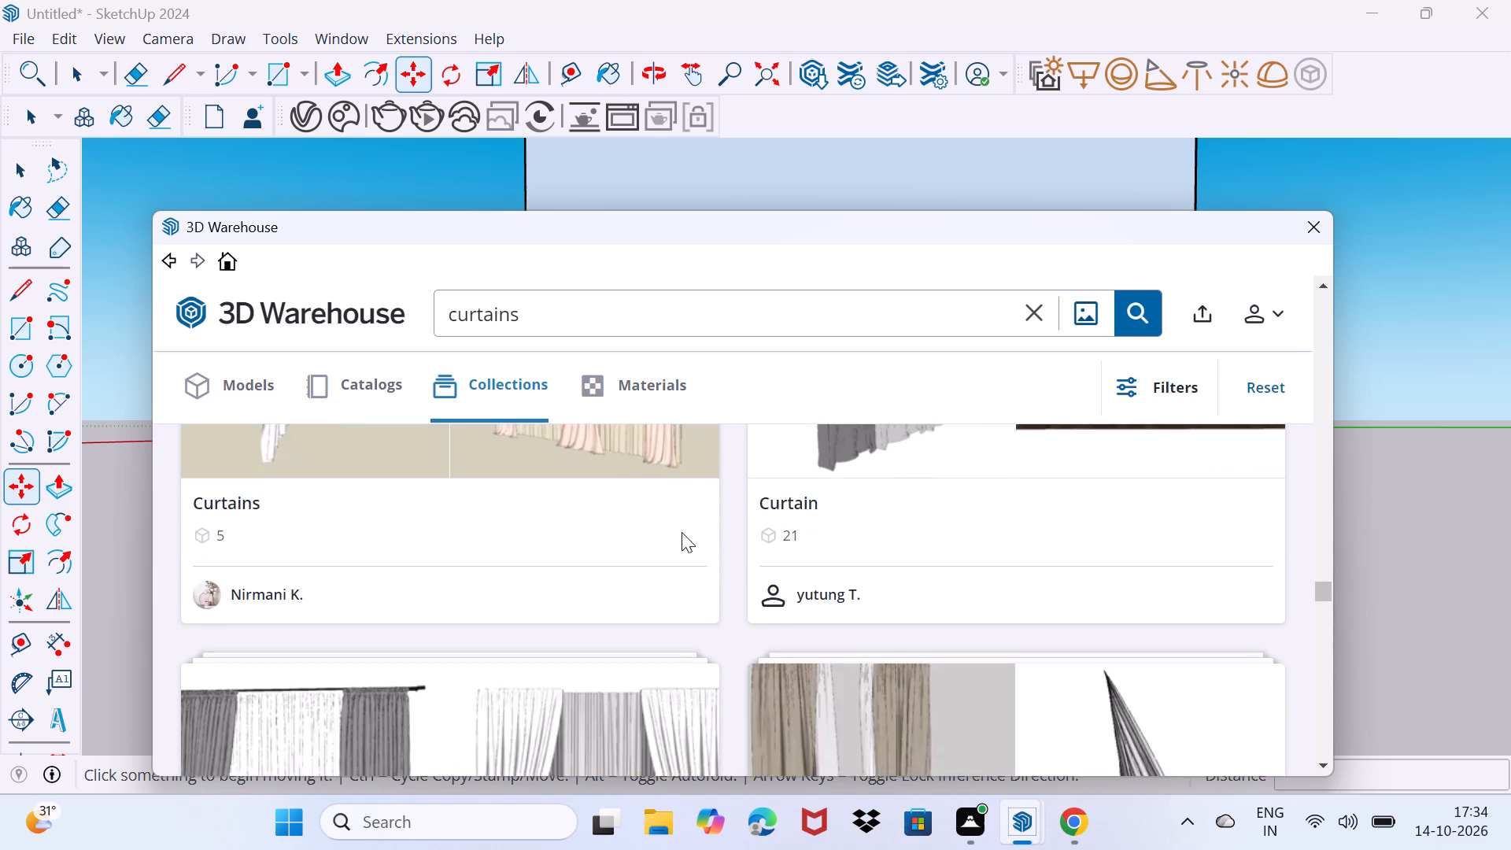
scroll(682, 532, "down", 6)
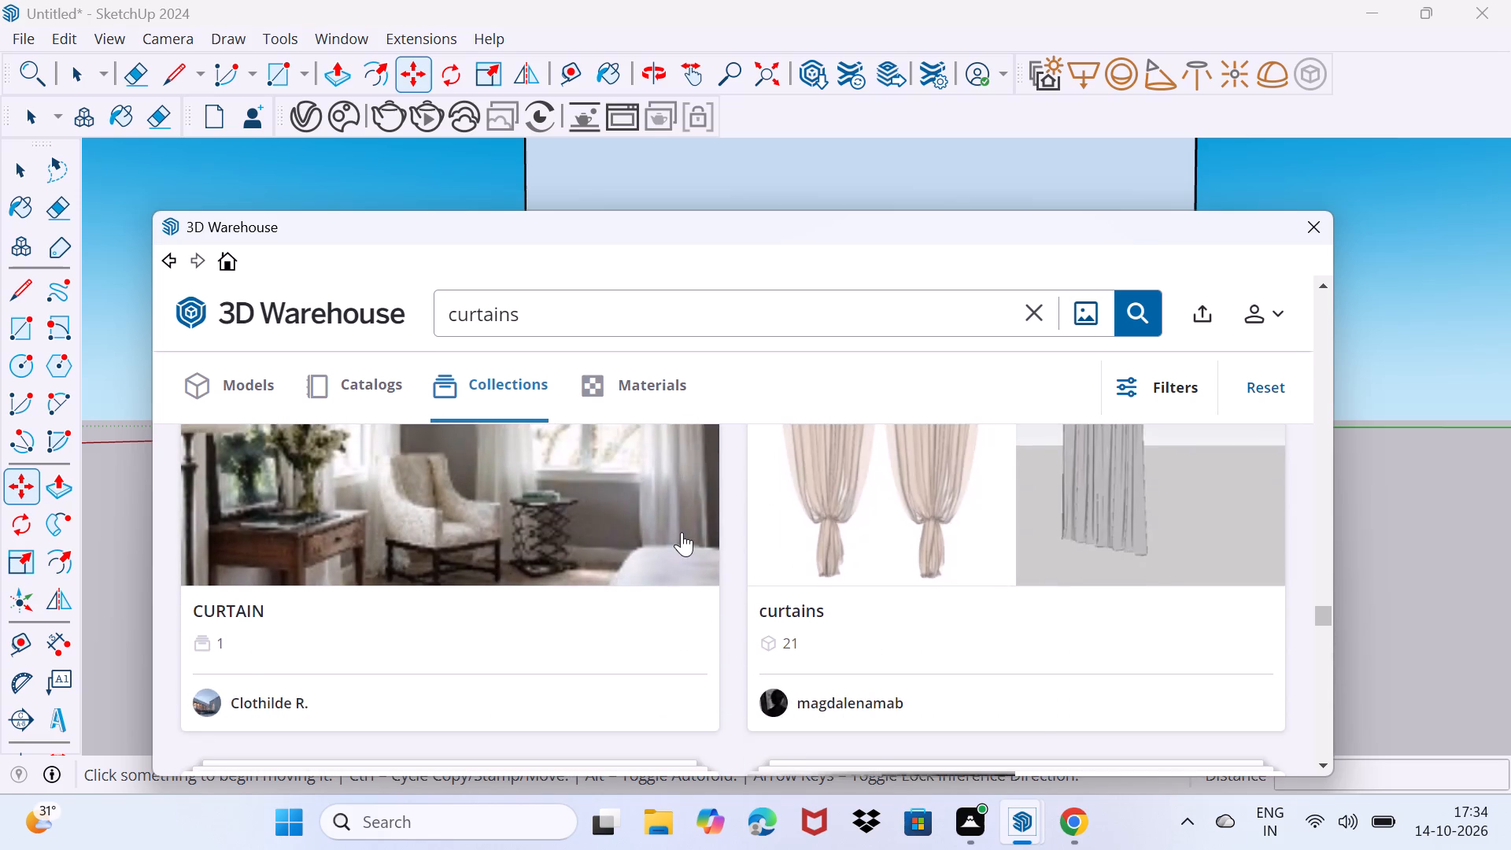
scroll(682, 532, "down", 18)
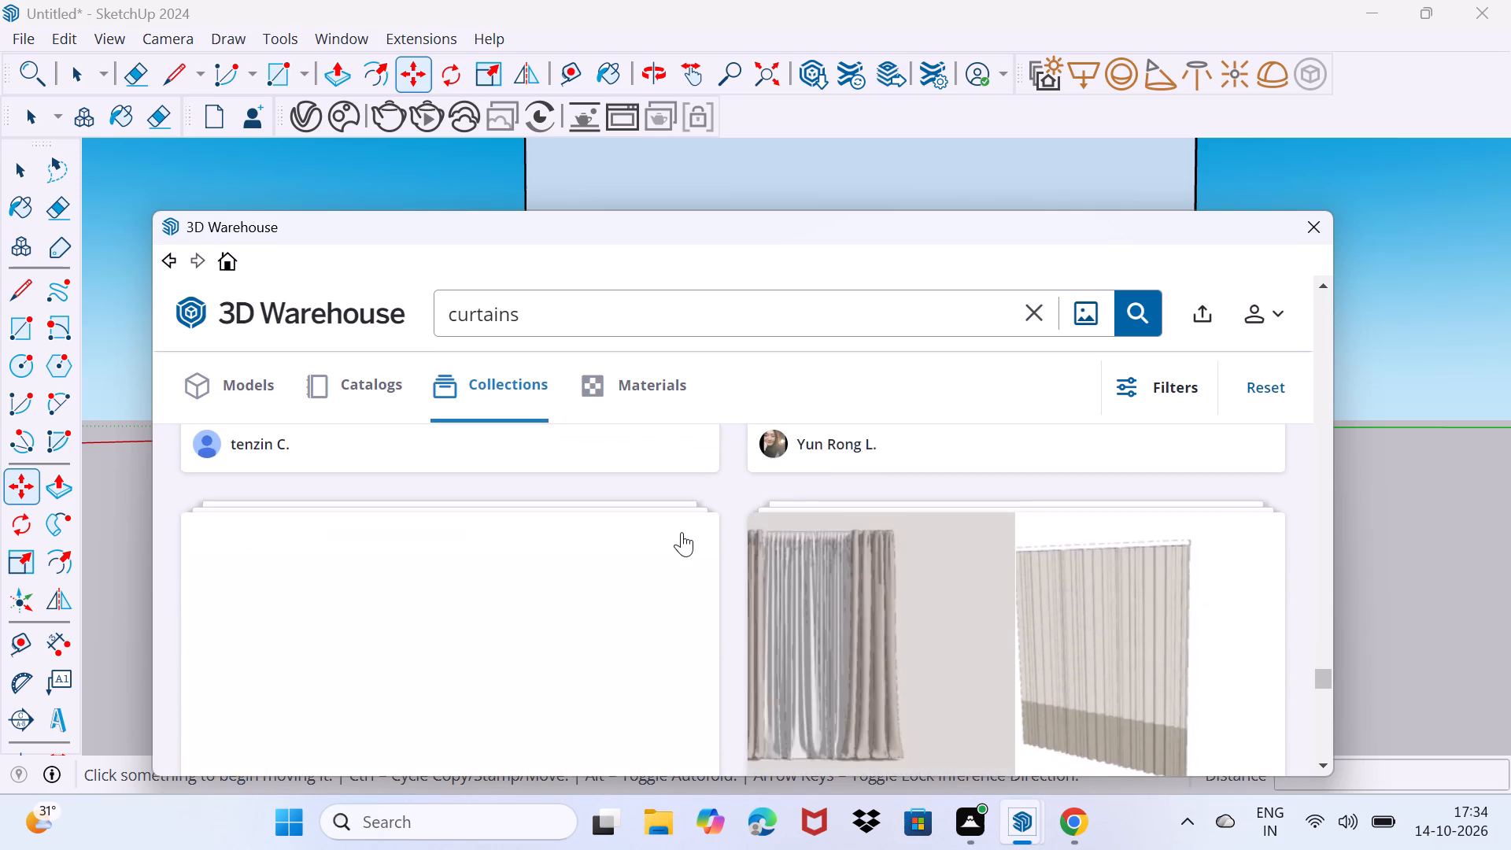
scroll(682, 532, "down", 10)
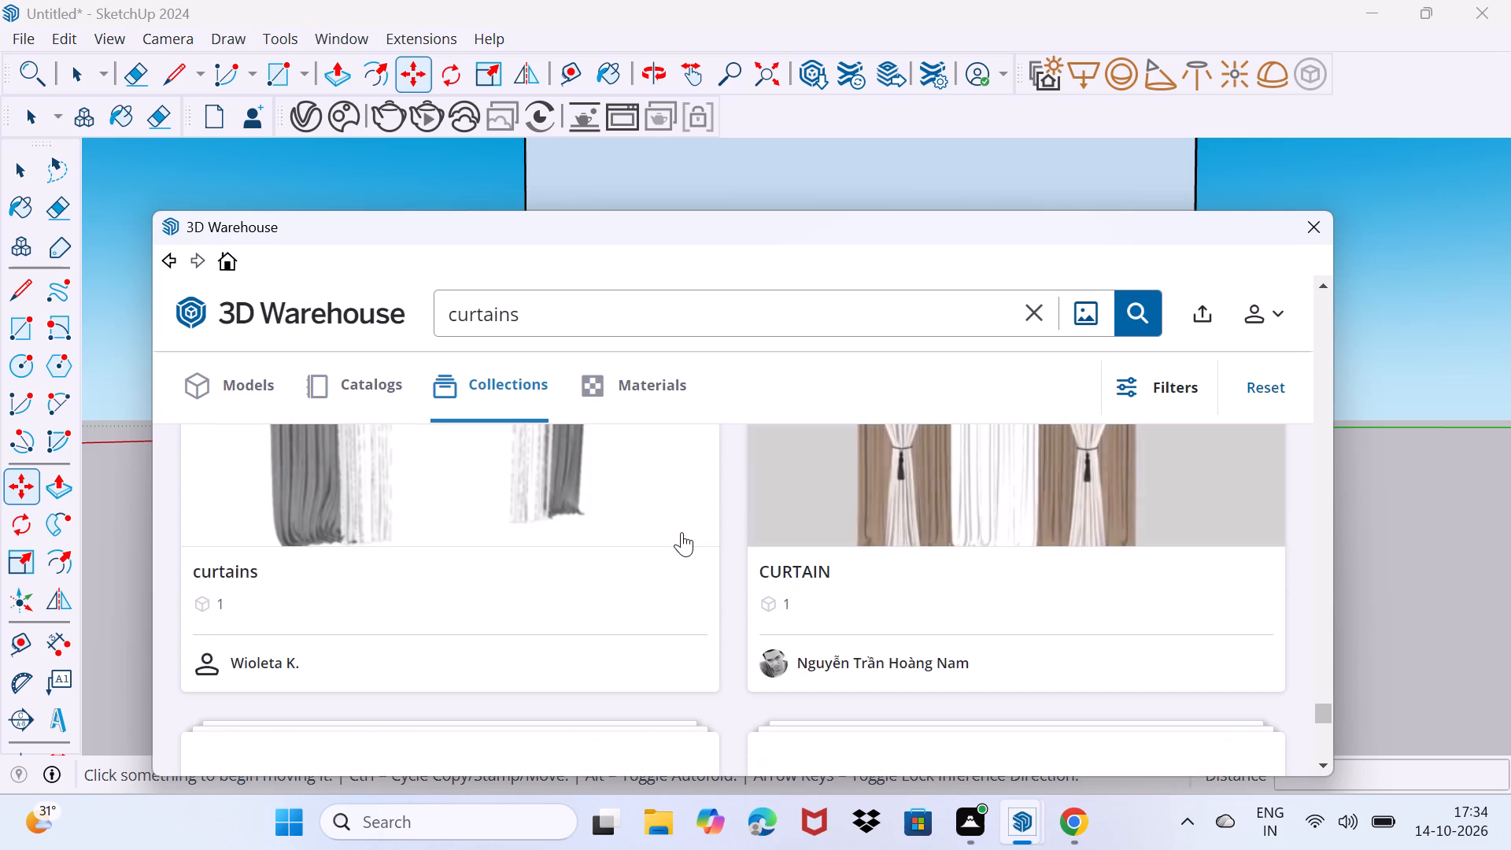
scroll(682, 532, "down", 8)
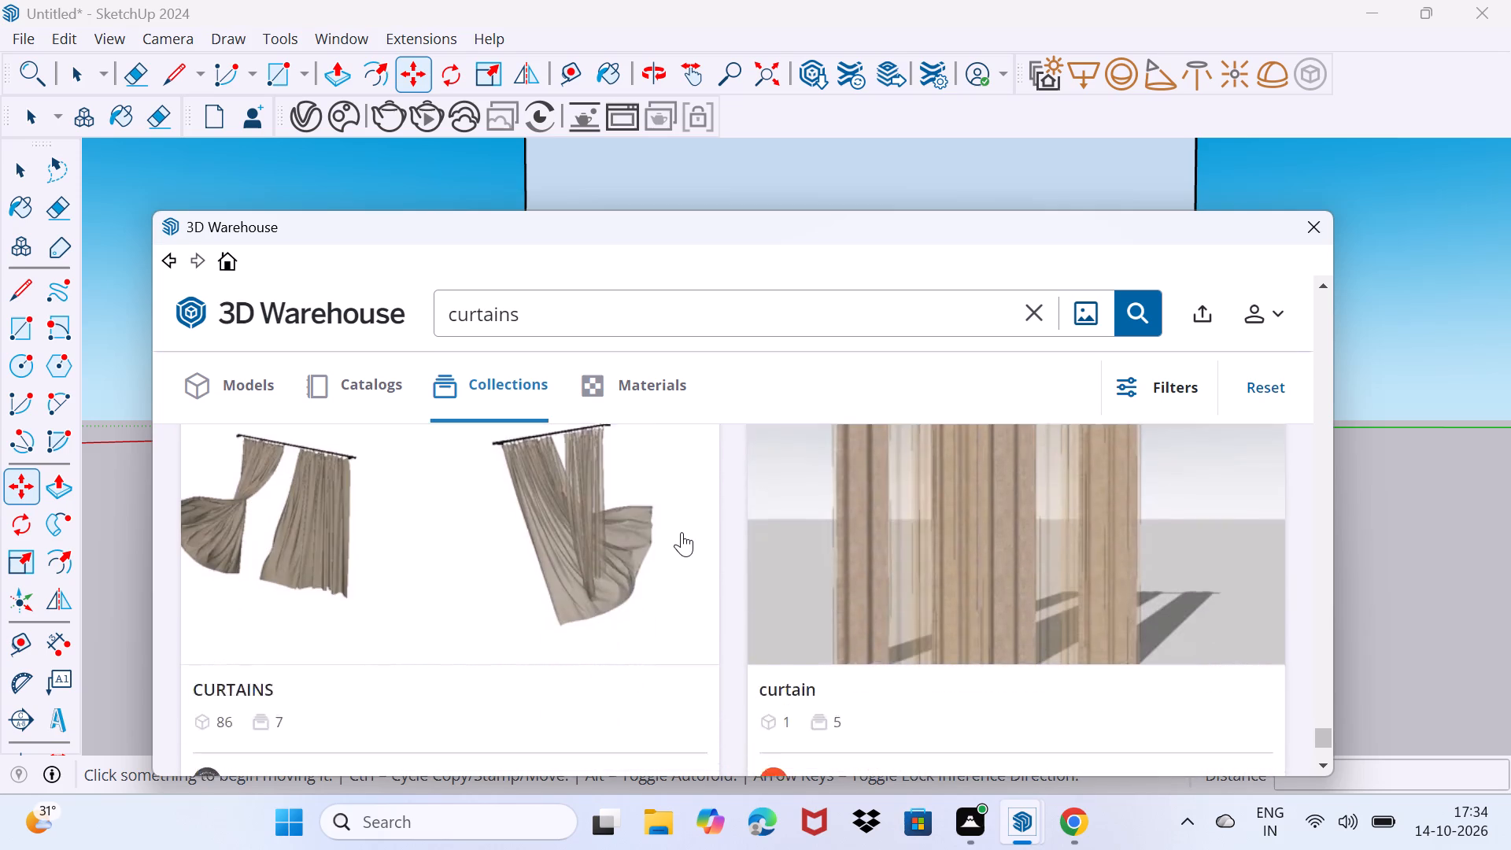
scroll(682, 532, "up", 3)
scroll(682, 532, "down", 5)
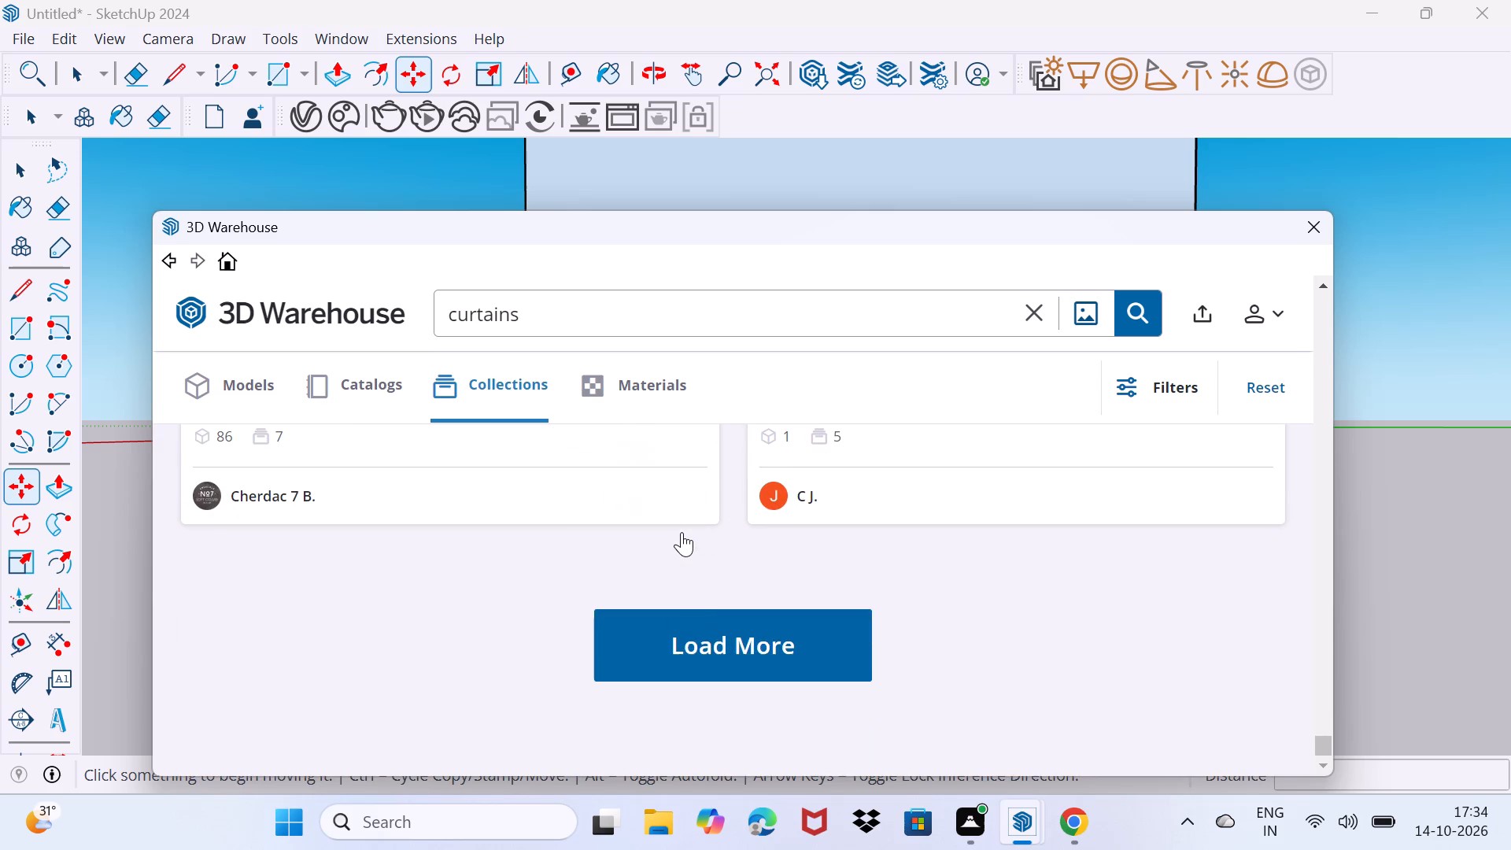
scroll(682, 532, "down", 2)
scroll(682, 532, "up", 4)
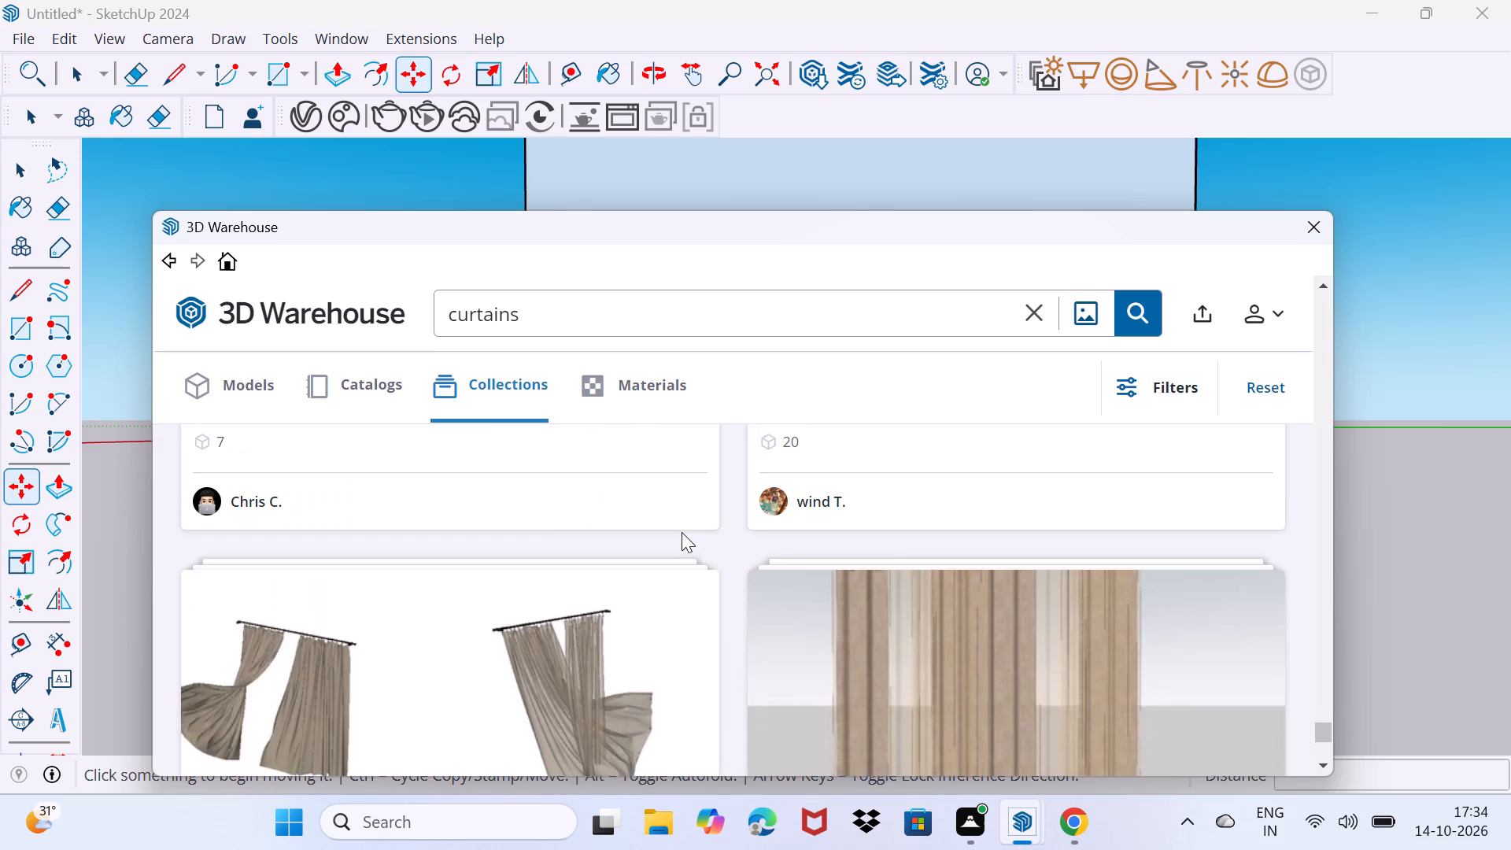
Open the collection showing the straight beige-brown curtain and load its 371 KB curtain model directly into the scene.
left_click(887, 677)
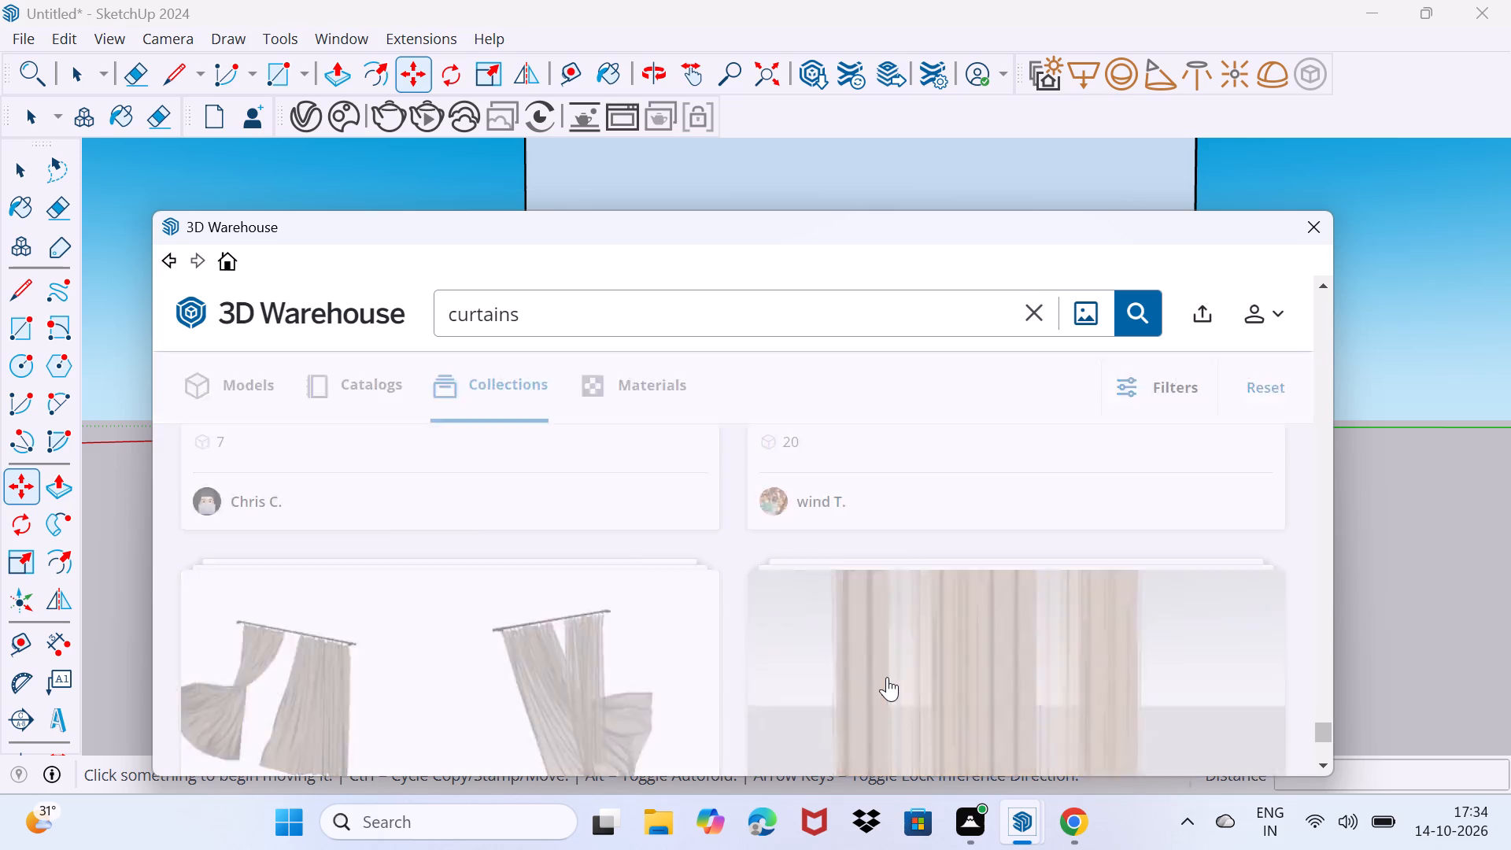
scroll(552, 535, "down", 4)
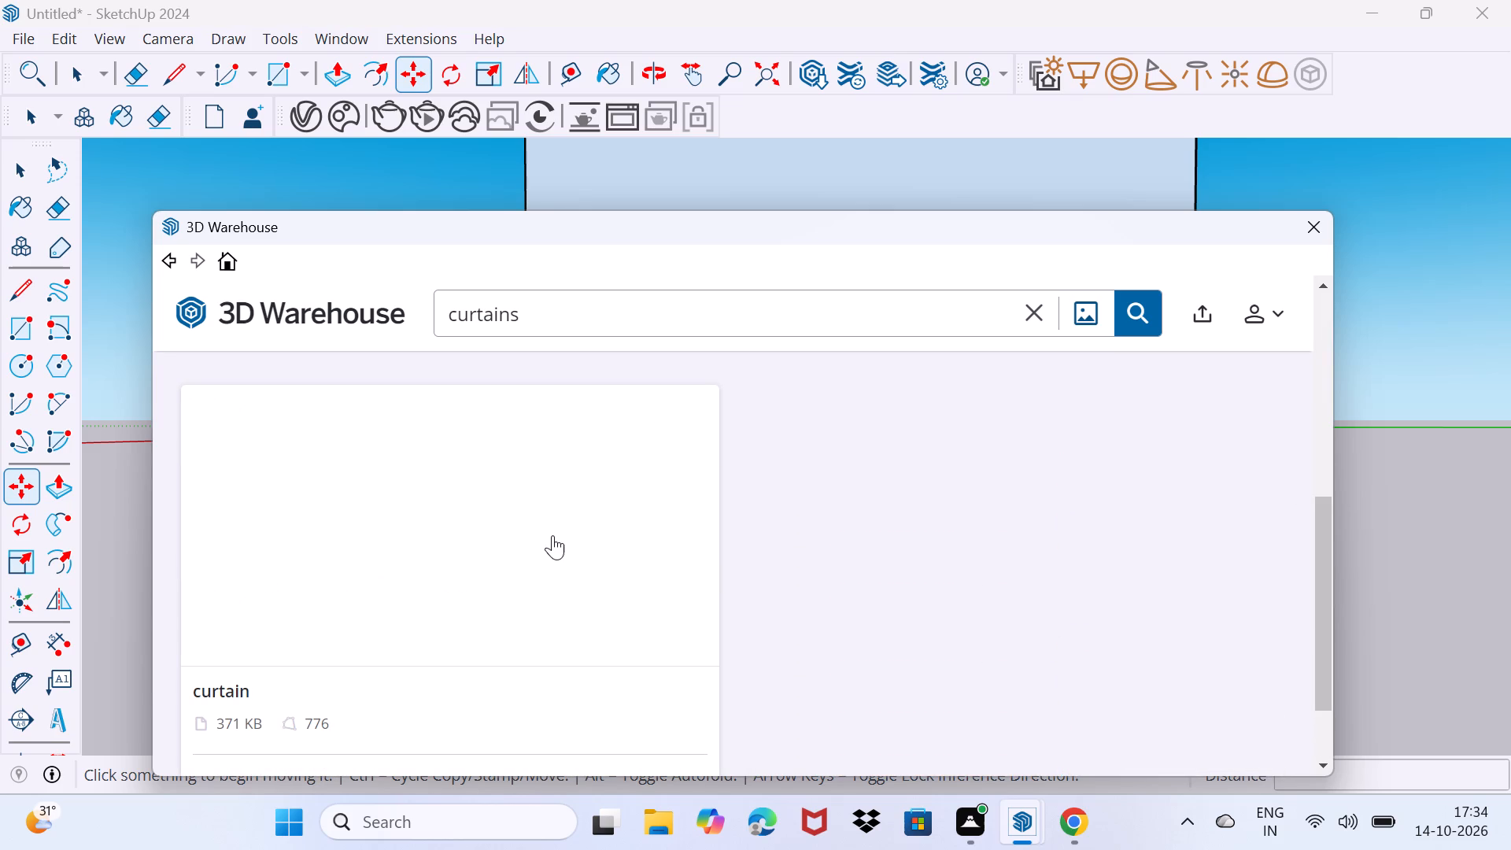
left_click(523, 553)
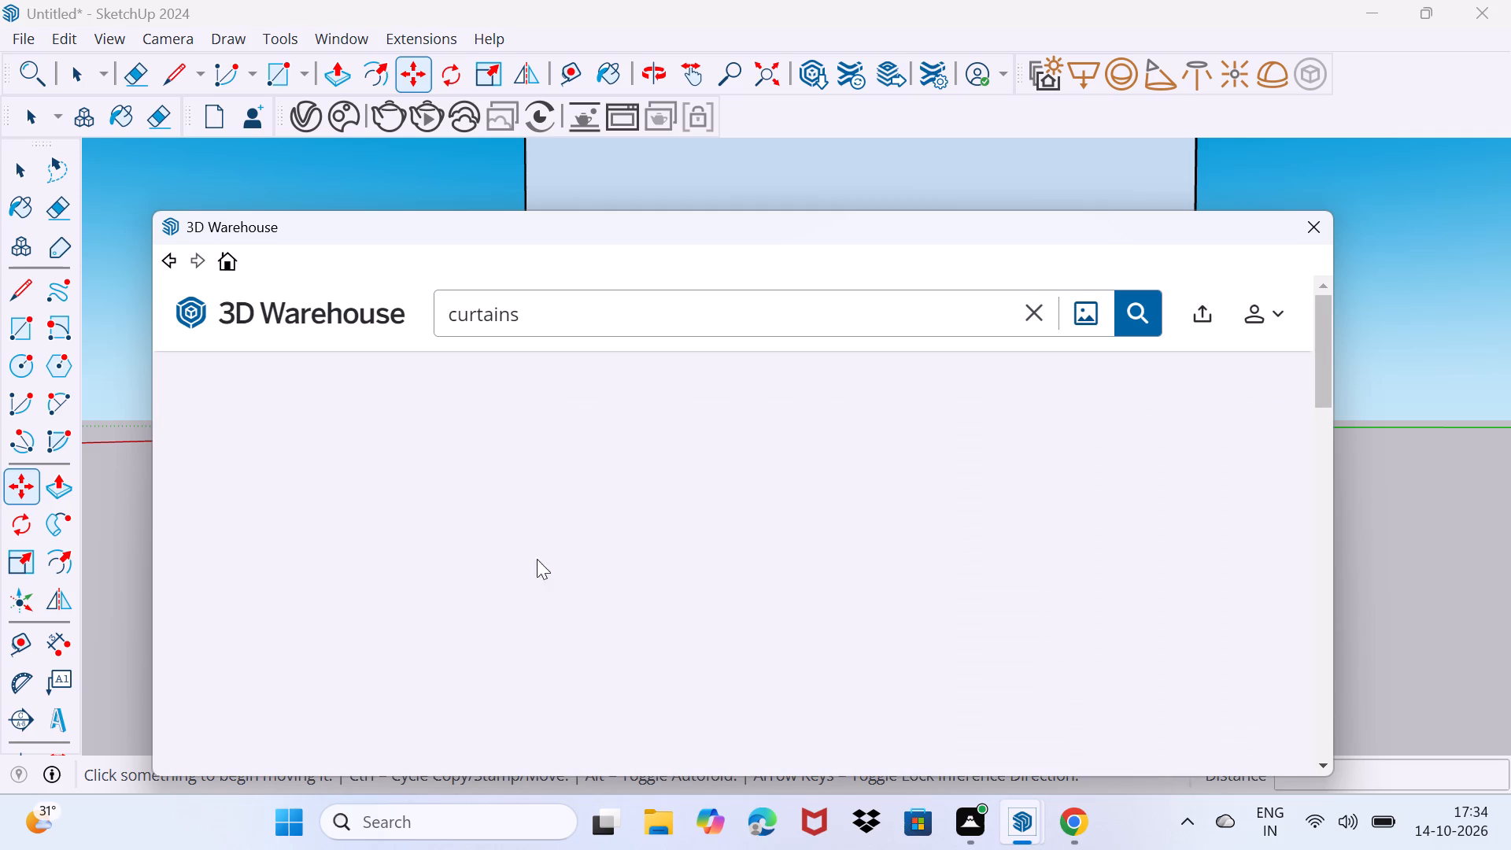
scroll(767, 689, "down", 4)
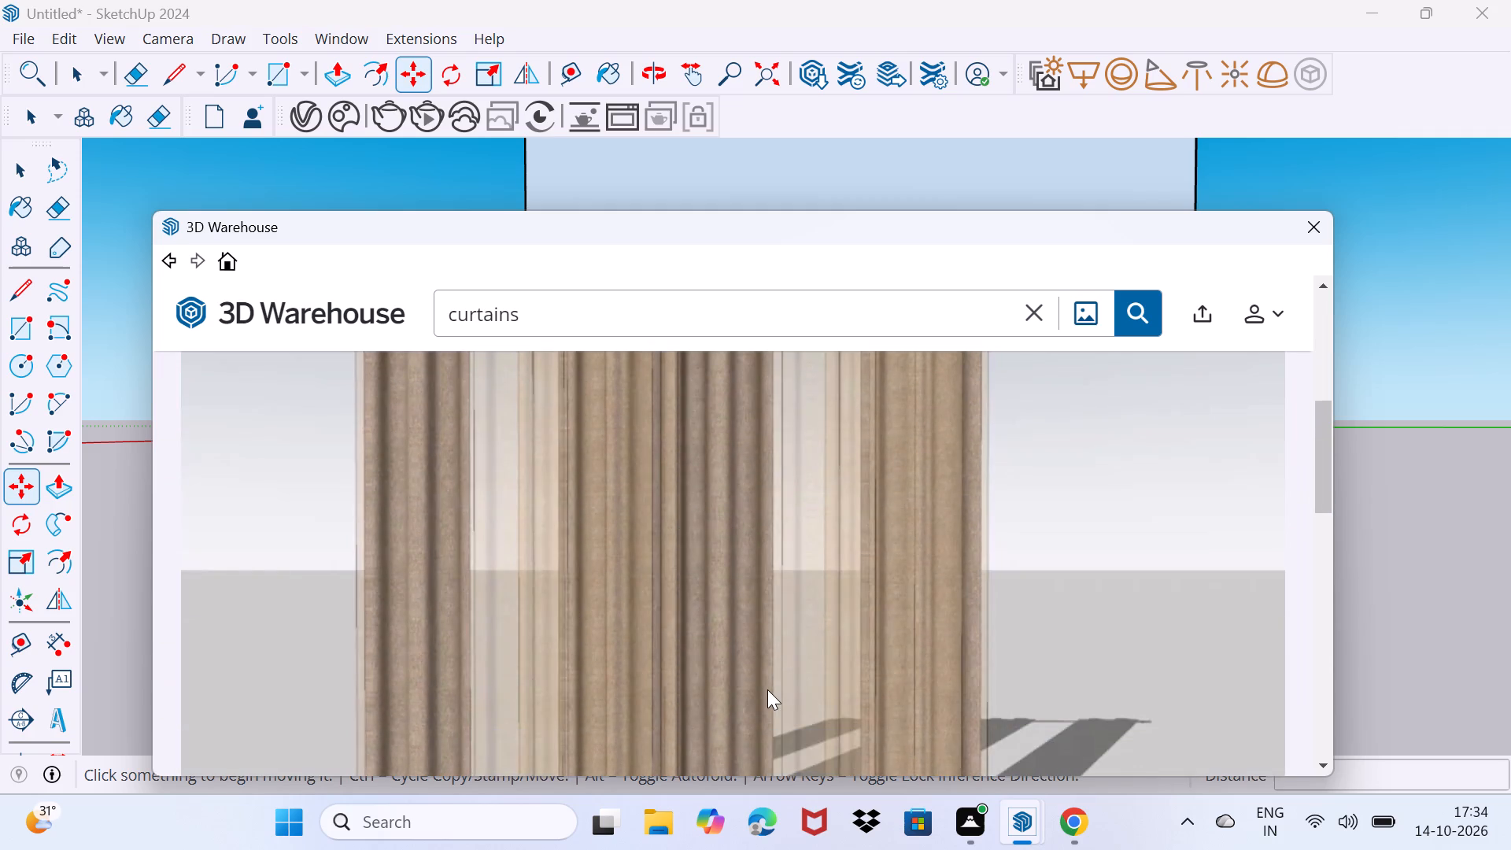
scroll(767, 689, "down", 7)
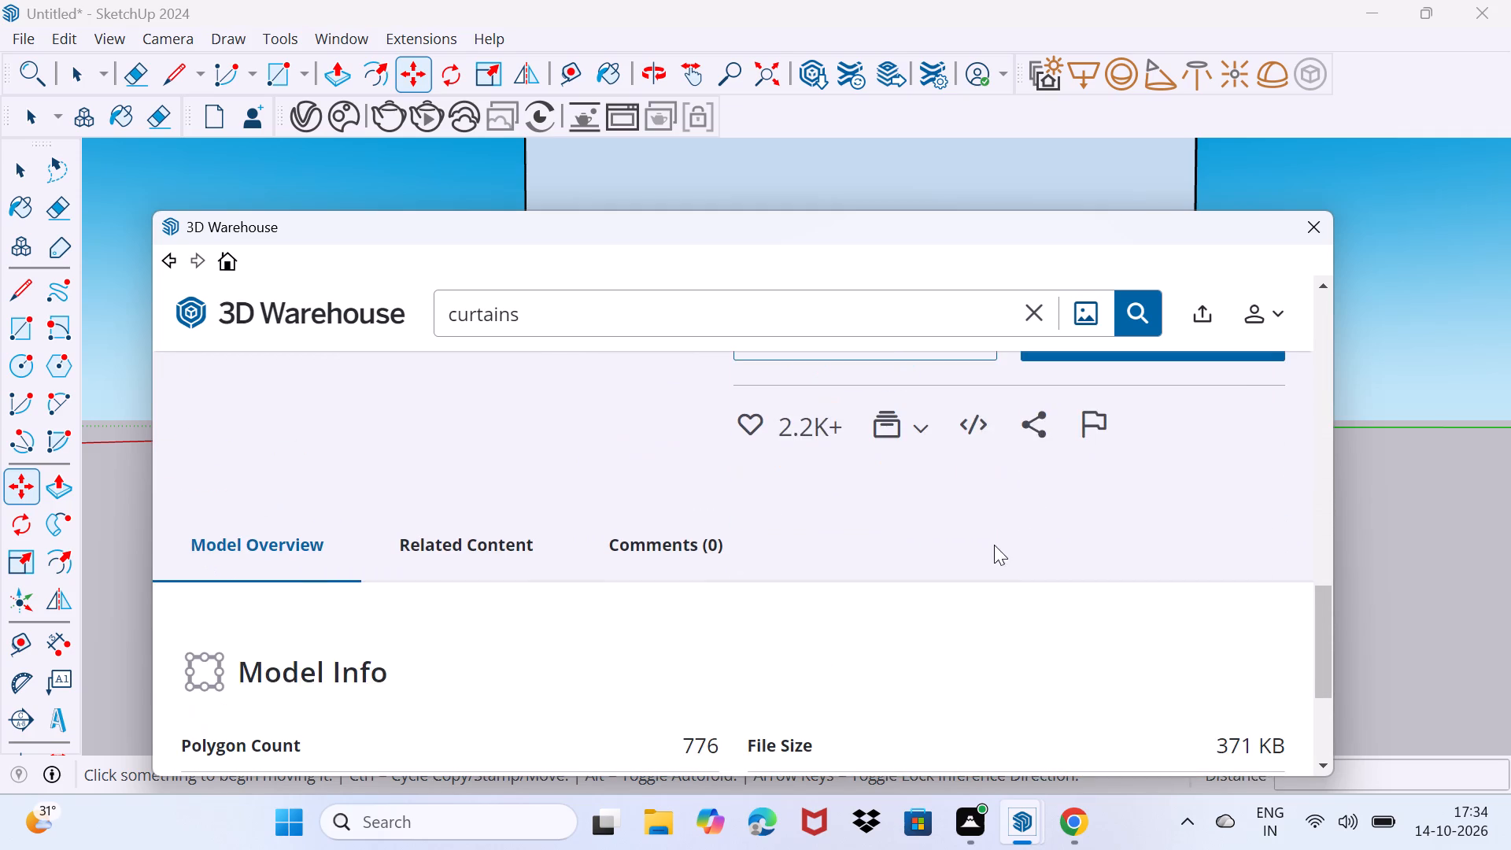
scroll(1033, 485, "up", 3)
left_click(1132, 691)
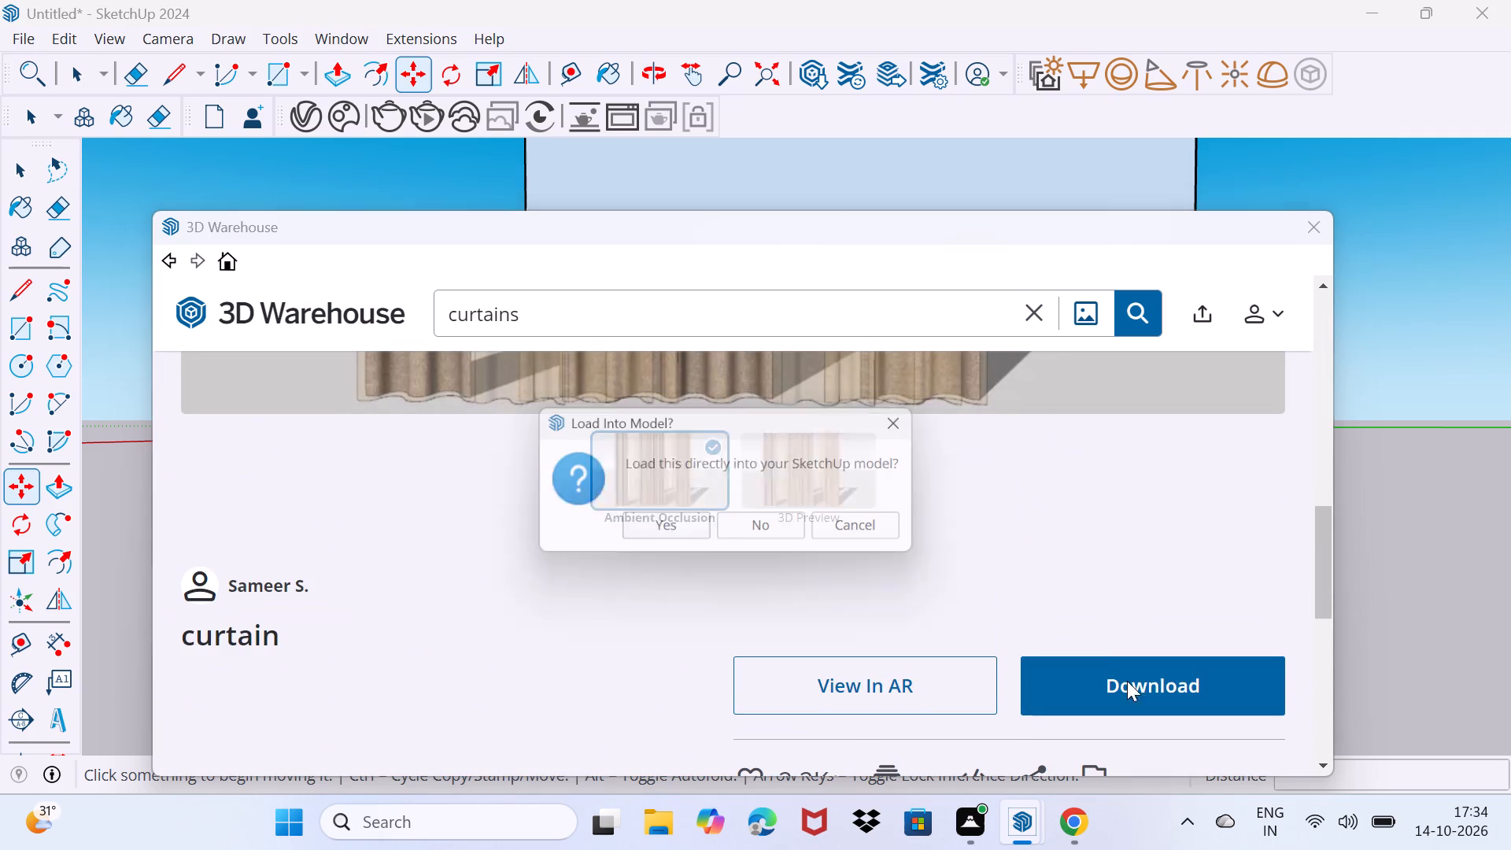
left_click(645, 537)
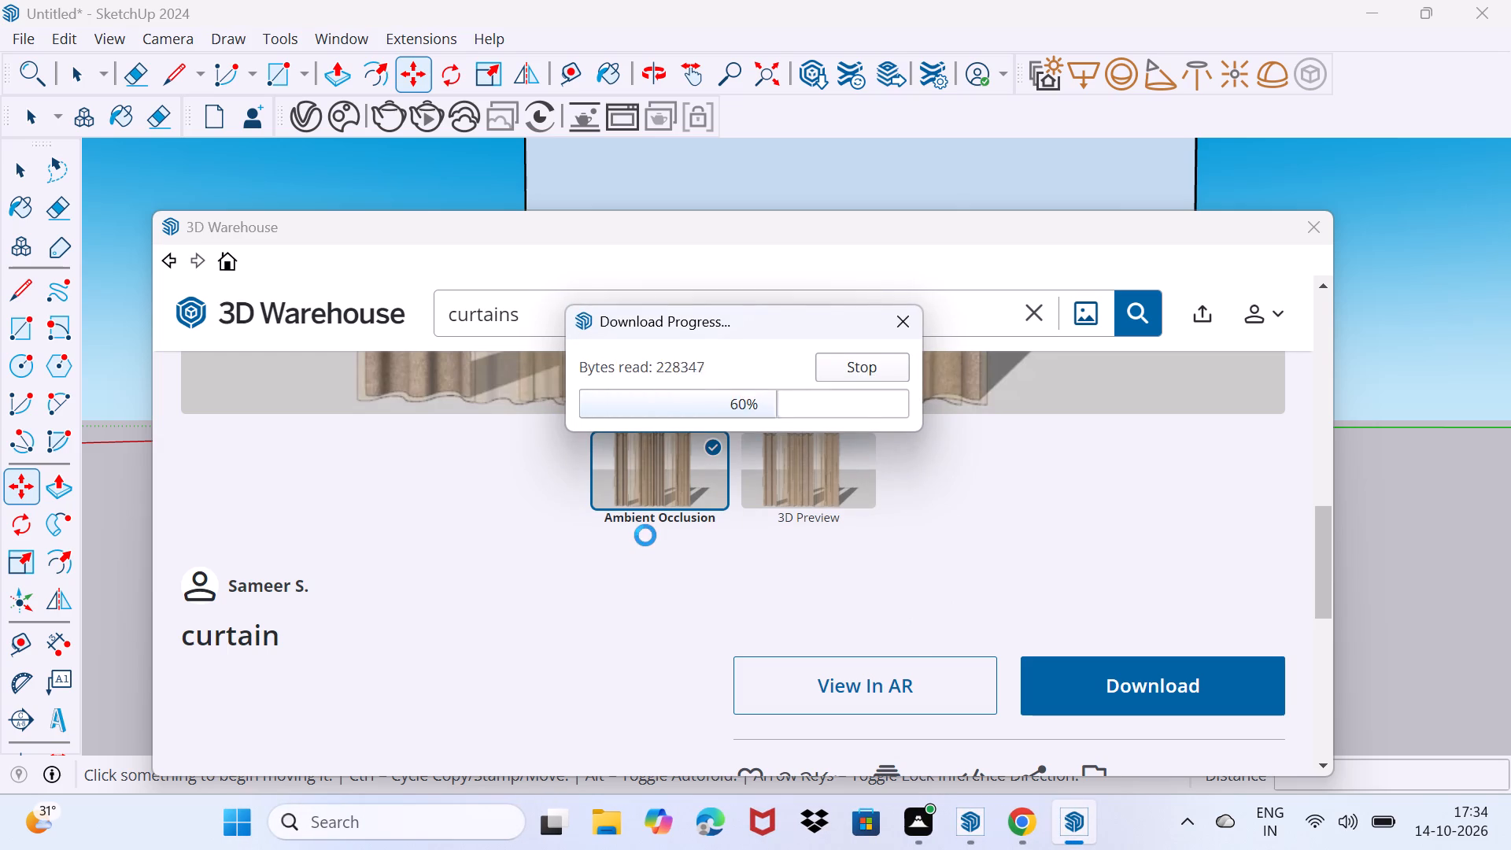
Place the loaded curtain on the ground next to the loose window, near the red axis.
middle_click_drag(542, 512, 532, 550)
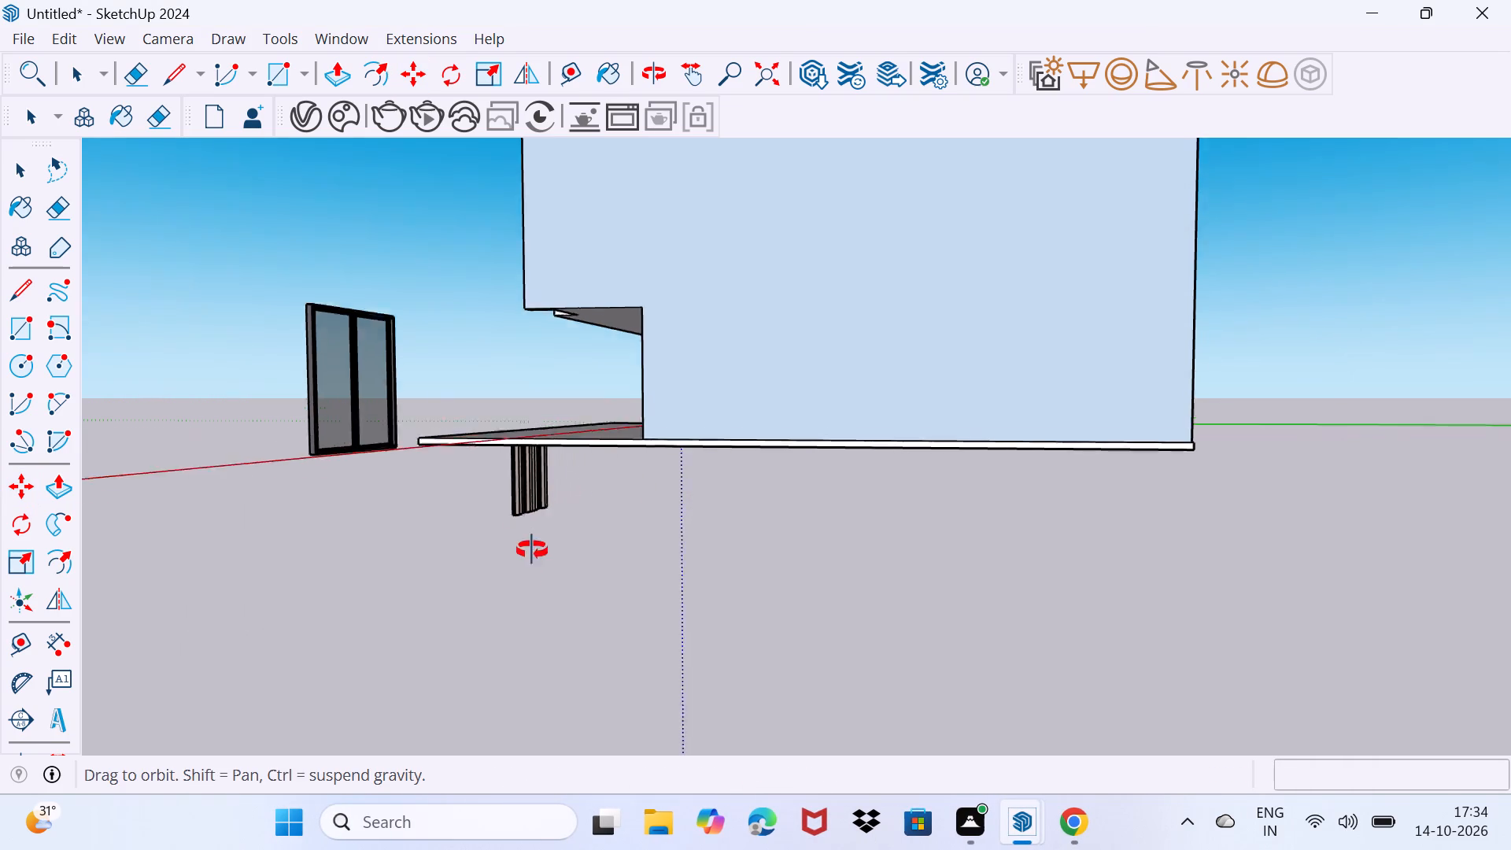
middle_click_drag(532, 550, 440, 722)
scroll(354, 667, "up", 3)
middle_click_drag(354, 659, 545, 541)
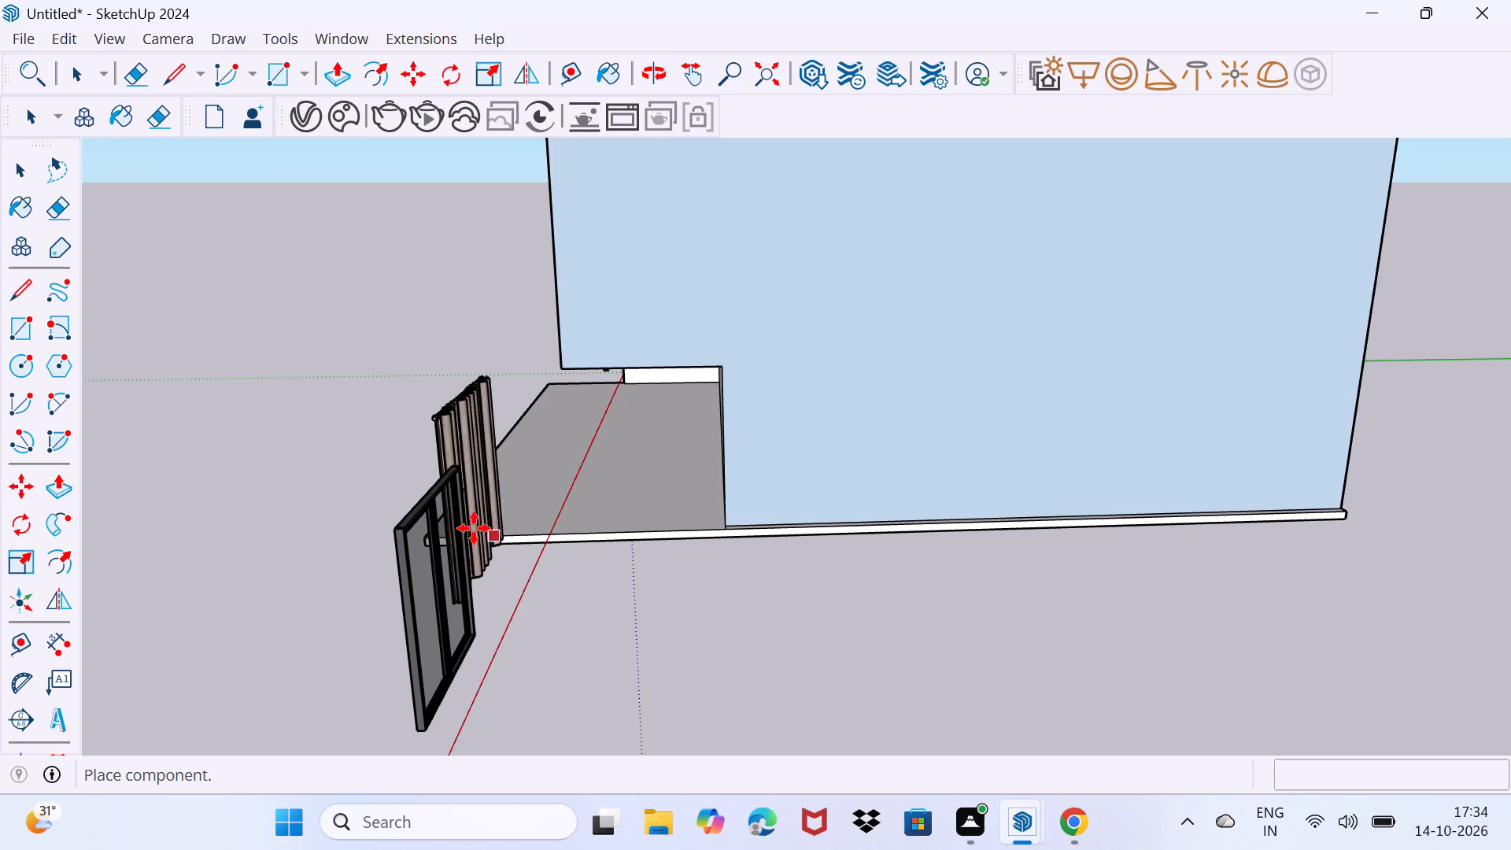
left_click(542, 639)
Rotate the curtain 180 degrees in the ground plane about a point in front of the house's blue side wall.
middle_click_drag(560, 616, 500, 633)
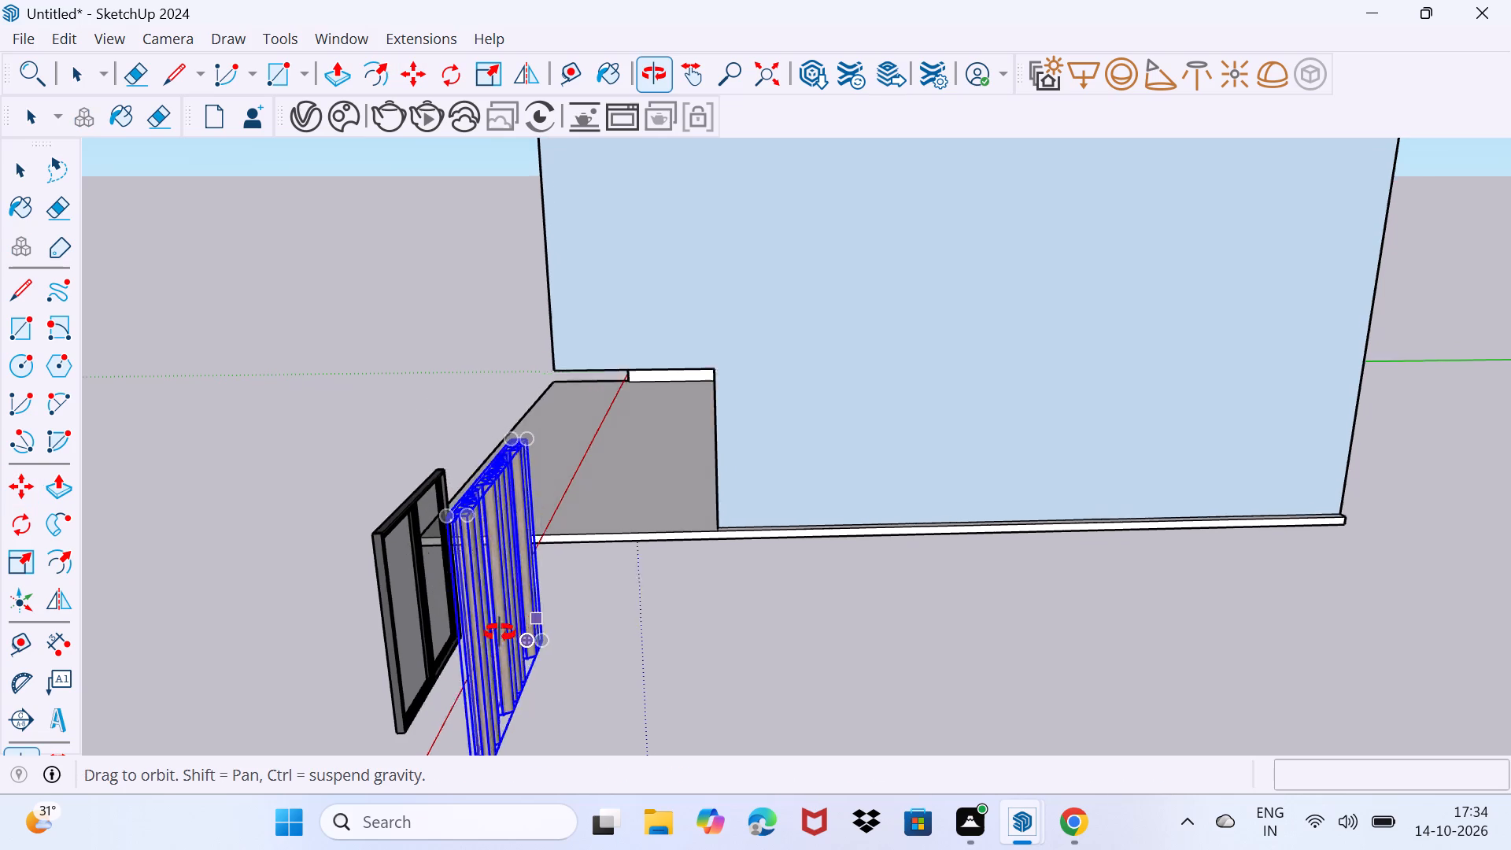
middle_click_drag(500, 633, 423, 645)
scroll(423, 645, "down", 6)
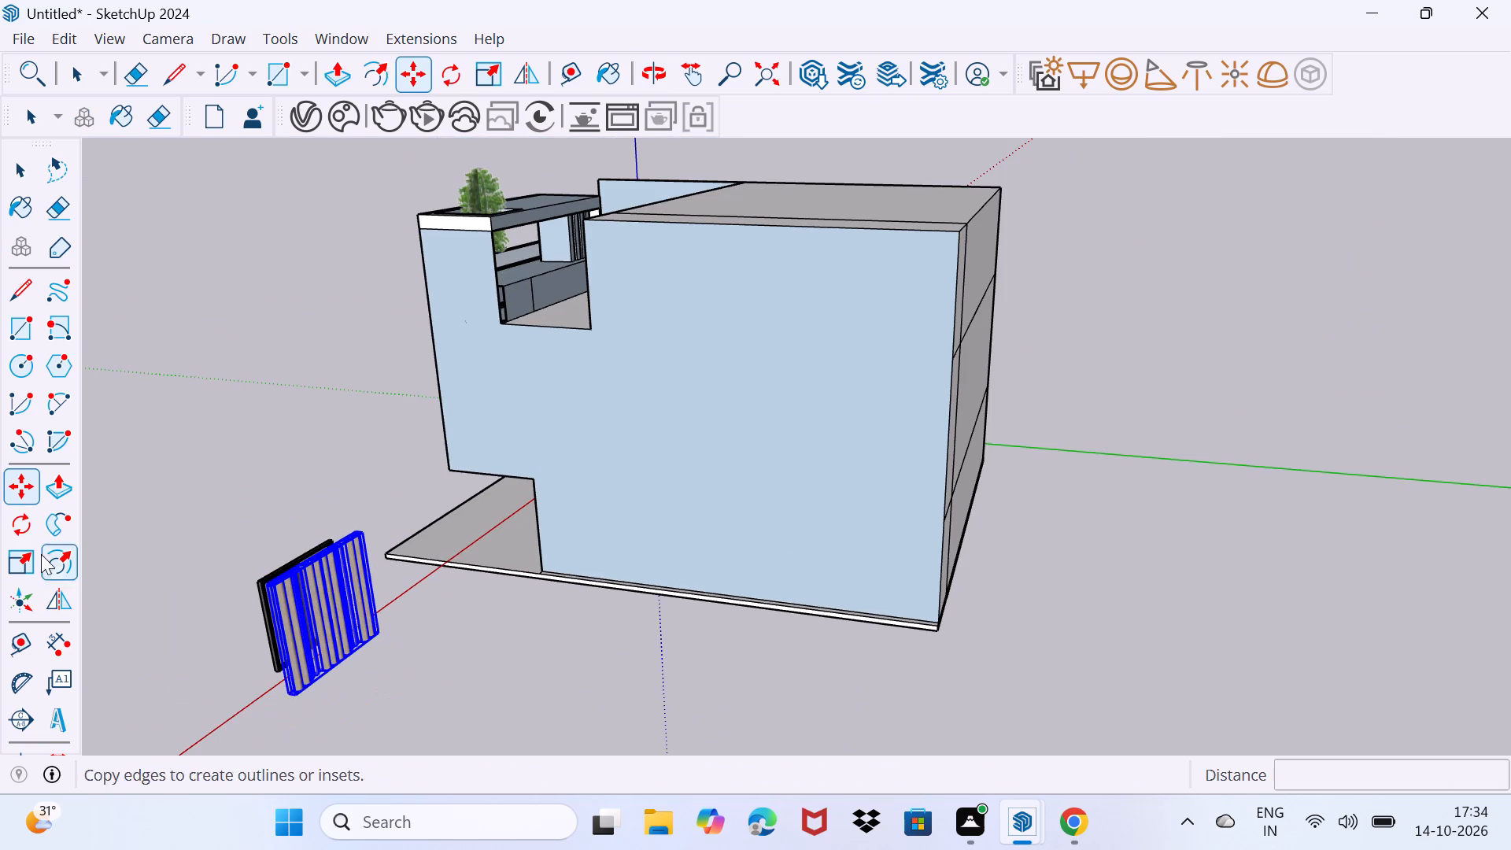
left_click(27, 523)
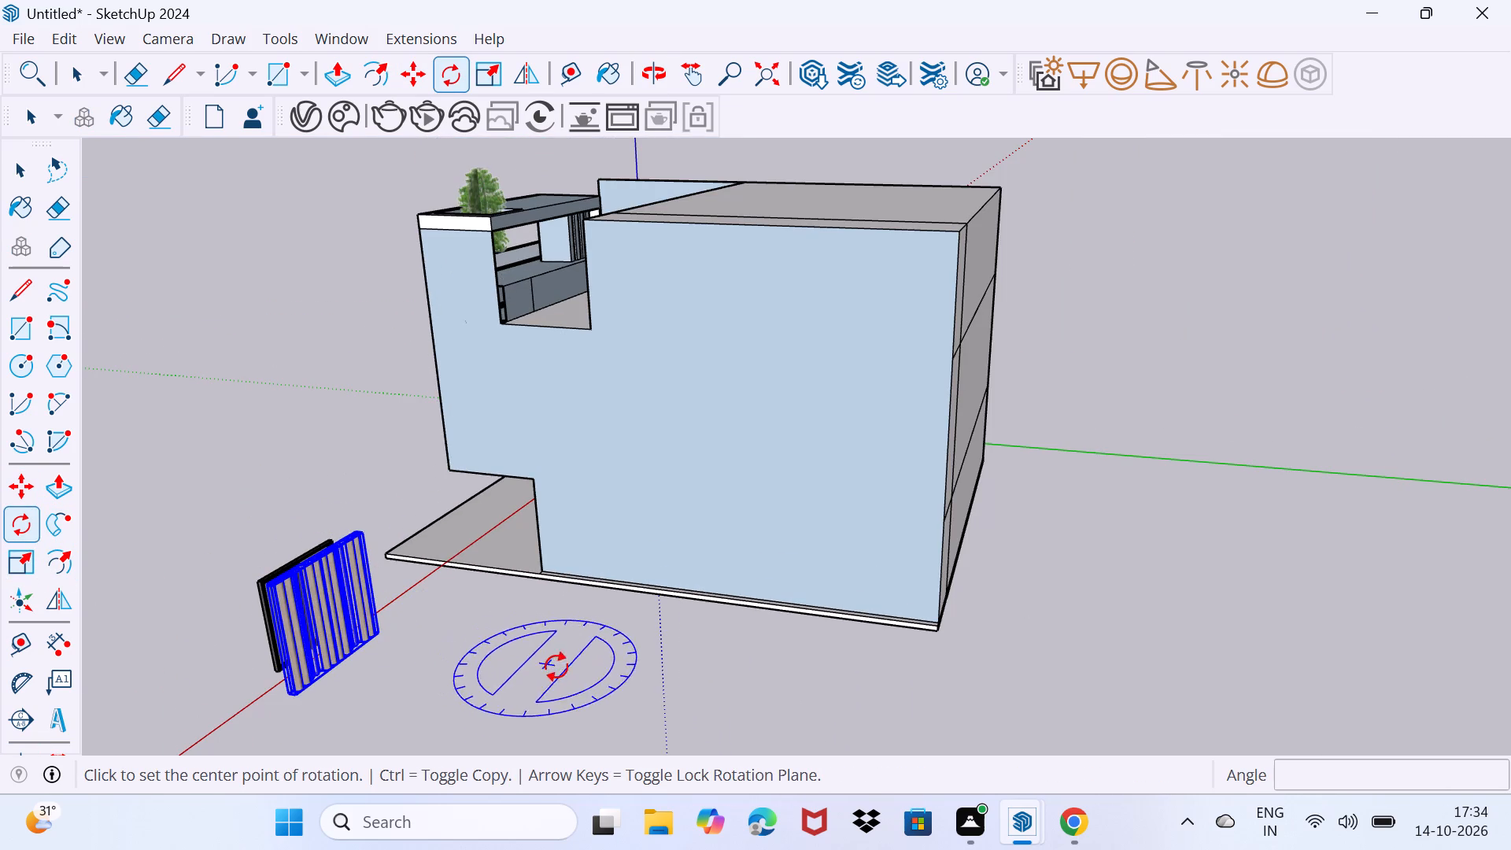
left_click(614, 688)
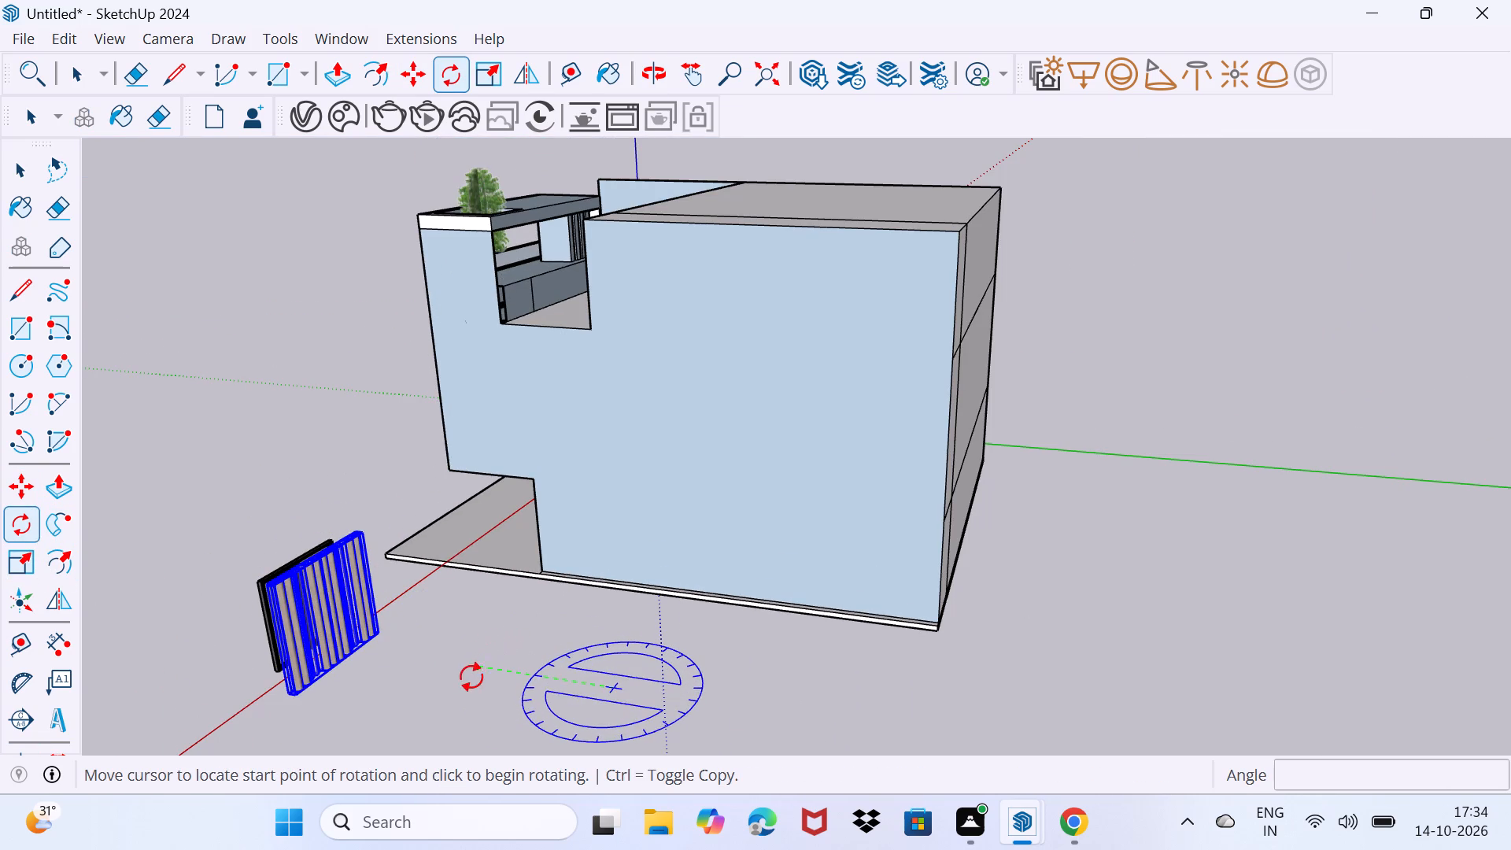
left_click(470, 680)
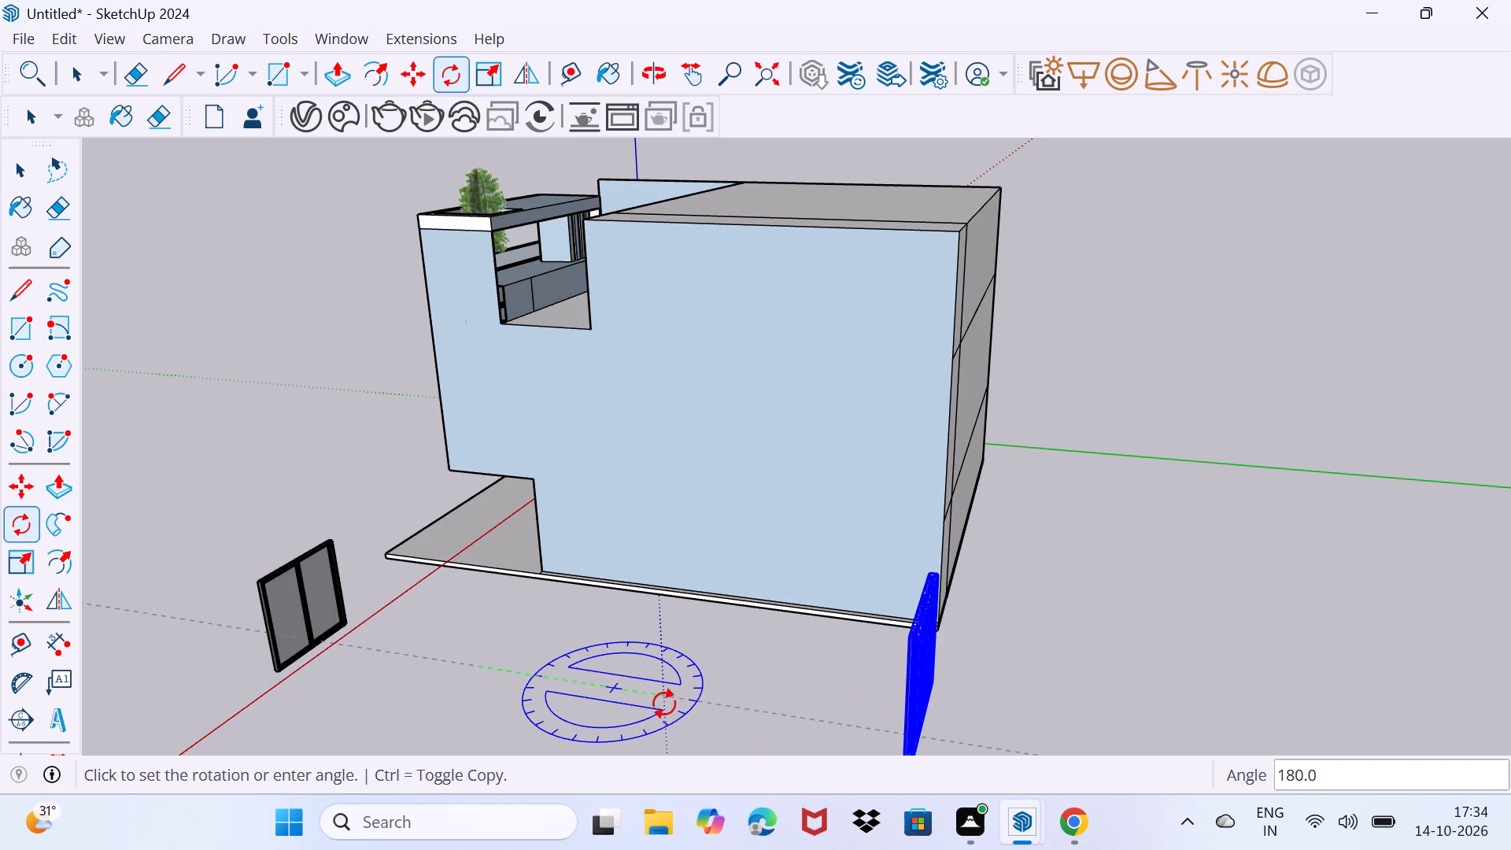
left_click(671, 700)
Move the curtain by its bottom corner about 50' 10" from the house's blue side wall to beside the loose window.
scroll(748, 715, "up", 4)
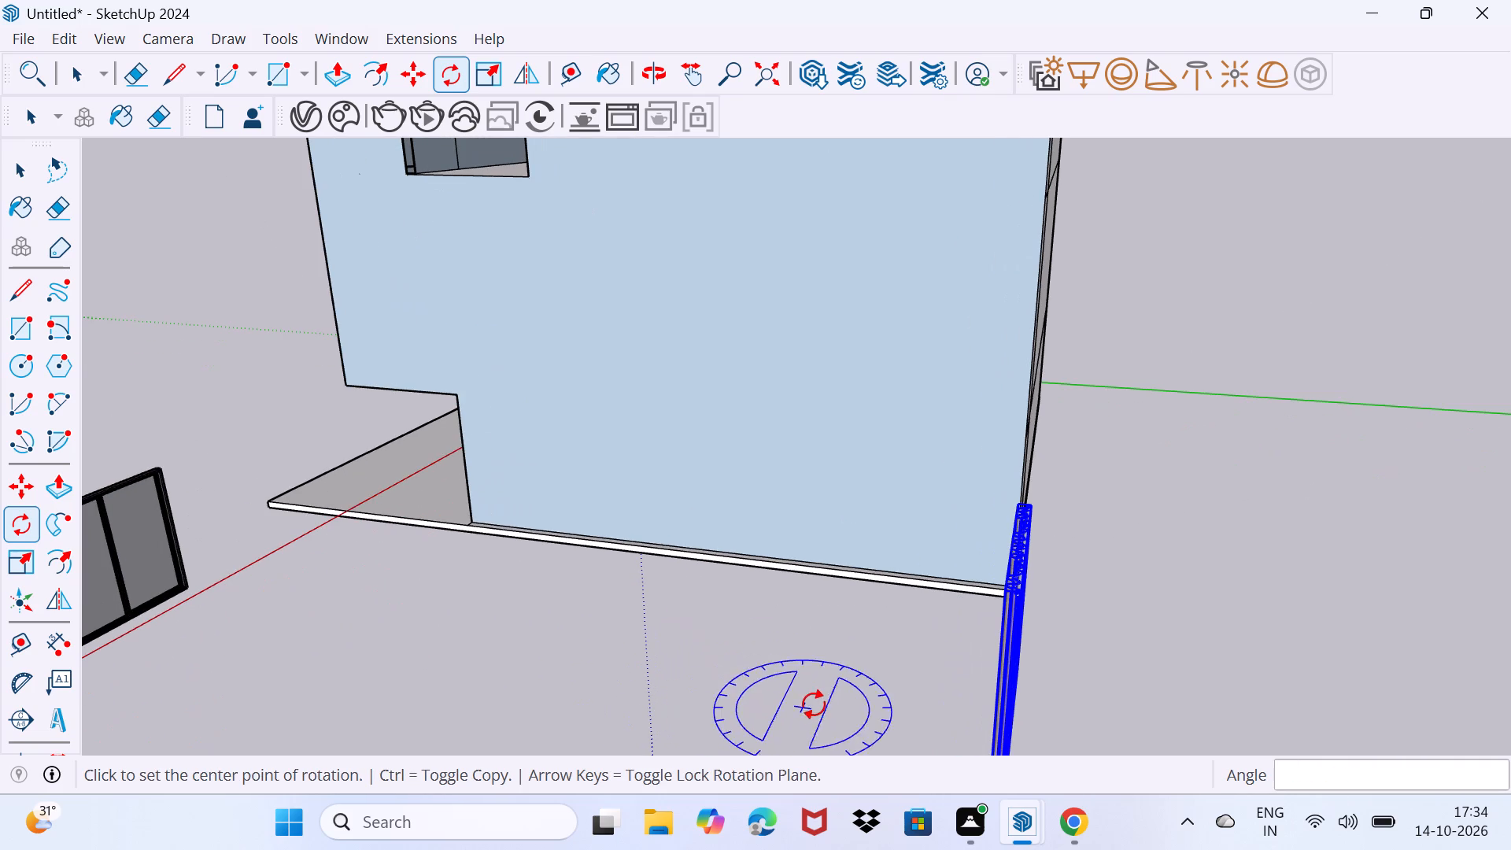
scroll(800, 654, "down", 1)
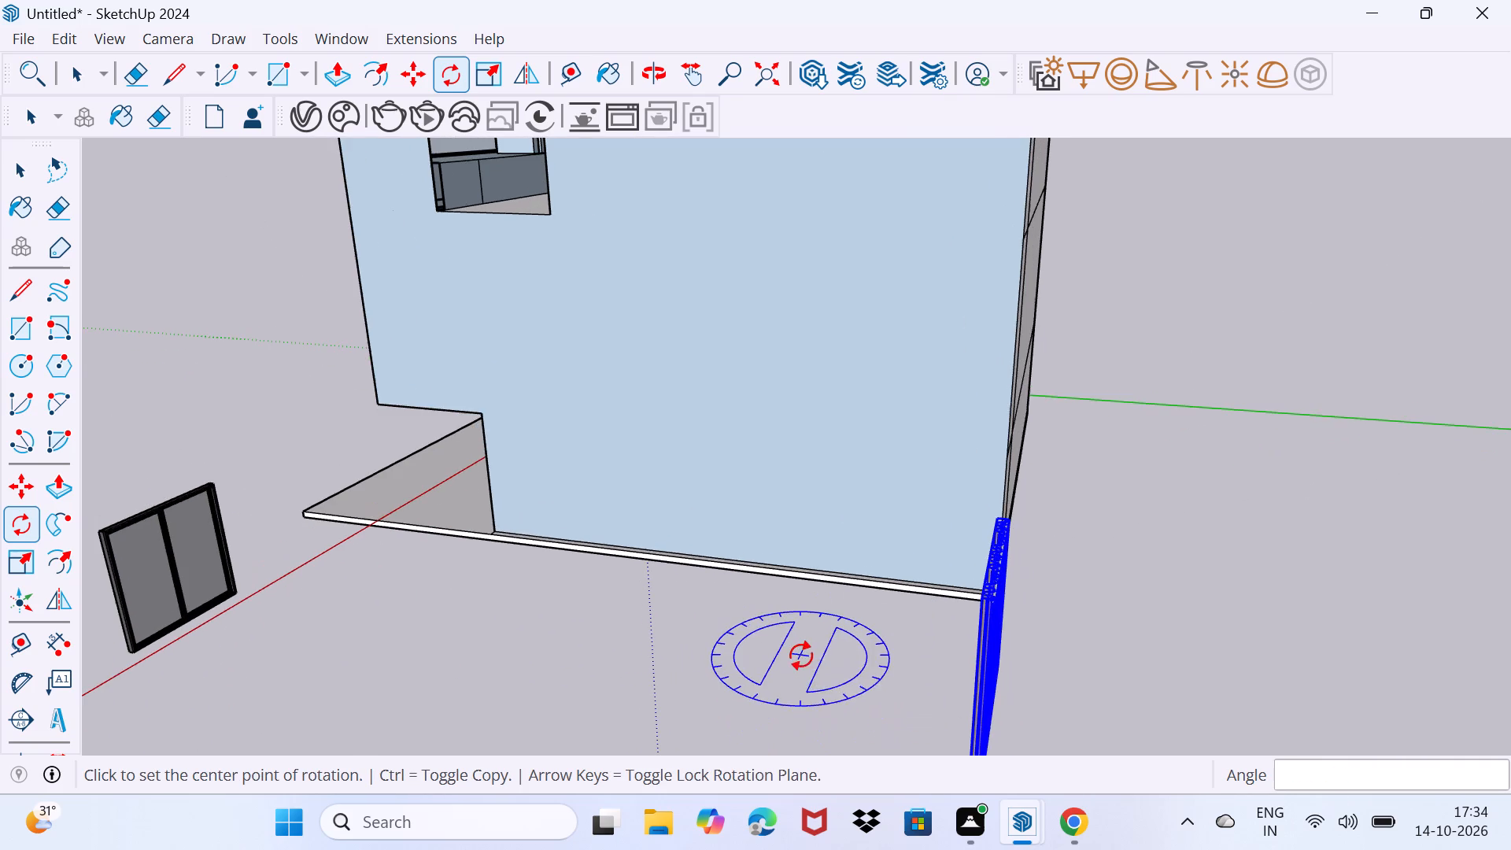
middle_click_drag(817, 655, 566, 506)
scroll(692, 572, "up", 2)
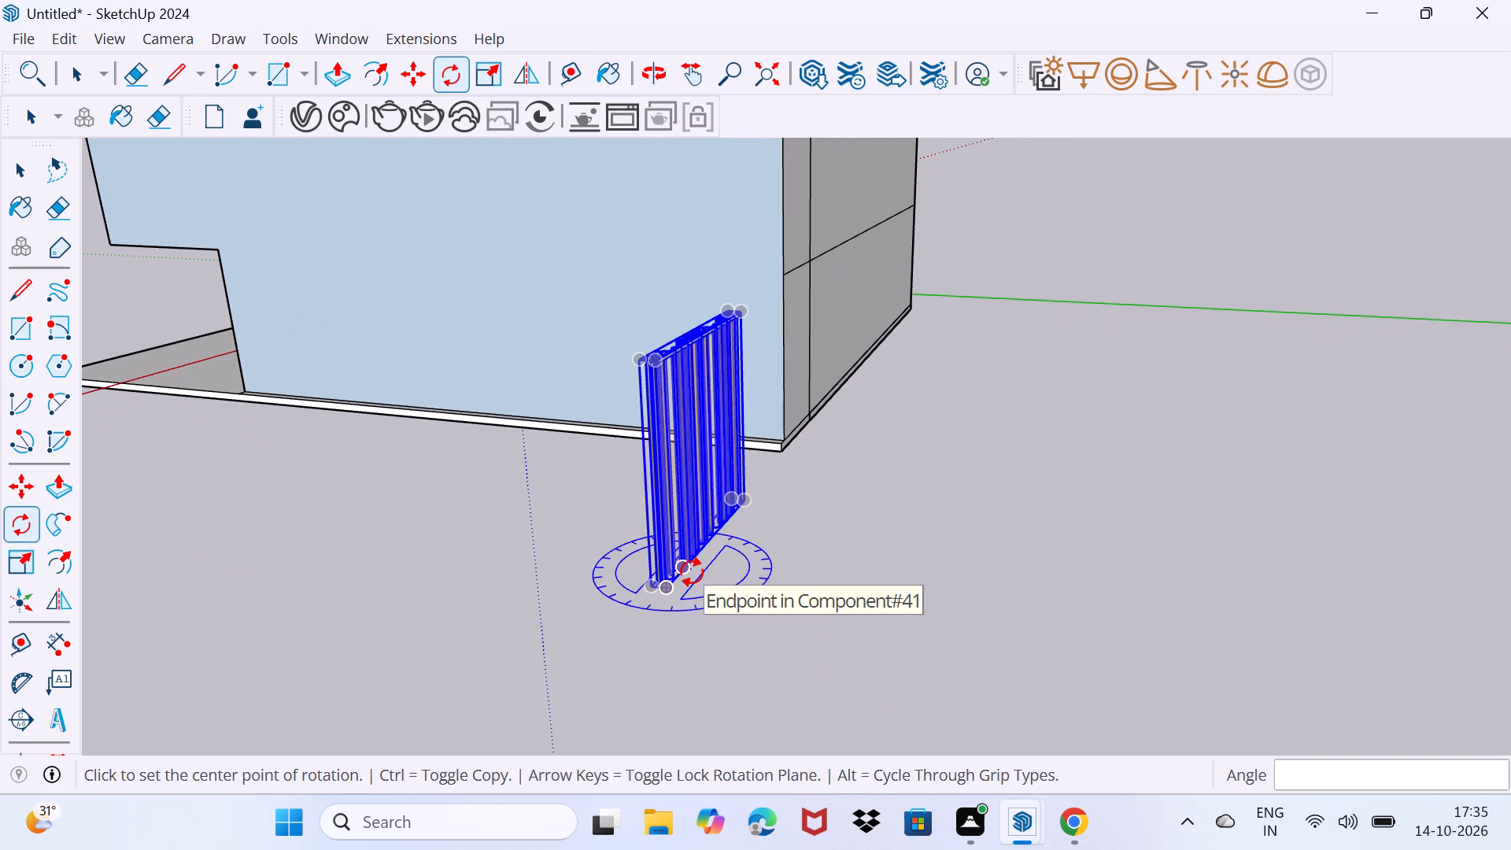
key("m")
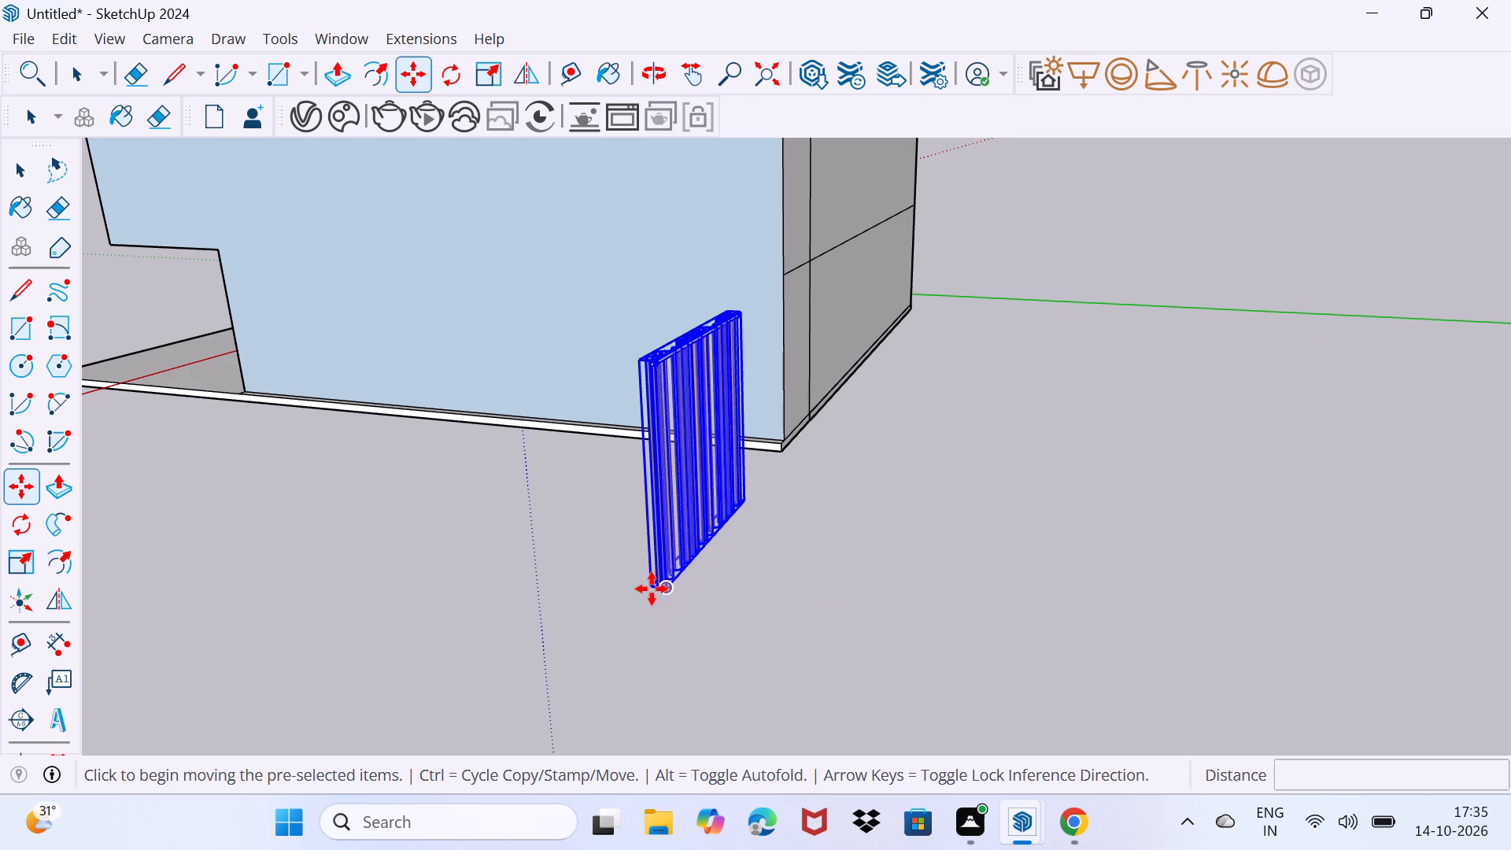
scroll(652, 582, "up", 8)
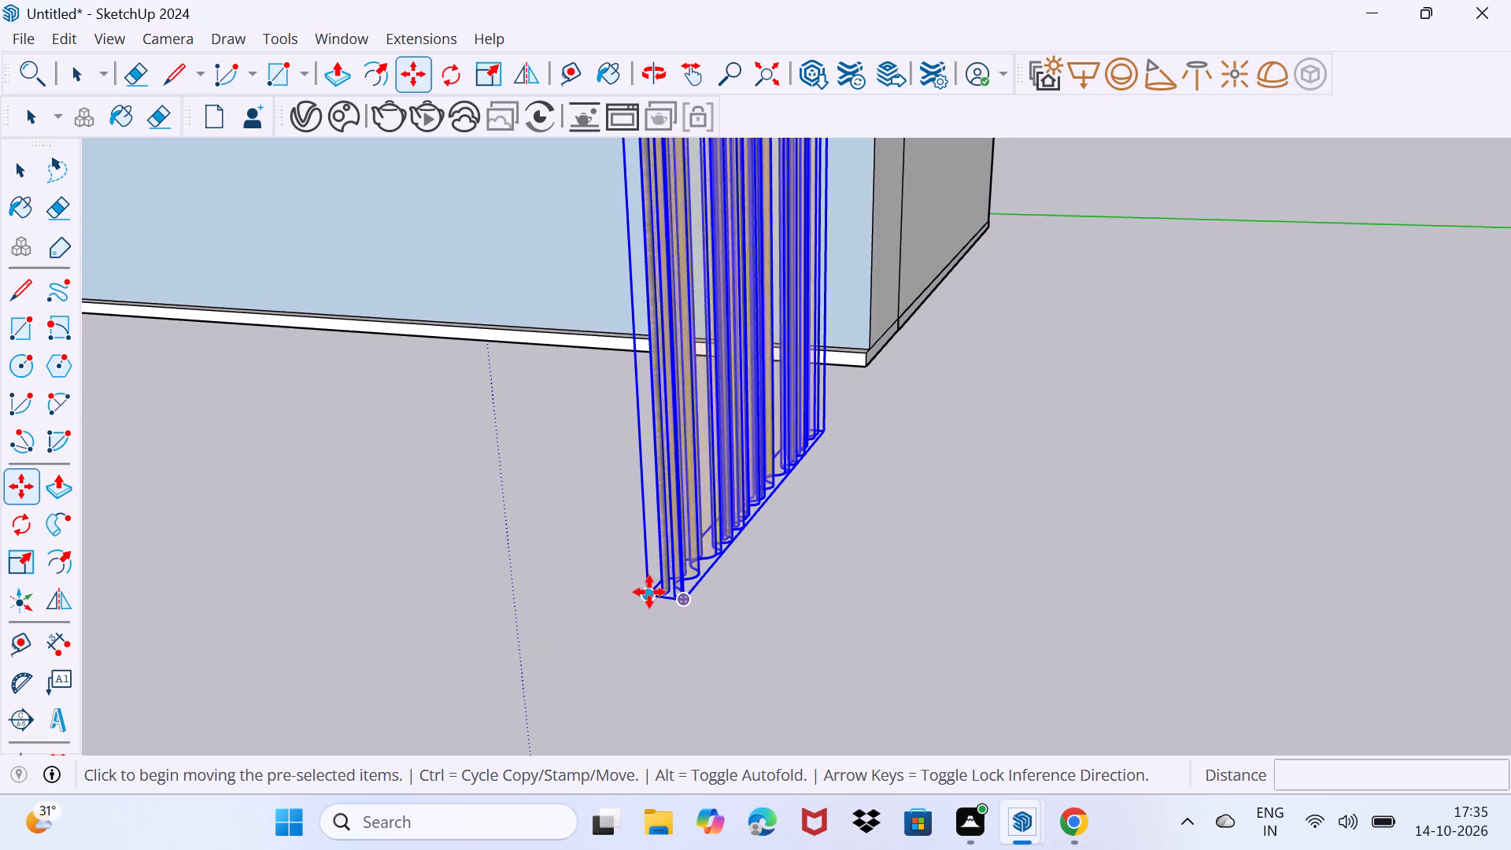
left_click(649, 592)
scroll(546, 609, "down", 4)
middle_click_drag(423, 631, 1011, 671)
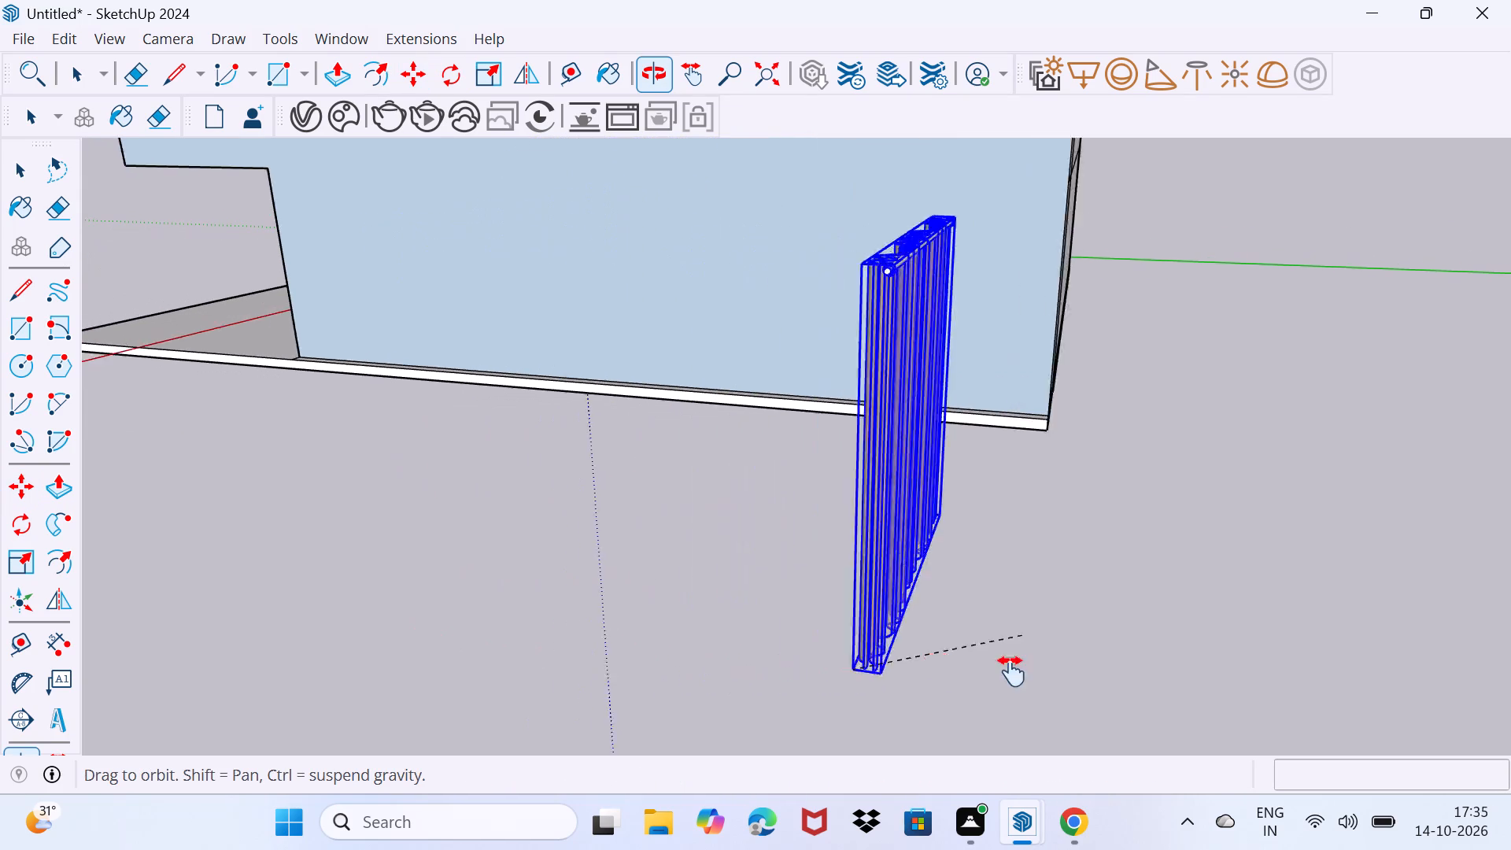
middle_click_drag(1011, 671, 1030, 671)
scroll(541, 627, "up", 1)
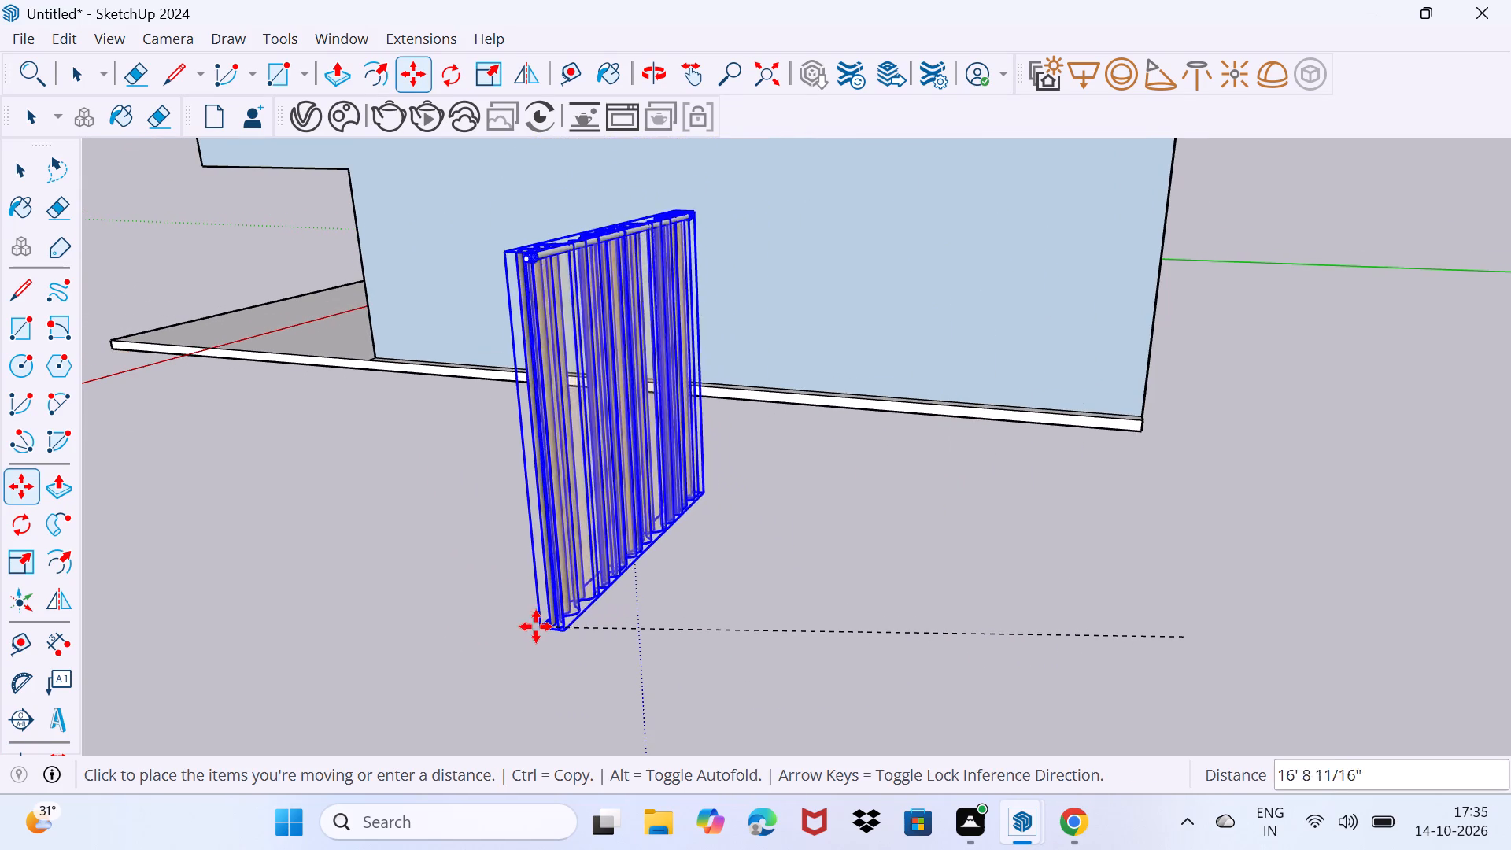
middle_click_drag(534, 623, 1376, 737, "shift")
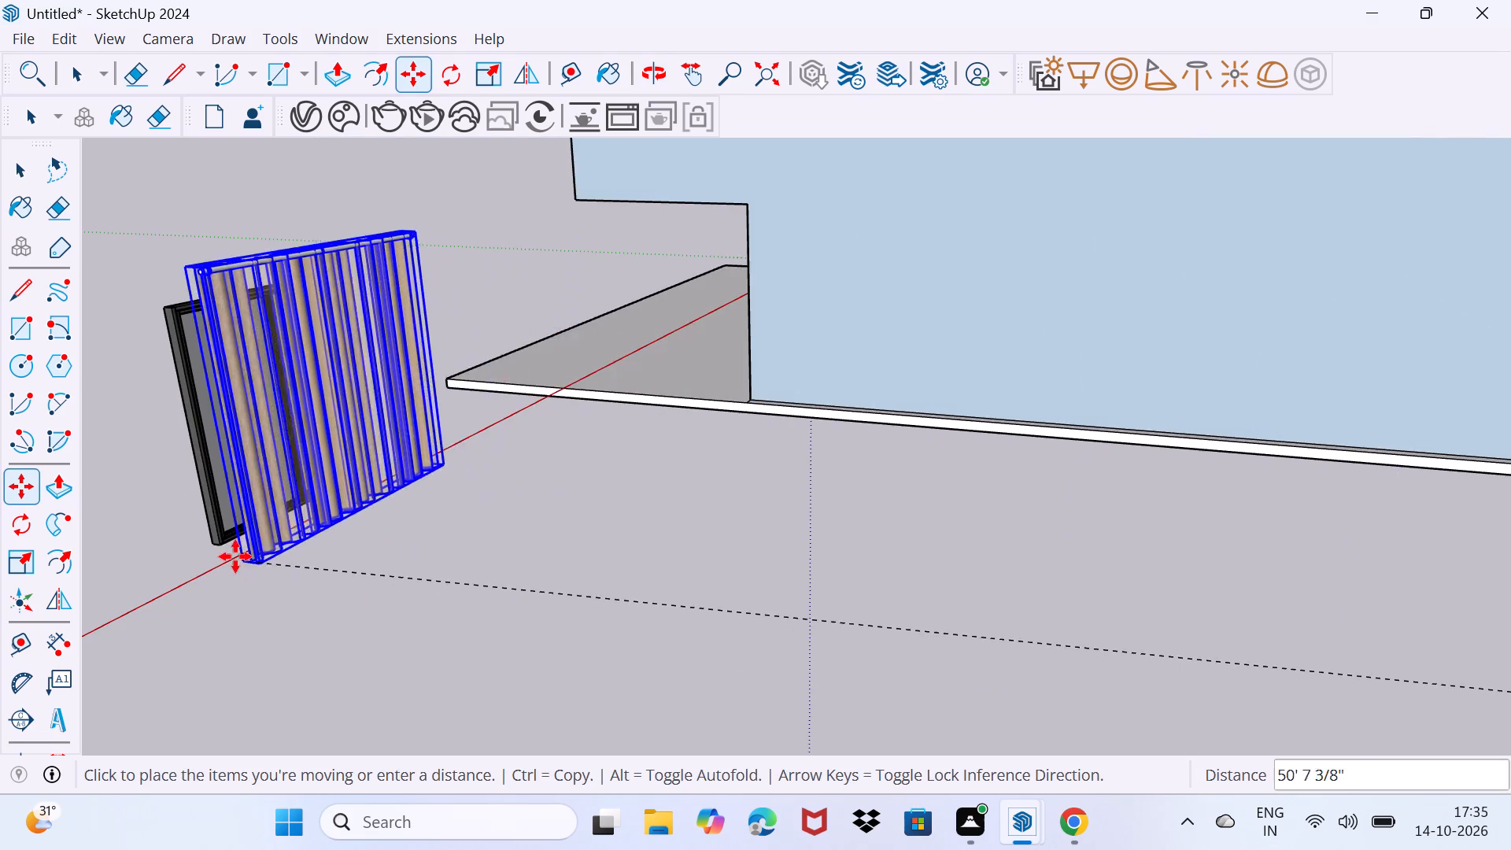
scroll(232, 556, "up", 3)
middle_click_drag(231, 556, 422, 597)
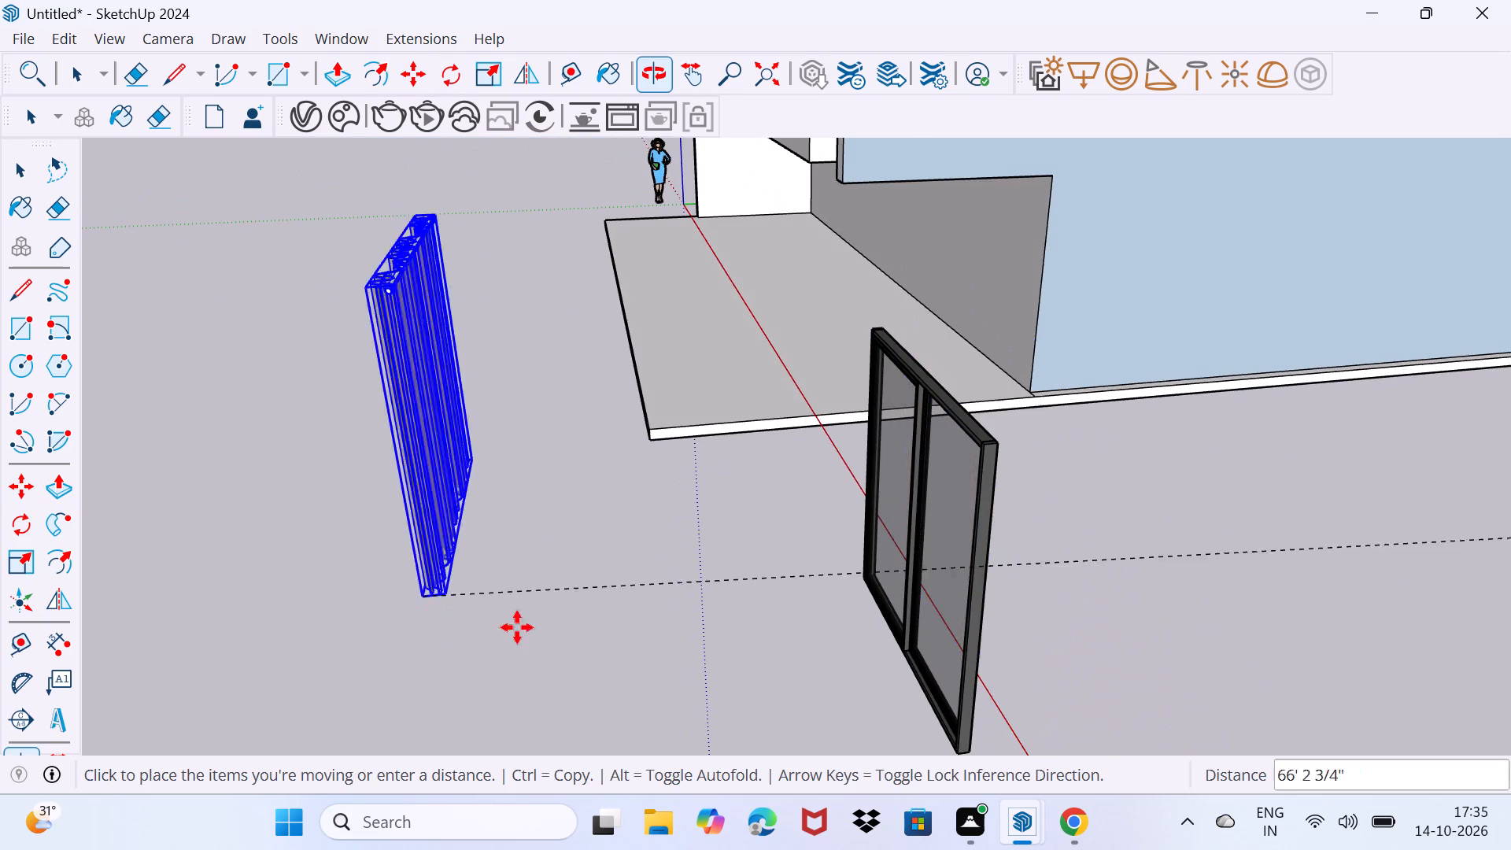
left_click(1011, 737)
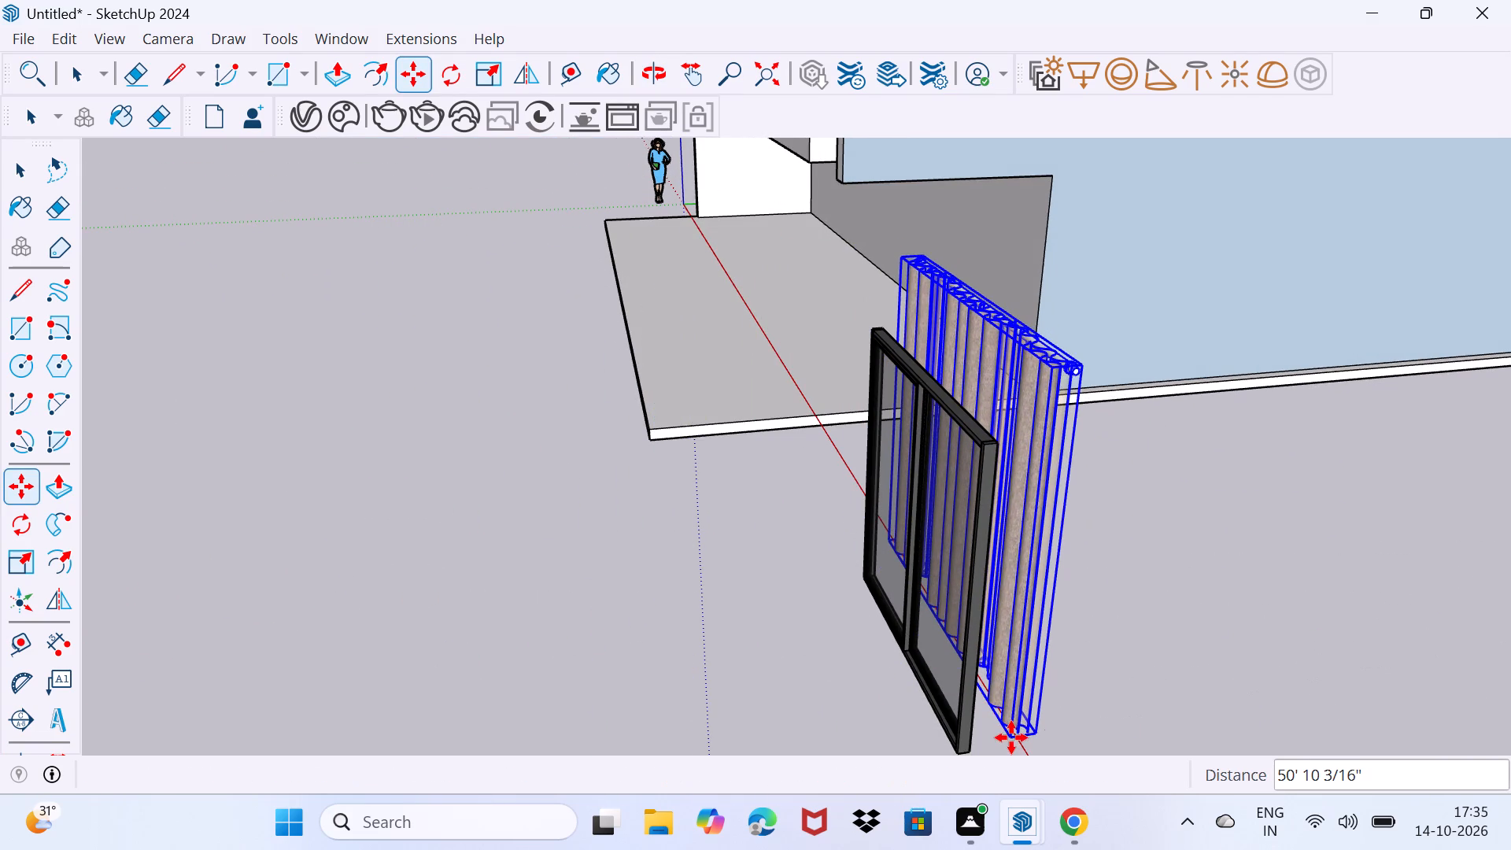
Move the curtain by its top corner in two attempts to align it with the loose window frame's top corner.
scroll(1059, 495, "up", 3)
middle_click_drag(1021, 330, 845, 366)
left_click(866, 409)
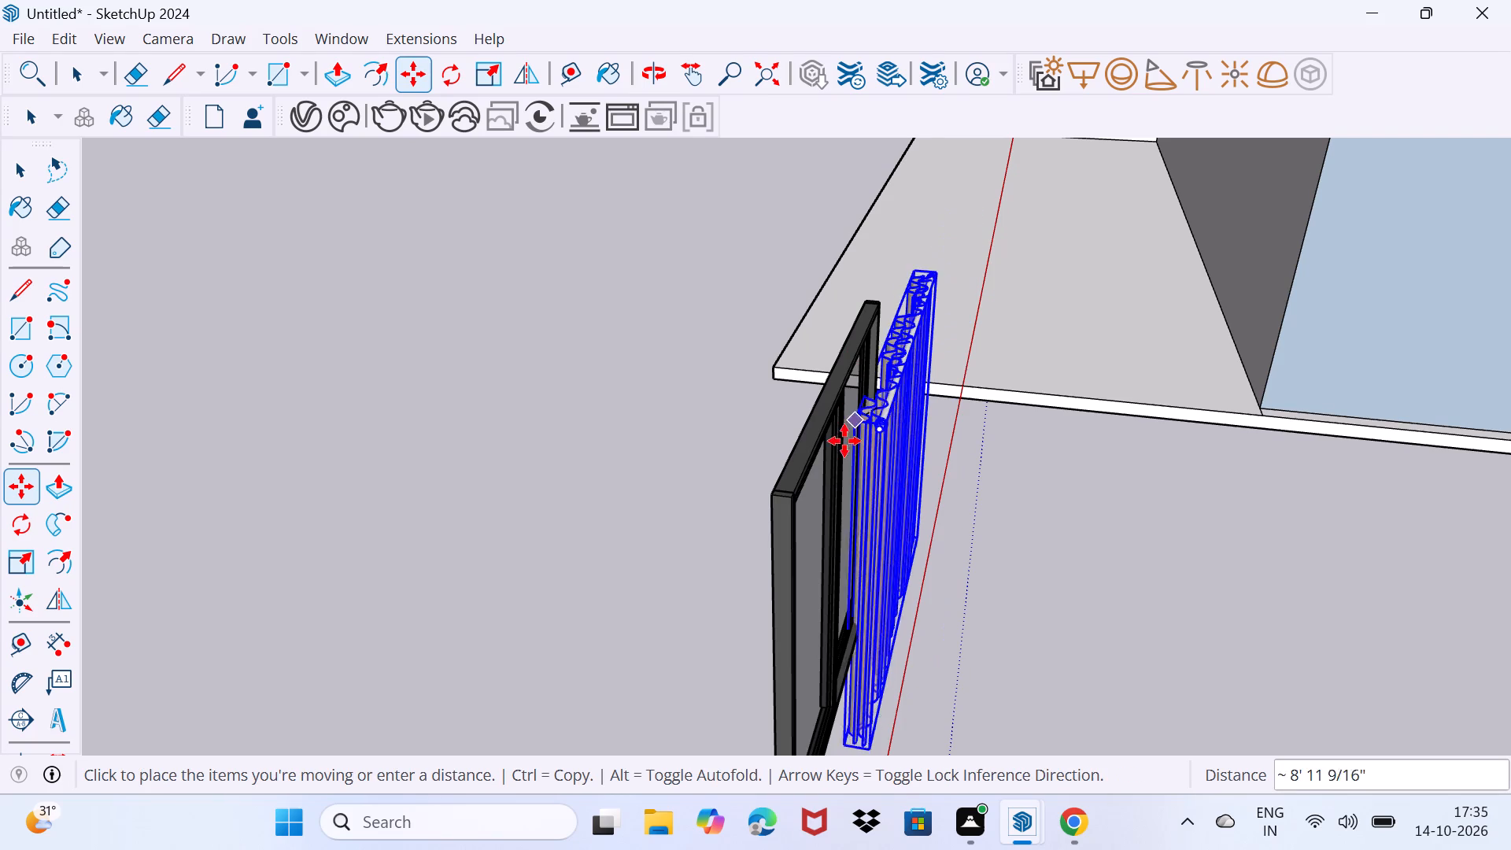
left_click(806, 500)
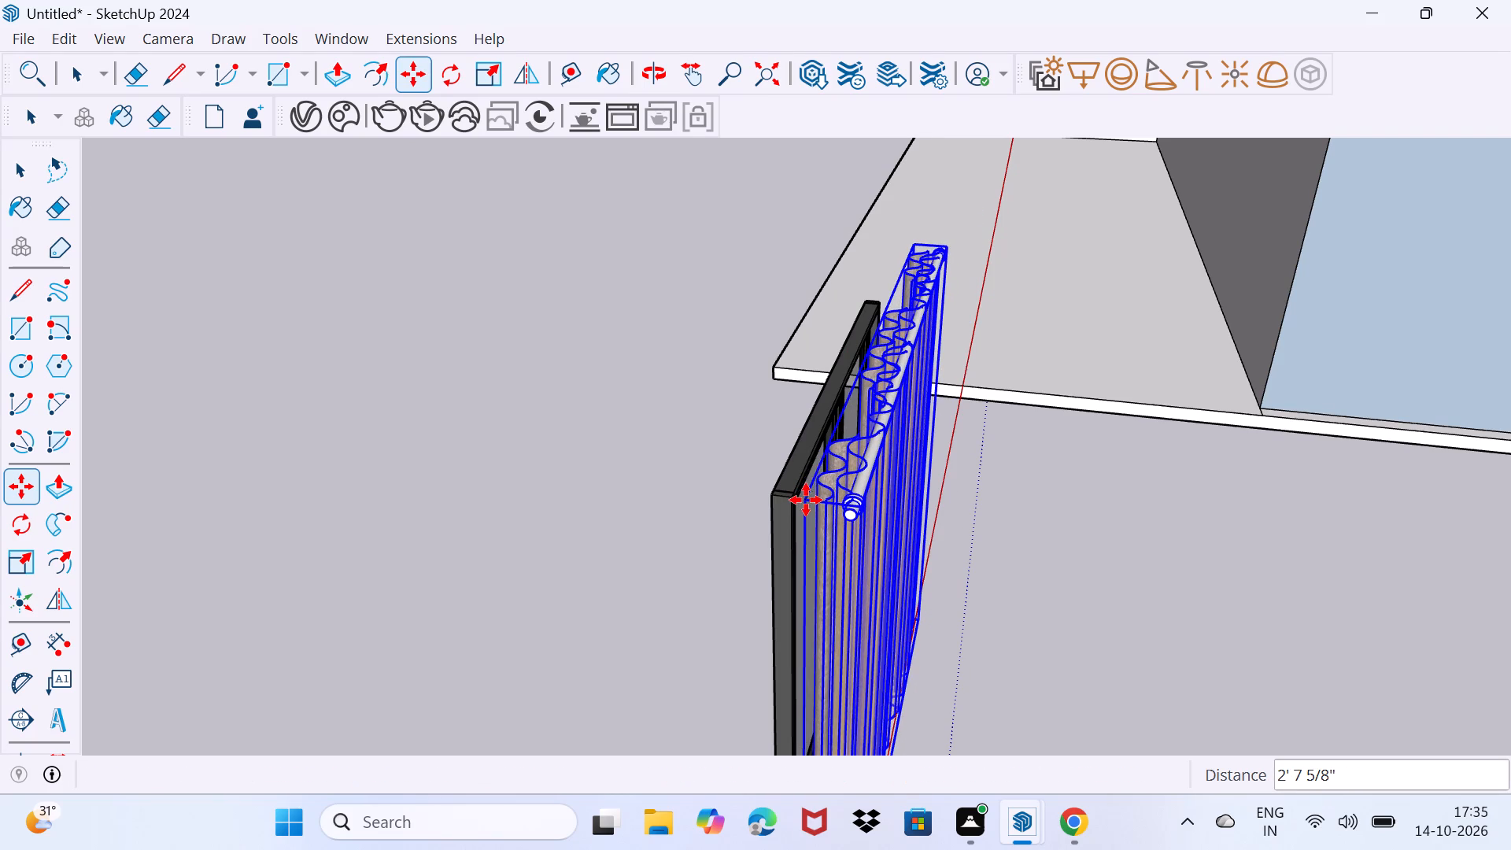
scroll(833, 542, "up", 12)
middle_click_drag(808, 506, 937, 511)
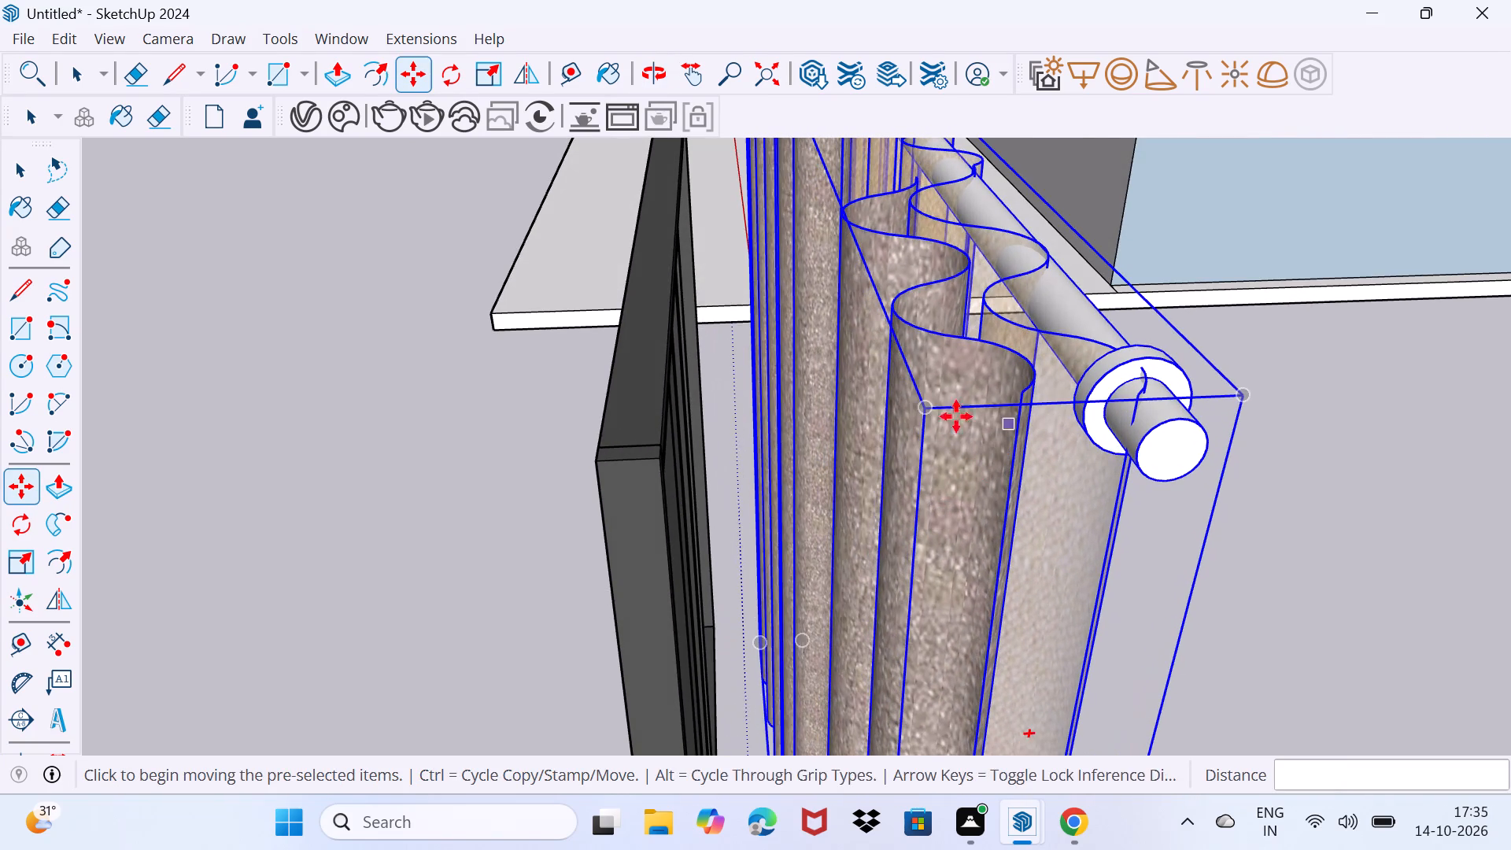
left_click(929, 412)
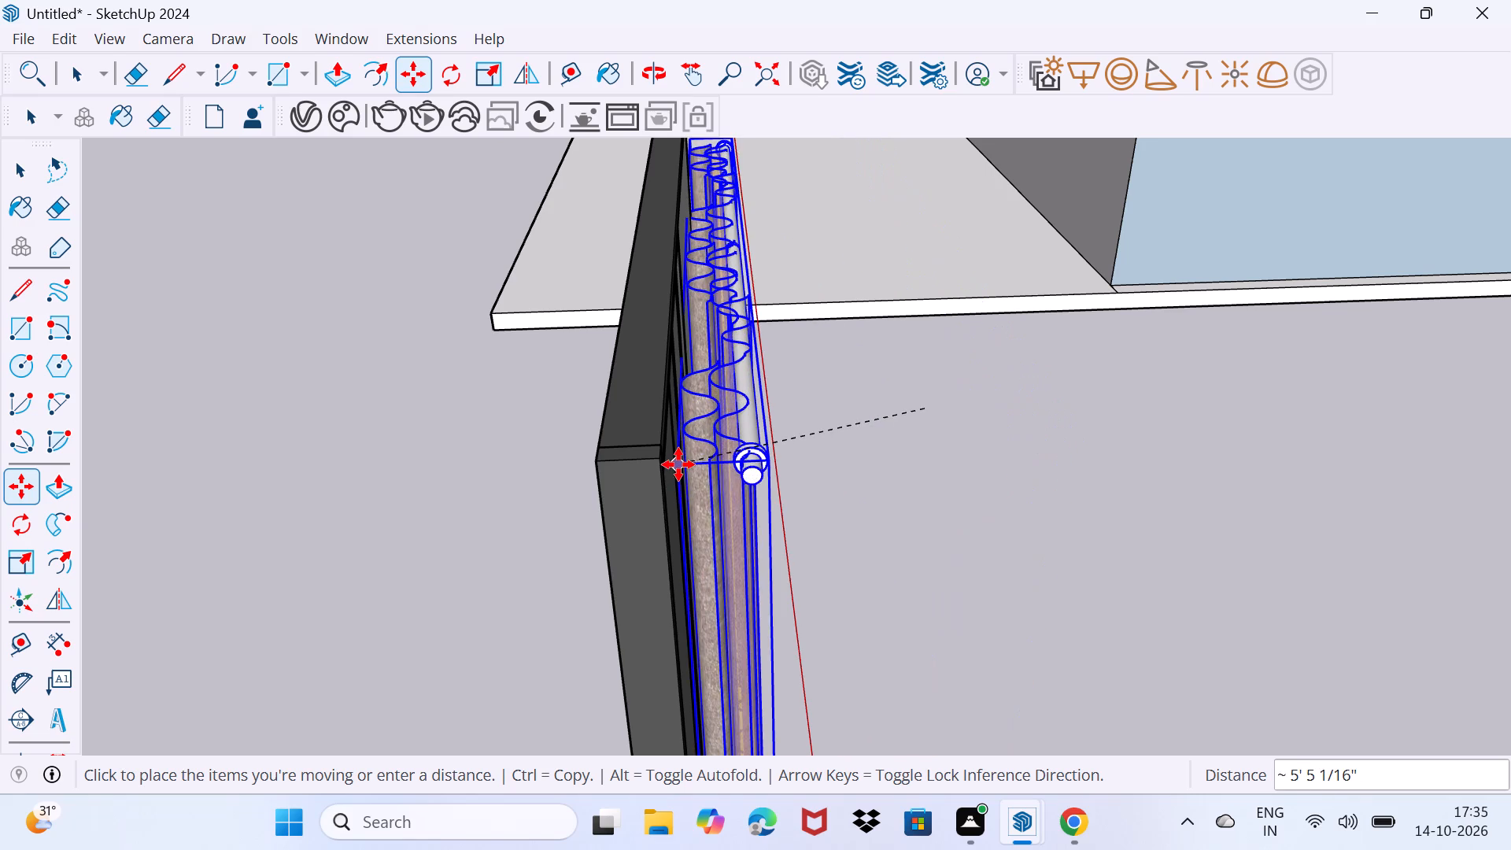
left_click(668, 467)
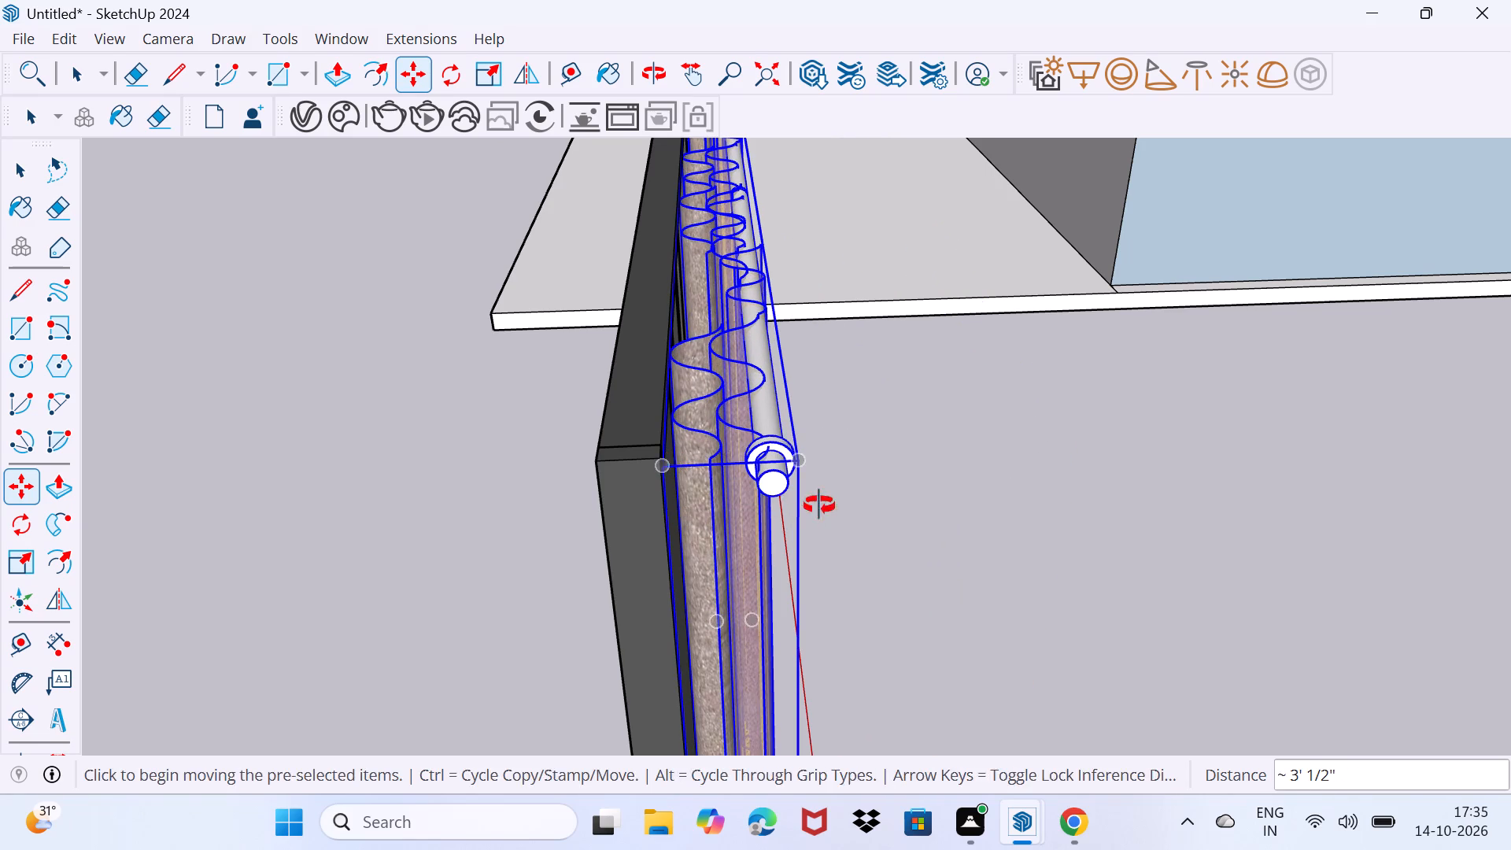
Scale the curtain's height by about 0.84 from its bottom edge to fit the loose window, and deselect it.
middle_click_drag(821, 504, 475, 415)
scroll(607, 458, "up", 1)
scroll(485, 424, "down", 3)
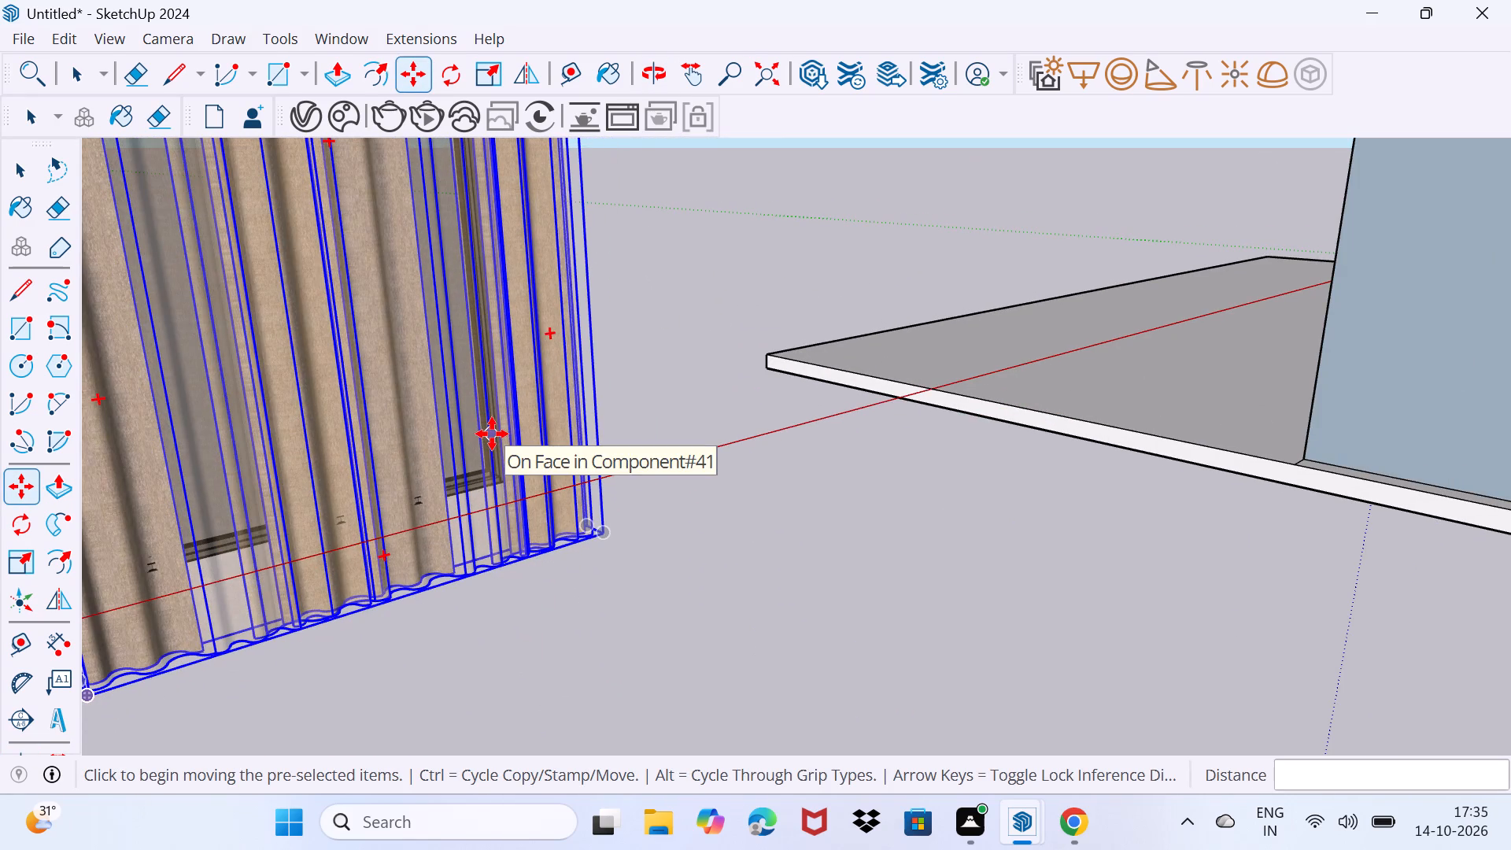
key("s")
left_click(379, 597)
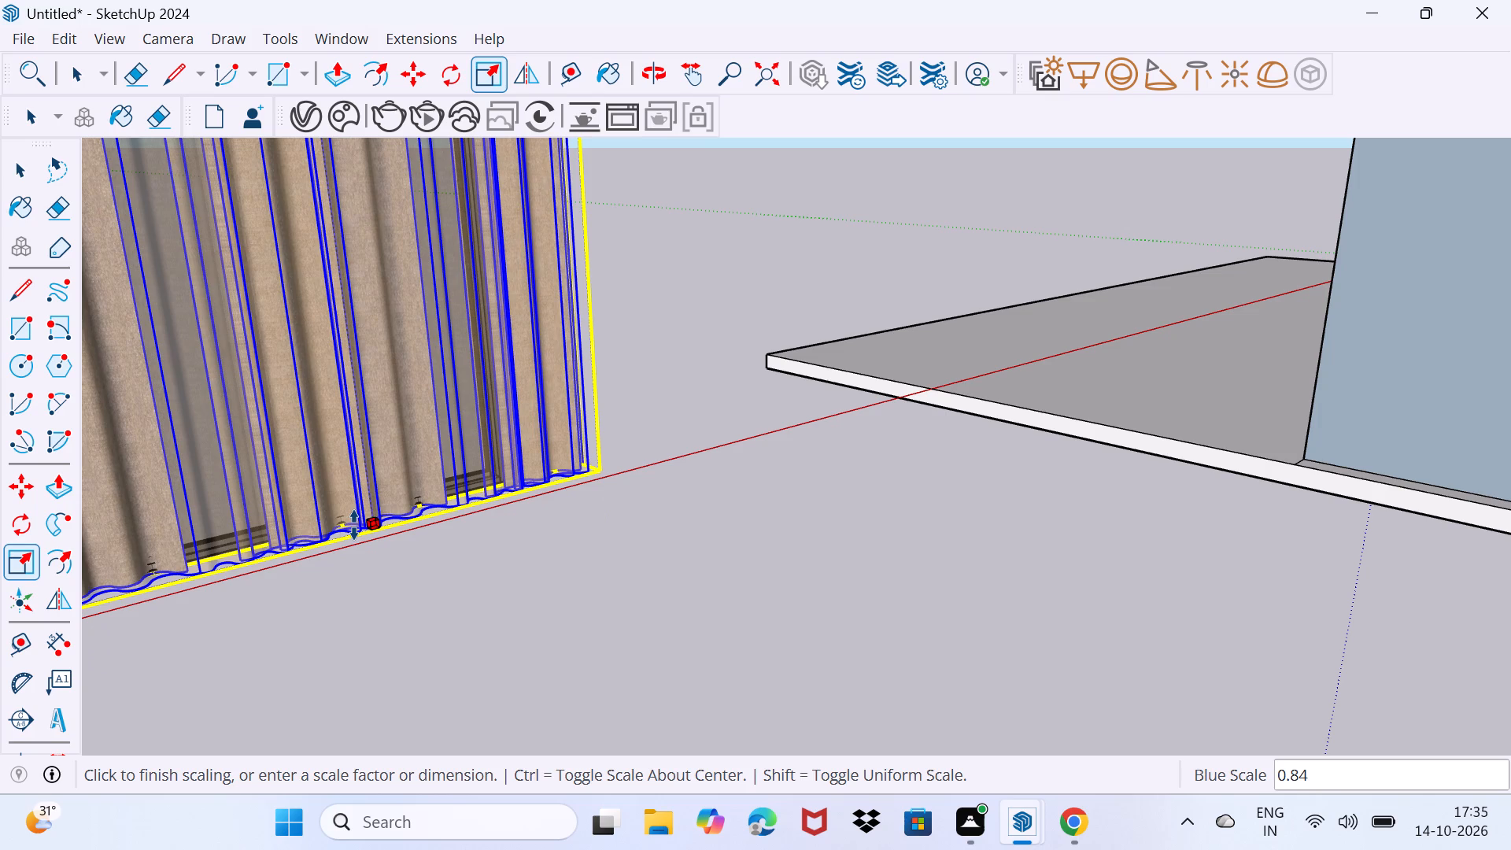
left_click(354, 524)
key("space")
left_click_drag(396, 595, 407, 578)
Examine how the curtain and its rod sit against the window frame from several angles.
middle_click_drag(381, 556, 519, 563)
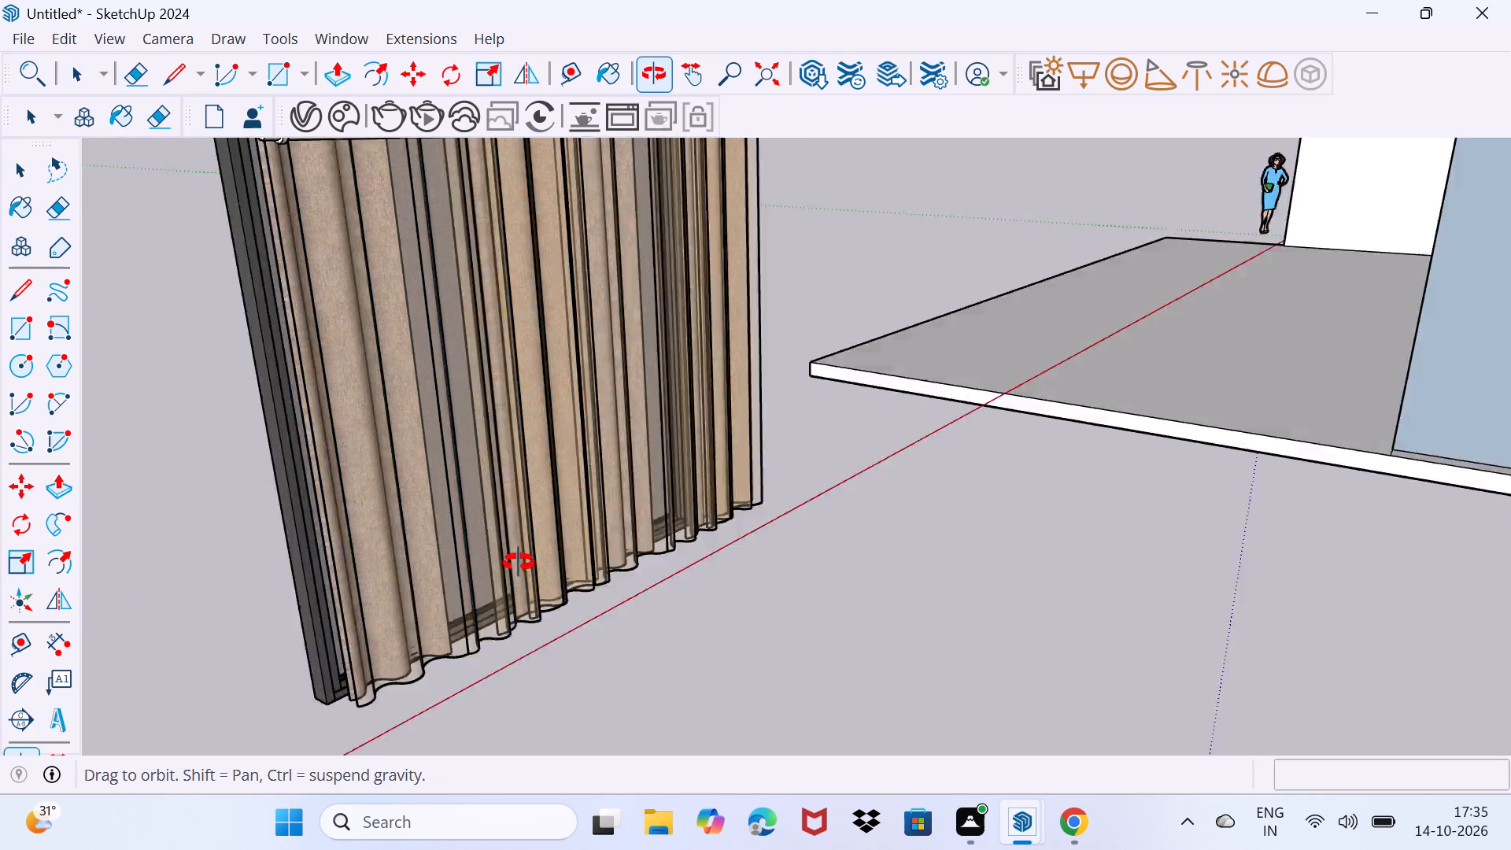
middle_click_drag(519, 563, 531, 578)
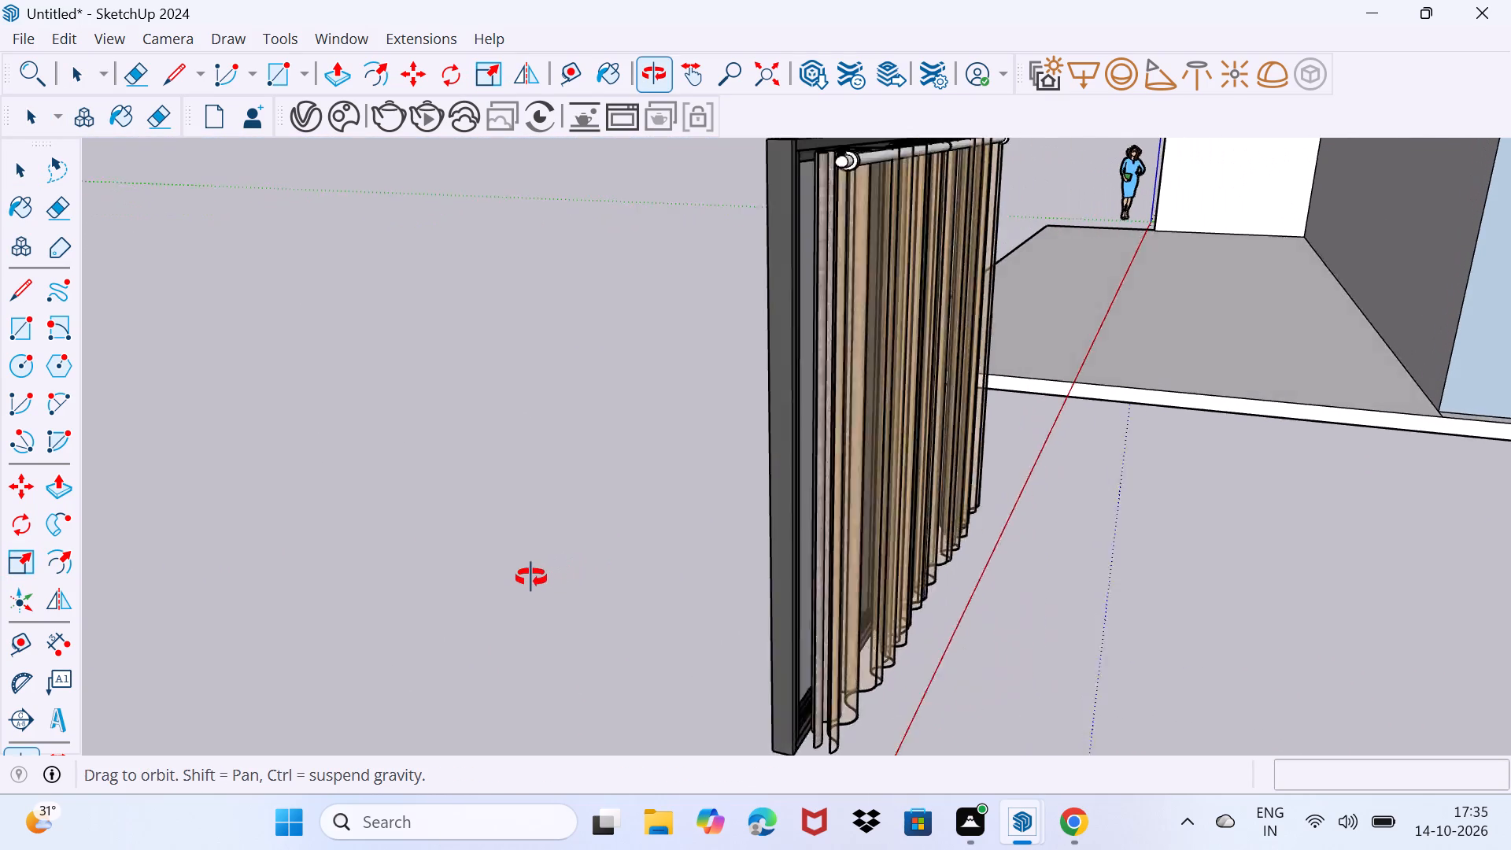
middle_click_drag(531, 578, 517, 590)
scroll(661, 349, "up", 3)
left_click(685, 332)
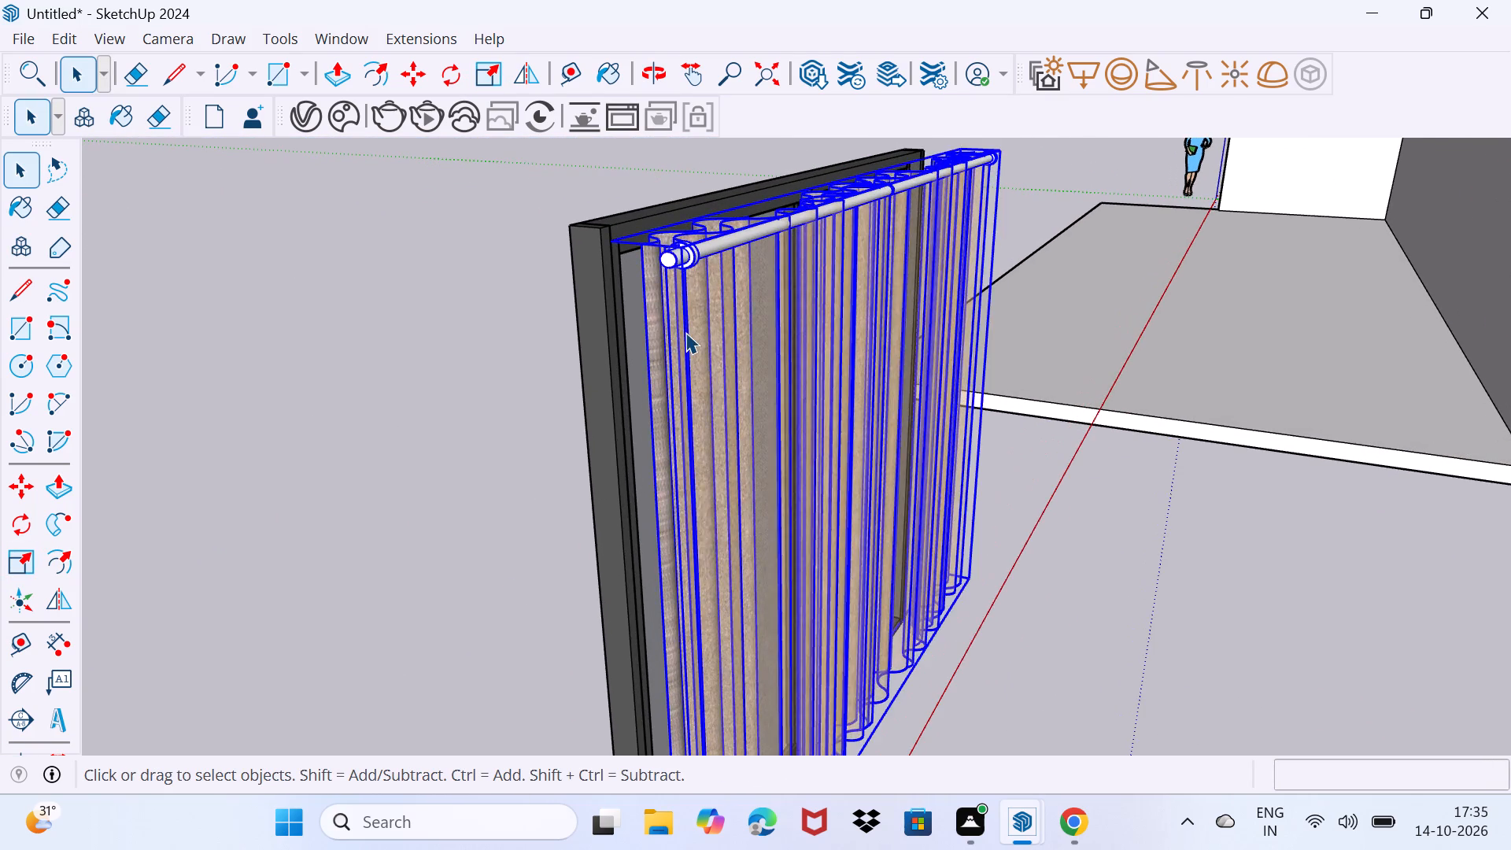
scroll(685, 332, "up", 2)
middle_click_drag(685, 331, 929, 433)
middle_click_drag(637, 279, 438, 251)
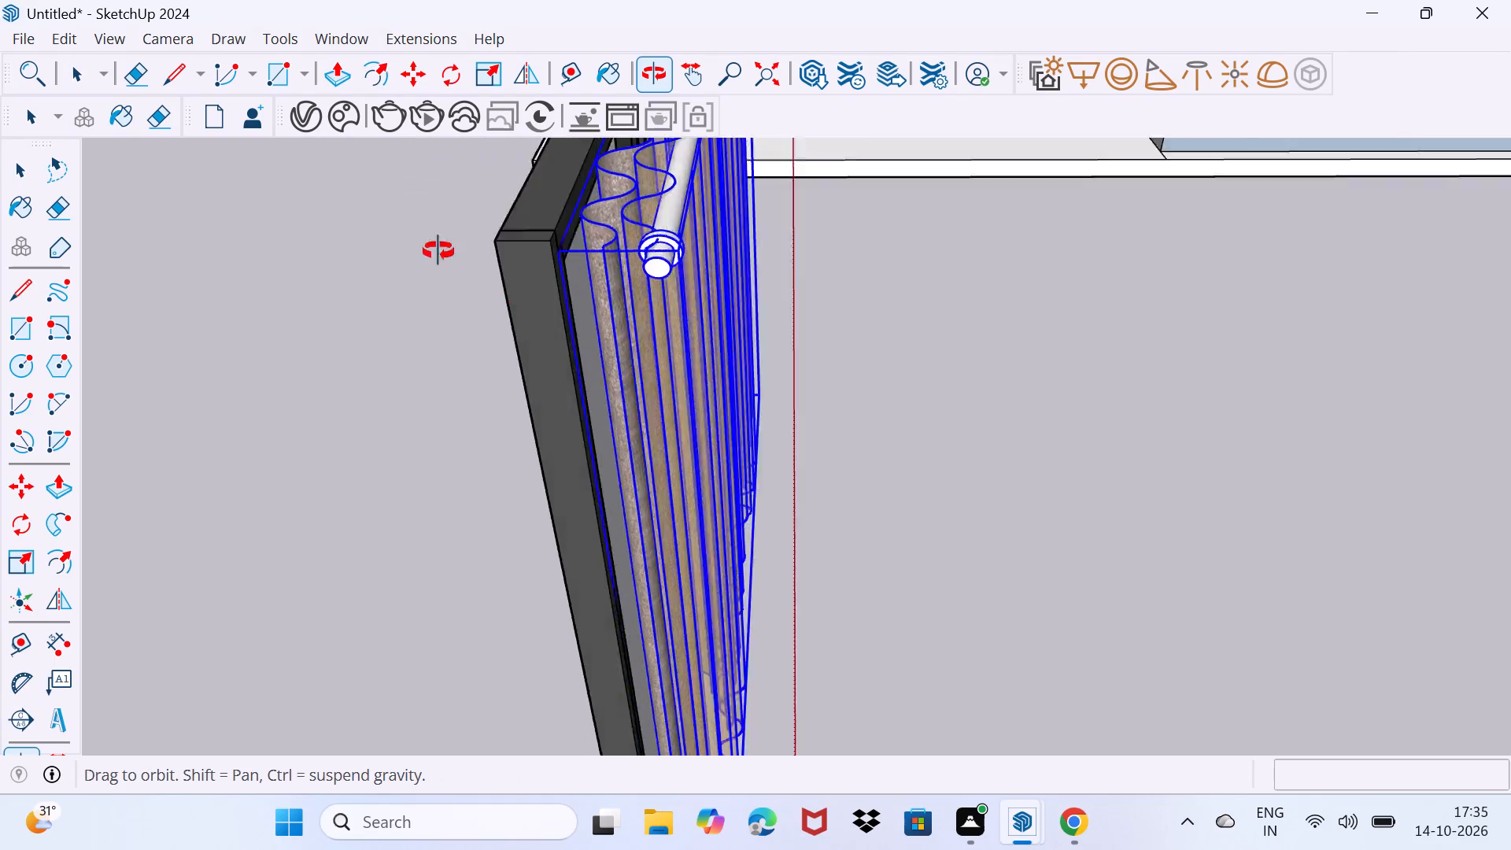
middle_click_drag(438, 251, 242, 189)
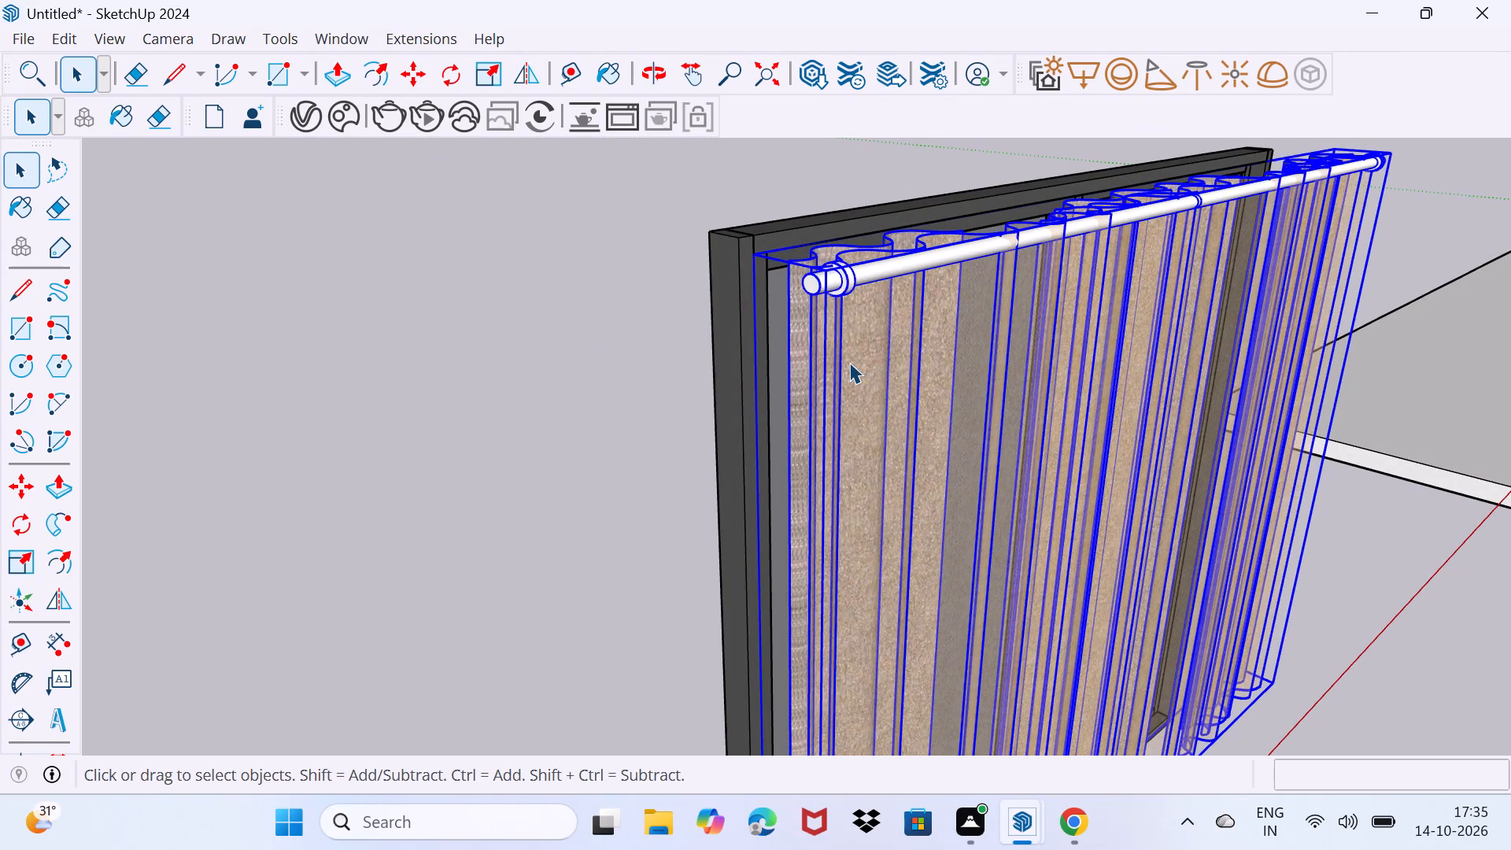
scroll(840, 341, "down", 3)
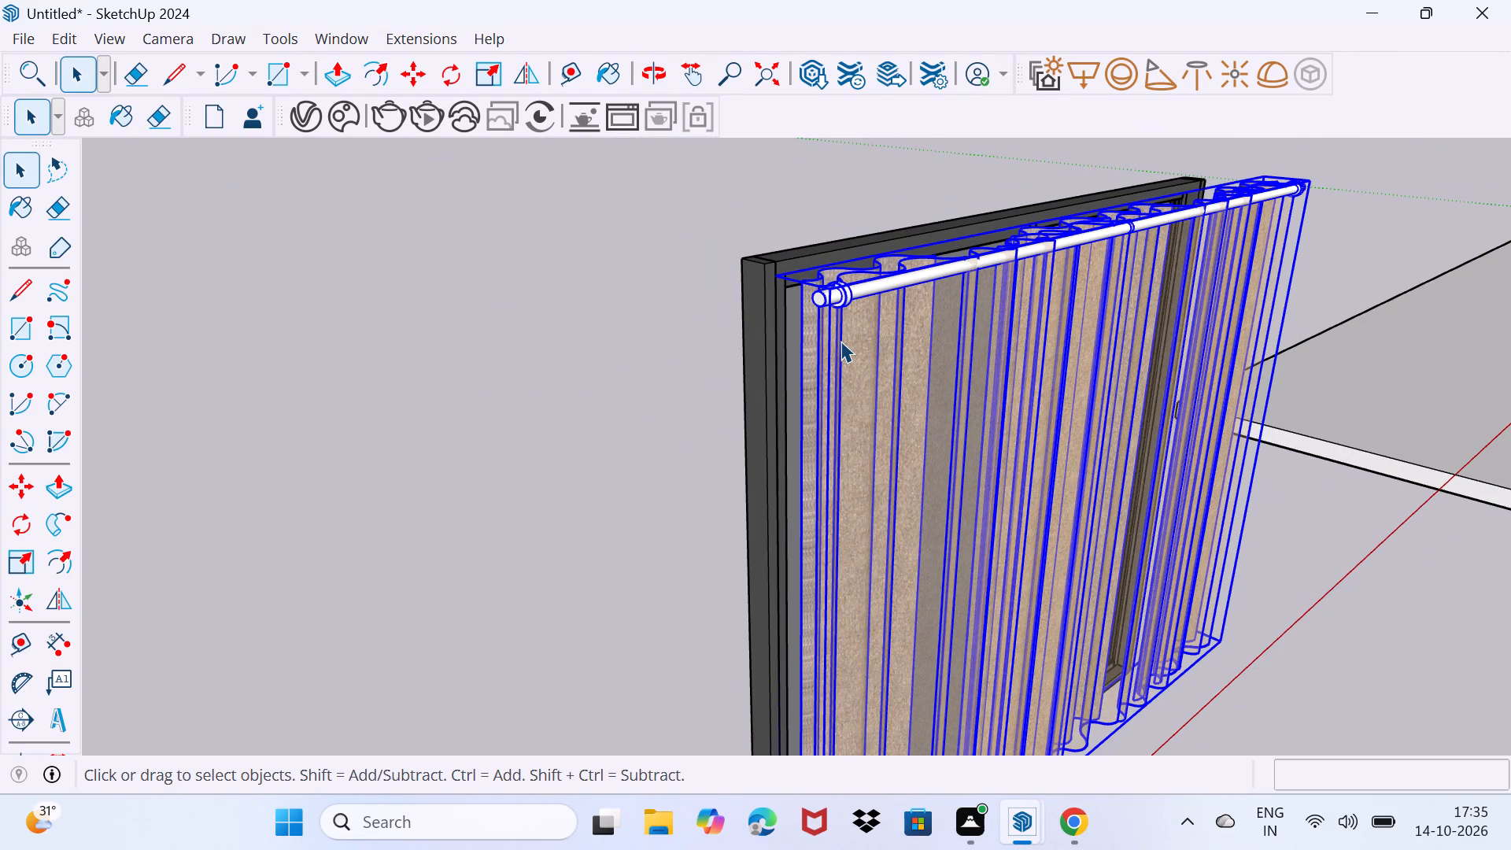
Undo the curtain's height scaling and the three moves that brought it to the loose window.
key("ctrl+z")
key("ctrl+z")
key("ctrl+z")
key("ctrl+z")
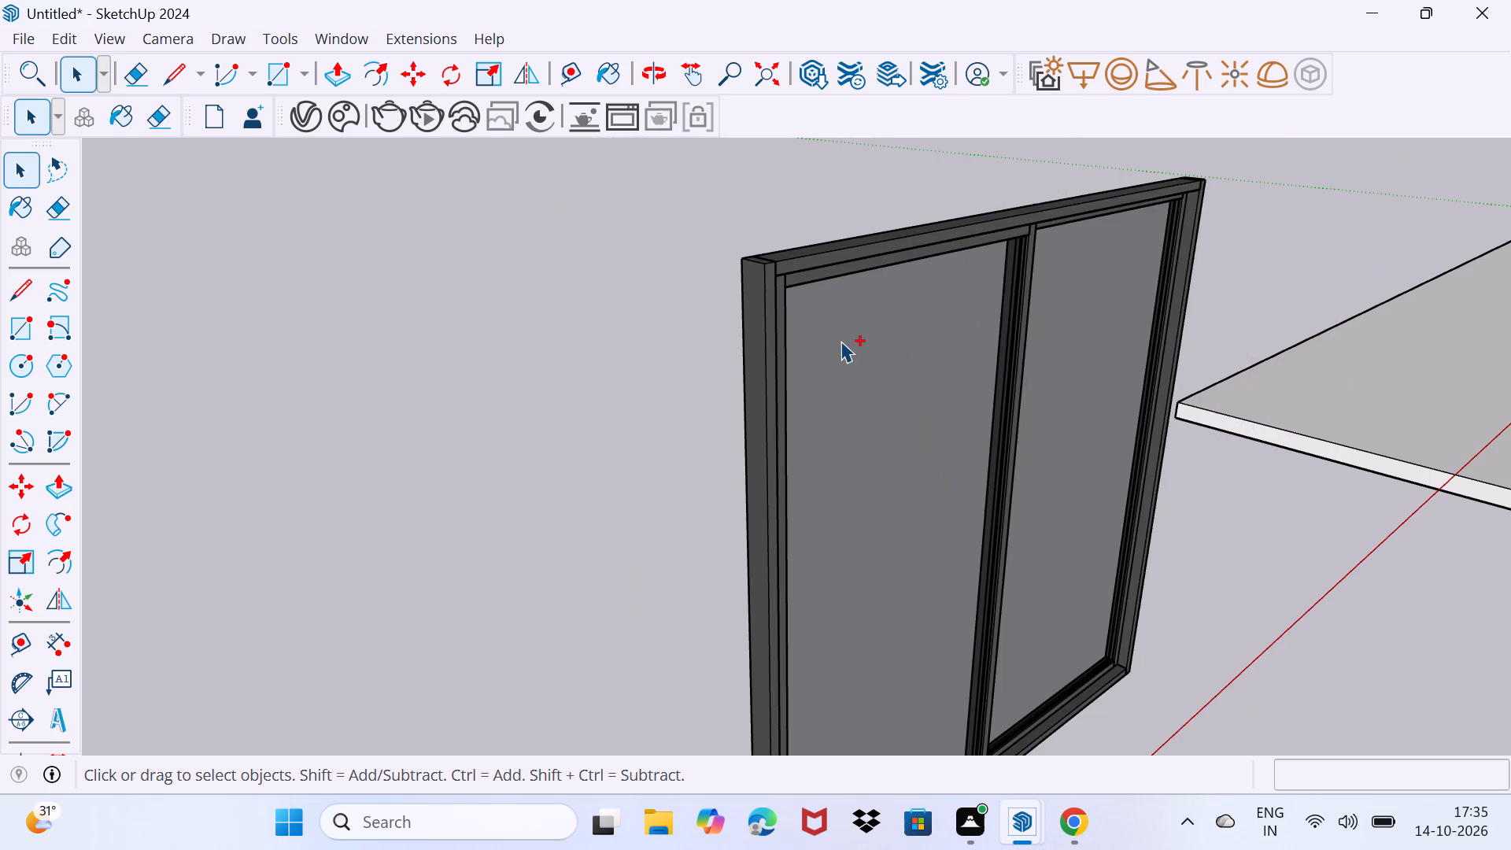
Locate the curtain by the house's blue side wall and examine which way its rod side faces relative to the window.
scroll(840, 341, "down", 20)
scroll(840, 341, "down", 2)
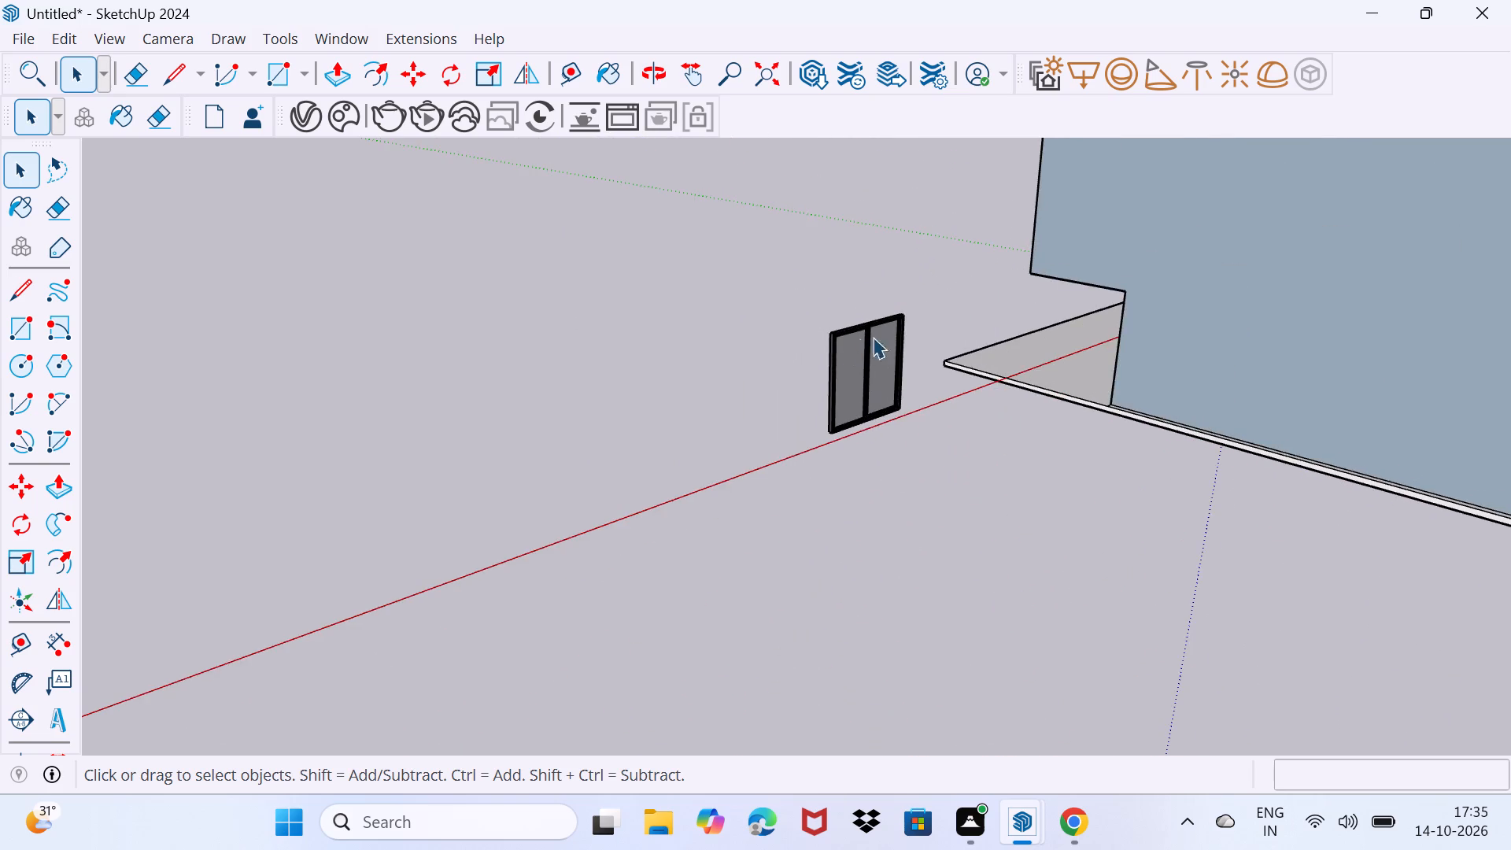
middle_click_drag(883, 337, 1324, 421)
scroll(757, 197, "up", 3)
scroll(799, 227, "down", 7)
scroll(1239, 311, "up", 4)
scroll(1219, 169, "up", 5)
scroll(1265, 299, "up", 6)
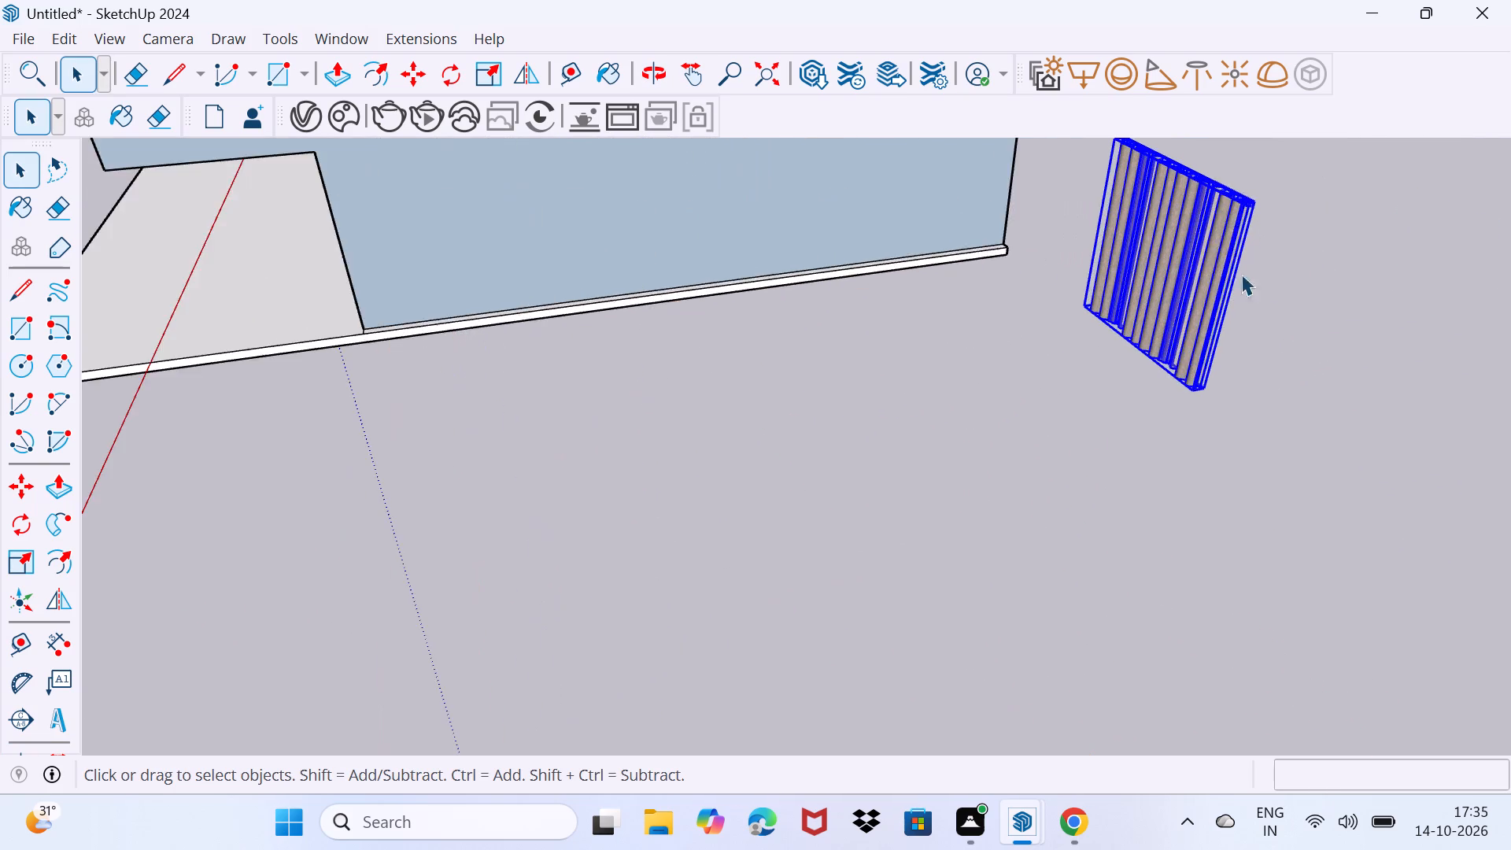
scroll(1241, 274, "up", 8)
middle_click_drag(1268, 142, 1193, 228)
scroll(1300, 323, "up", 4)
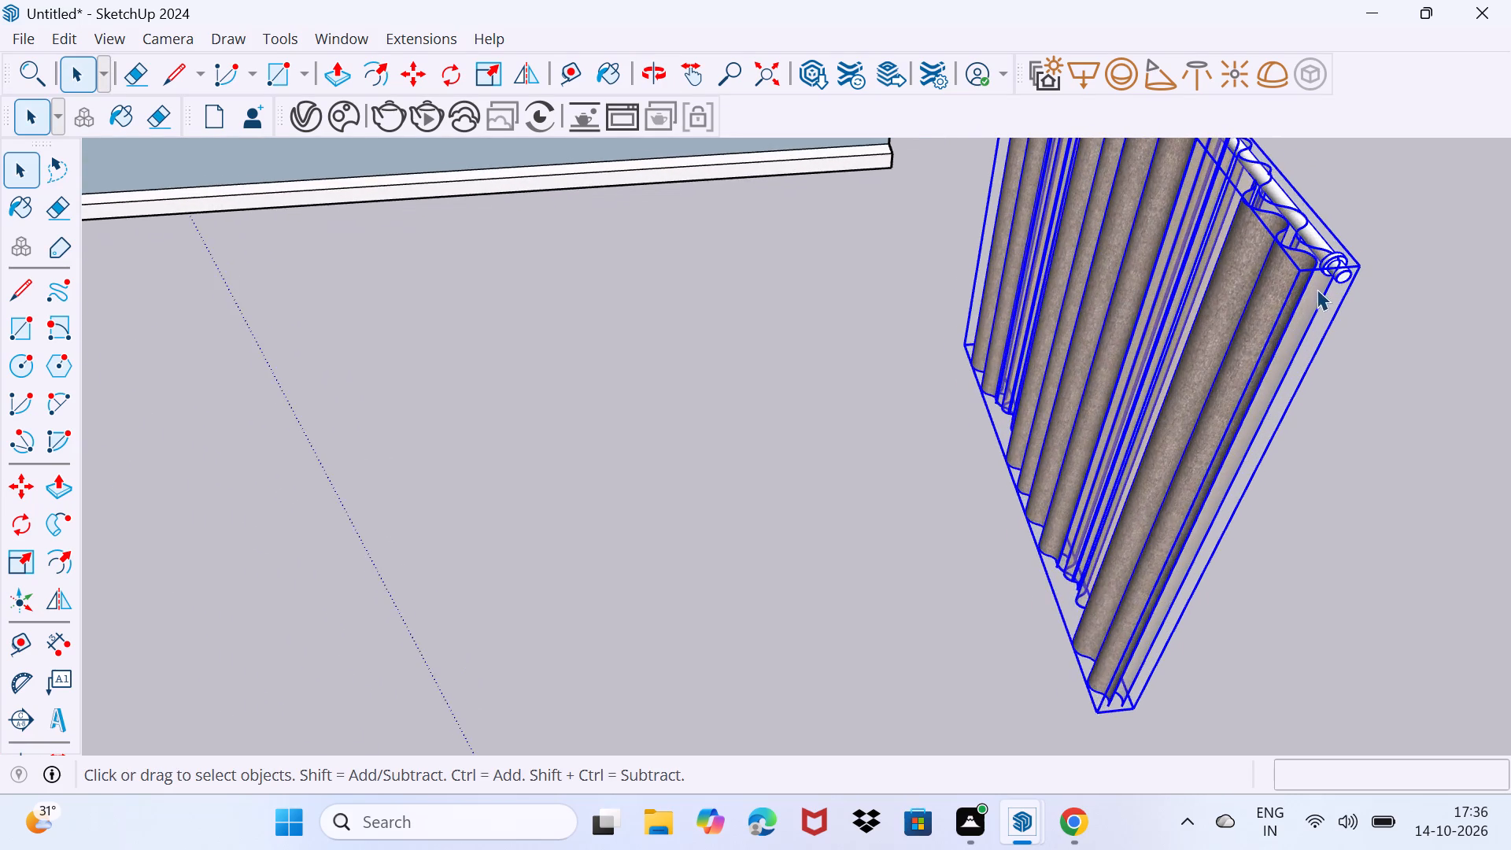
scroll(1317, 286, "up", 4)
middle_click_drag(1367, 267, 1222, 282)
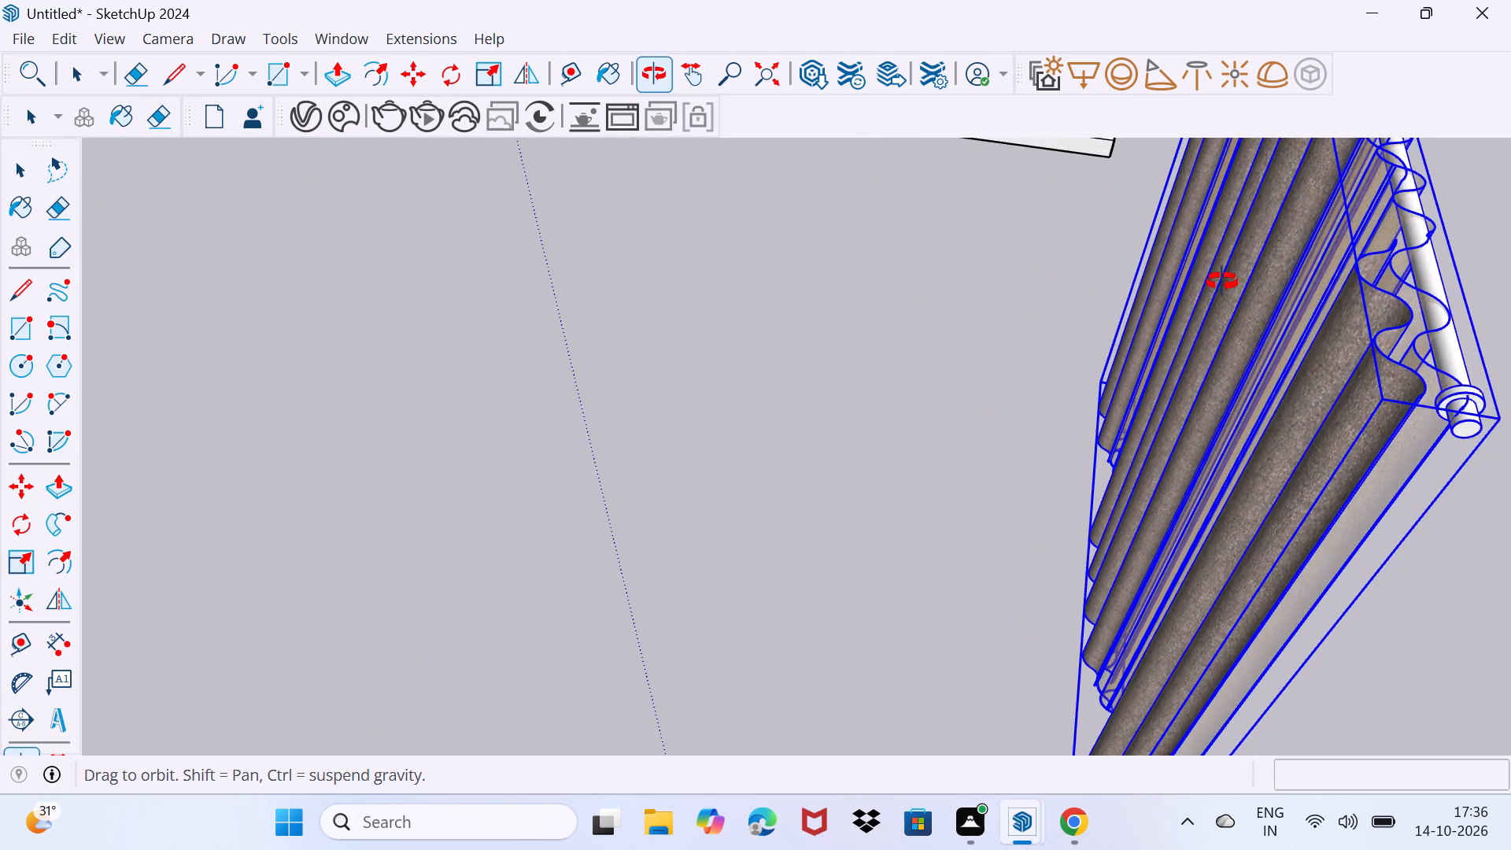
middle_click_drag(1222, 282, 955, 142)
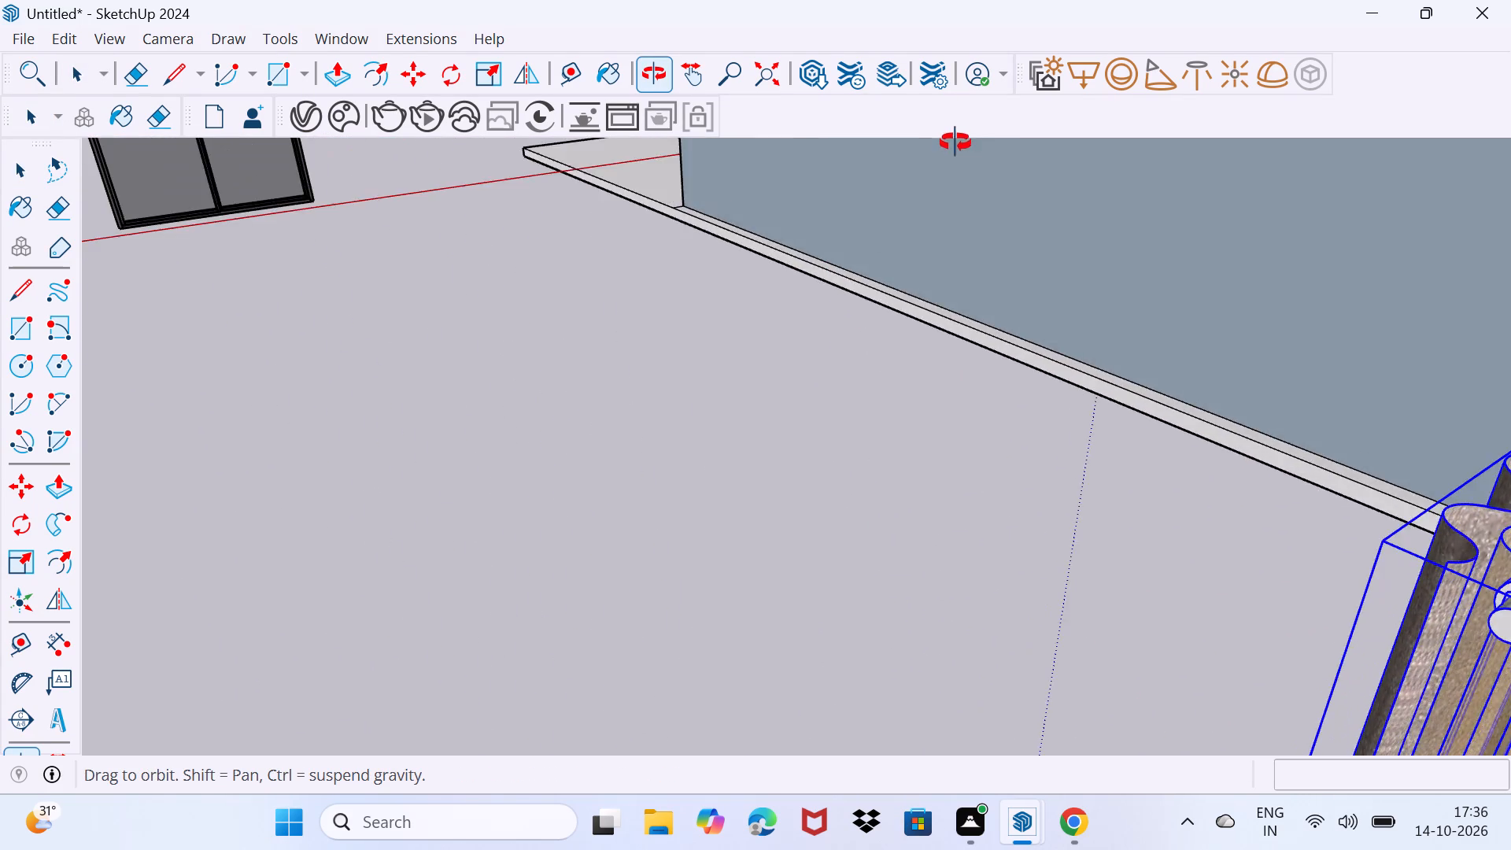
middle_click_drag(955, 142, 991, 216)
scroll(985, 209, "down", 2)
scroll(1052, 327, "down", 11)
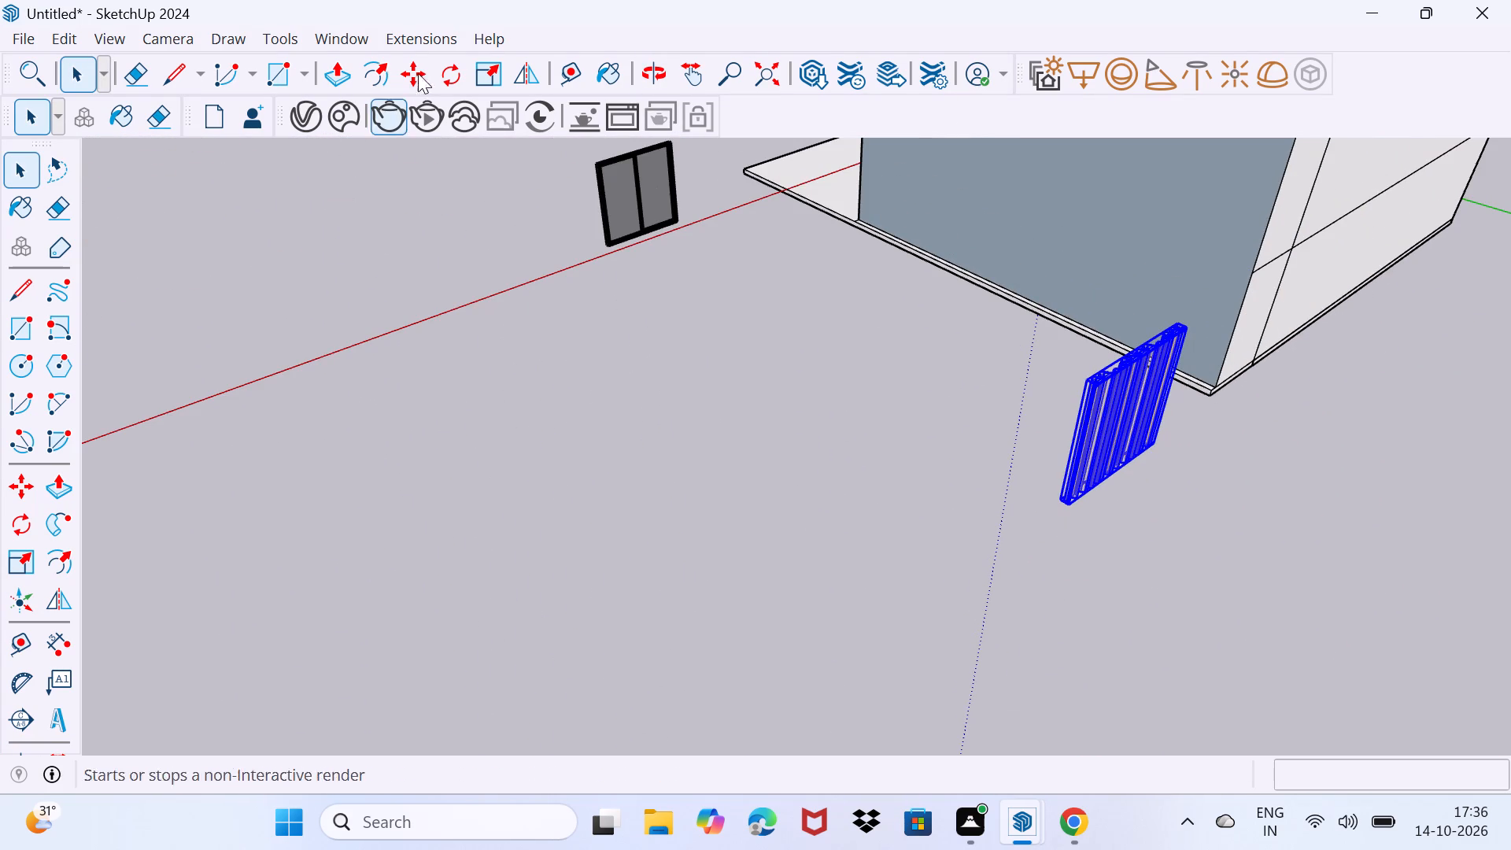
Rotate the curtain 180 degrees in the ground plane about a point in front of the house's blue side wall.
left_click(453, 75)
left_click(970, 603)
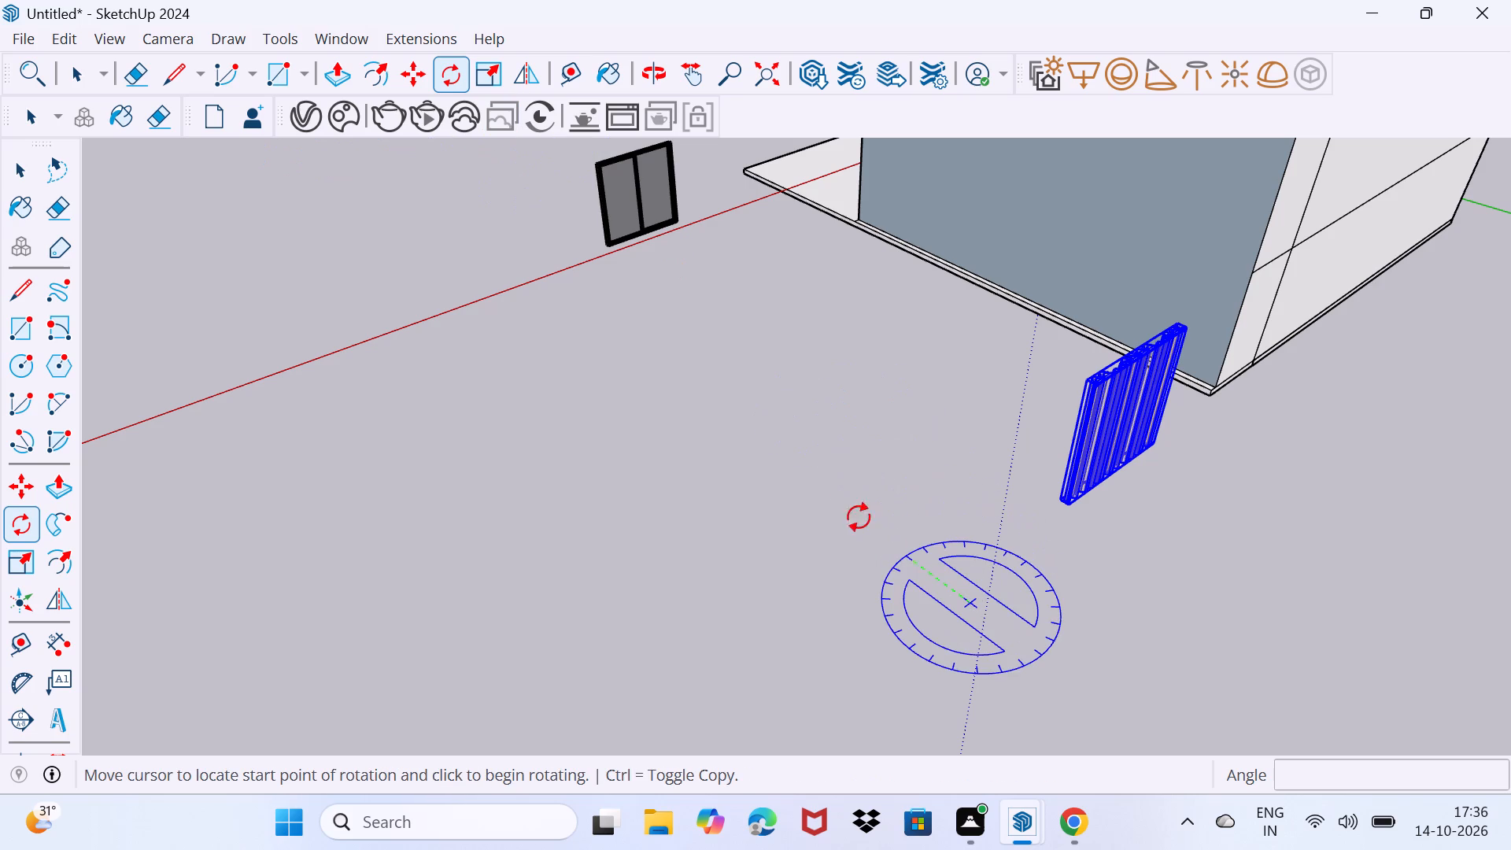
left_click(811, 472)
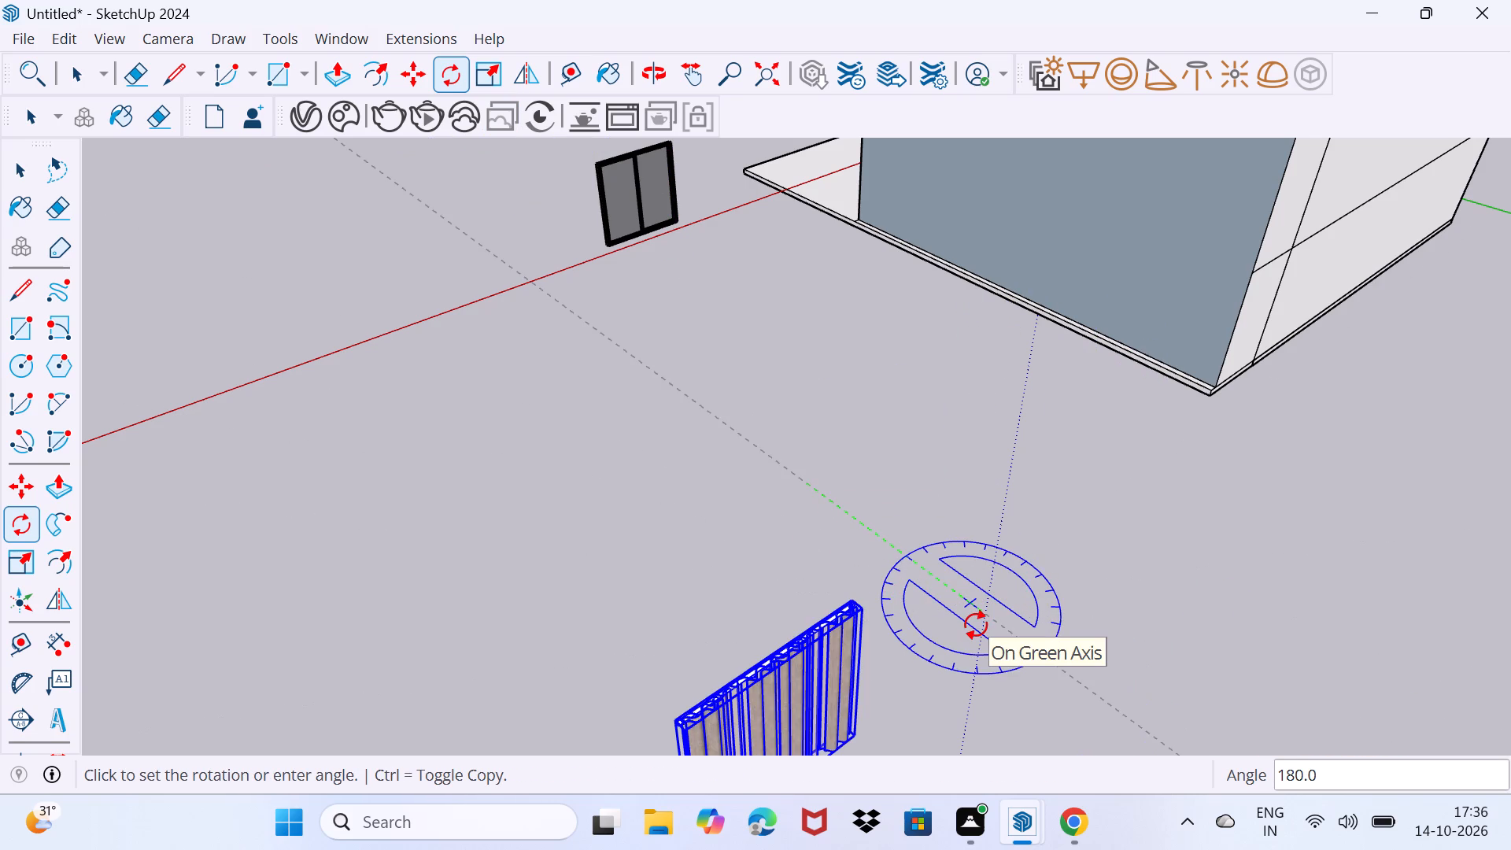
left_click(976, 625)
Move the curtain by its rod-end top corner about 63' 10 3/4" onto the top corner of the loose window's frame.
scroll(789, 675, "up", 8)
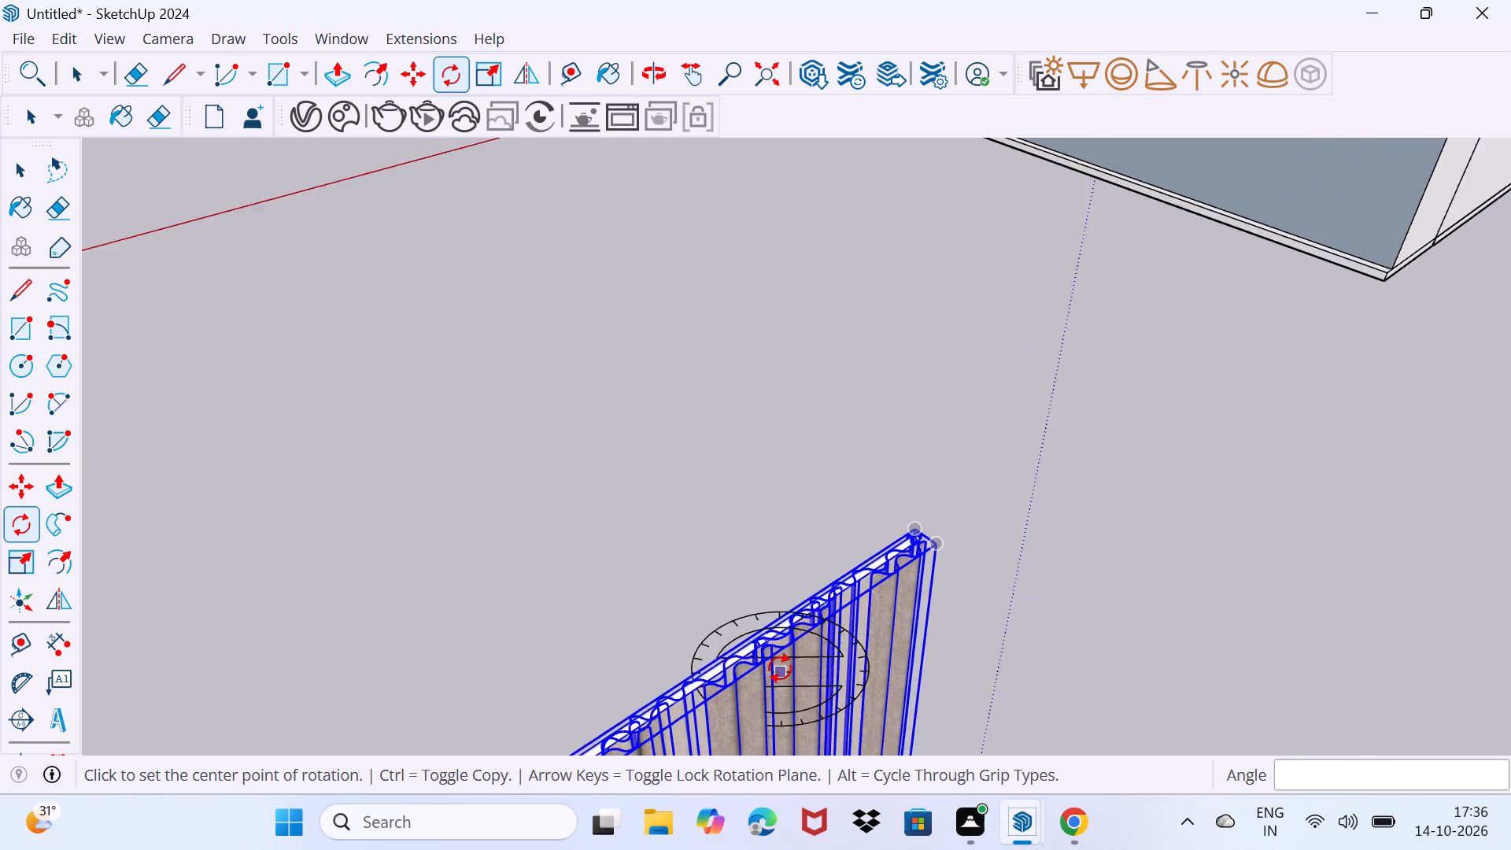
scroll(778, 665, "up", 4)
middle_click_drag(778, 664, 878, 453)
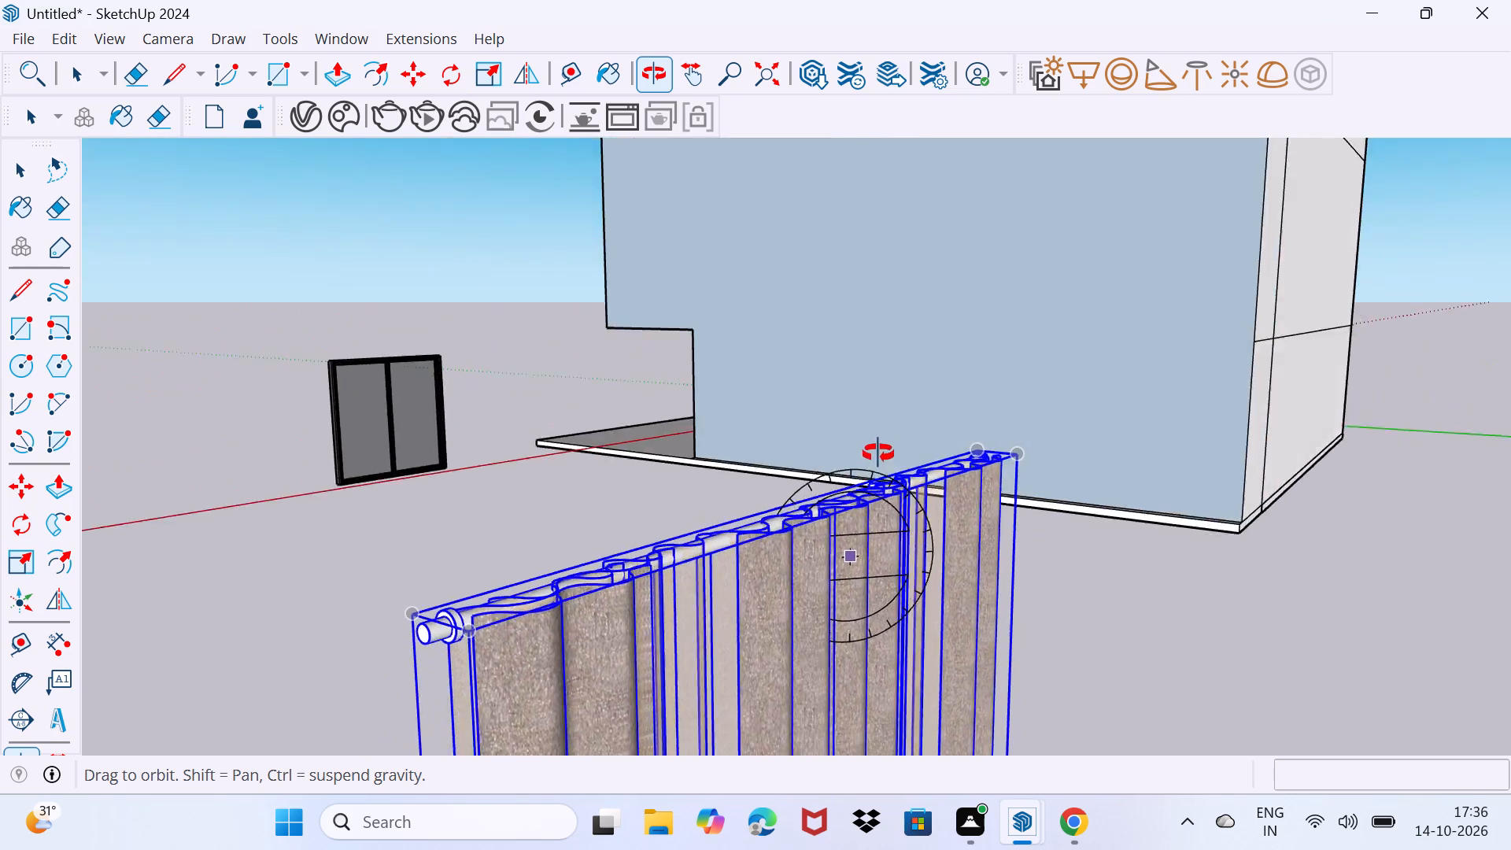
middle_click_drag(878, 453, 890, 439)
key("m")
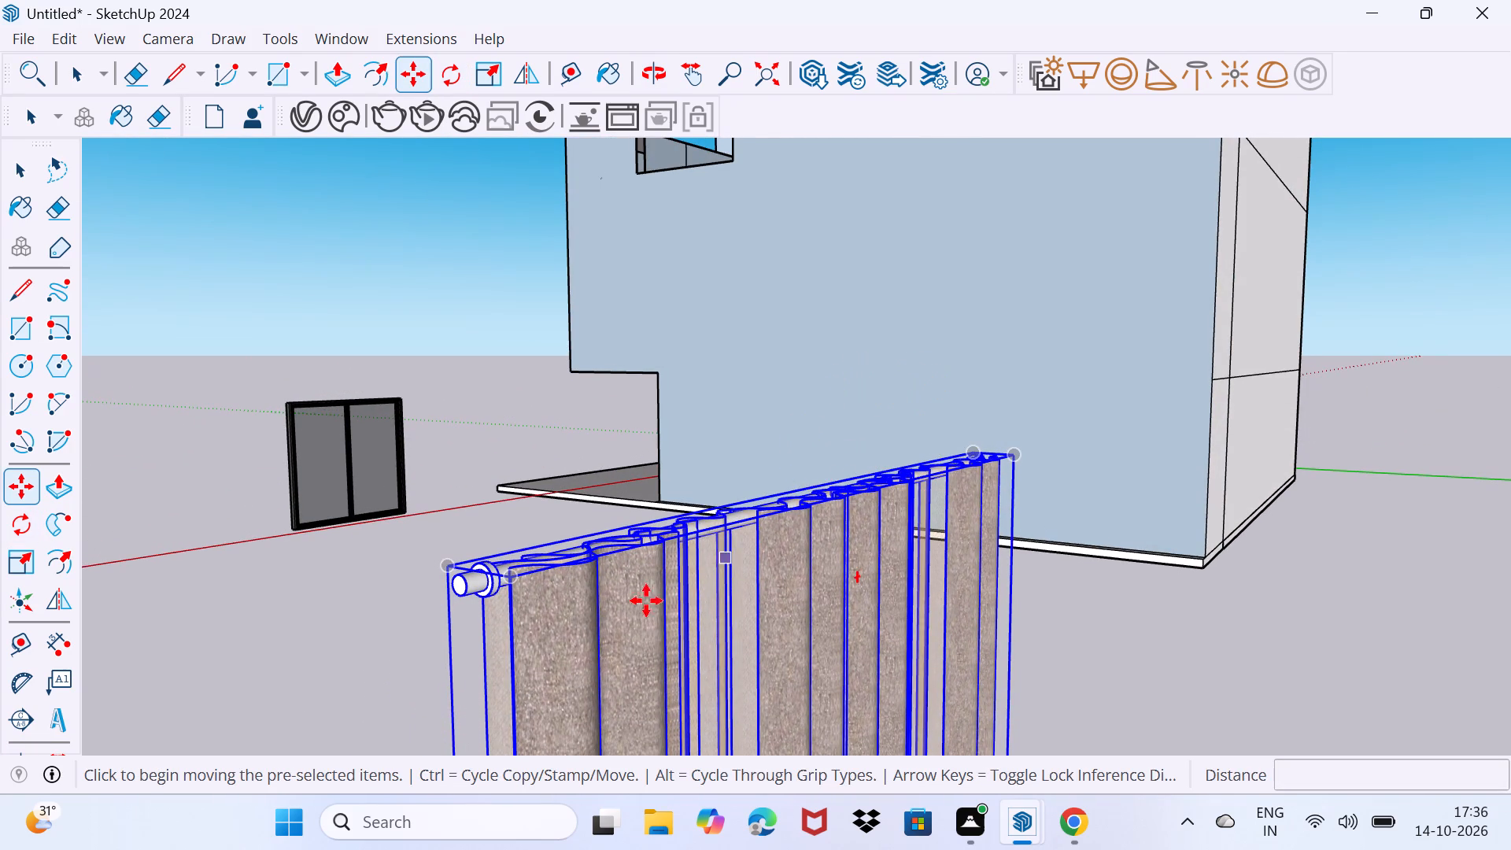
left_click(449, 569)
scroll(295, 416, "up", 4)
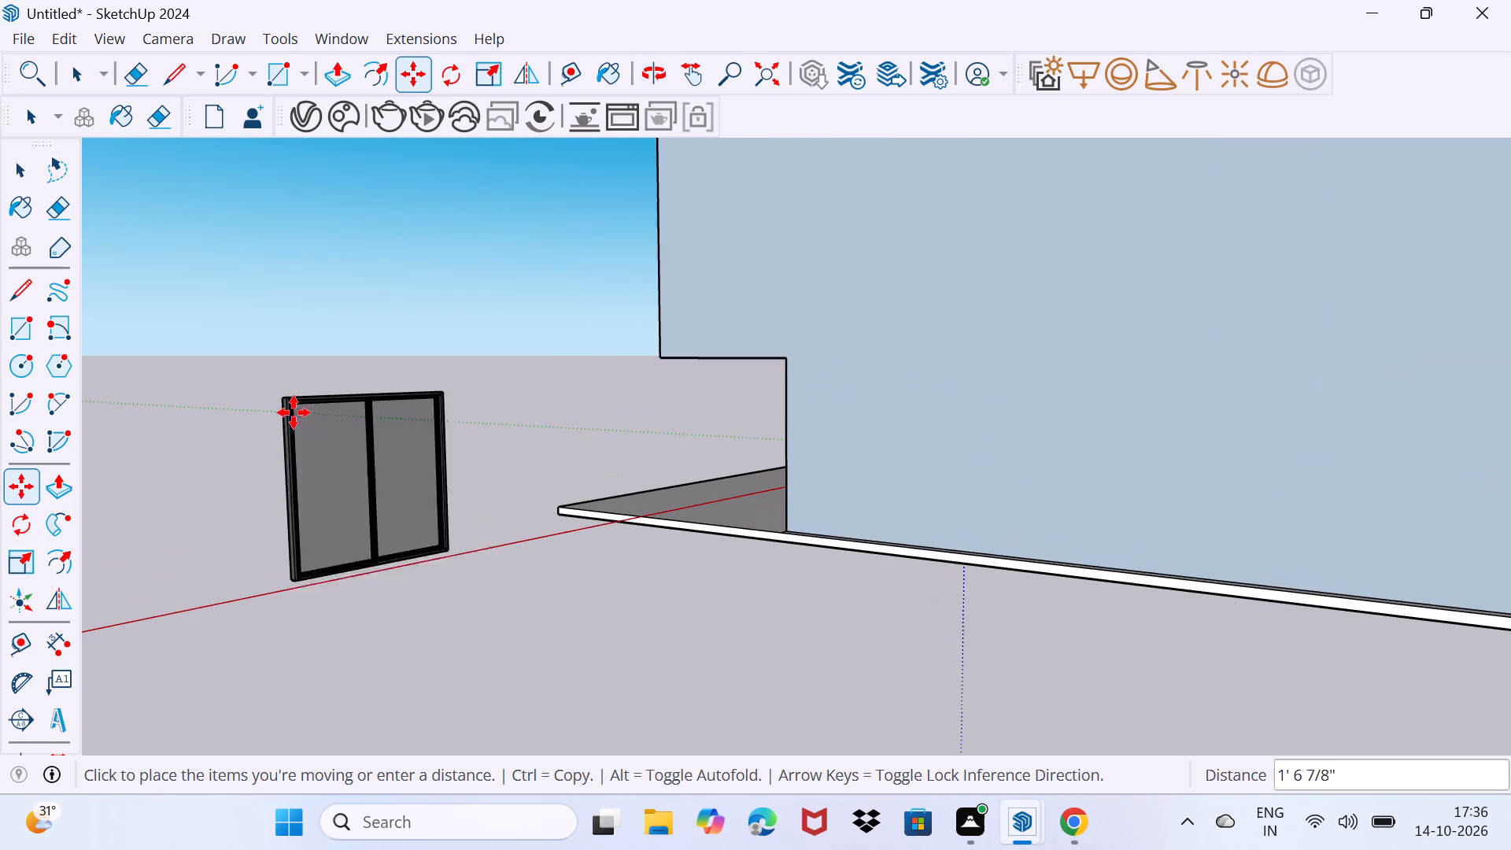
scroll(293, 411, "up", 8)
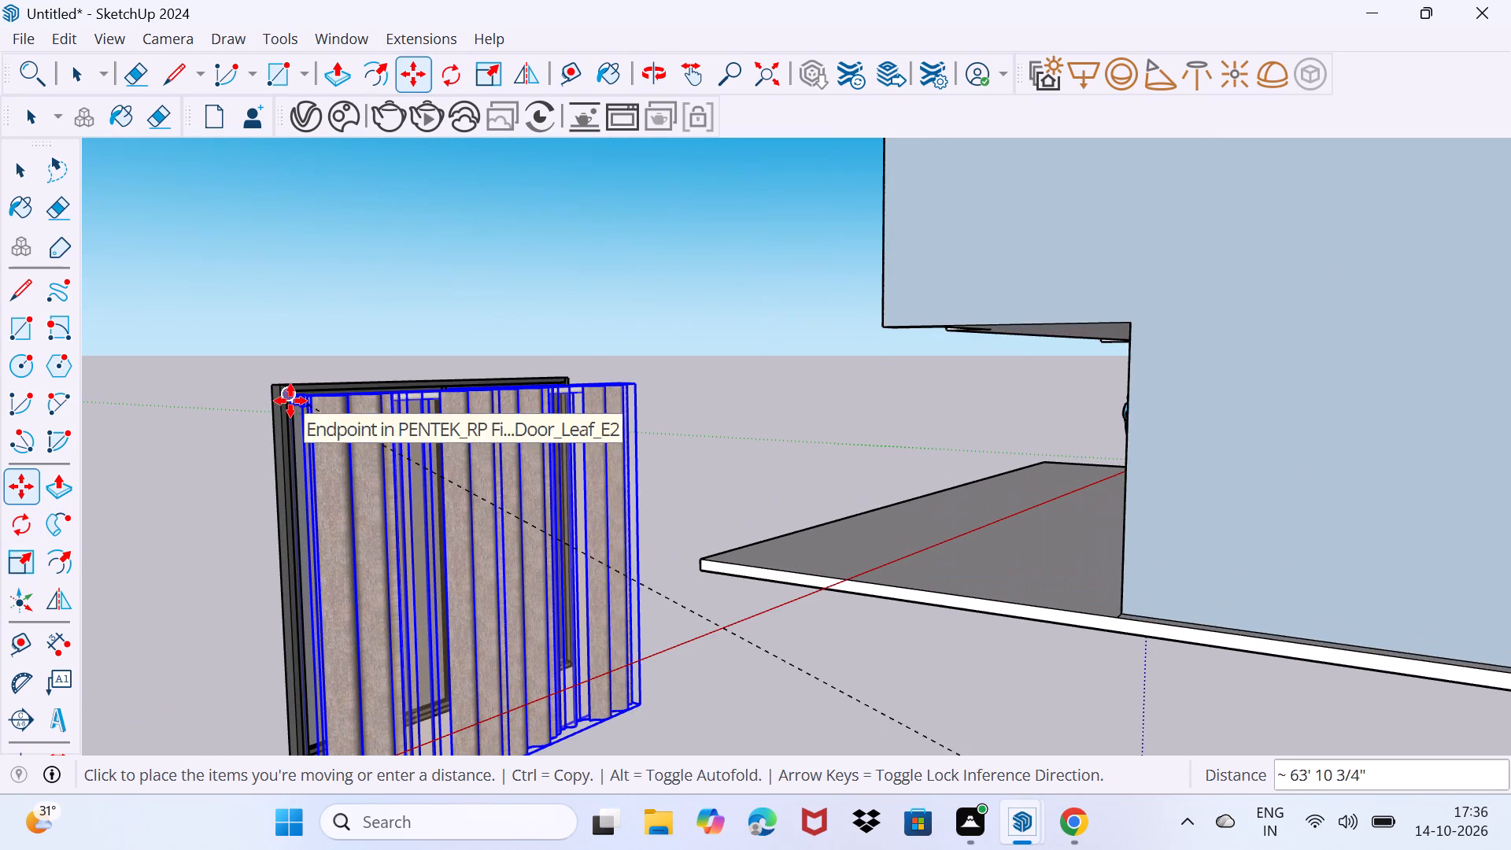
left_click(290, 401)
Shift the curtain about 3 3/16" by its top corner so it sits closer against the window frame.
middle_click_drag(337, 450, 502, 476)
scroll(541, 481, "up", 5)
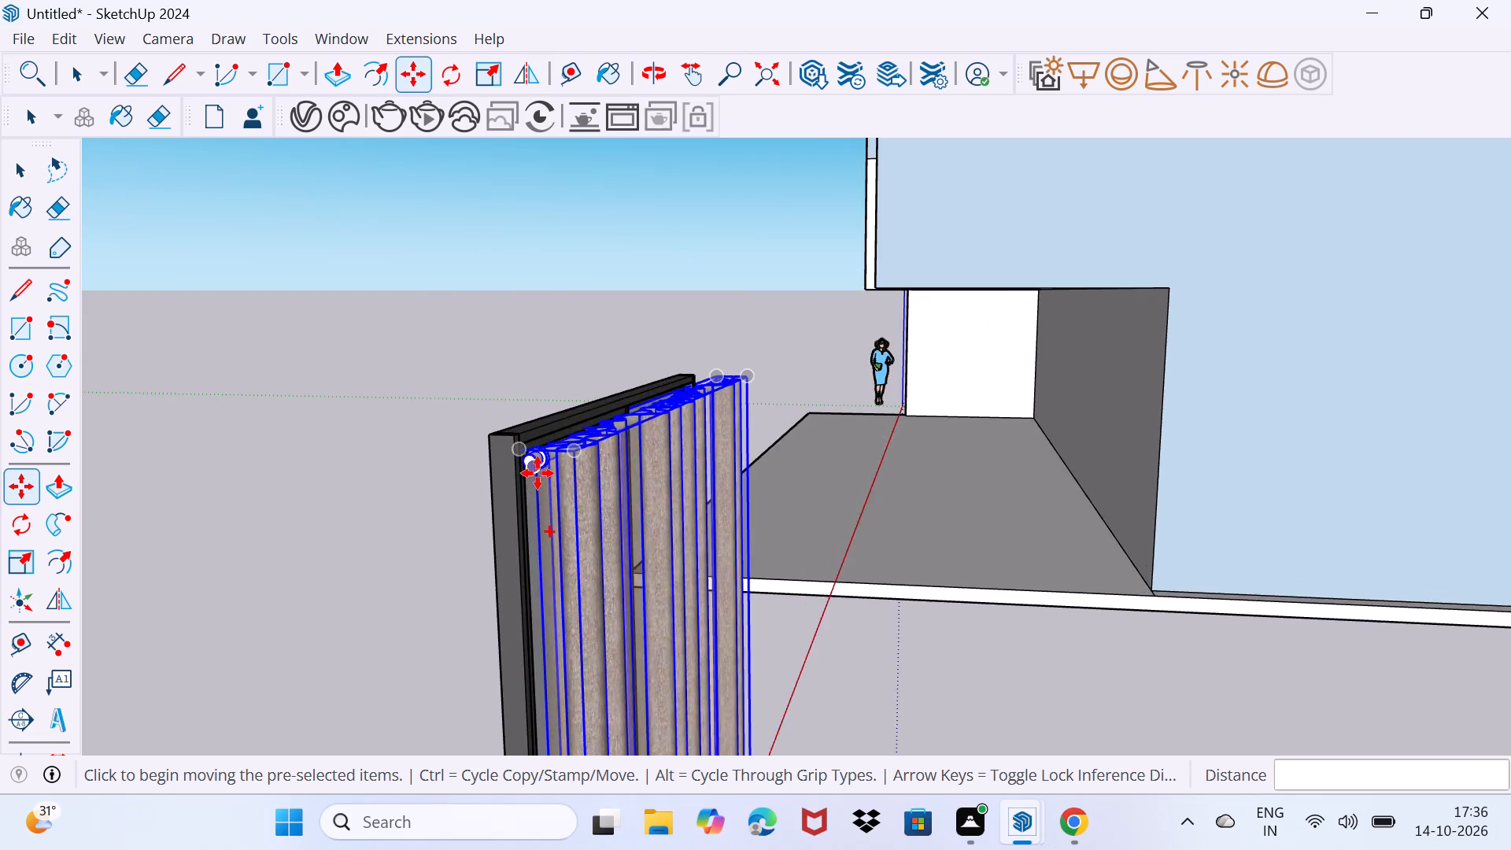
scroll(538, 473, "up", 9)
middle_click_drag(531, 462, 706, 501)
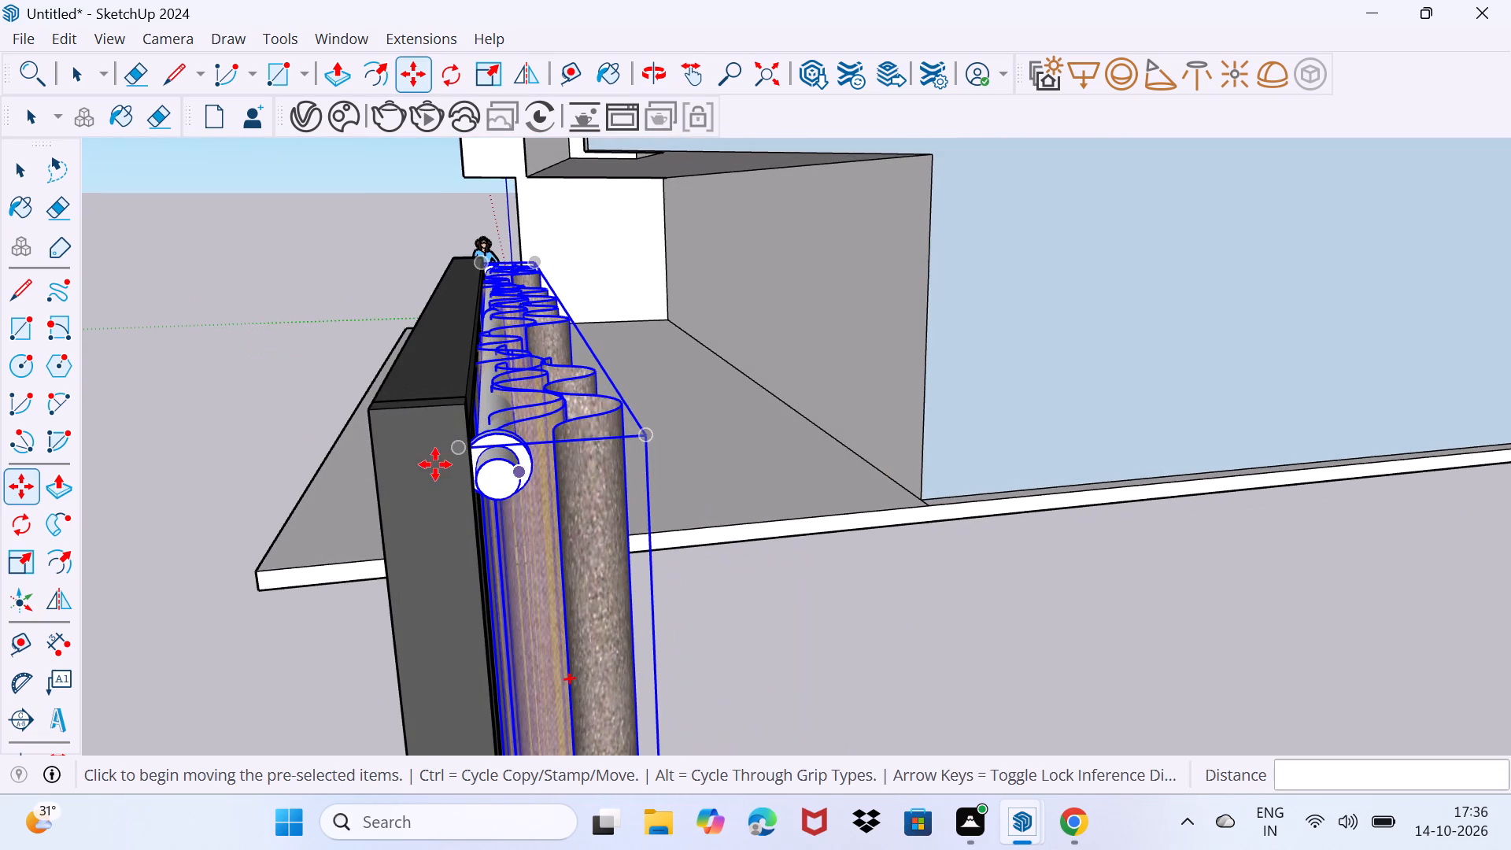
left_click(462, 444)
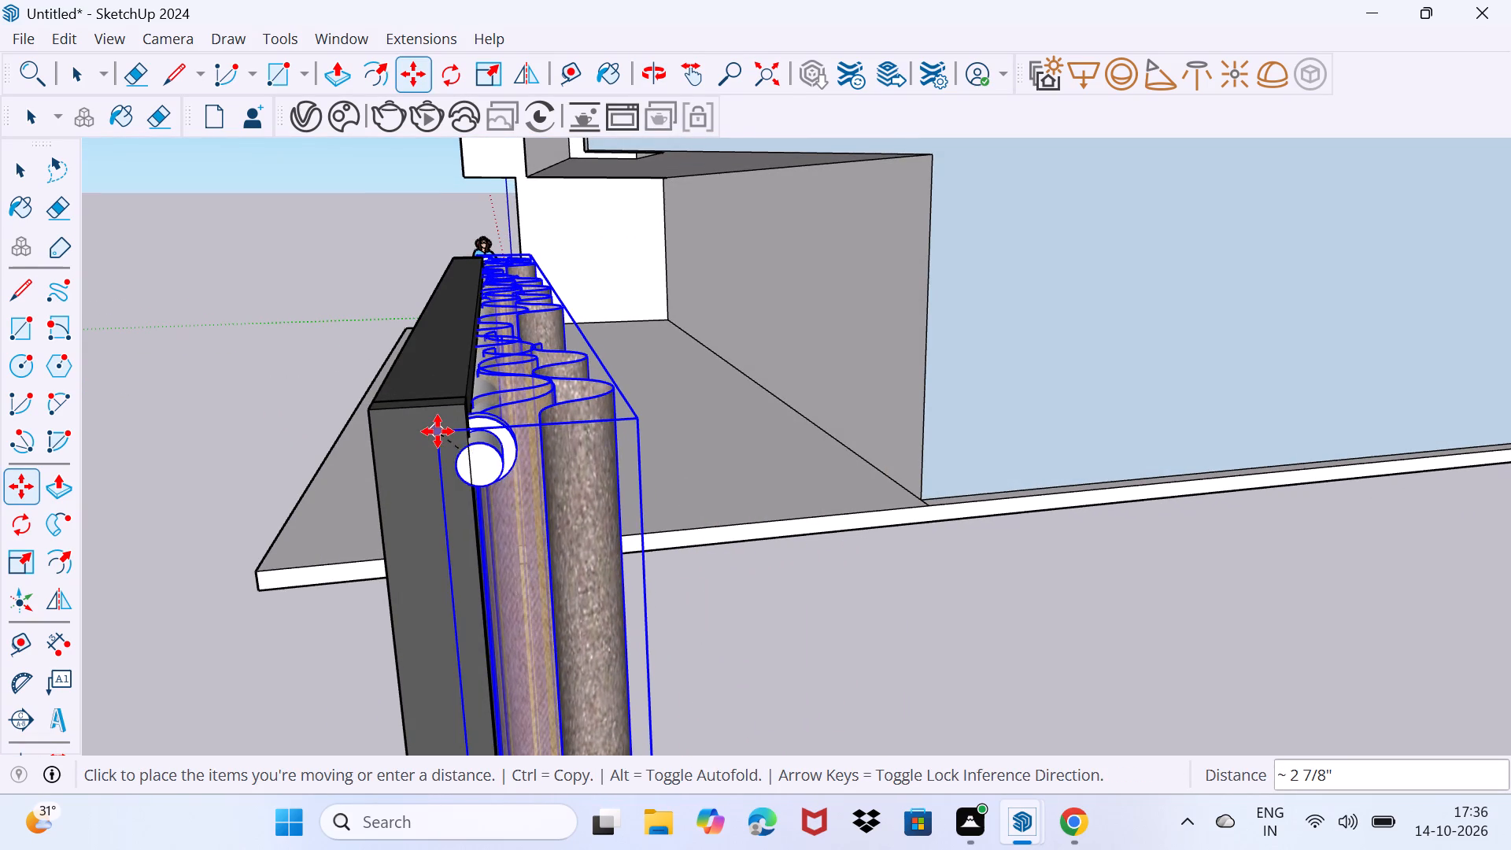
left_click(430, 420)
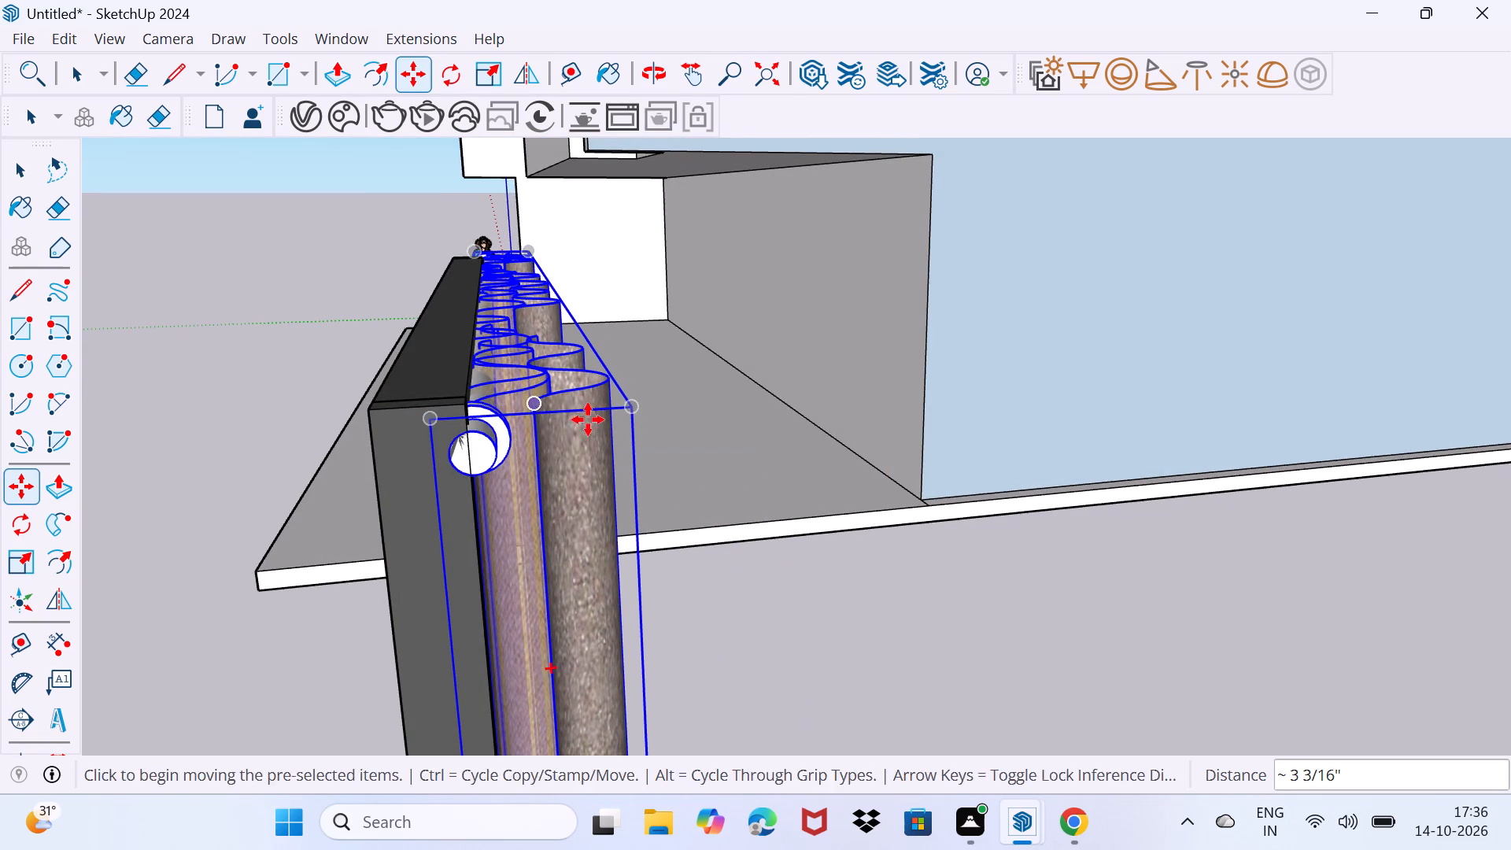
Scale the curtain from its top end edge to about 0.99 in width and 1.01 in height, matching the window frame's top.
middle_click_drag(588, 419, 456, 325)
key("s")
scroll(523, 411, "down", 8)
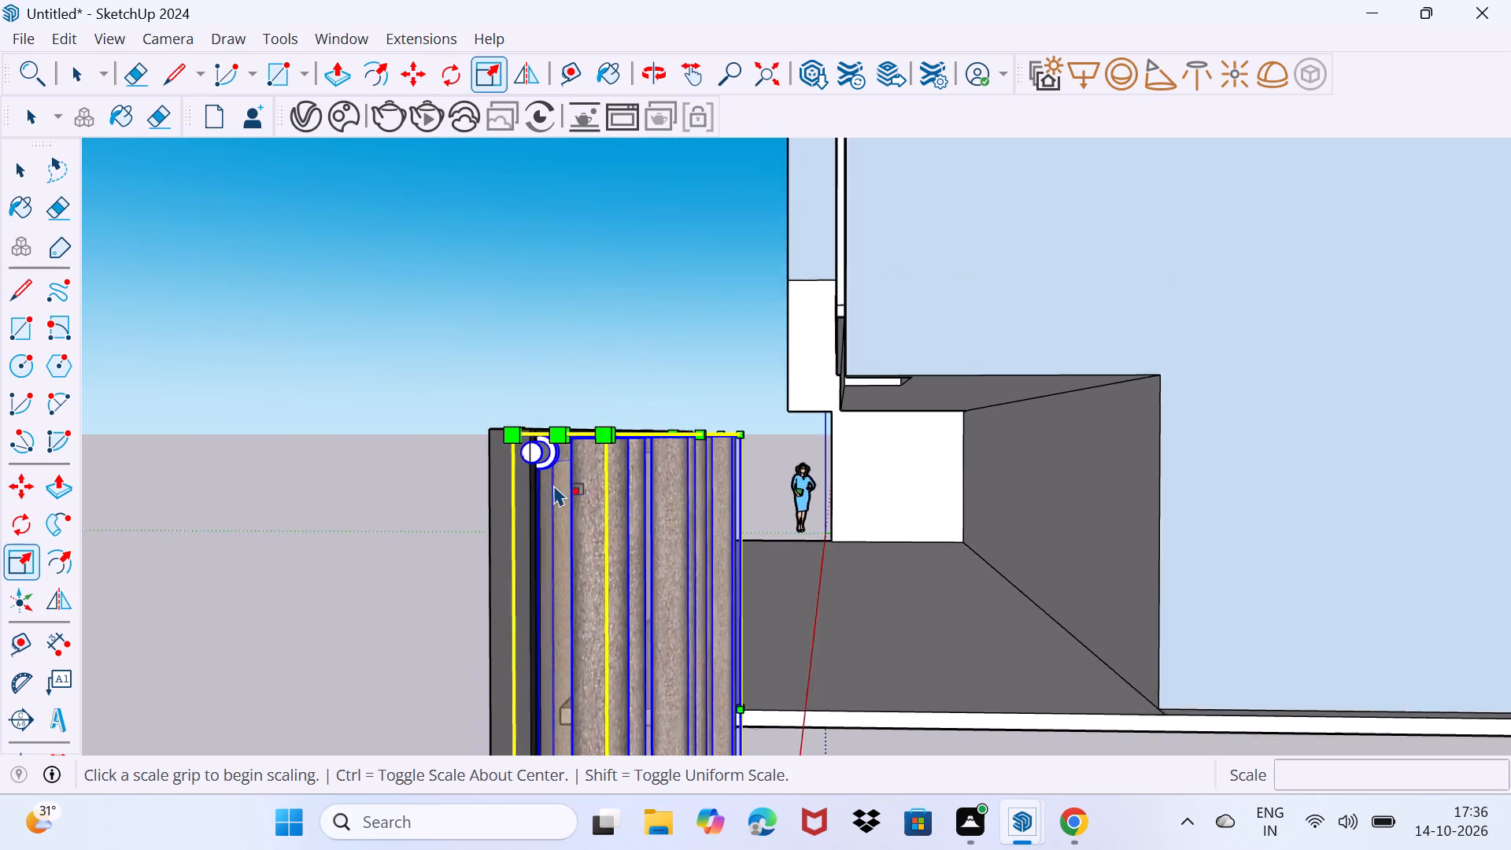
scroll(554, 485, "down", 8)
scroll(547, 465, "up", 9)
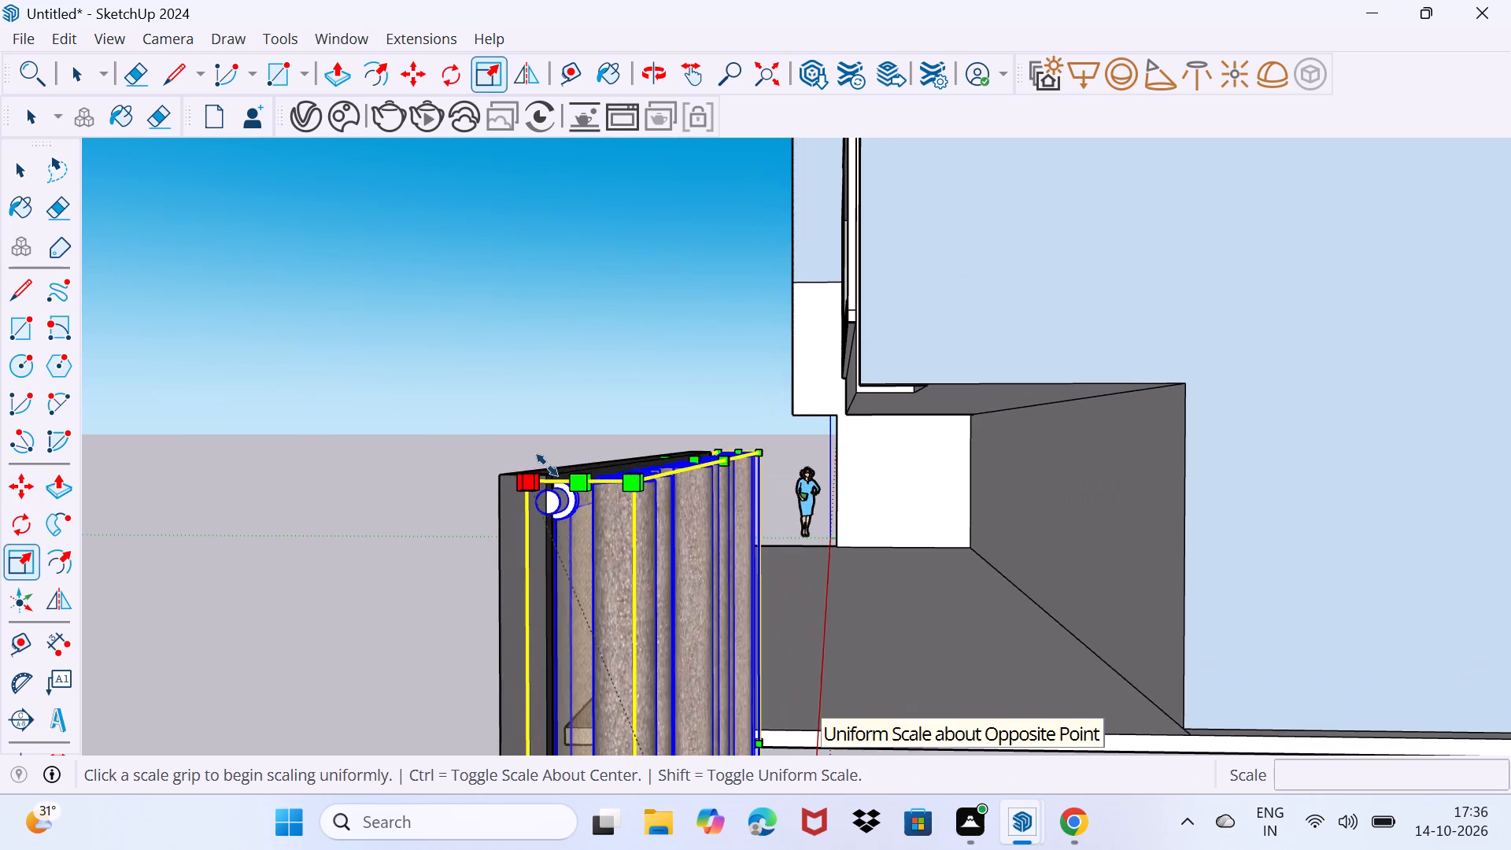
middle_click_drag(551, 481, 556, 530)
left_click(571, 483)
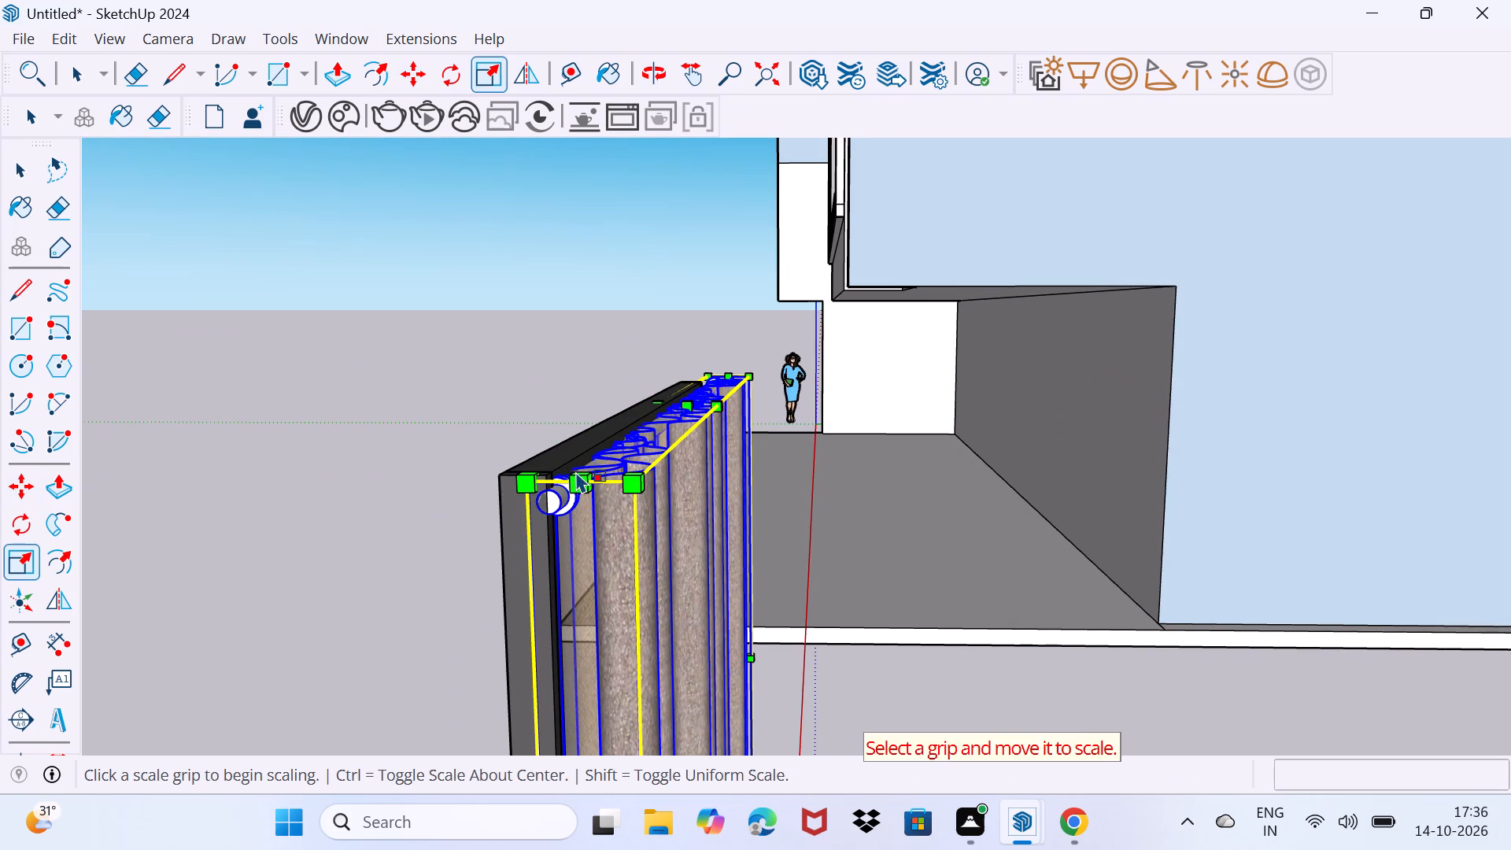
left_click_drag(576, 482, 586, 469)
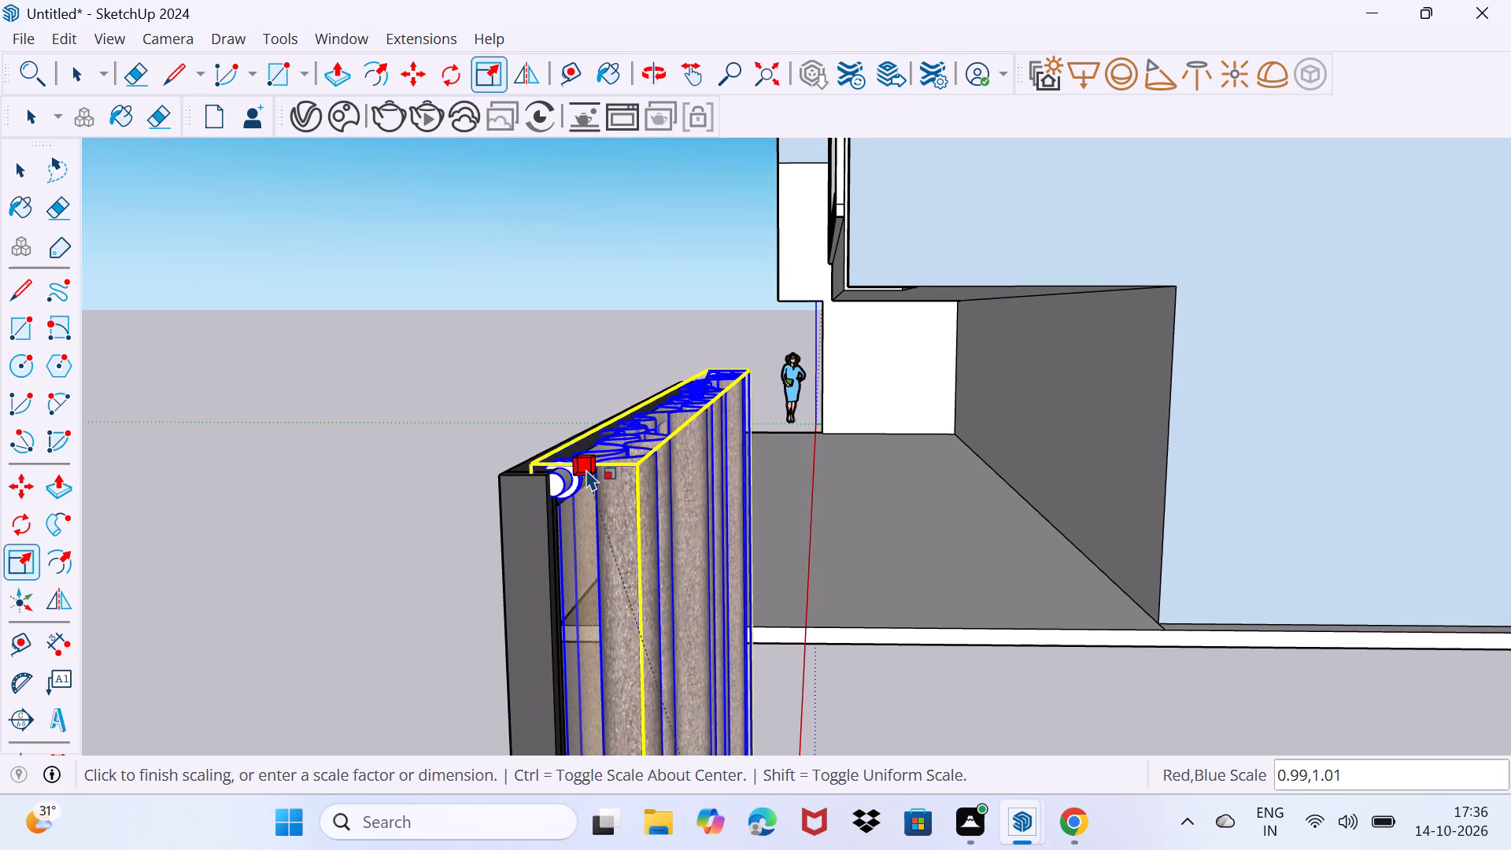
left_click_drag(586, 469, 586, 473)
Scale the curtain's width along the red axis to about 0.82 so its overhanging end lines up with the window frame's side.
middle_click_drag(658, 439, 0, 375)
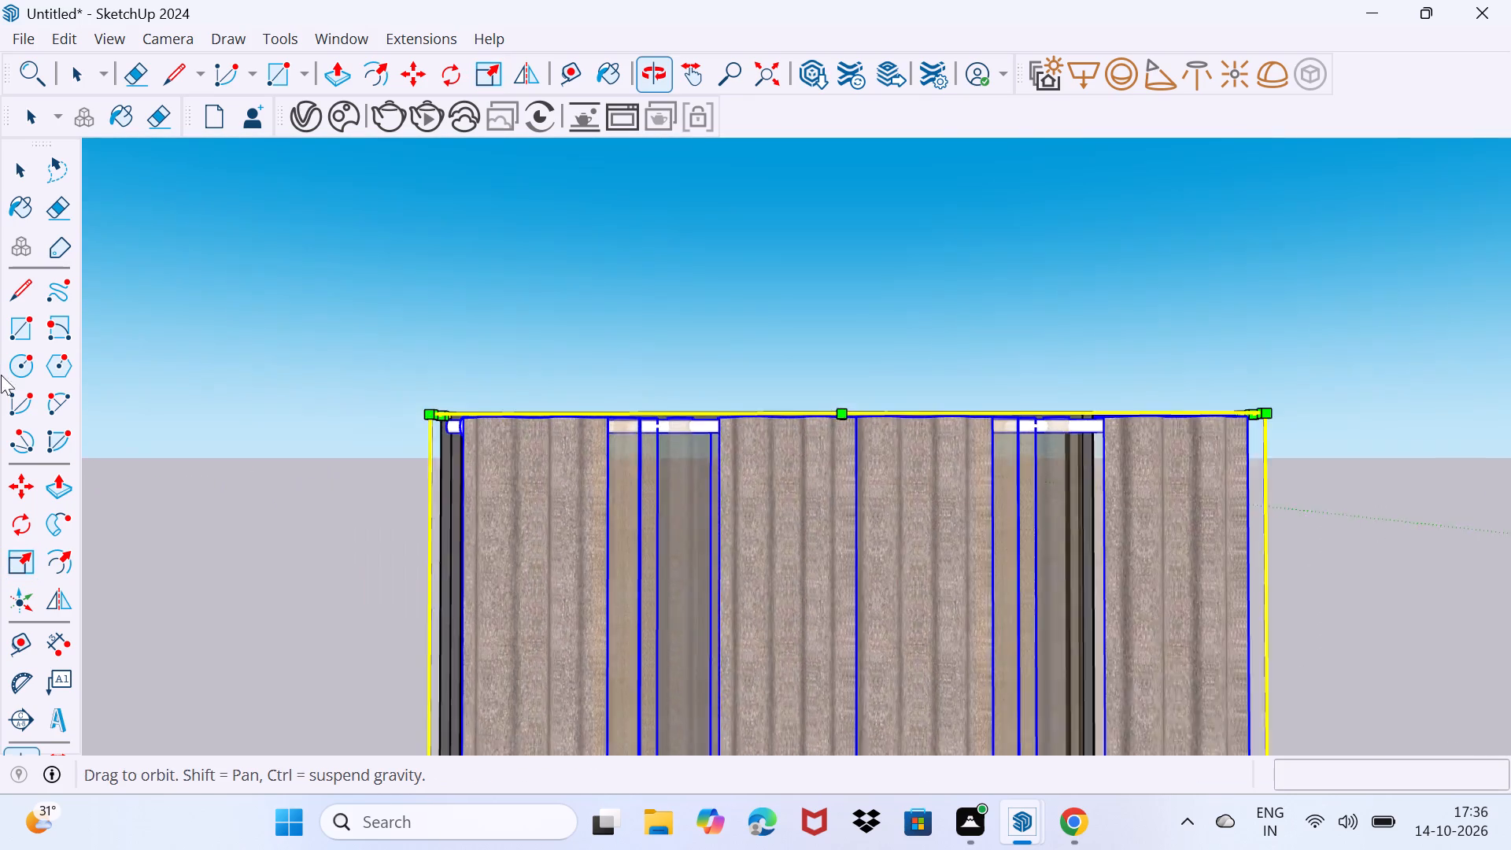
scroll(1122, 589, "down", 8)
middle_click_drag(1228, 606, 696, 603)
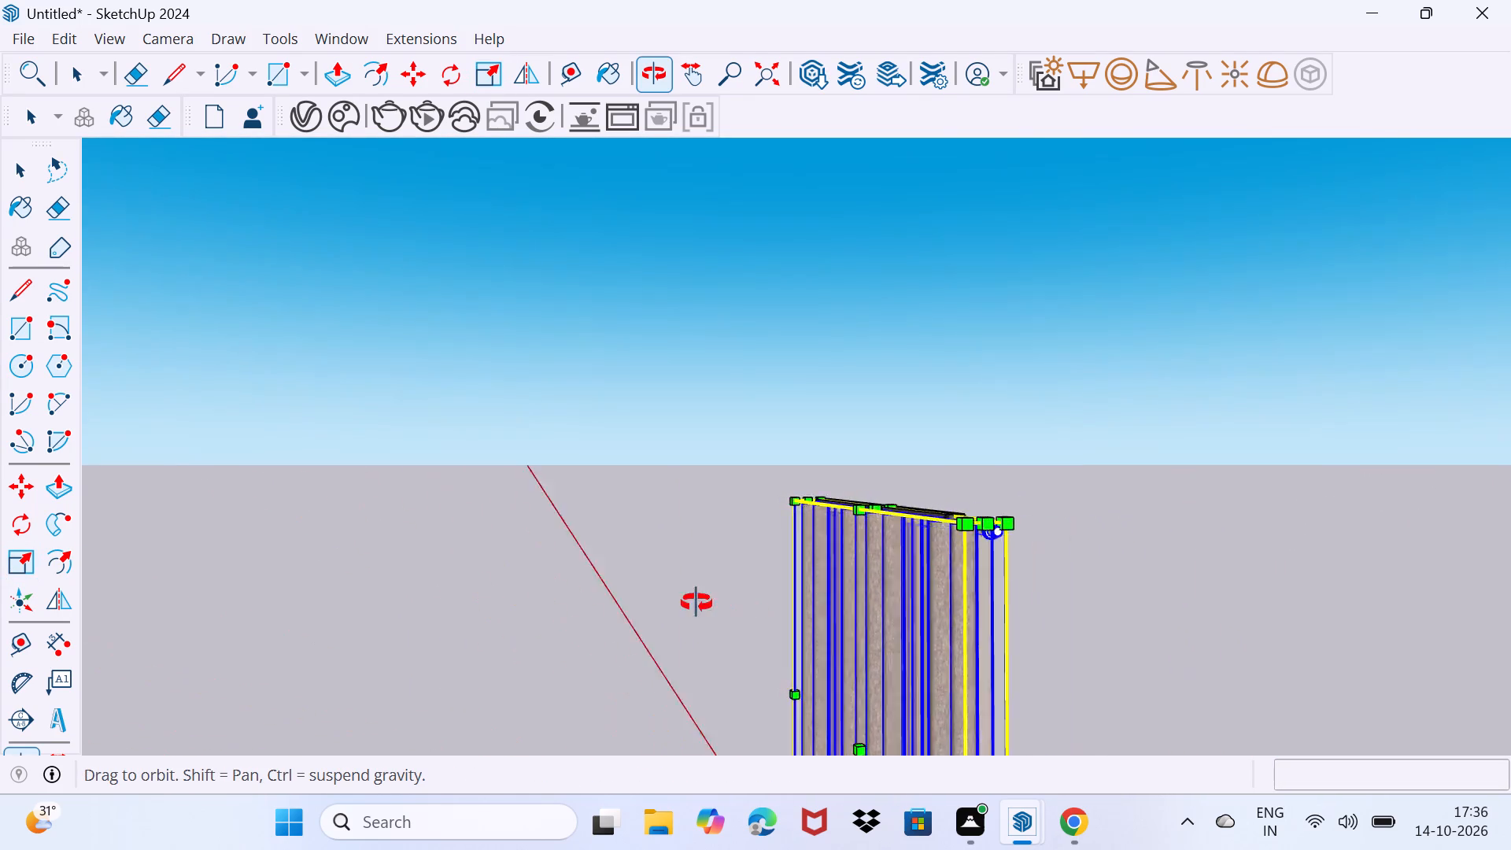
middle_click_drag(696, 603, 650, 558)
middle_click_drag(920, 468, 744, 601)
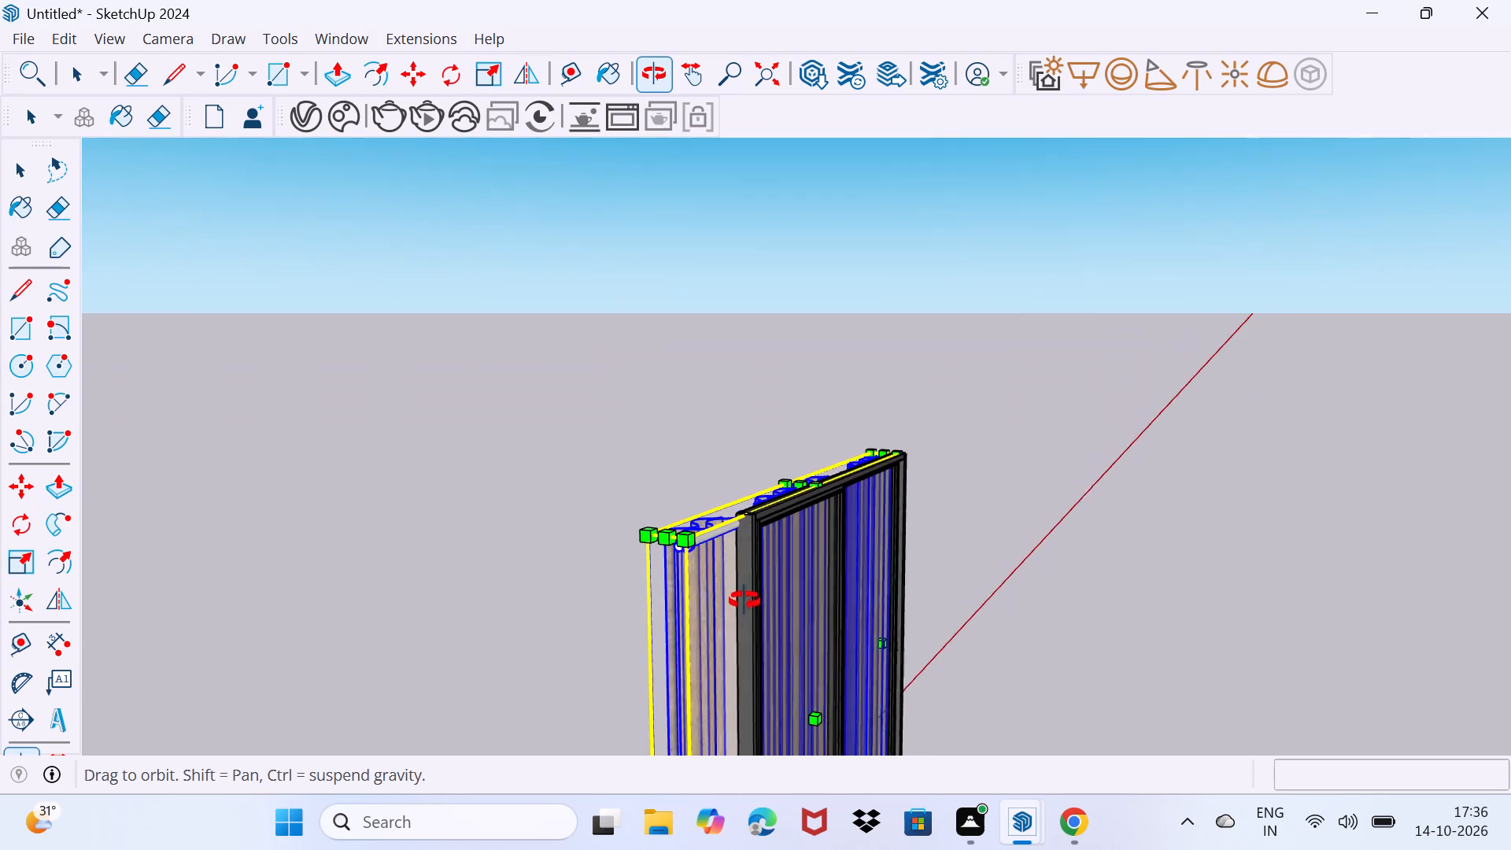
middle_click_drag(744, 601, 744, 602)
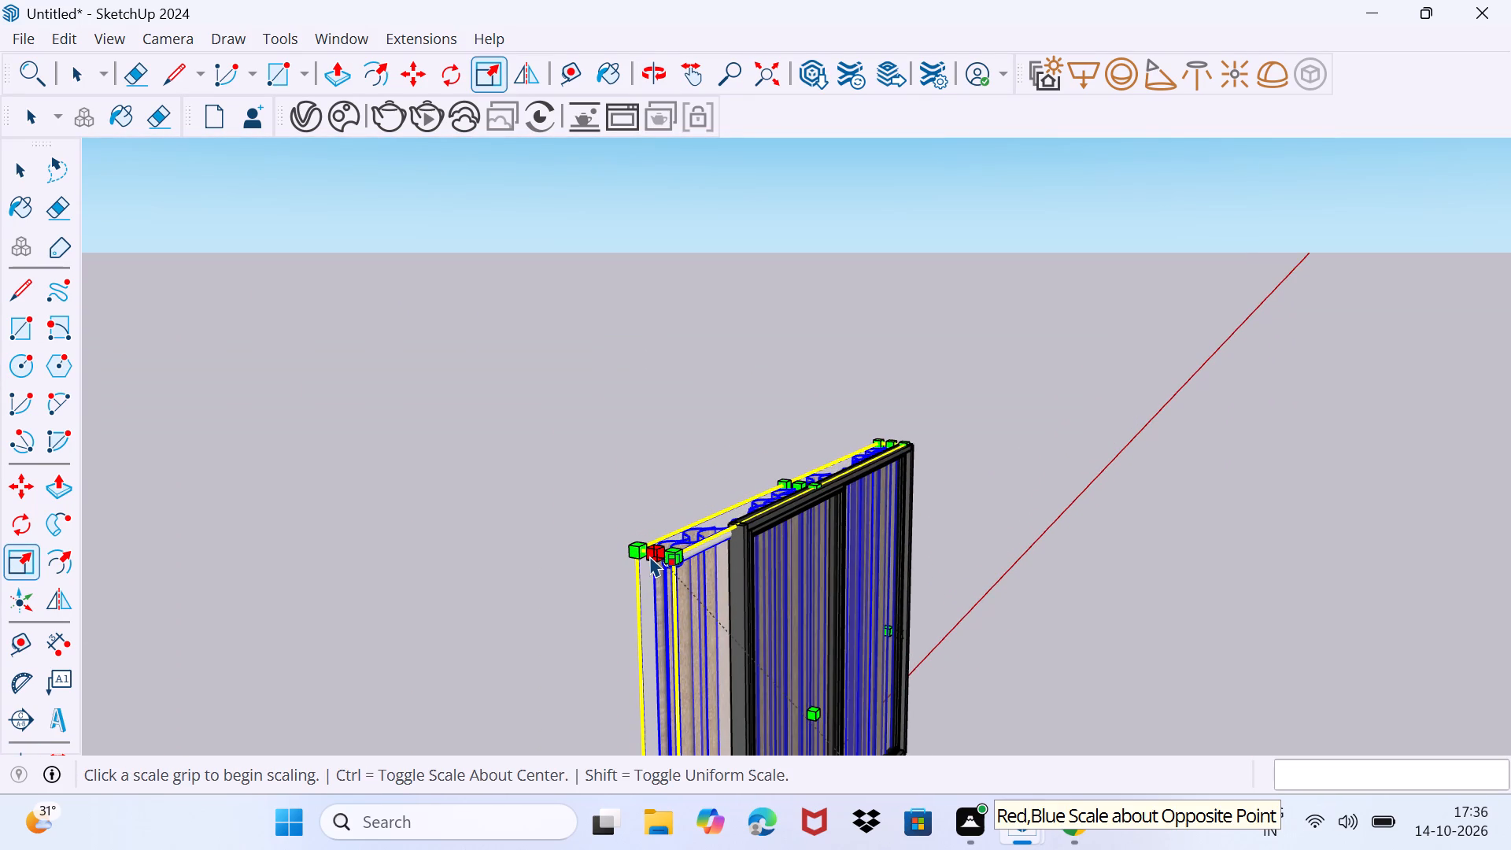
middle_click_drag(651, 556, 592, 270)
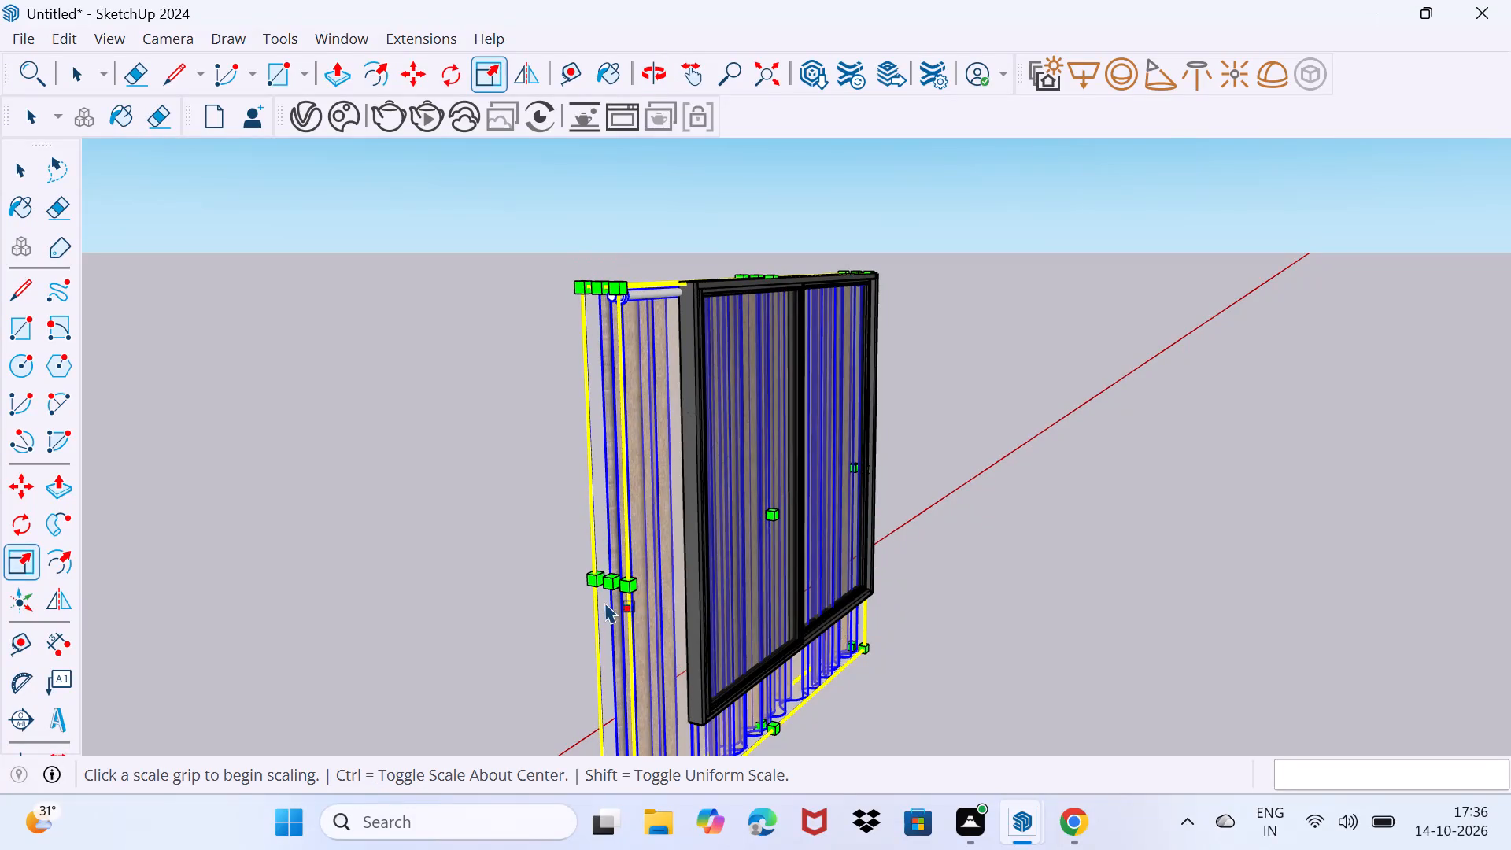
left_click(607, 582)
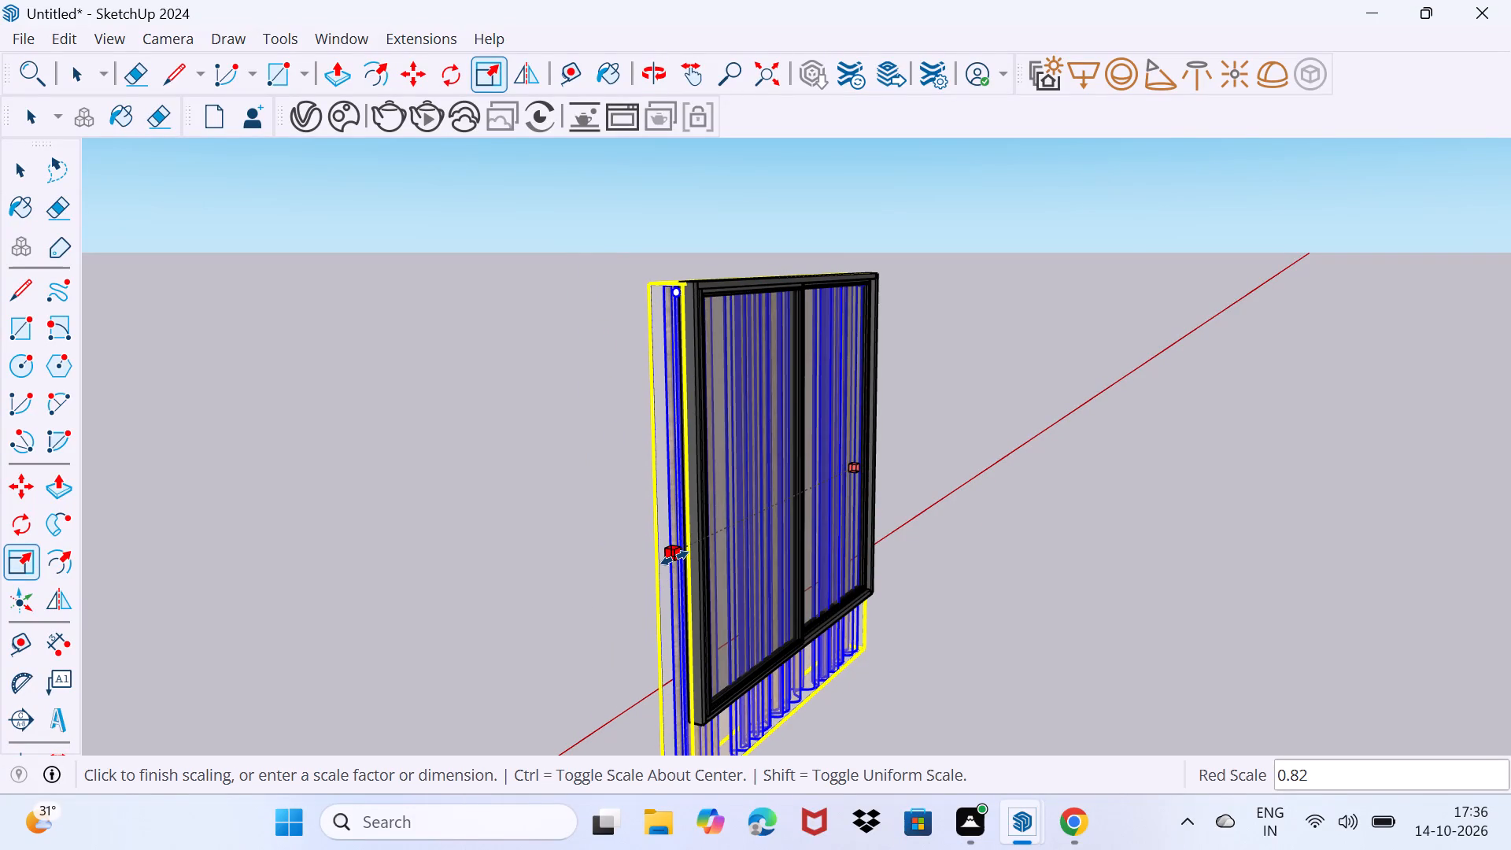
left_click(674, 558)
Scale the curtain's height from its bottom edge so its hem lines up with the bottom of the window frame.
middle_click_drag(739, 608, 622, 449)
middle_click_drag(685, 619, 1100, 378)
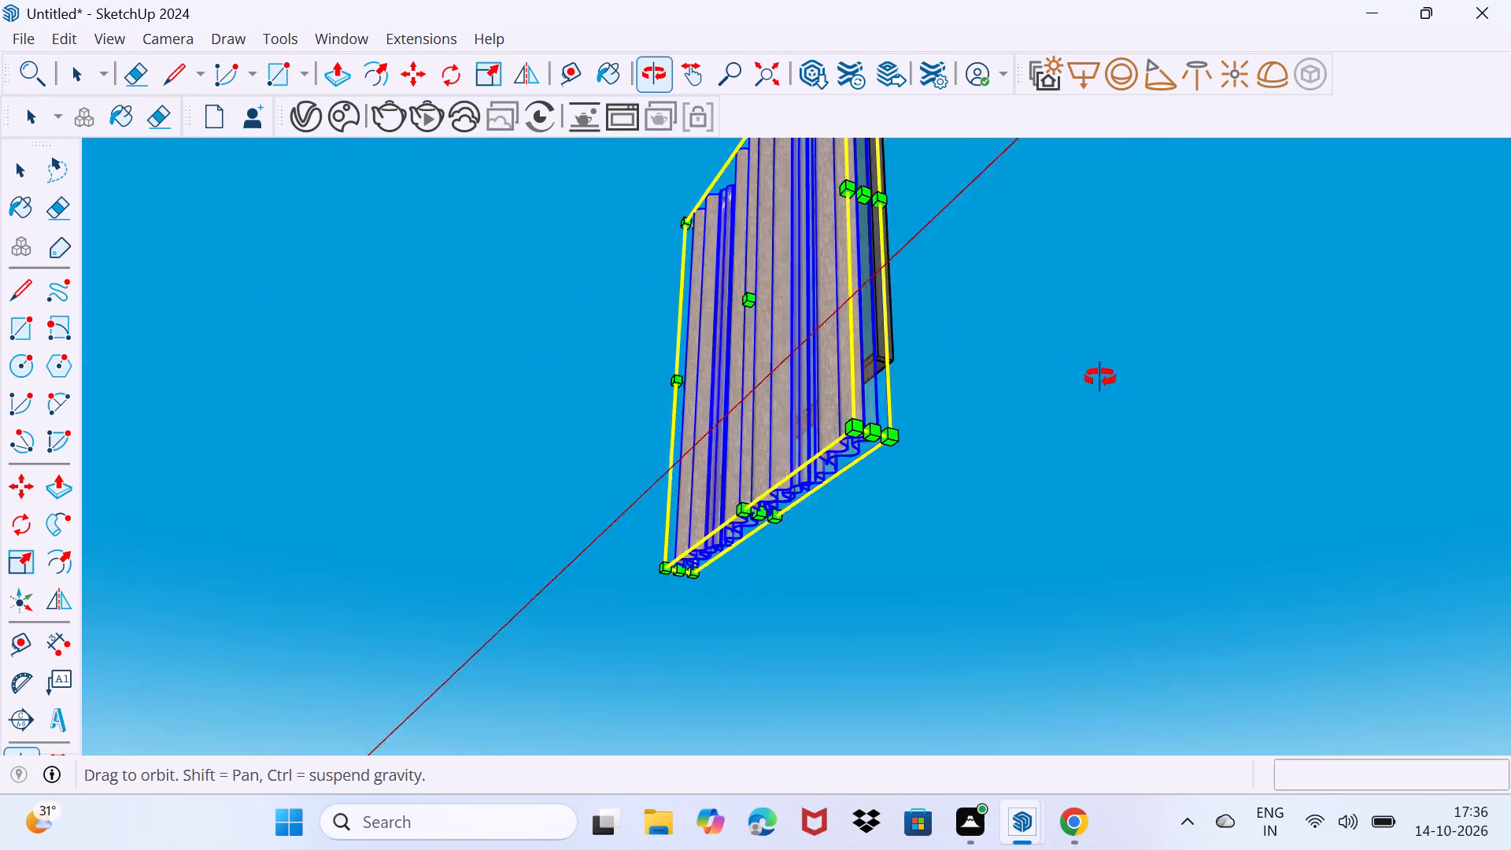
middle_click_drag(1100, 378, 1104, 377)
left_click(774, 524)
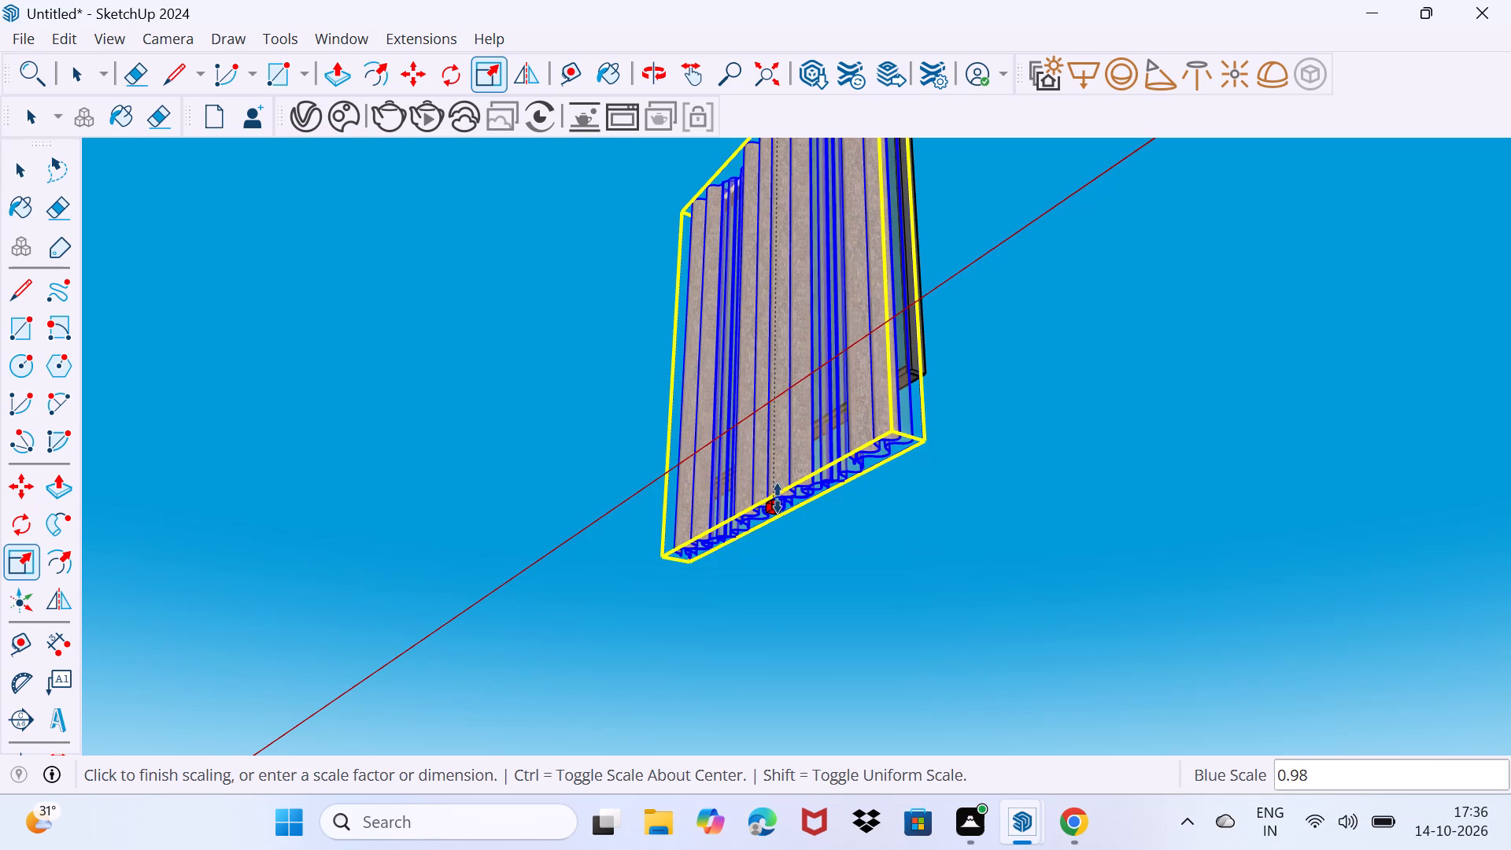
left_click(793, 449)
key("space")
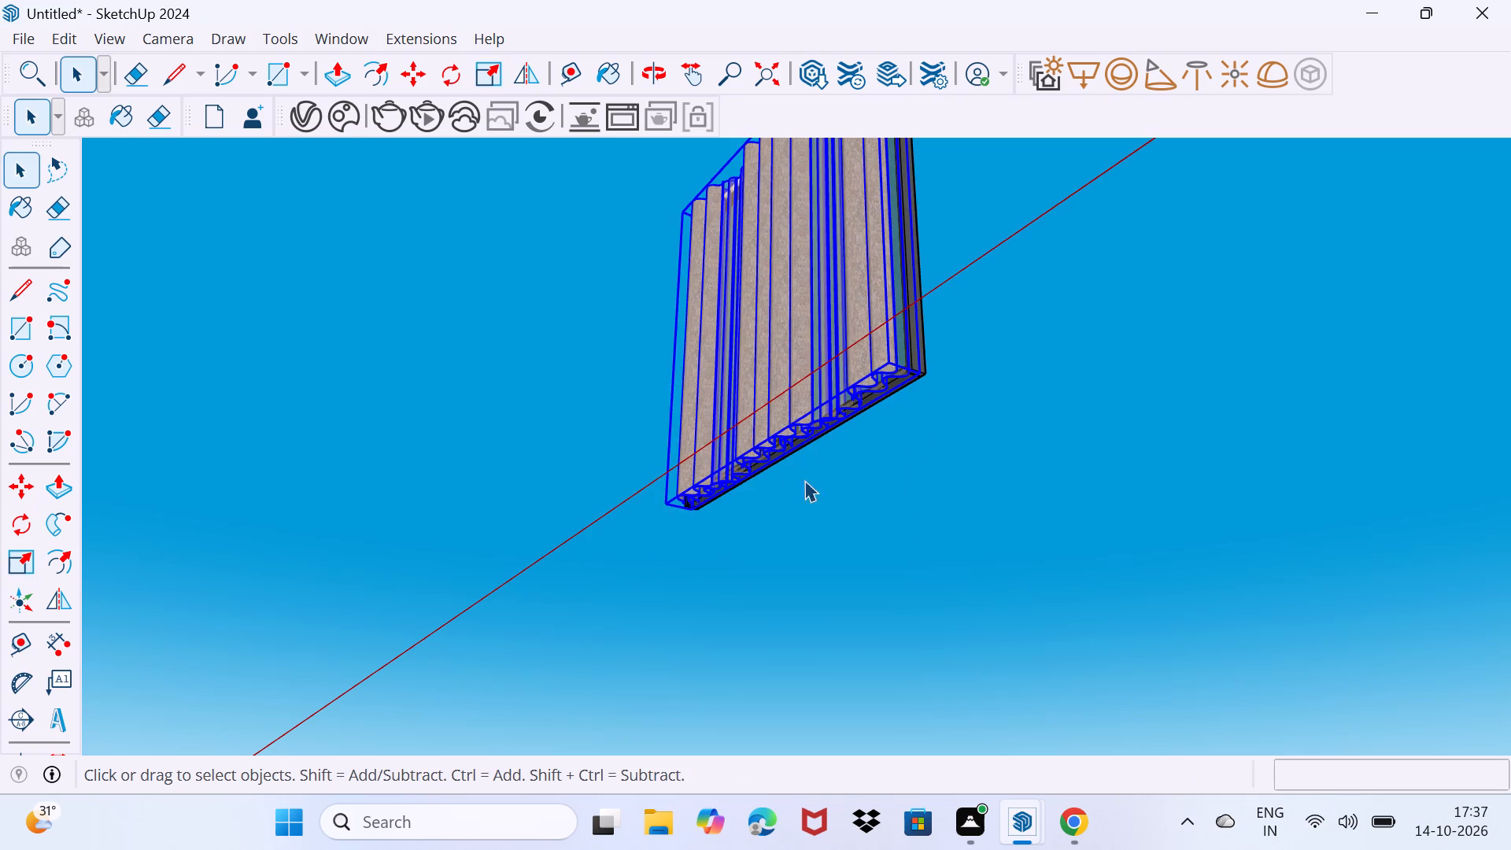
Select the loose window together with its fitted curtain and make them one group.
left_click_drag(824, 547, 848, 497)
middle_click_drag(860, 459, 342, 749)
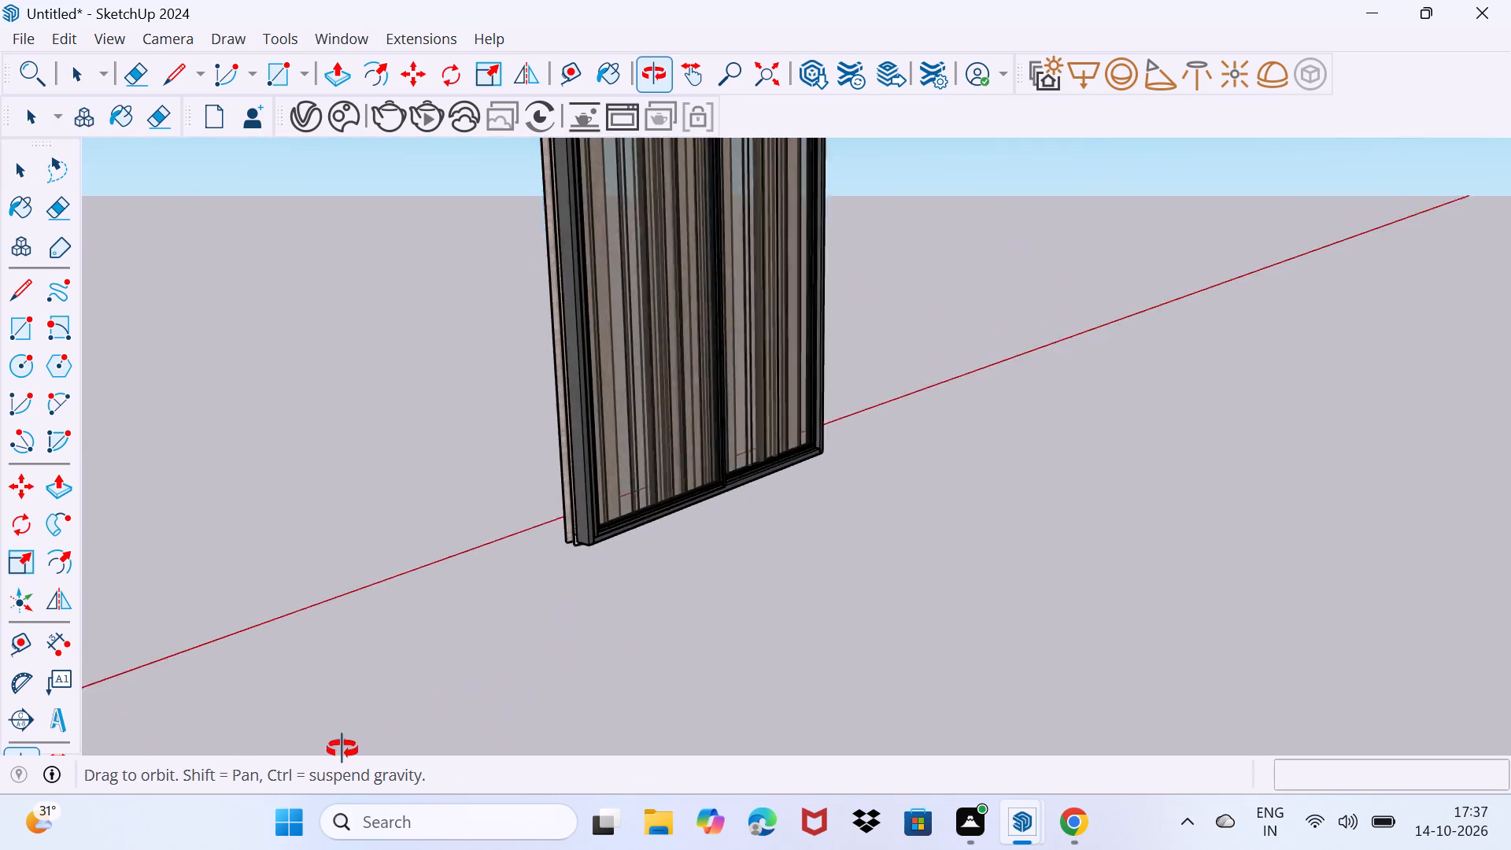
middle_click_drag(342, 749, 312, 748)
middle_click_drag(944, 382, 759, 539)
scroll(752, 436, "down", 7)
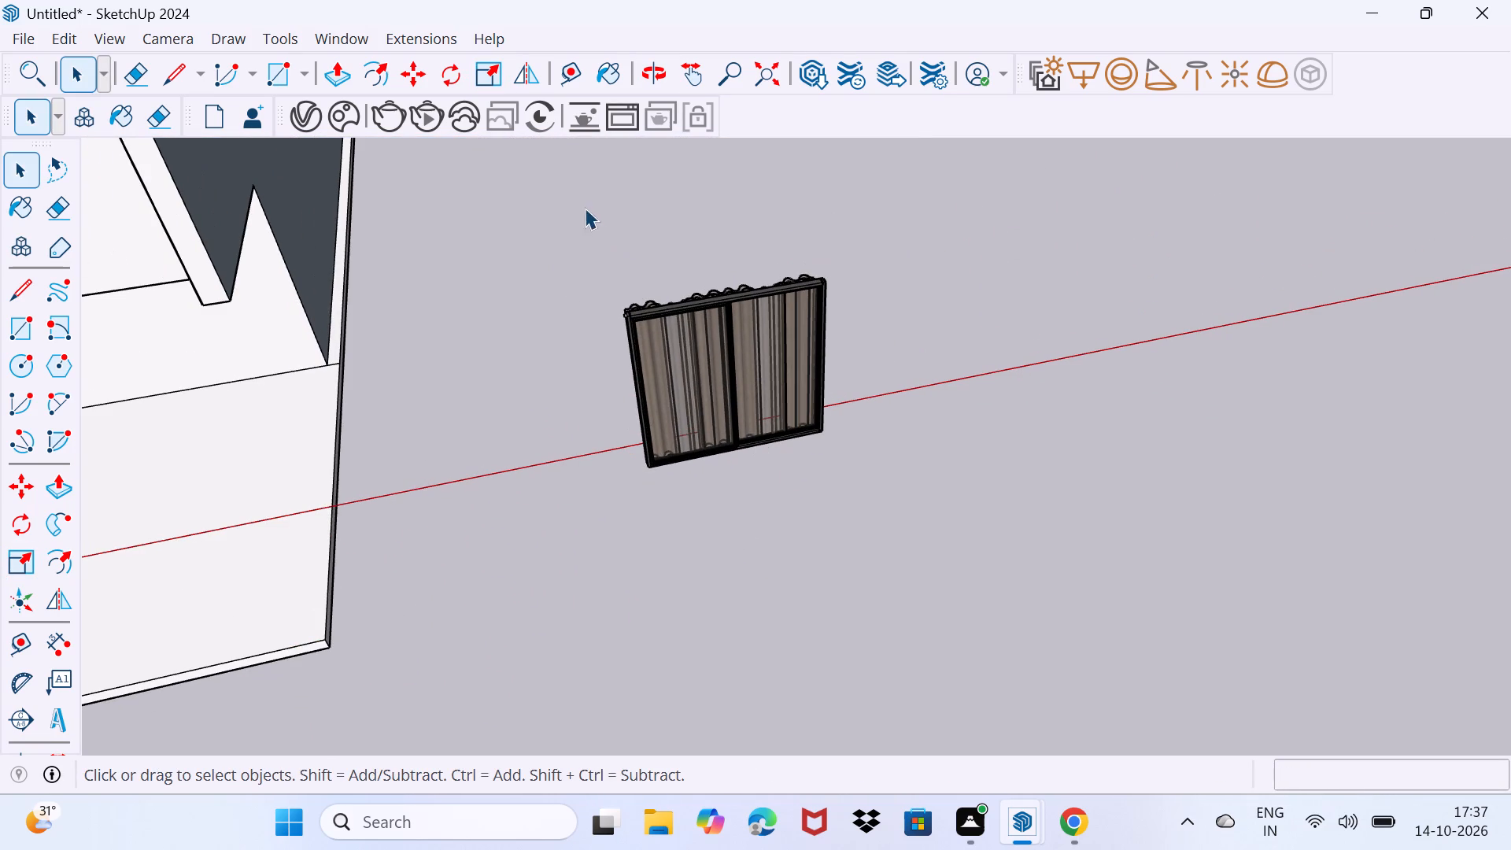
left_click_drag(519, 275, 1058, 522)
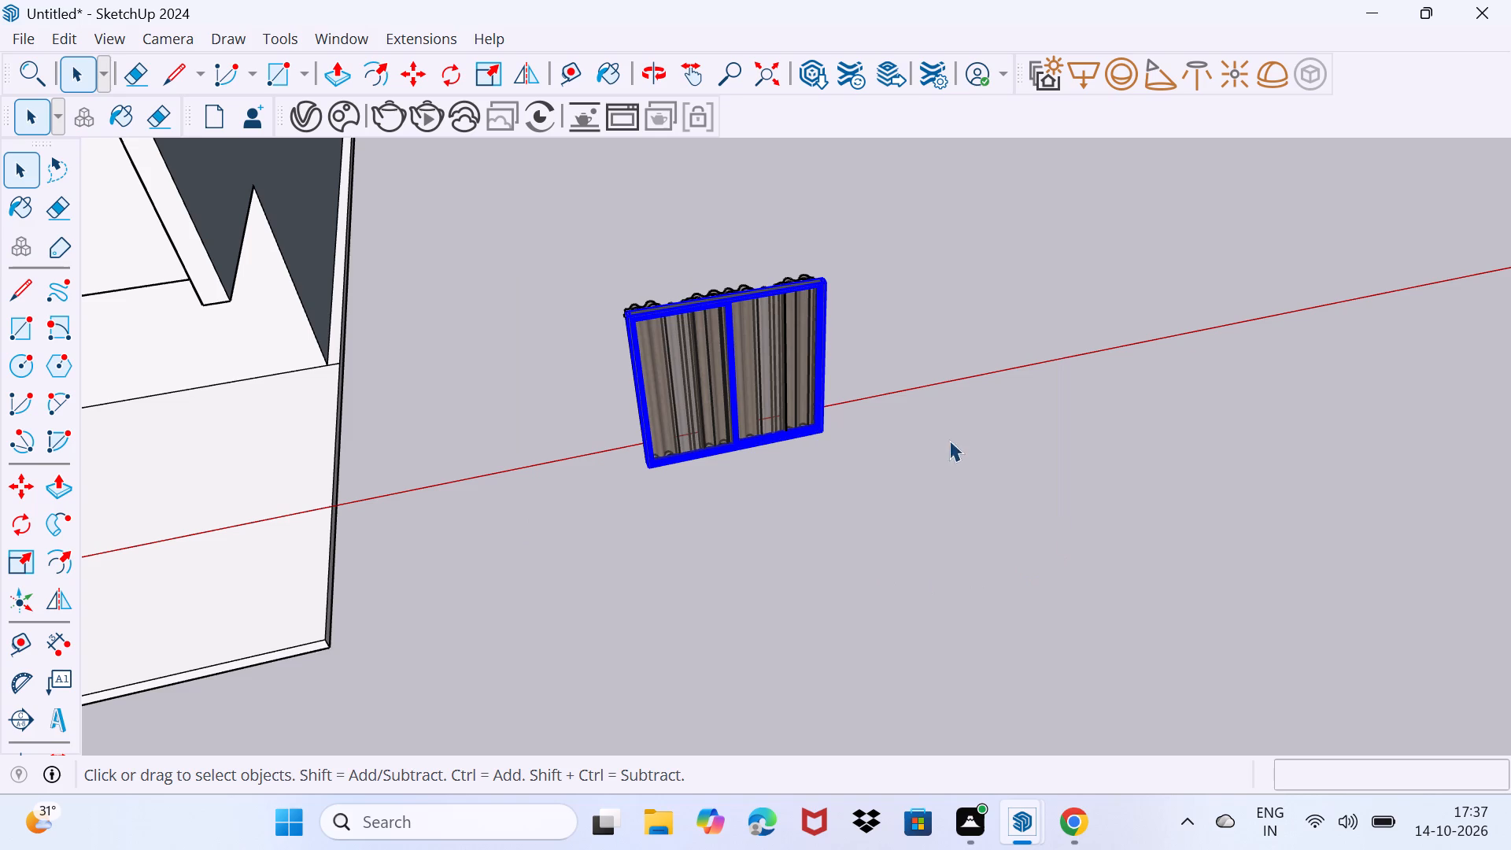
left_click_drag(593, 627, 641, 575)
left_click_drag(489, 176, 997, 551)
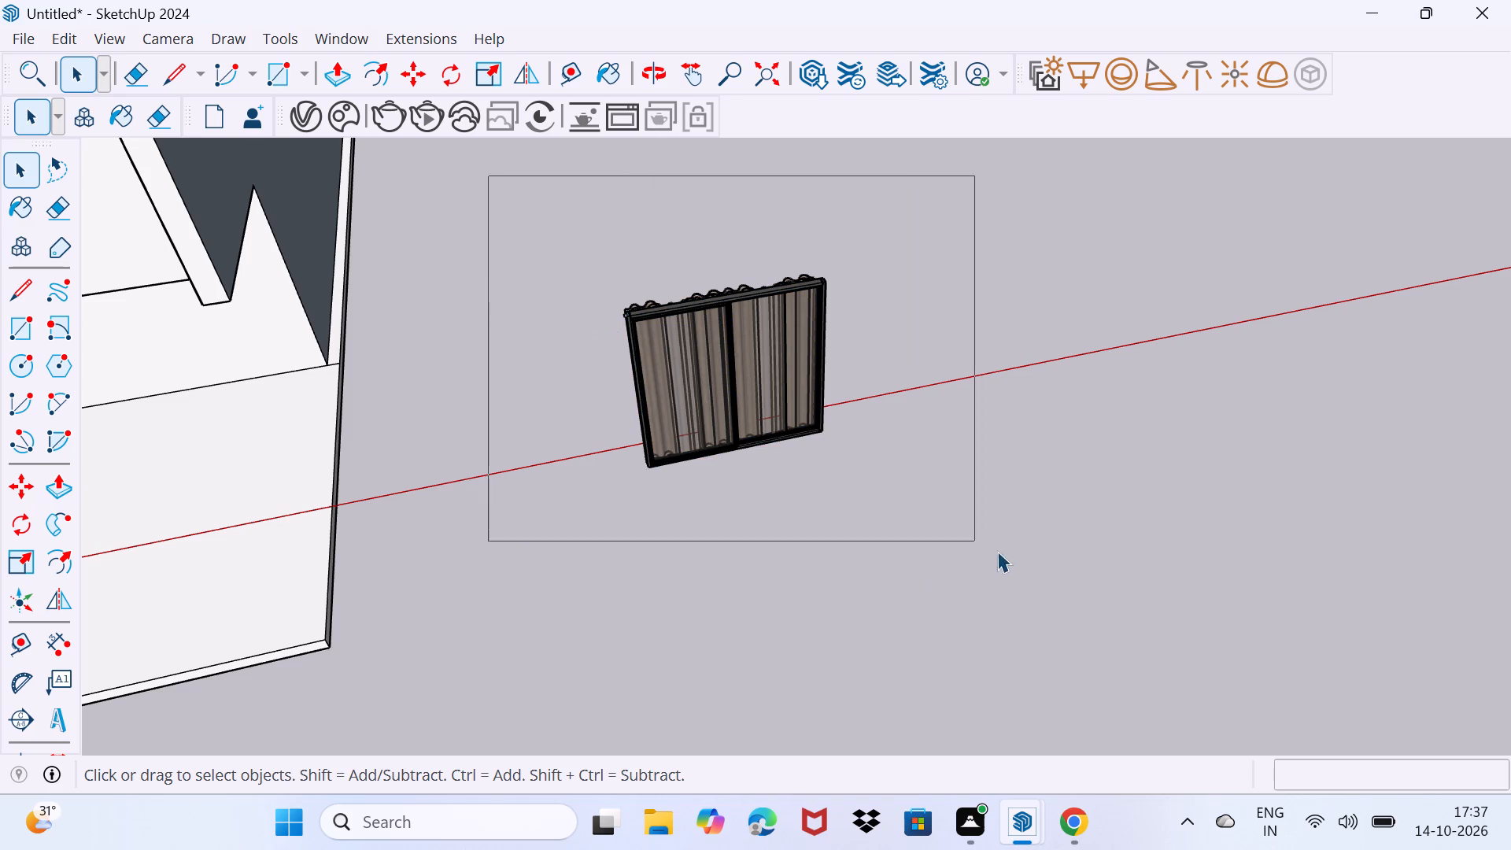
left_click_drag(997, 551, 1003, 559)
right_click(804, 369)
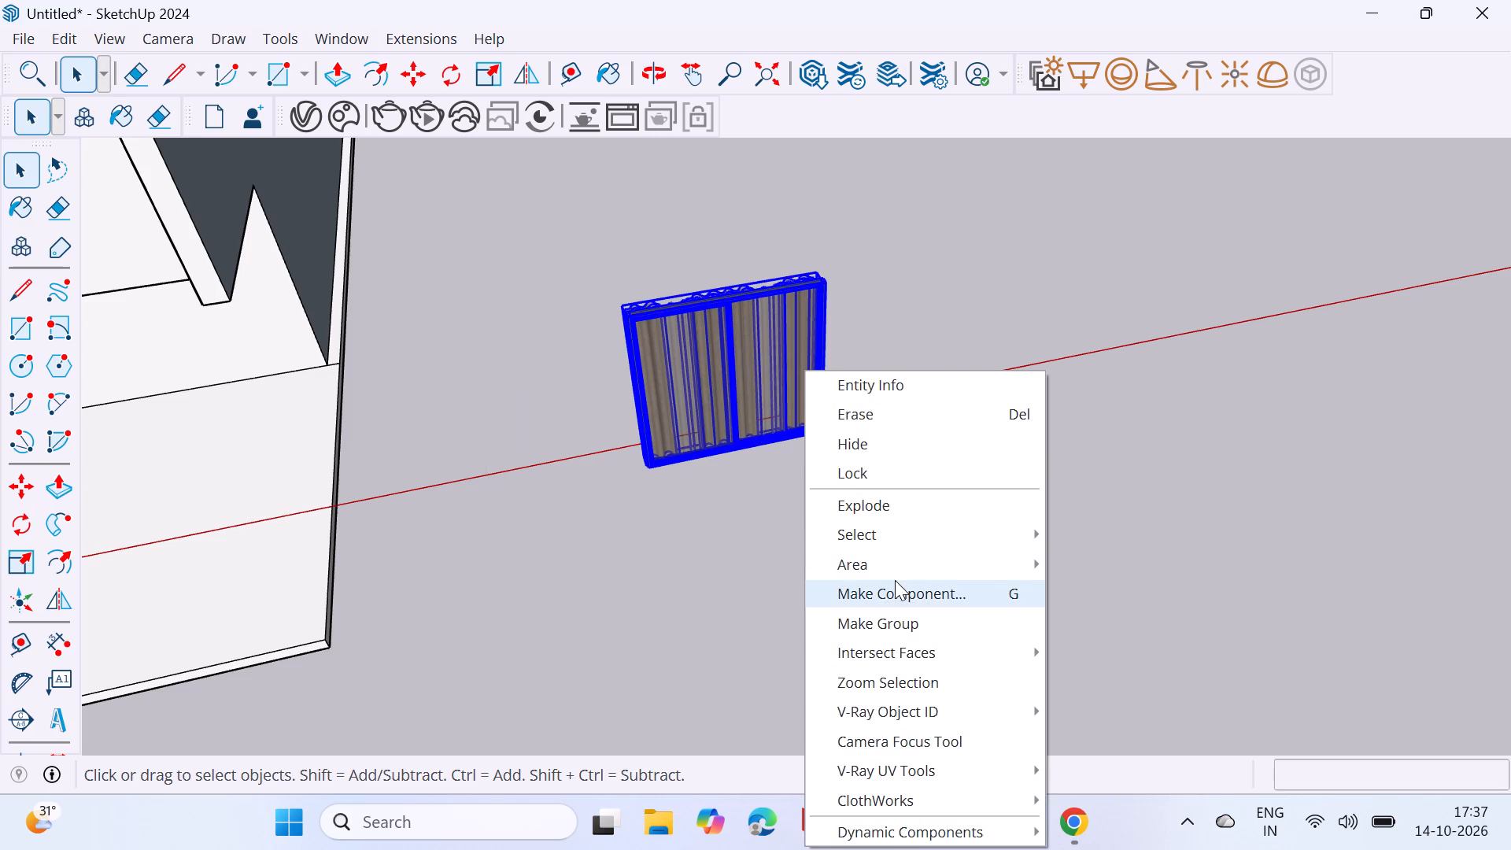
left_click(888, 629)
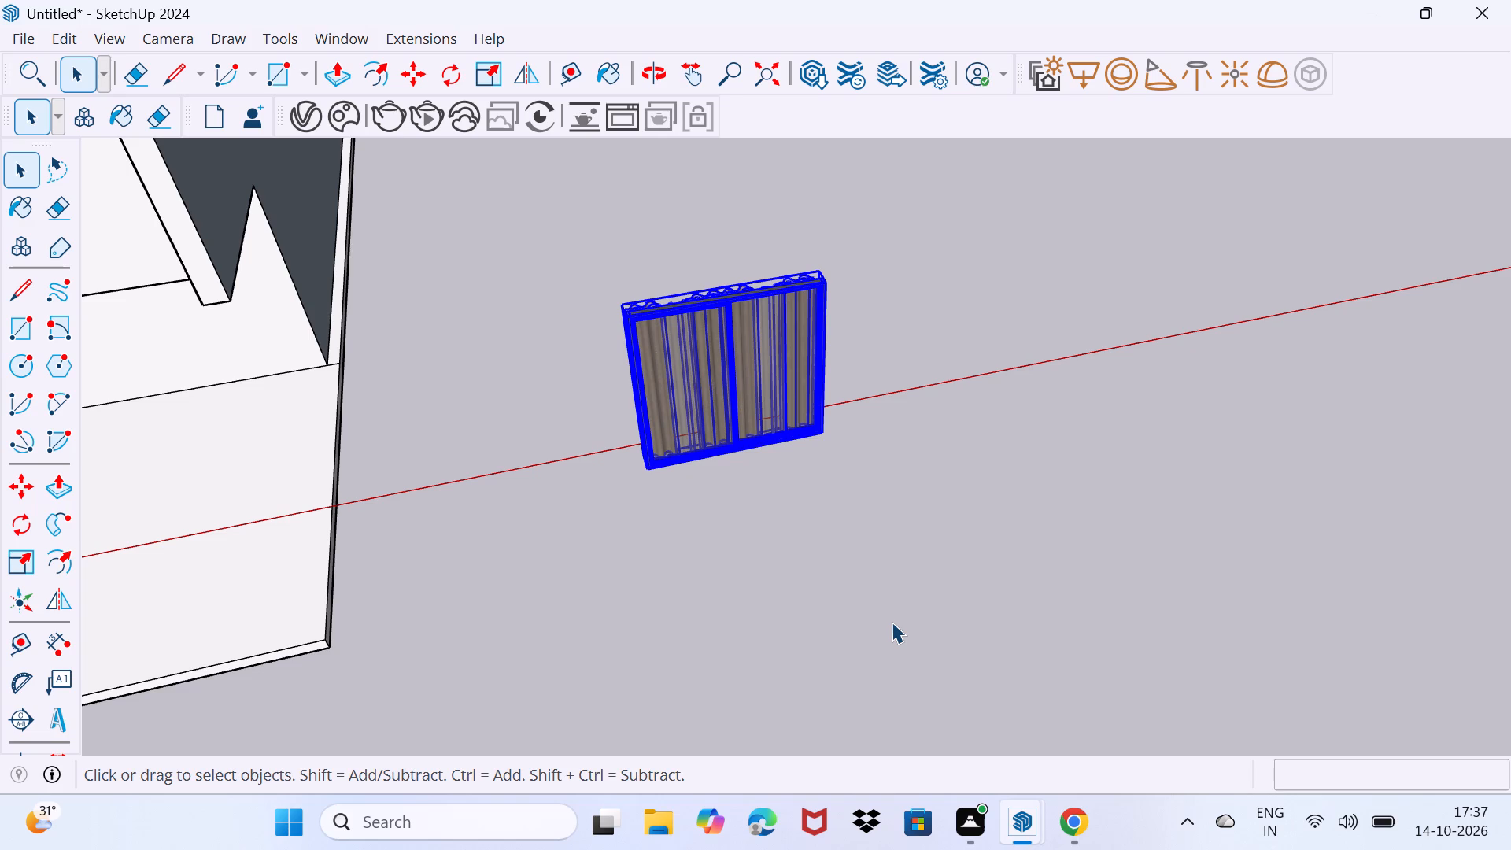
Move the window-and-curtain group by its bottom corner into the ground-floor room, onto the bottom corner of the back wall's window opening.
scroll(817, 449, "down", 6)
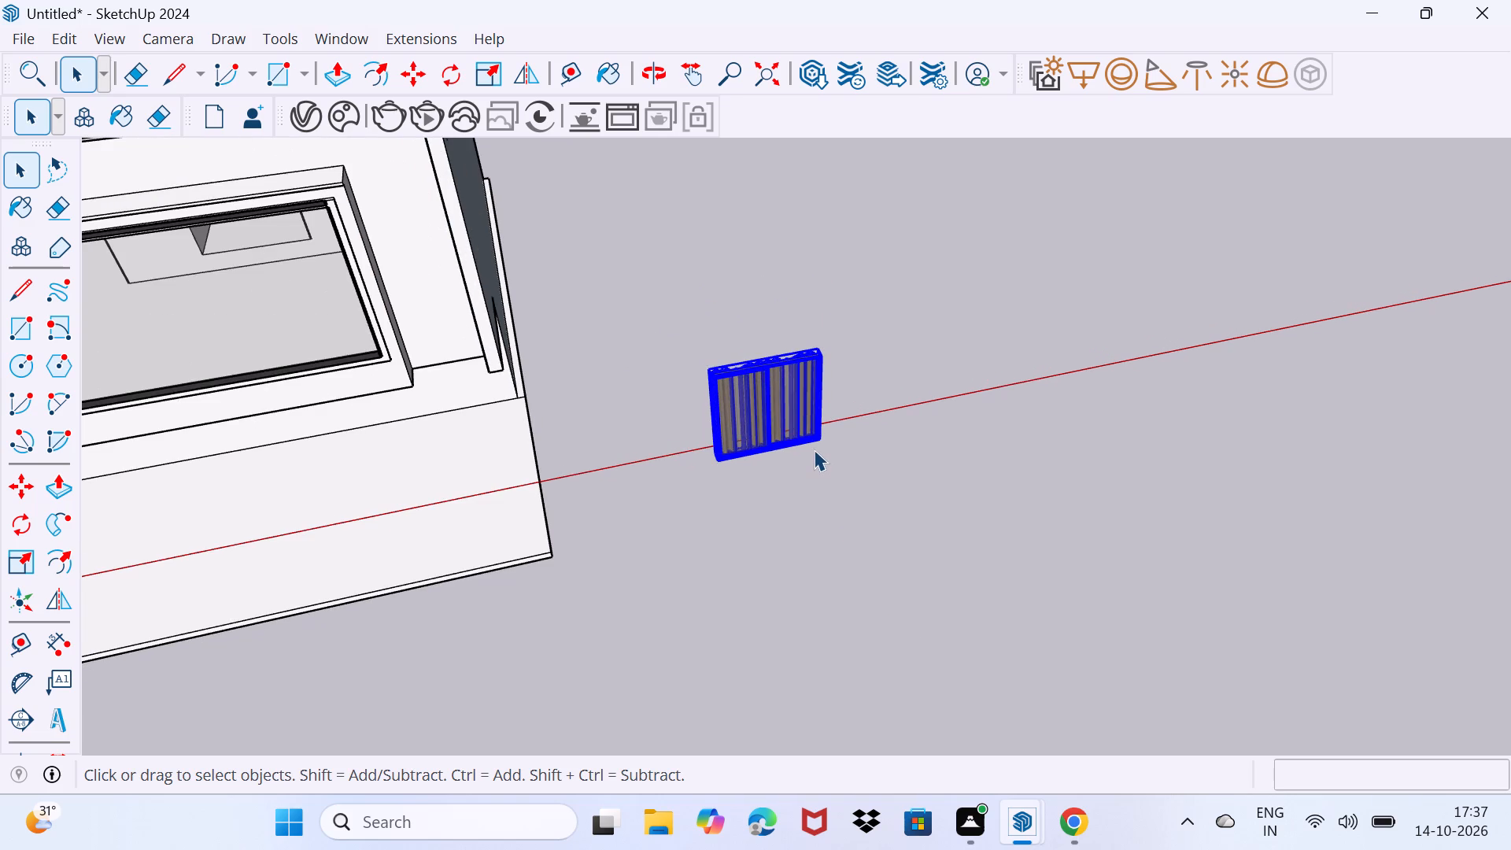
middle_click_drag(814, 449, 731, 371)
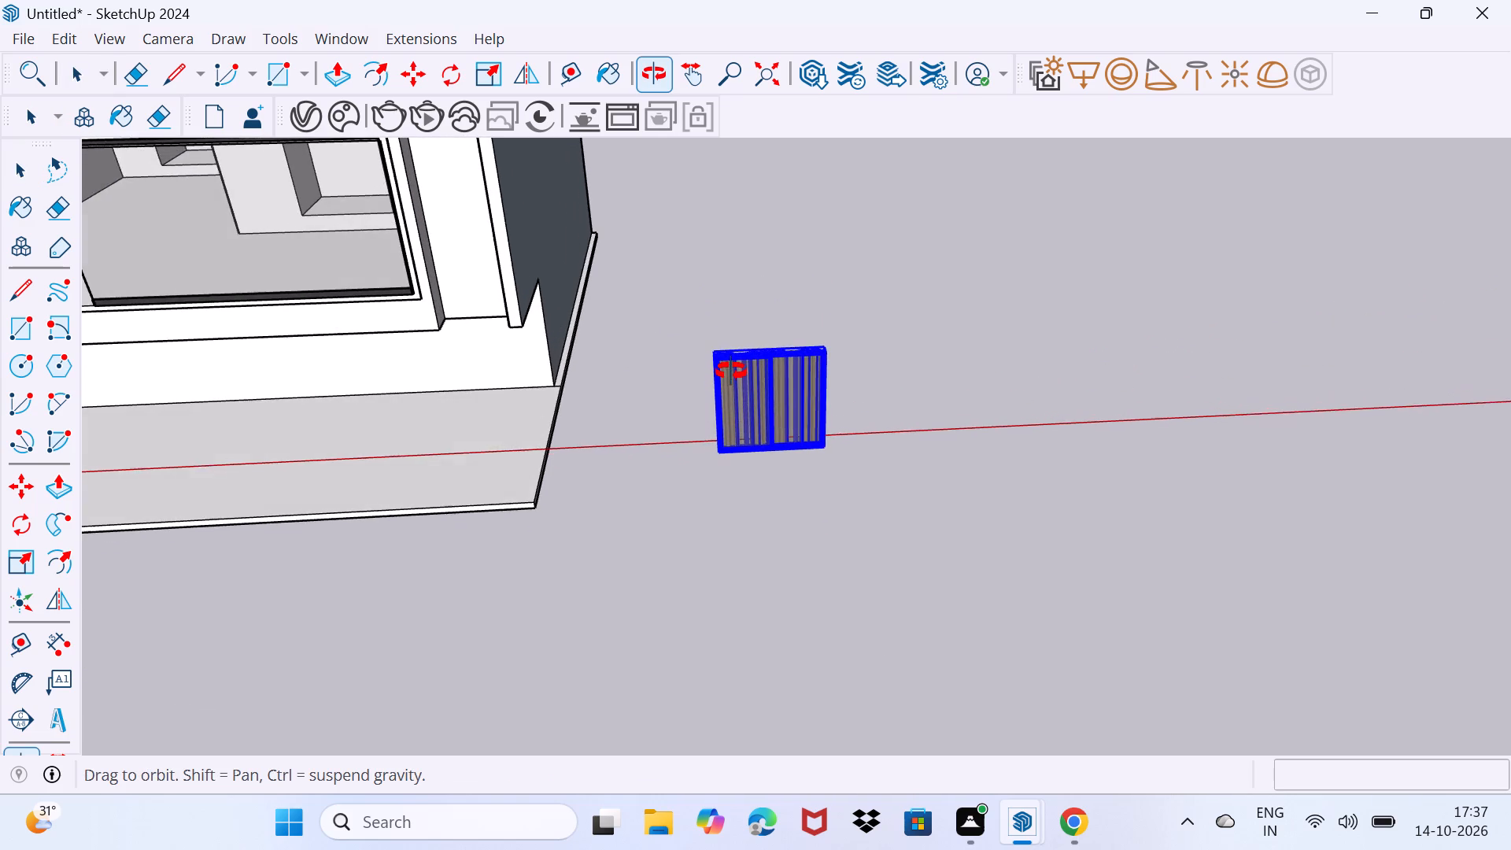
middle_click_drag(731, 371, 868, 431)
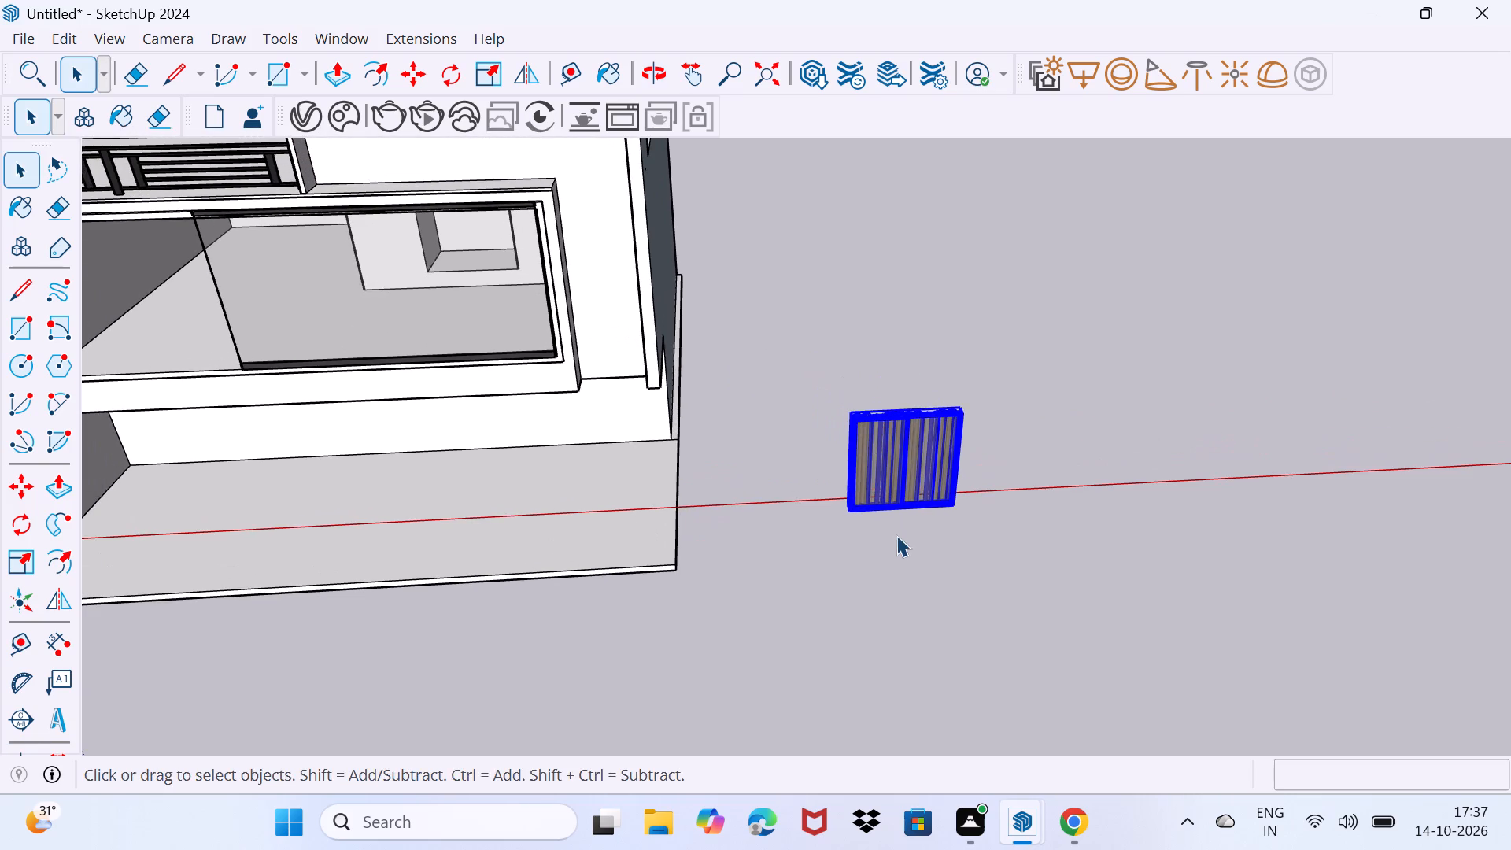
middle_click_drag(896, 535, 961, 434)
left_click_drag(791, 342, 1031, 542)
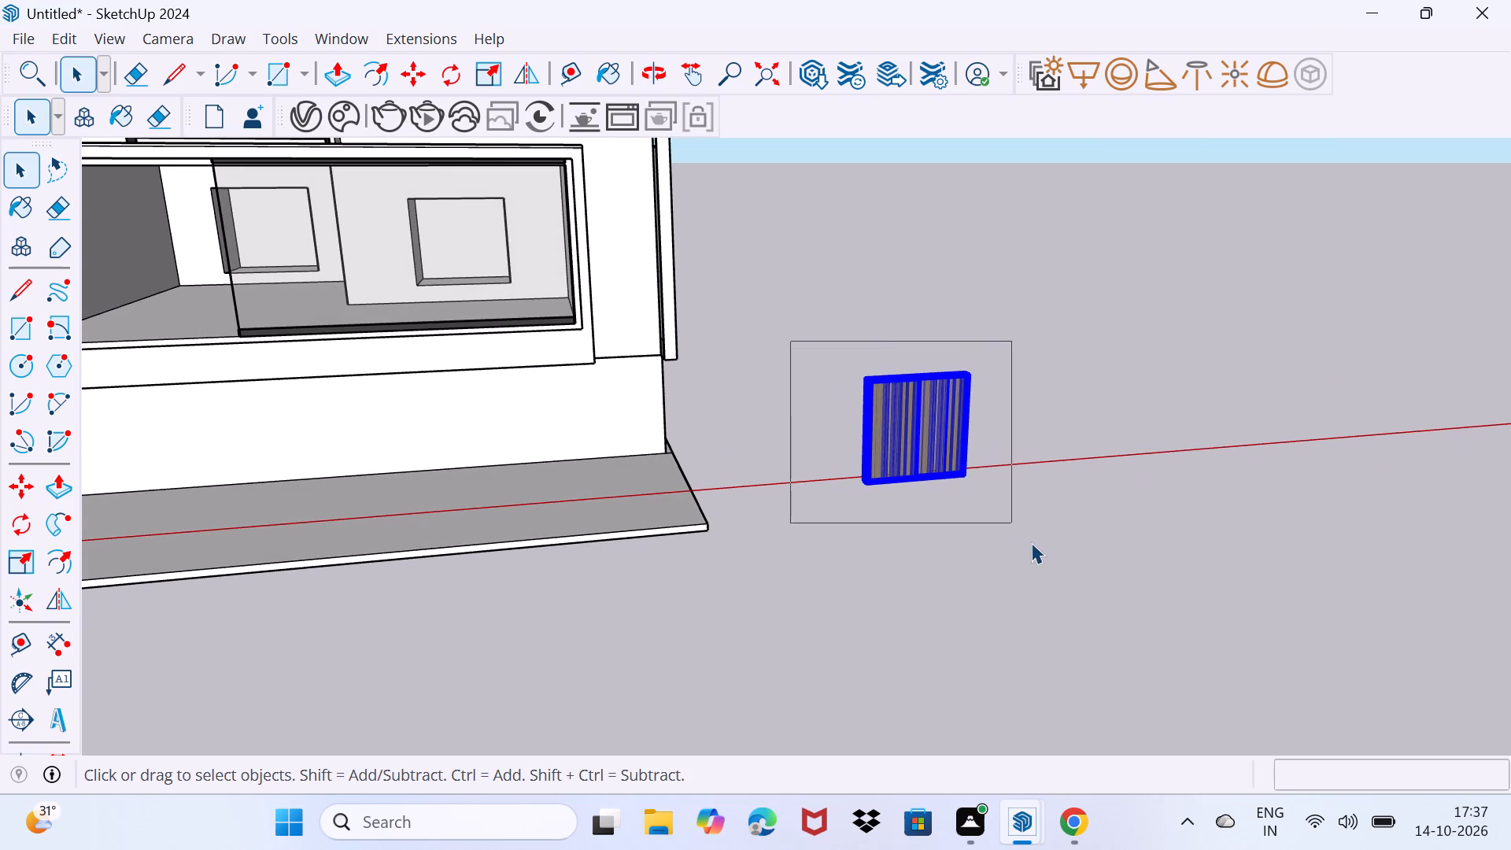
left_click_drag(1031, 542, 1038, 551)
key("m")
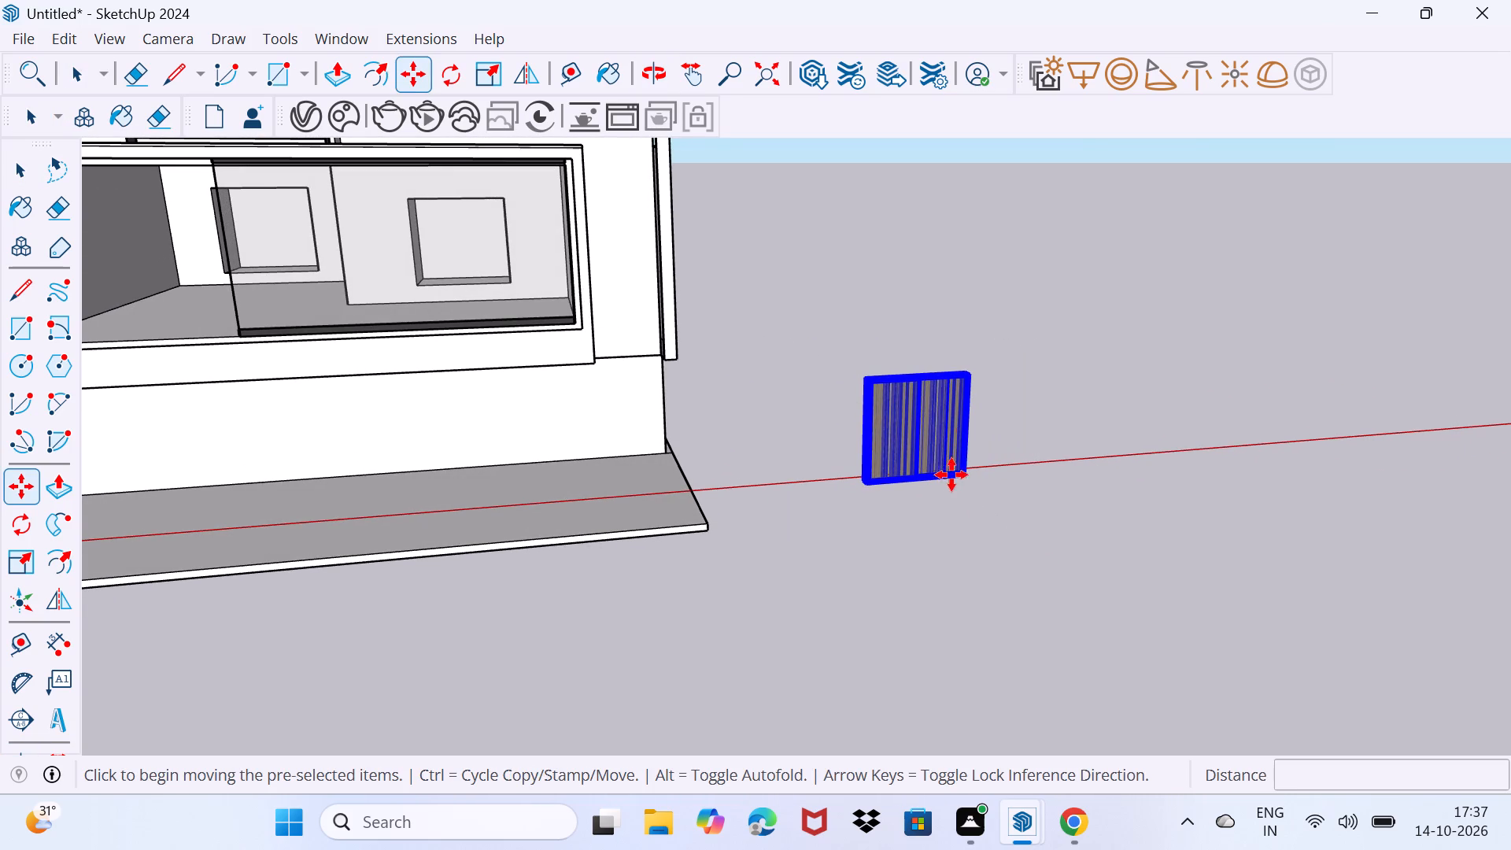
left_click(971, 476)
scroll(145, 405, "up", 3)
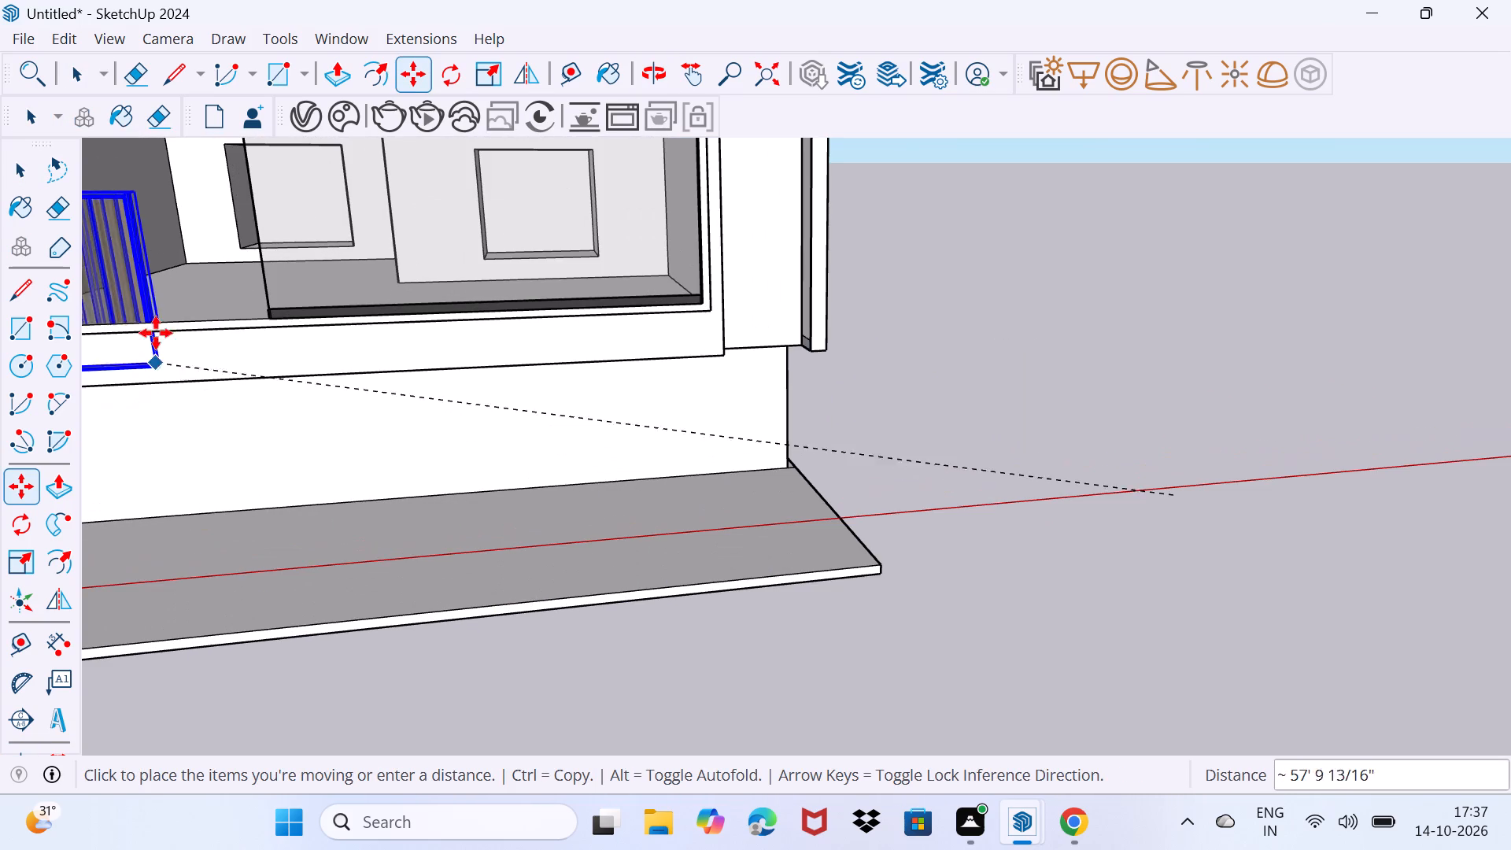
middle_click_drag(165, 269, 189, 279)
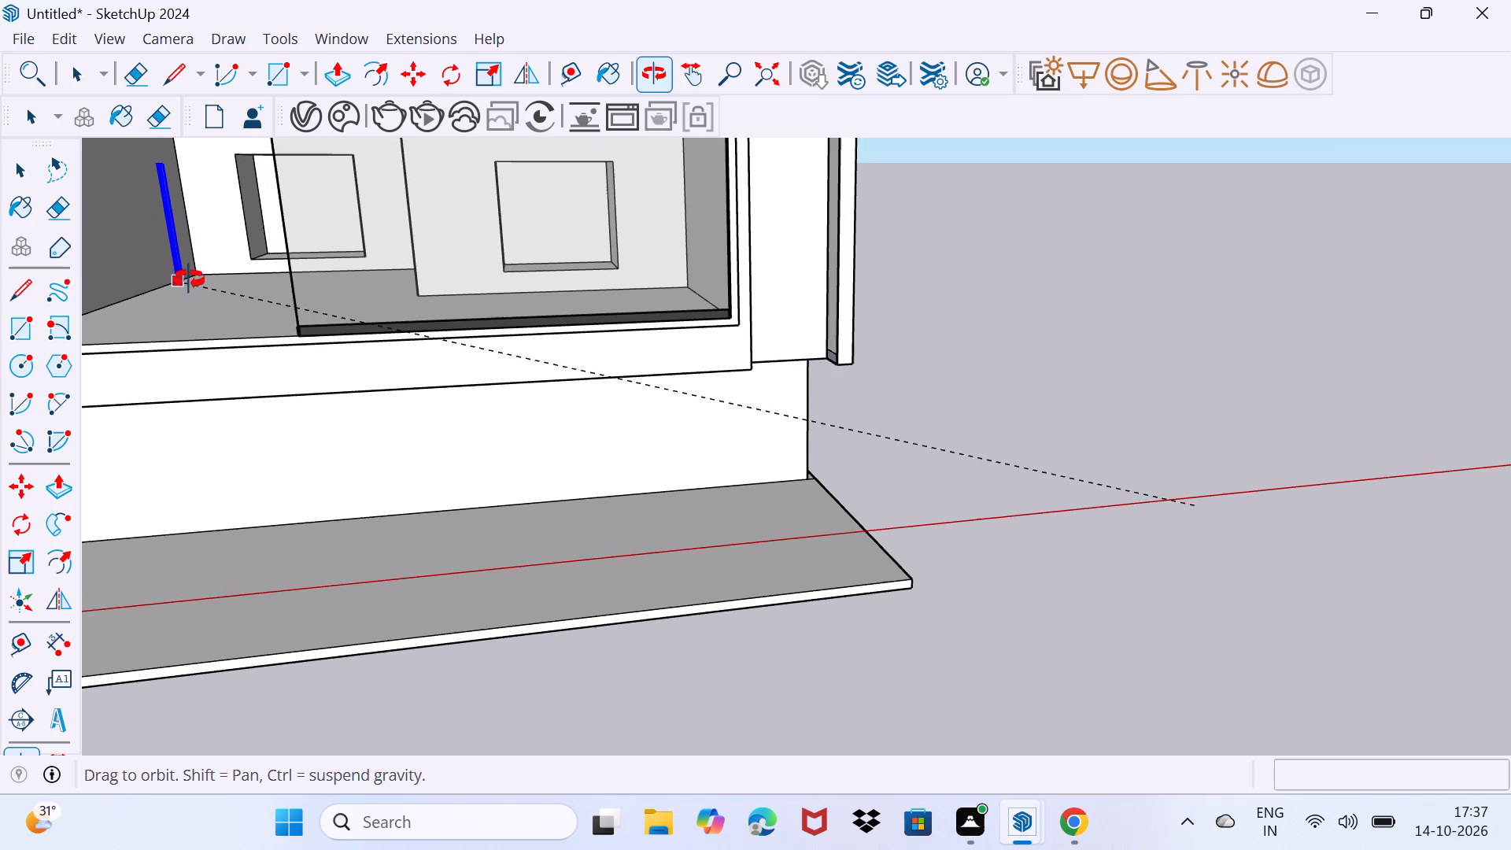
middle_click_drag(189, 279, 491, 486)
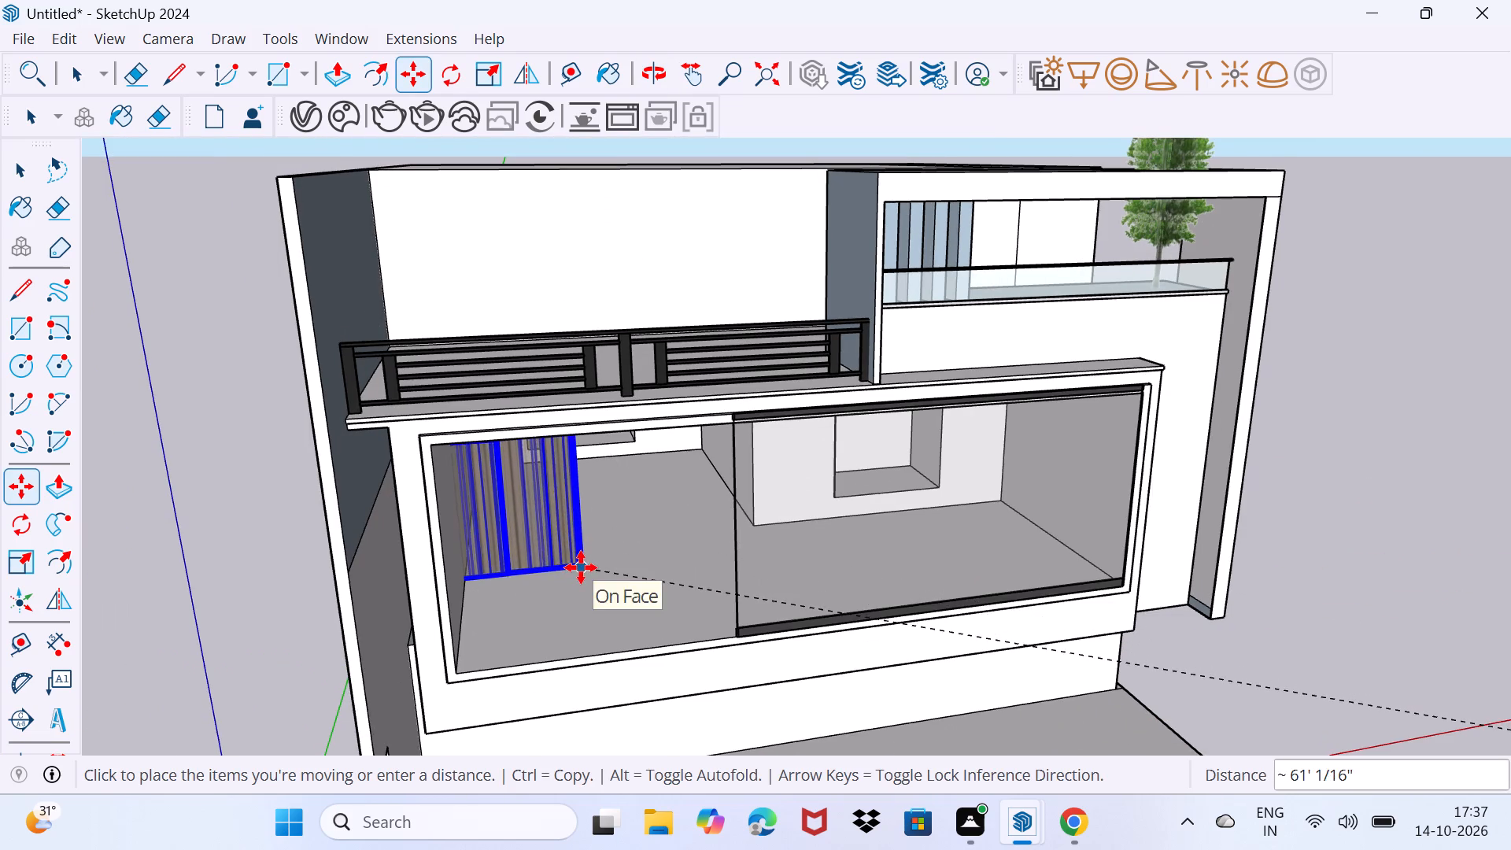
scroll(581, 567, "up", 4)
middle_click_drag(582, 565, 684, 572)
scroll(760, 539, "up", 3)
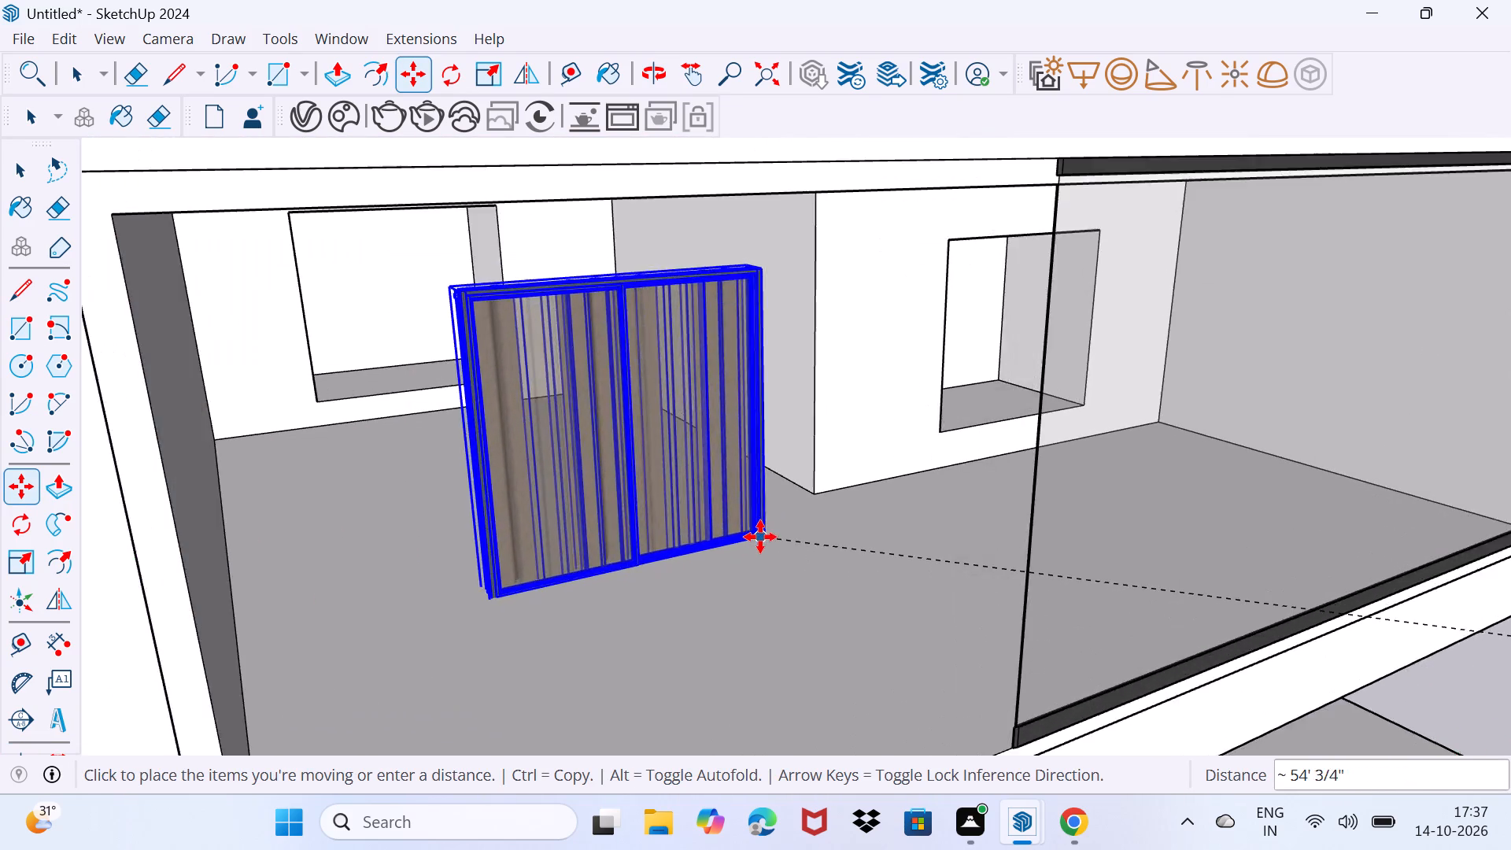
scroll(760, 537, "up", 3)
scroll(1063, 397, "up", 1)
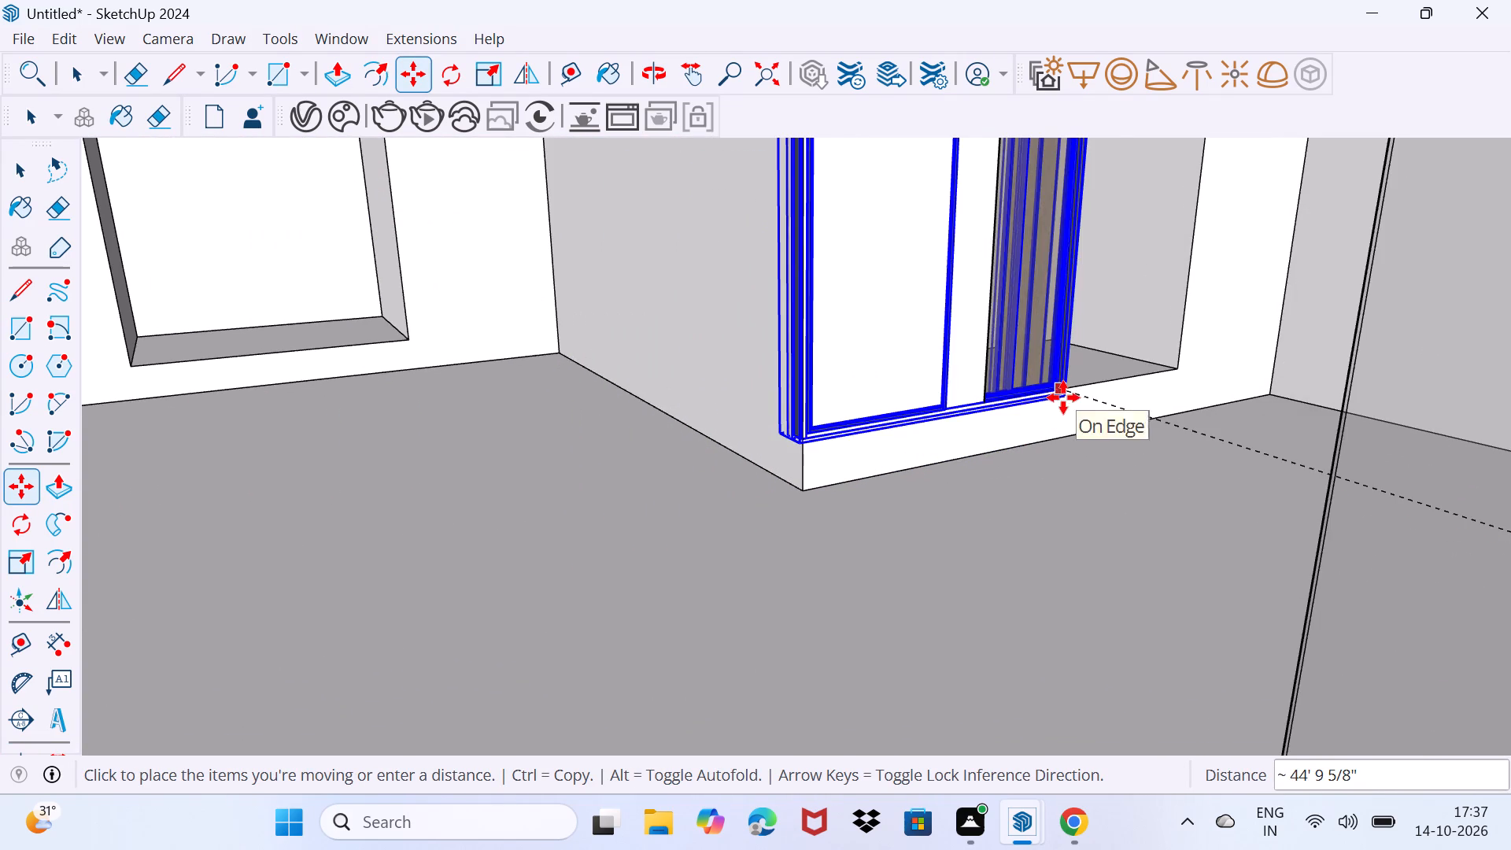
middle_click_drag(1095, 380, 1110, 408)
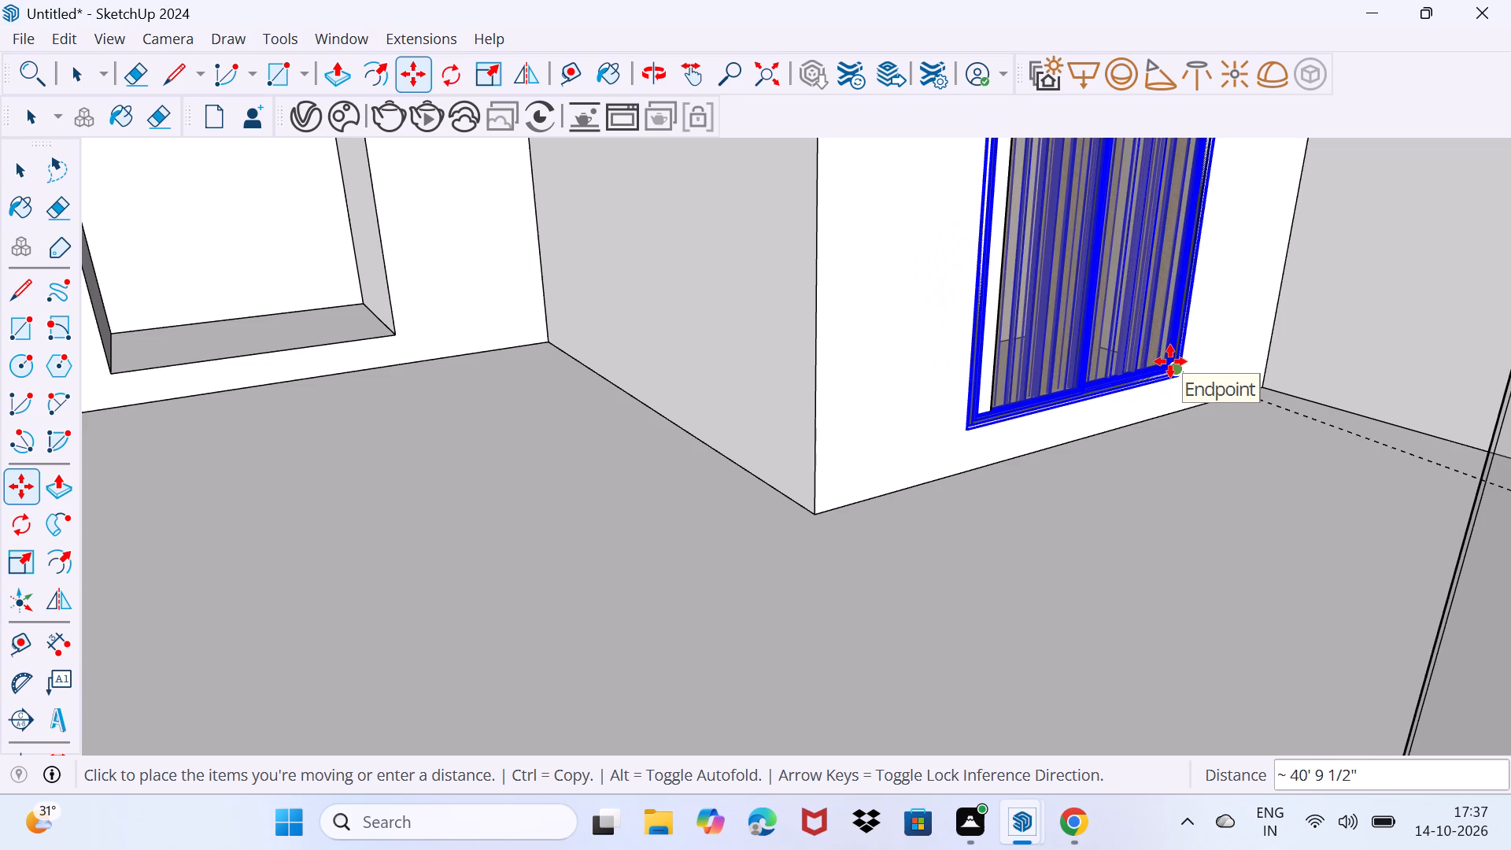
left_click(1171, 361)
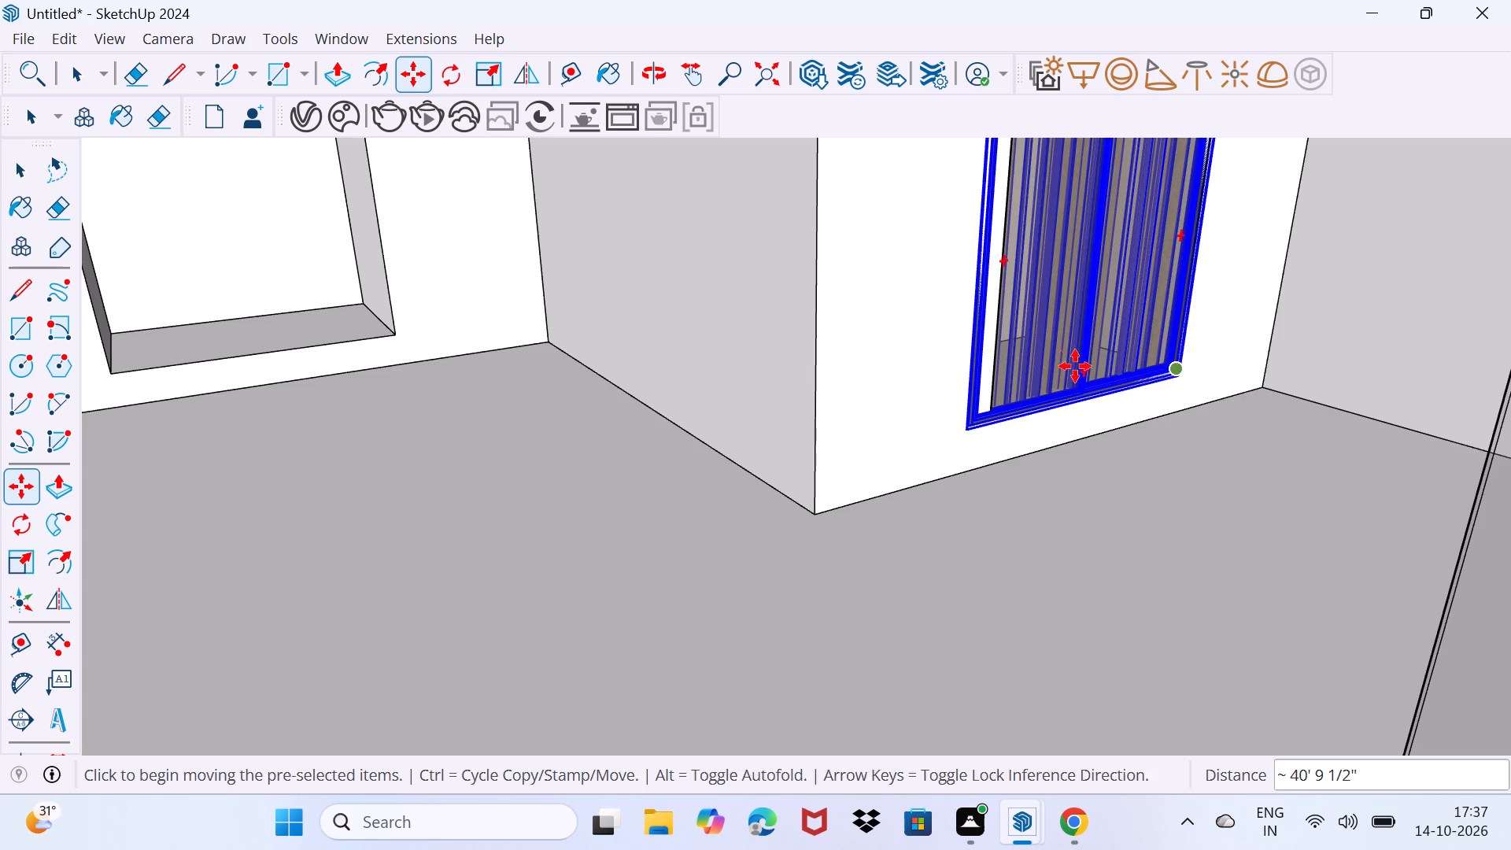
Scale the group from its side edge to about 0.94 along red and 0.96 along green, matching the opening's side.
key("s")
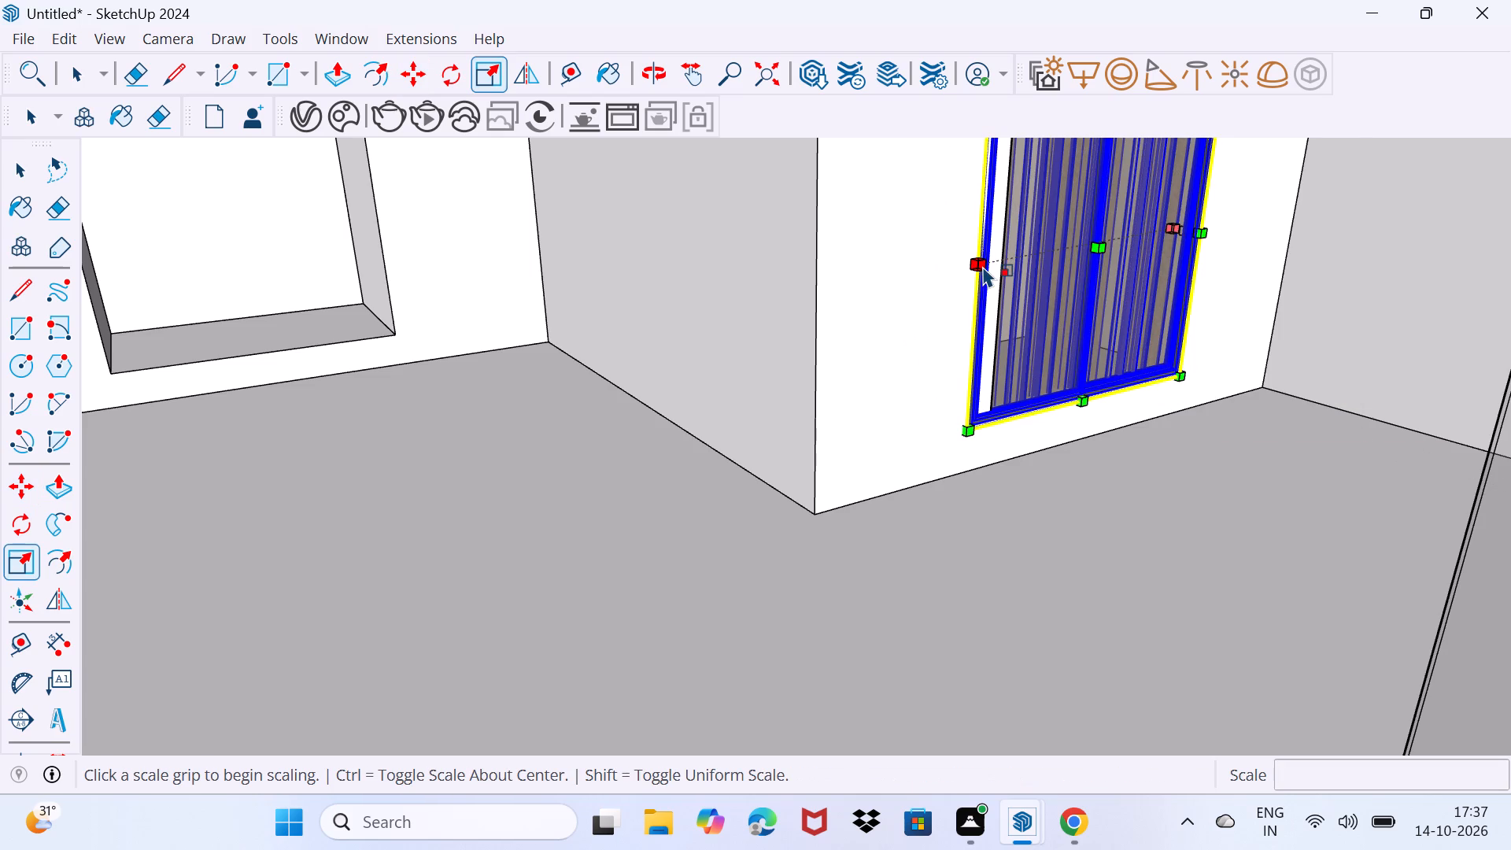
left_click(983, 265)
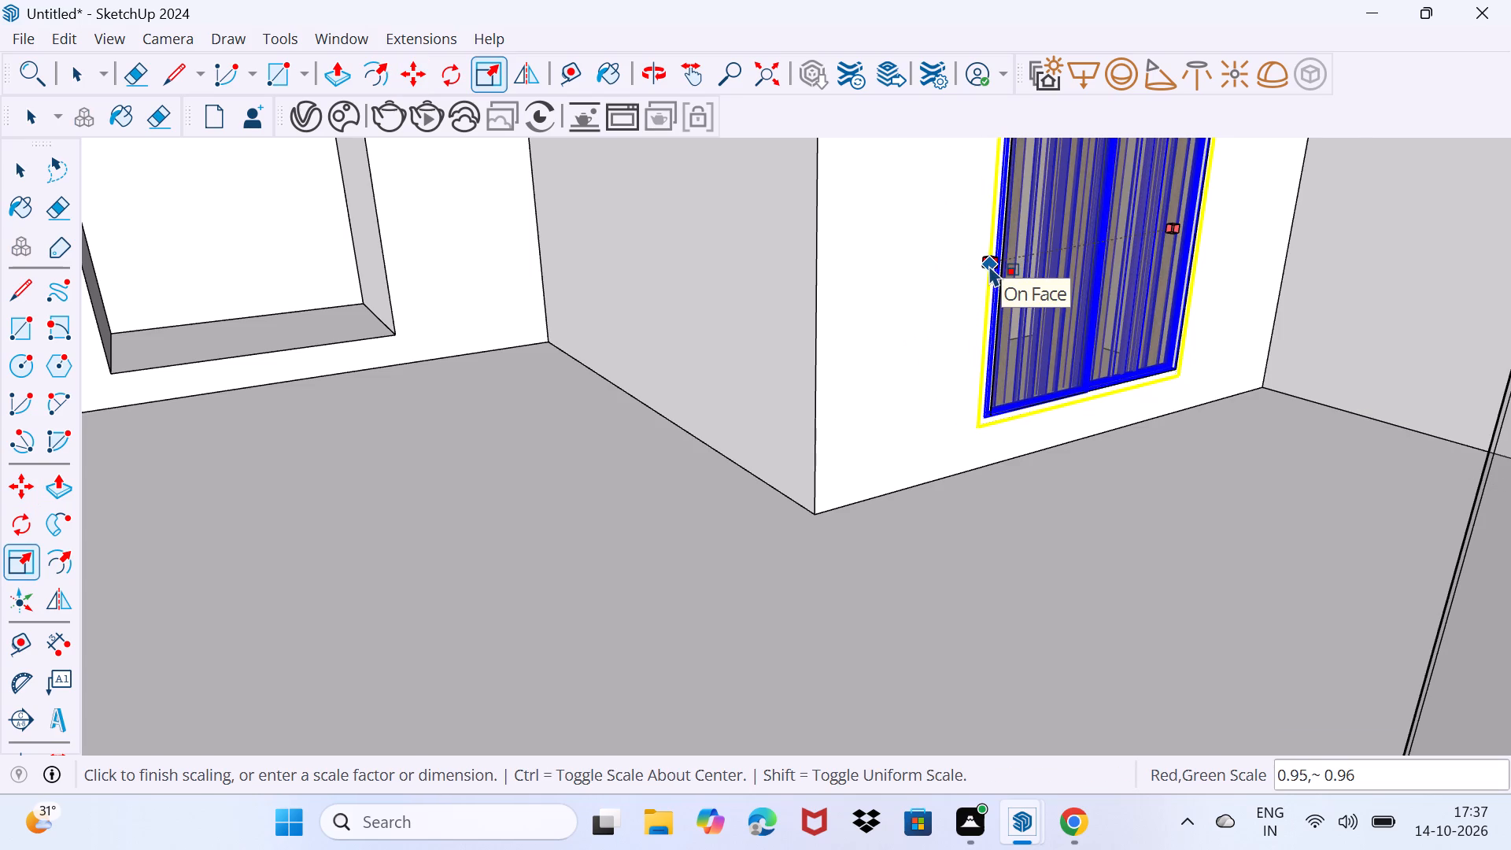
left_click(992, 265)
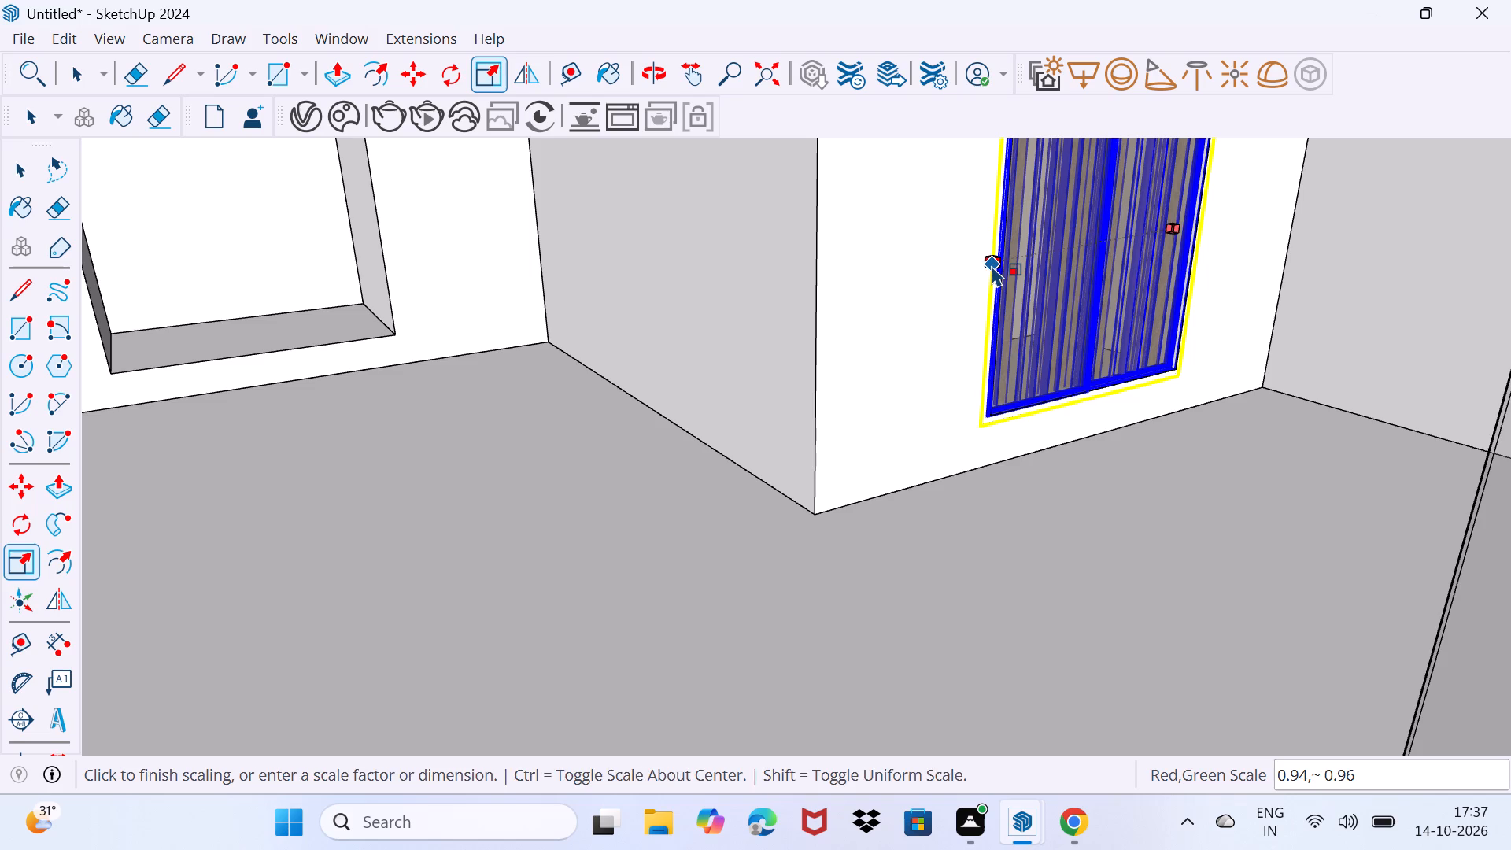
Scale the group's height from its top edge to about 0.85 so it meets the top of the wall opening, and deselect it.
middle_click_drag(992, 265, 985, 327)
middle_click_drag(1005, 300, 1018, 255)
middle_click_drag(1021, 250, 900, 380)
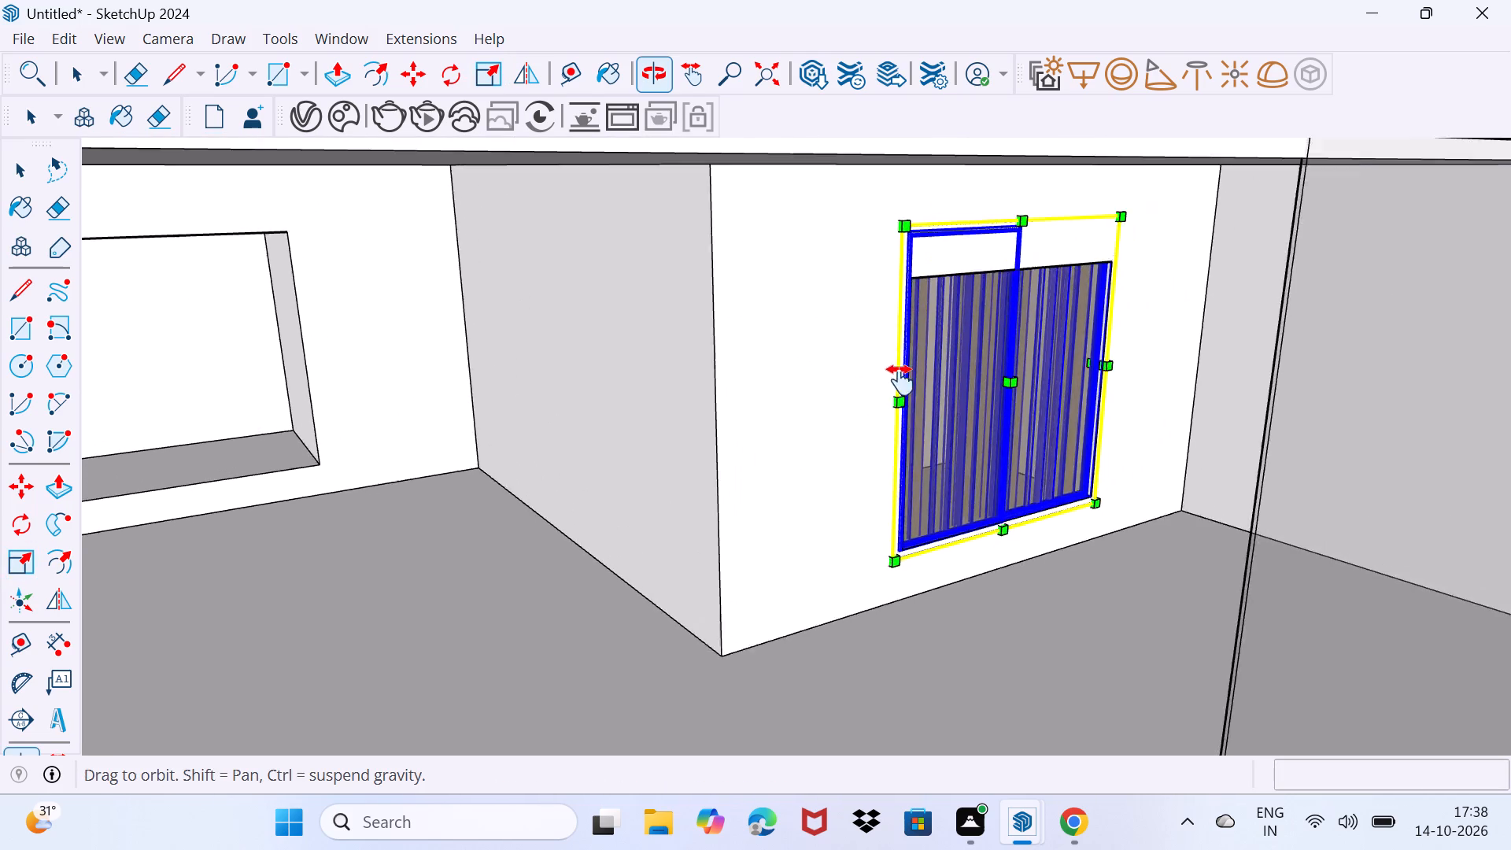
middle_click_drag(900, 380, 900, 381)
middle_click_drag(912, 406, 962, 349)
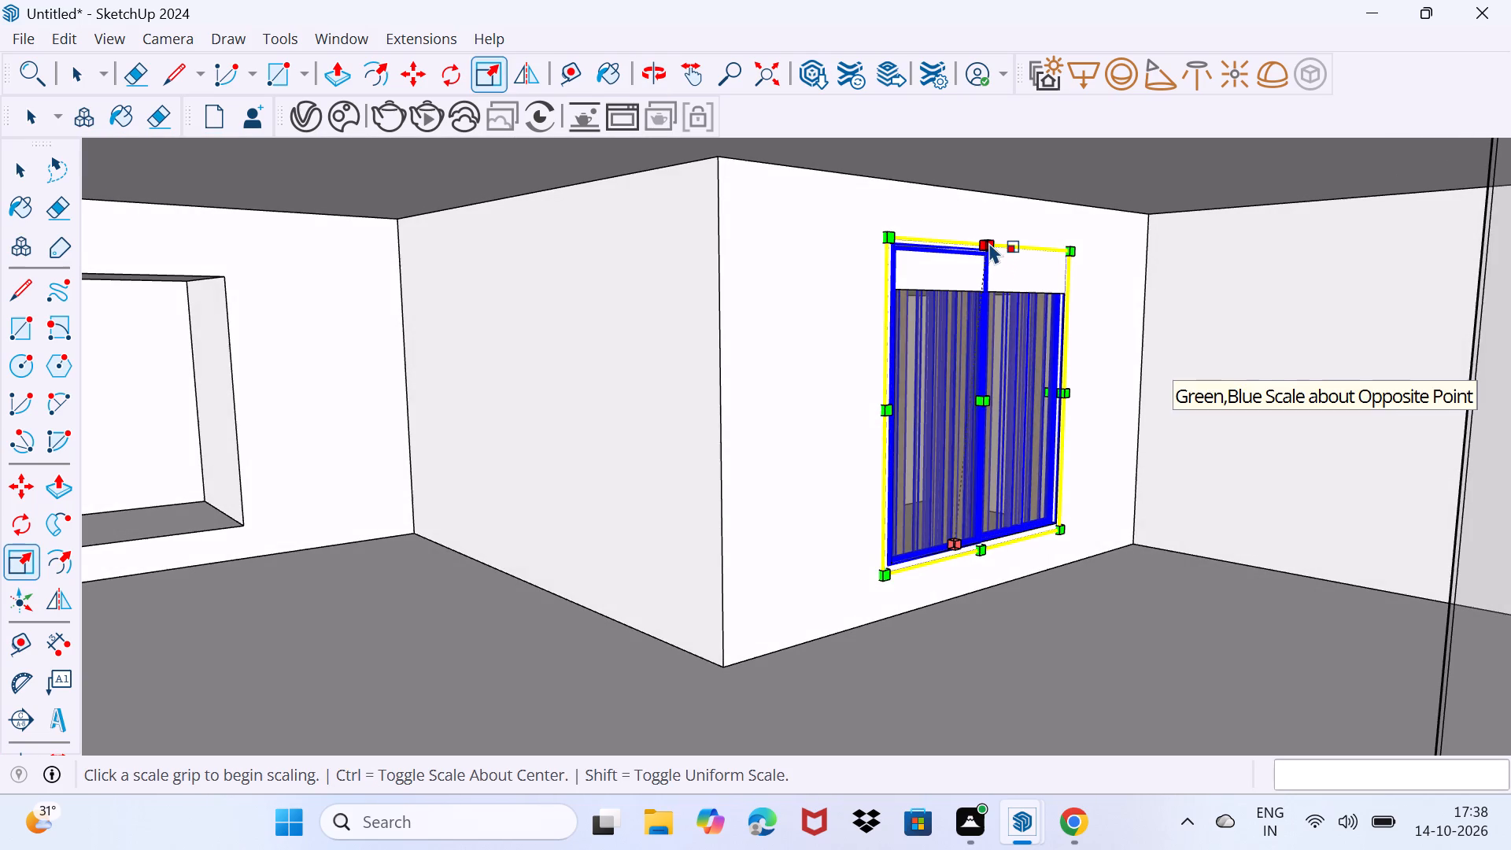
left_click_drag(989, 242, 991, 290)
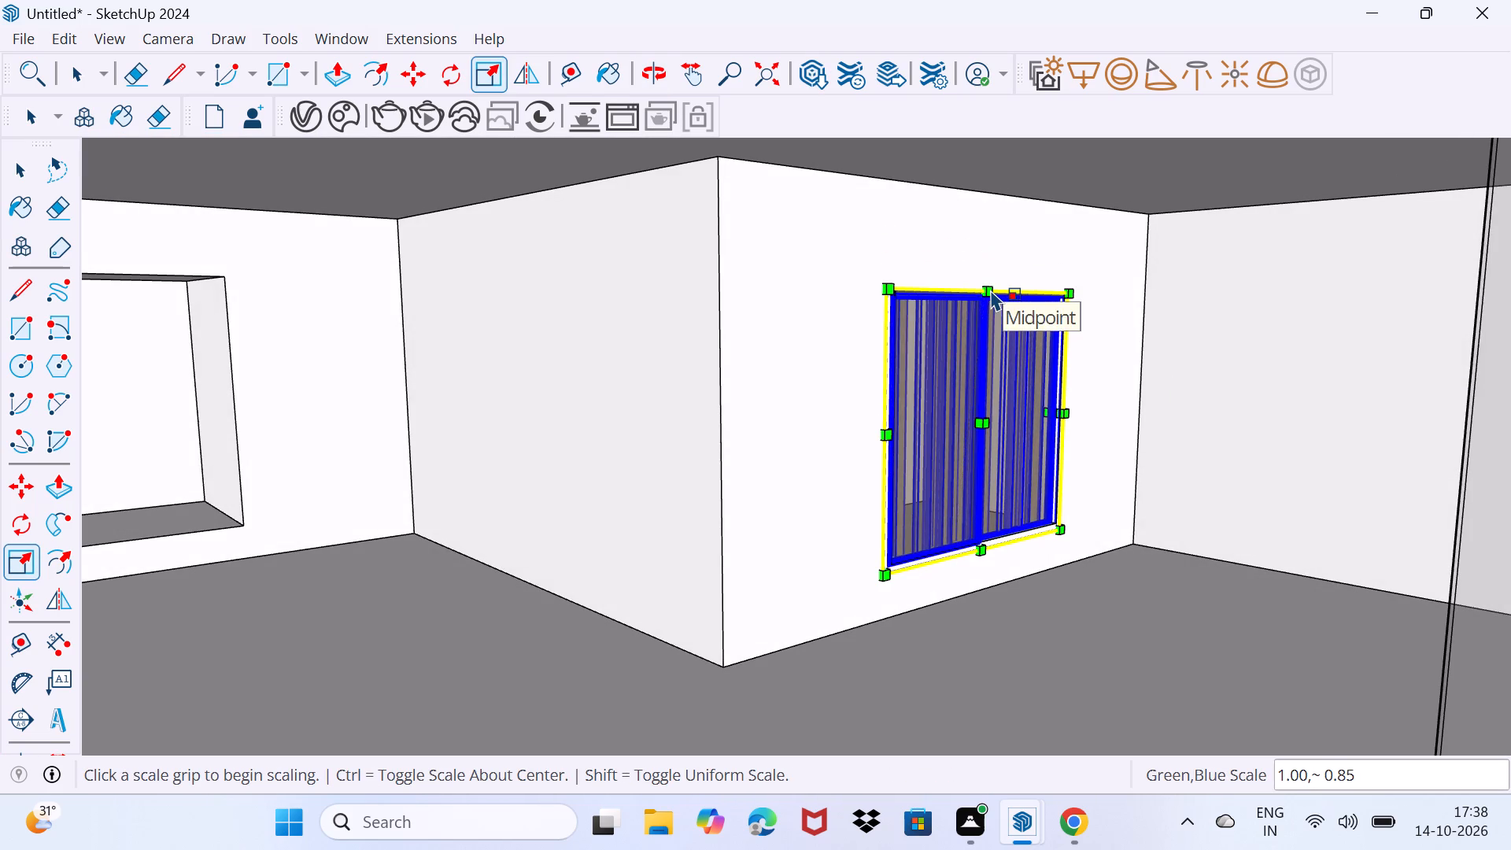
key("space")
left_click_drag(938, 593, 953, 573)
Inspect the fit of the curtained window in the wall opening from inside the room.
scroll(914, 488, "up", 2)
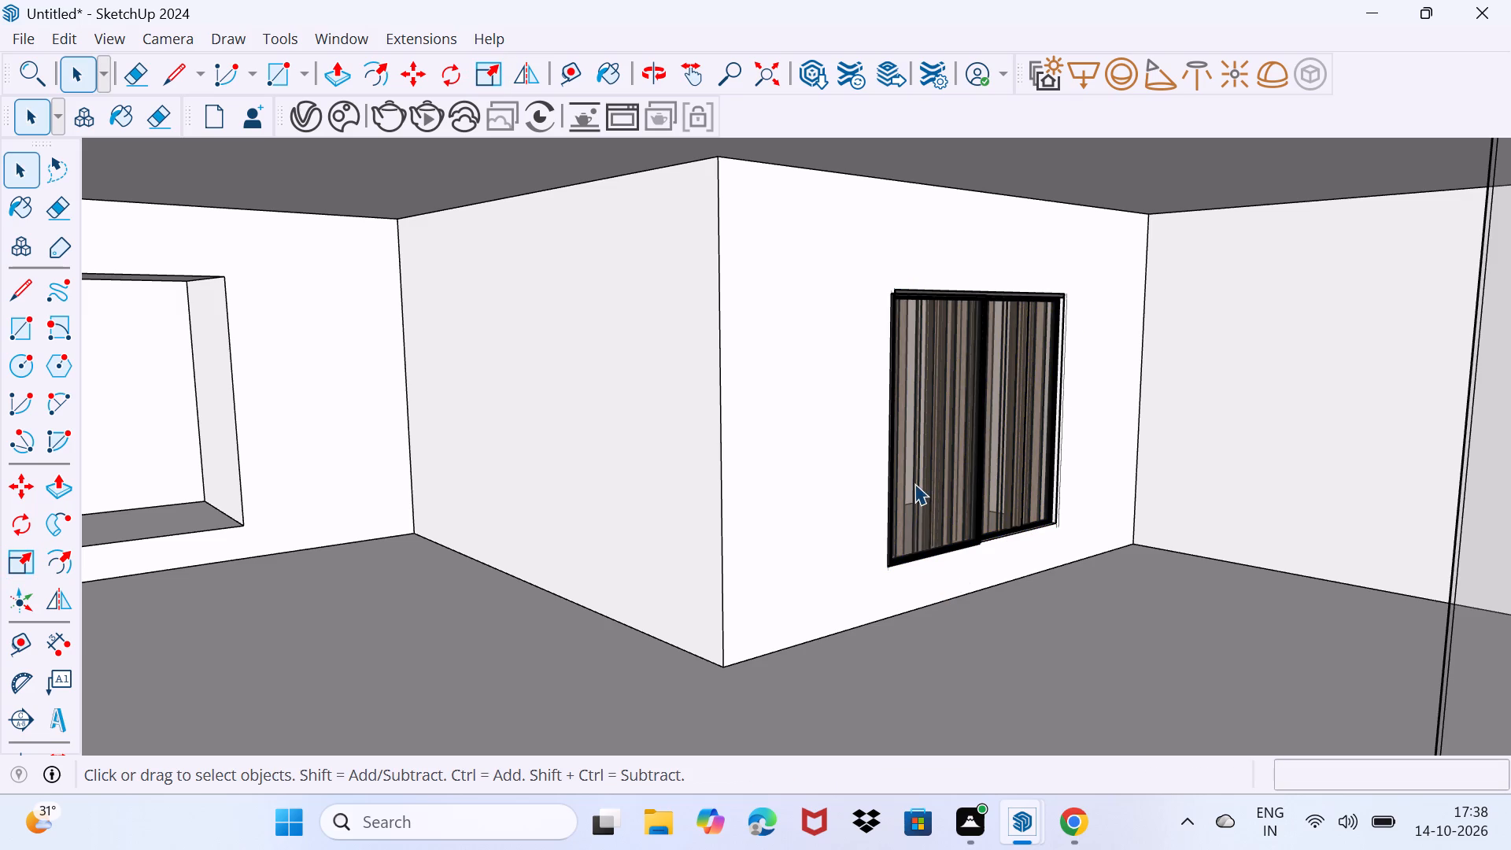
scroll(914, 483, "up", 4)
scroll(1017, 501, "up", 2)
scroll(1048, 422, "up", 4)
middle_click_drag(914, 459, 803, 541)
middle_click_drag(950, 367, 853, 408)
middle_click_drag(1036, 359, 919, 428)
middle_click_drag(919, 428, 887, 442)
middle_click_drag(945, 391, 870, 437)
scroll(996, 365, "down", 12)
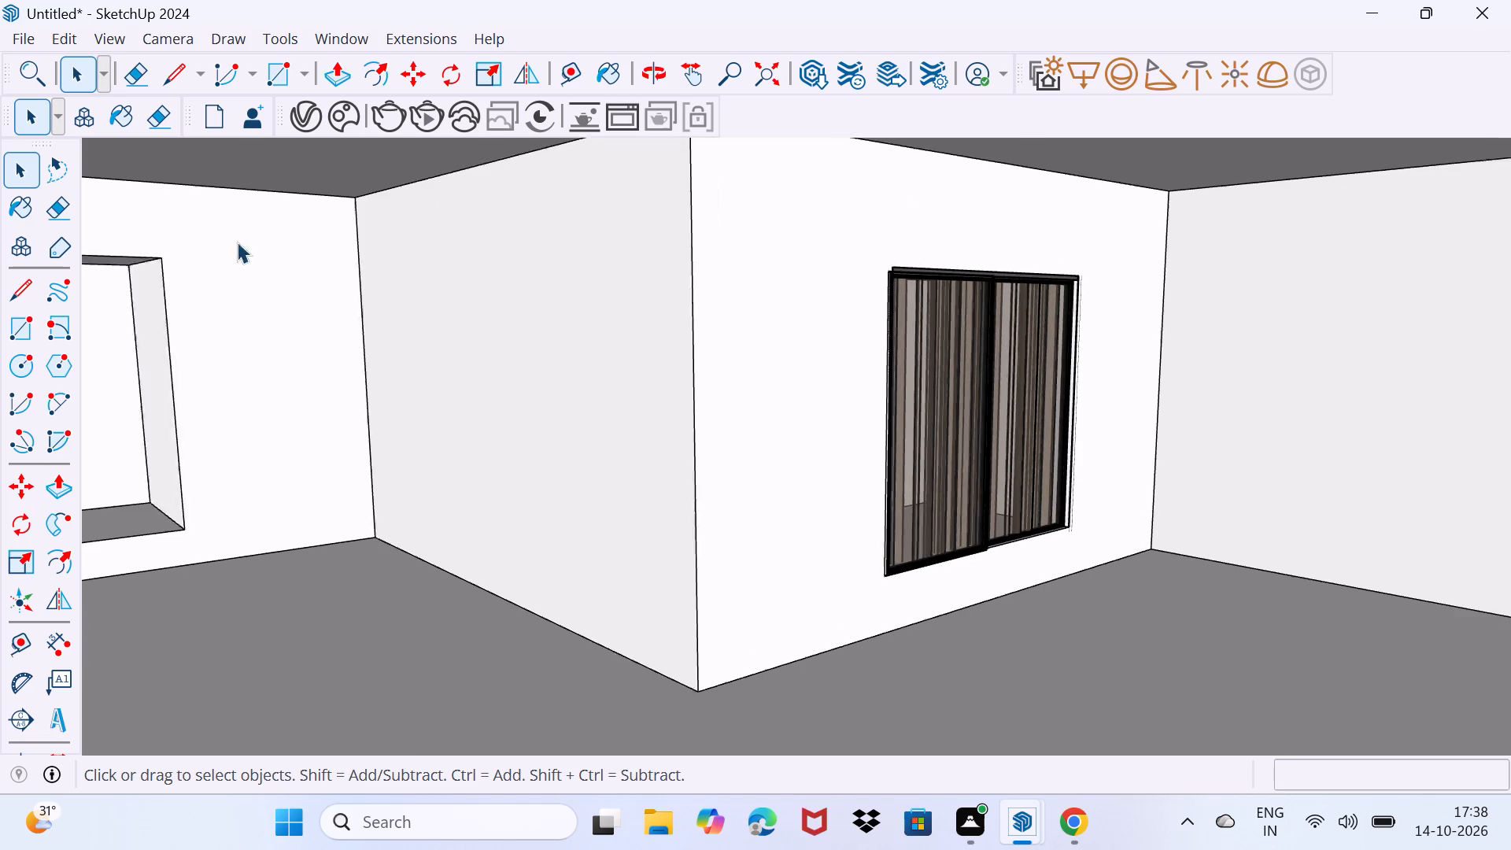
scroll(824, 364, "up", 3)
middle_click_drag(904, 365, 849, 386)
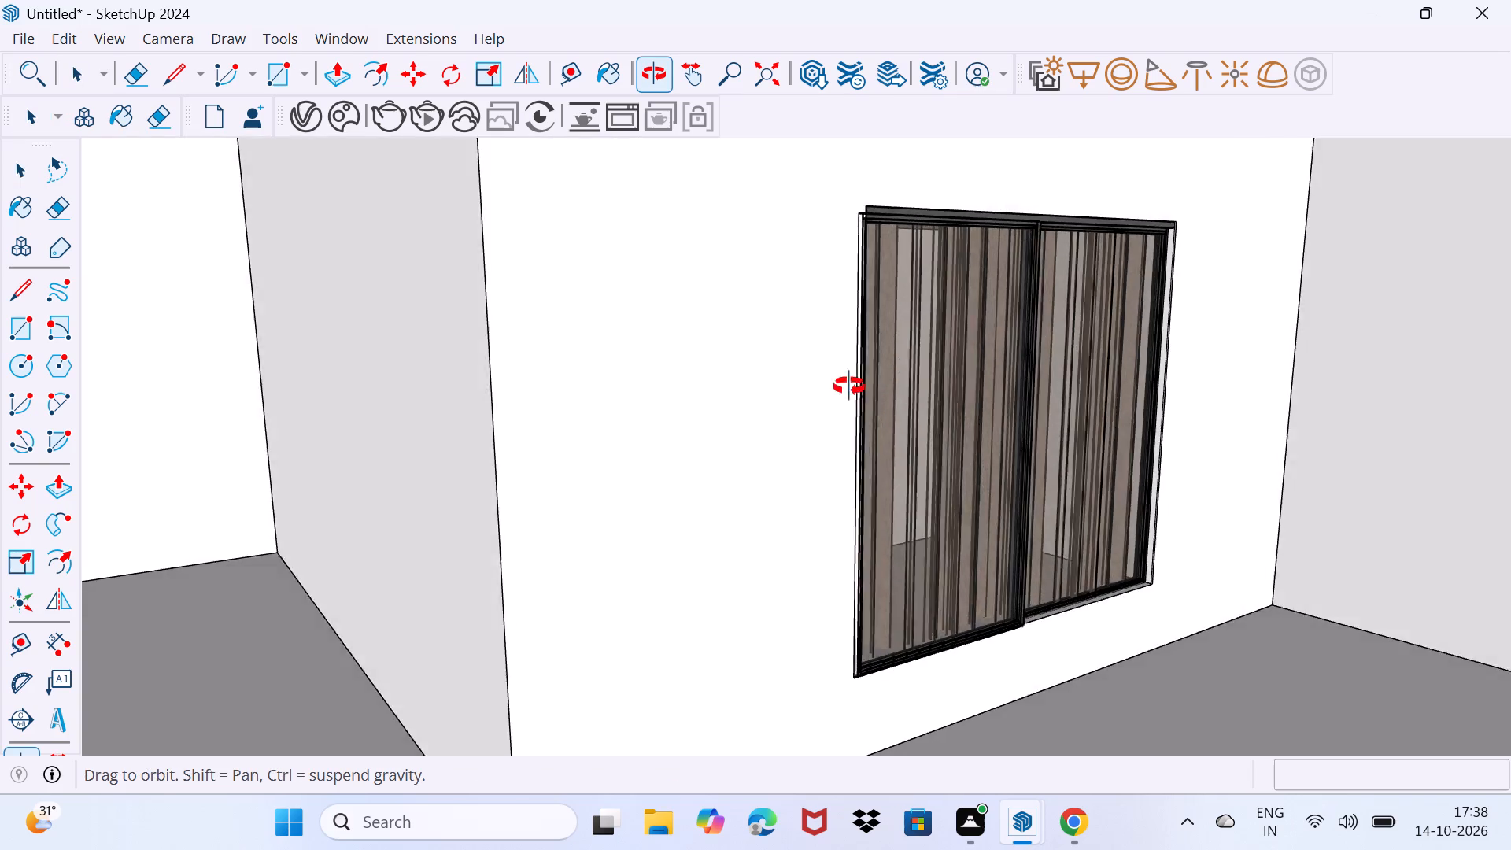
middle_click_drag(849, 386, 459, 415)
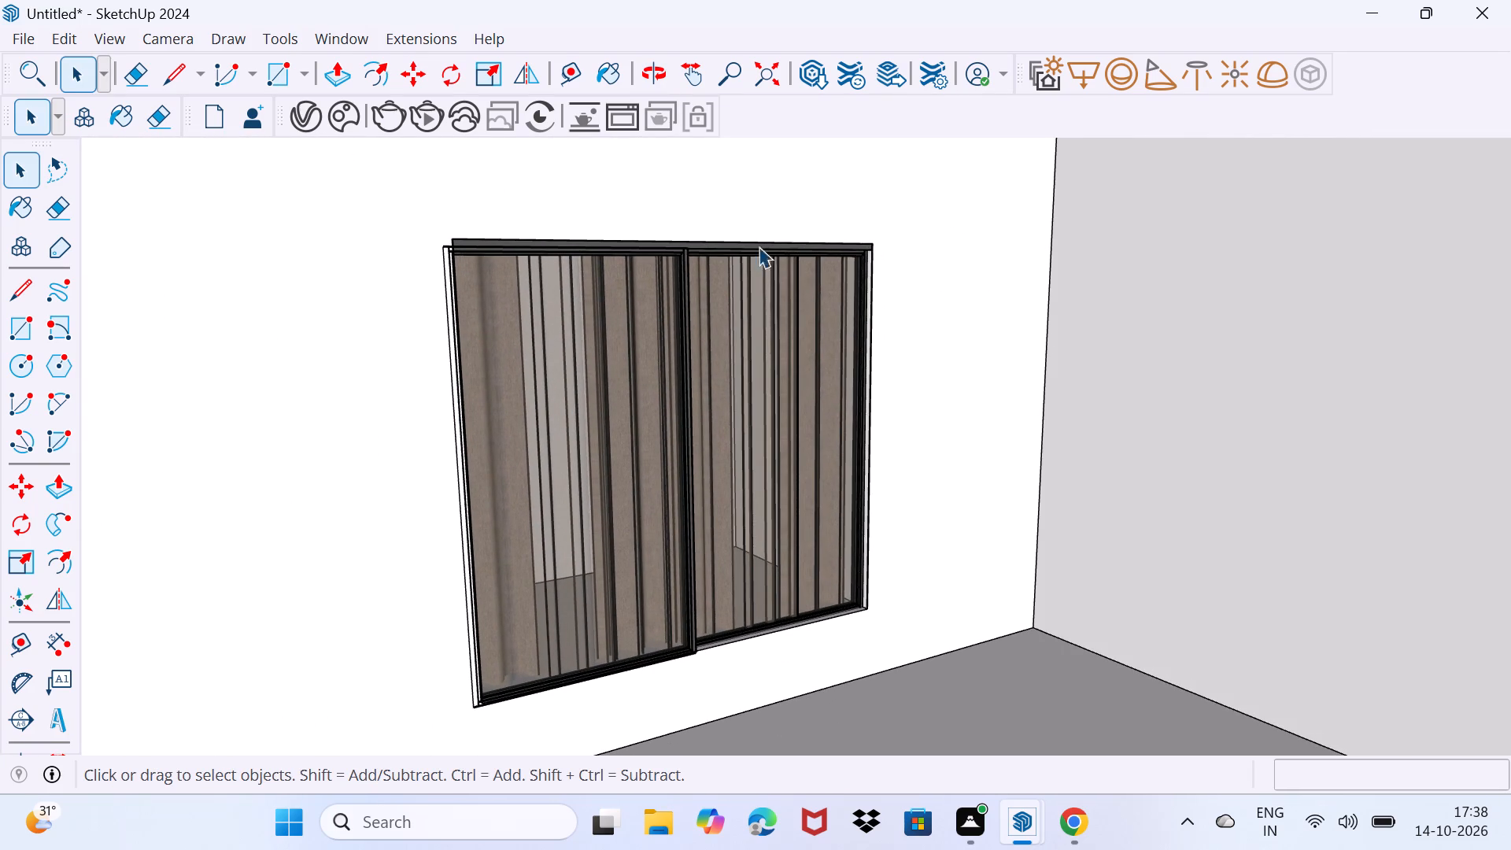
Draw a V-Ray rectangle light on the white face inside the empty square opening of the interior wall, leaving a margin all round.
left_click(1091, 64)
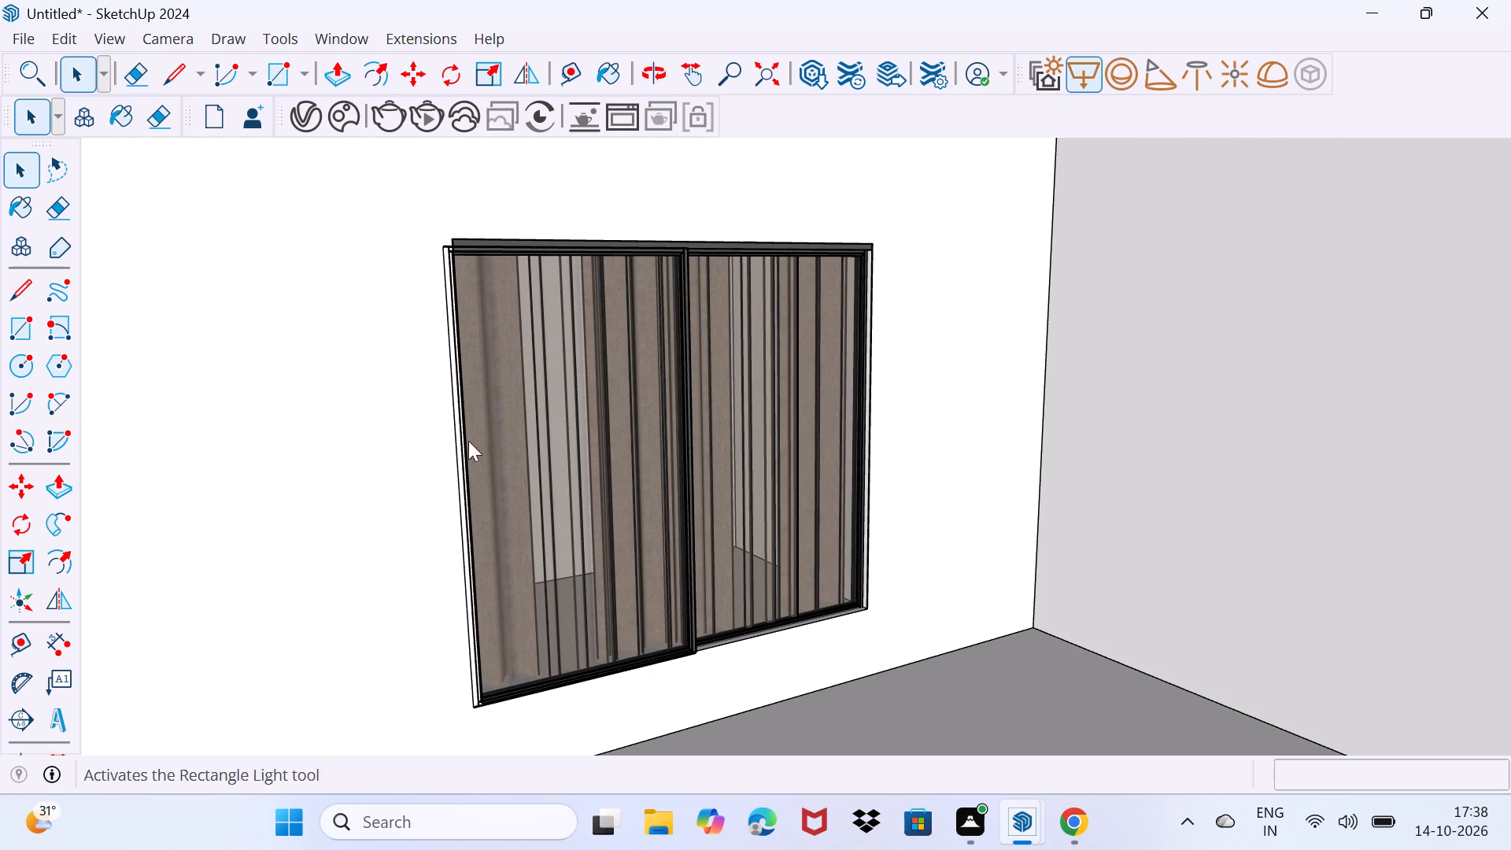
scroll(600, 445, "up", 6)
scroll(564, 379, "up", 5)
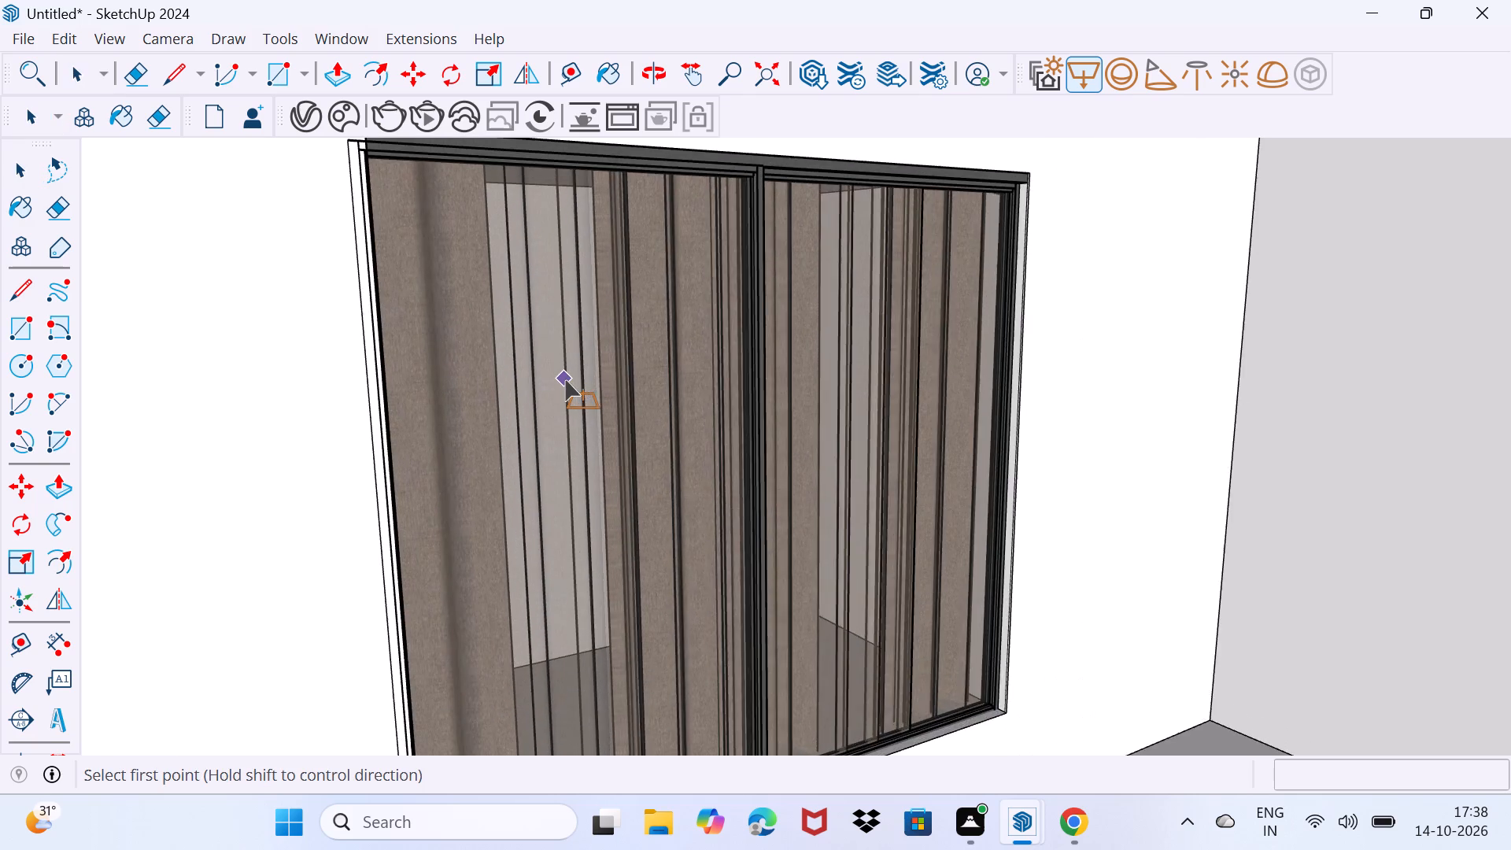
scroll(564, 379, "up", 20)
scroll(564, 379, "up", 9)
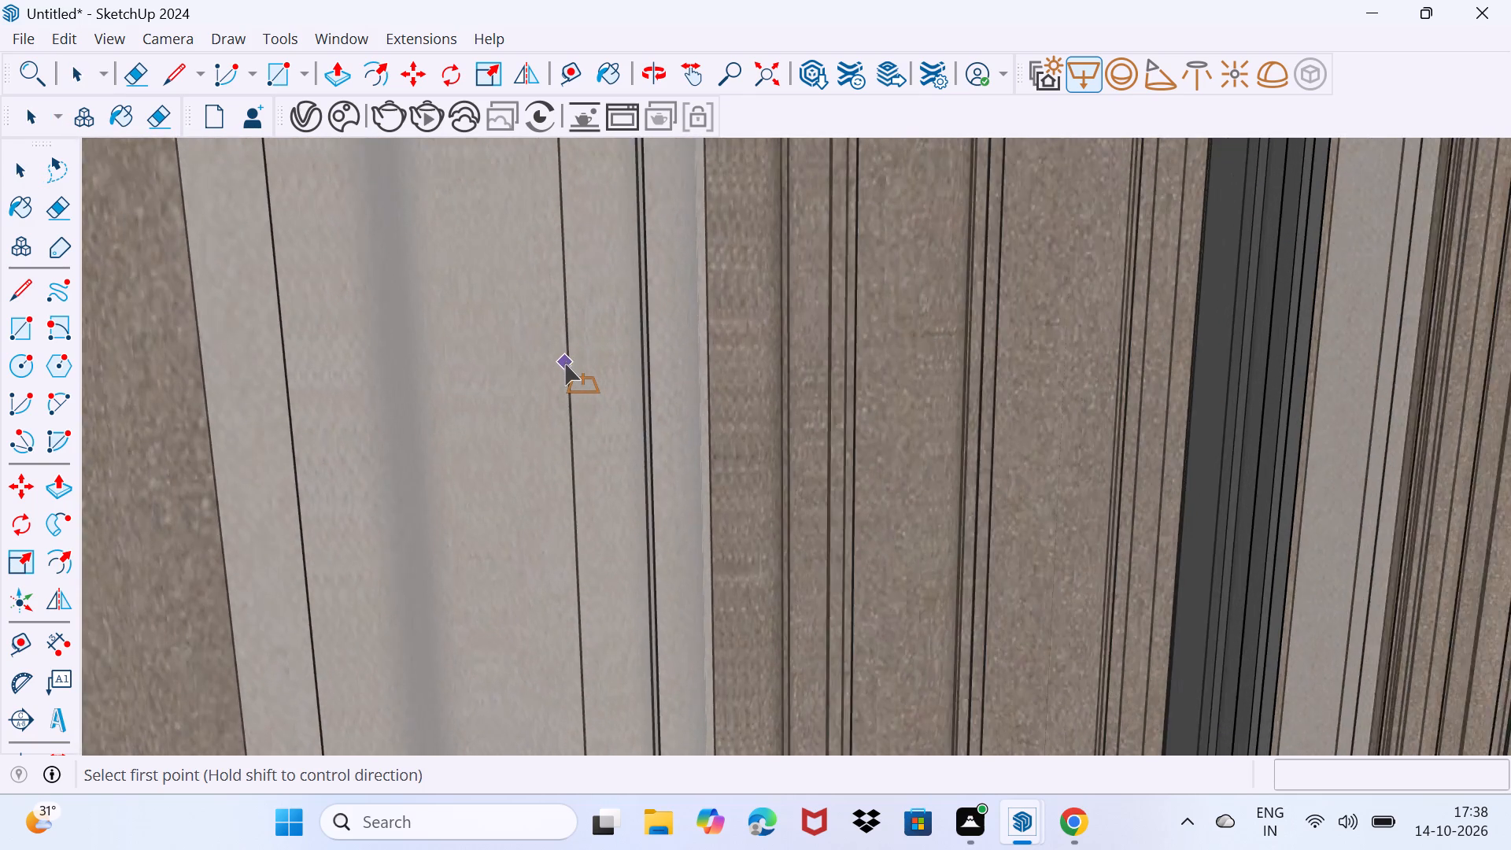
scroll(564, 364, "up", 20)
scroll(564, 364, "up", 9)
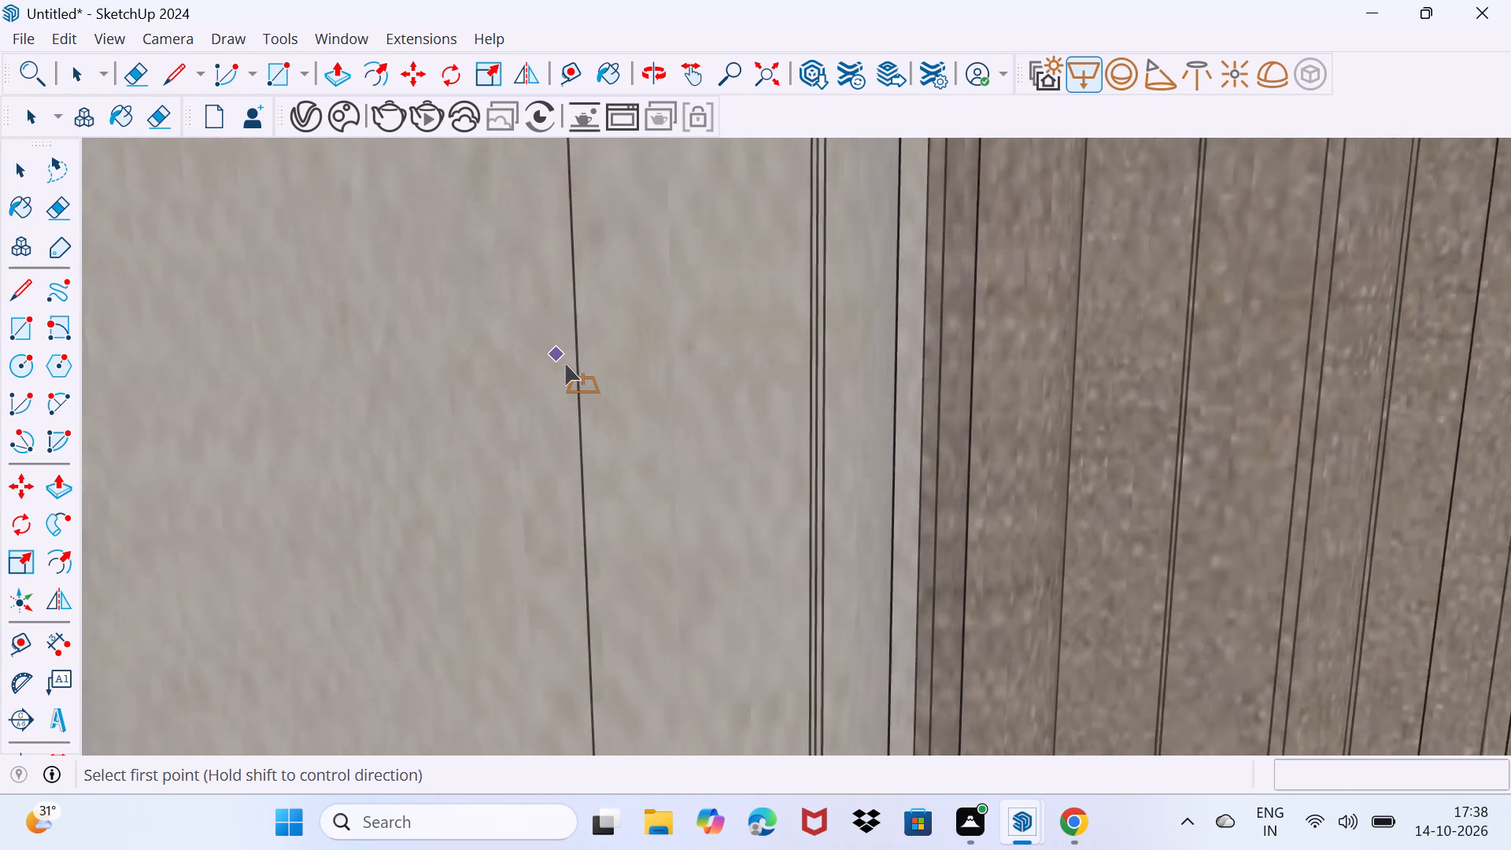
scroll(564, 364, "up", 20)
scroll(564, 364, "up", 11)
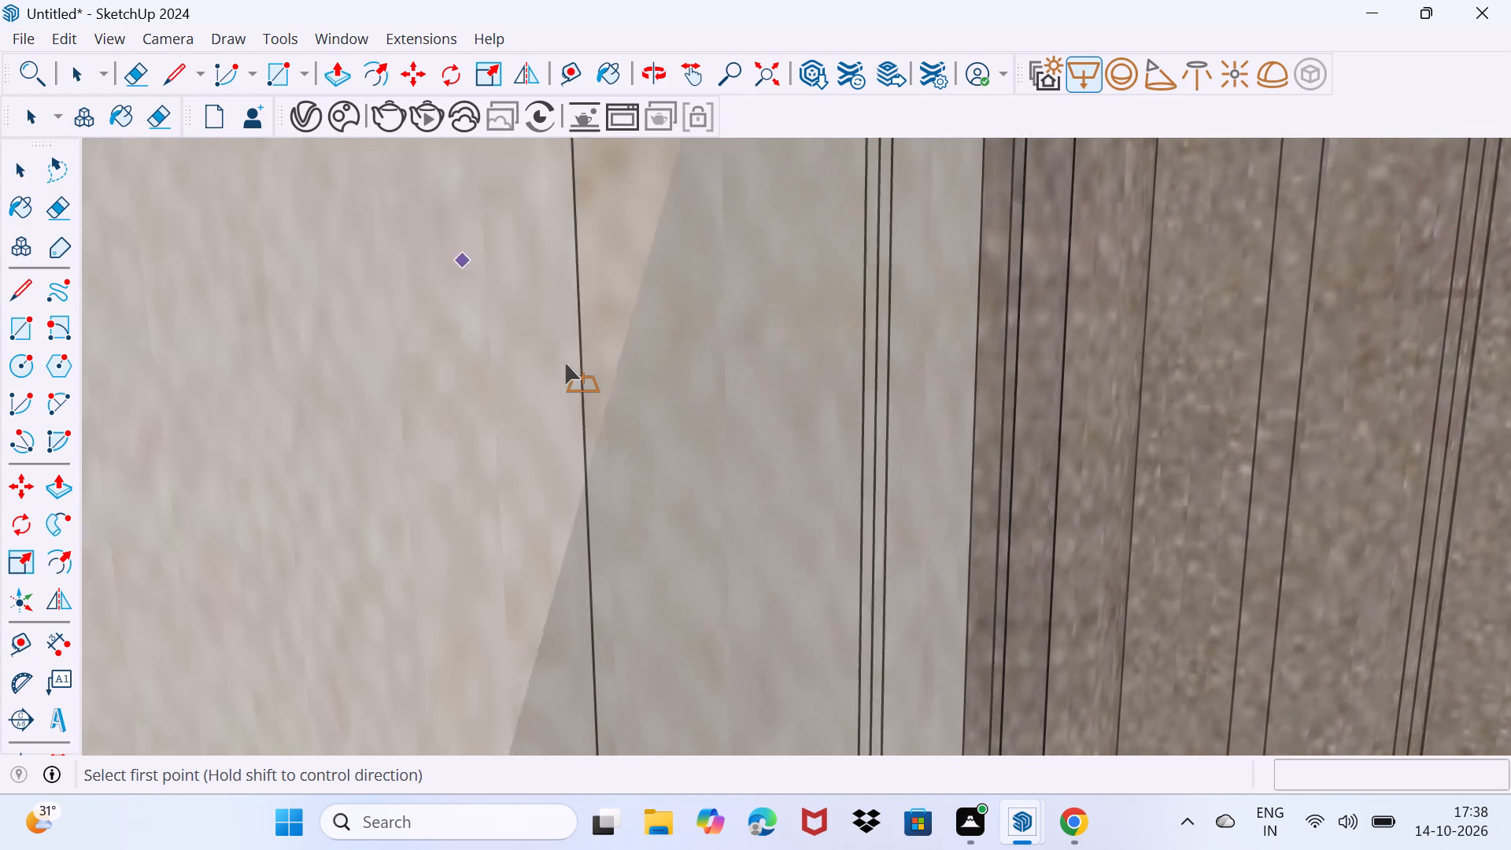
scroll(564, 363, "up", 20)
scroll(564, 363, "up", 7)
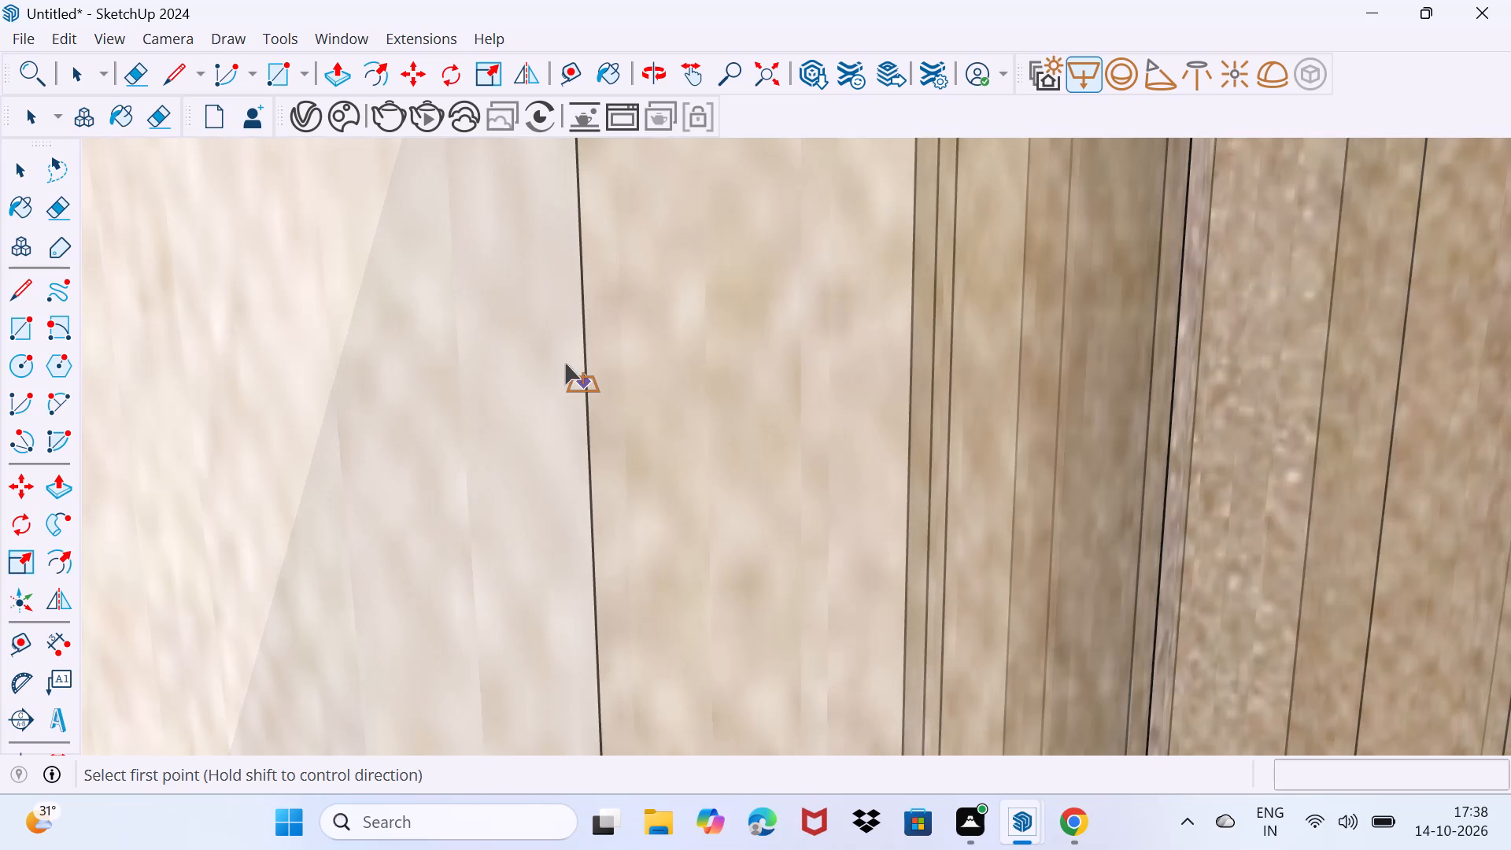
scroll(564, 363, "up", 5)
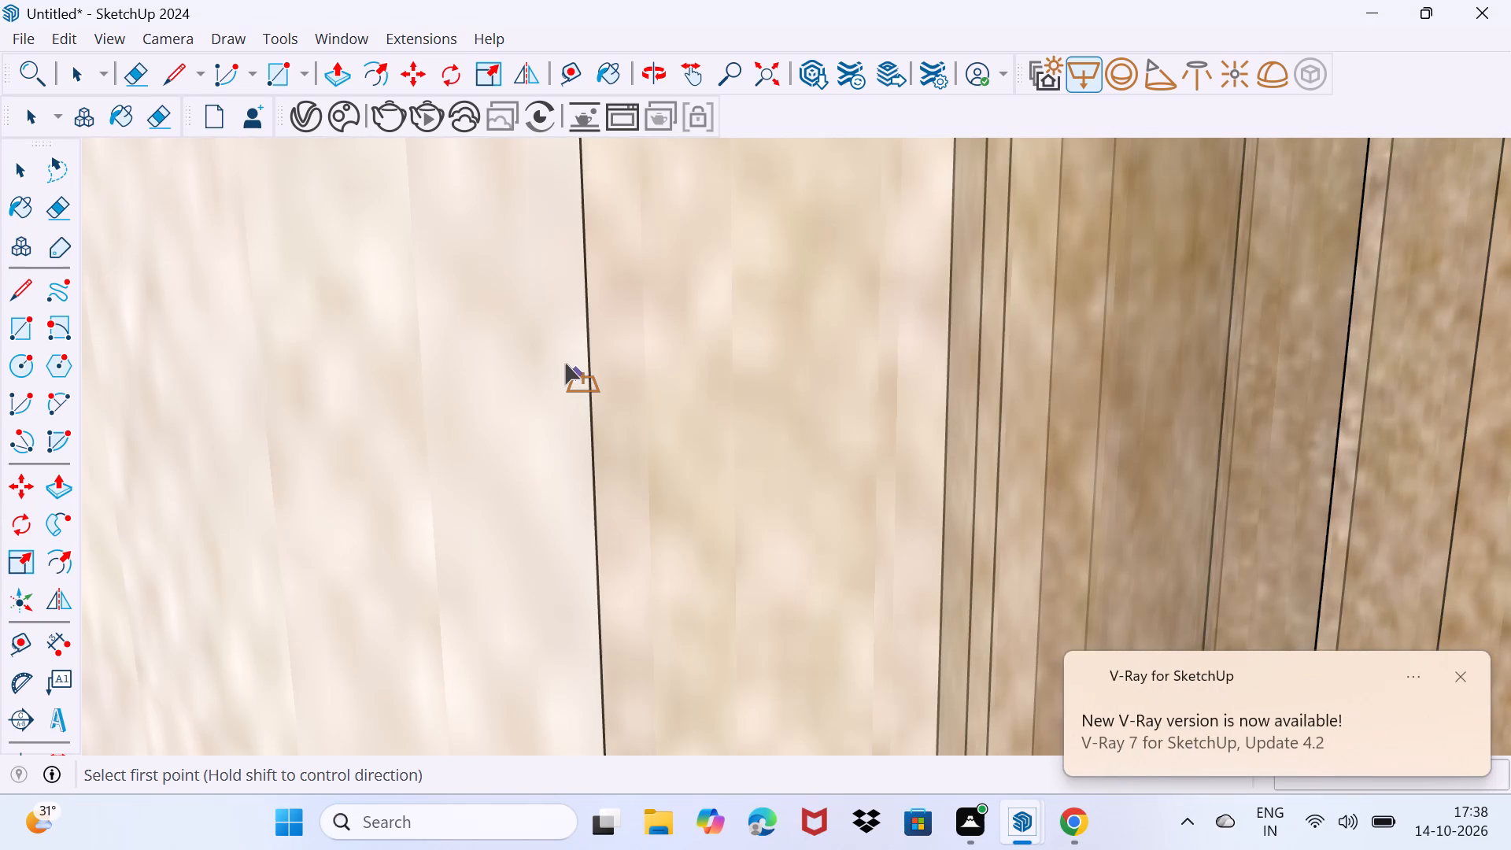
scroll(564, 363, "up", 15)
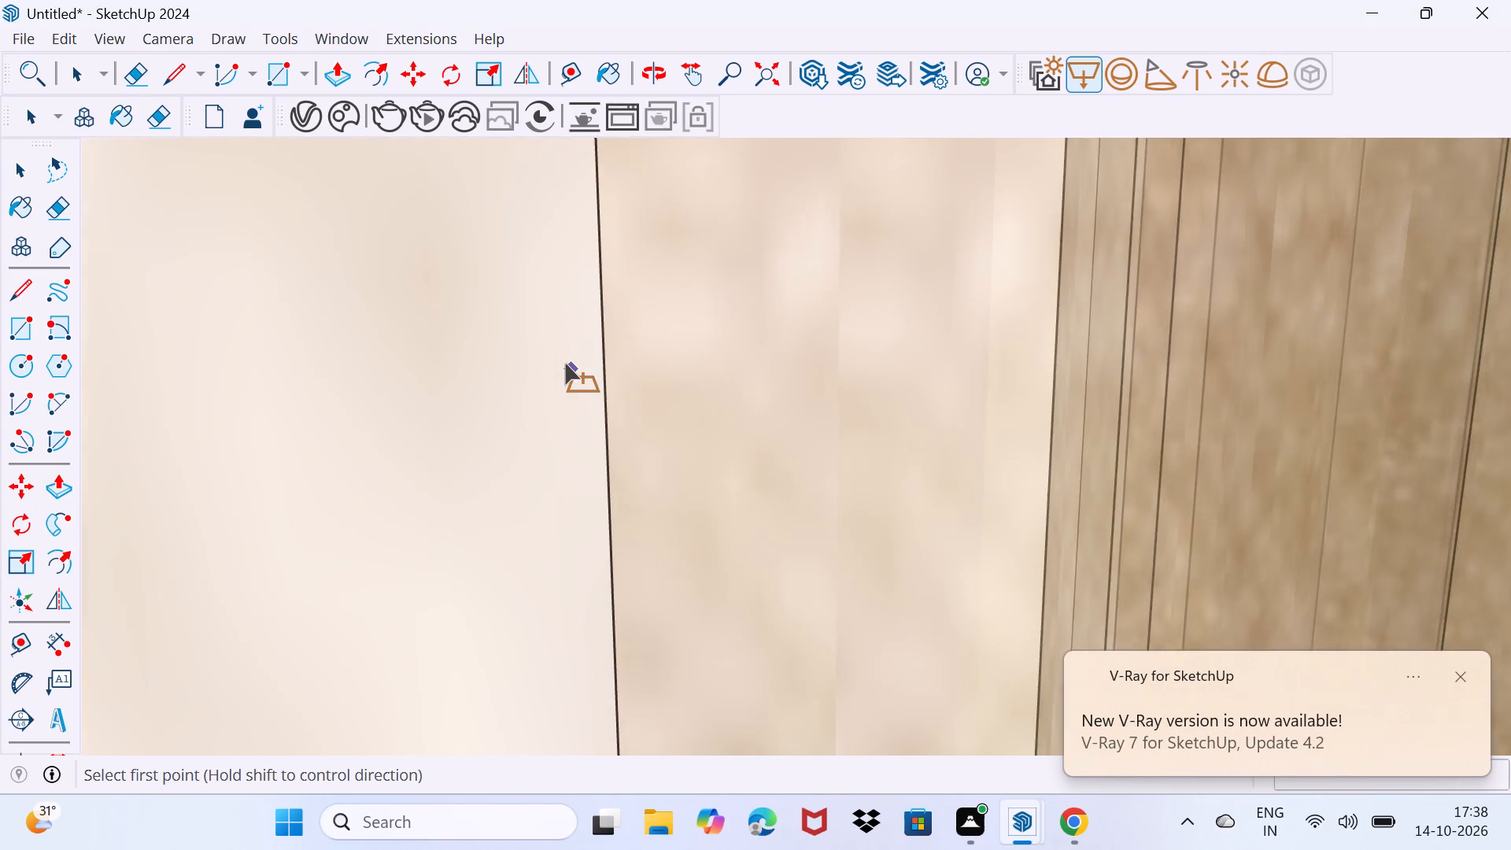
scroll(564, 363, "up", 16)
scroll(564, 363, "up", 10)
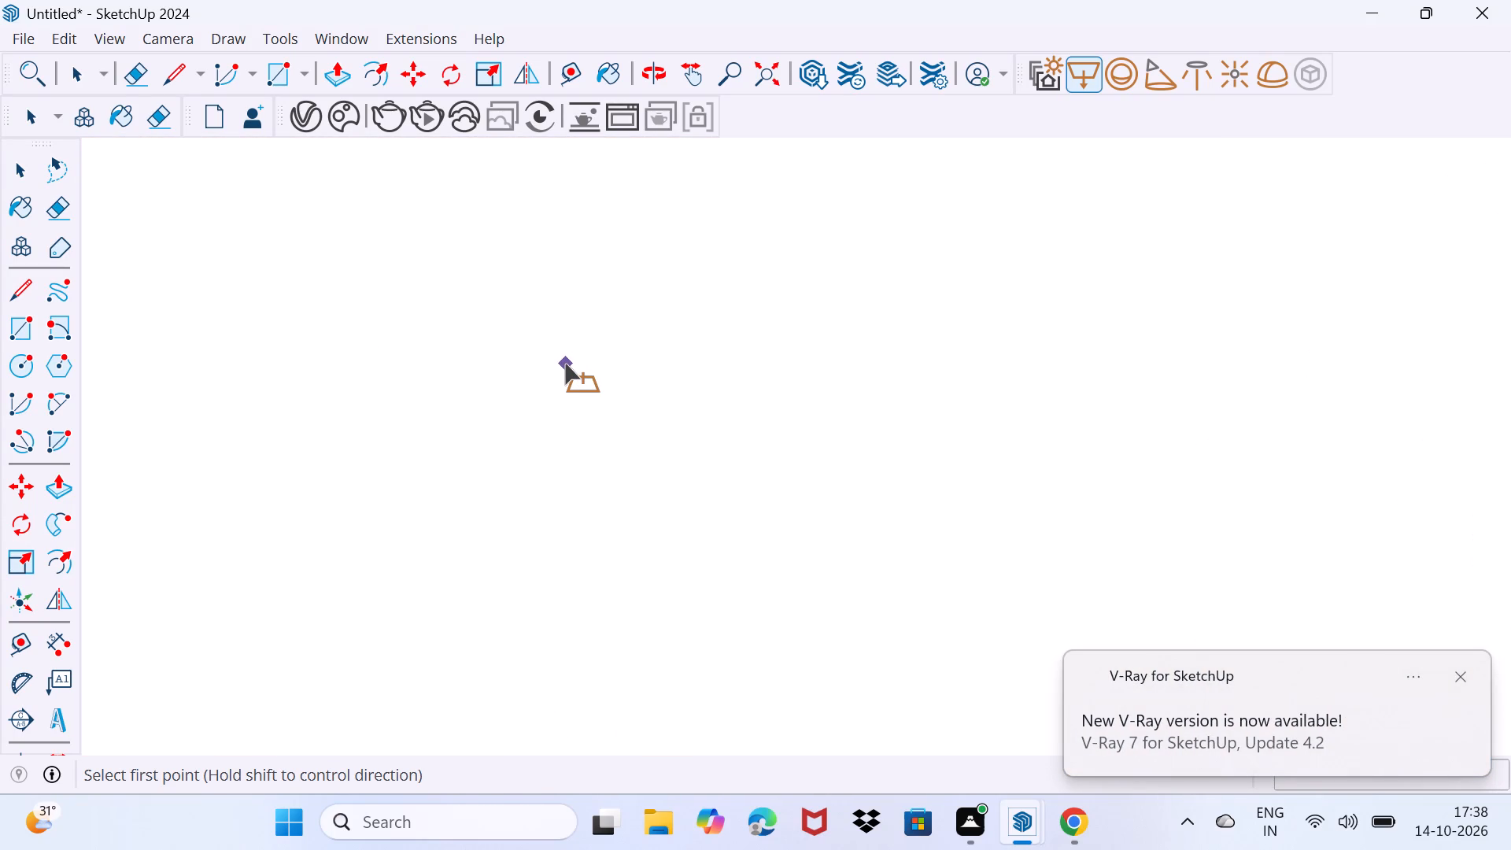
scroll(564, 363, "up", 20)
scroll(564, 363, "up", 8)
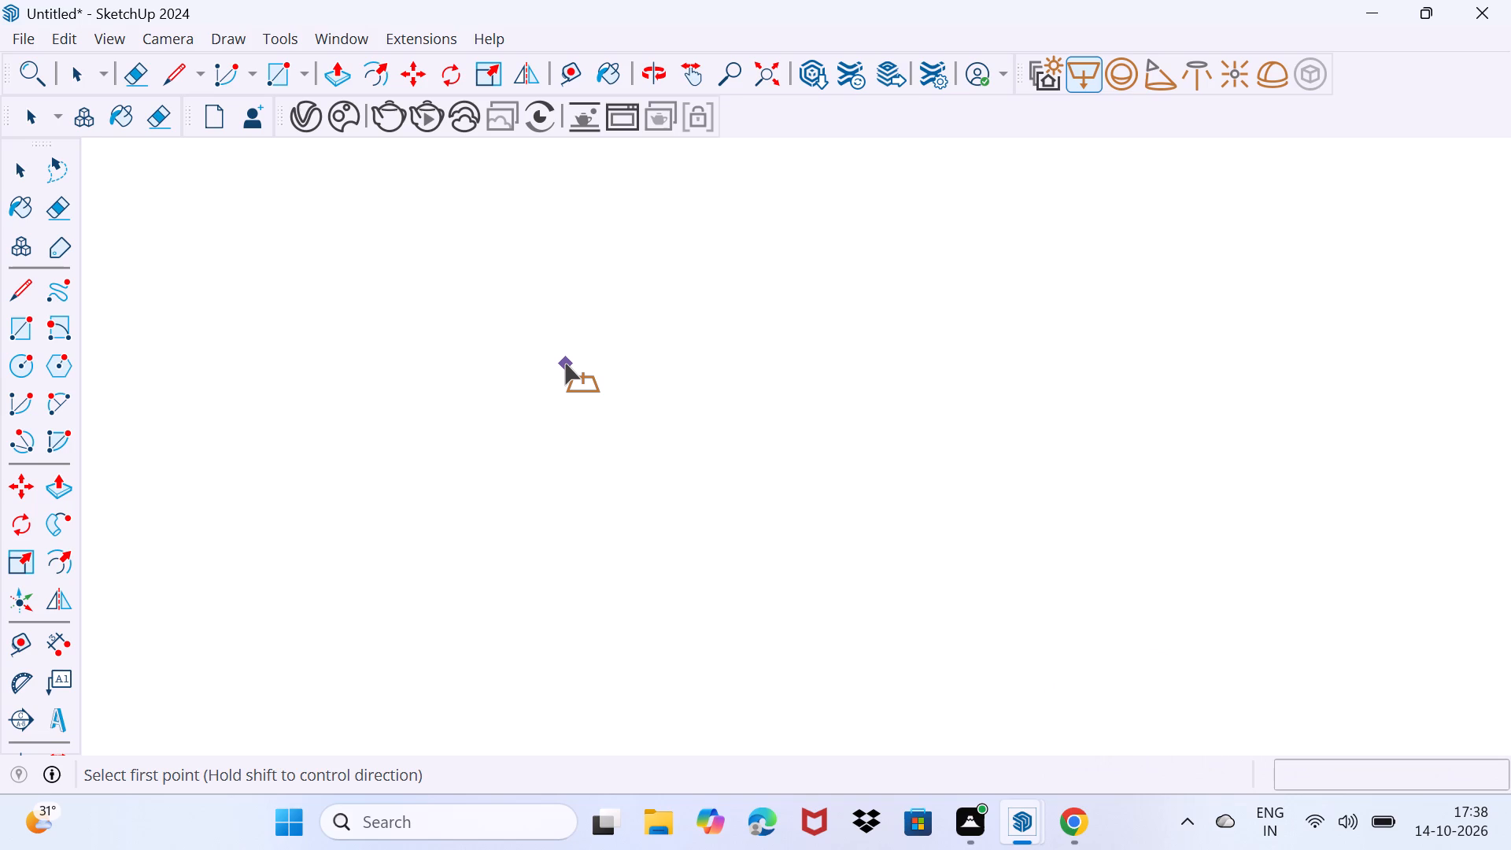
scroll(564, 363, "up", 20)
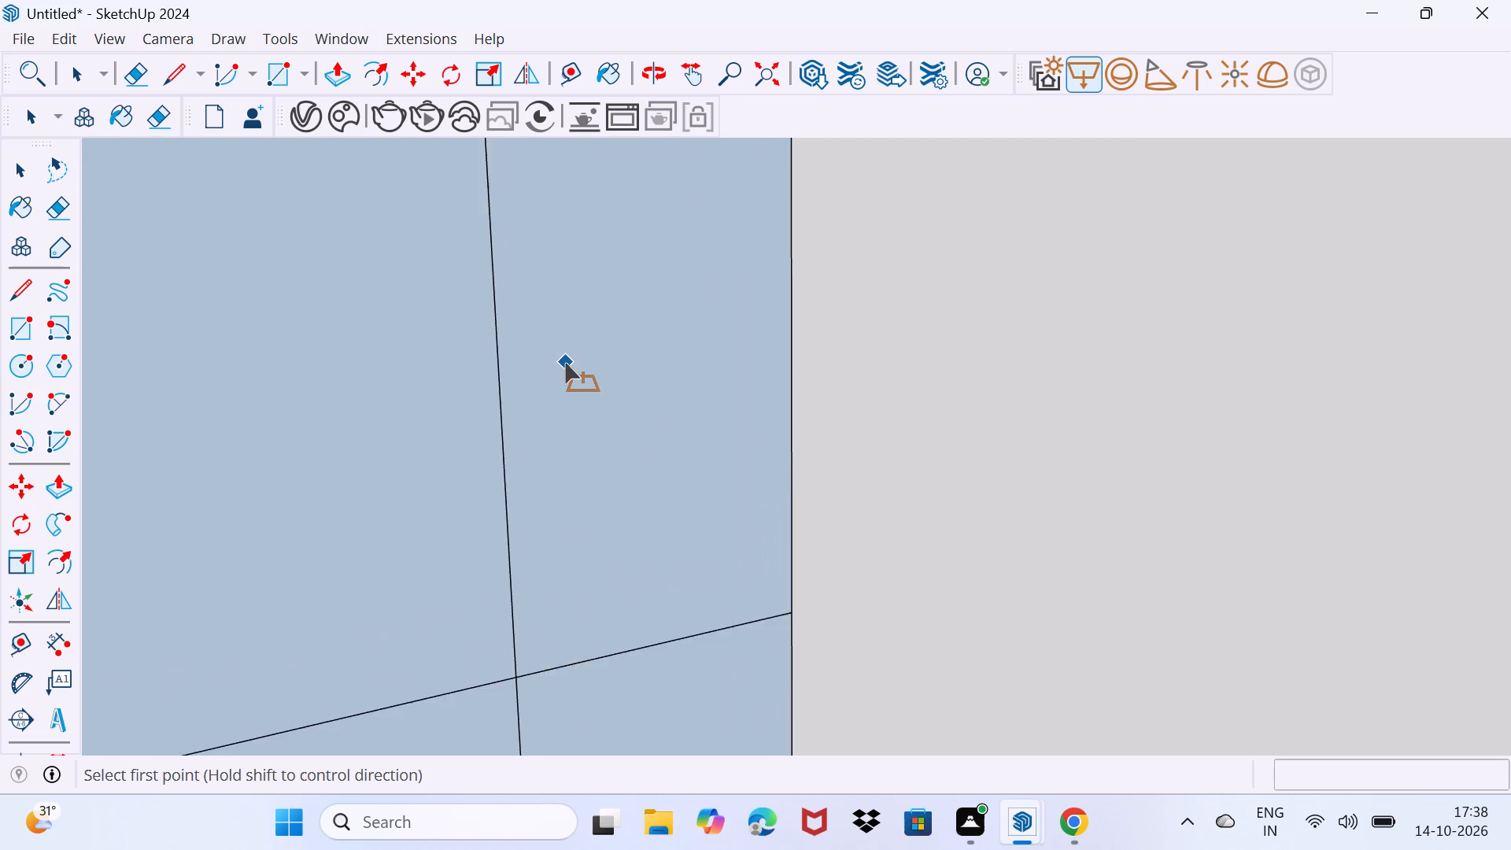
scroll(564, 362, "down", 5)
middle_click_drag(564, 362, 704, 455)
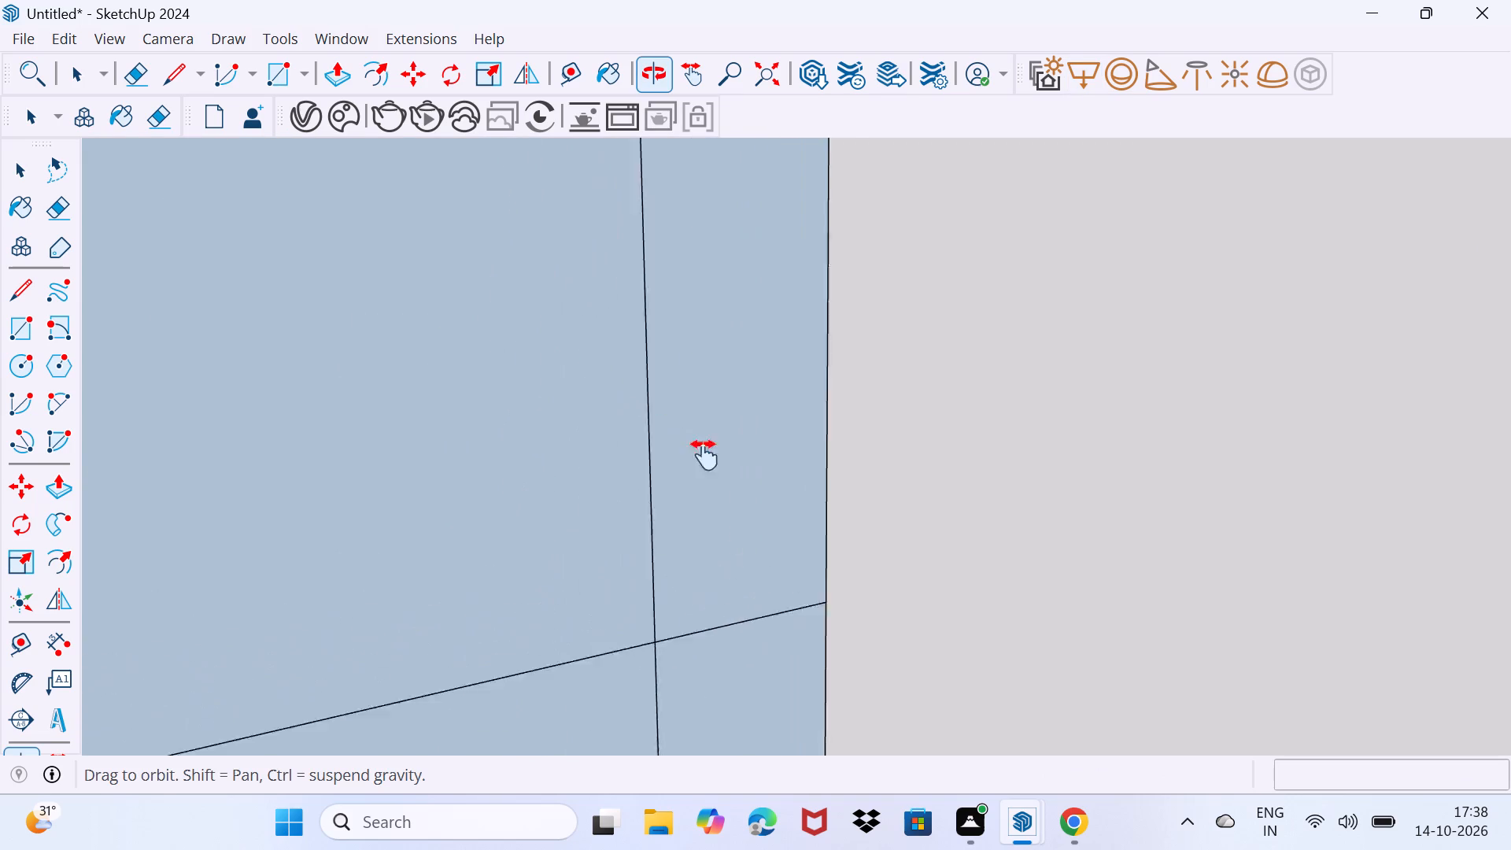
middle_click_drag(704, 455, 767, 465)
scroll(767, 465, "down", 7)
middle_click_drag(714, 419, 659, 449)
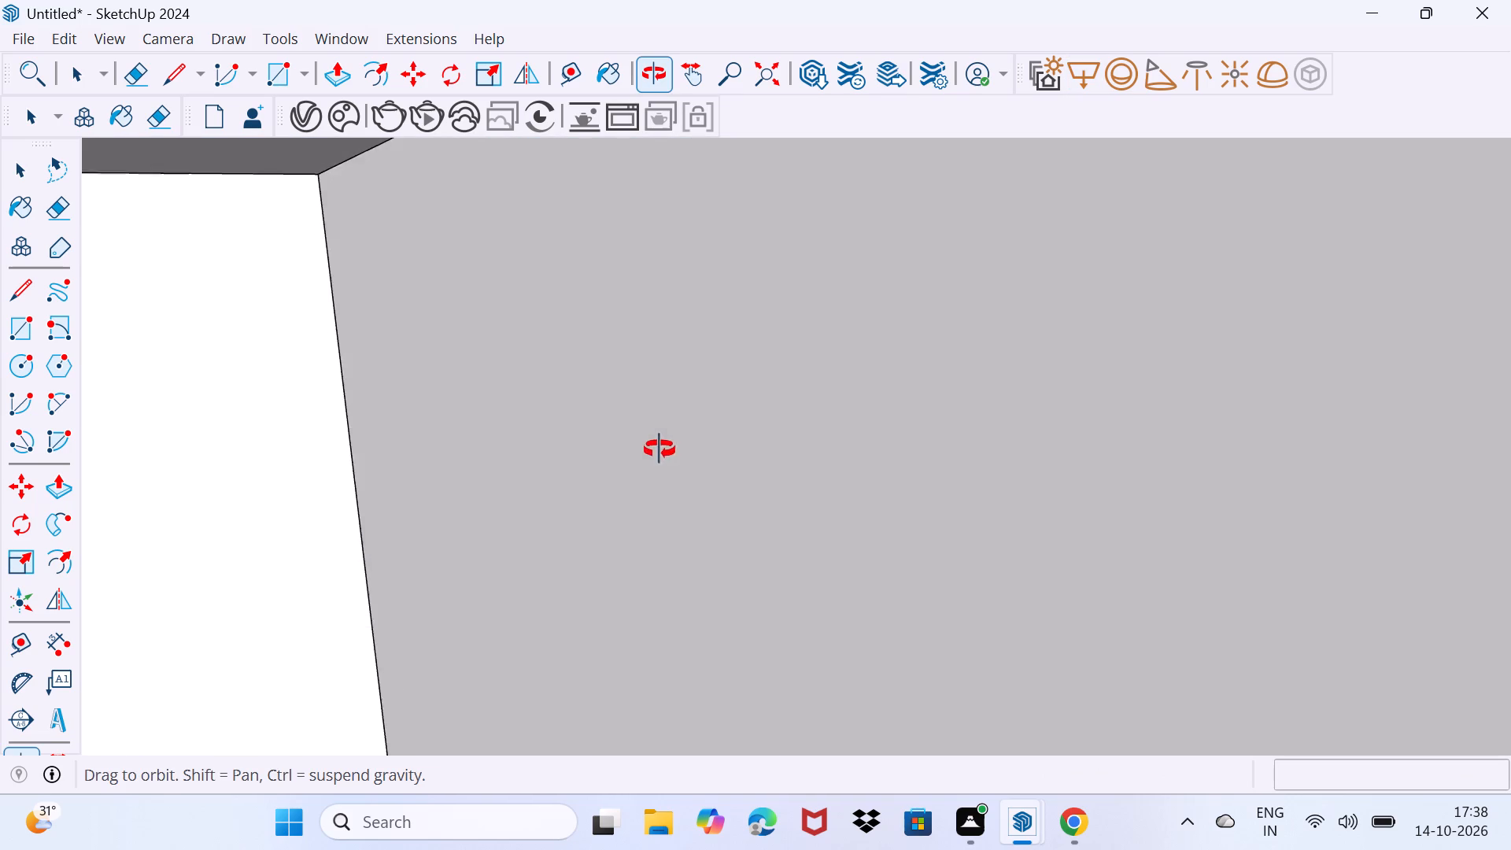
middle_click_drag(659, 449, 504, 491)
scroll(504, 491, "down", 7)
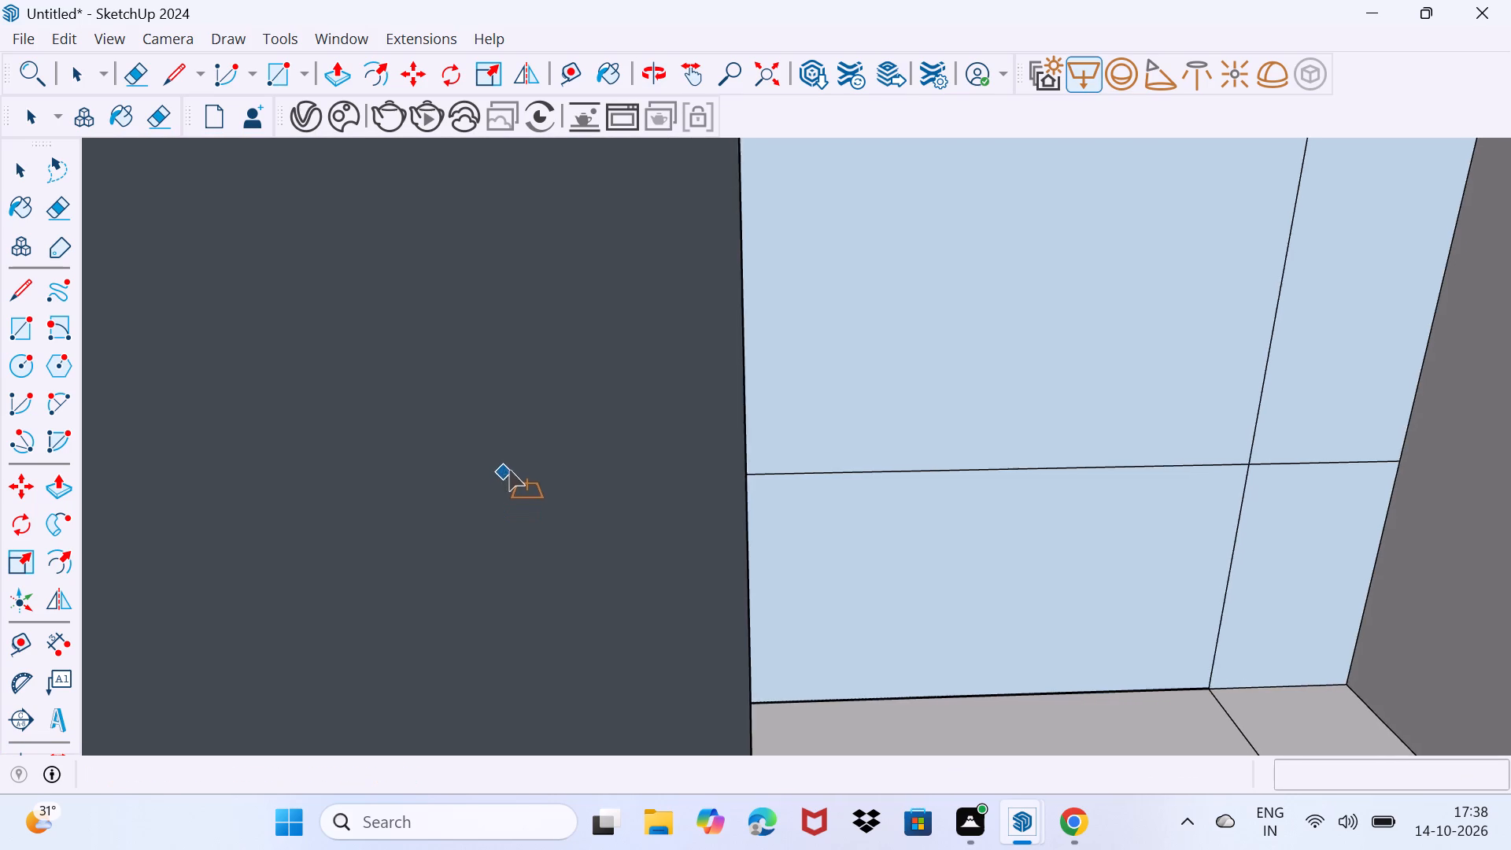
scroll(508, 469, "down", 4)
left_click(771, 77)
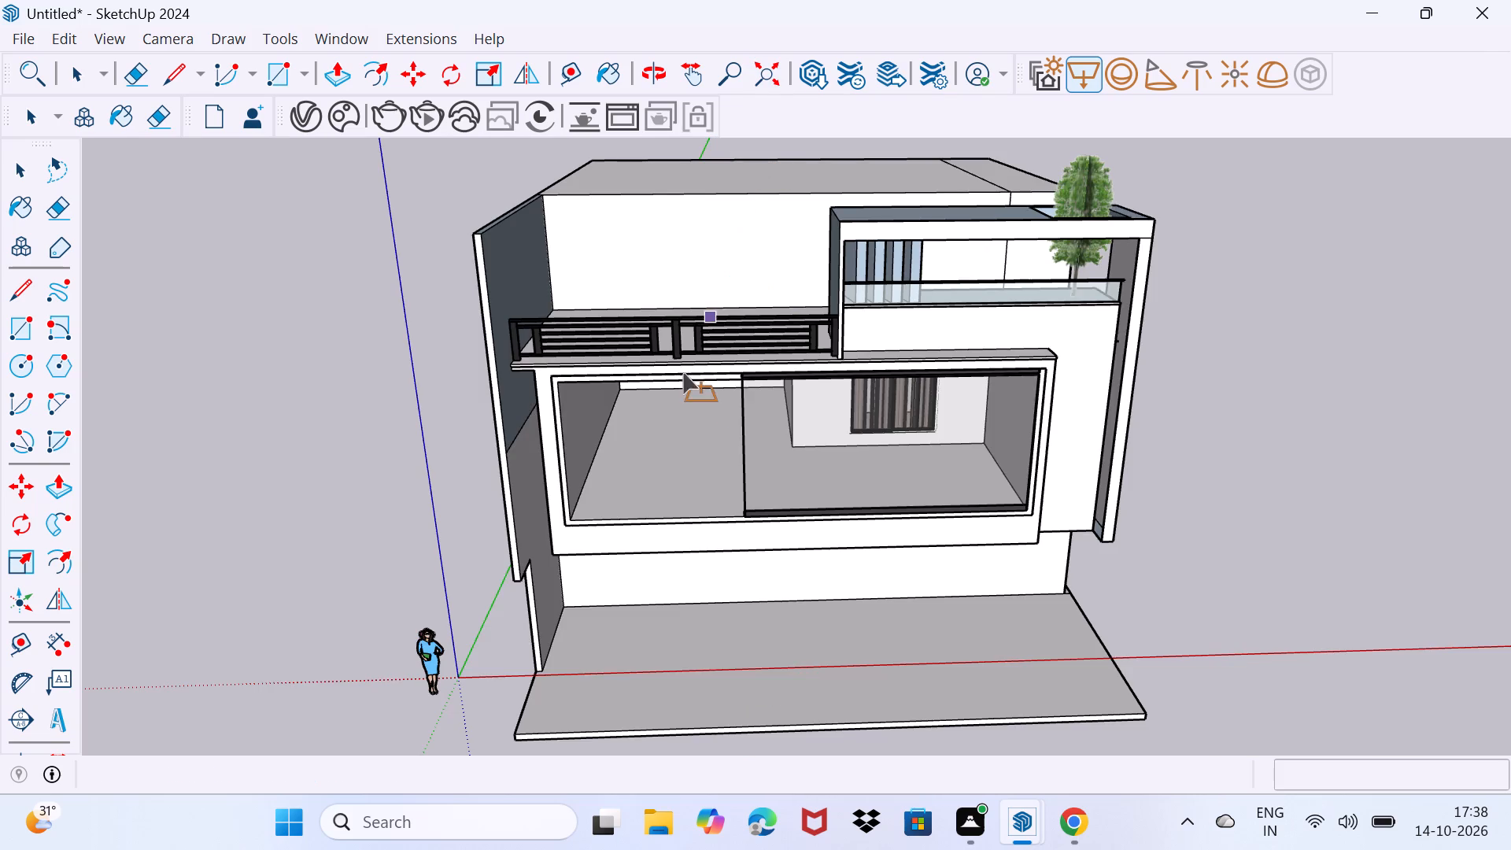
scroll(696, 419, "up", 5)
middle_click_drag(696, 413, 730, 381)
scroll(644, 375, "up", 10)
middle_click_drag(644, 342, 613, 476, "shift")
middle_click_drag(620, 473, 582, 505)
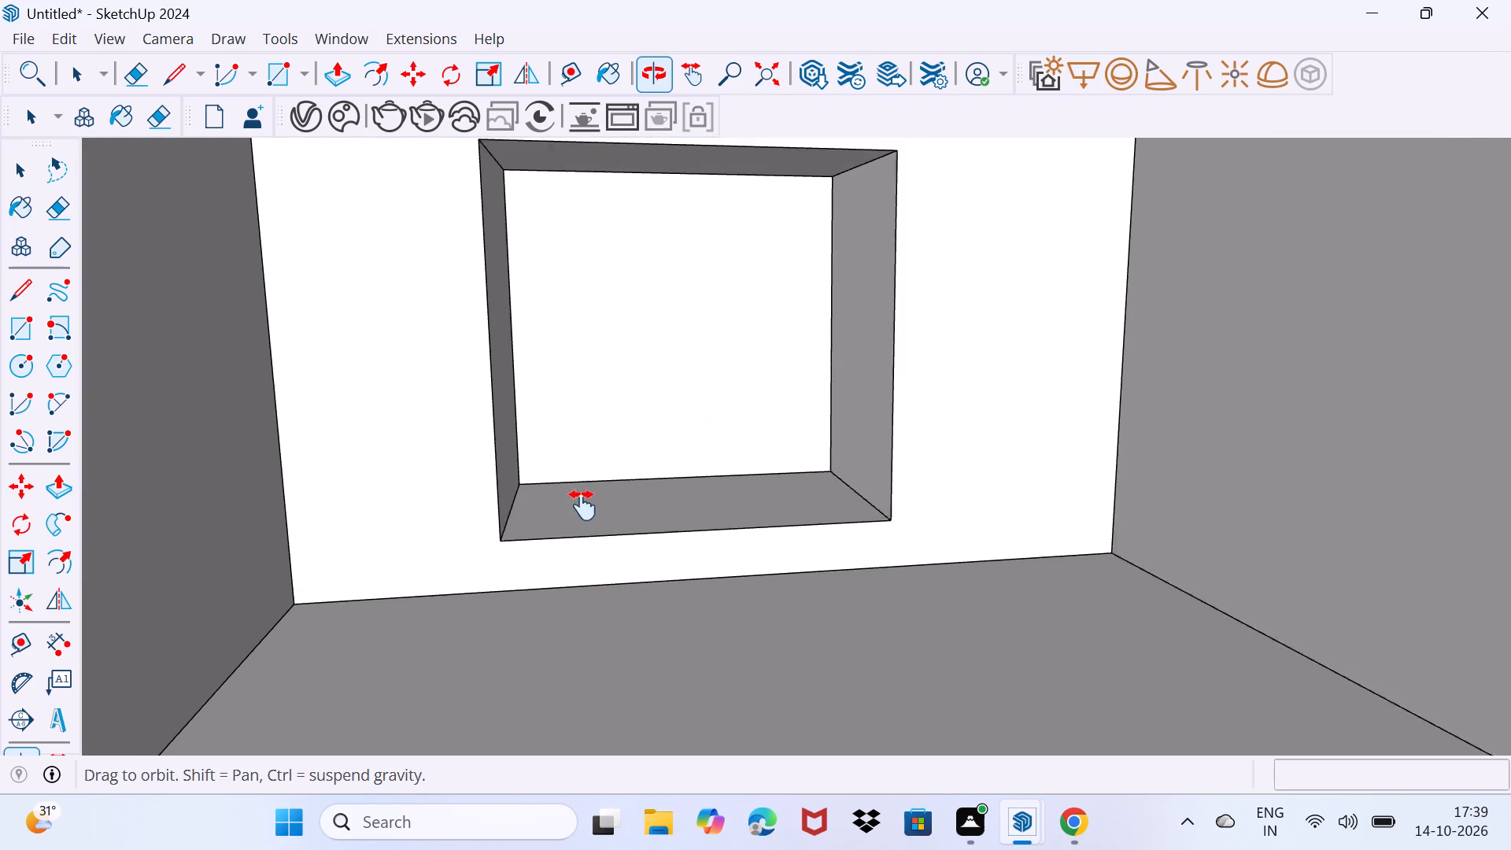
middle_click_drag(582, 505, 528, 568)
middle_click_drag(533, 564, 563, 486)
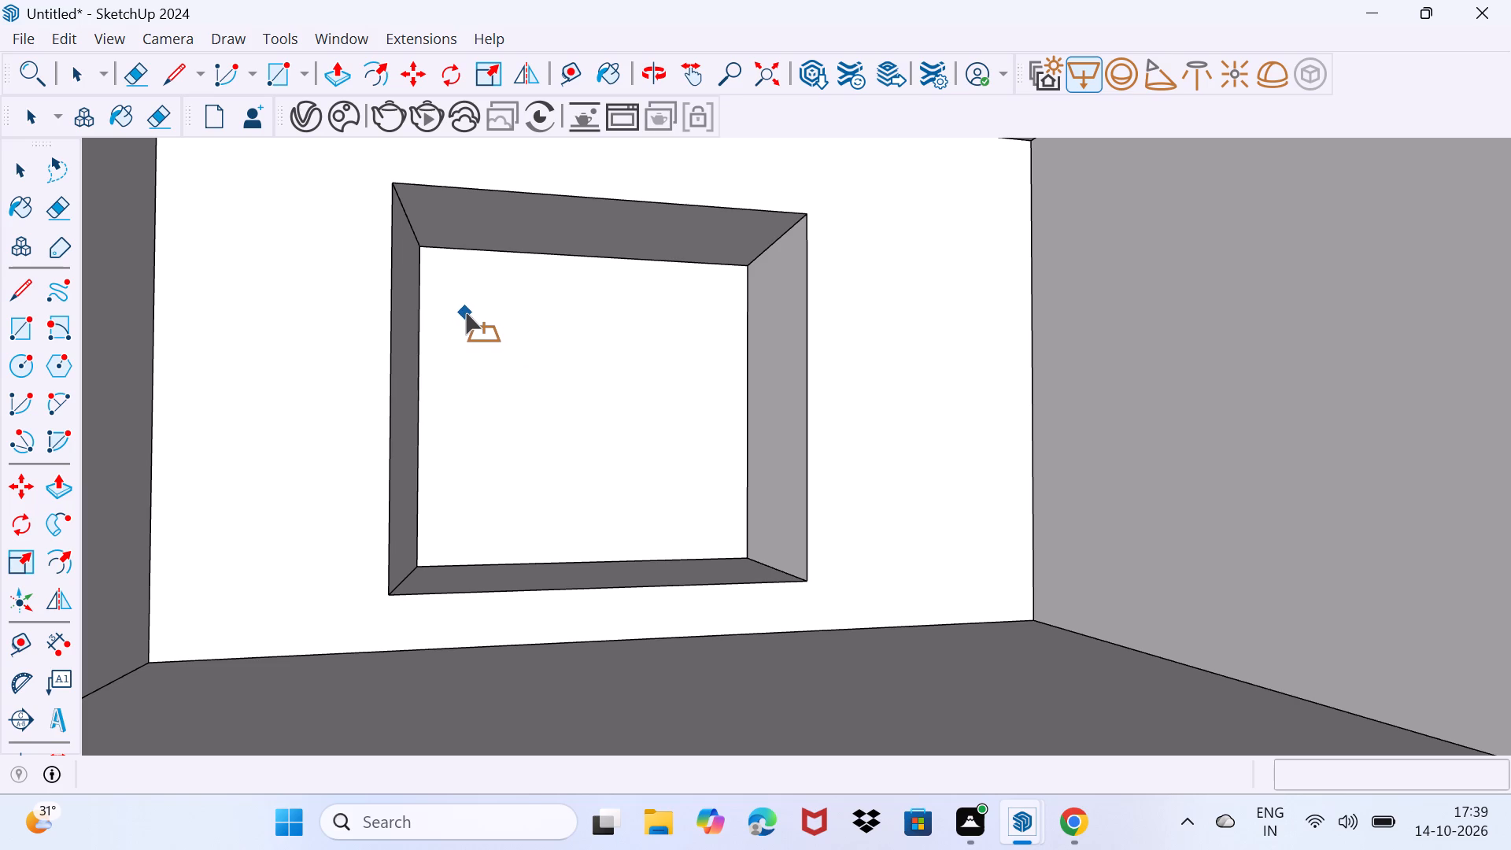
left_click(465, 312)
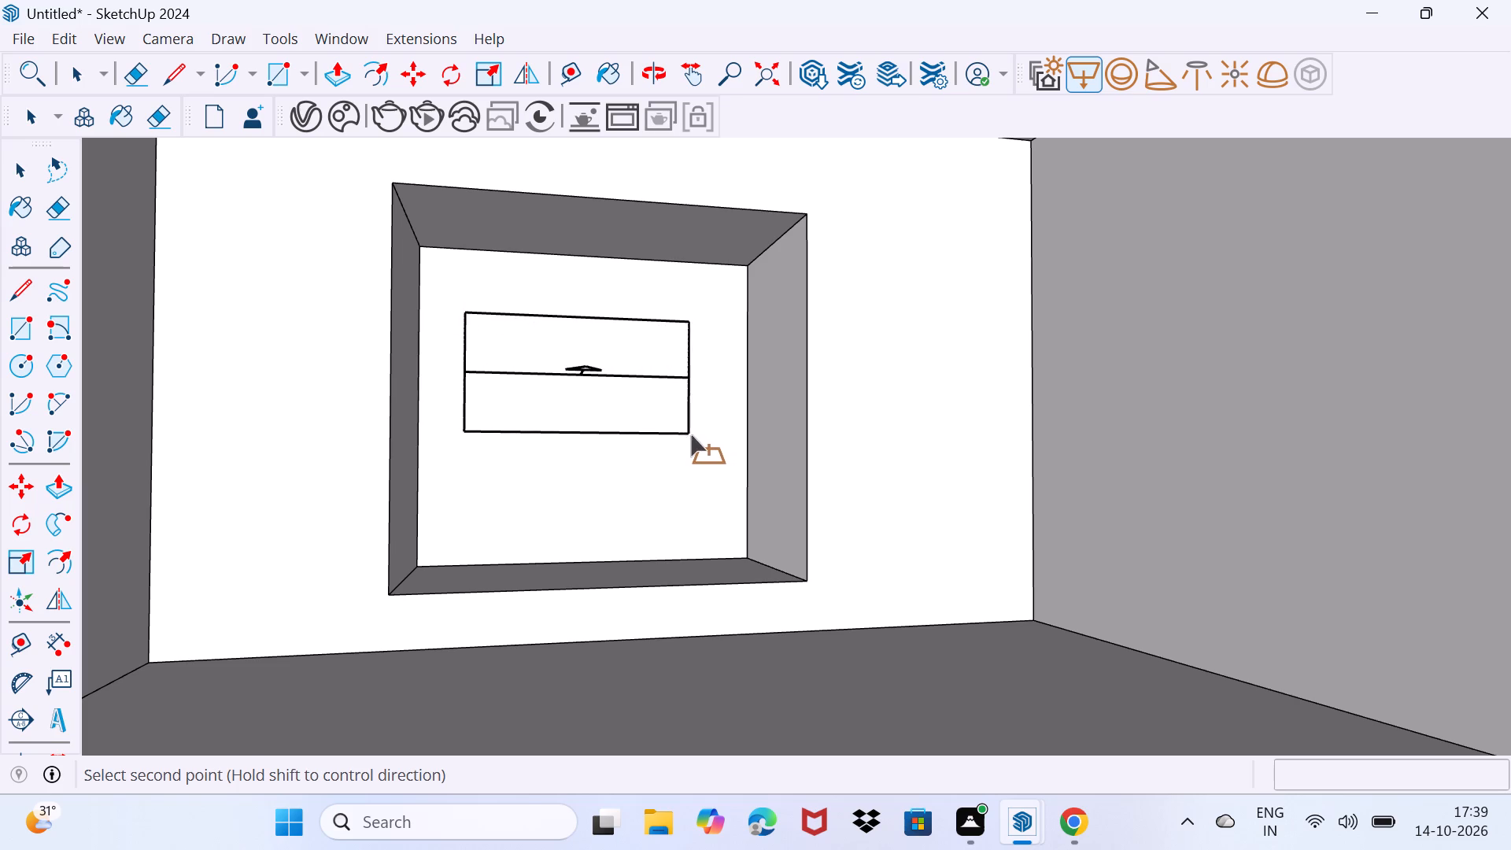
left_click(693, 434)
middle_click_drag(587, 366, 587, 419)
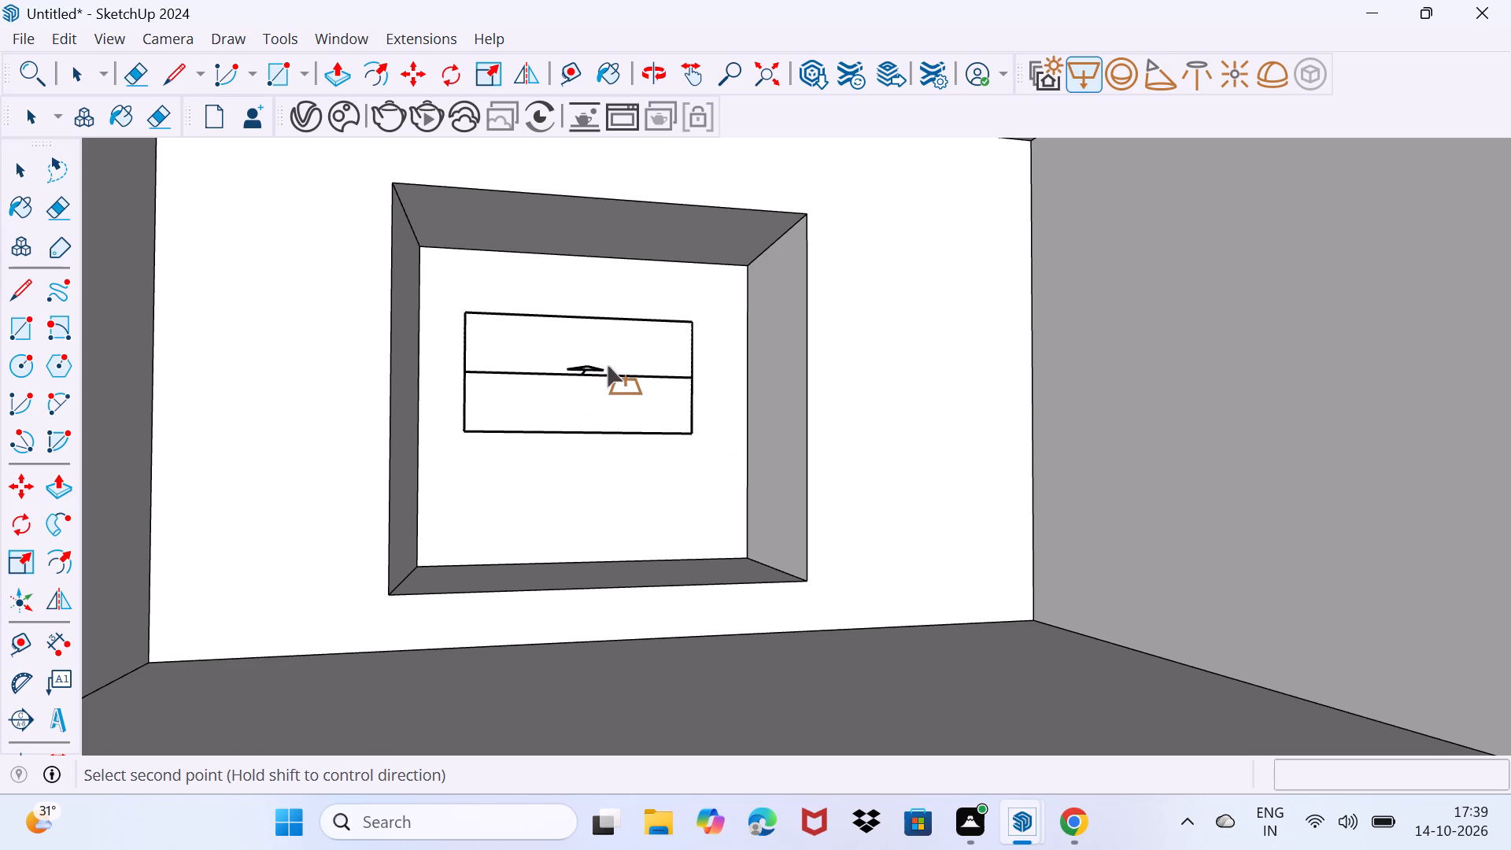
scroll(592, 359, "up", 3)
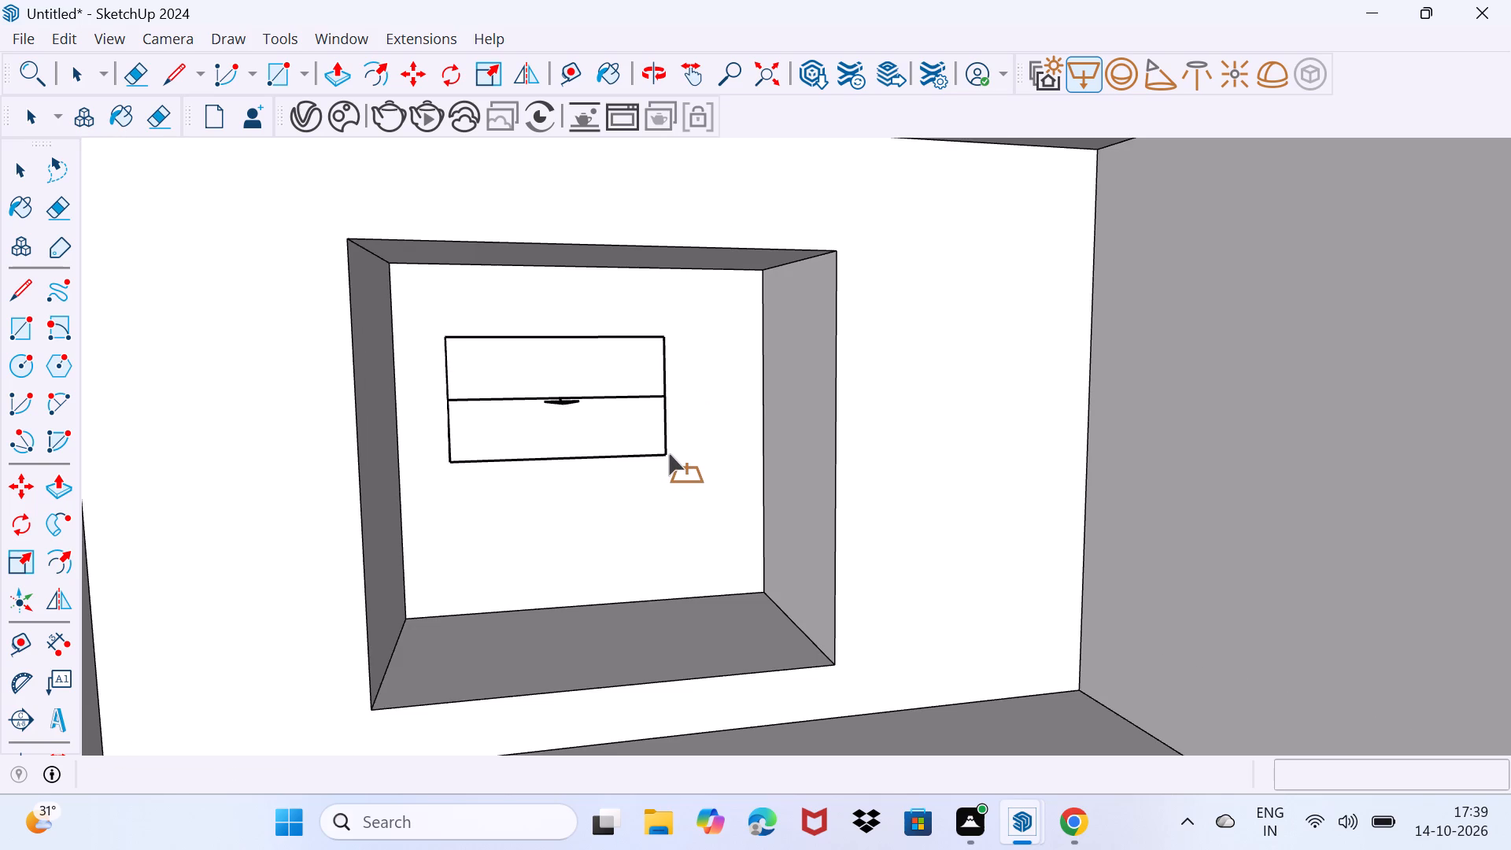
left_click(671, 453)
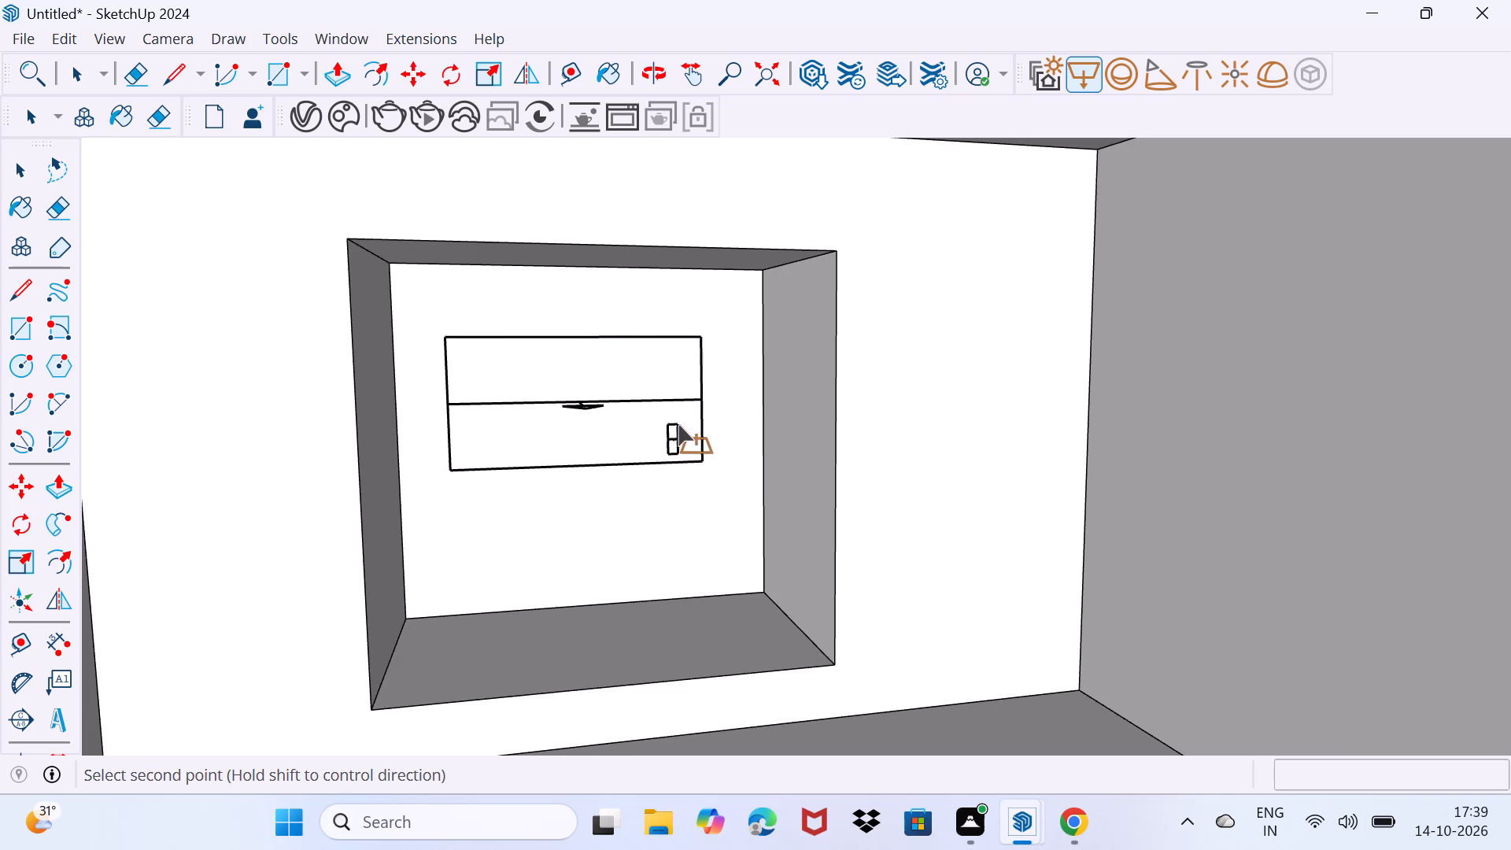
key("space")
Scale the rectangle light to about 0.94 along red and 0.89 along green, and shrink it uniformly by about 0.88.
left_click_drag(657, 471, 671, 453)
scroll(581, 431, "up", 2)
left_click_drag(579, 451, 600, 408)
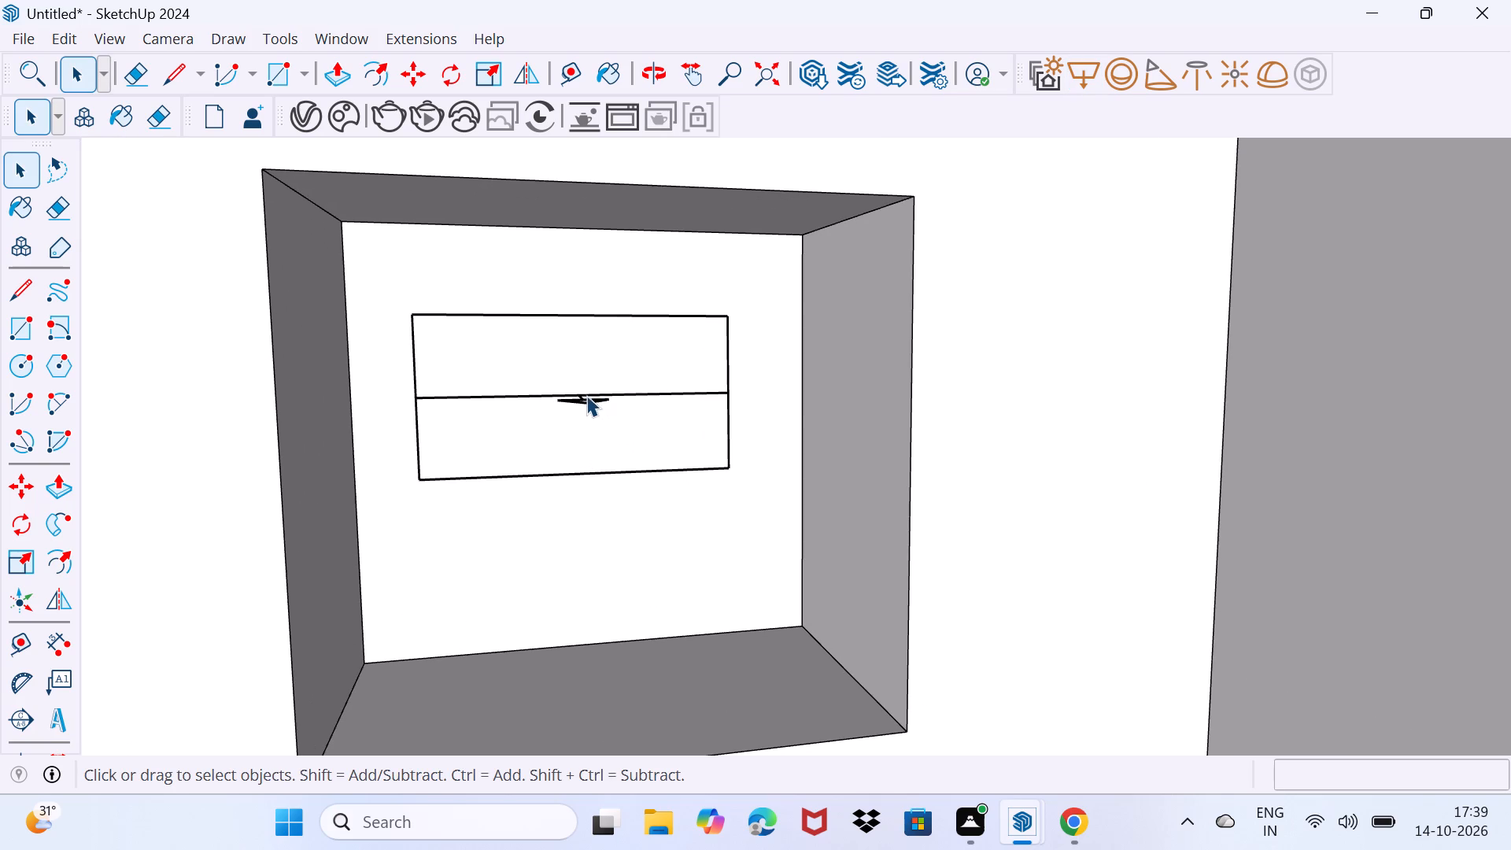
left_click(586, 400)
middle_click_drag(590, 398, 593, 464)
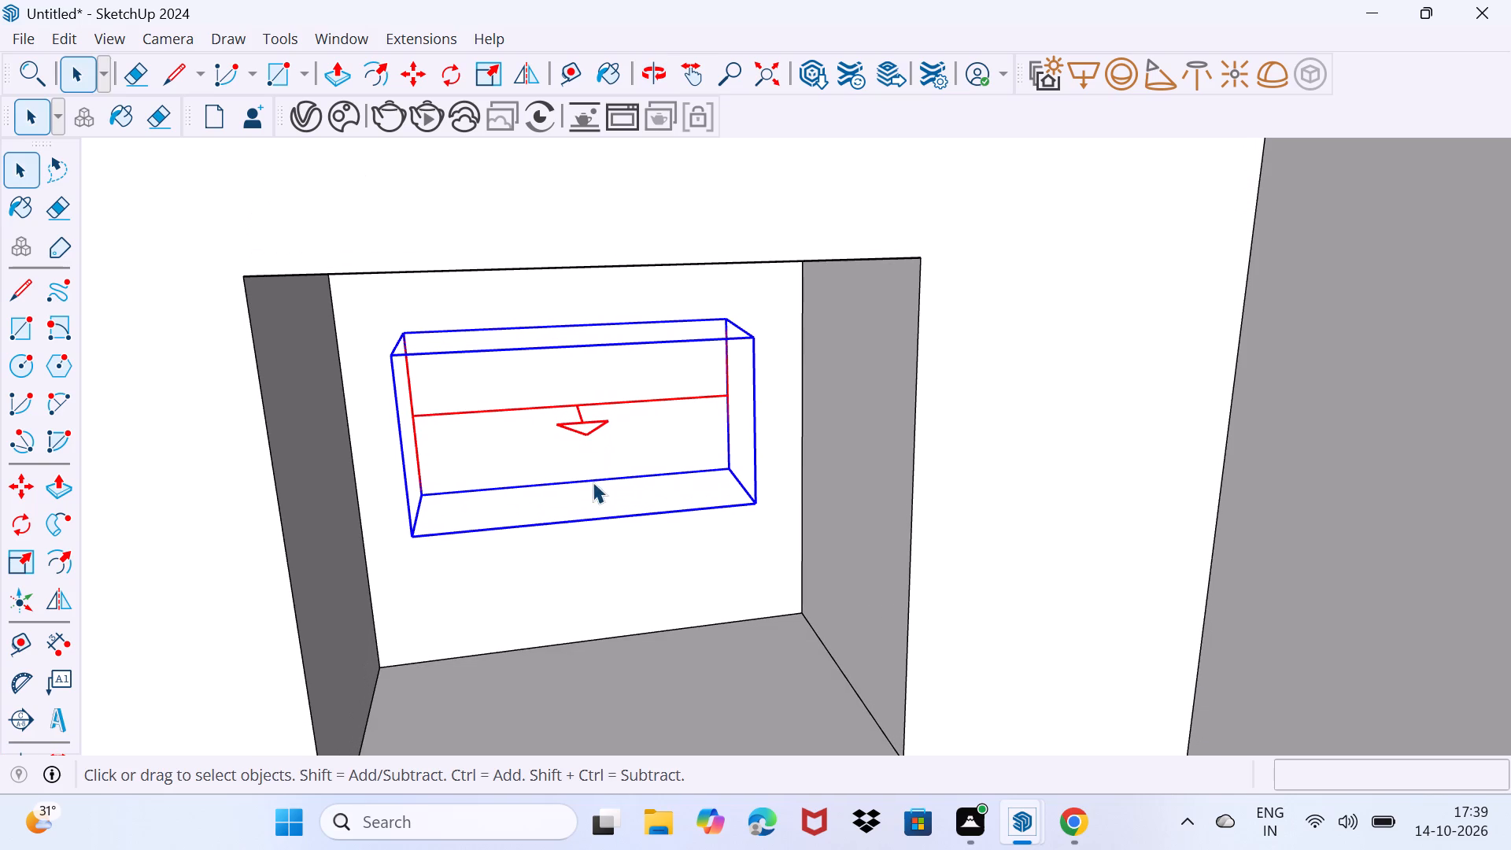
key("s")
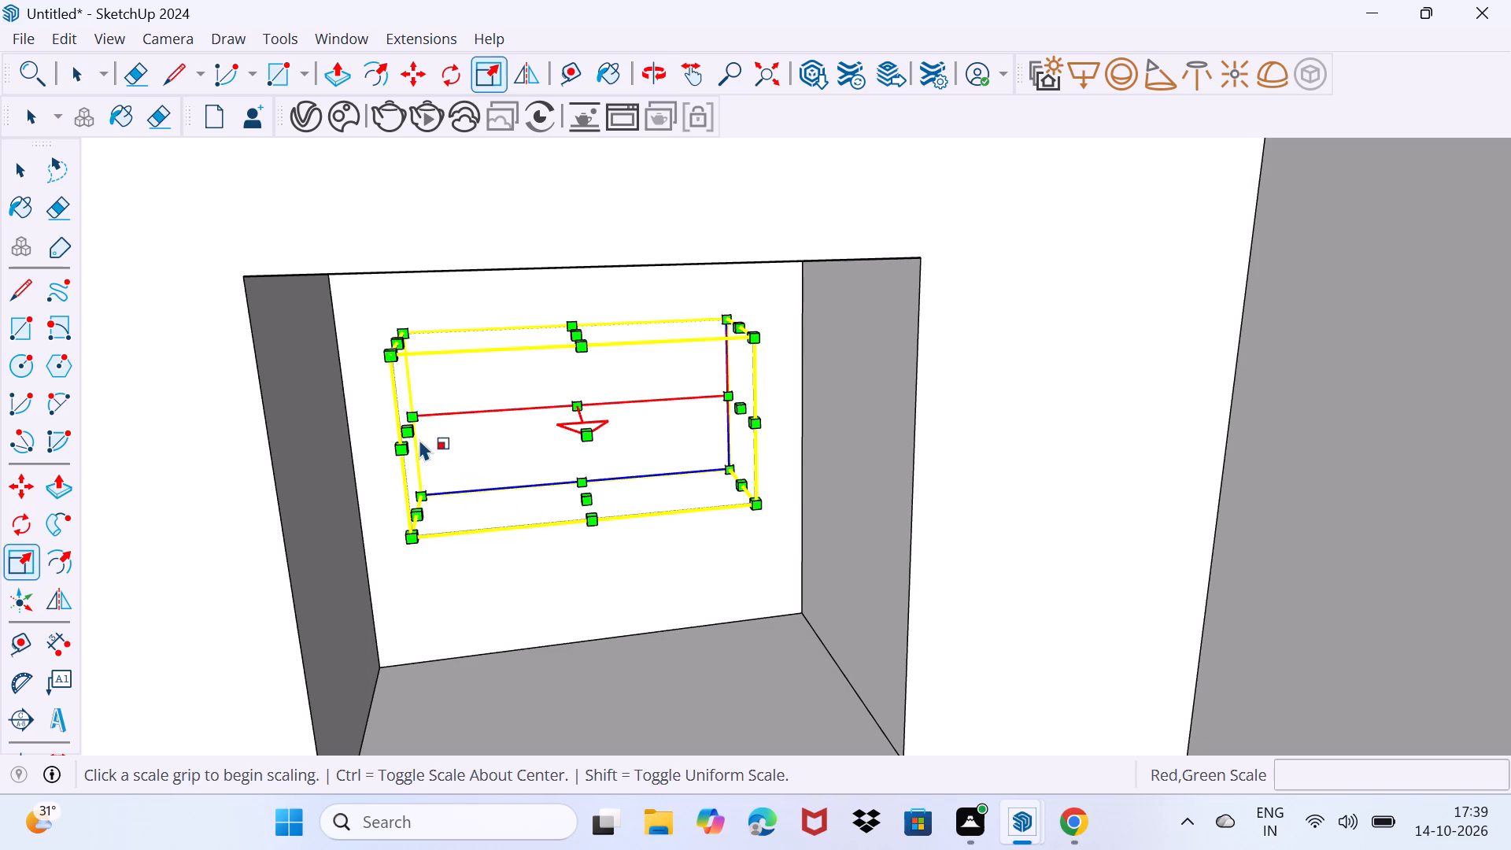
left_click_drag(413, 439, 431, 438)
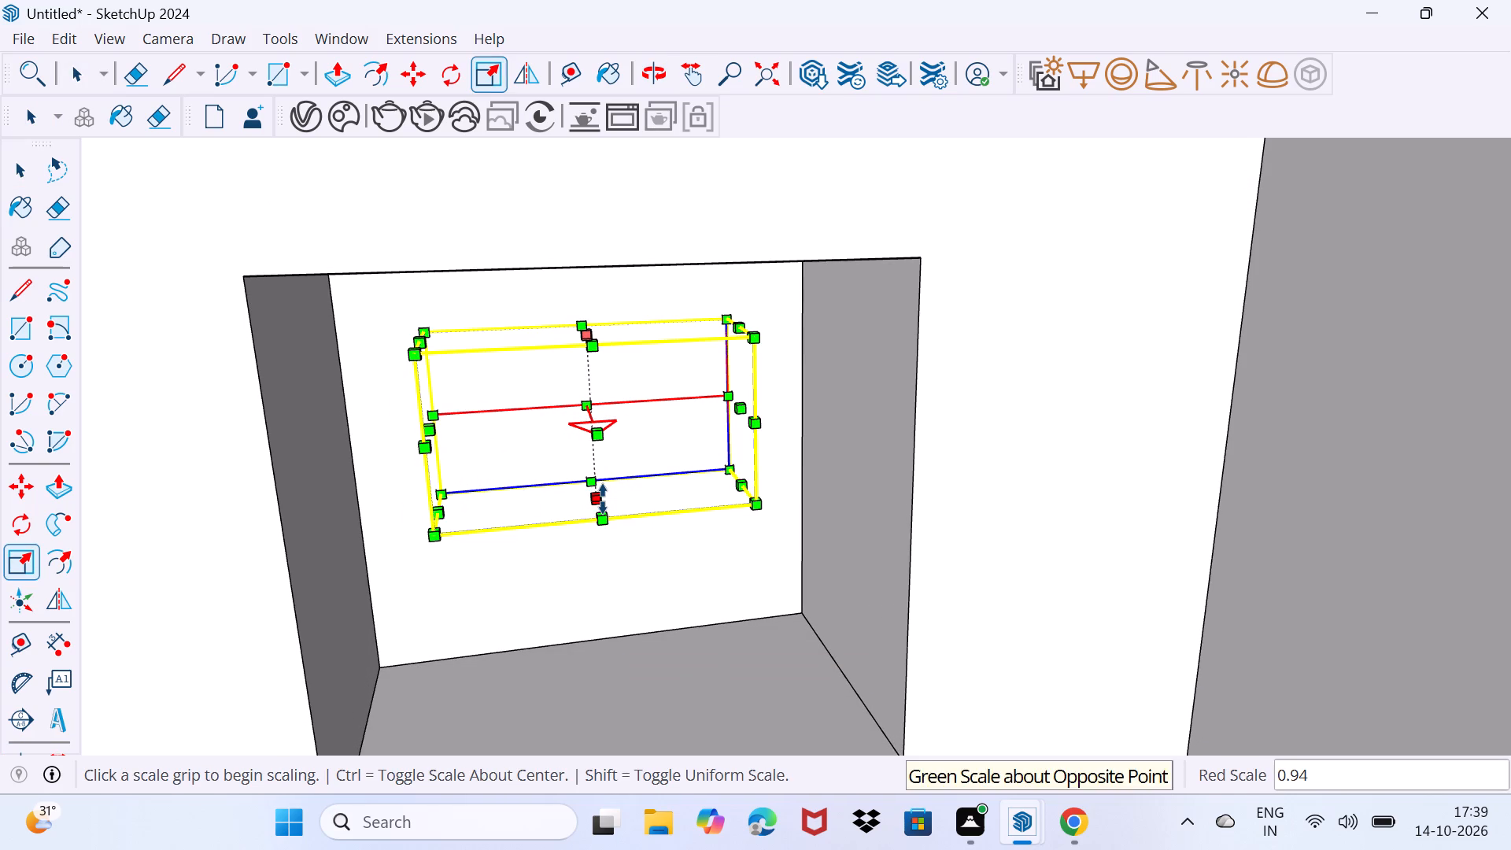
left_click_drag(603, 499, 602, 481)
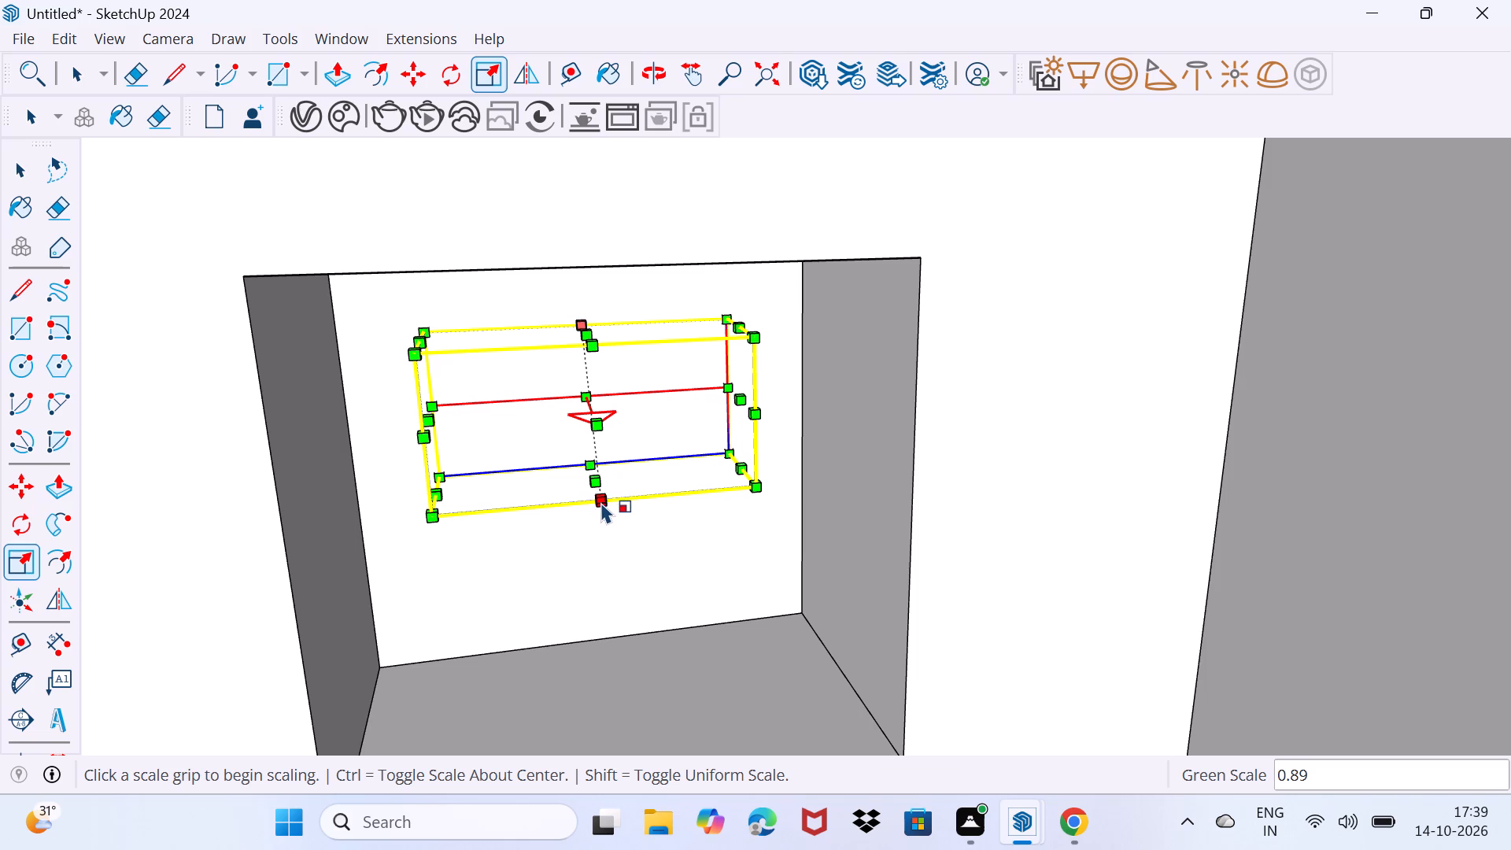
left_click_drag(414, 353, 459, 384)
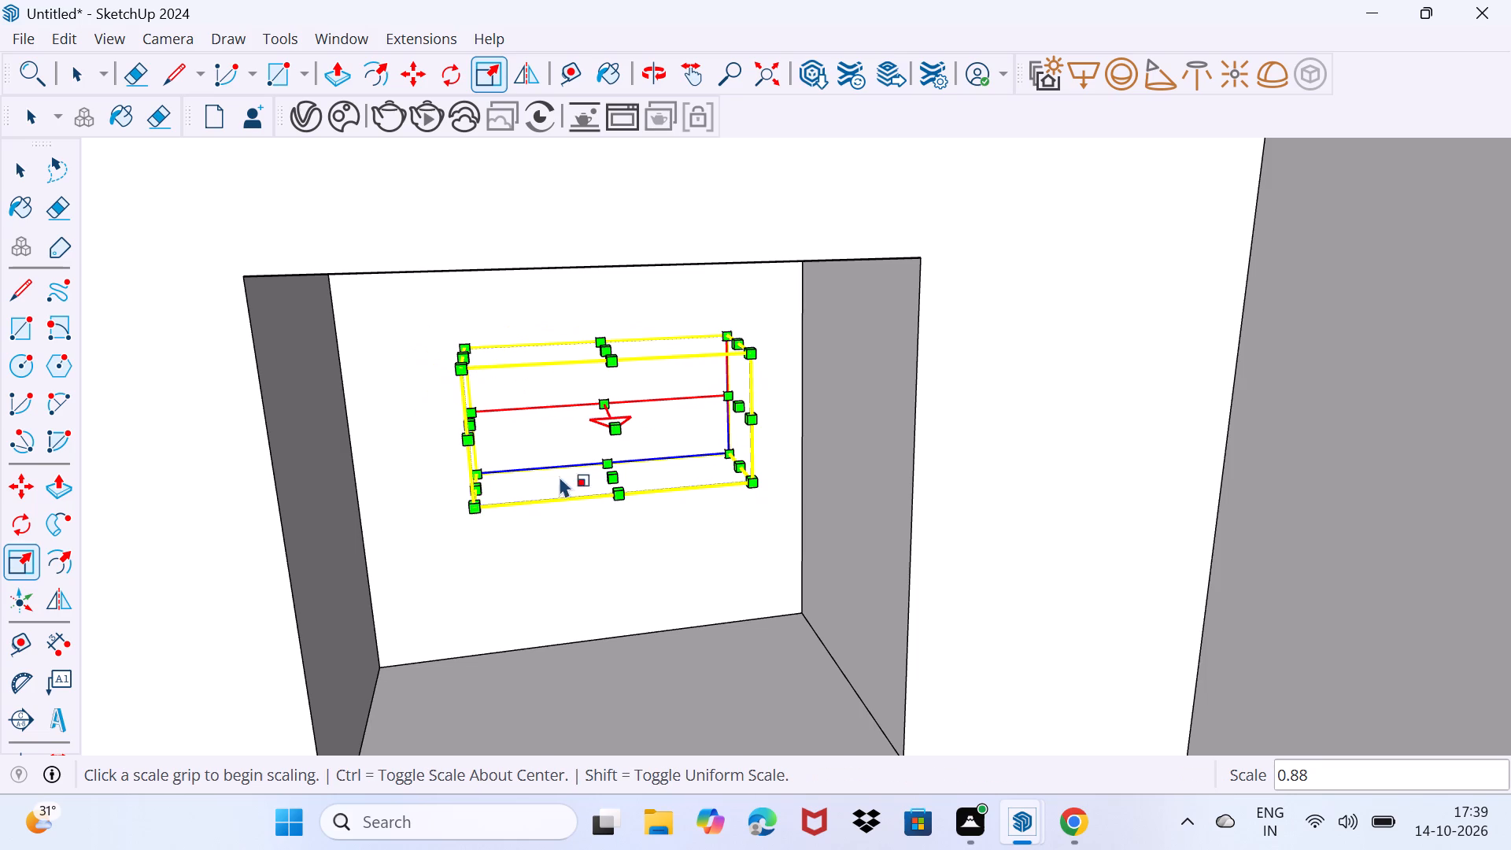
left_click_drag(578, 516, 597, 507)
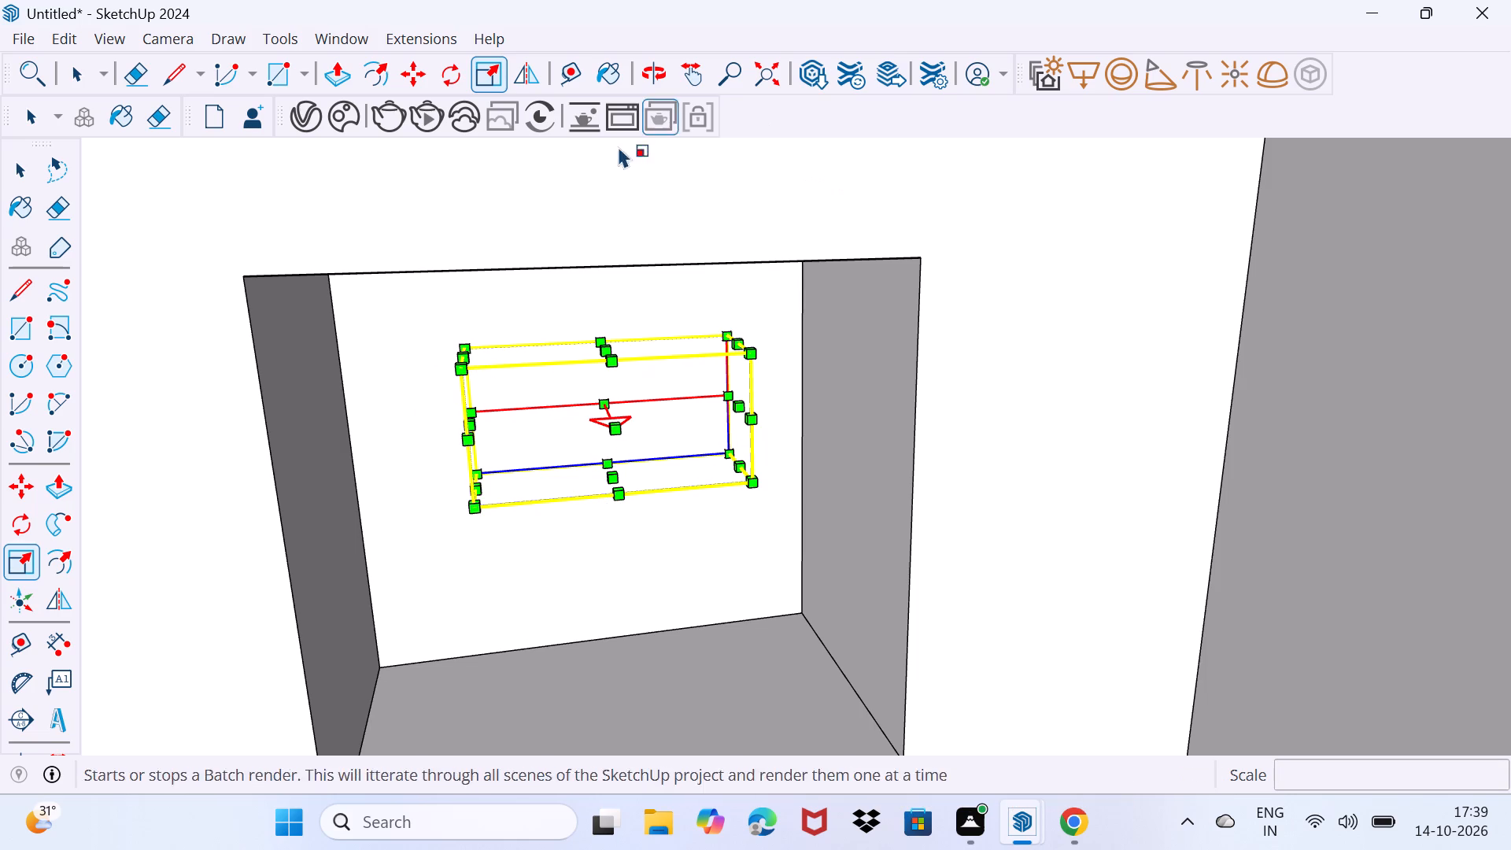
Set the colour of the selected V-Ray rectangle light to yellow, about R 0.972, G 0.943, B 0.14.
left_click(304, 110)
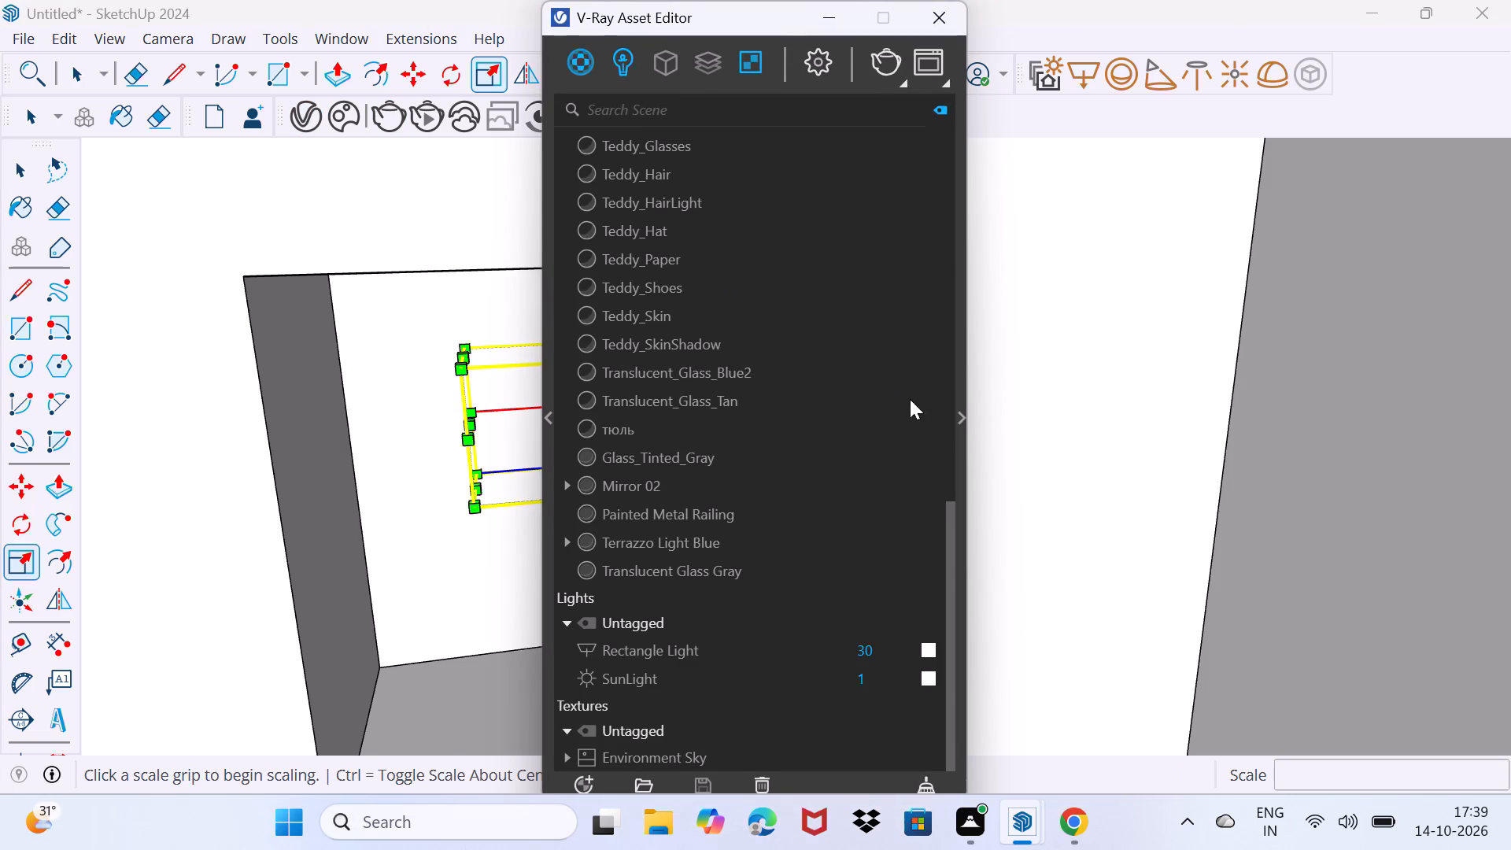
left_click(962, 413)
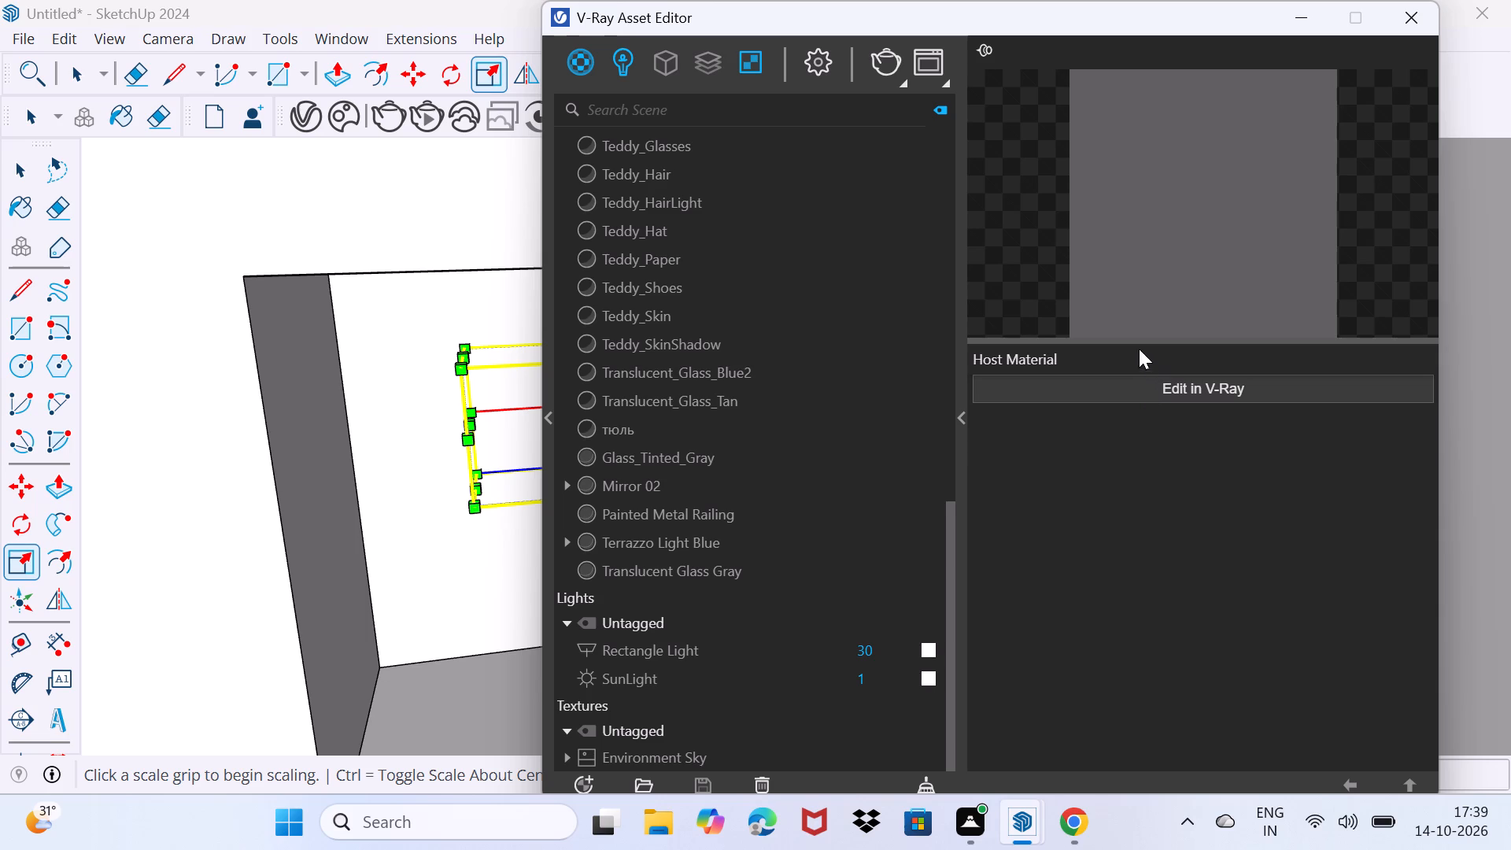
left_click(488, 406)
key("space")
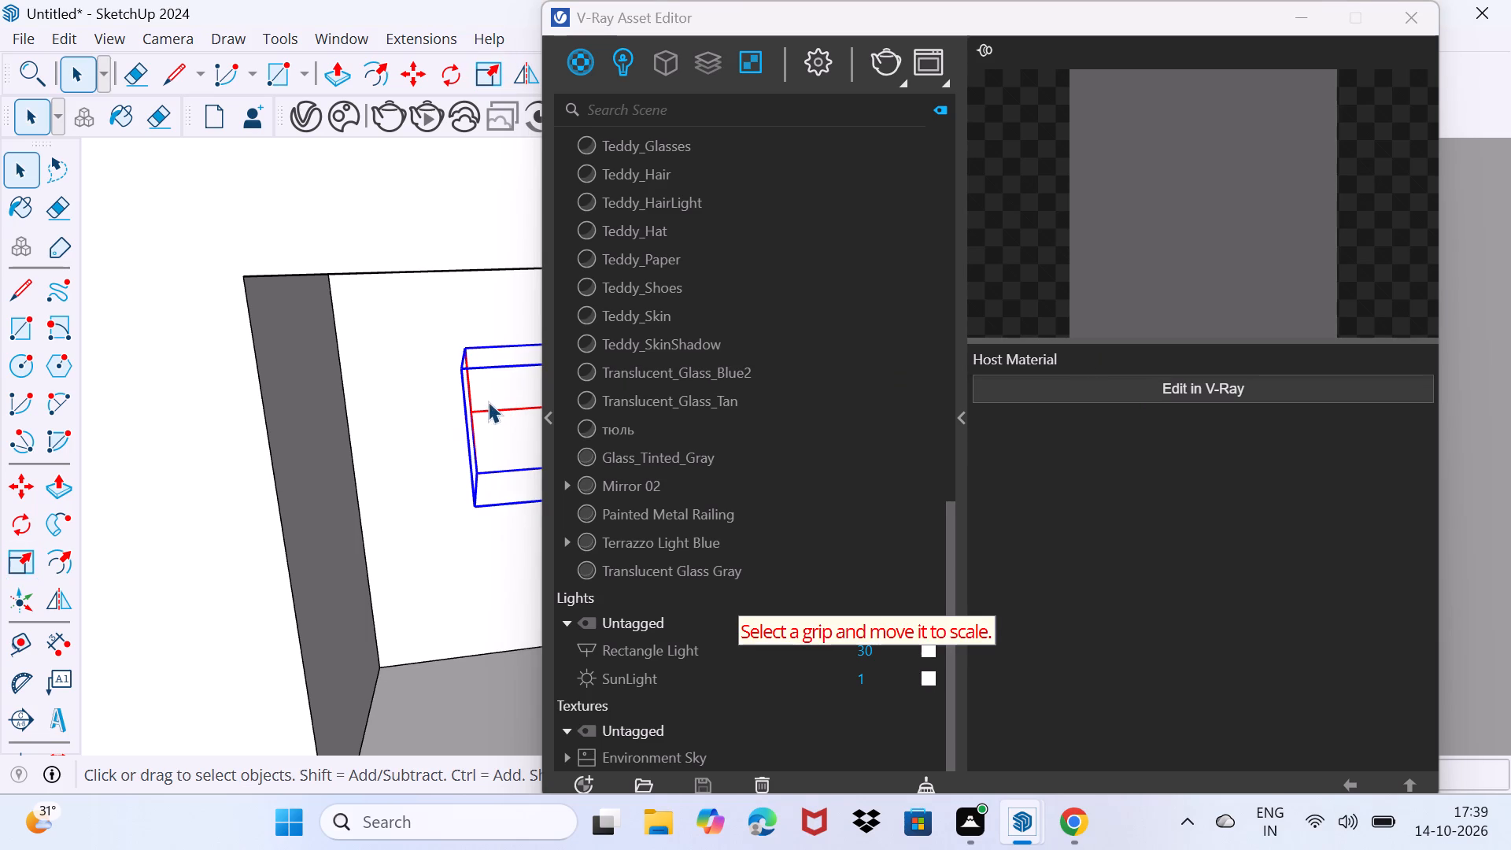
left_click(483, 415)
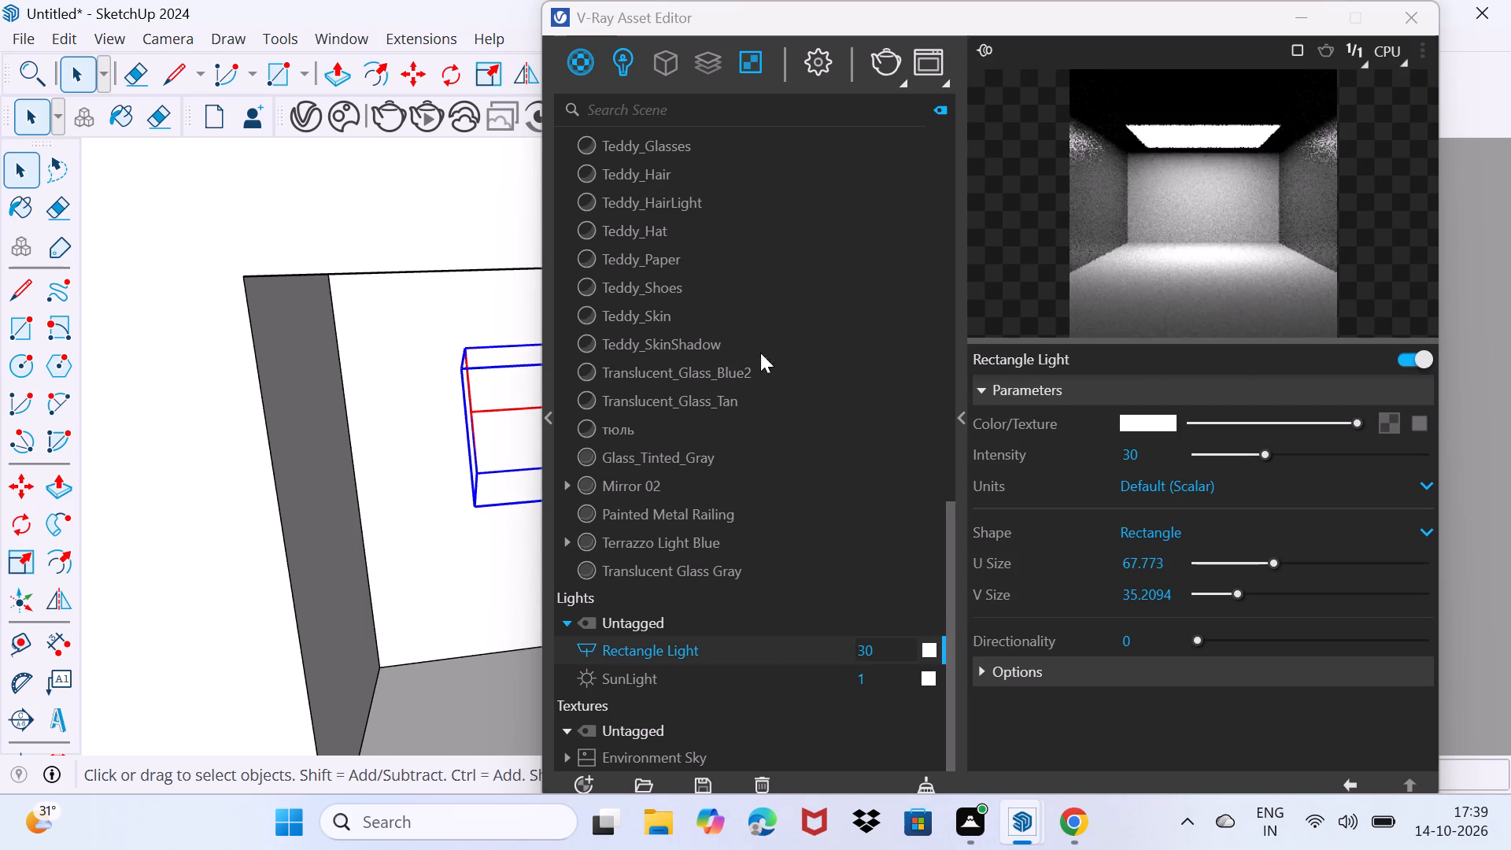
left_click(1148, 422)
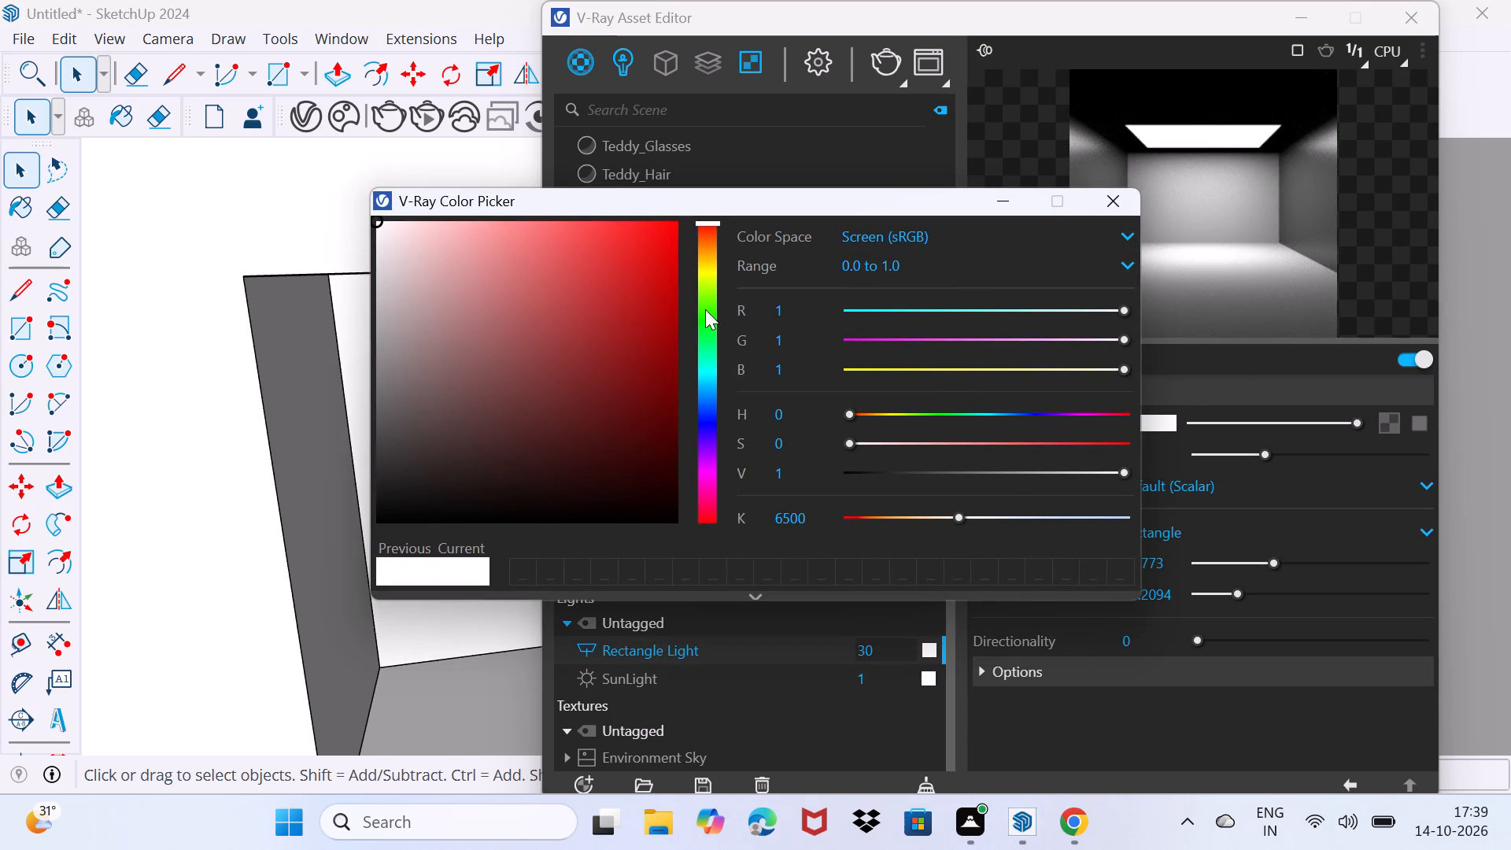
left_click(710, 271)
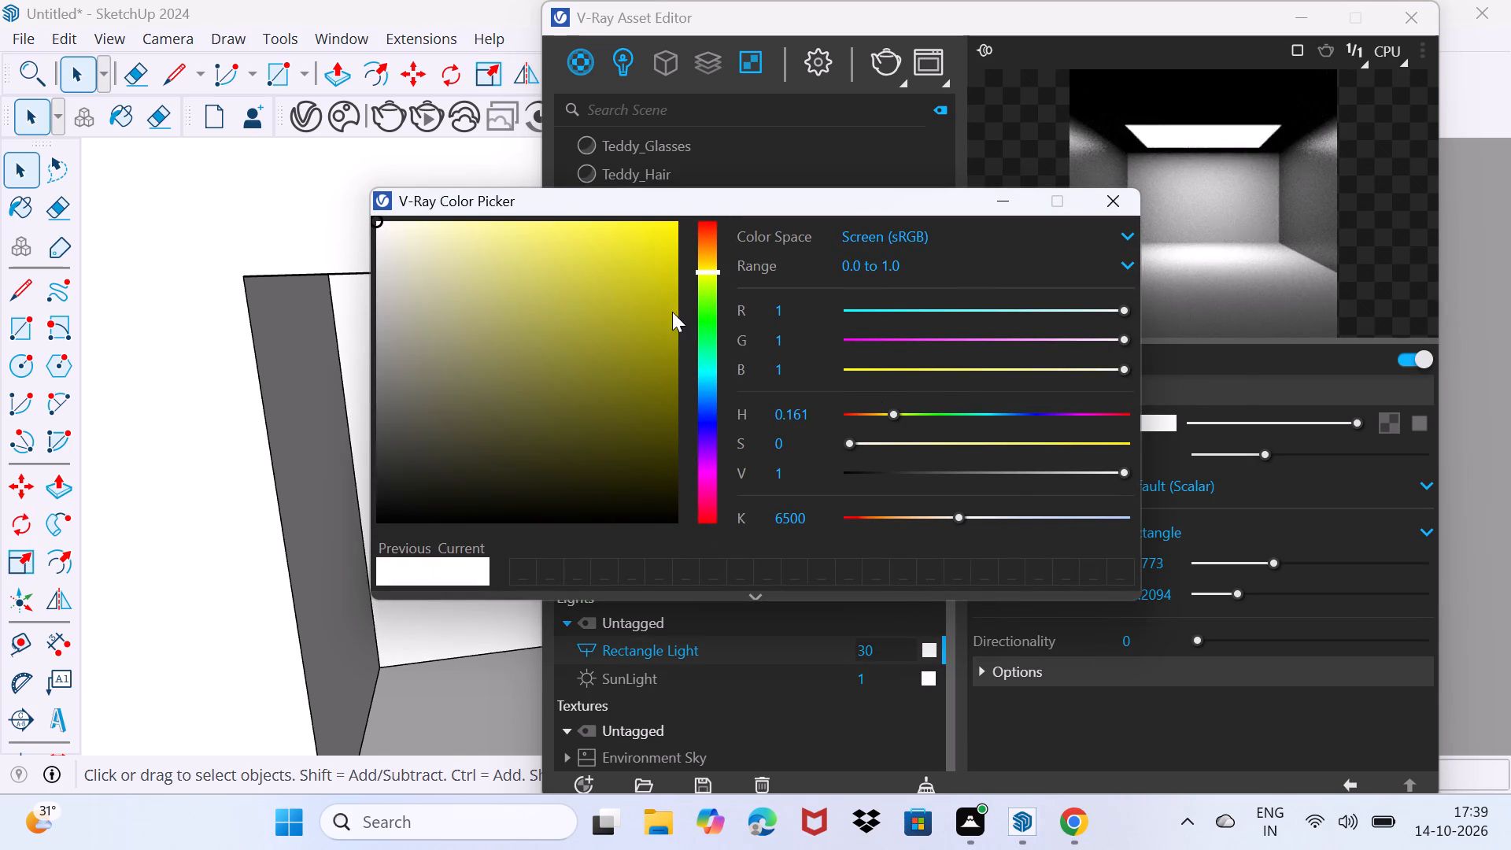
left_click(660, 227)
left_click_drag(663, 227, 658, 258)
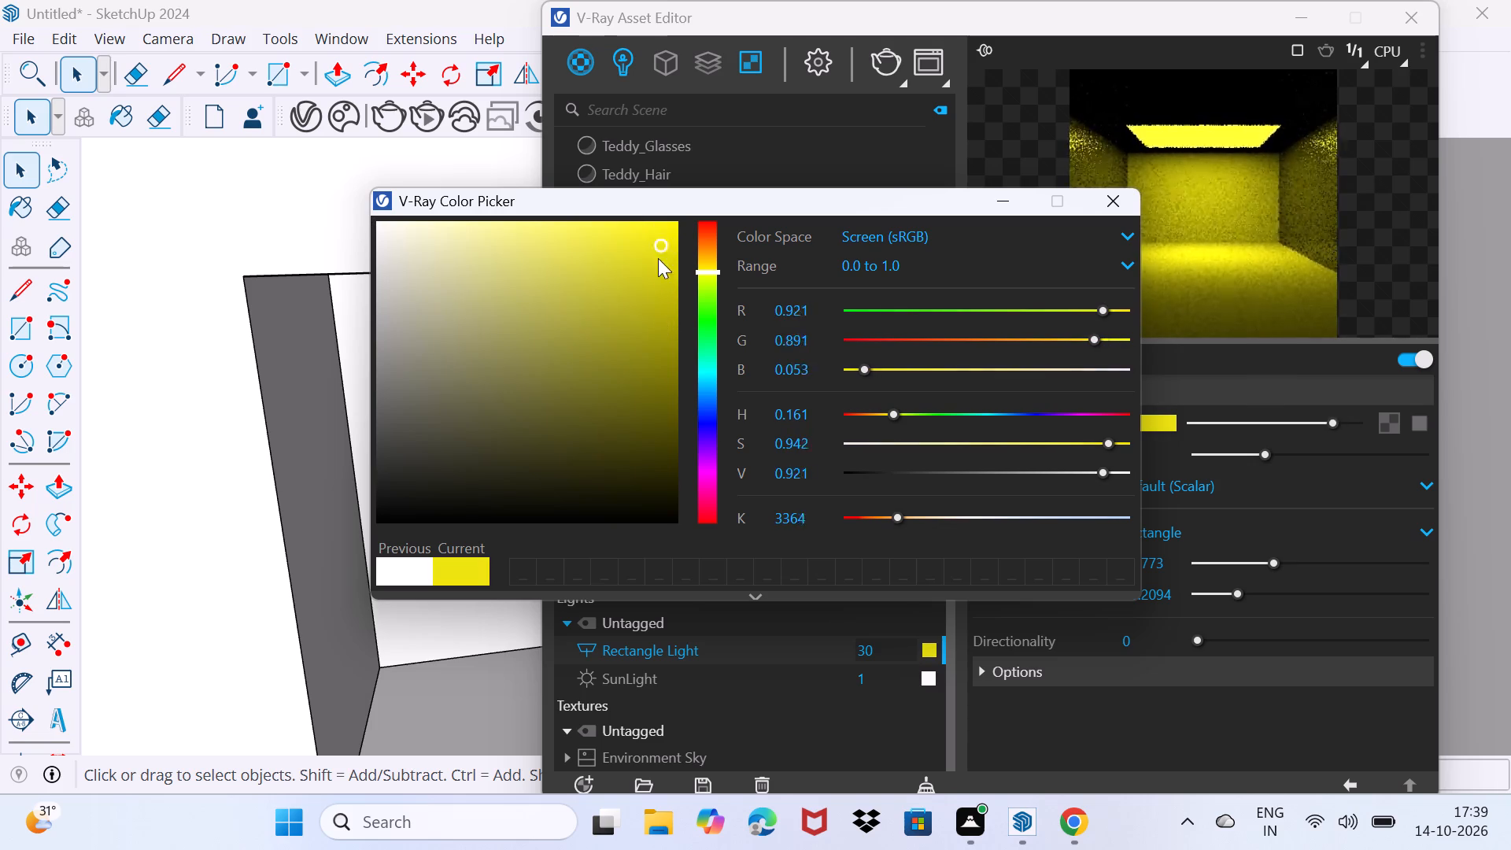
left_click_drag(658, 258, 640, 328)
left_click_drag(640, 328, 557, 246)
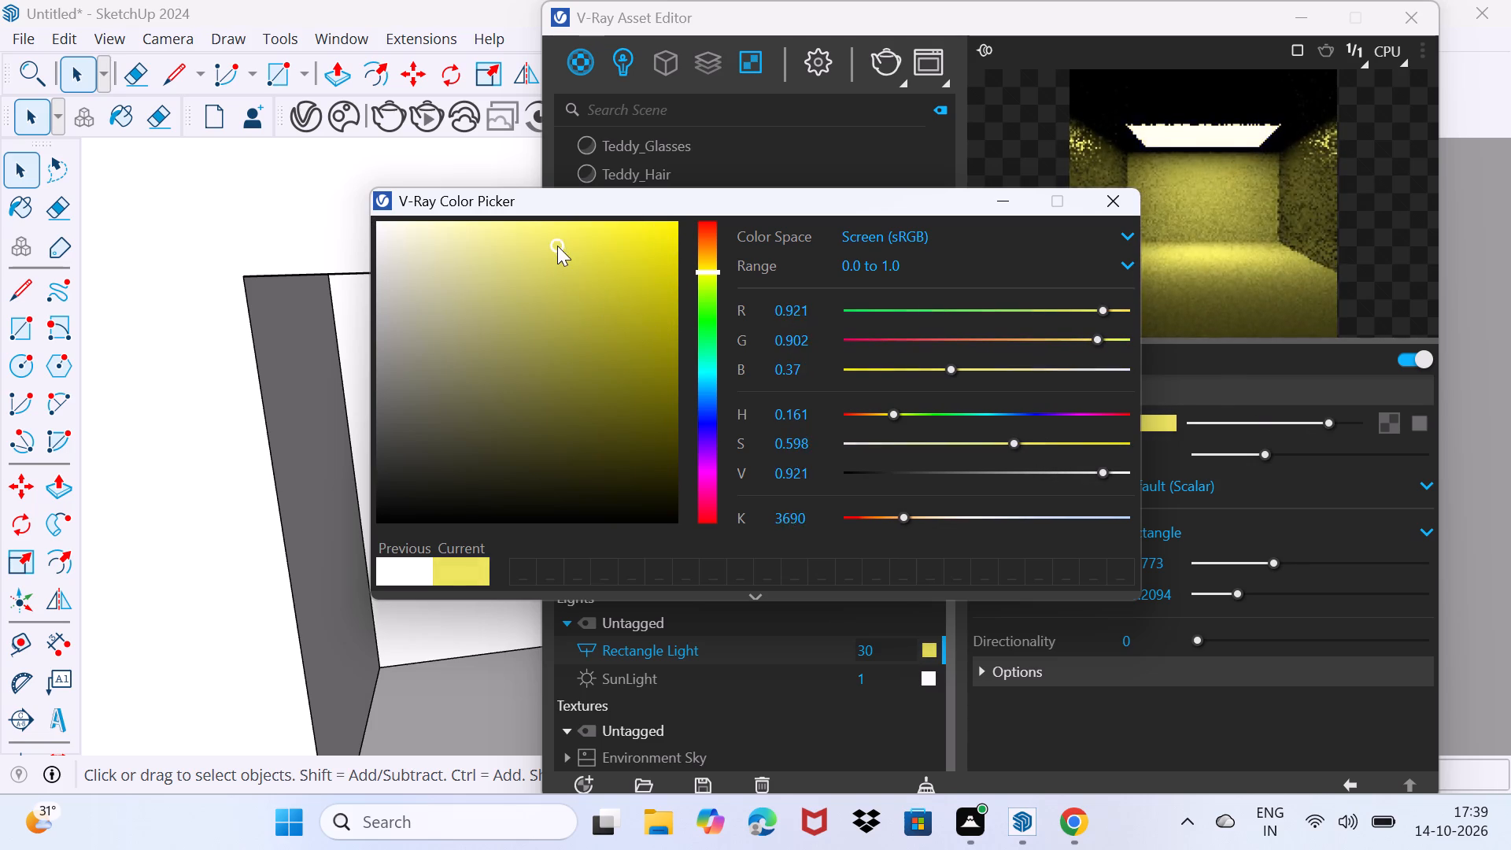
left_click_drag(557, 246, 635, 231)
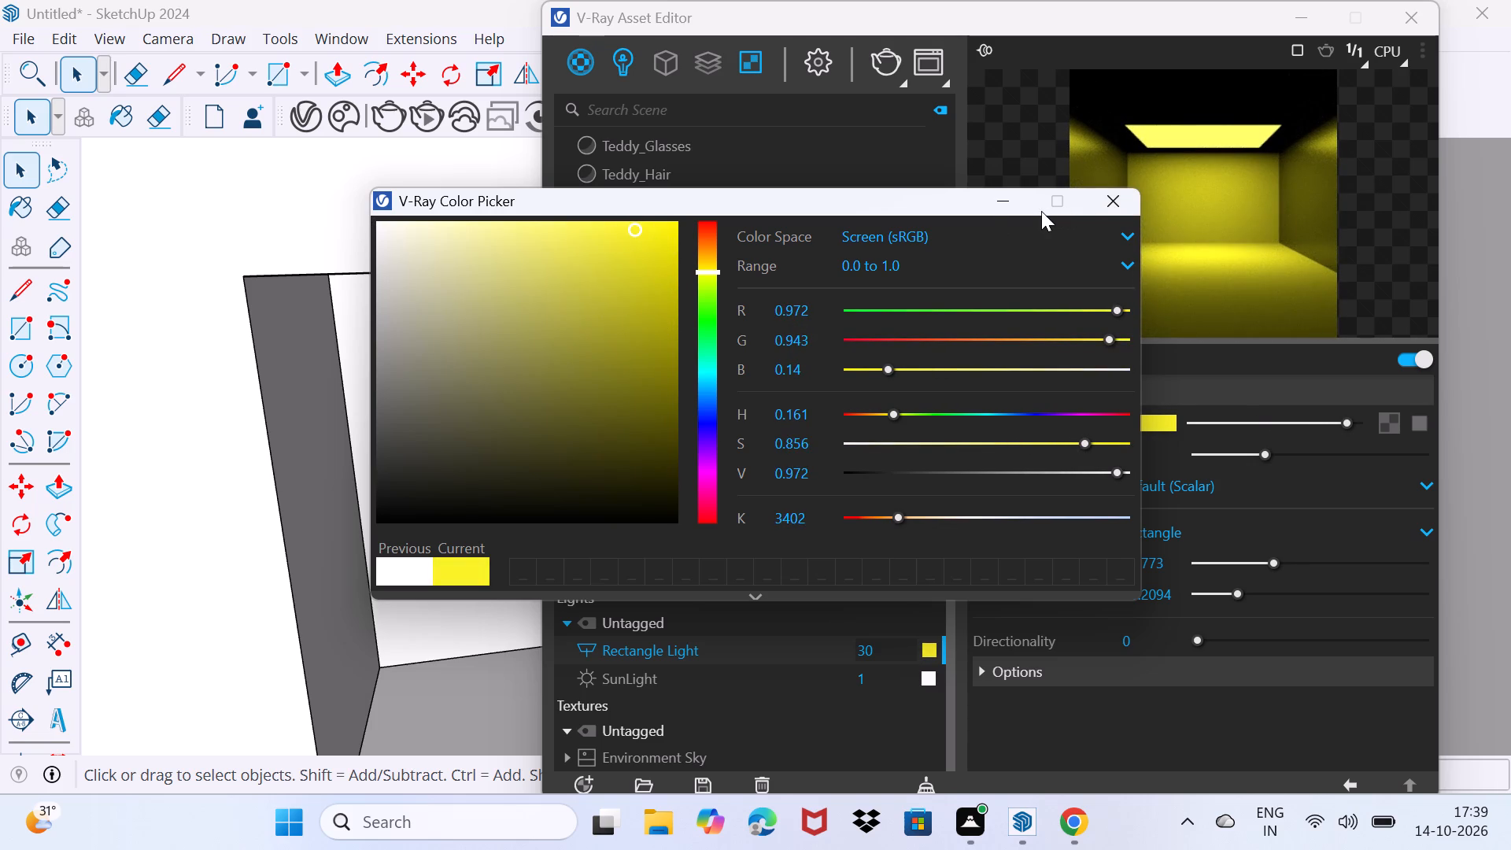
left_click(996, 195)
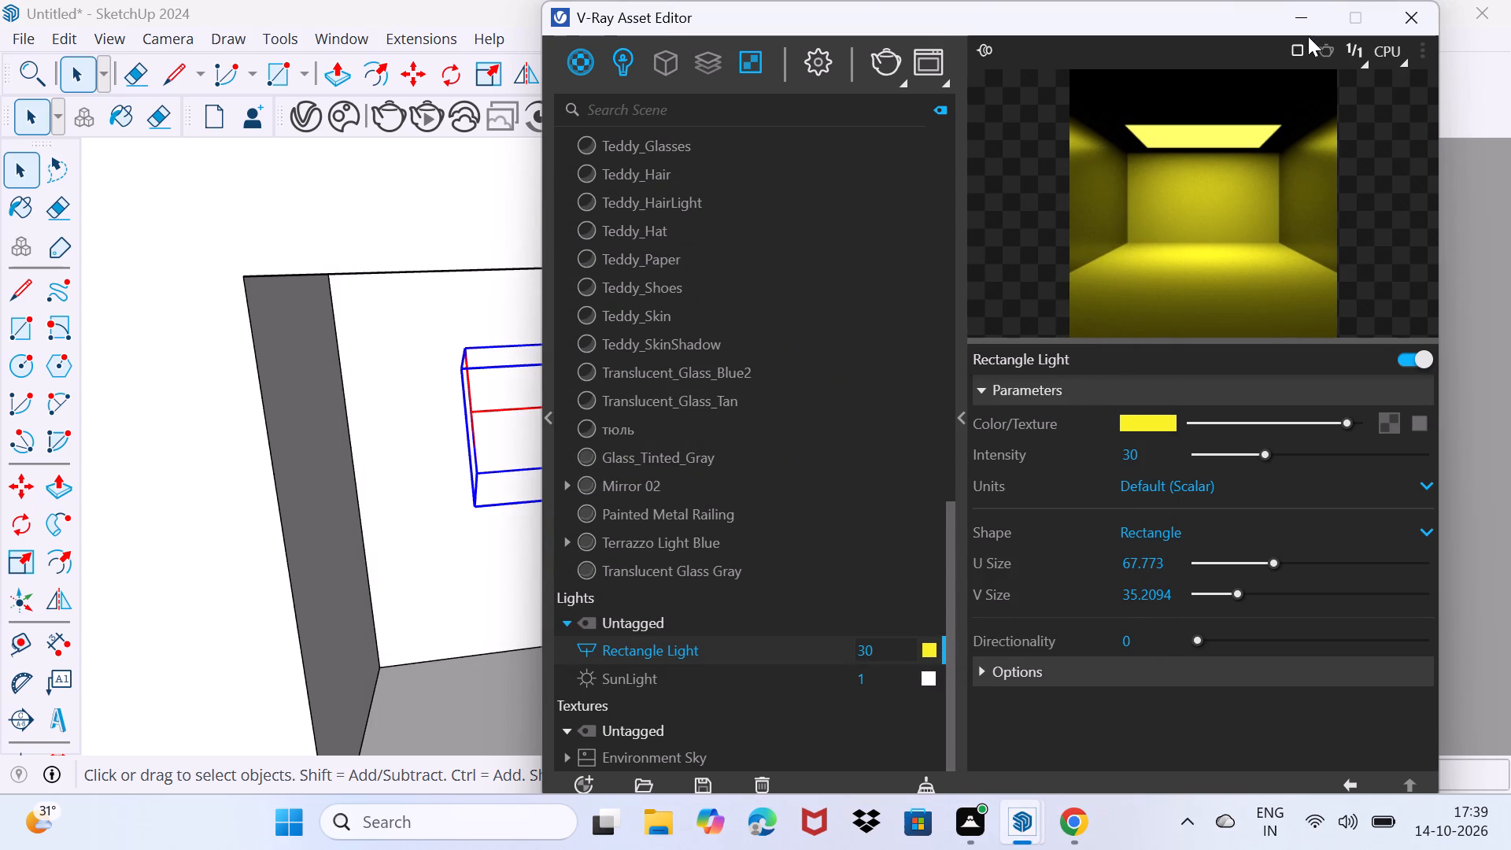
left_click(1307, 24)
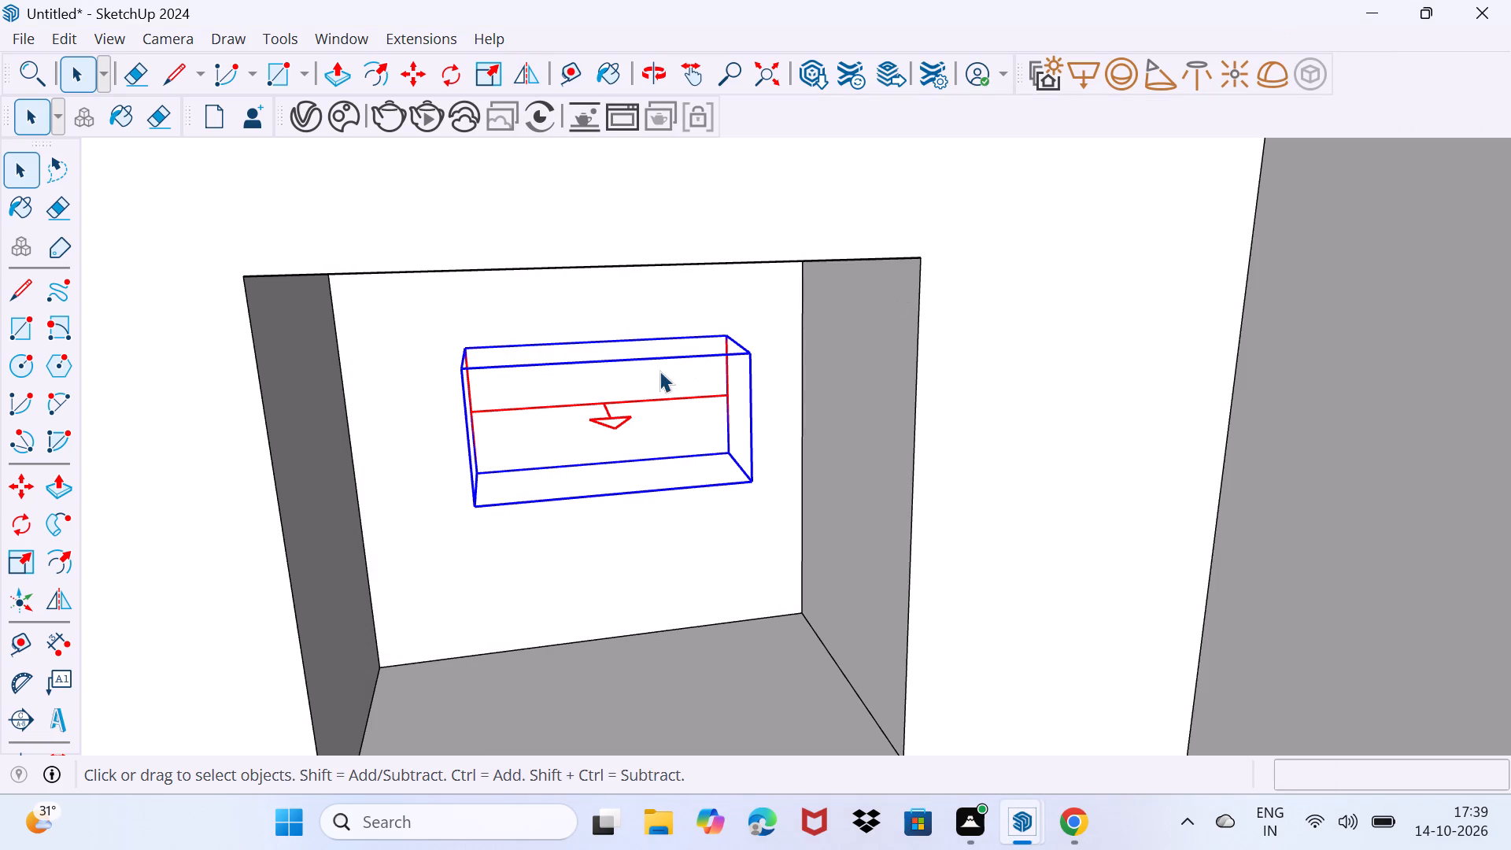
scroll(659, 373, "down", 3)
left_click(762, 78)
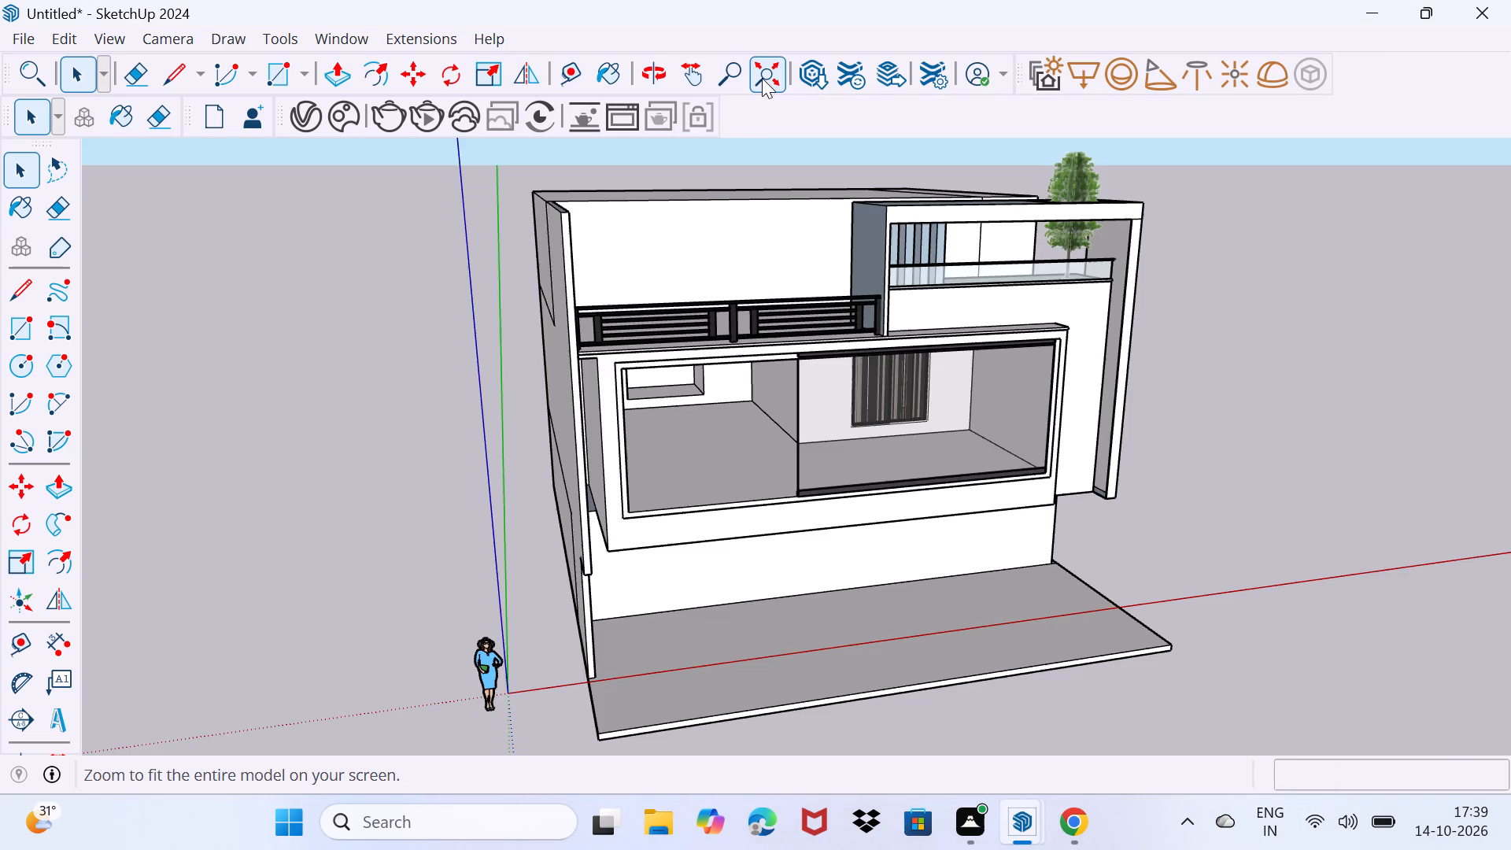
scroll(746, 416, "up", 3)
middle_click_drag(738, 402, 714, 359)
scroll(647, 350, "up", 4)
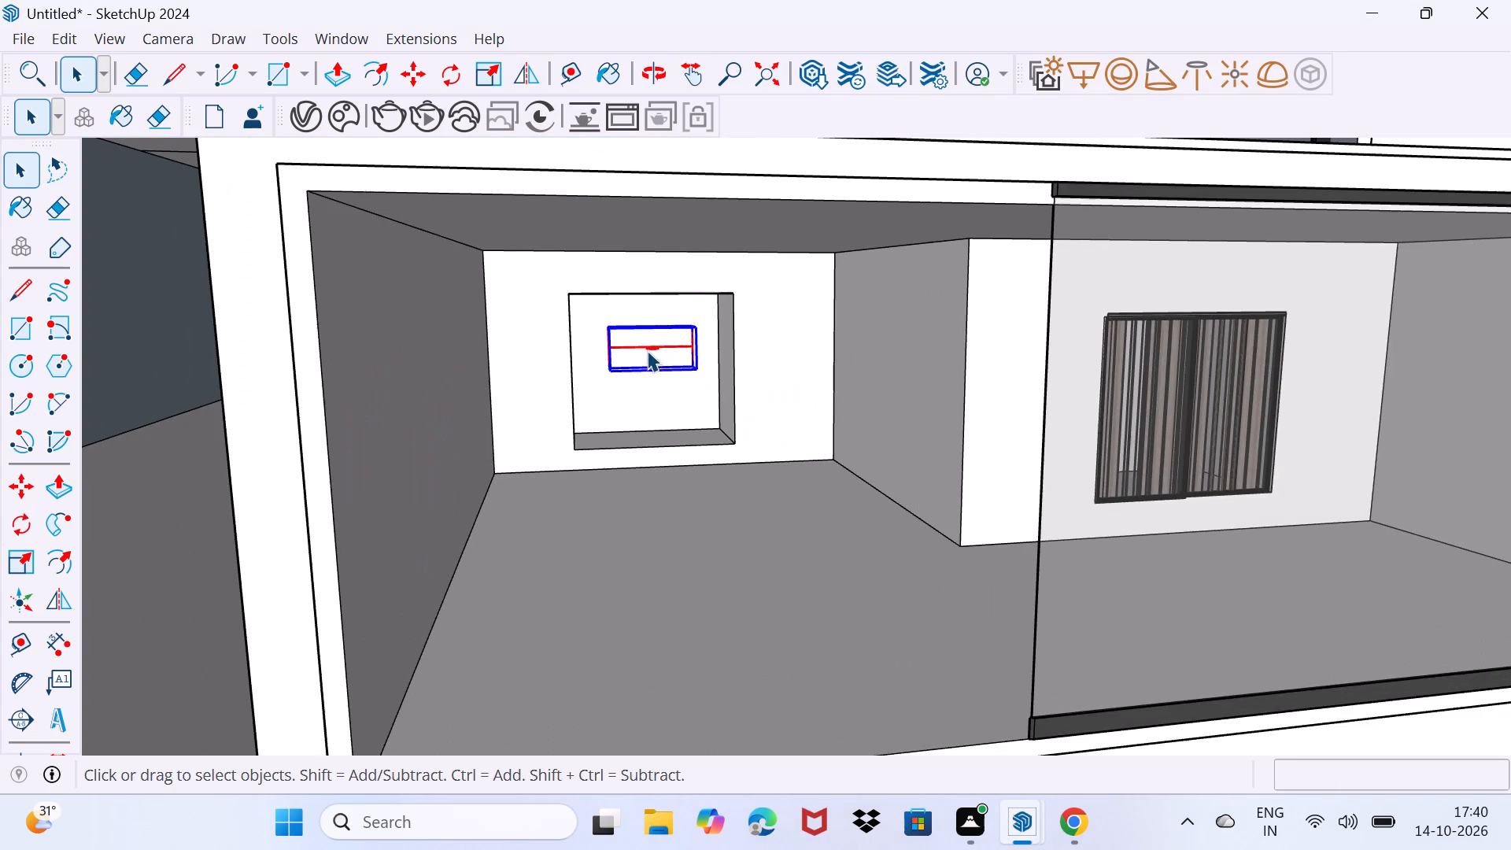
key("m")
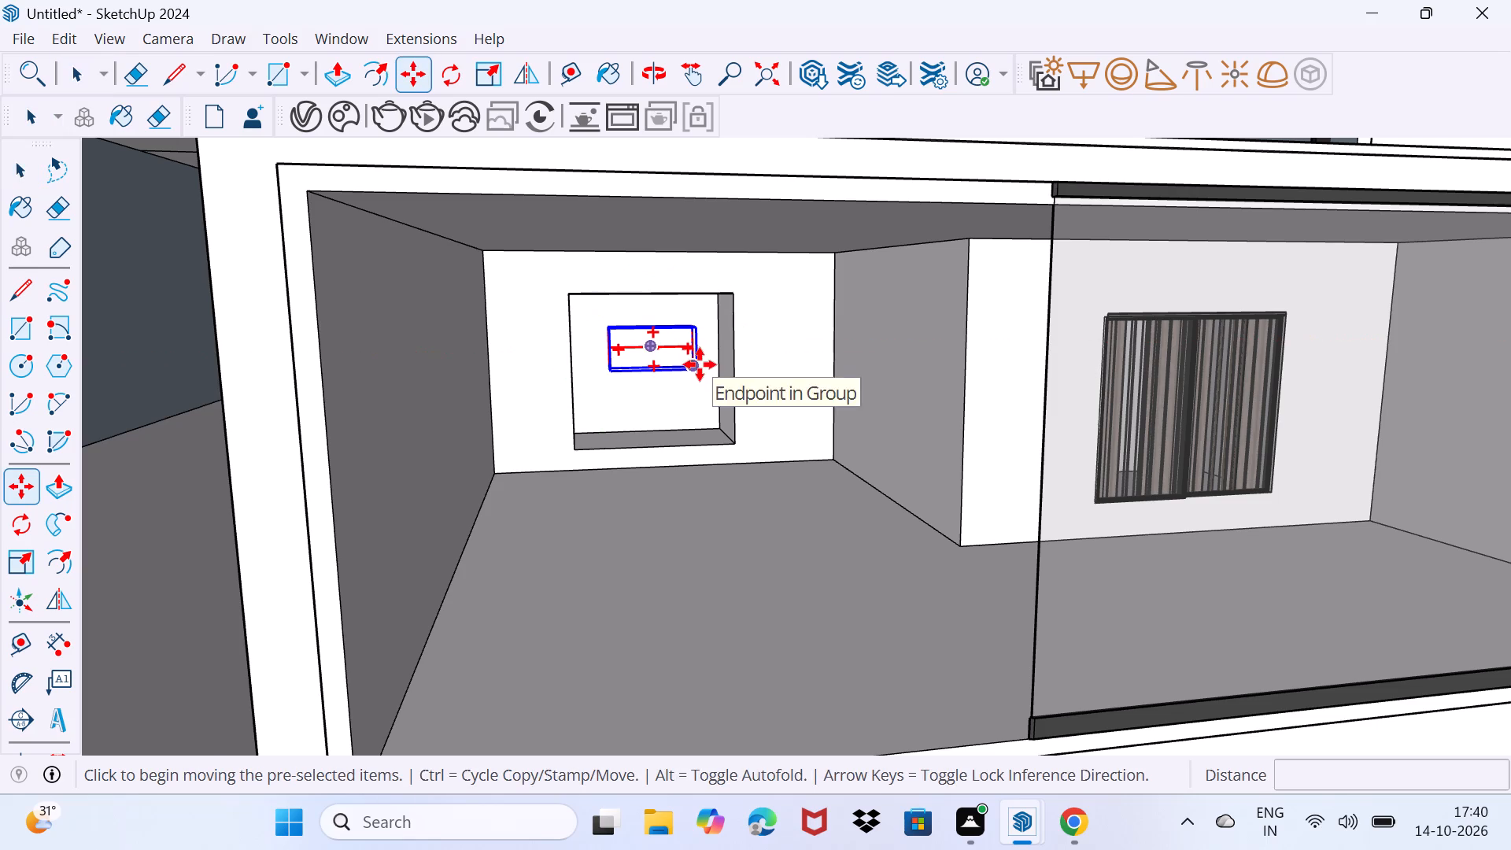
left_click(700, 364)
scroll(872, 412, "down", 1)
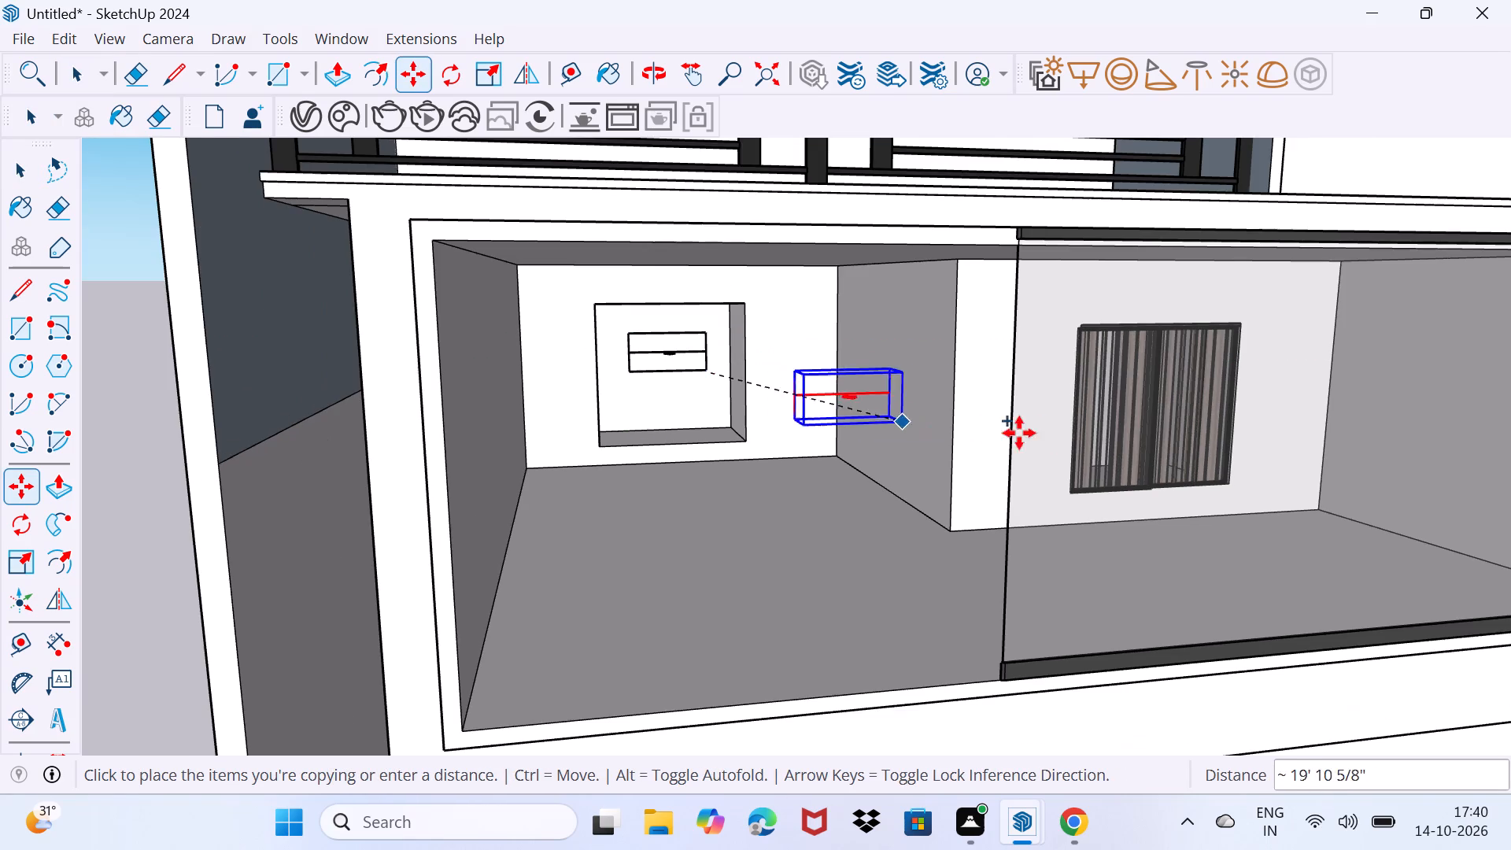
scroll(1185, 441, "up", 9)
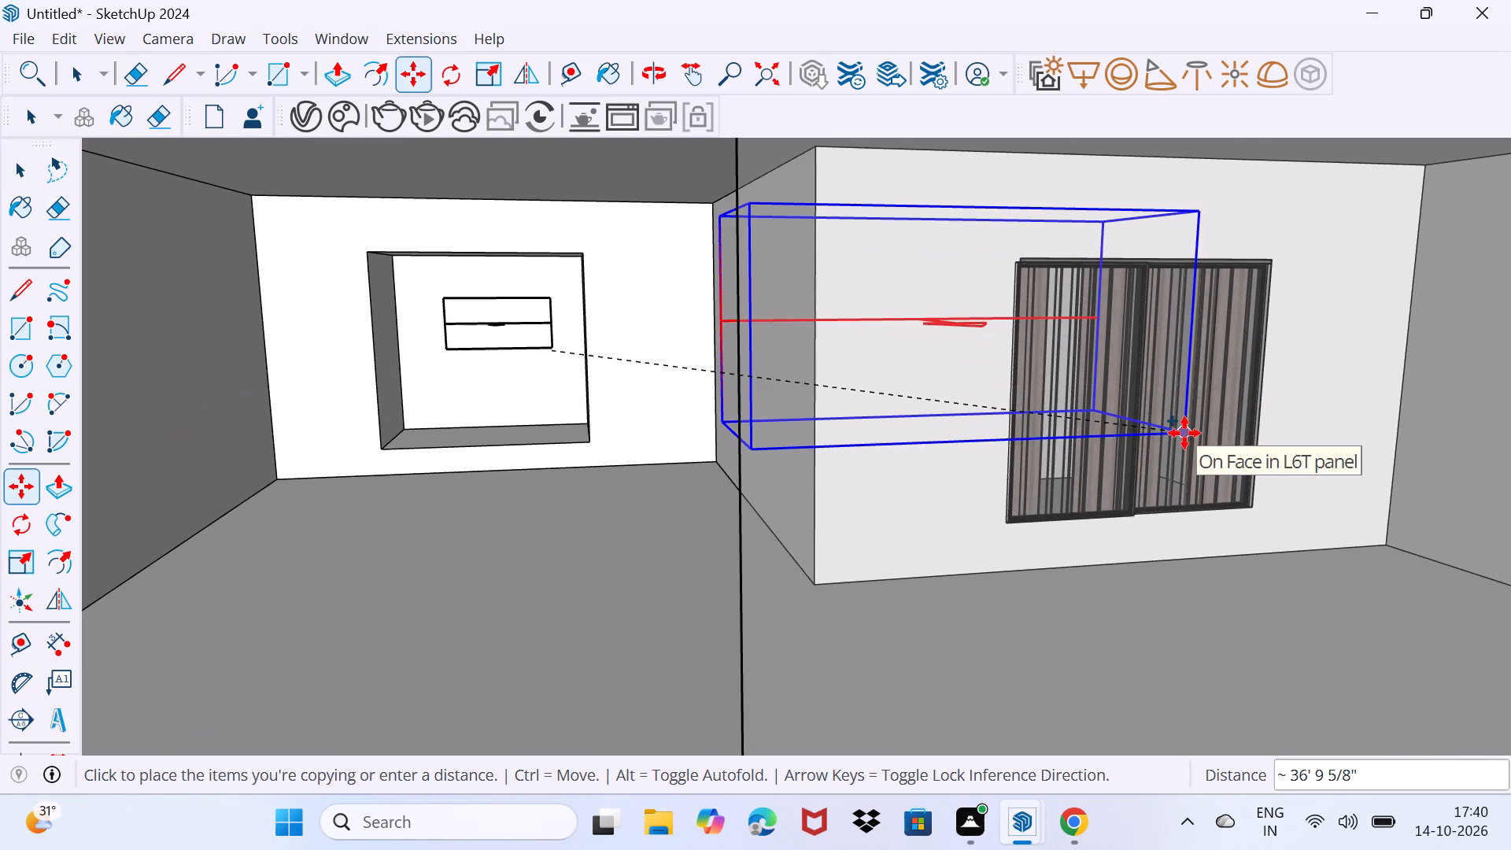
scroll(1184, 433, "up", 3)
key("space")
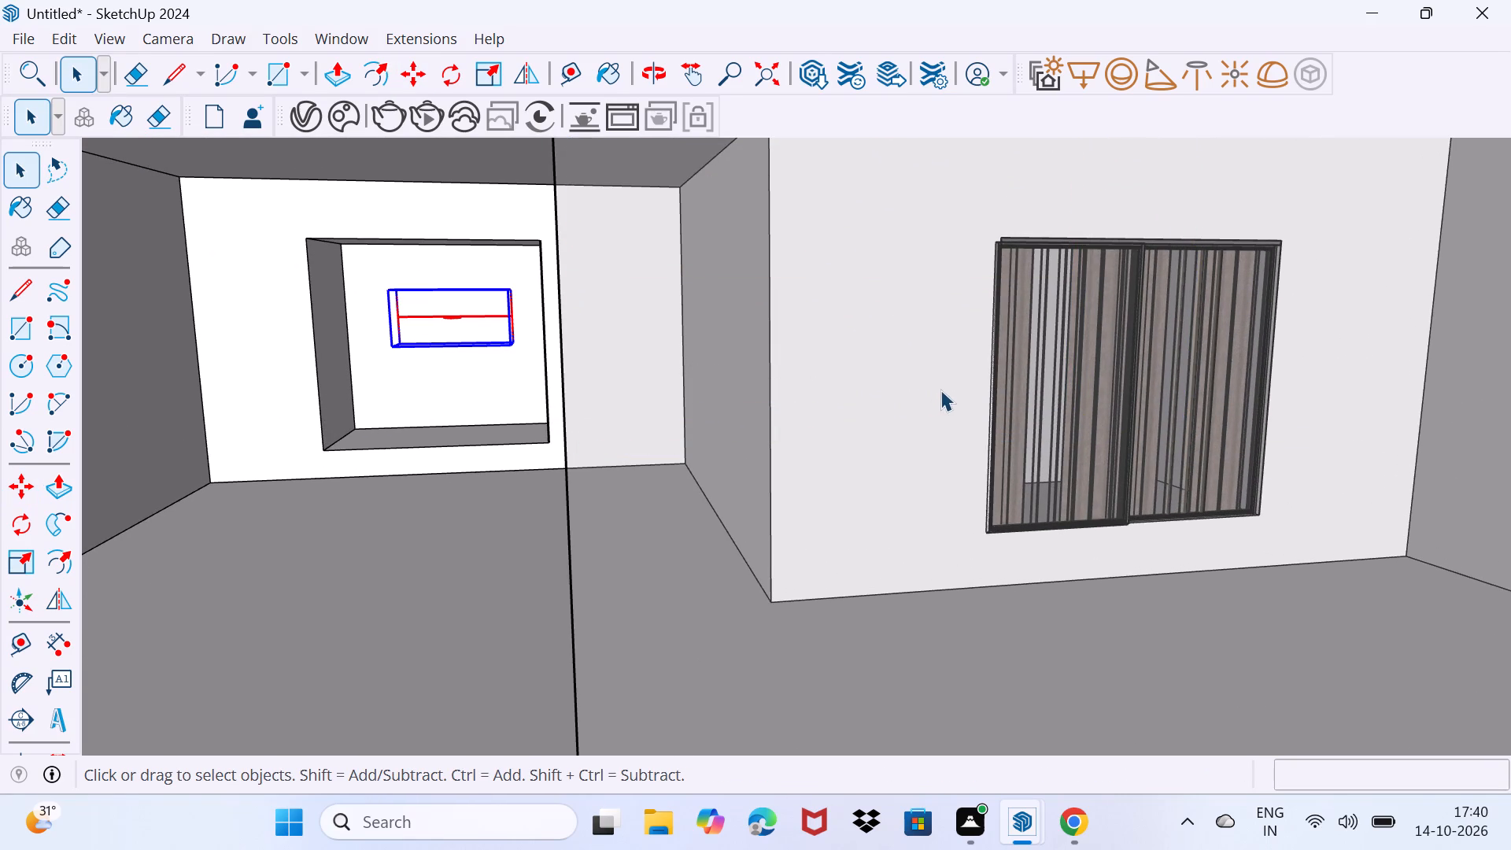
Slide the curtained window about 6' 1 7/16" along its wall towards the room corner to clear most of the wall opening.
left_click(1044, 401)
middle_click_drag(1017, 407, 1143, 466)
left_click_drag(967, 473, 988, 449)
middle_click_drag(722, 423, 977, 446)
left_click(364, 352)
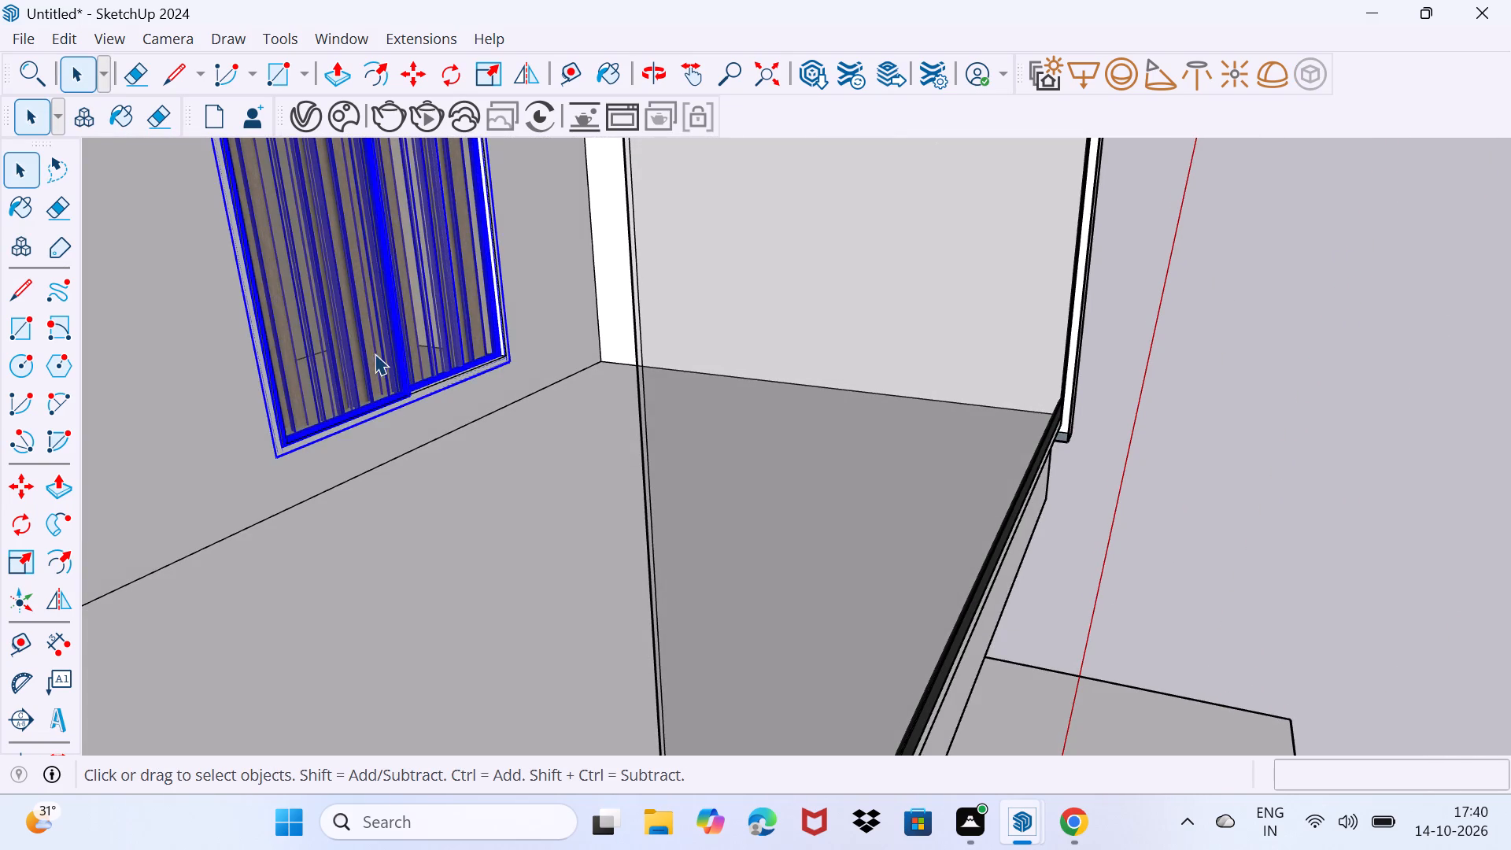
scroll(376, 354, "up", 4)
key("m")
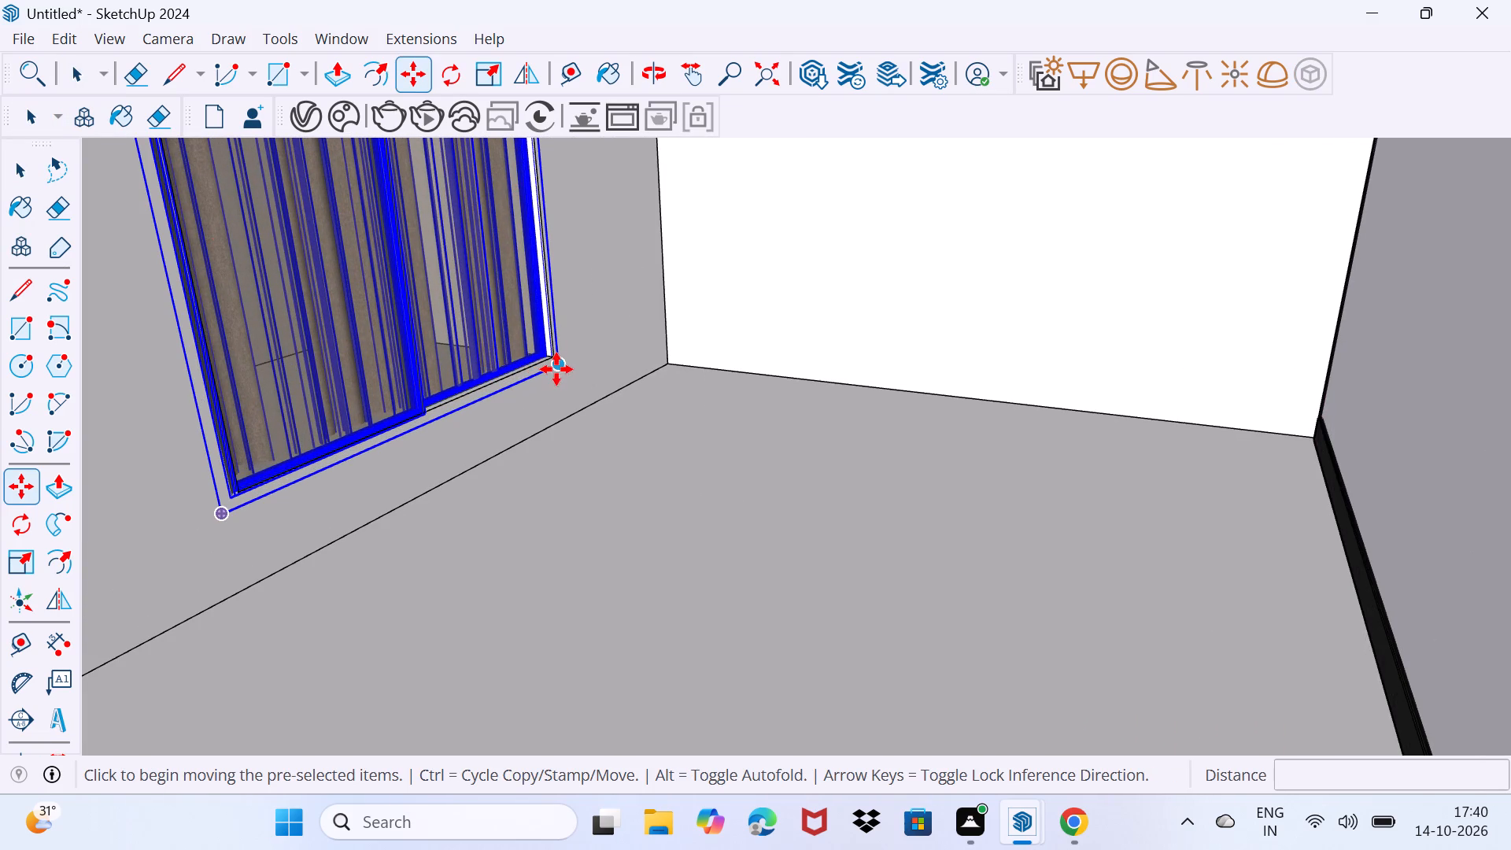
left_click(556, 369)
left_click(691, 295)
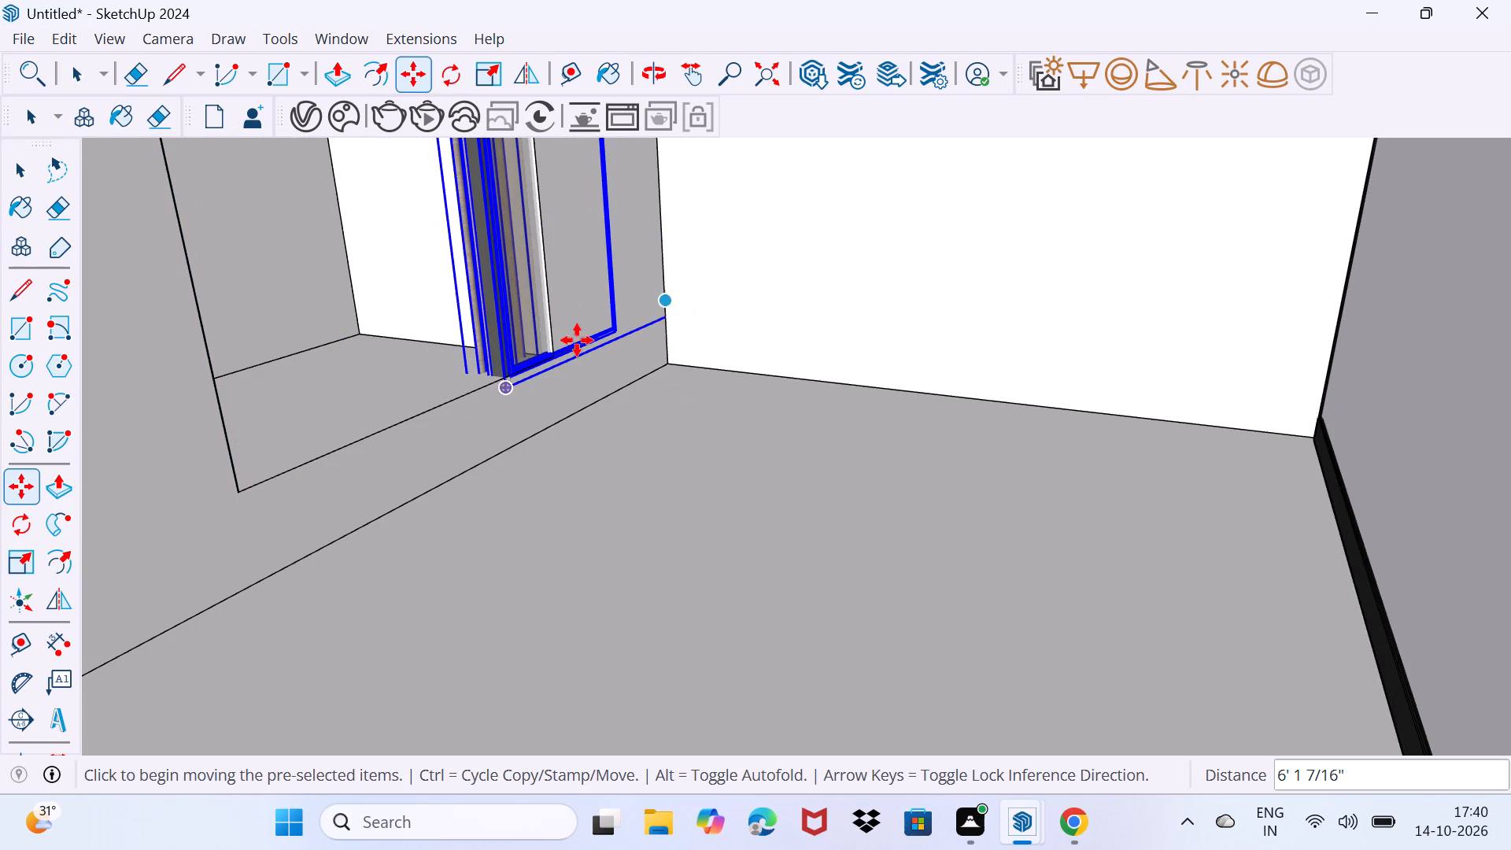
Copy the yellow rectangle light from the square opening about 39' 2 1/2" across to the front of the uncovered window opening.
scroll(419, 403, "down", 12)
middle_click_drag(379, 400, 540, 382)
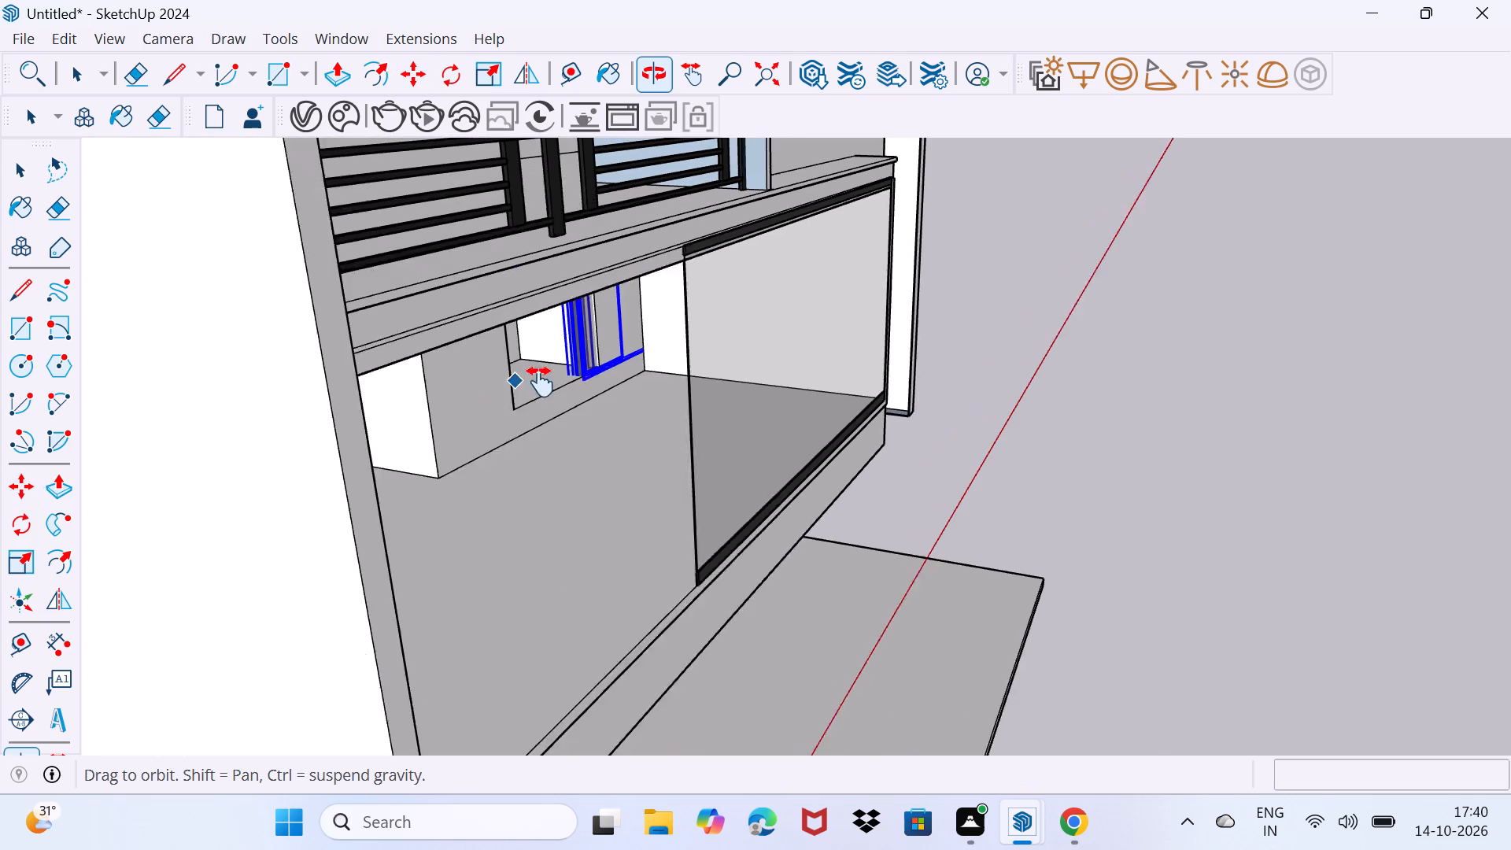
middle_click_drag(540, 382, 541, 382)
middle_click_drag(527, 379, 349, 329)
left_click(195, 295)
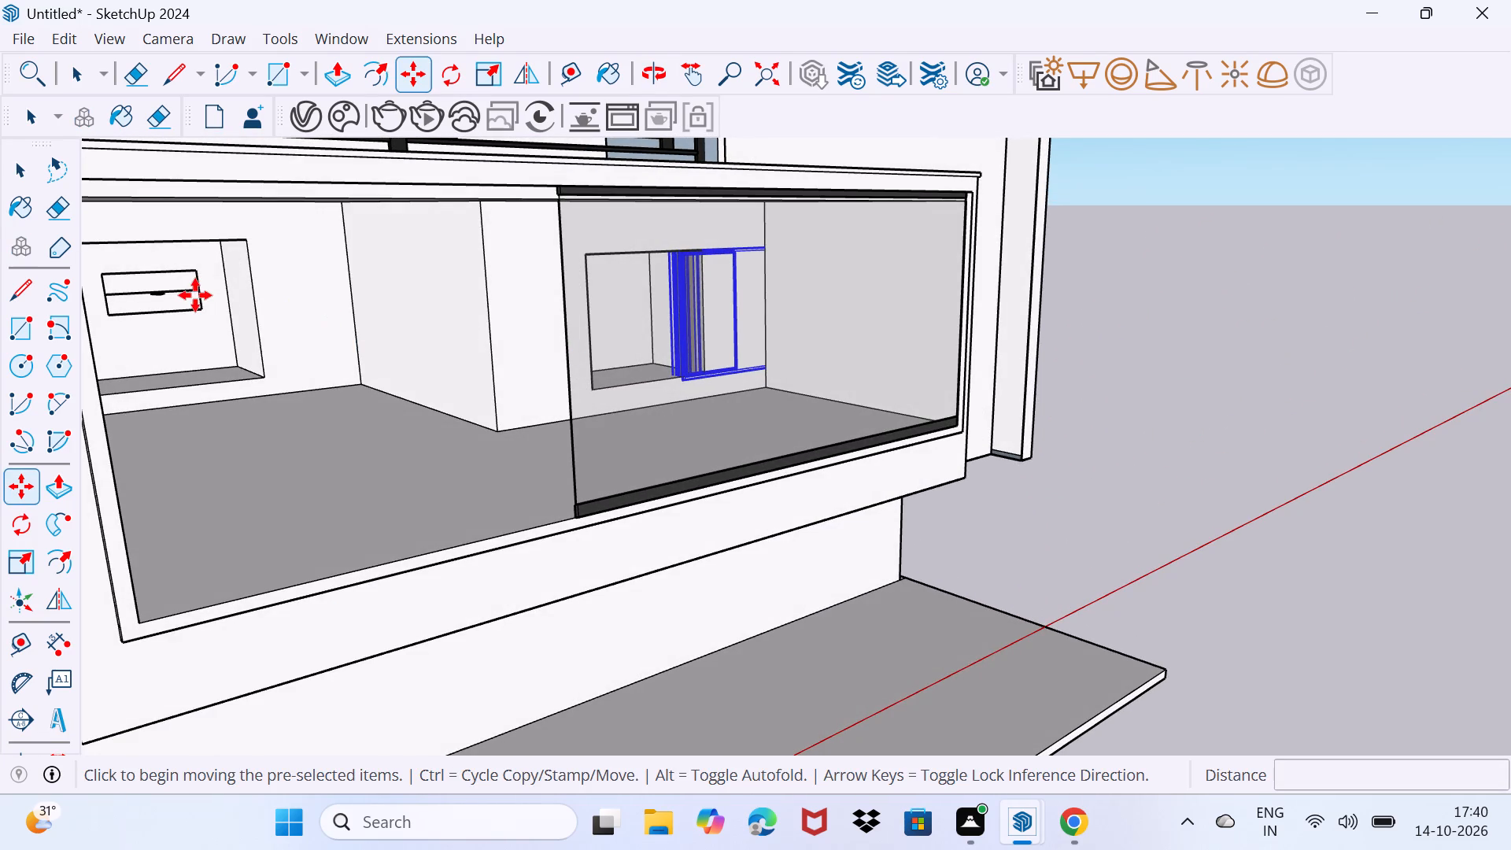
key("space")
left_click(195, 303)
scroll(195, 303, "up", 2)
left_click_drag(195, 303, 204, 292)
left_click(182, 314)
scroll(182, 314, "up", 2)
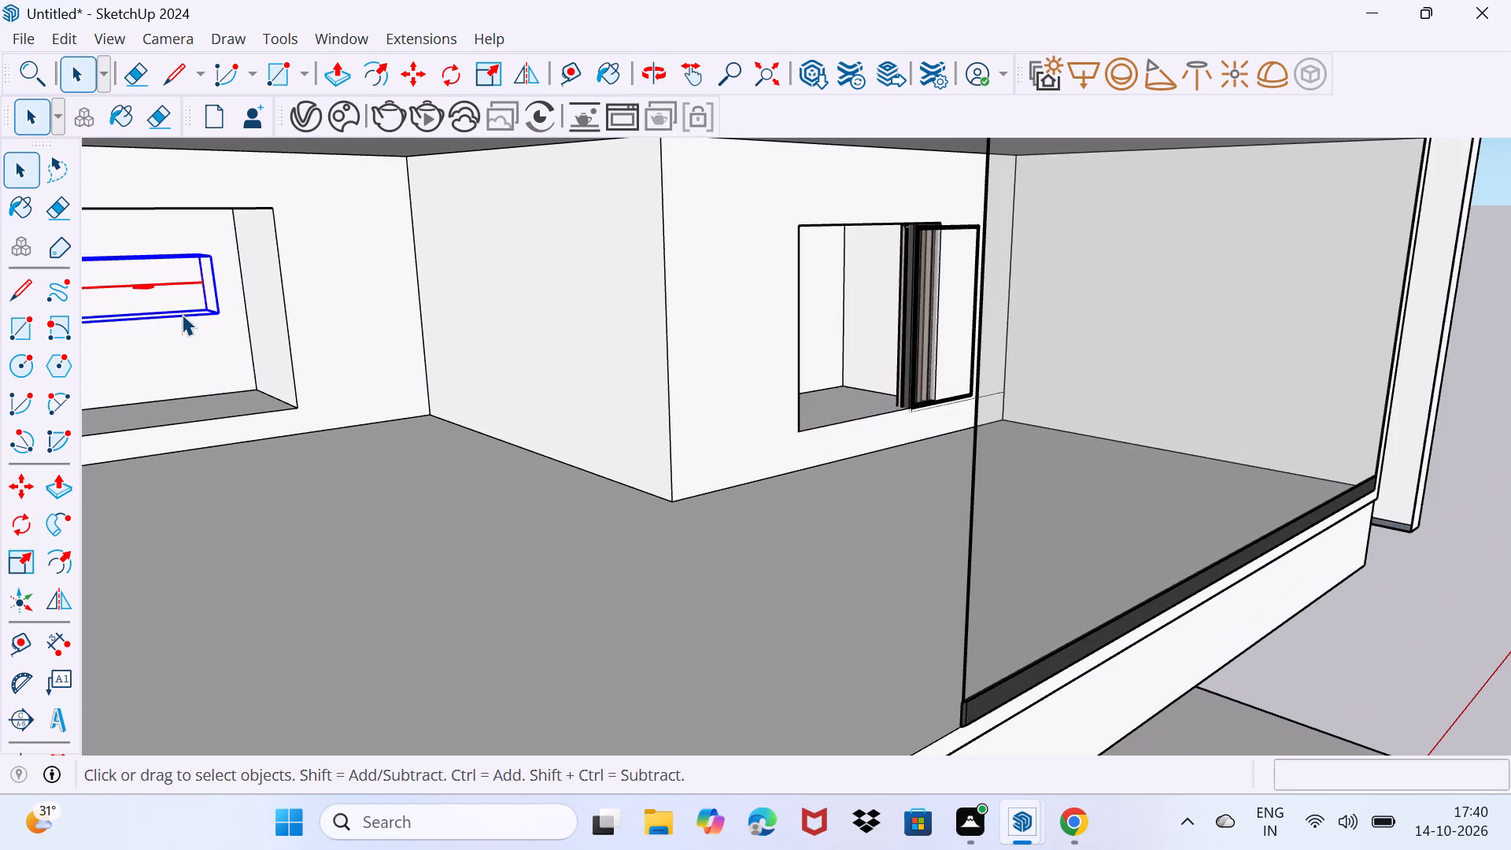
key("m")
left_click(223, 307)
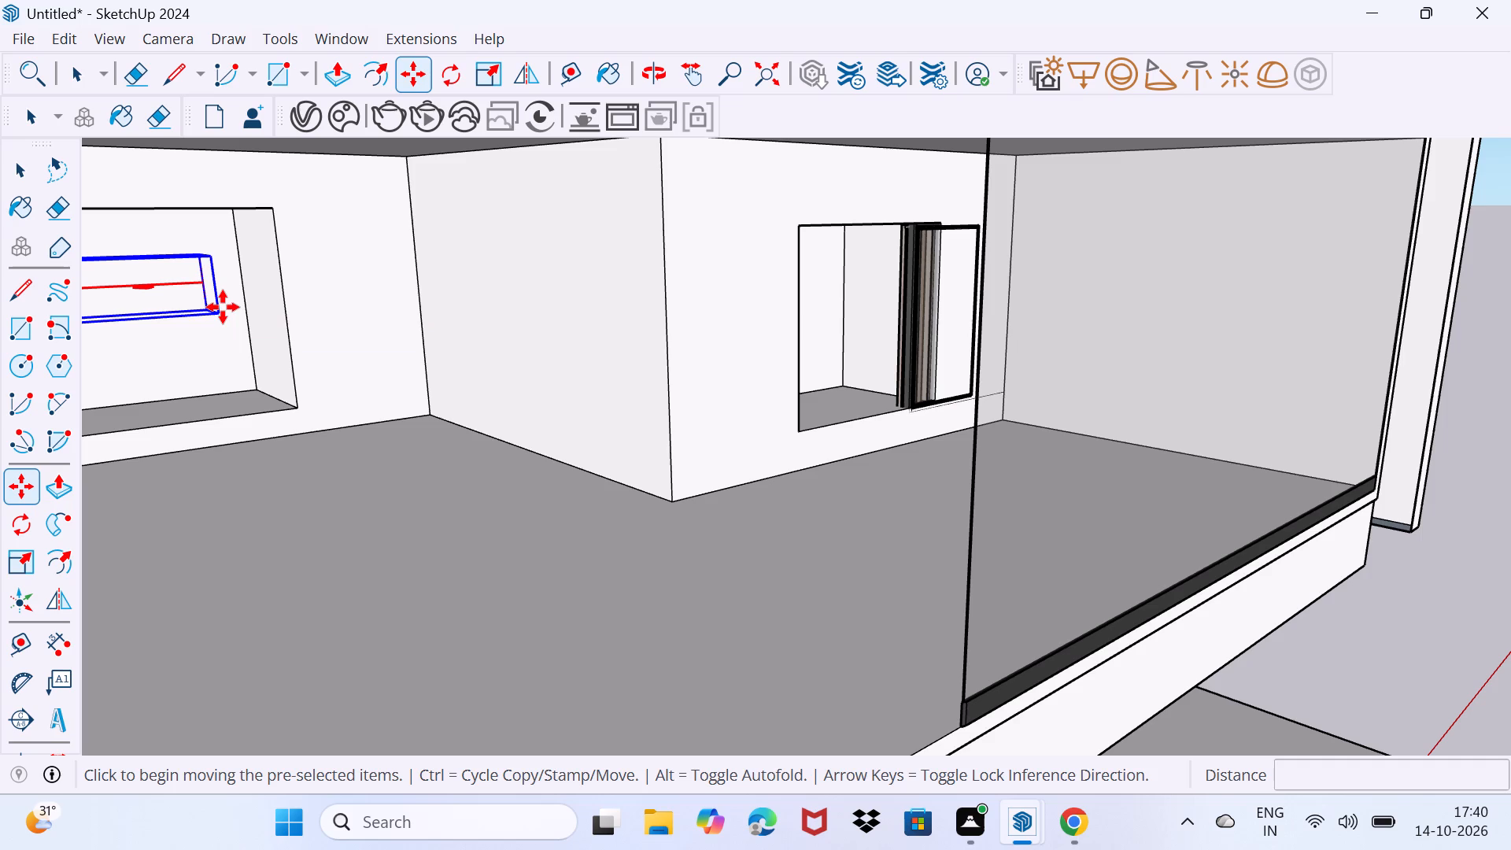
scroll(686, 350, "up", 4)
scroll(766, 343, "up", 3)
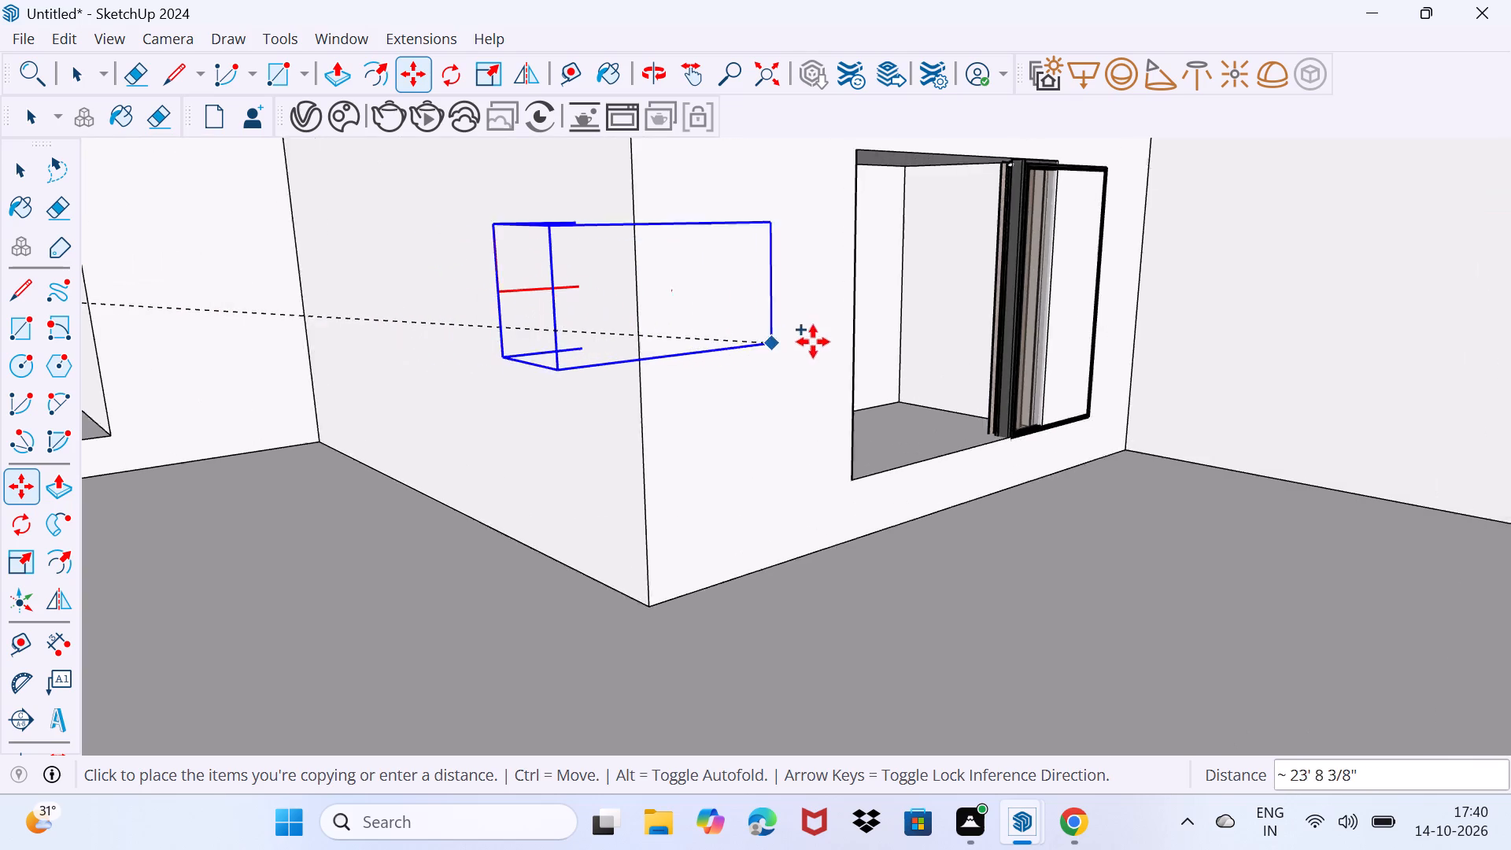
scroll(813, 342, "up", 1)
scroll(878, 342, "up", 4)
middle_click_drag(910, 335, 767, 422)
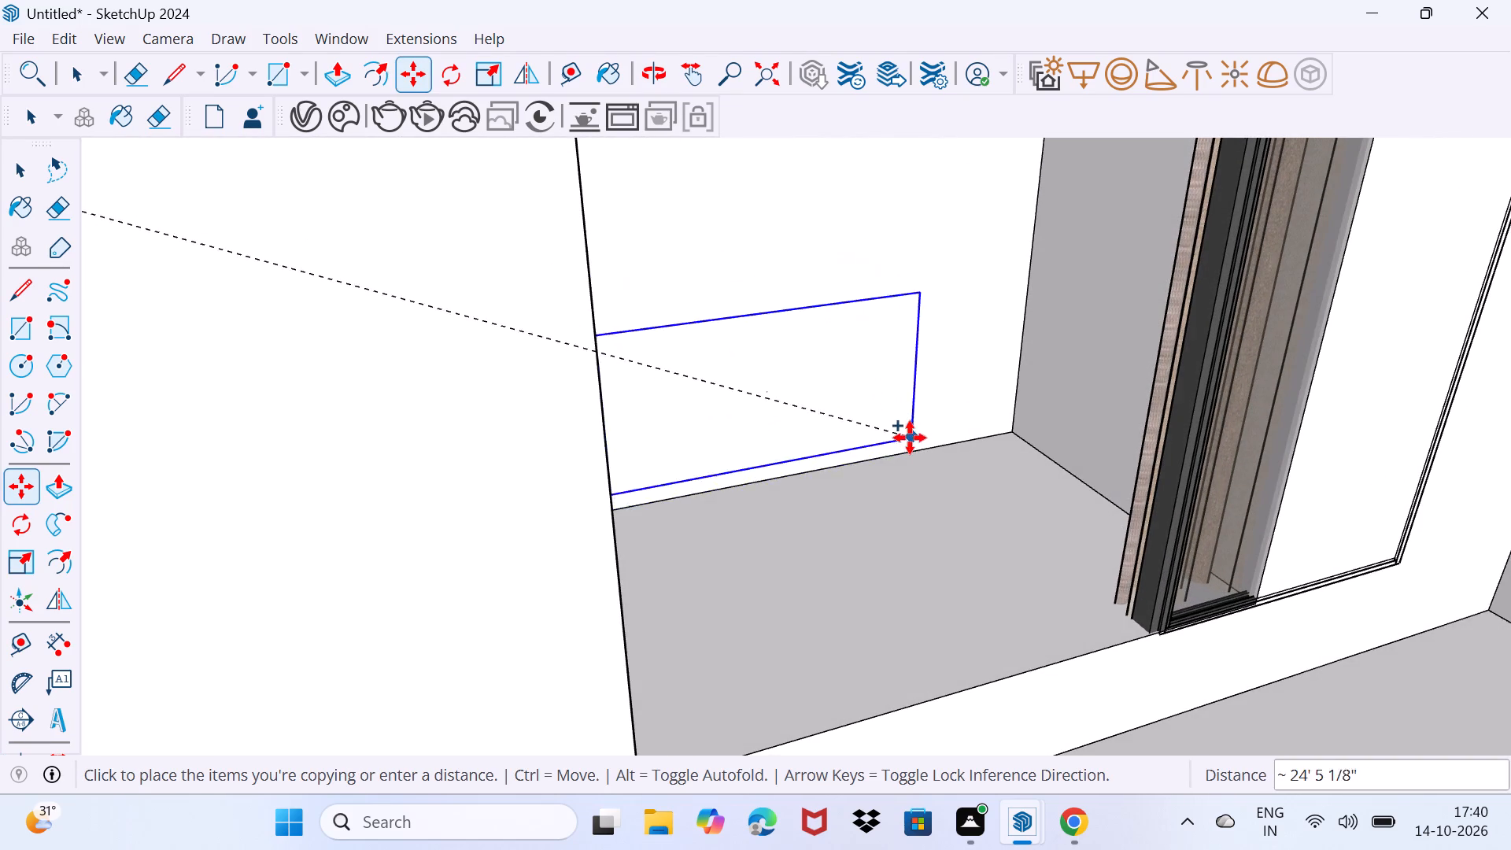
scroll(910, 438, "down", 4)
scroll(778, 331, "up", 3)
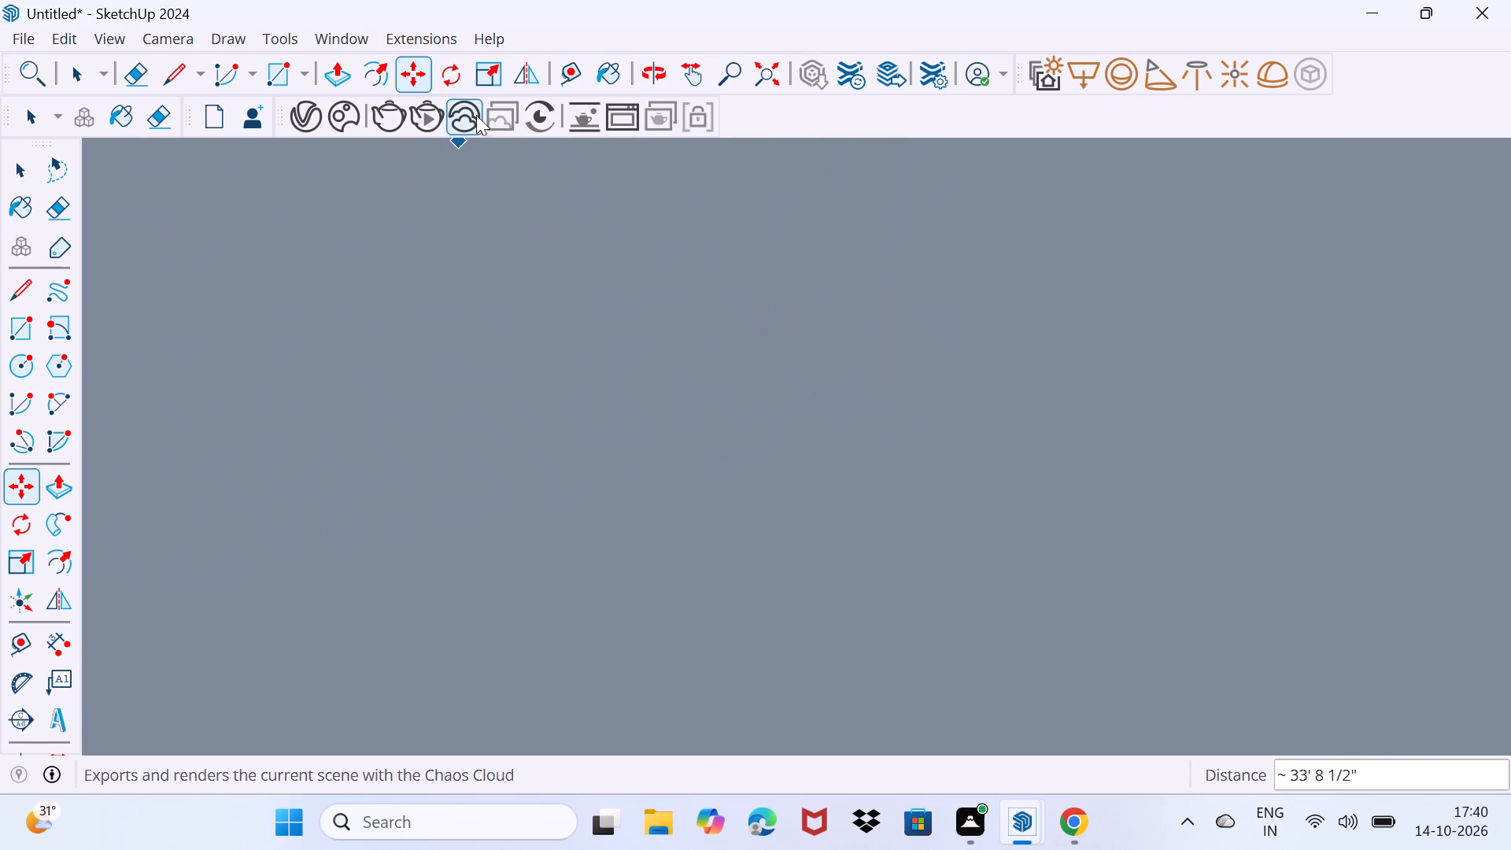
left_click(759, 77)
scroll(772, 460, "up", 3)
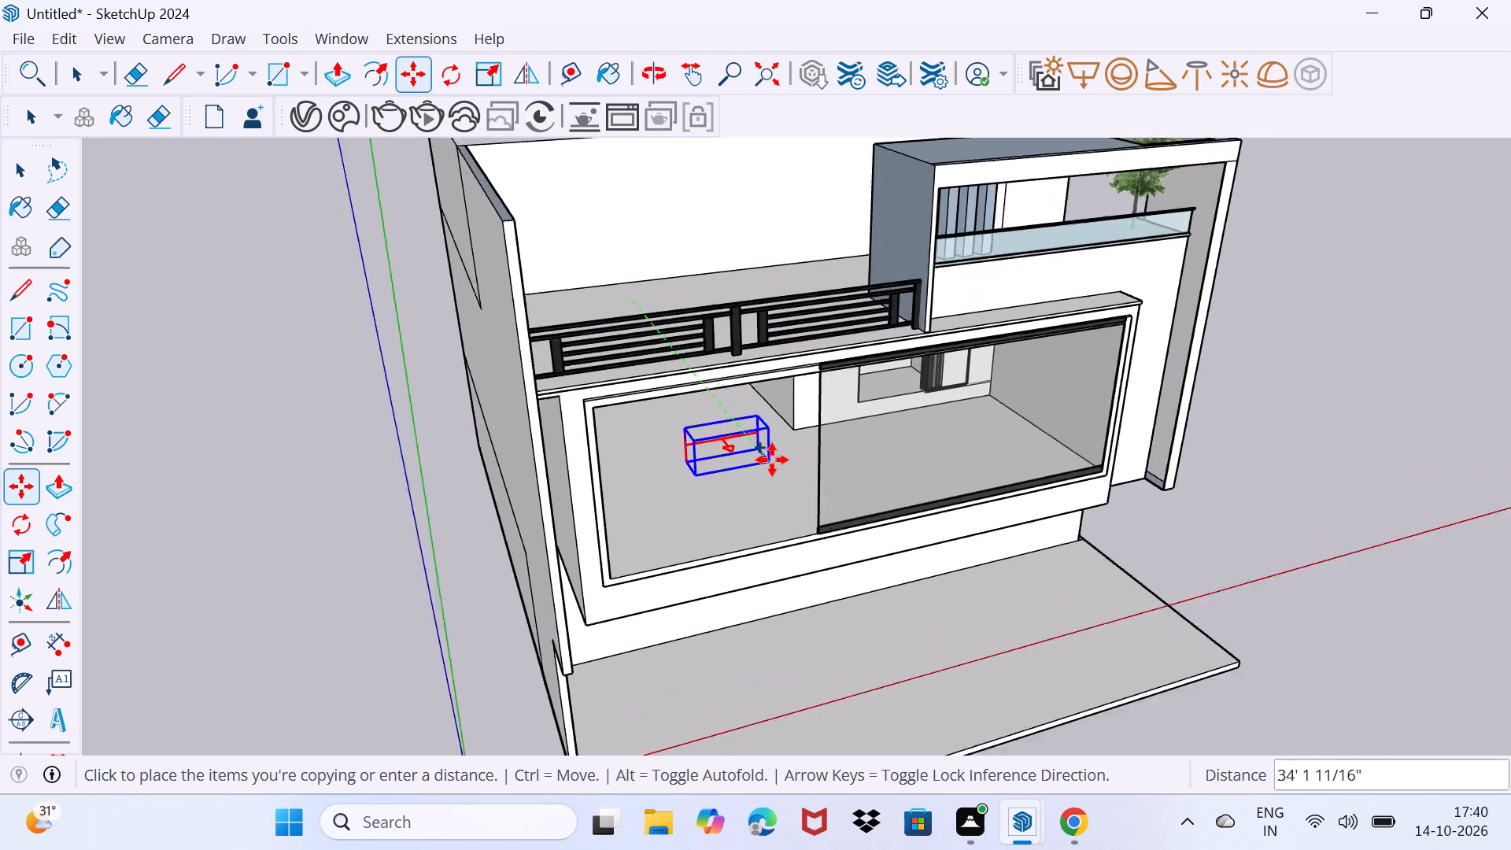
scroll(772, 460, "up", 5)
middle_click_drag(771, 460, 508, 510)
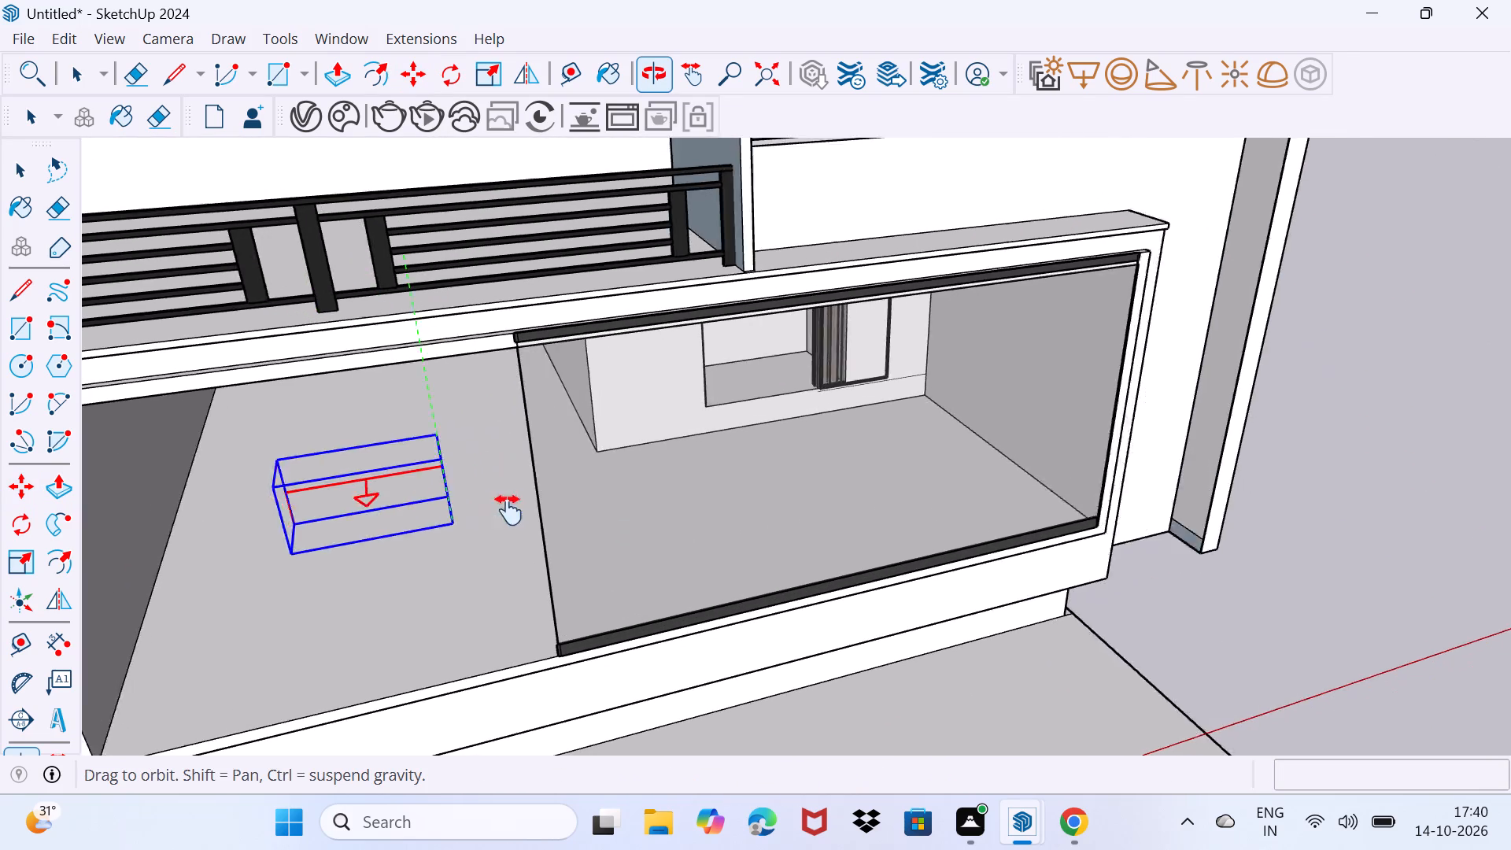
middle_click_drag(508, 510, 416, 530)
scroll(419, 530, "up", 3)
middle_click_drag(419, 527, 334, 467)
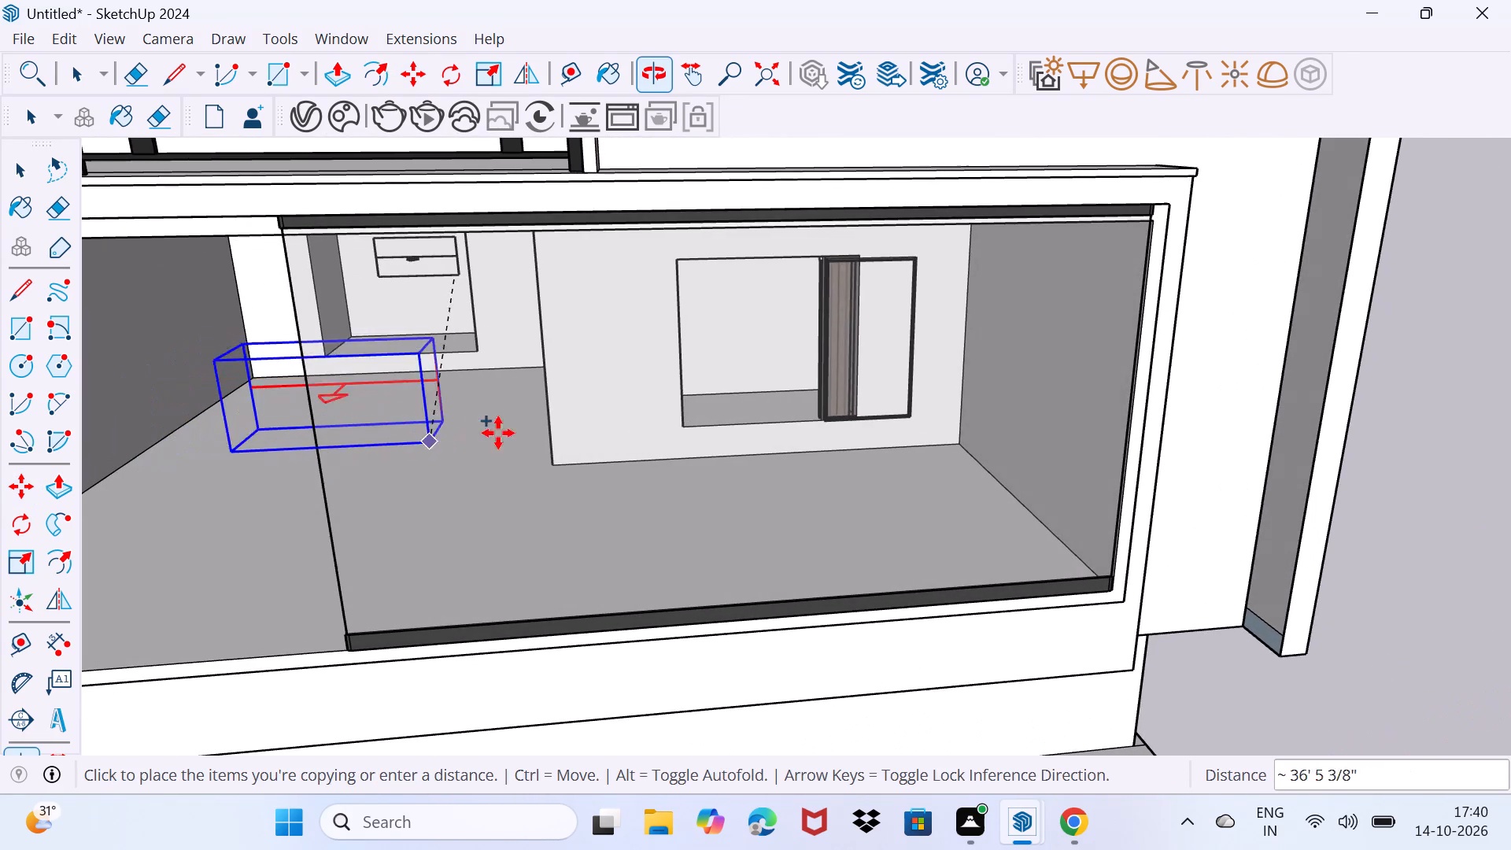
scroll(837, 369, "up", 8)
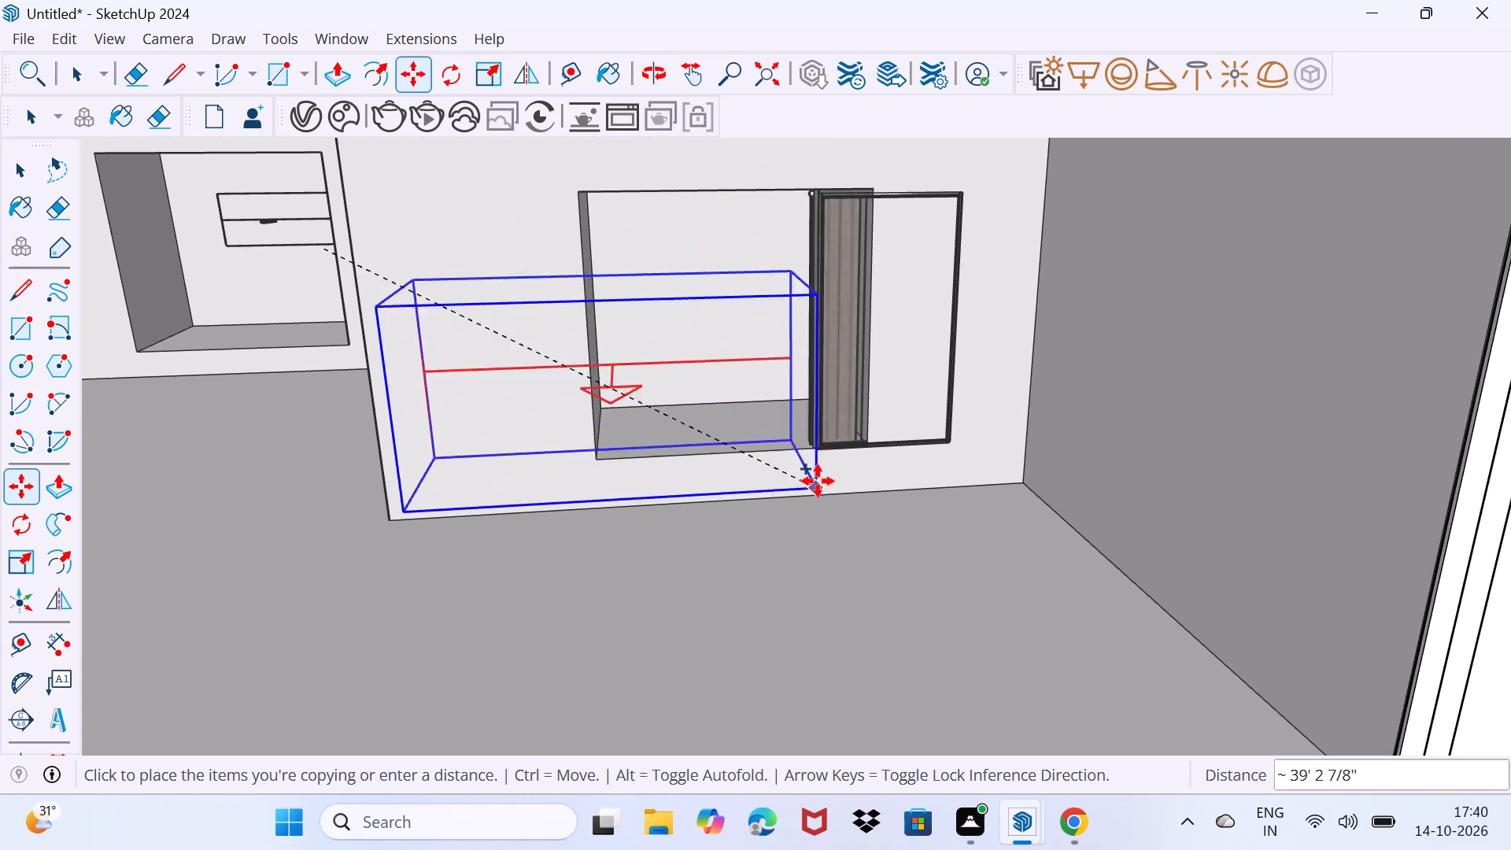
scroll(813, 441, "up", 4)
scroll(789, 342, "up", 5)
left_click(785, 346)
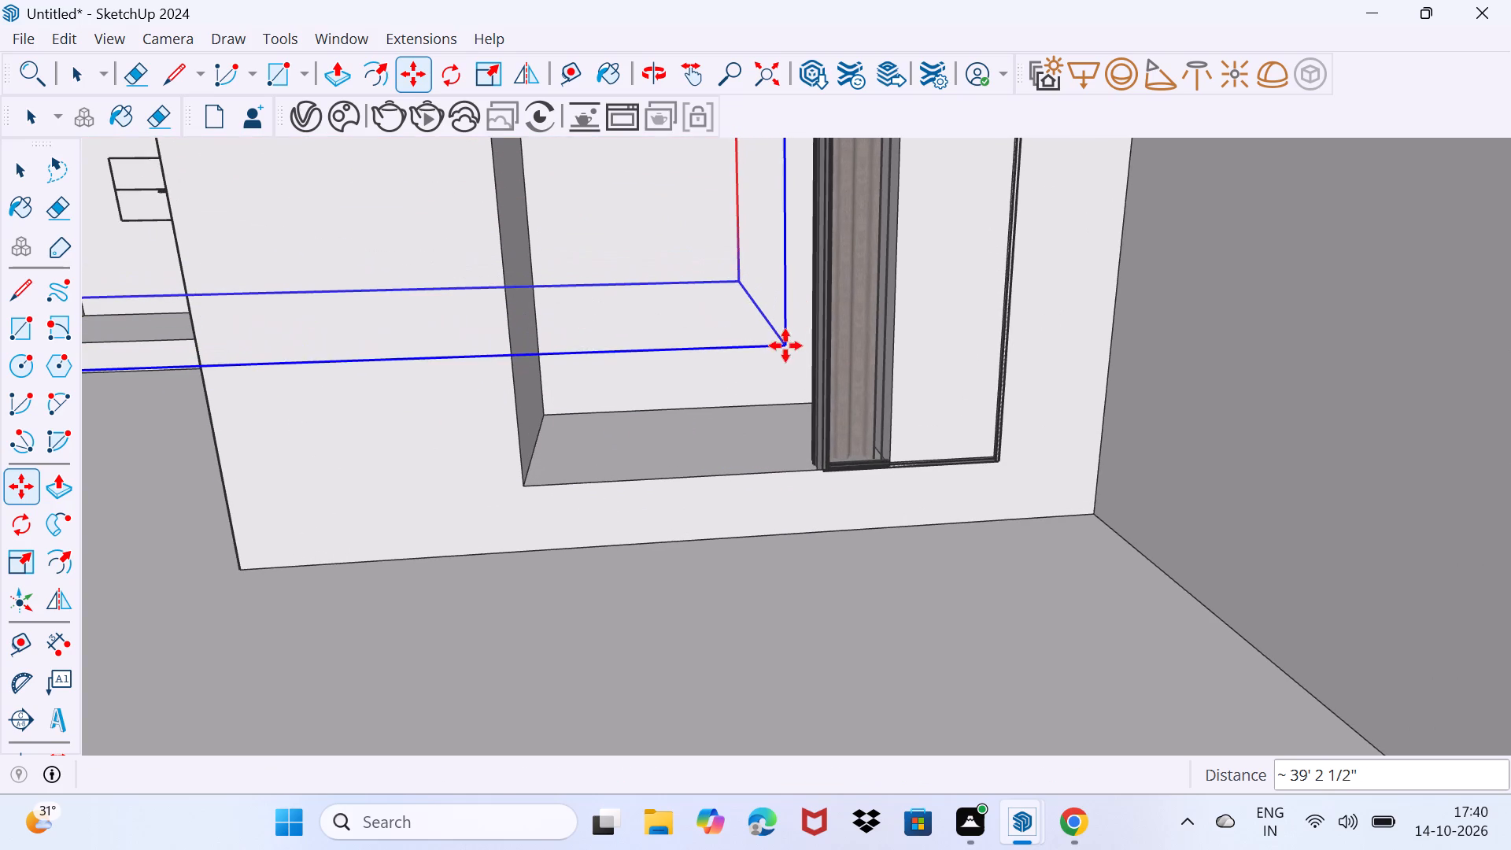
Move the copied yellow rectangle light about 20' 7" back into the window opening, against the opening's inner side face.
middle_click_drag(763, 347, 690, 400)
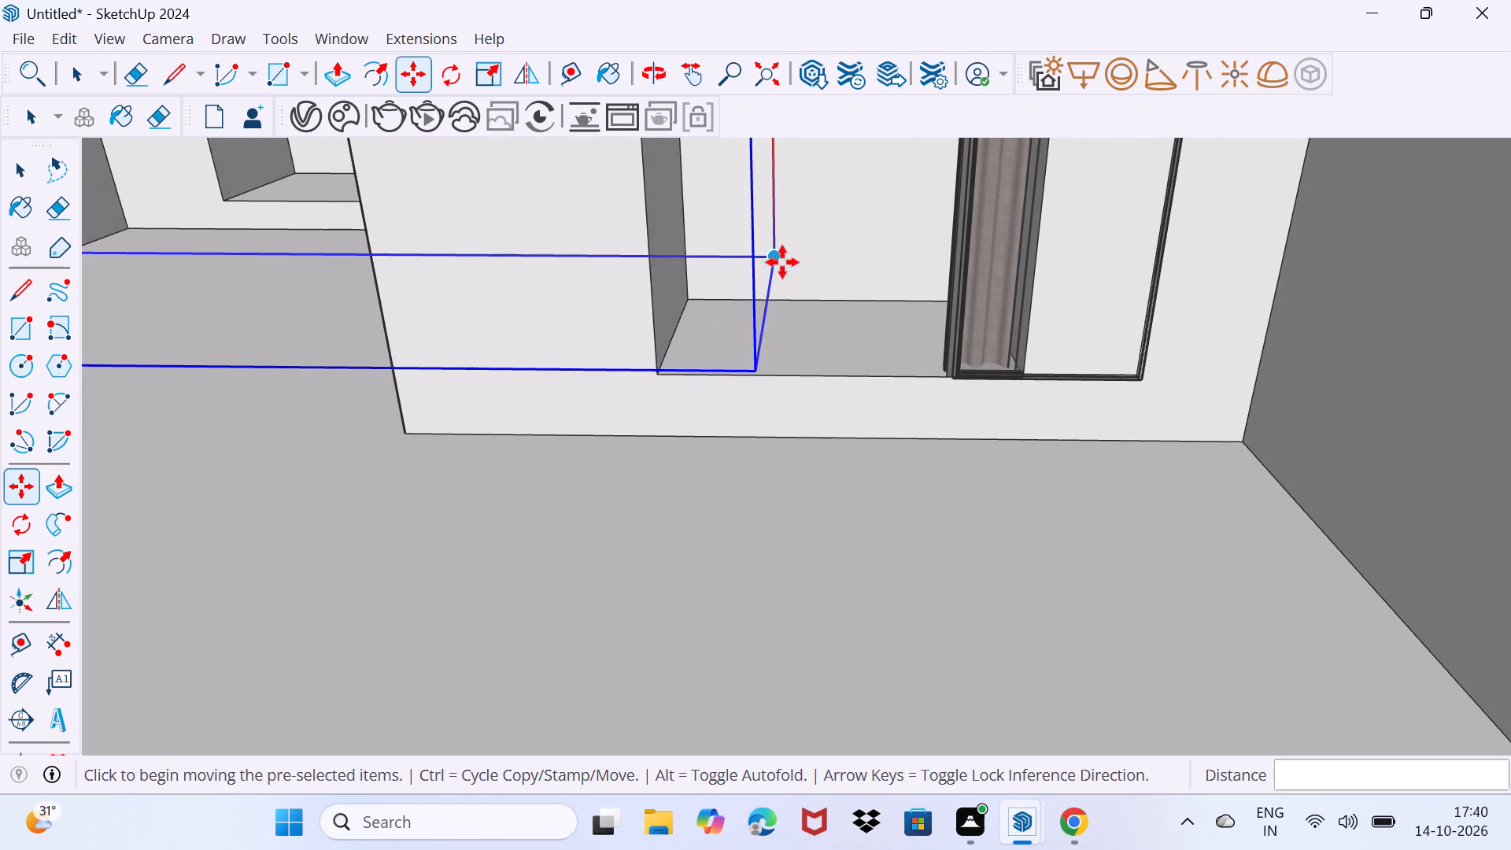
left_click_drag(780, 262, 885, 200)
scroll(462, 359, "down", 9)
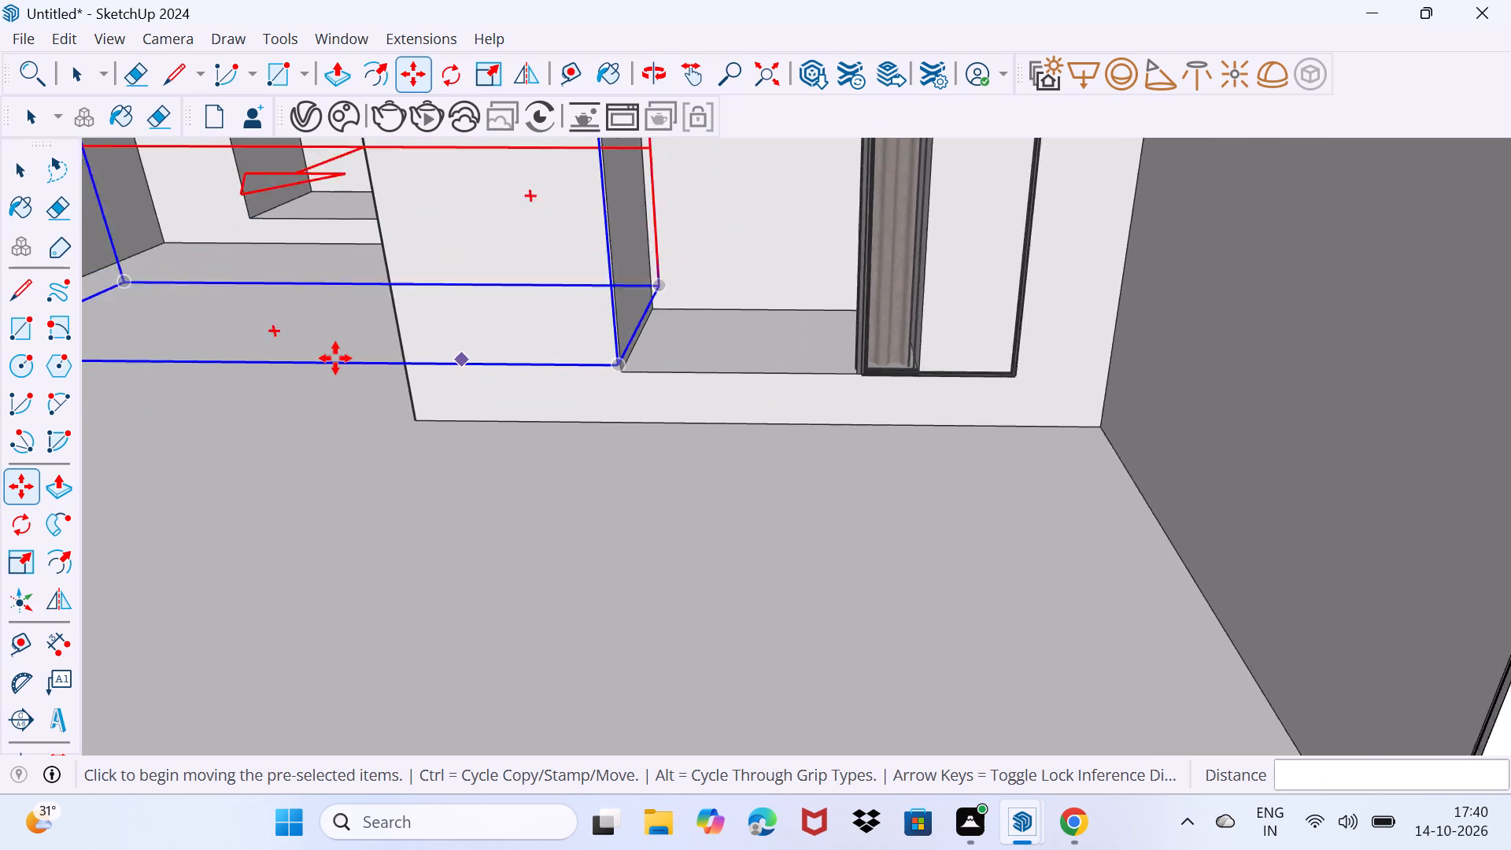
scroll(335, 358, "down", 9)
scroll(277, 385, "down", 8)
middle_click_drag(281, 390, 561, 291)
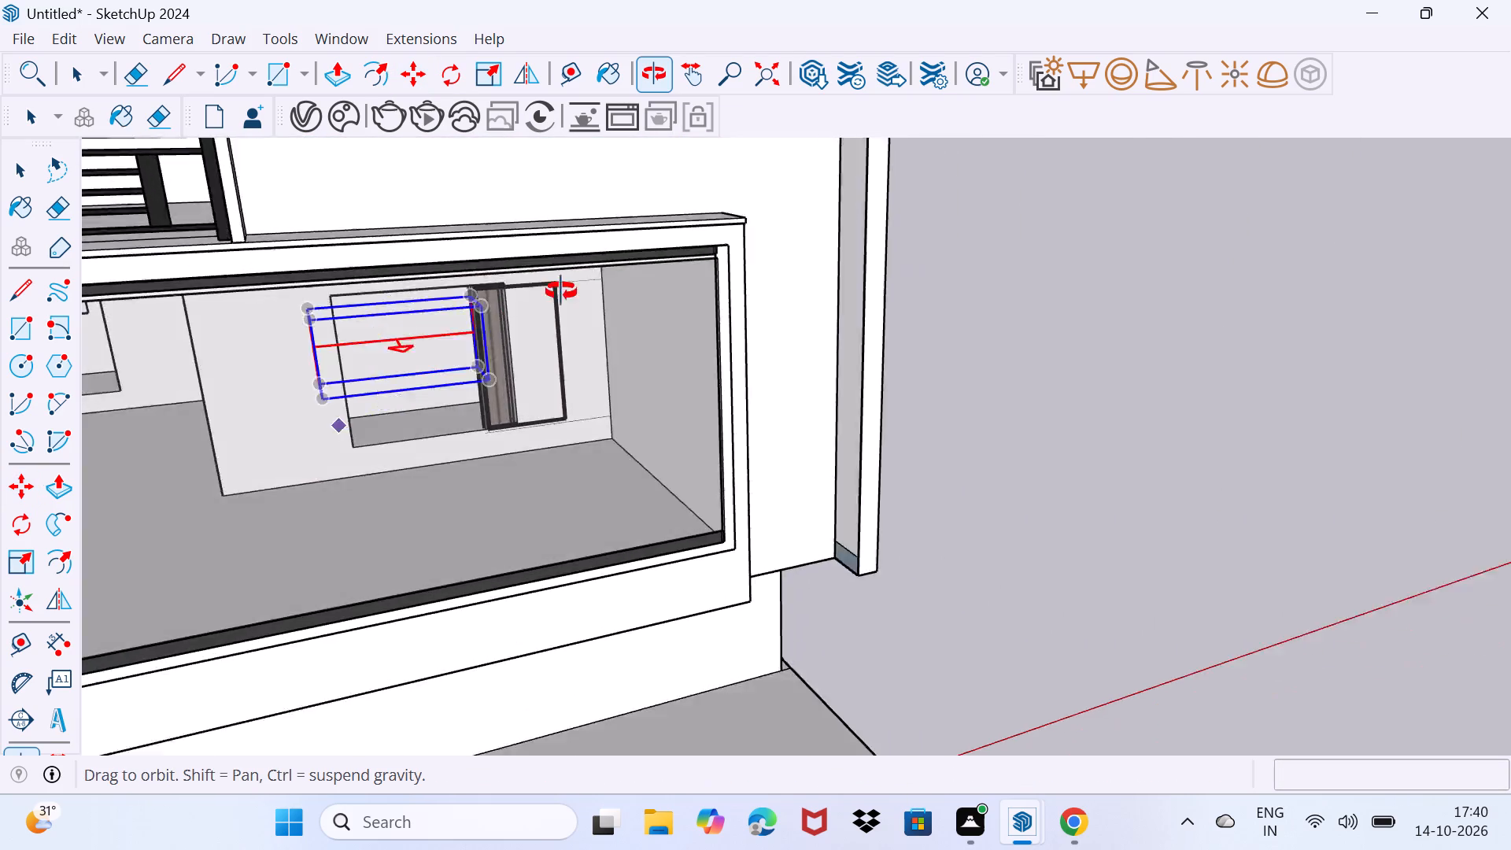
middle_click_drag(561, 291, 792, 310)
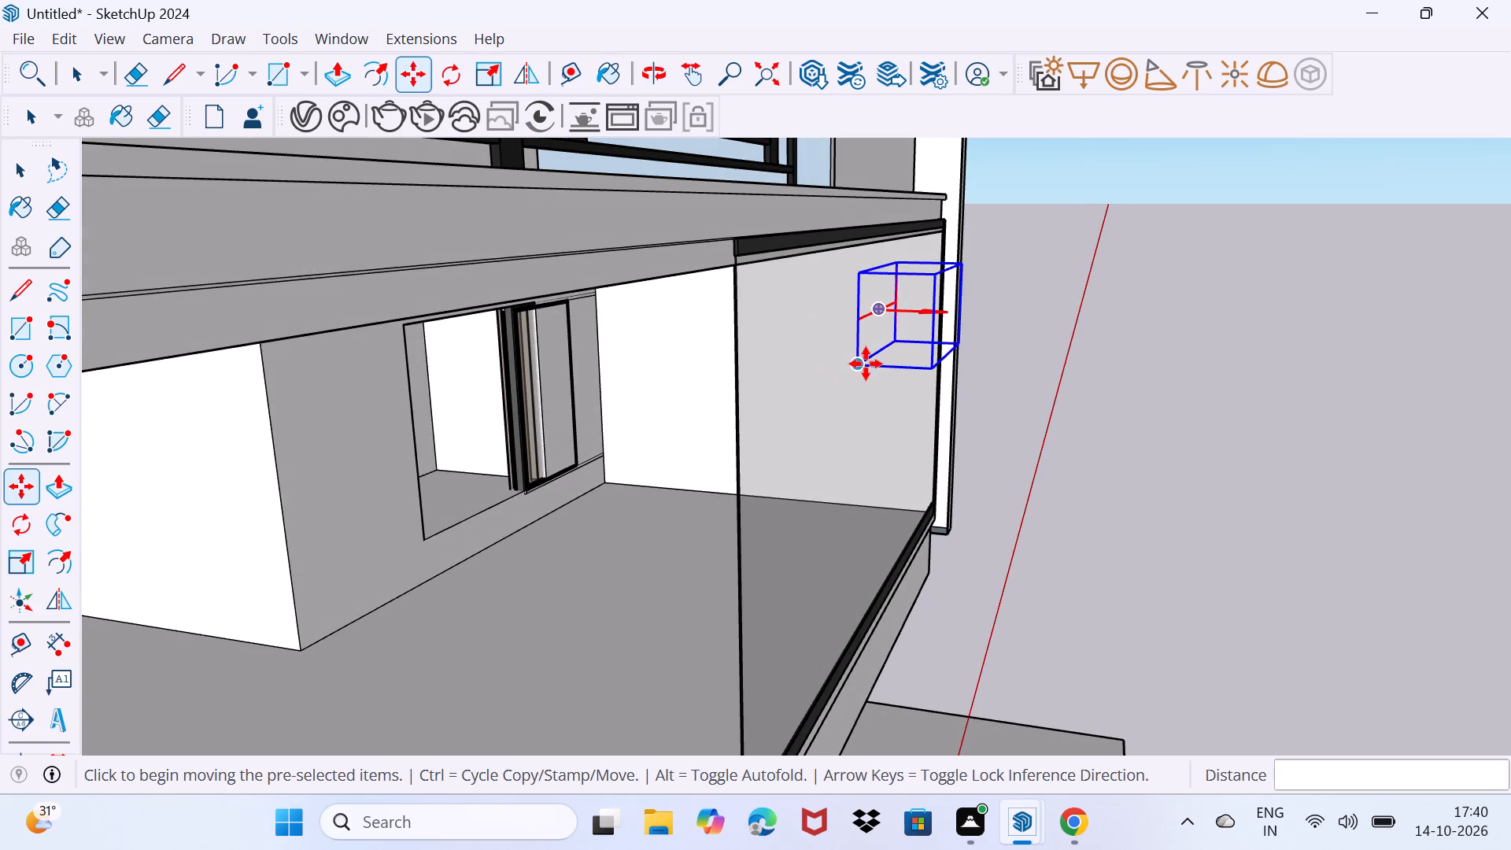
left_click(866, 364)
scroll(430, 416, "up", 8)
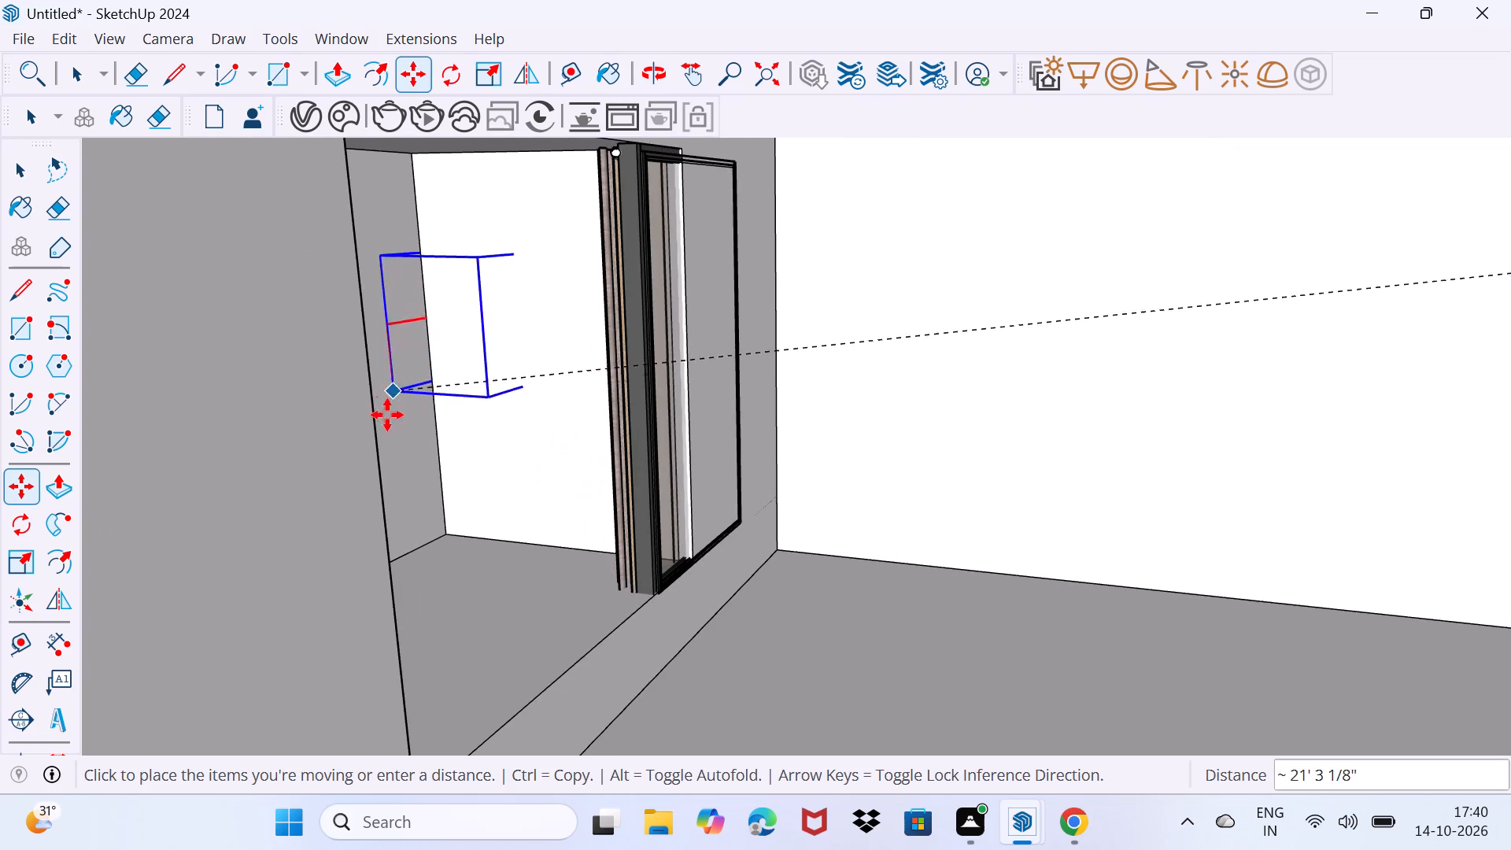
middle_click_drag(379, 423, 302, 472)
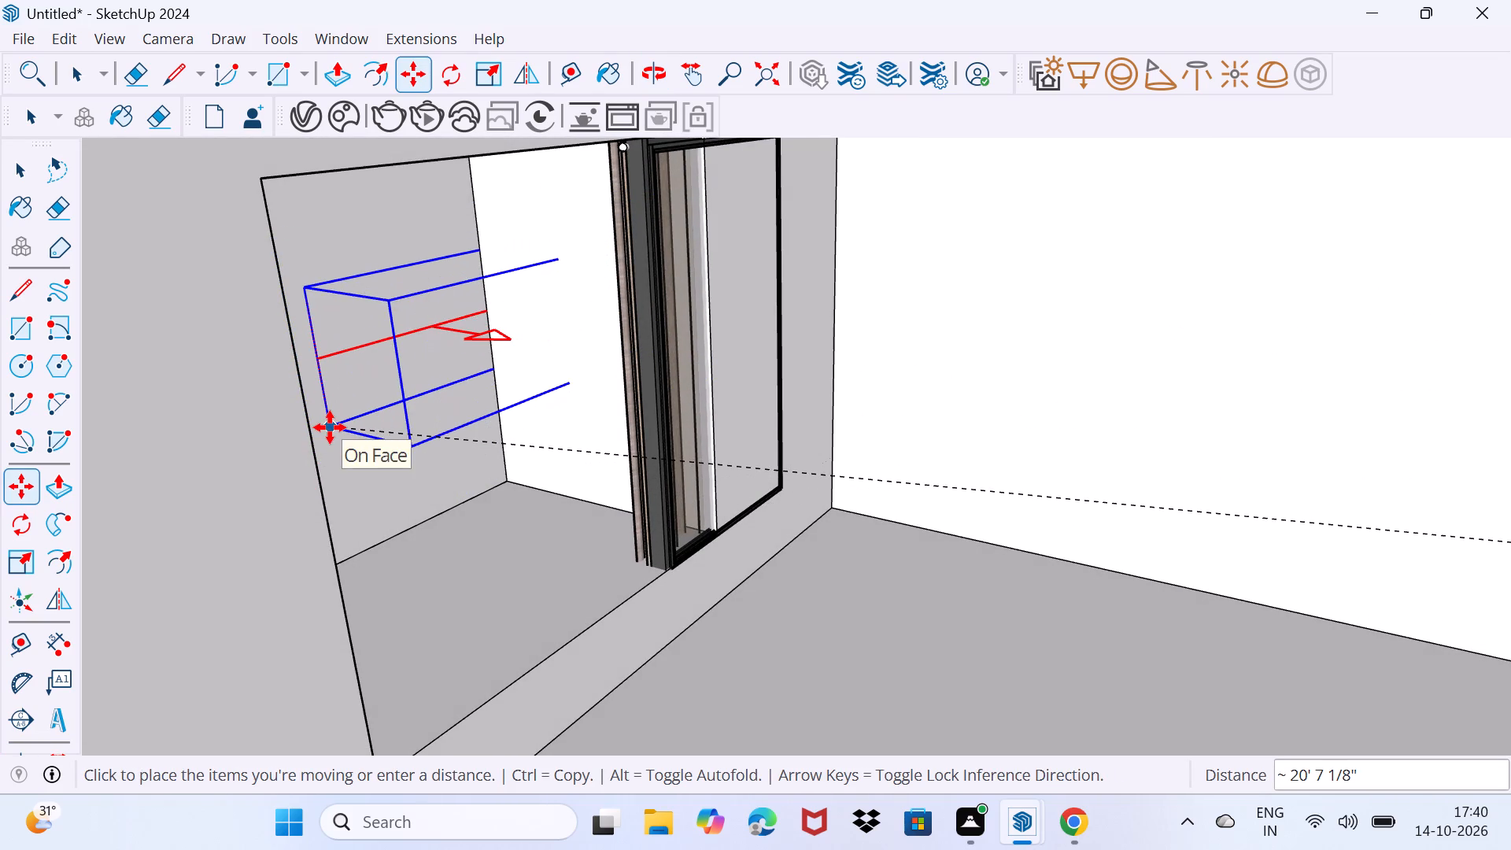
left_click(330, 427)
Shift the rectangle light about 1' 7 1/8" within the window opening, towards the front edge of the inner side face.
middle_click_drag(357, 416, 280, 441)
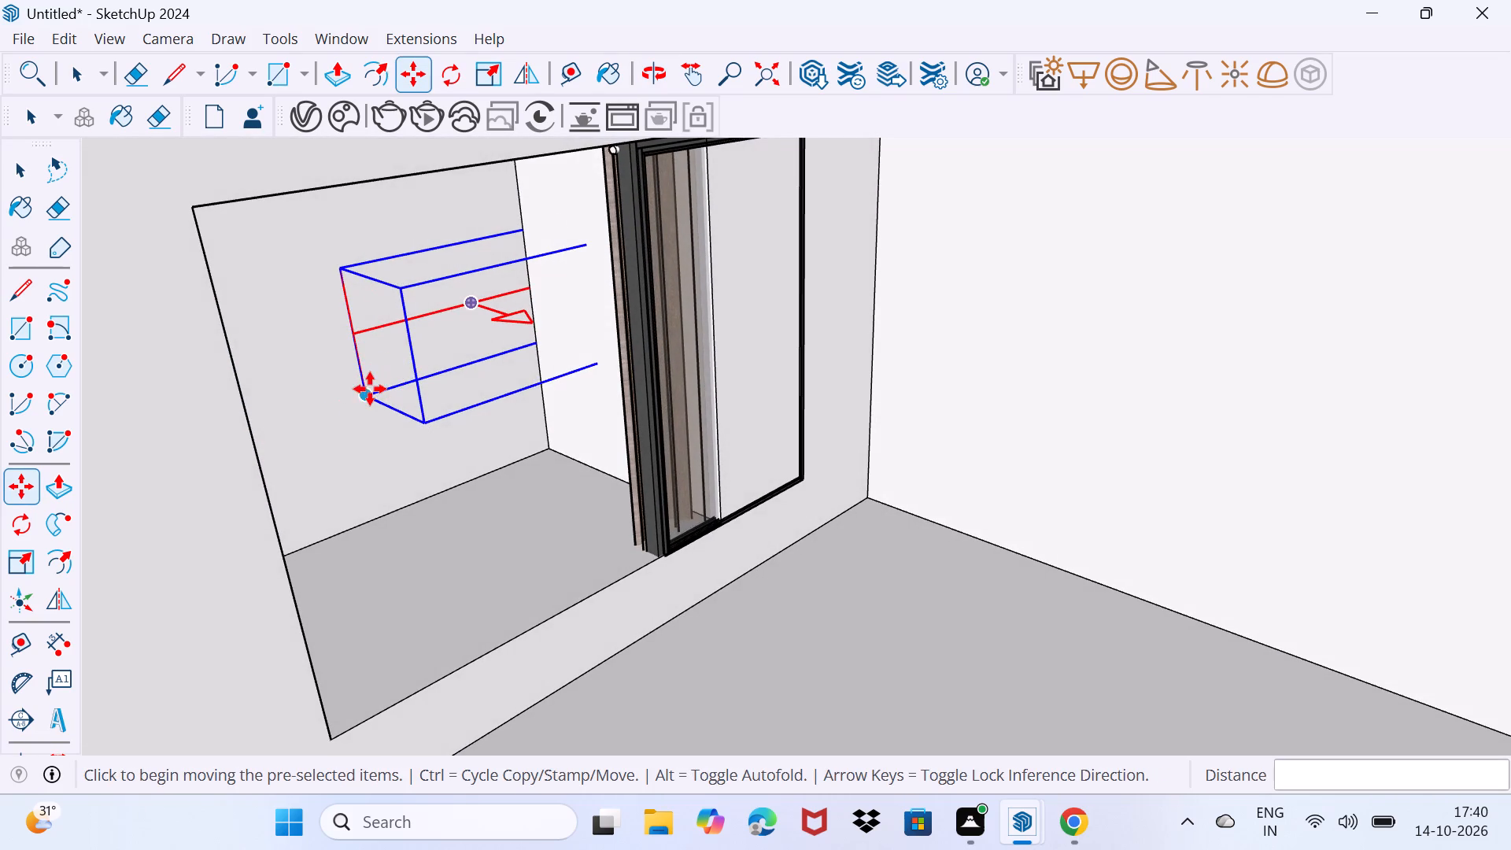
left_click(370, 390)
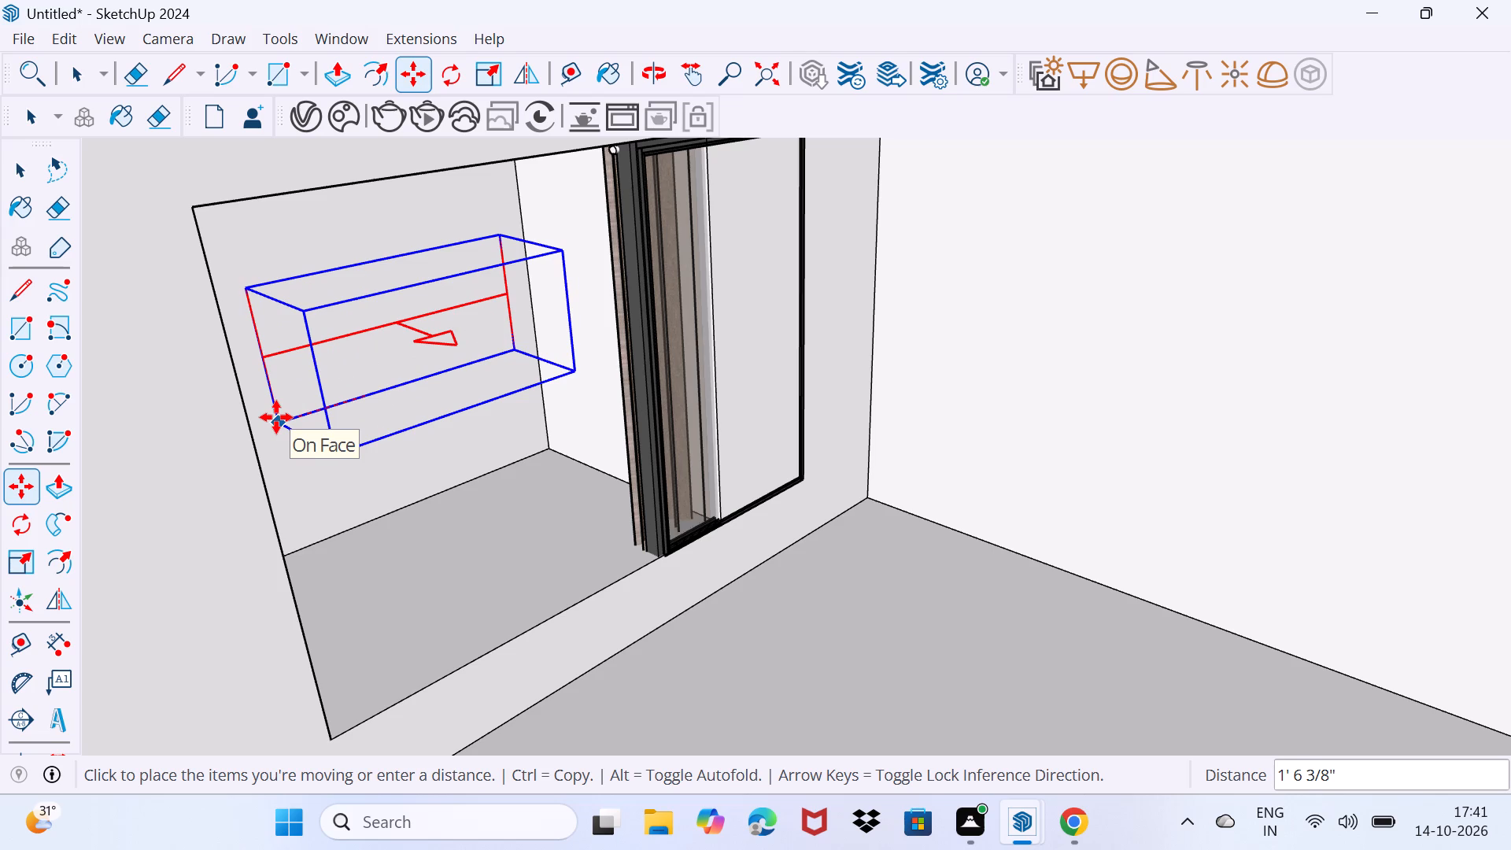
left_click(273, 419)
key("space")
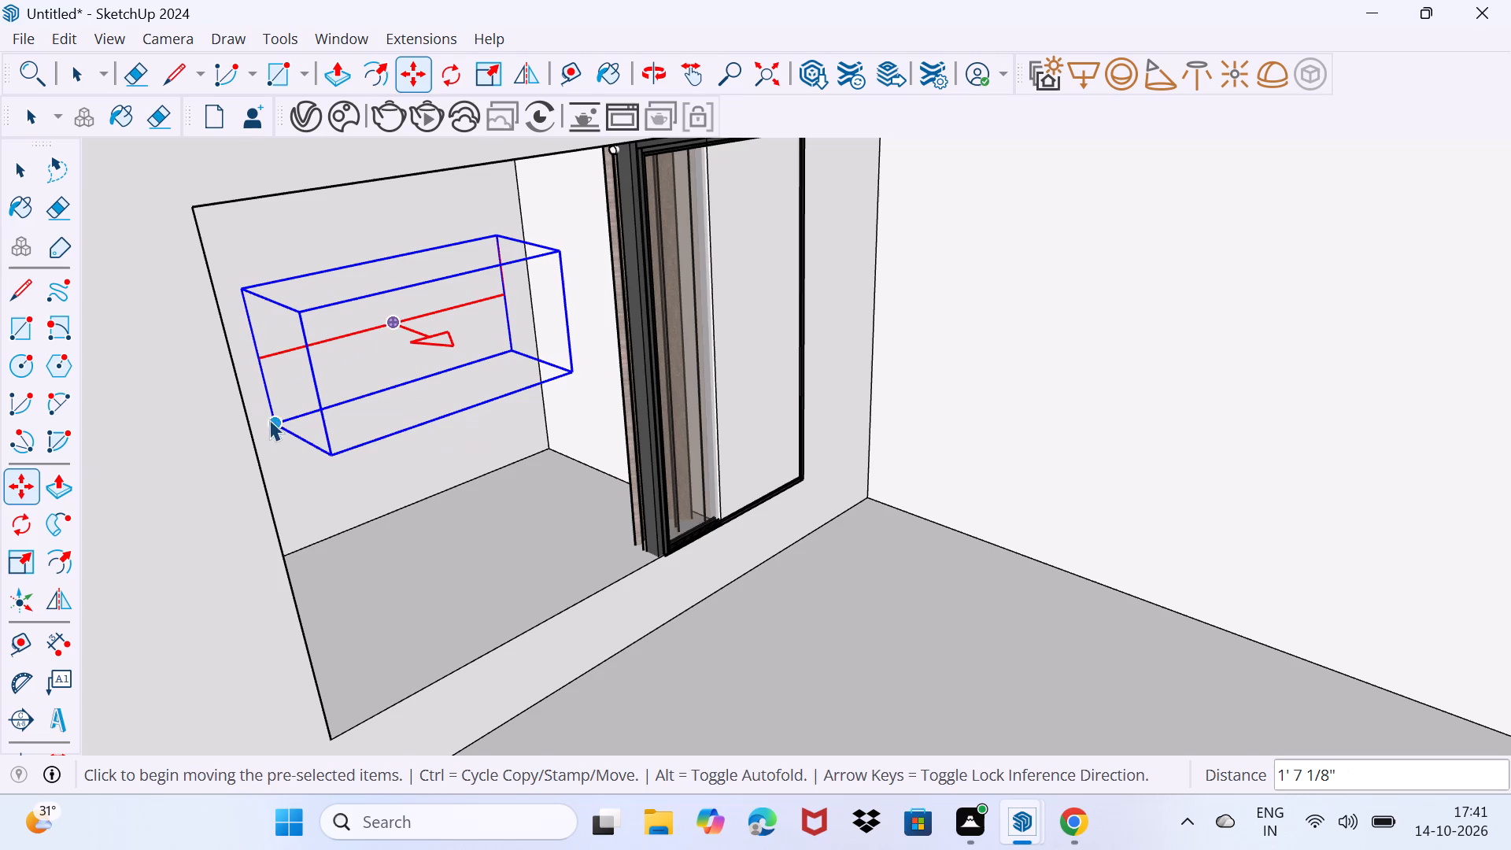
Slide the curtained window about 5' 9 3/4" back along its wall onto the lower corner endpoint of the lit opening.
left_click_drag(351, 527, 353, 512)
left_click(681, 535)
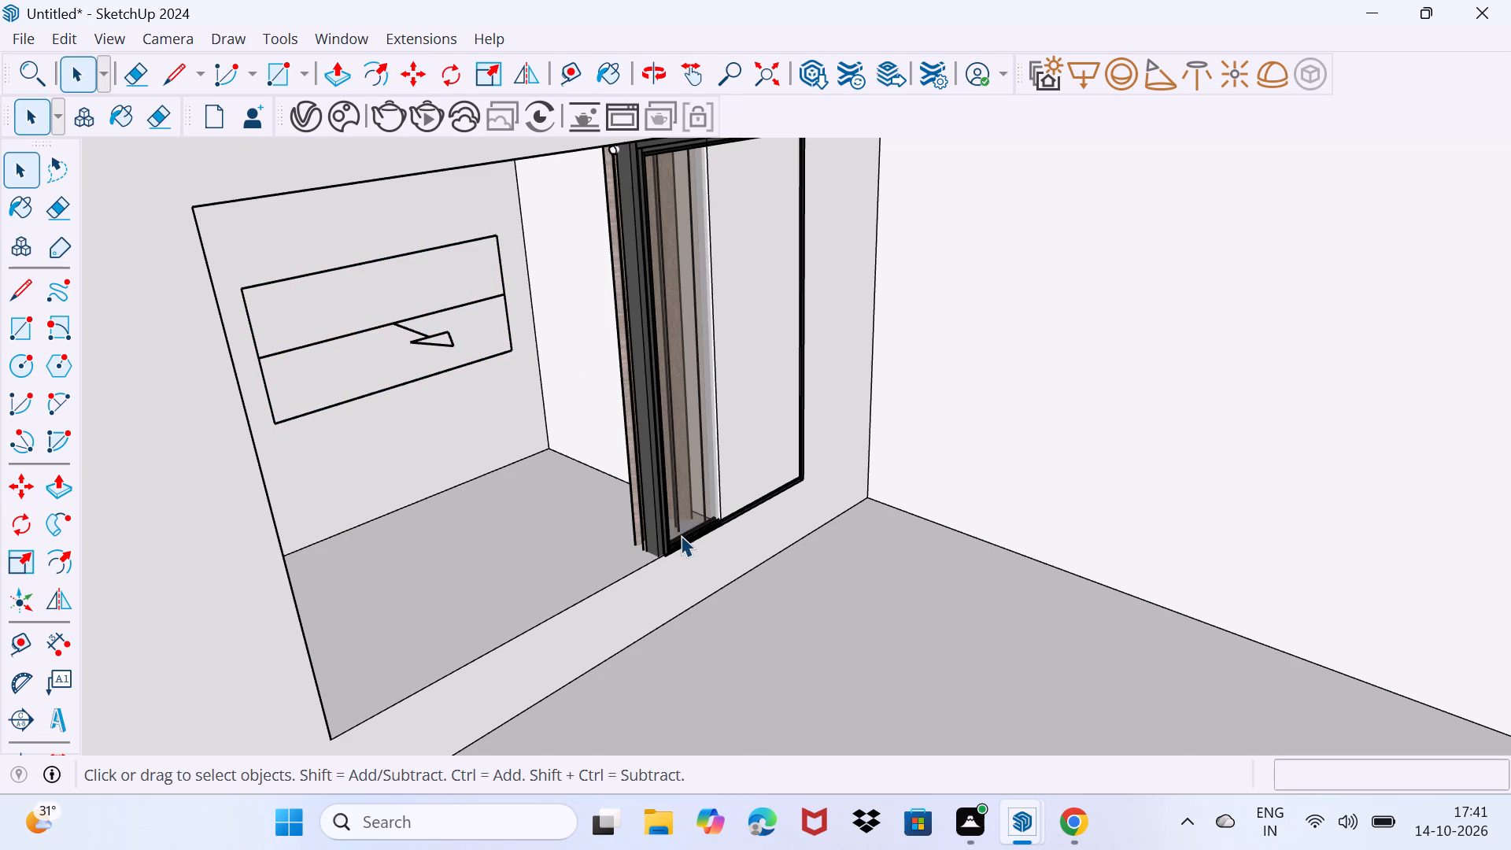
key("m")
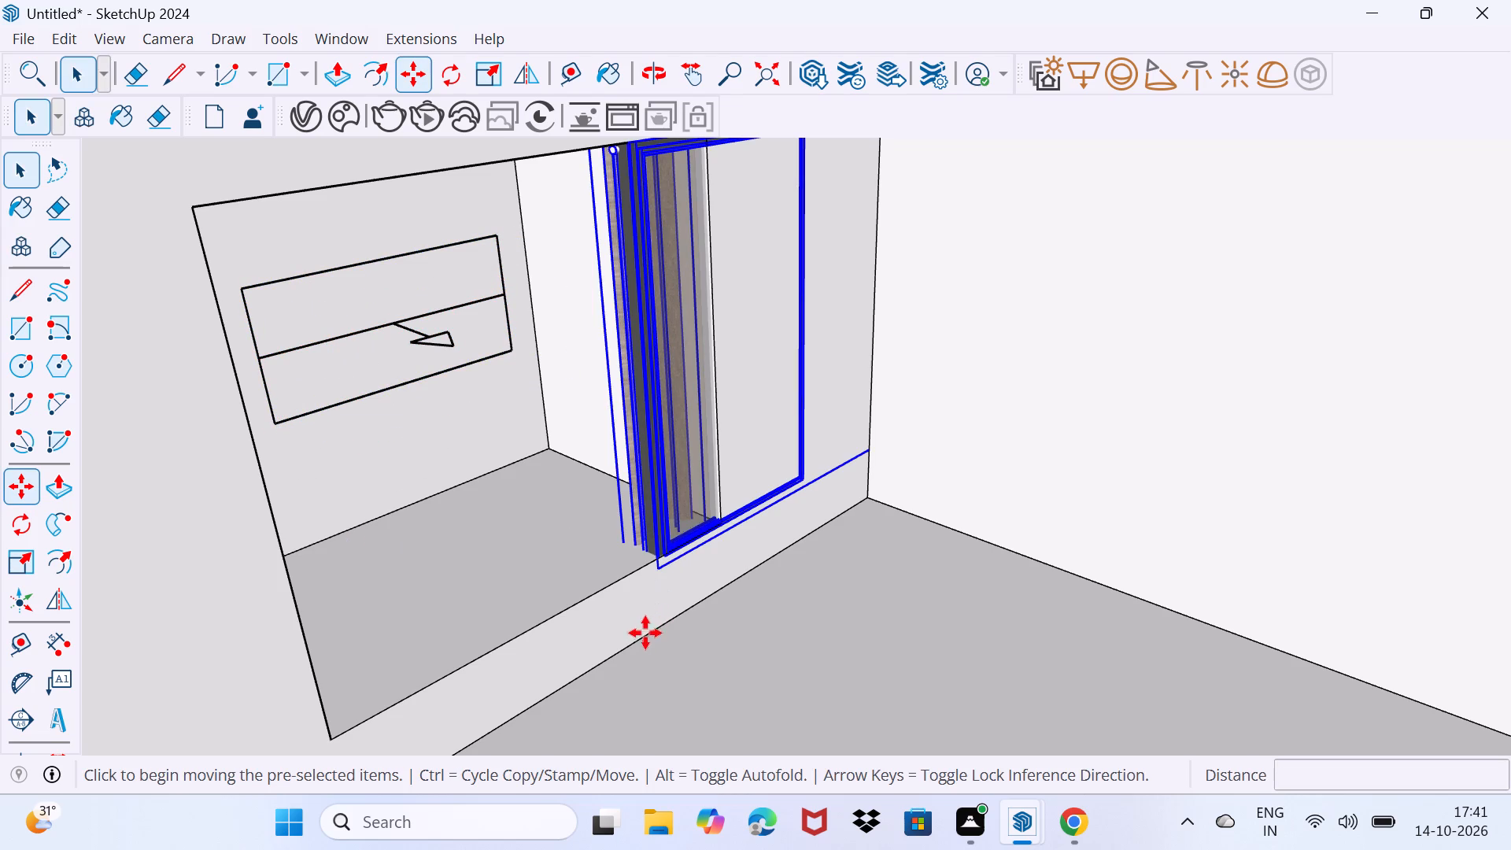
left_click(653, 570)
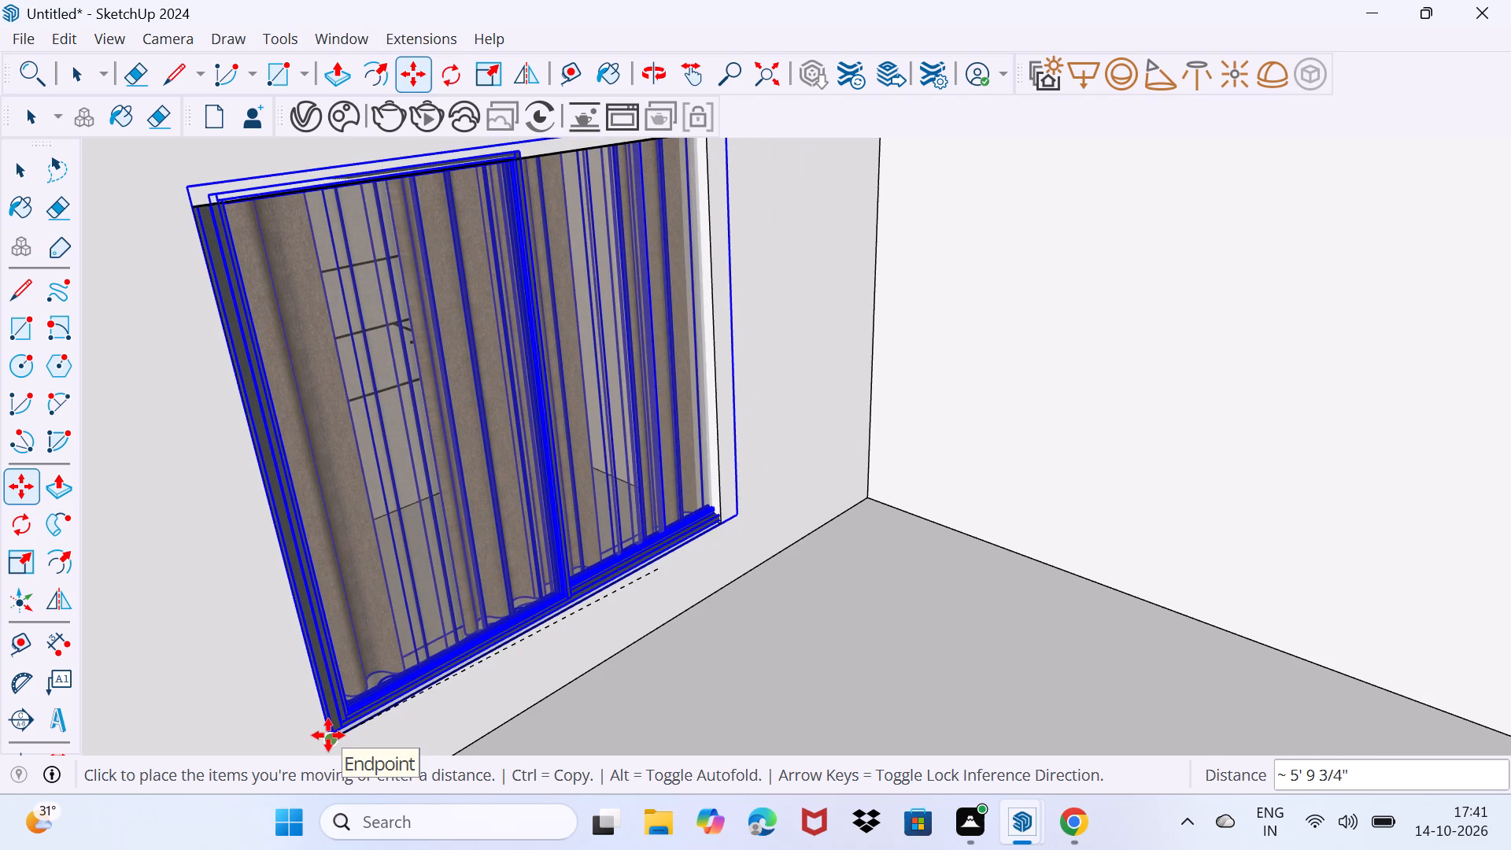
left_click(328, 735)
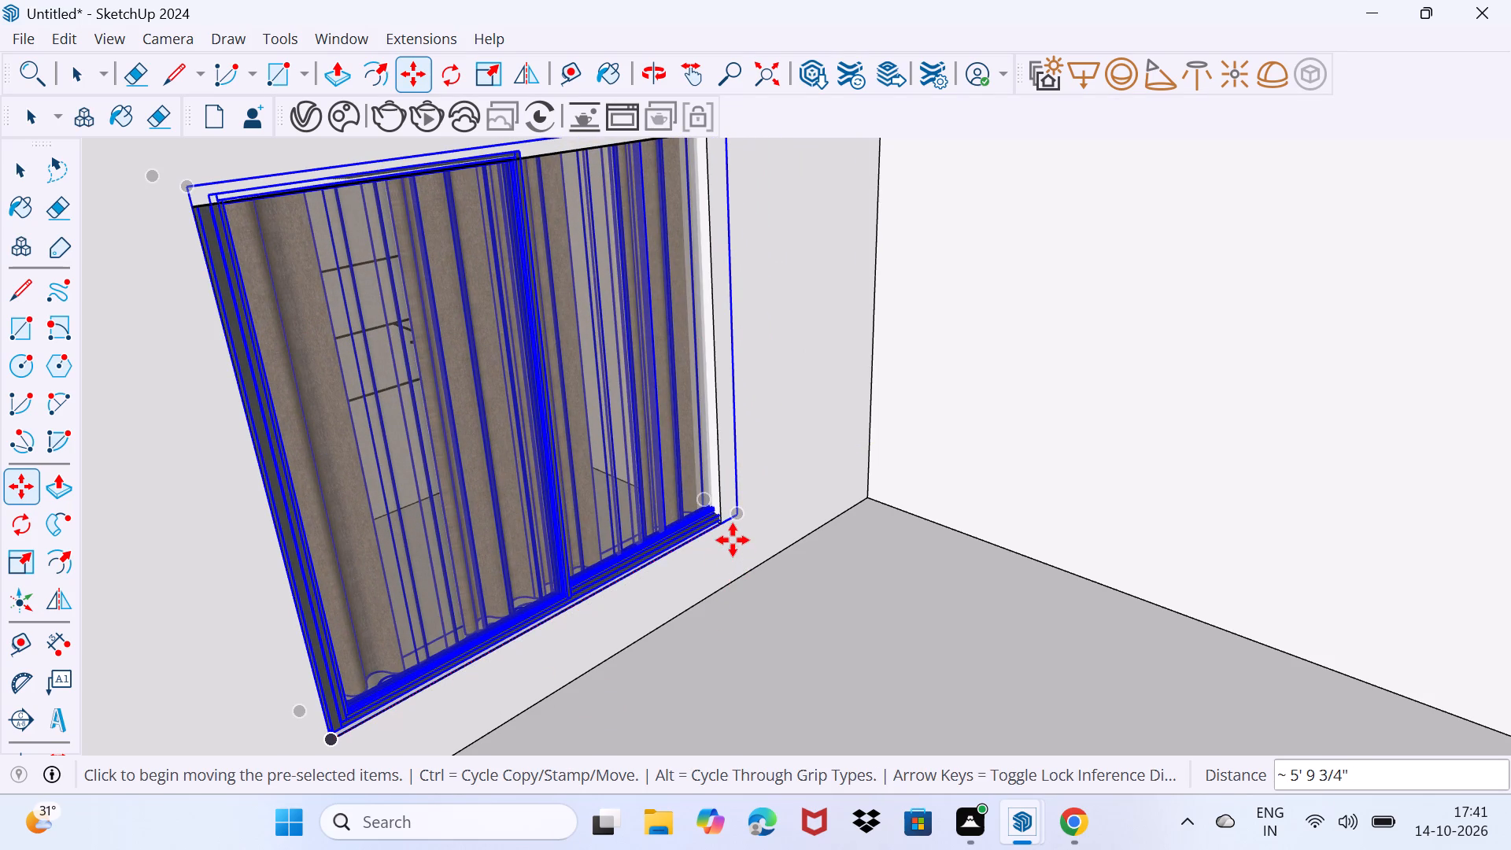
Scale the curtained window to about 0.94 along red and 1.00 along green to match the opening's width.
key("s")
left_click(733, 329)
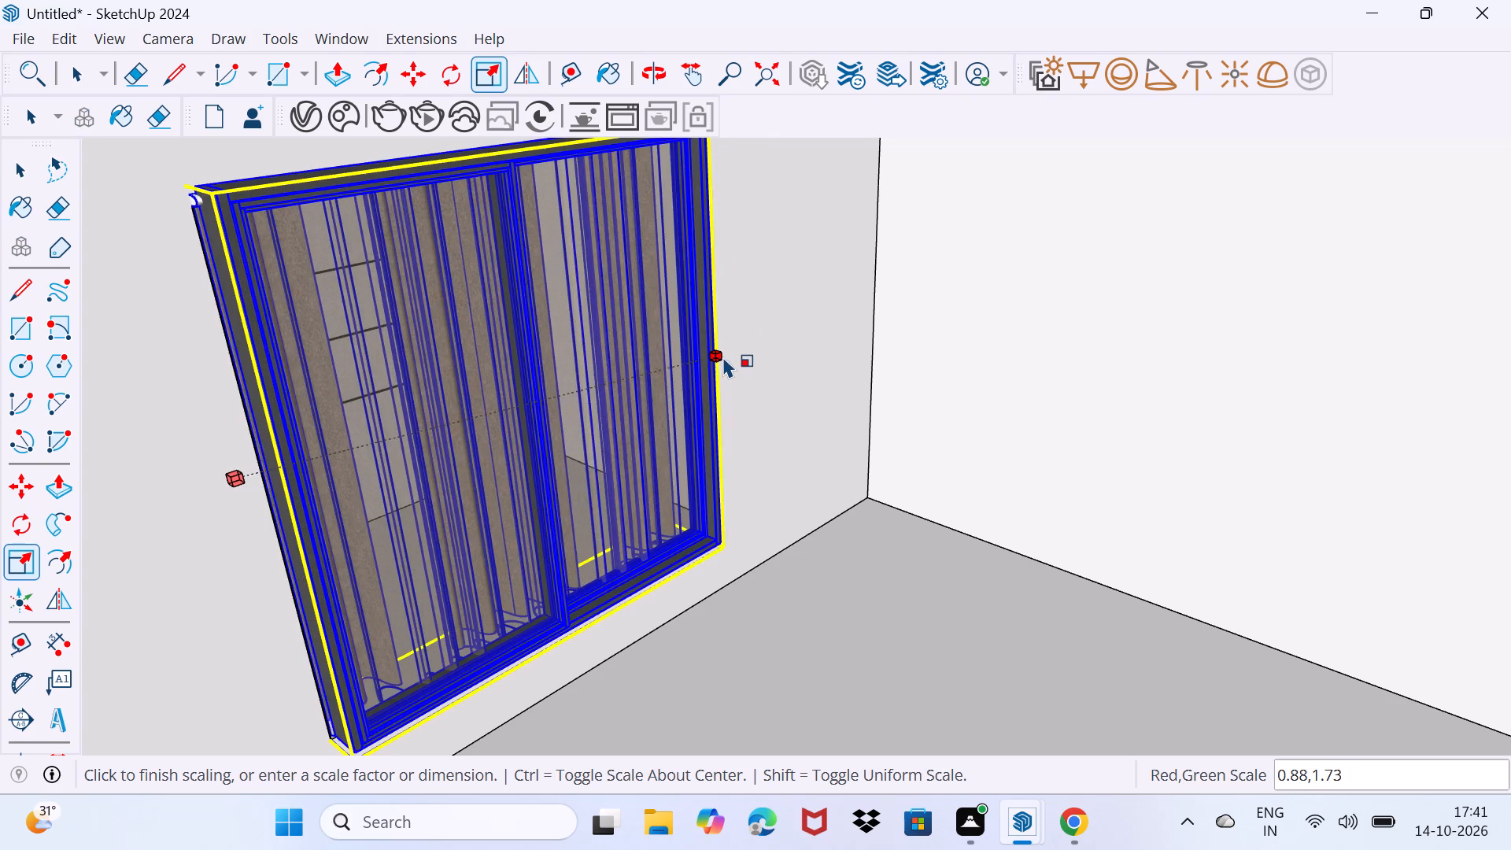
key("ctrl+z")
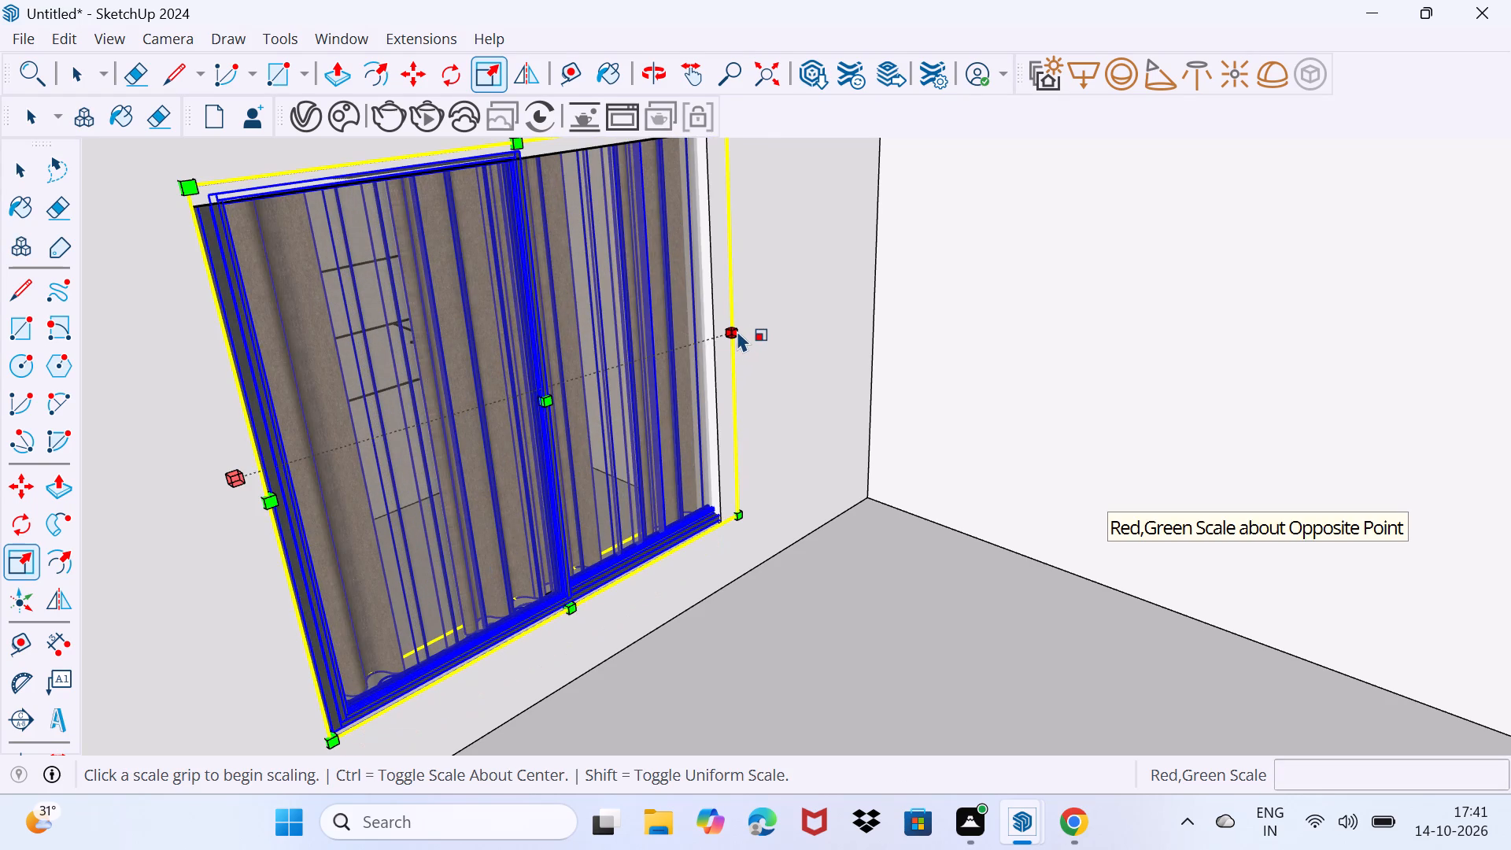
left_click(737, 331)
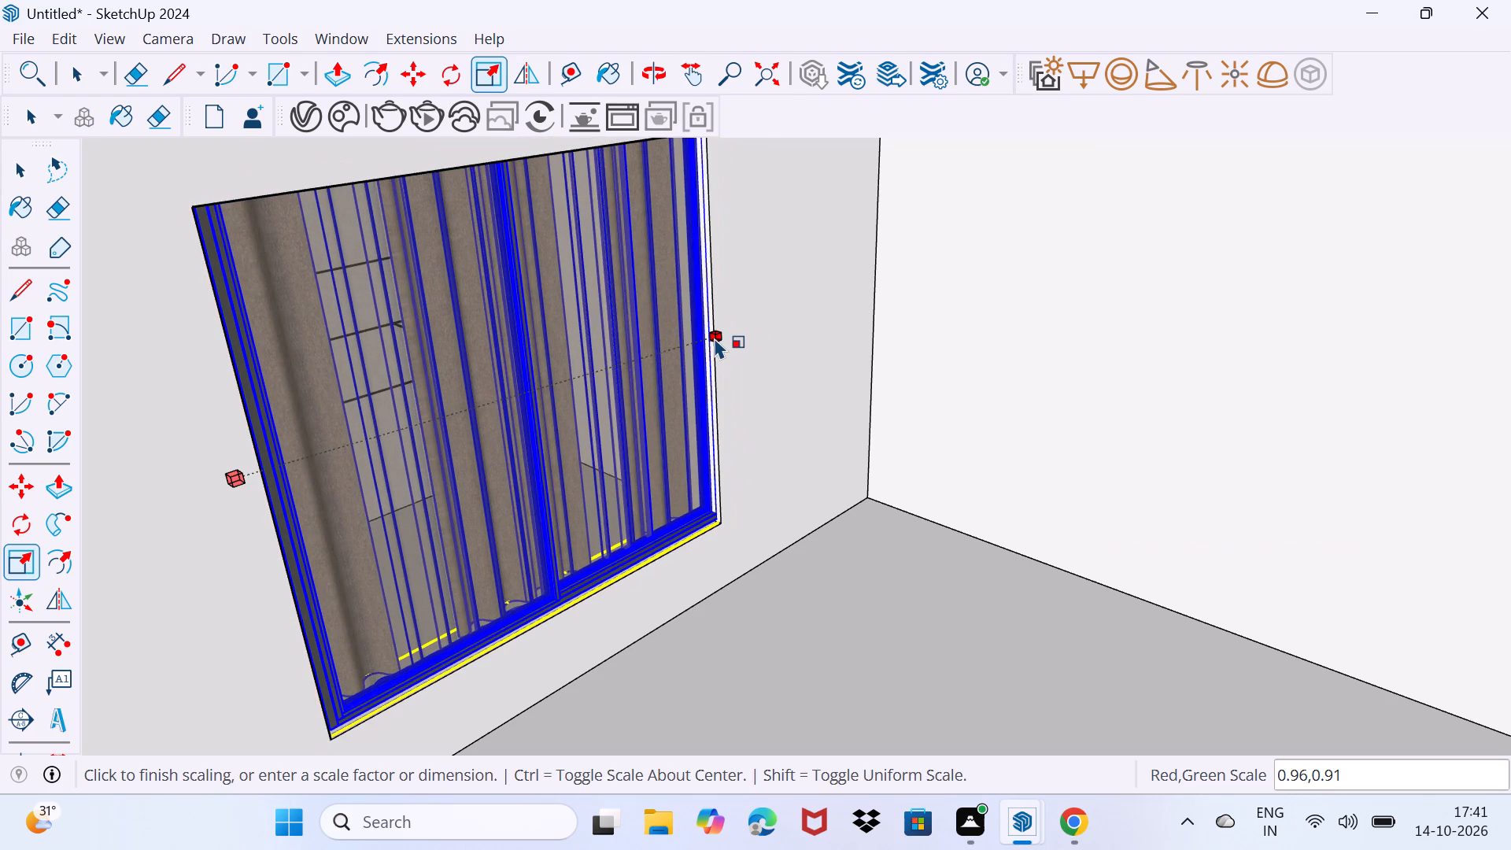
left_click(721, 337)
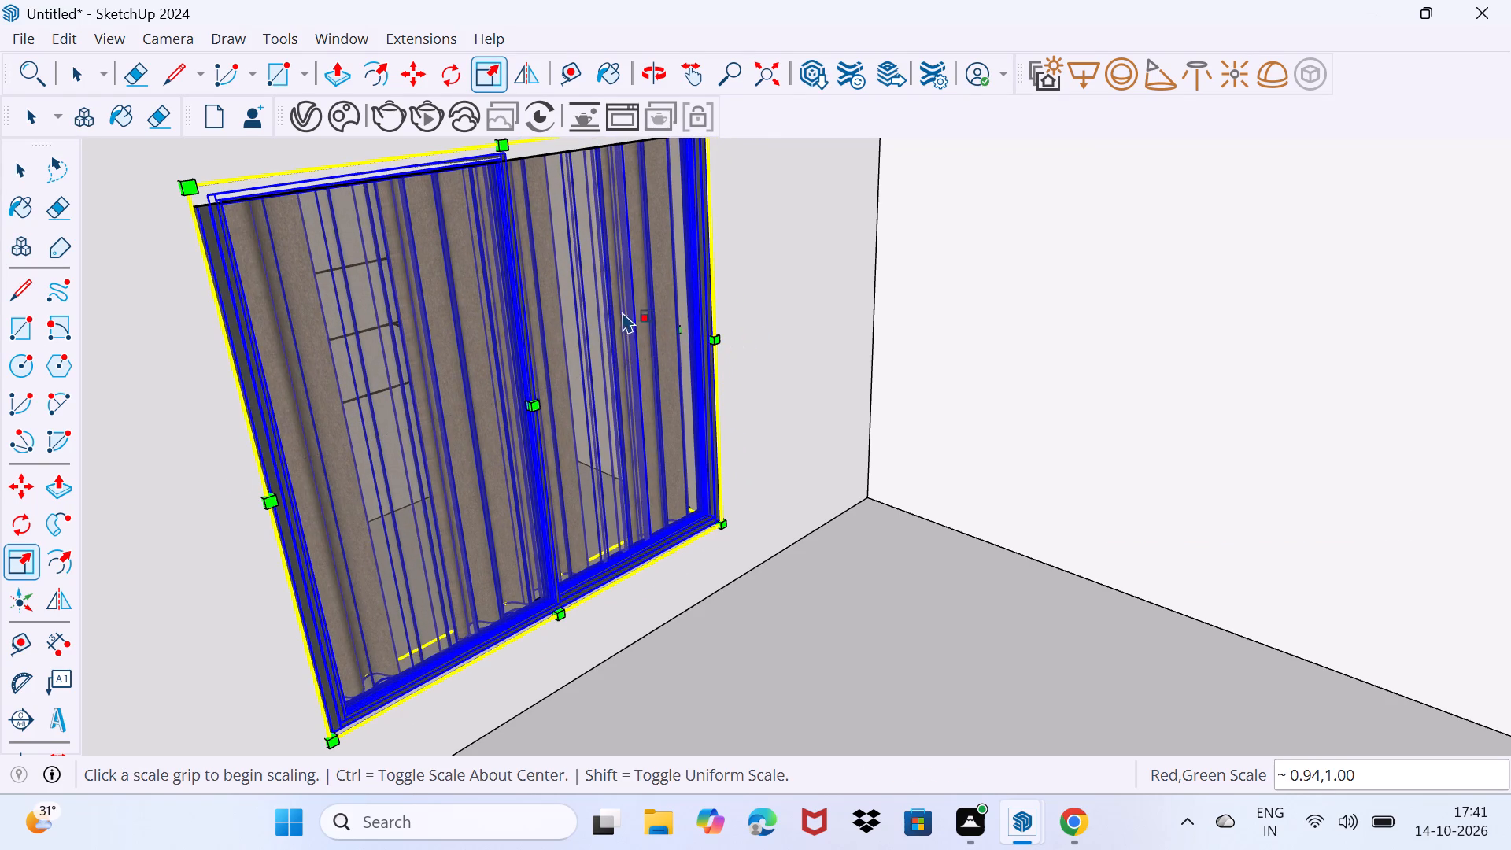
middle_click_drag(622, 311, 644, 396)
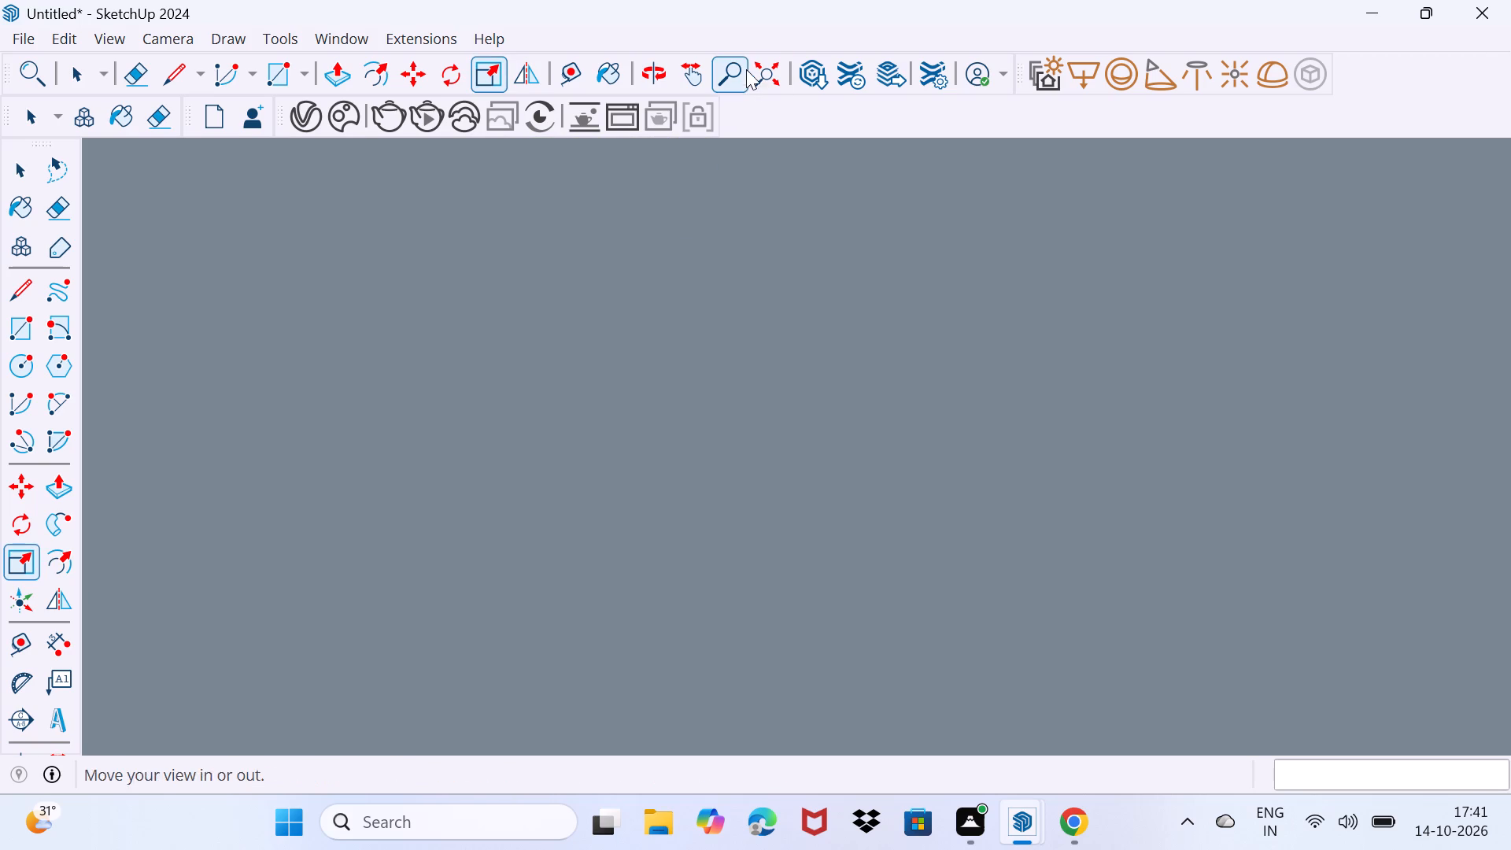
left_click(775, 69)
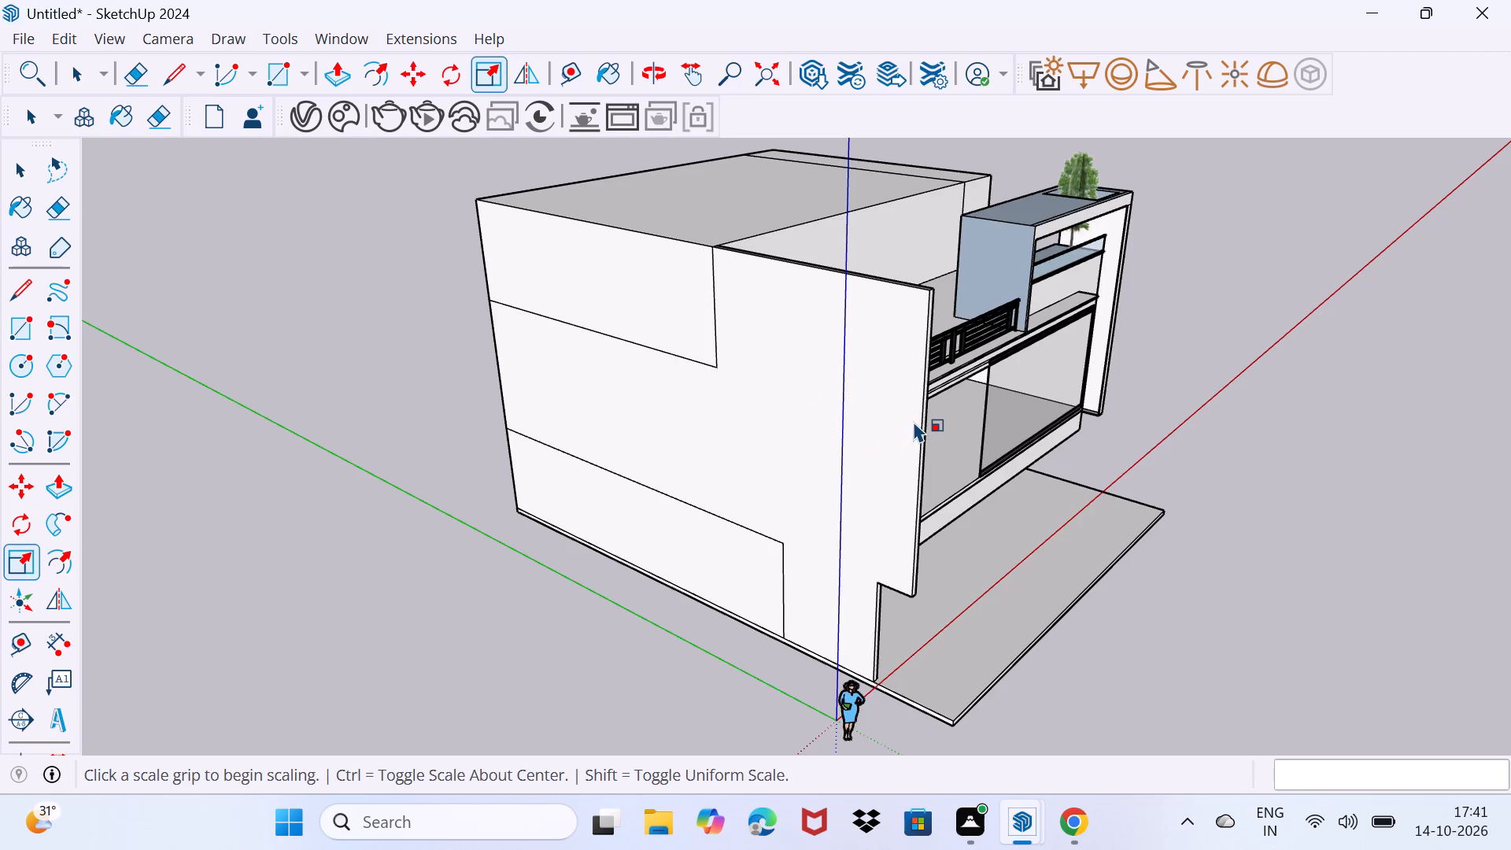
key("Escape")
key("space")
Copy the fitted curtained window about 26' across to the lower corner of the other lit square wall opening.
middle_click_drag(943, 468, 614, 425)
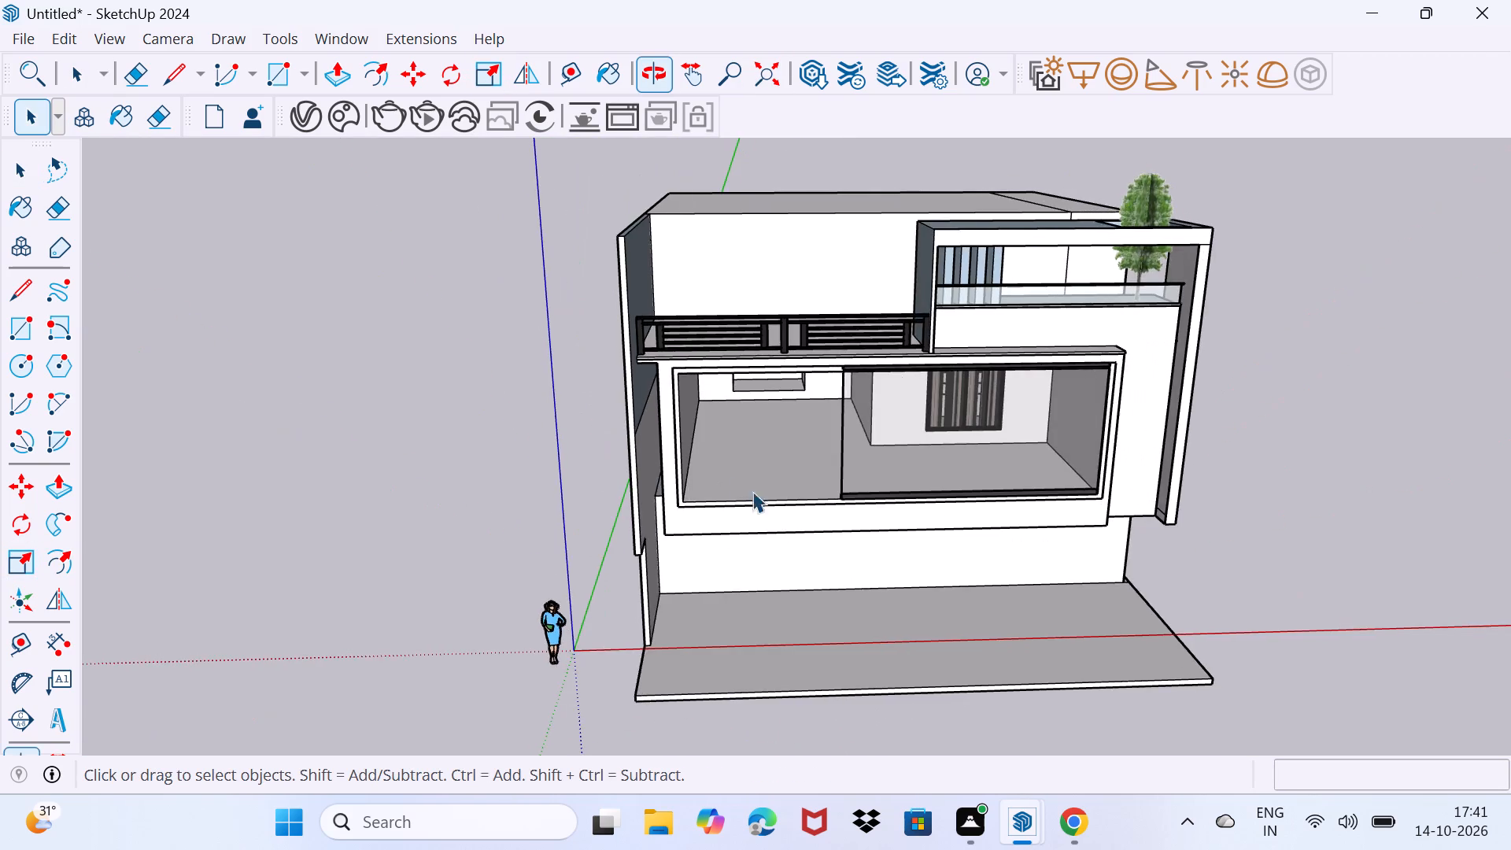
scroll(771, 498, "up", 5)
middle_click_drag(775, 471, 839, 454)
scroll(868, 438, "up", 7)
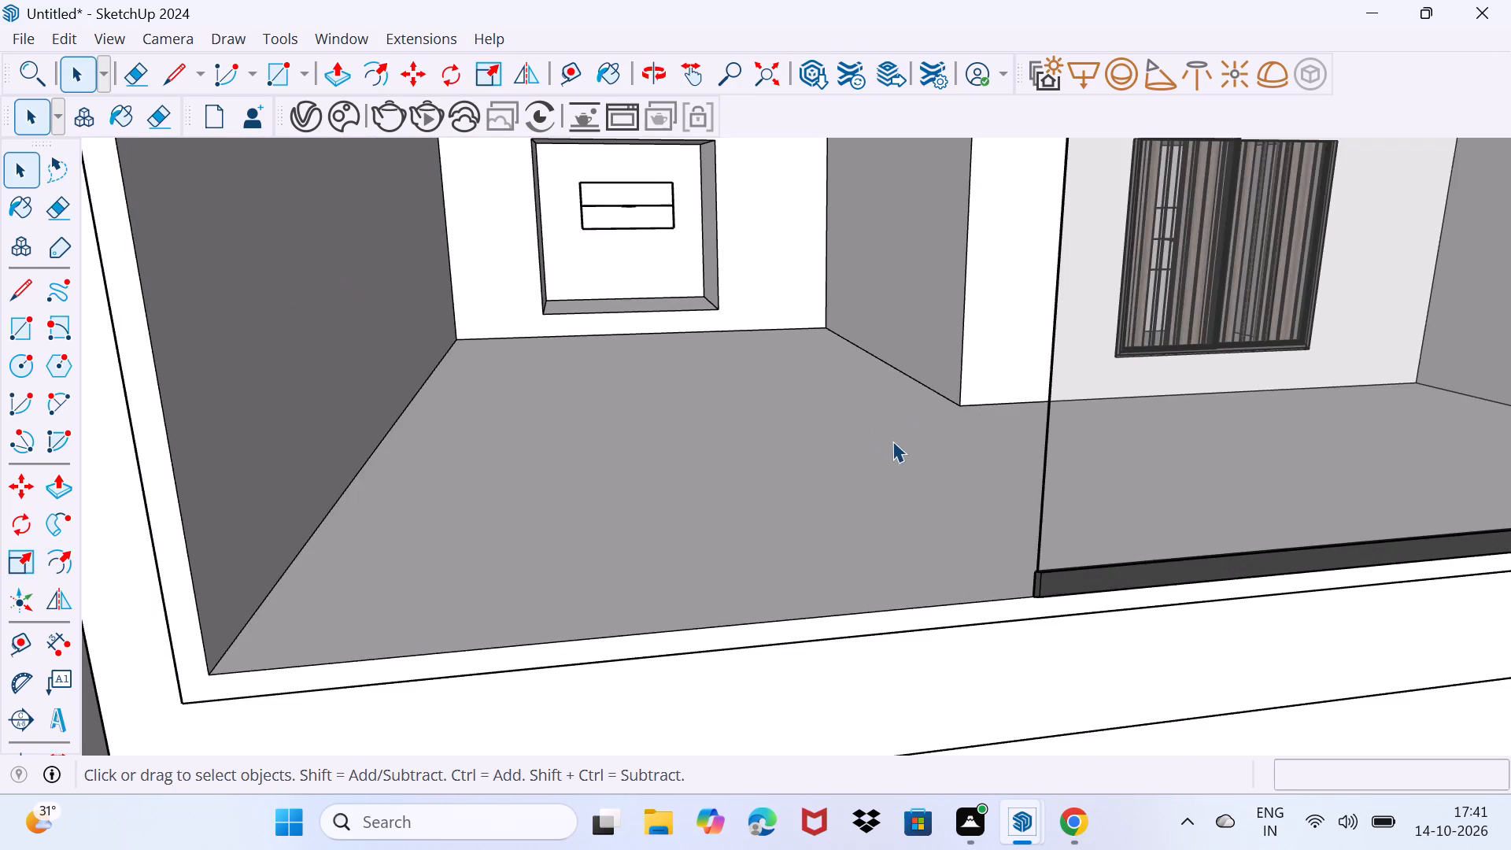
middle_click_drag(896, 442, 1010, 409)
left_click(1105, 321)
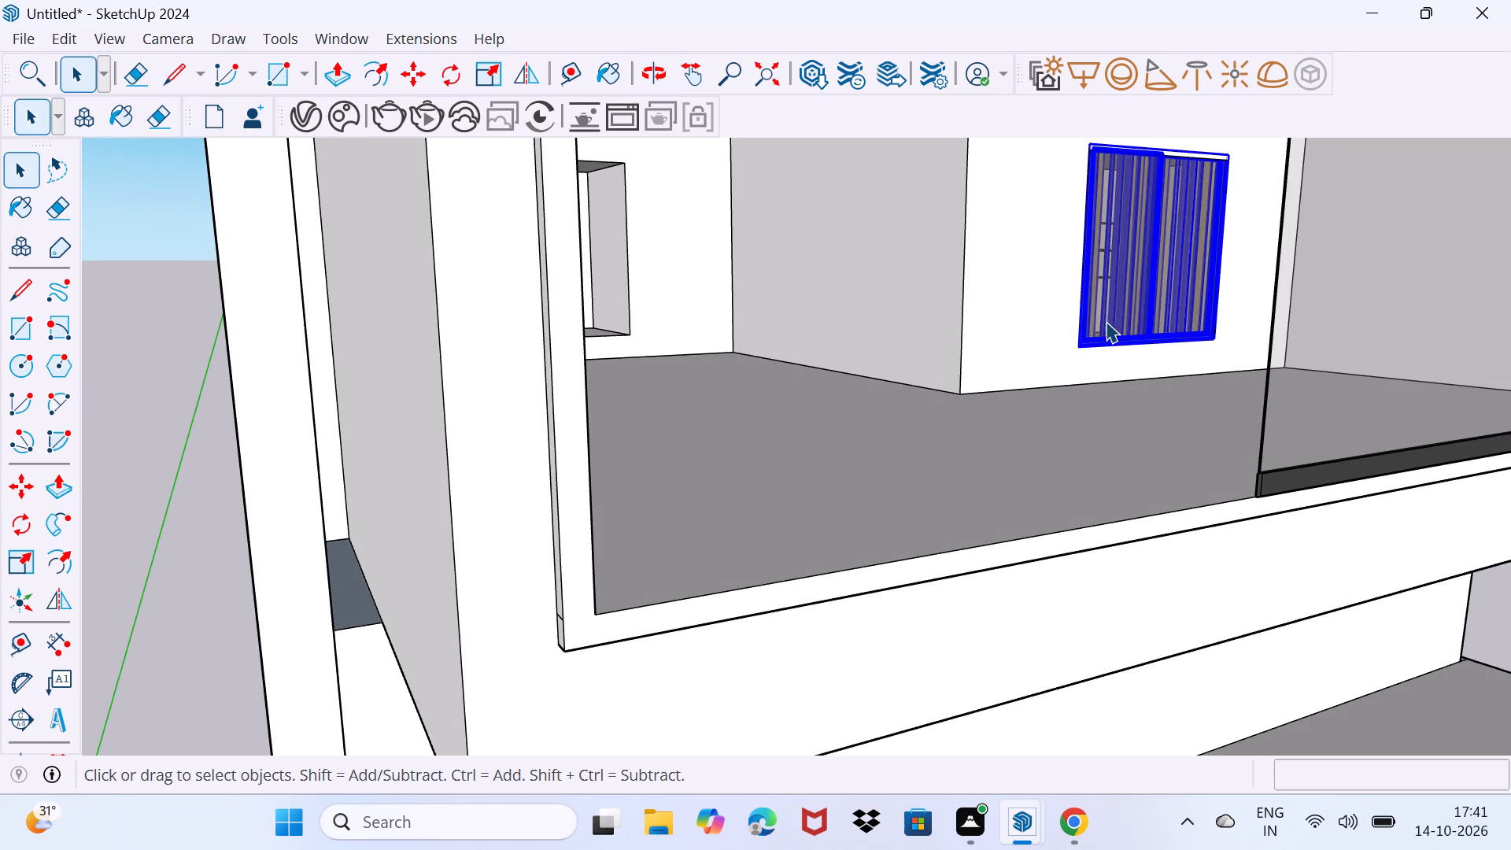
key("m")
left_click(1081, 350)
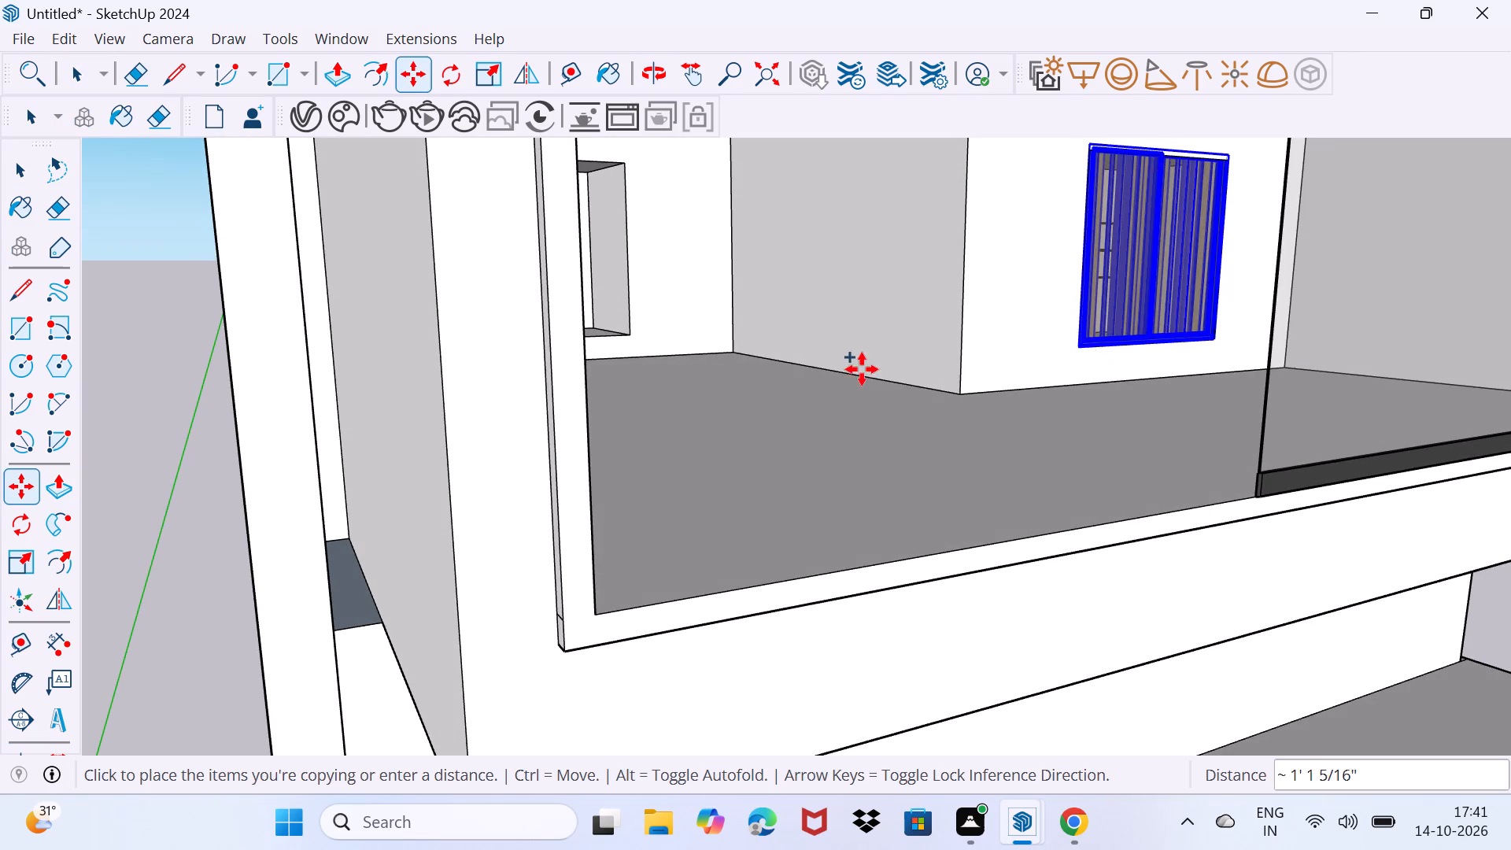
scroll(630, 431, "up", 3)
middle_click_drag(624, 424, 557, 484)
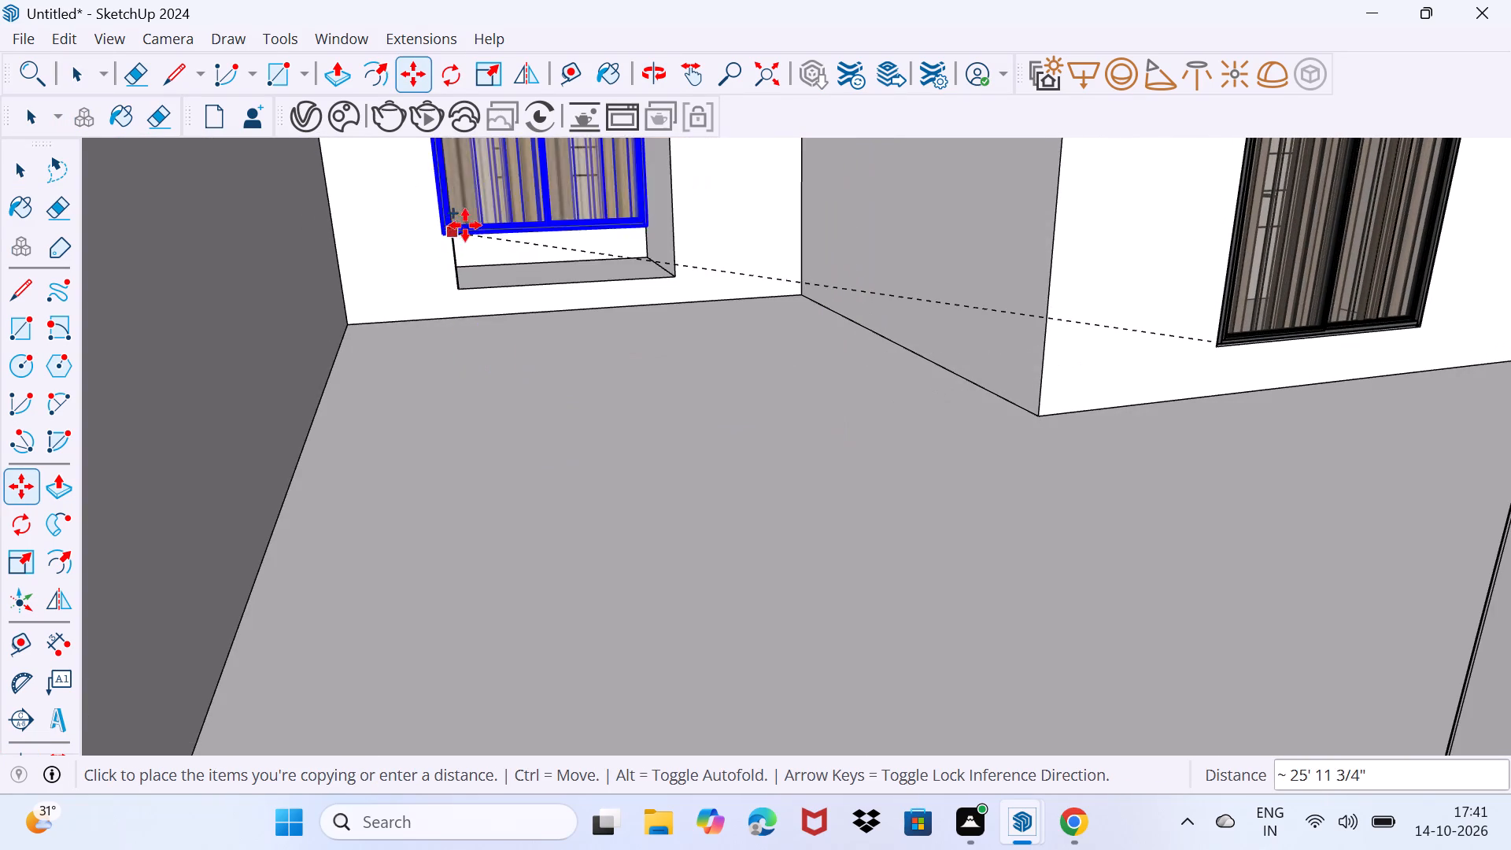
left_click(471, 285)
Widen the copied curtained window to about 1.15 along red so it spans the square opening.
scroll(534, 274, "up", 3)
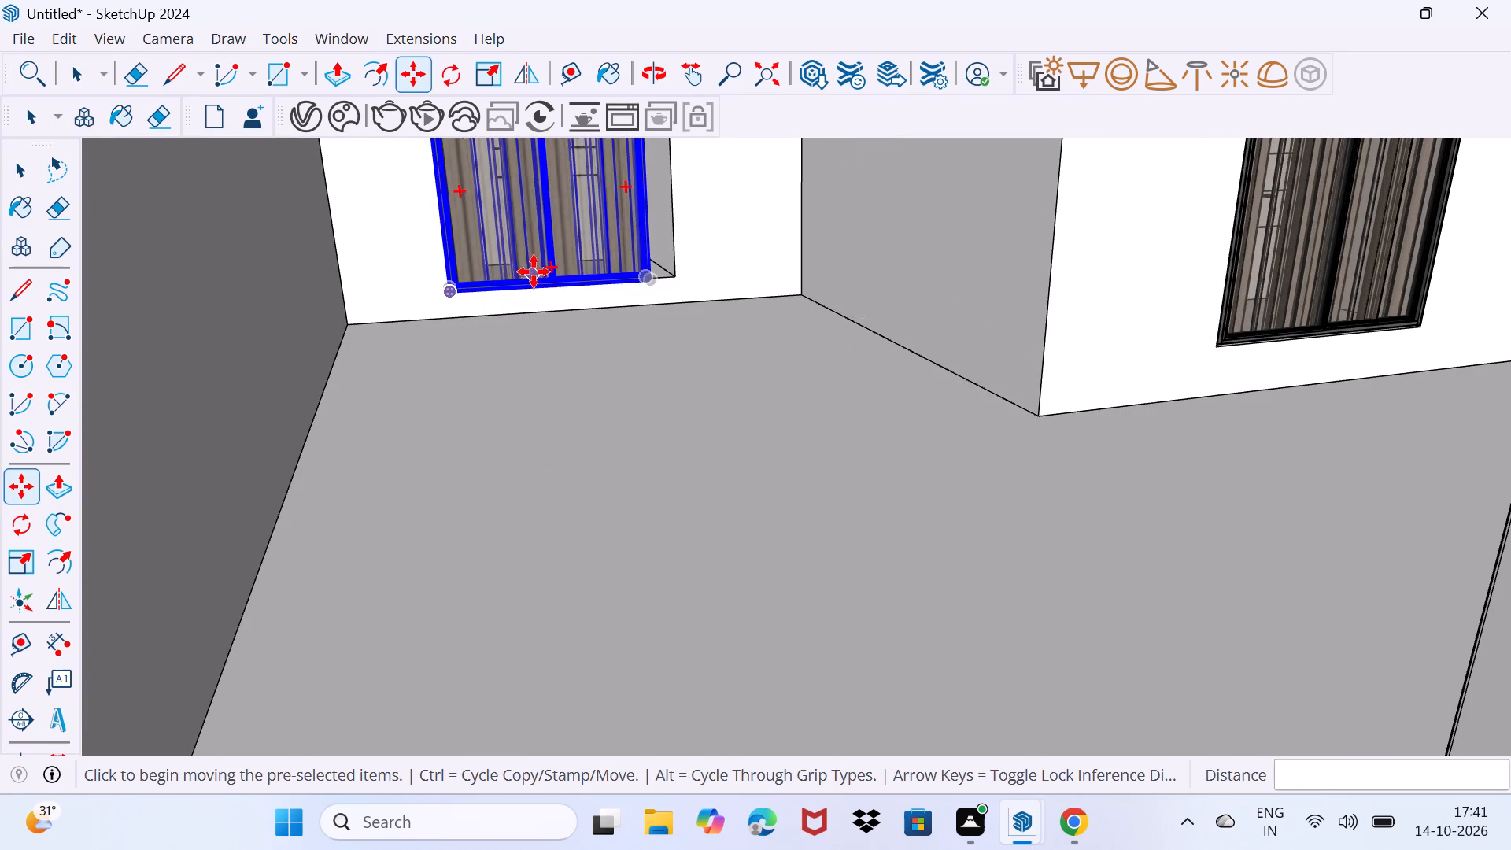
scroll(534, 272, "up", 5)
middle_click_drag(633, 246, 493, 370)
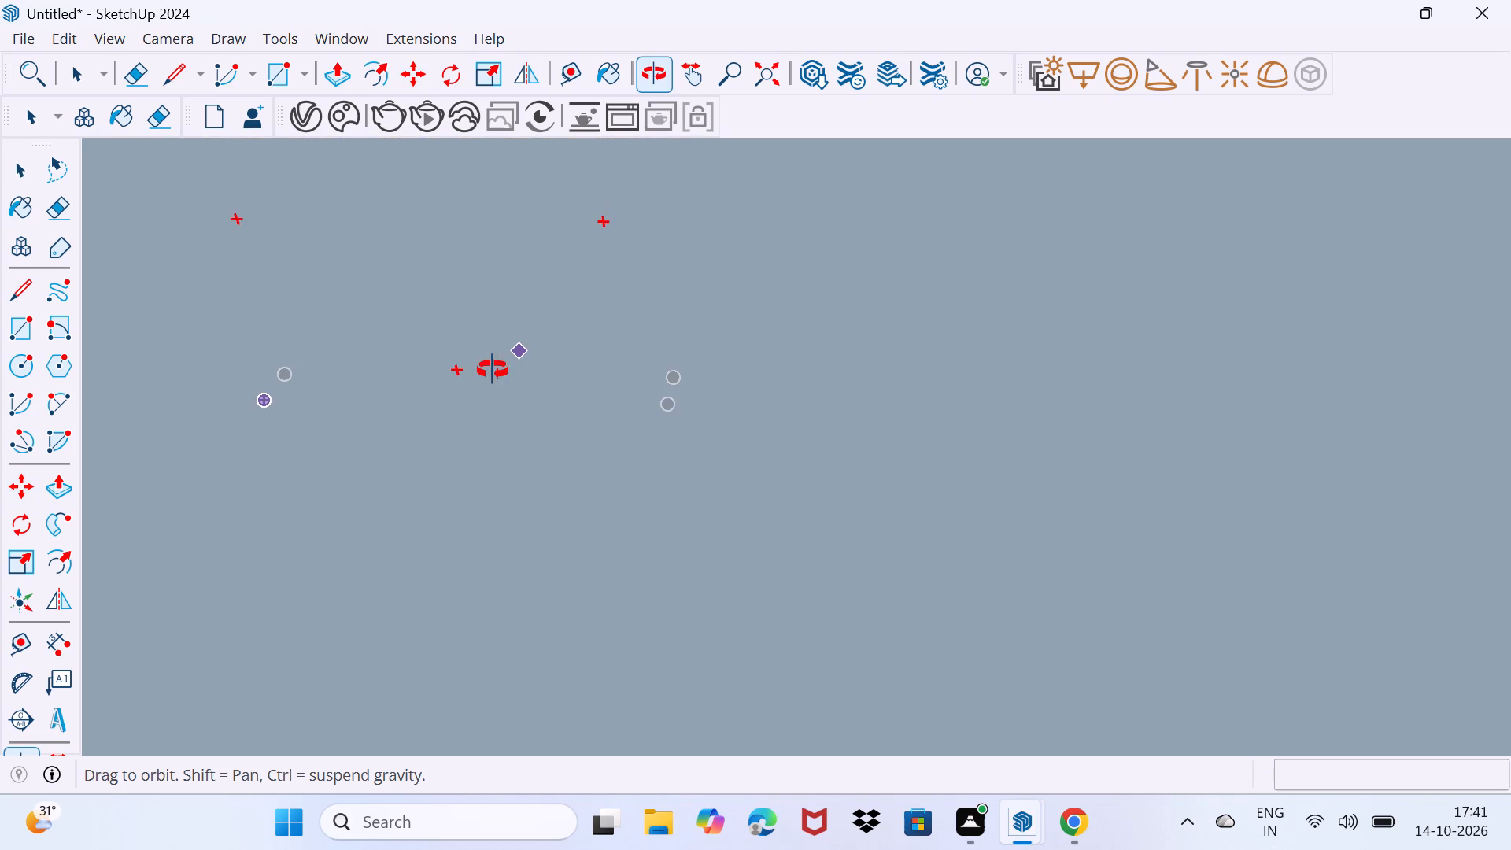
middle_click_drag(493, 370, 703, 261)
scroll(703, 261, "up", 4)
middle_click_drag(862, 260, 837, 279)
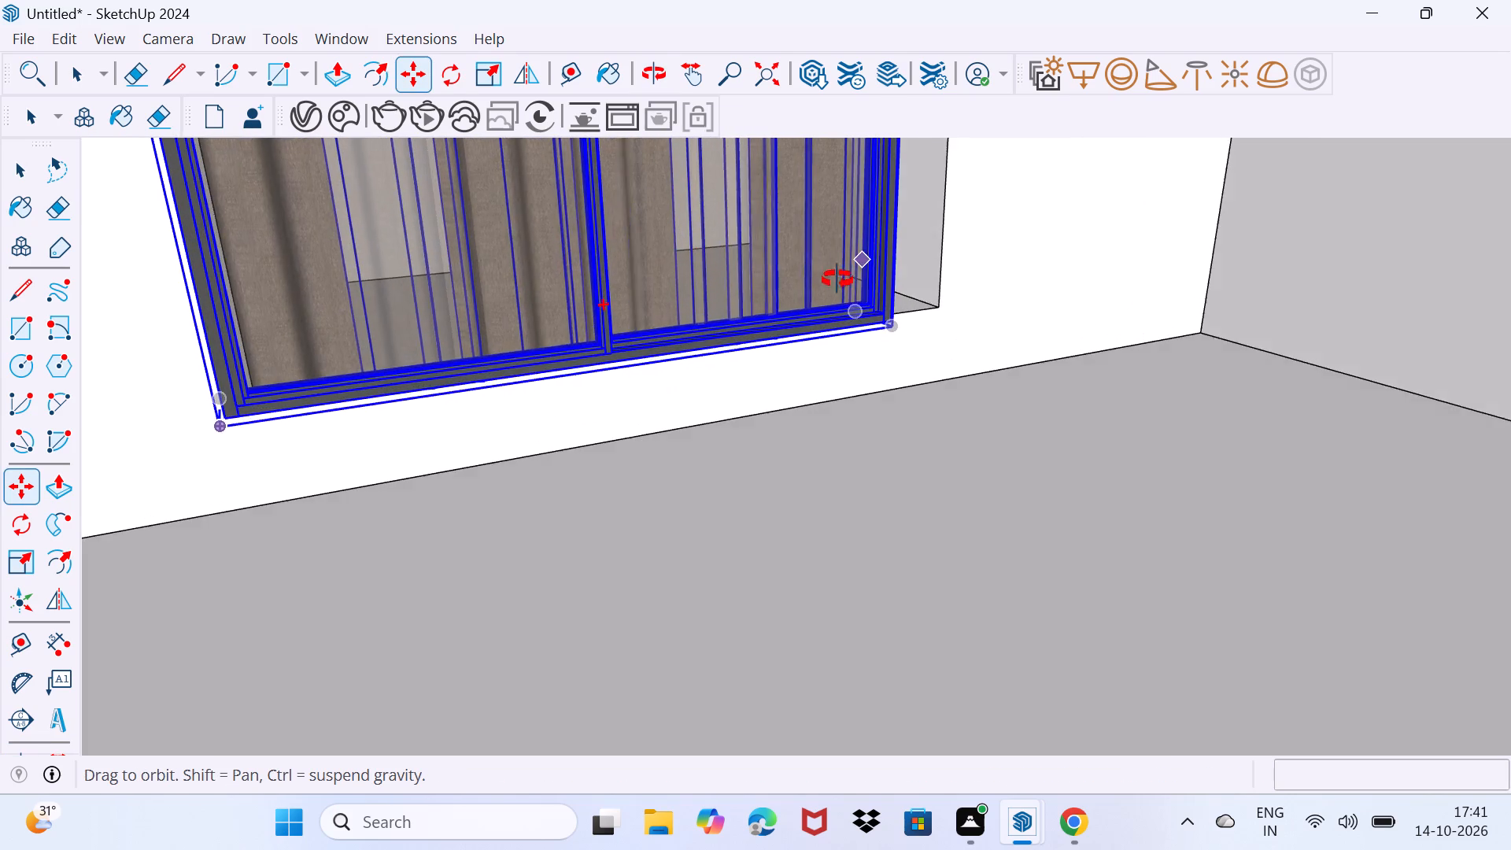
middle_click_drag(837, 279, 556, 320)
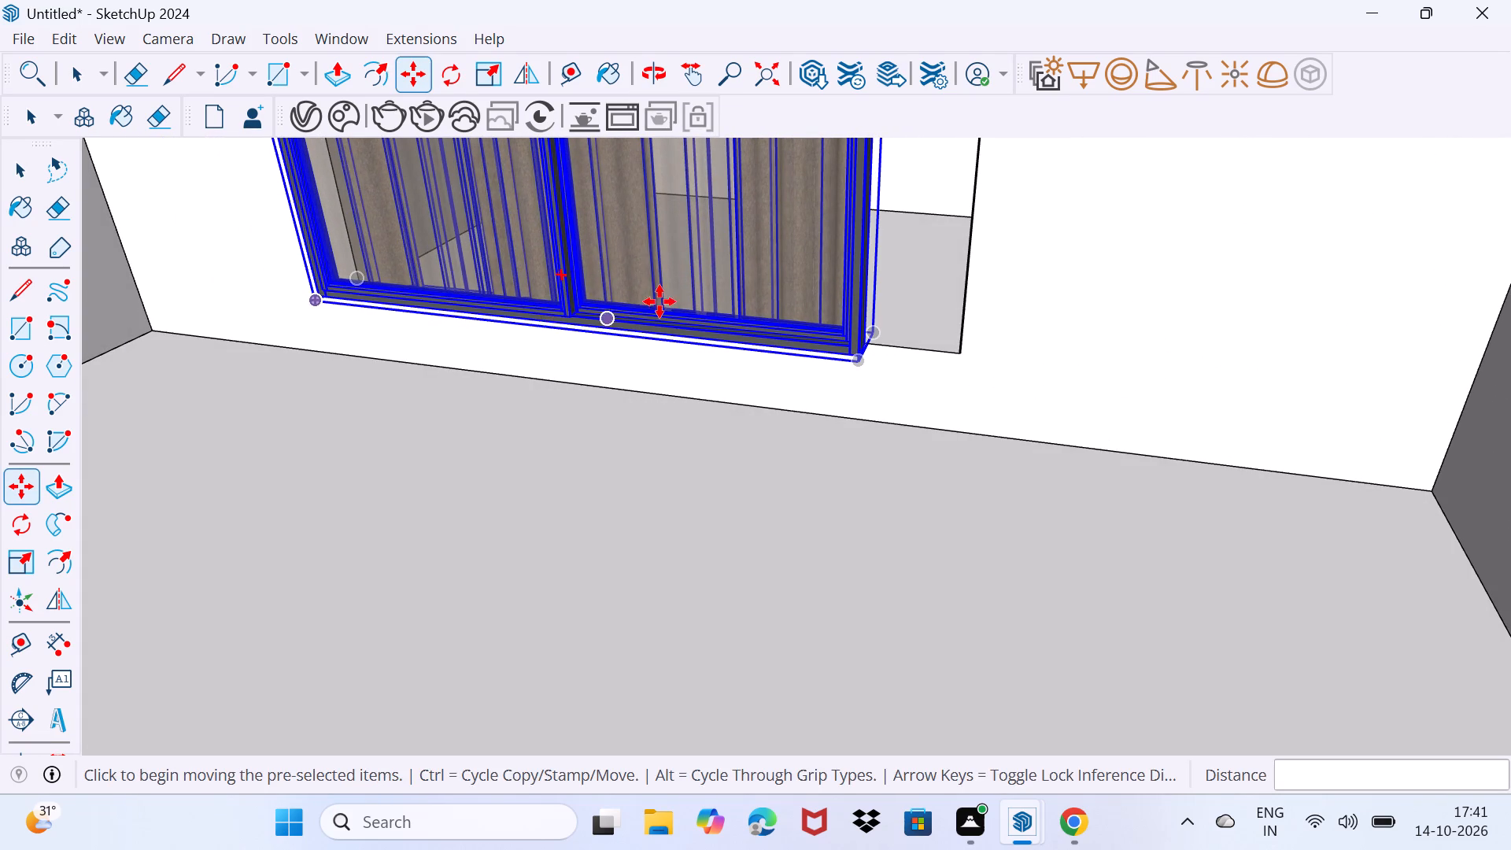
key("s")
middle_click_drag(855, 236, 814, 460, "shift")
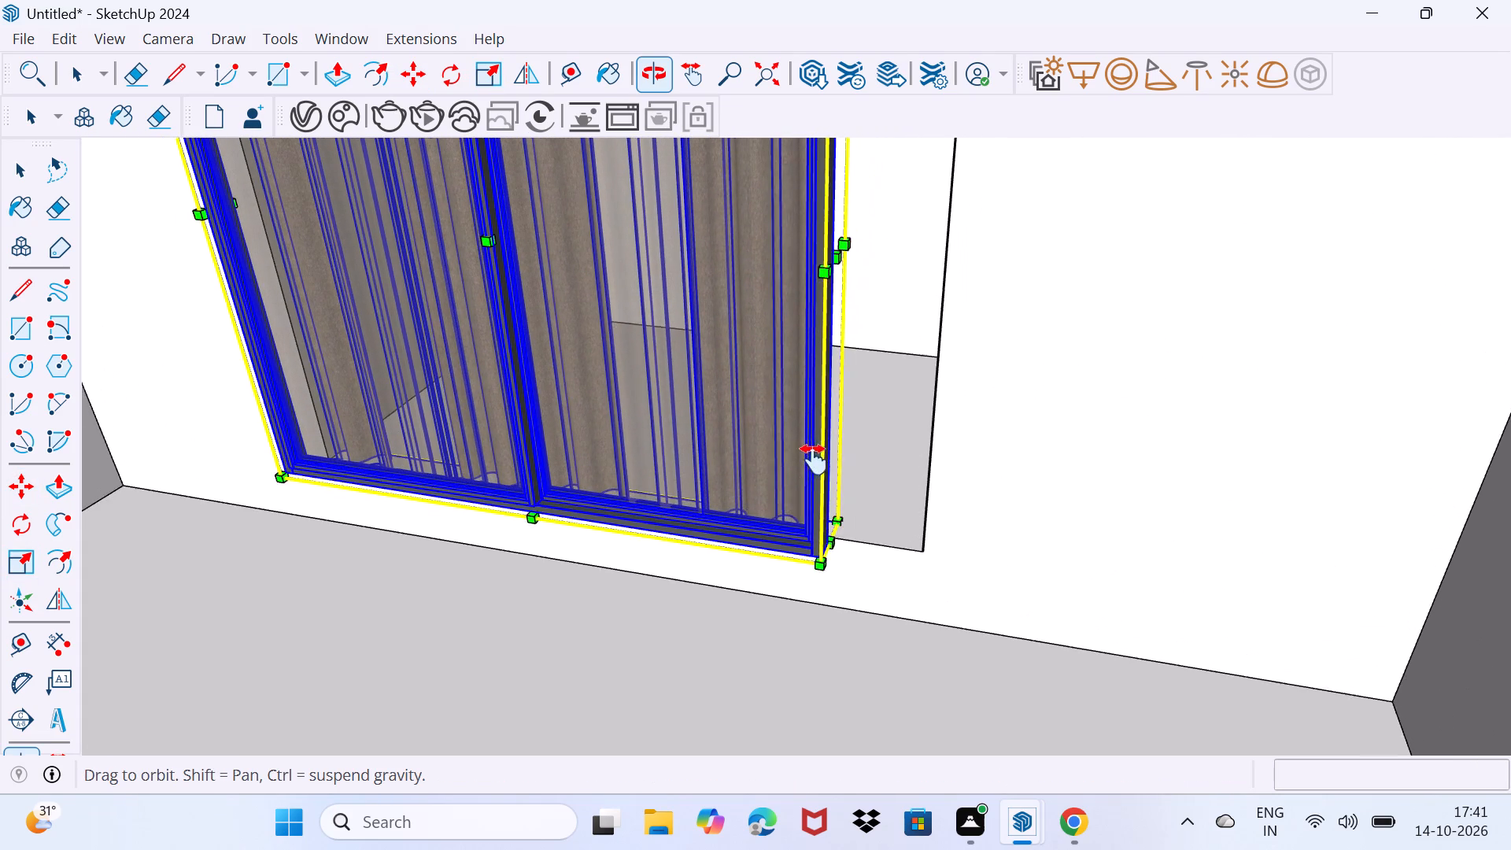
middle_click_drag(814, 460, 811, 489, "shift")
left_click(837, 297)
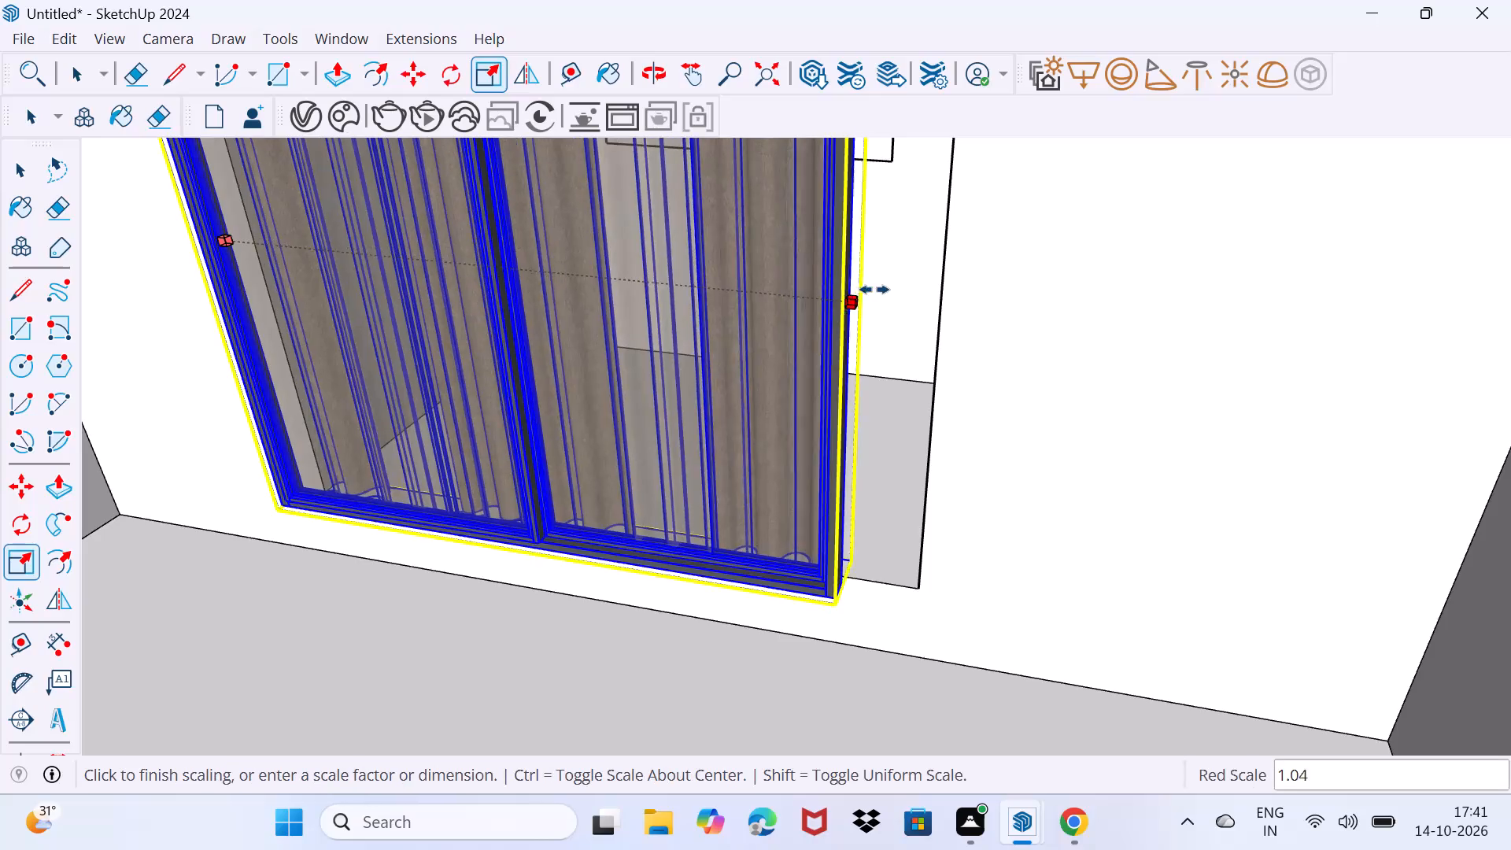
left_click(940, 290)
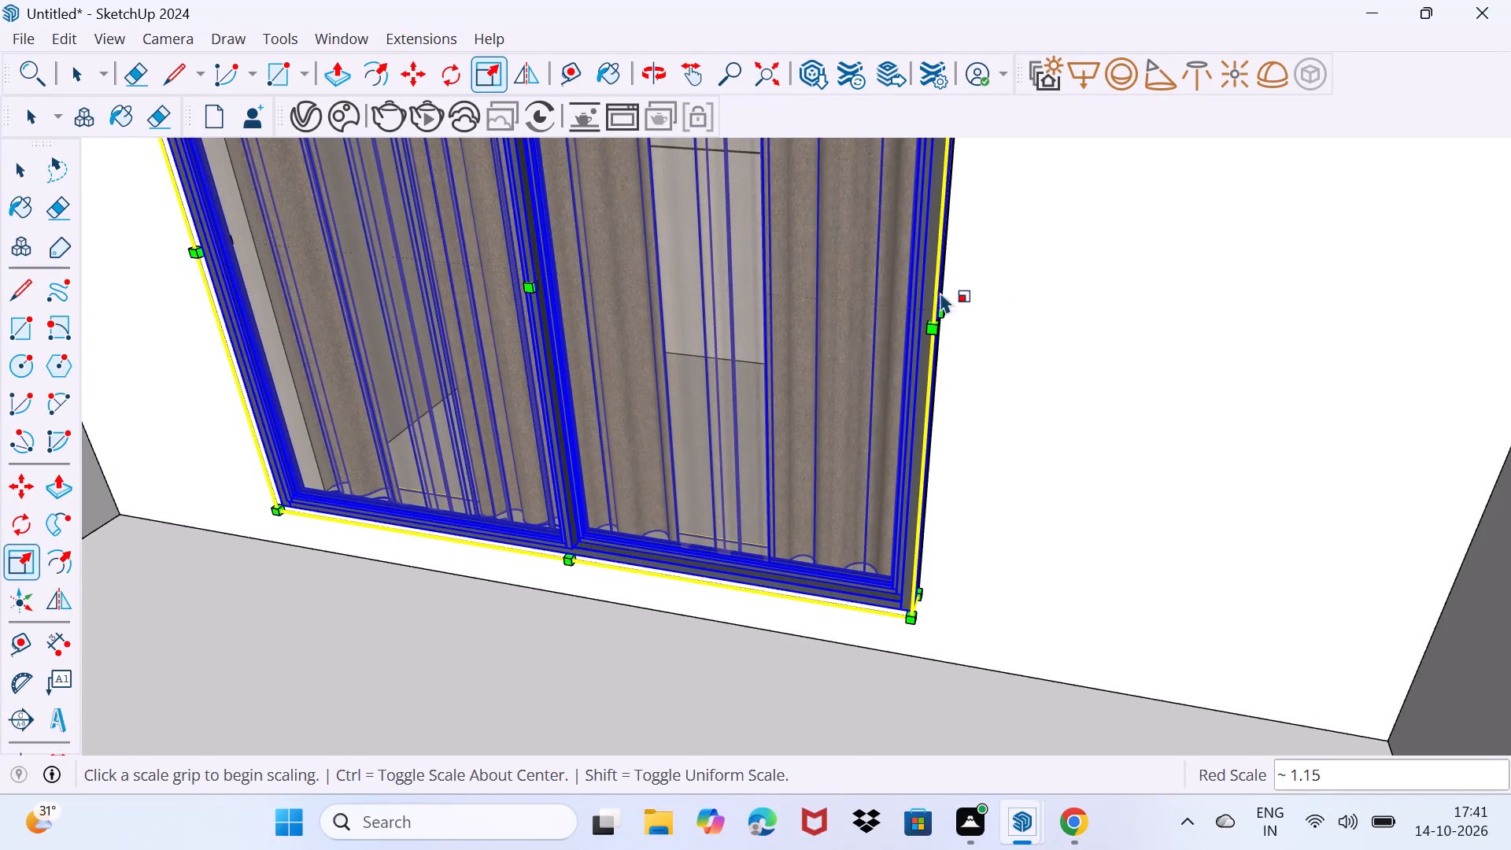
Move the widened curtained window about 6 7/16" so its lower corner snaps to the opening's lower corner endpoint.
scroll(888, 568, "down", 1)
middle_click_drag(888, 569, 900, 560)
key("m")
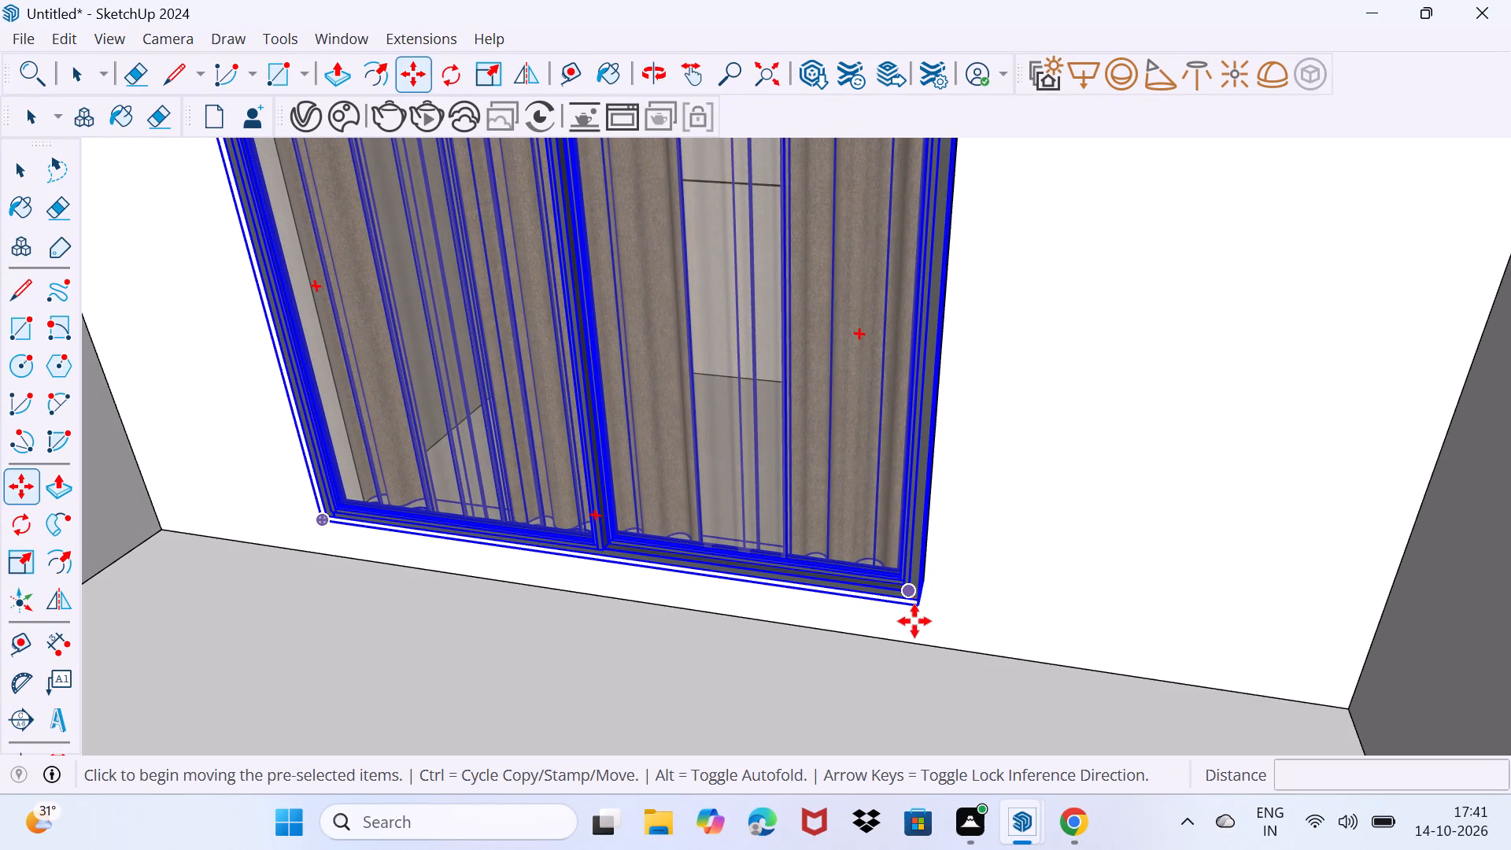
left_click(914, 621)
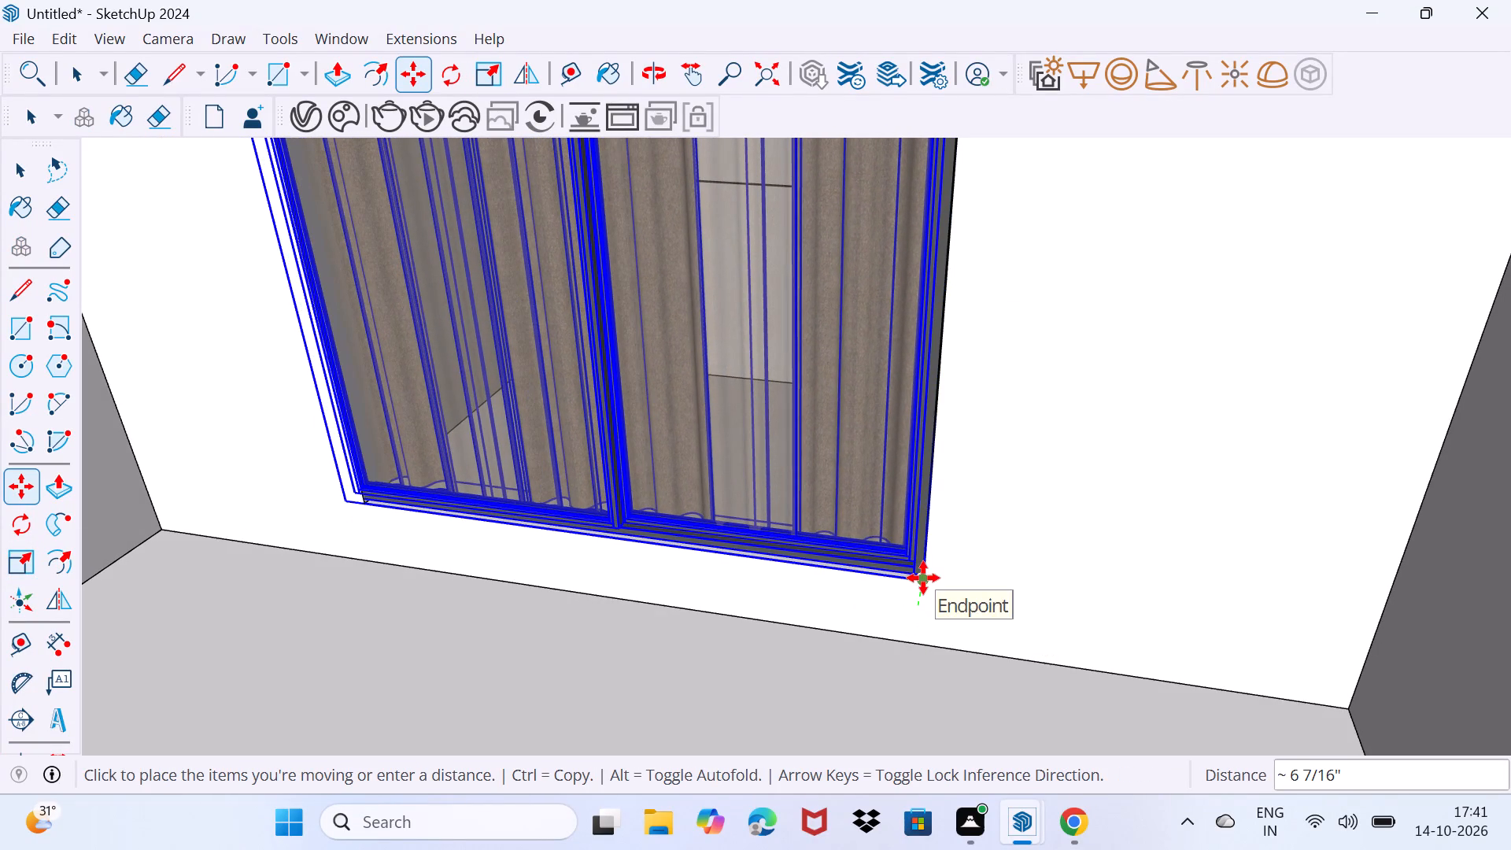
left_click(923, 578)
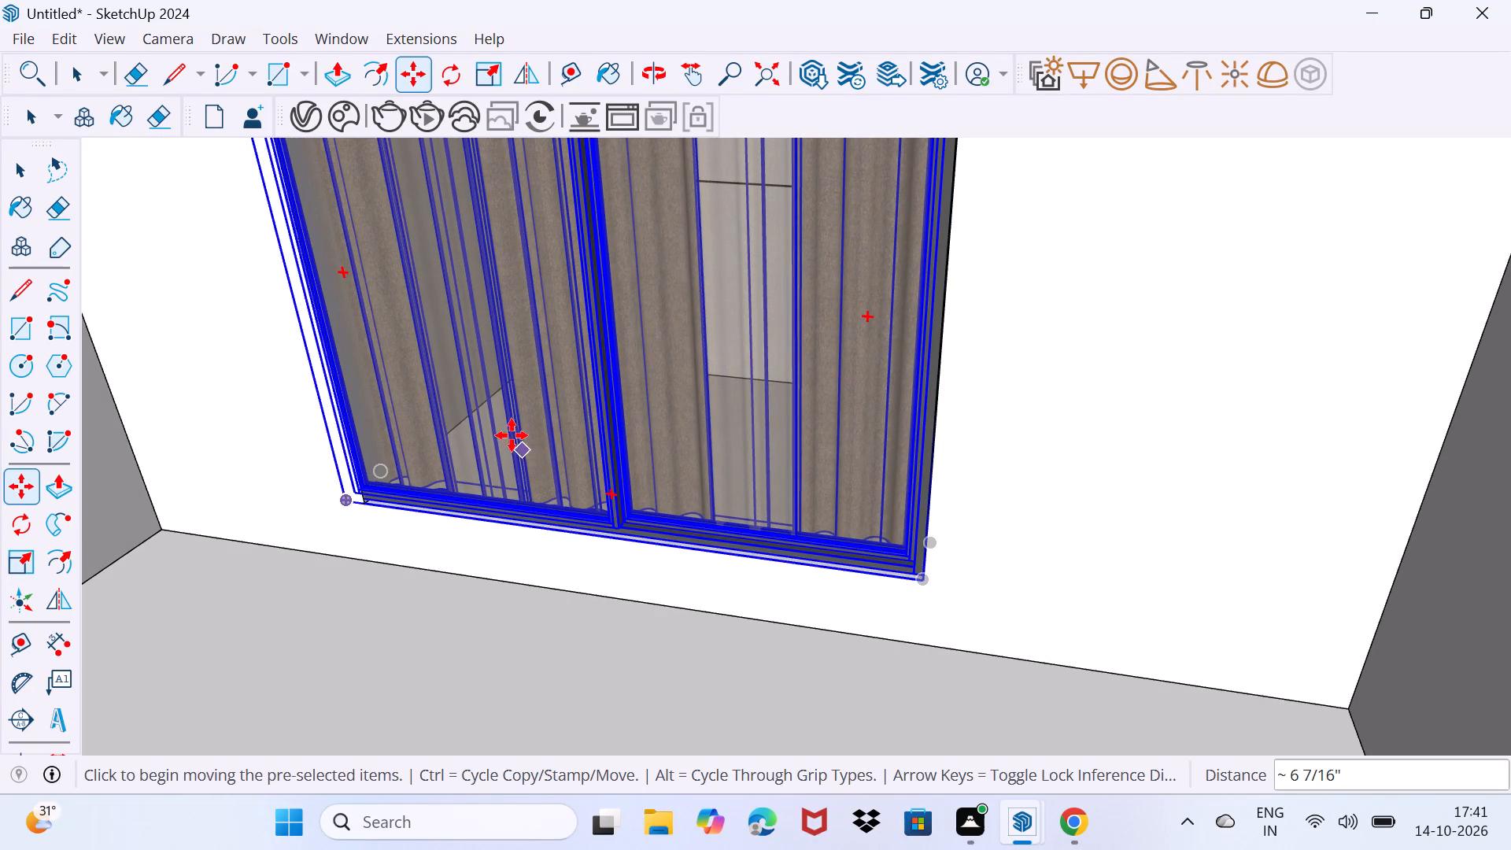
key("space")
middle_click_drag(495, 408, 623, 590)
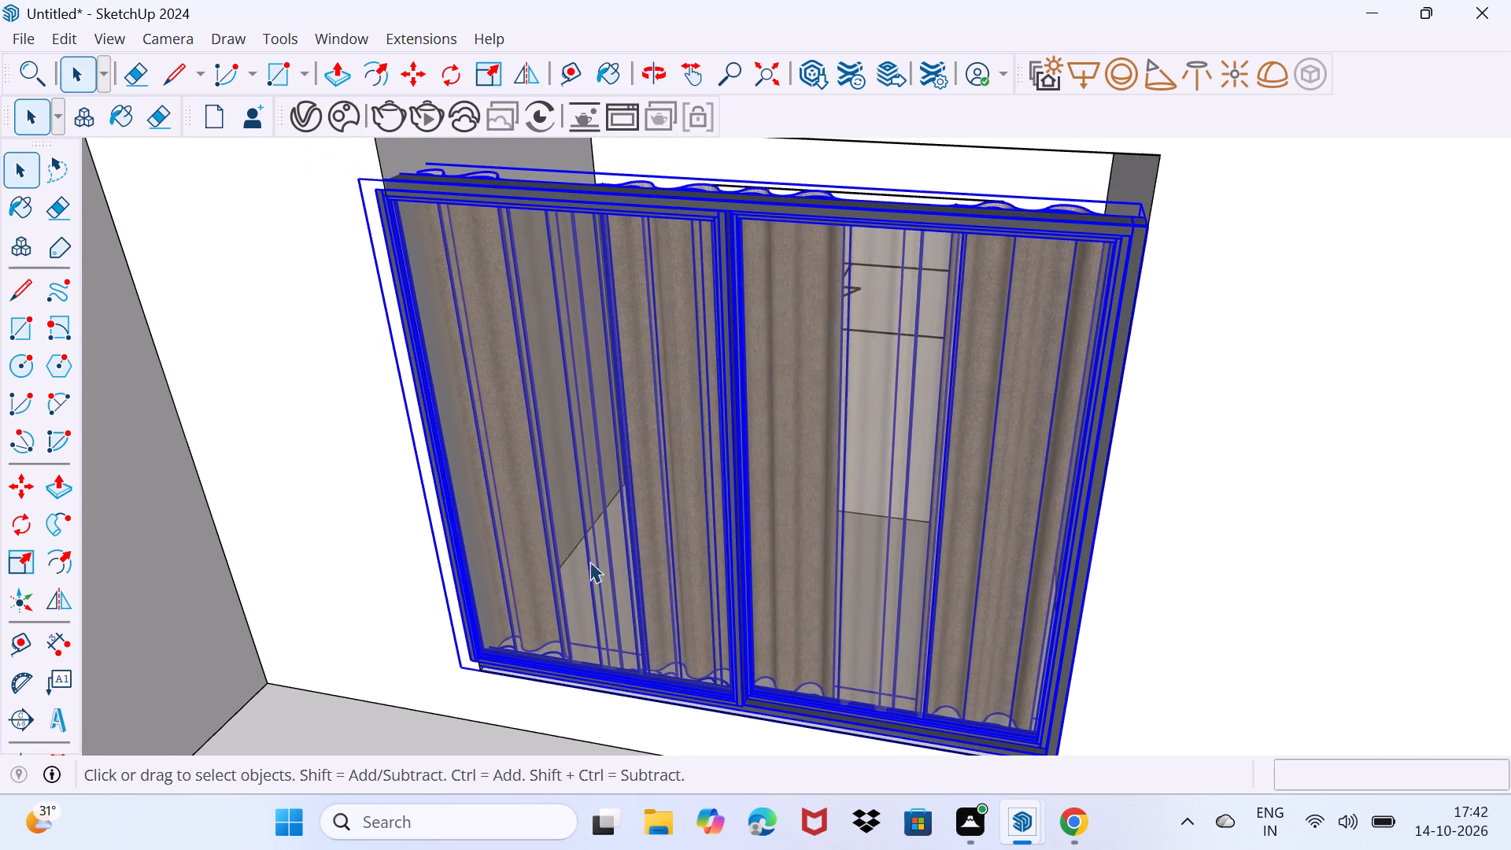
Scale the copied curtained window to about 0.98 along red and 1.00 along green to match the opening's width.
key("s")
left_click_drag(413, 457, 427, 461)
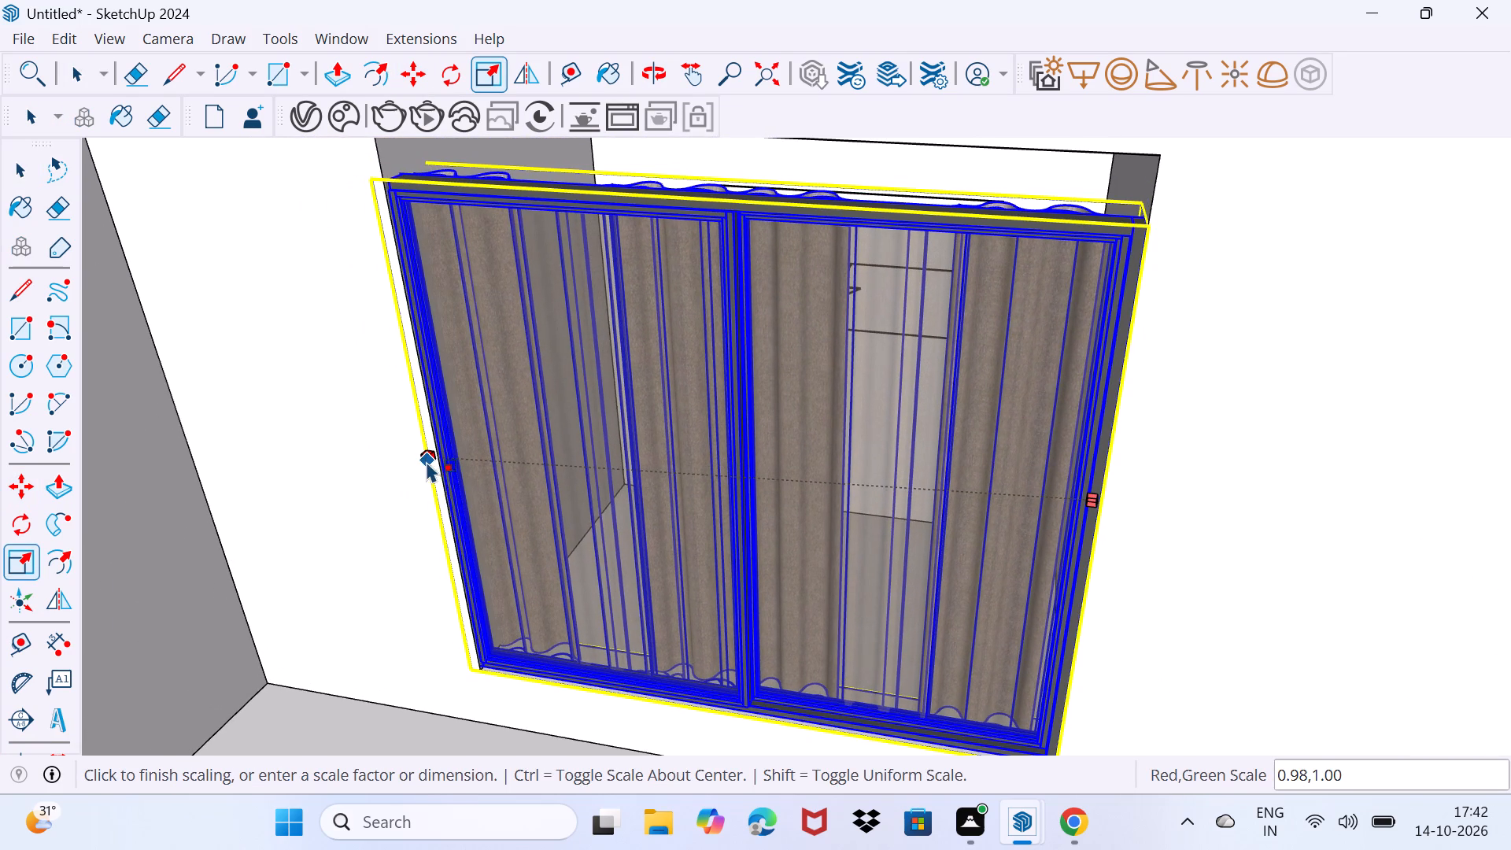
left_click_drag(427, 461, 427, 461)
Stretch the copied curtained window to about 1.10 along blue so it reaches the top of the opening.
middle_click_drag(527, 379, 476, 497, "shift")
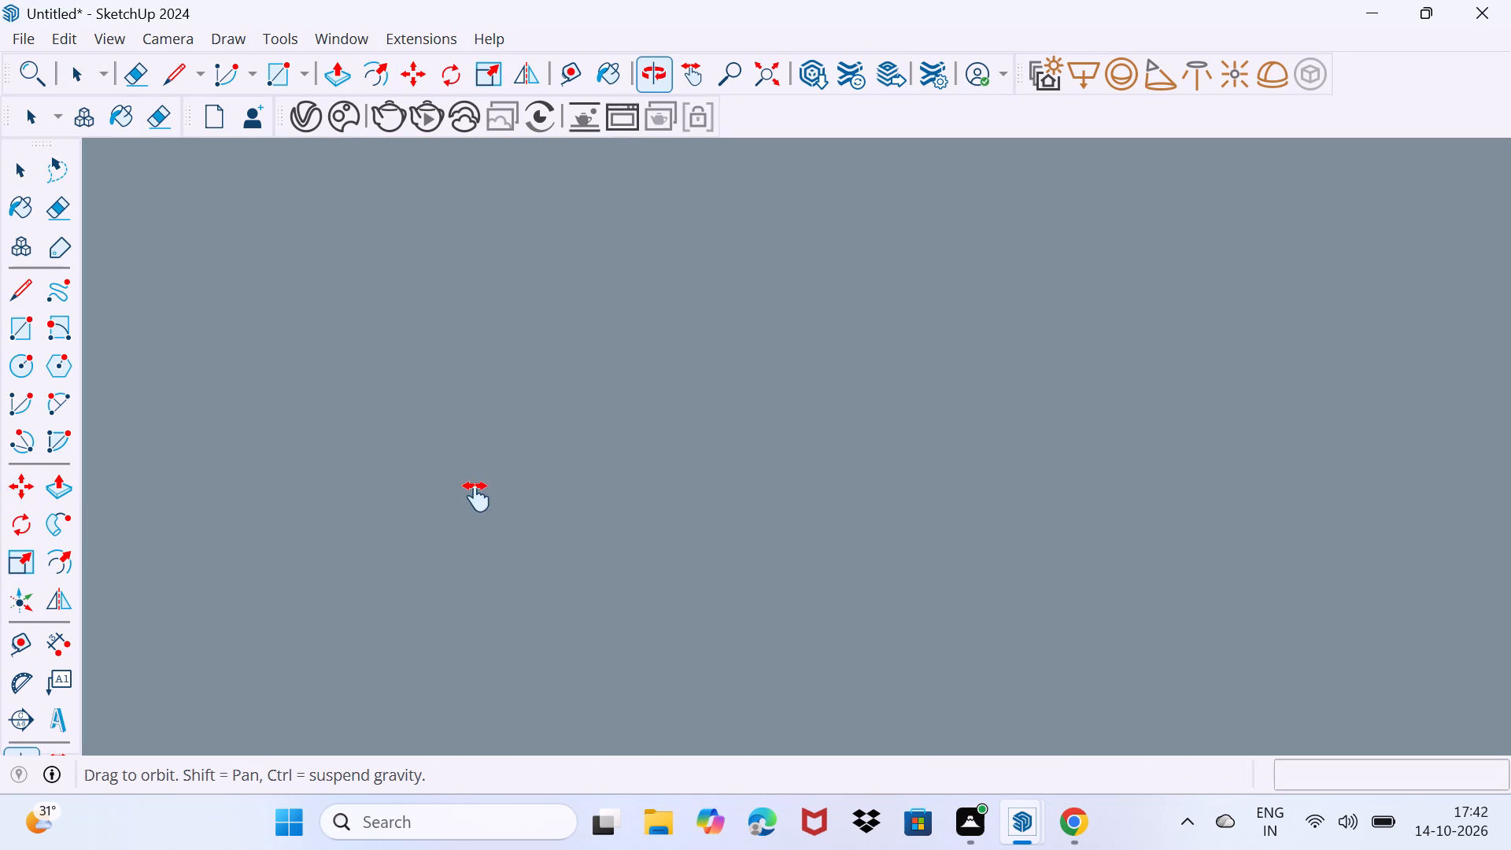
middle_click_drag(476, 497, 494, 442, "shift")
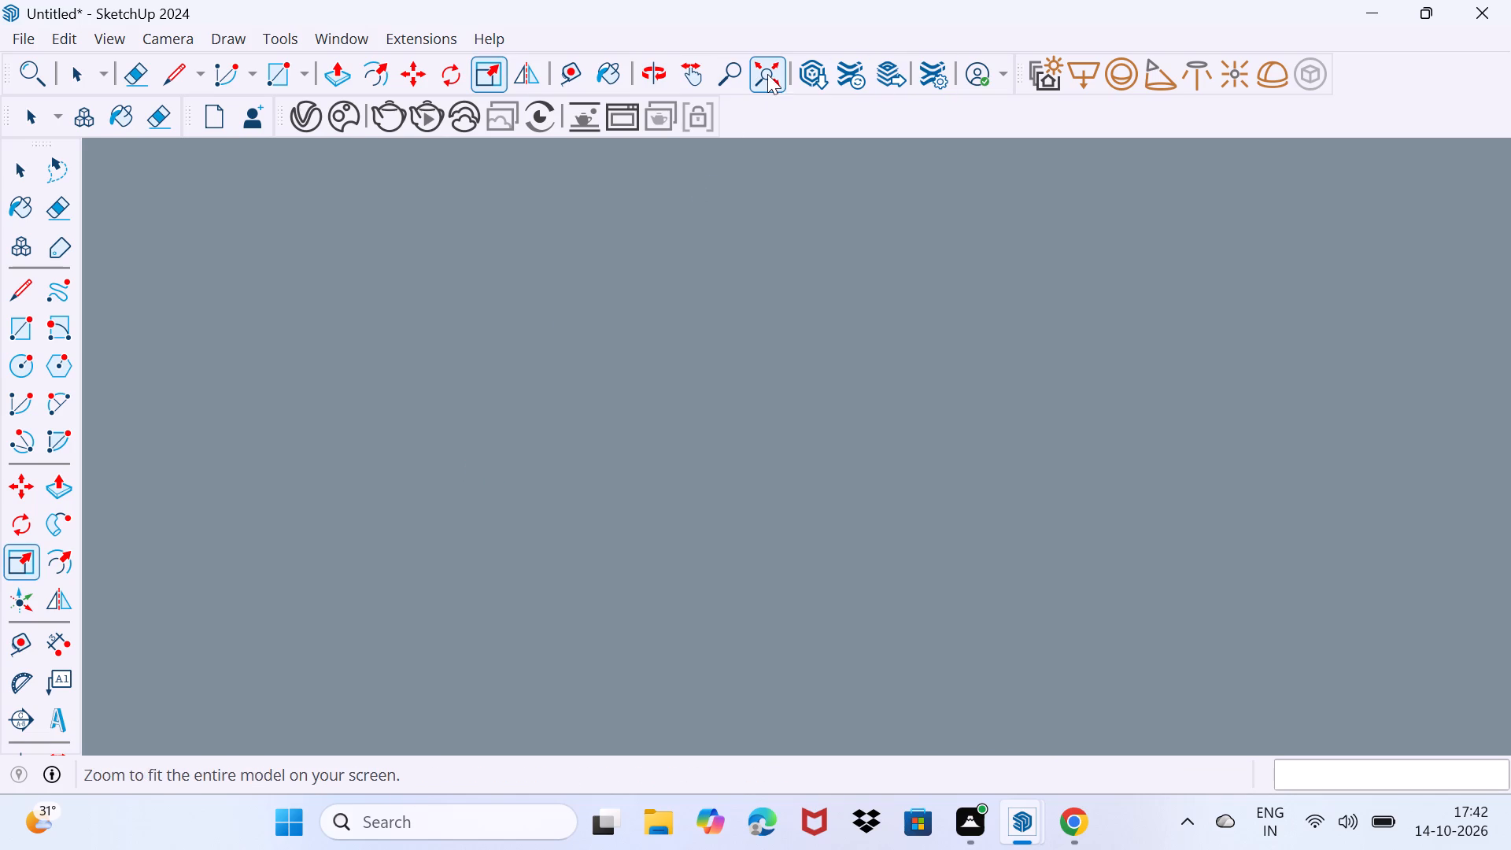
left_click(770, 74)
middle_click_drag(669, 475, 785, 432)
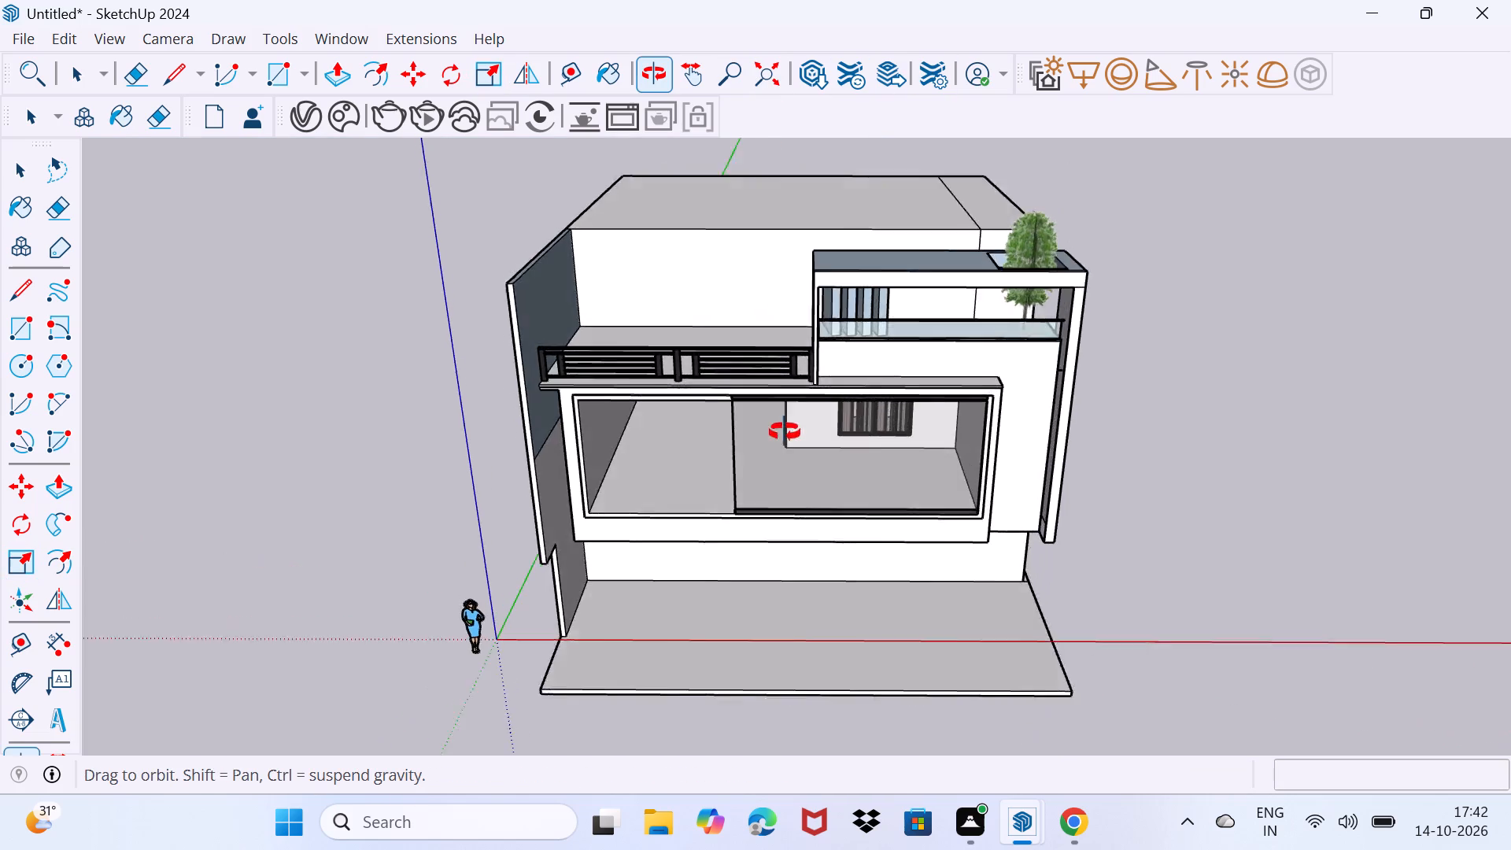
middle_click_drag(785, 432, 797, 343)
scroll(711, 409, "up", 8)
scroll(682, 349, "up", 5)
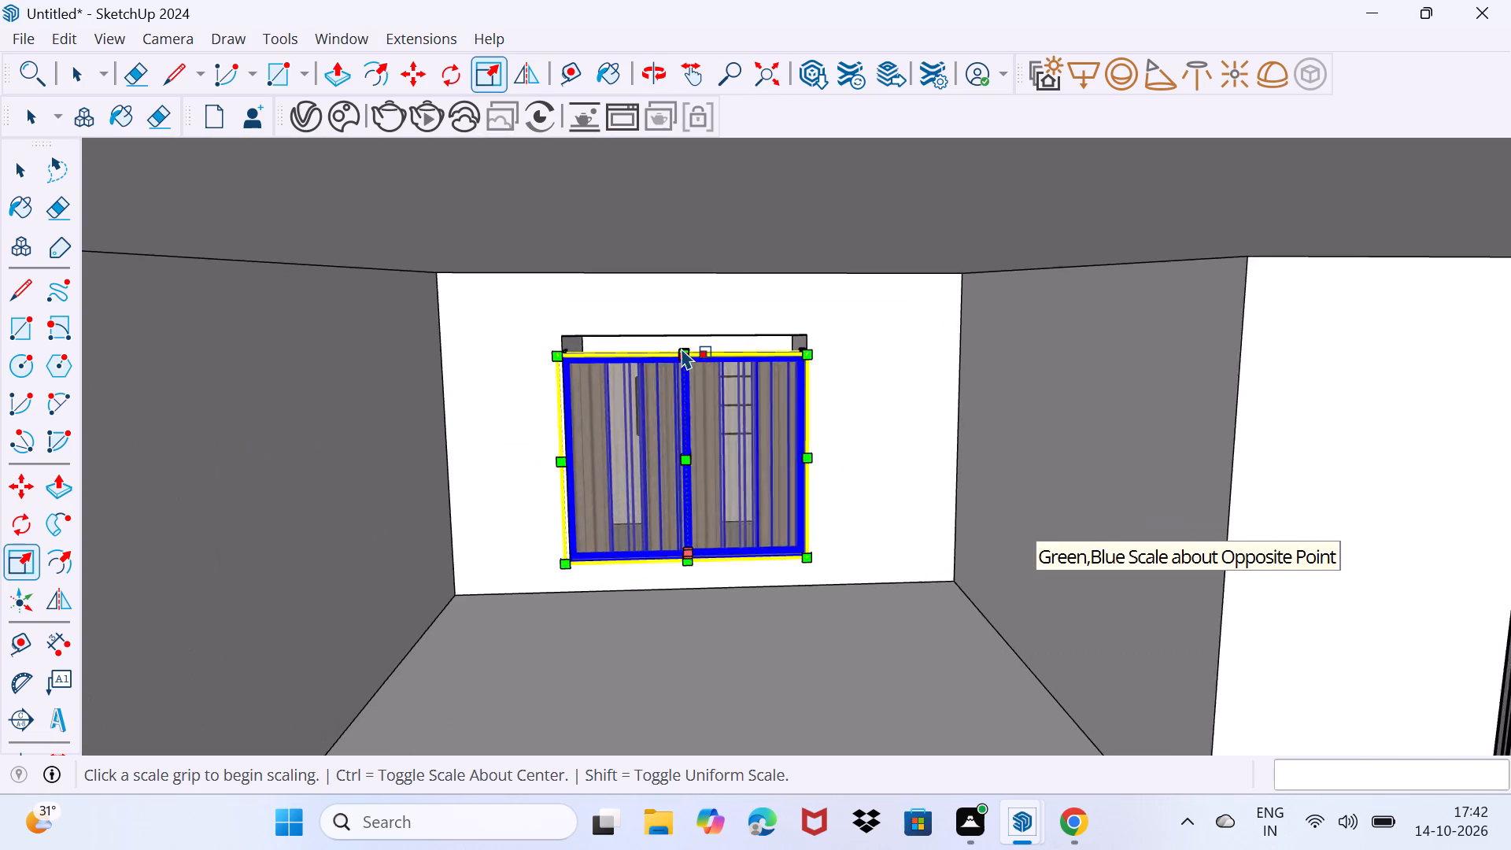
scroll(682, 348, "up", 7)
middle_click_drag(682, 345, 682, 369)
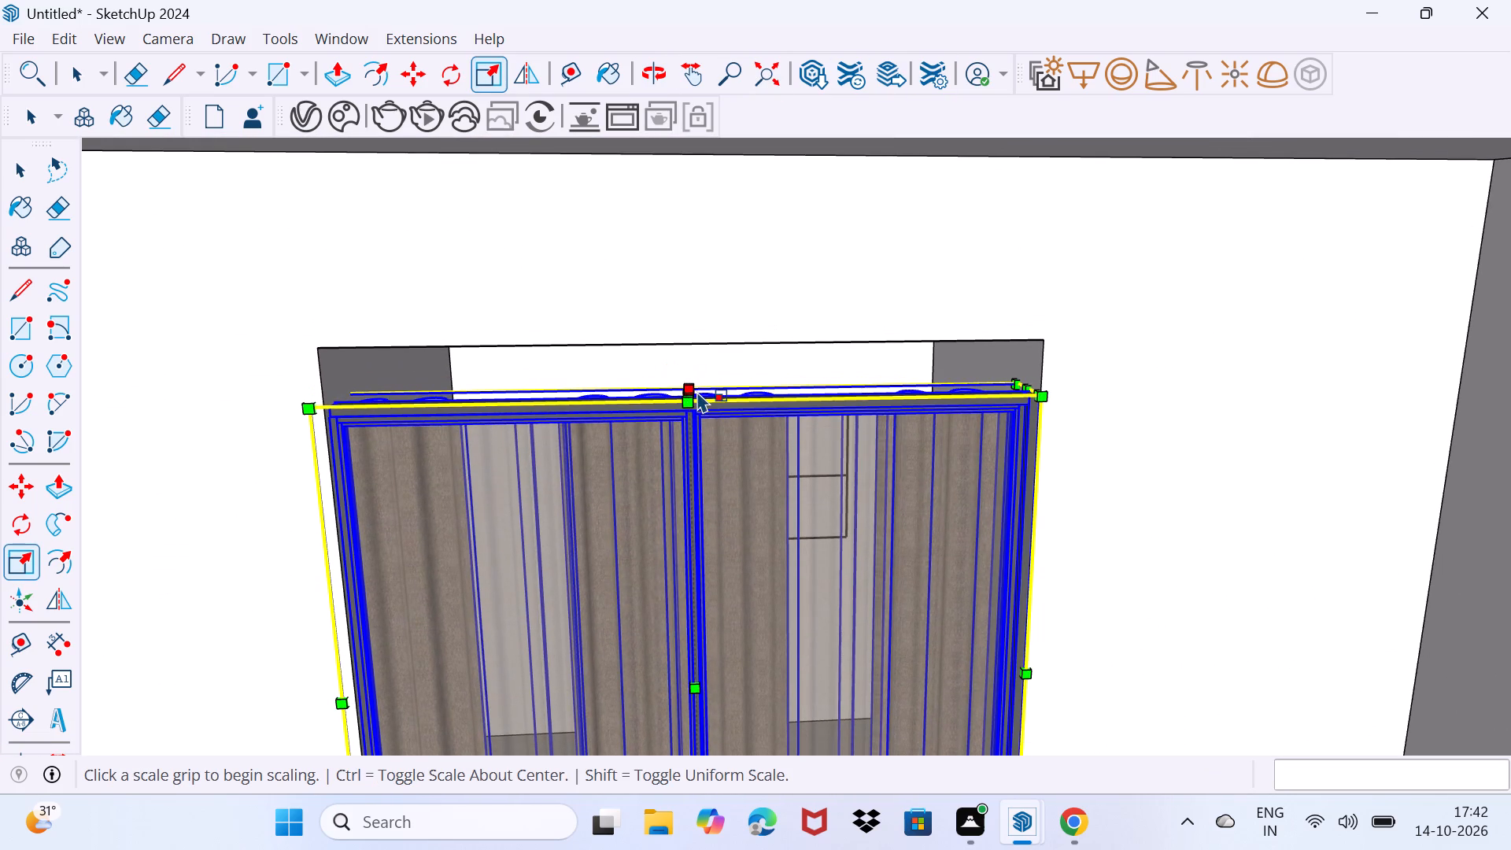
scroll(689, 386, "up", 8)
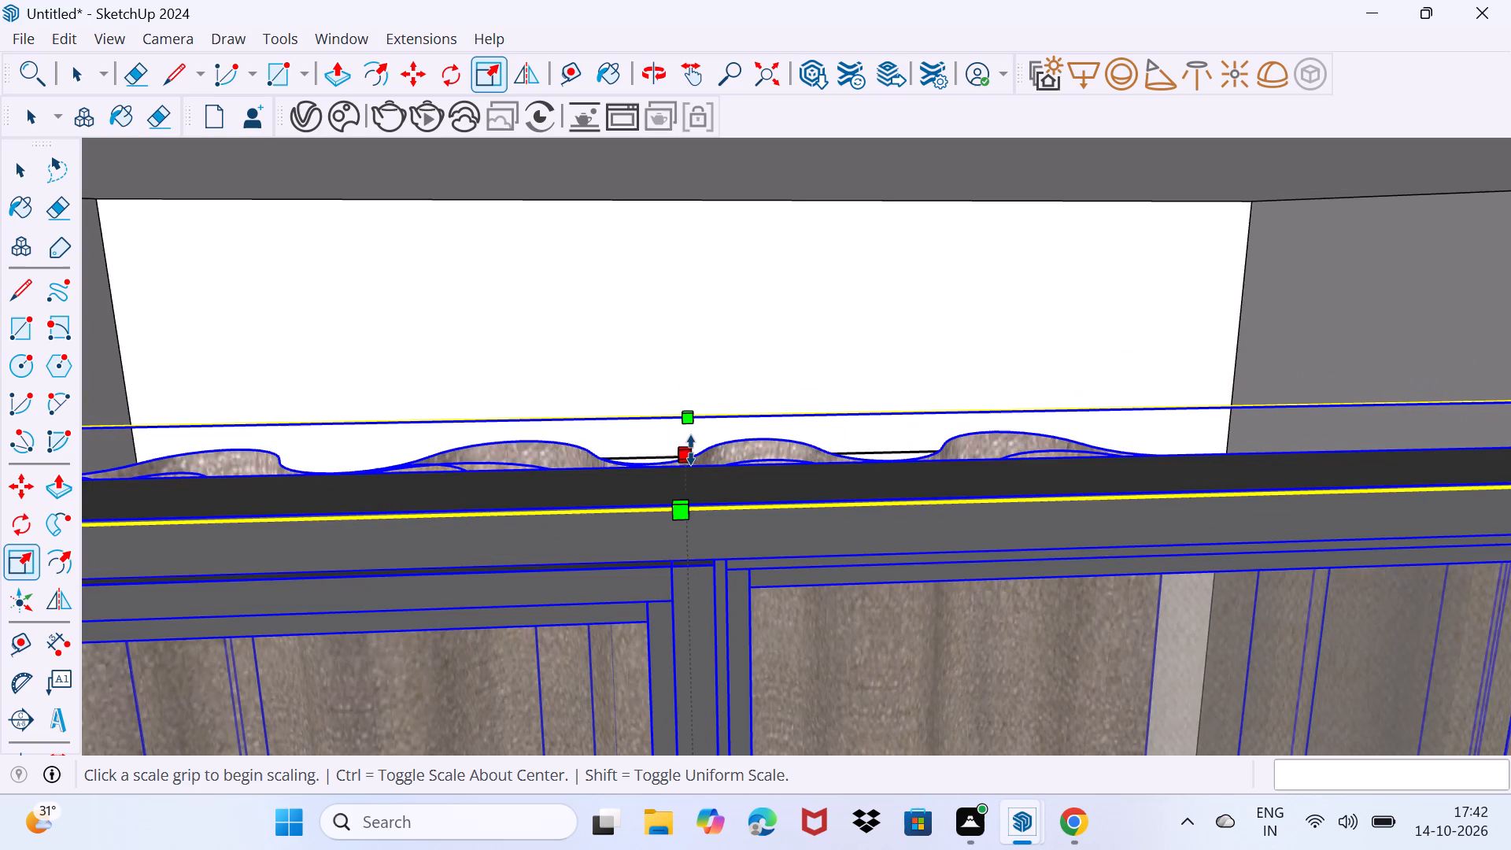
left_click(691, 450)
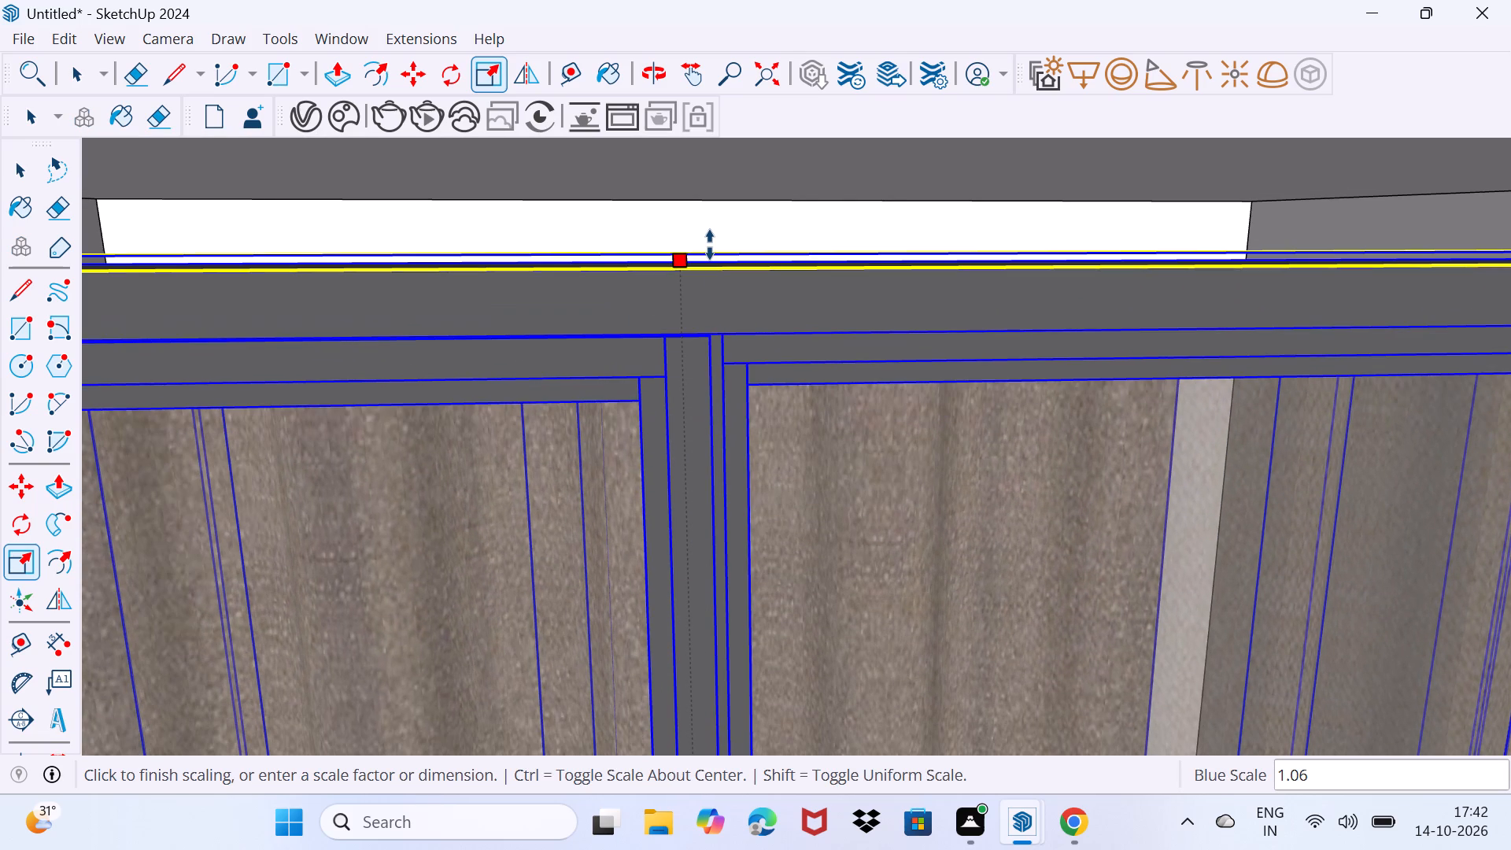
middle_click_drag(710, 245, 674, 338)
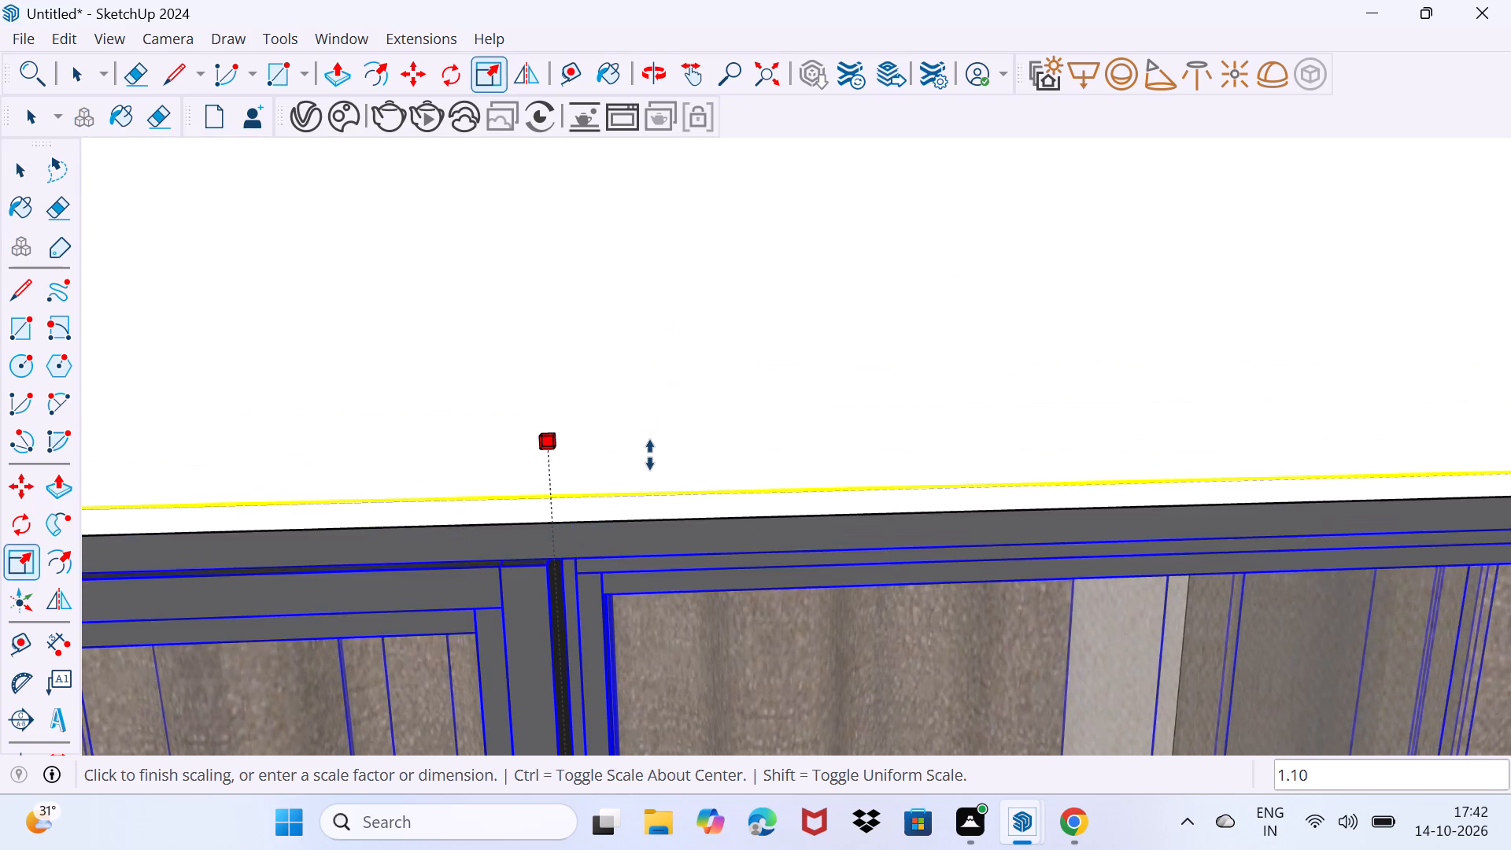
left_click(649, 440)
key("space")
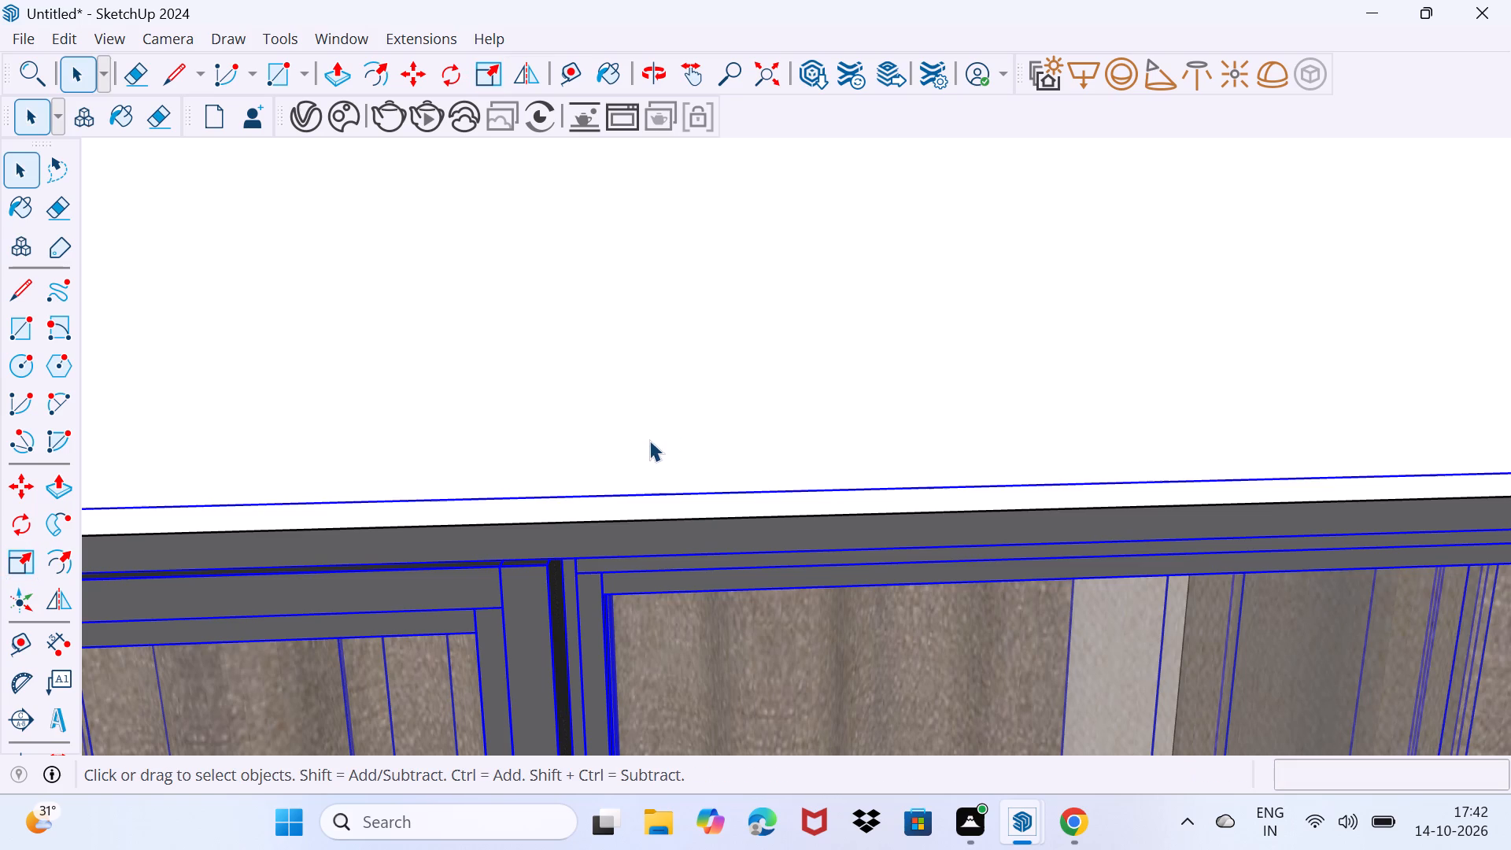
left_click_drag(649, 440, 660, 415)
Move the large front opening's glass panel about 1' 6 1/2" inward along the green axis.
scroll(656, 391, "down", 18)
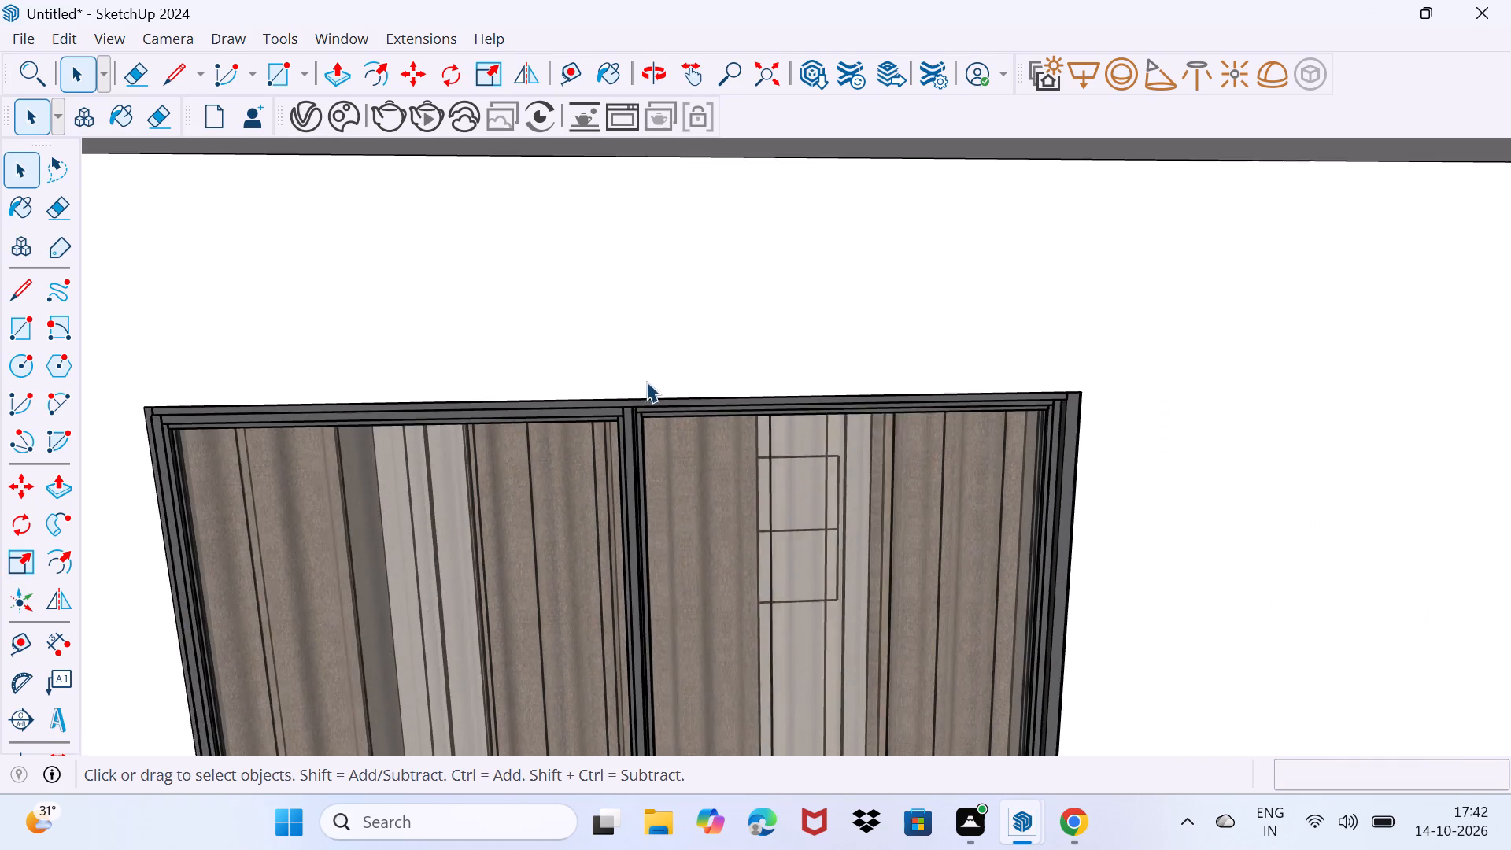
scroll(645, 497, "down", 8)
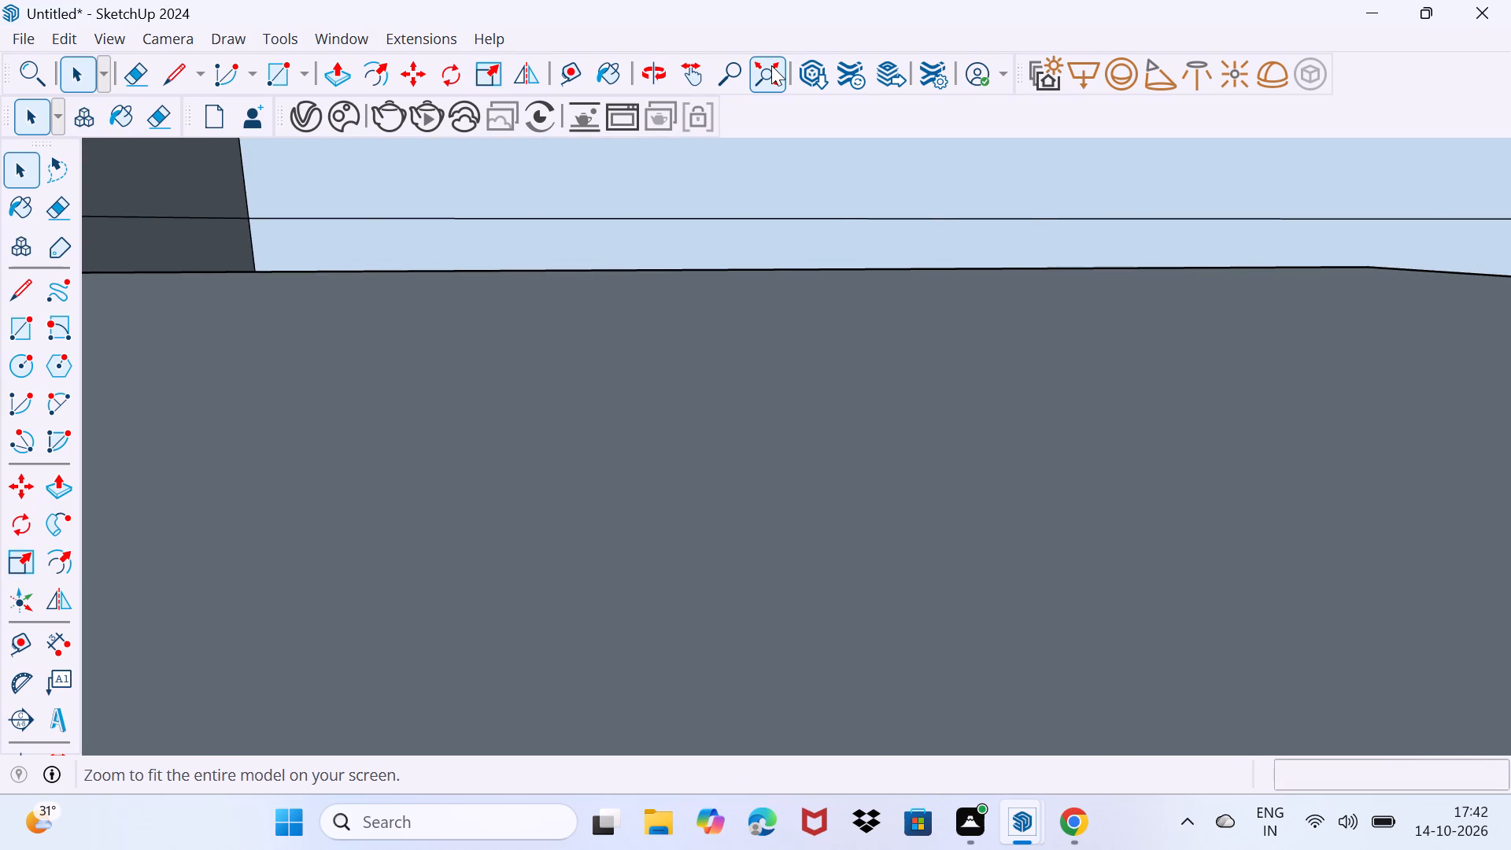
left_click(771, 65)
scroll(797, 675, "up", 3)
middle_click_drag(787, 573, 703, 482)
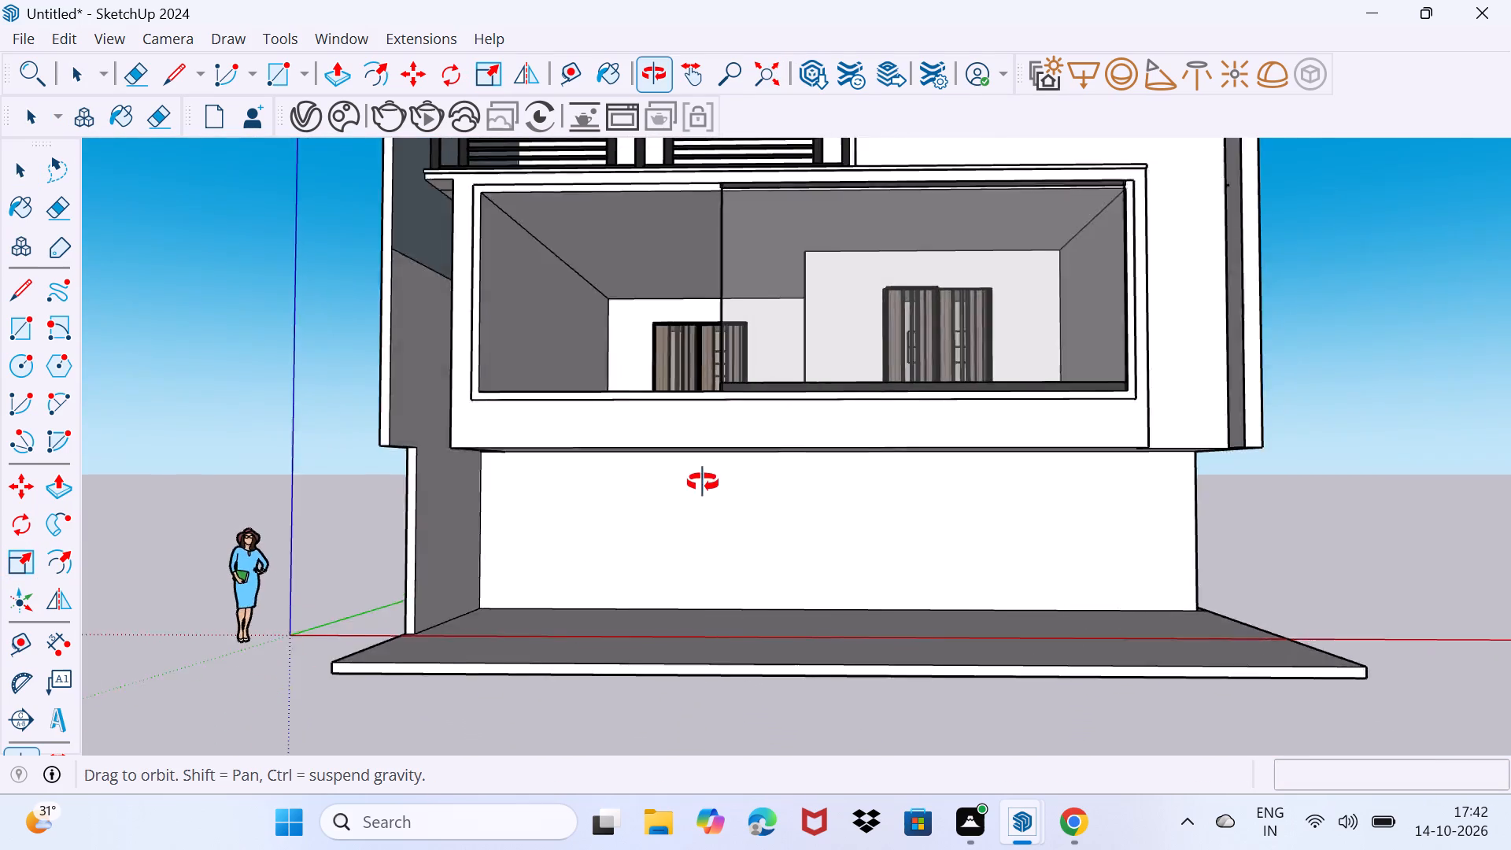
middle_click_drag(703, 482, 907, 579)
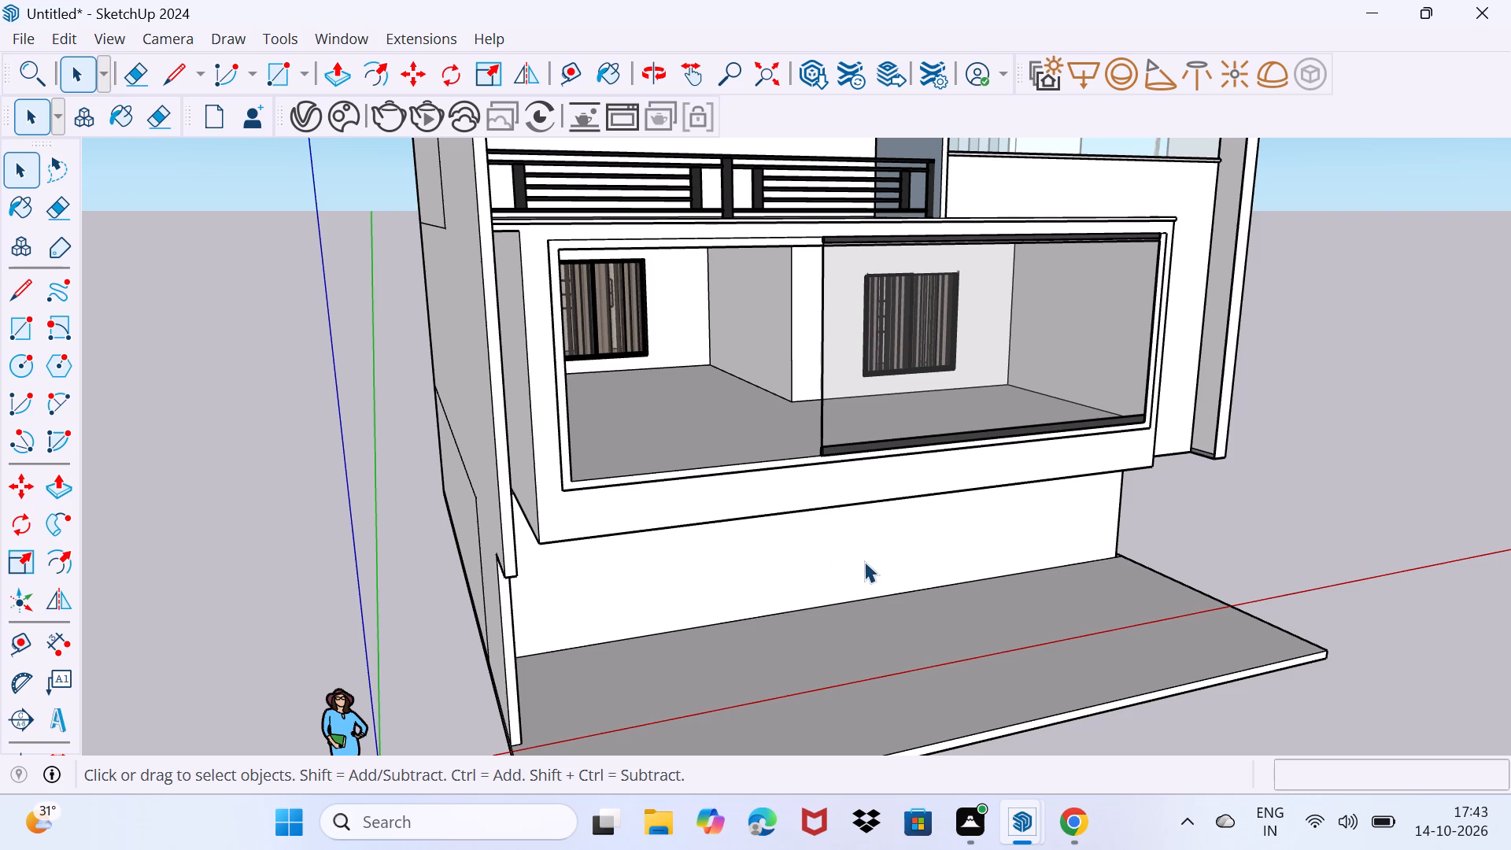
middle_click_drag(877, 449, 838, 546)
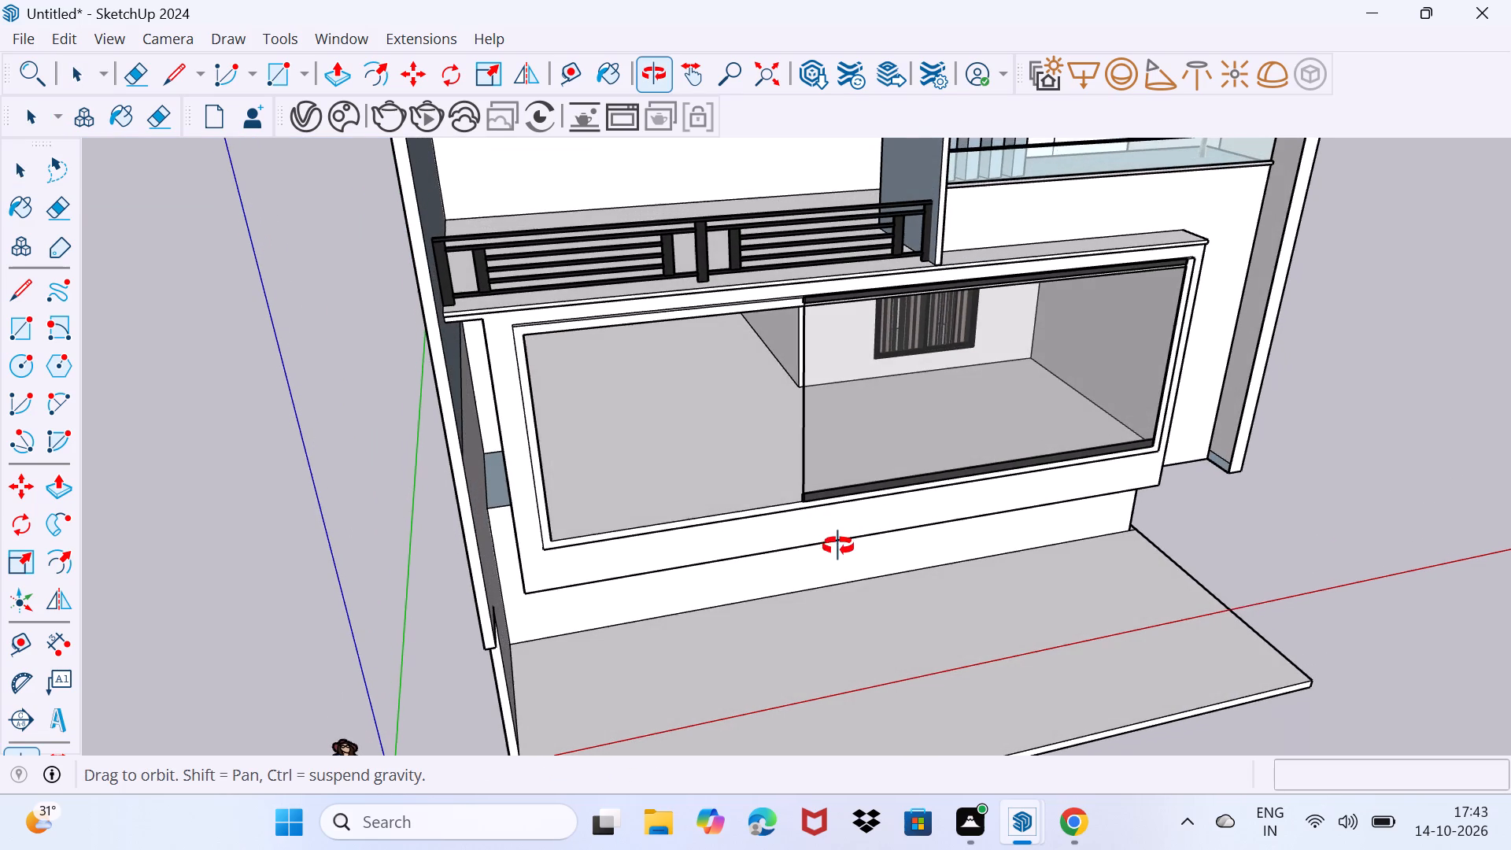
middle_click_drag(838, 546, 808, 575)
scroll(859, 541, "up", 3)
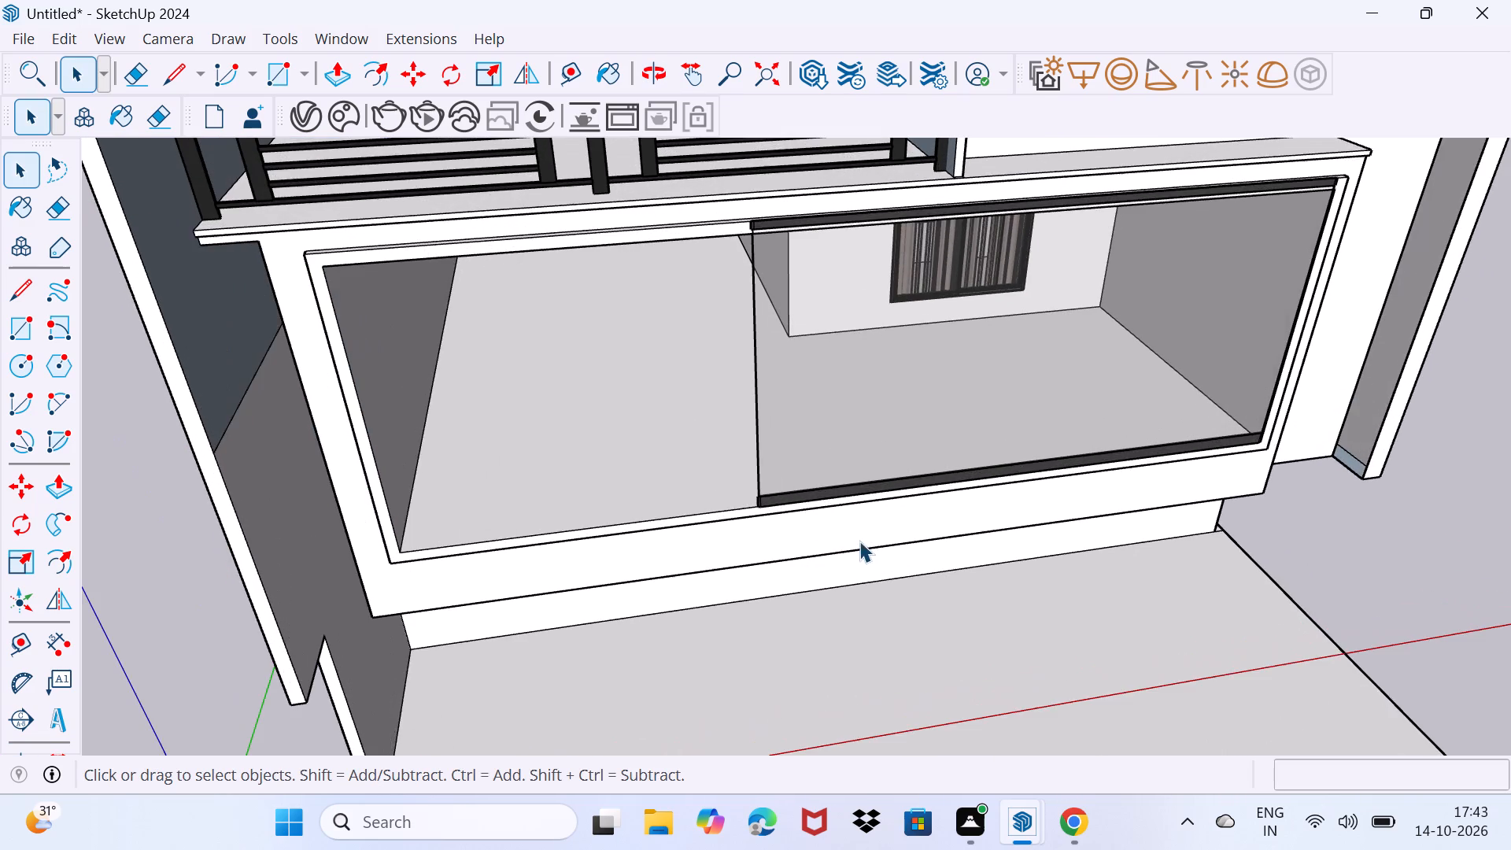
scroll(853, 470, "up", 3)
left_click(795, 512)
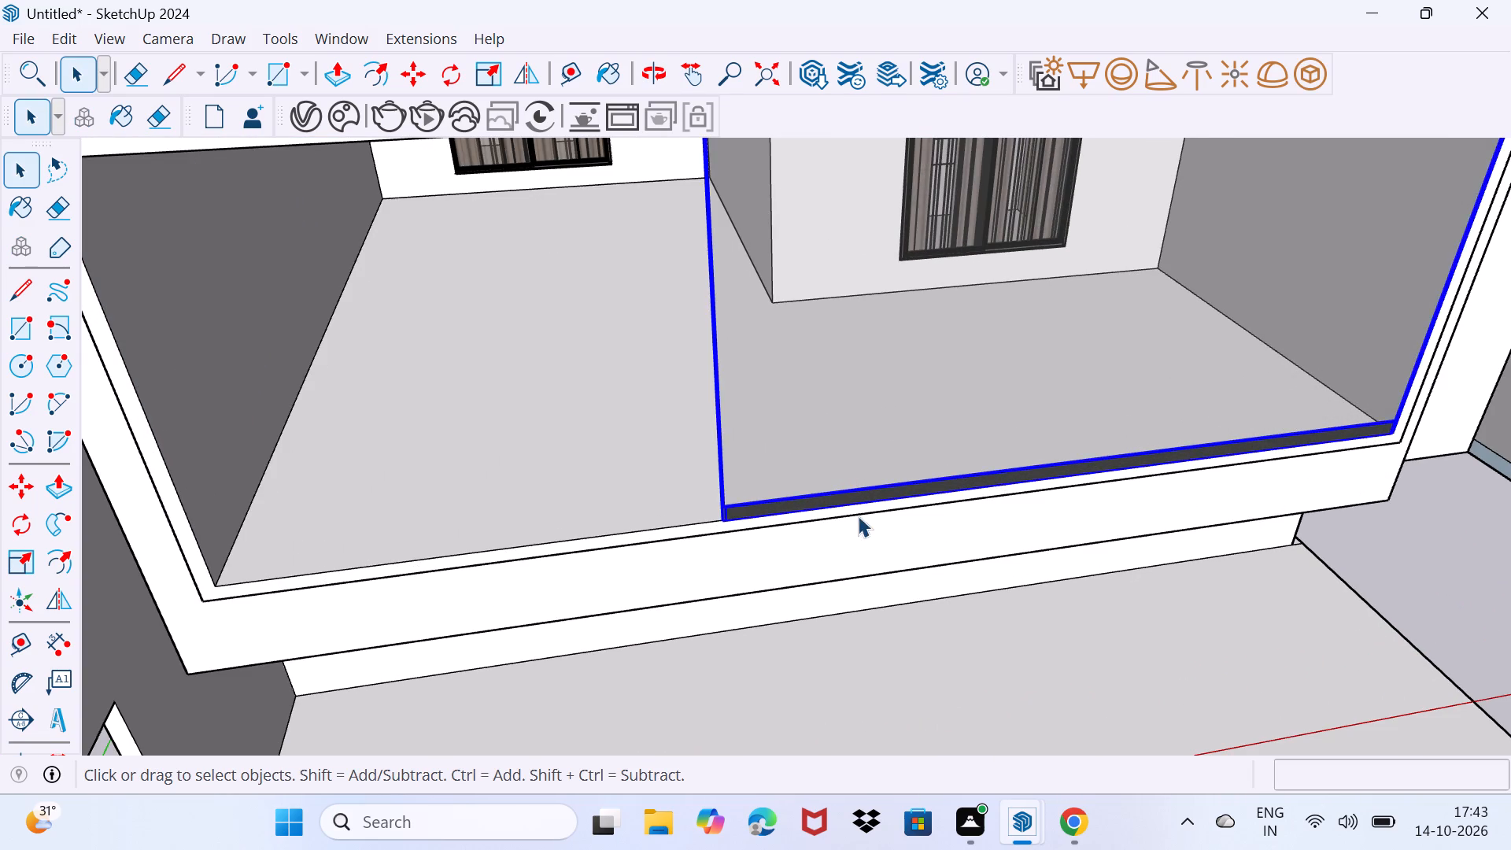
scroll(866, 510, "up", 3)
middle_click_drag(1273, 533, 720, 630)
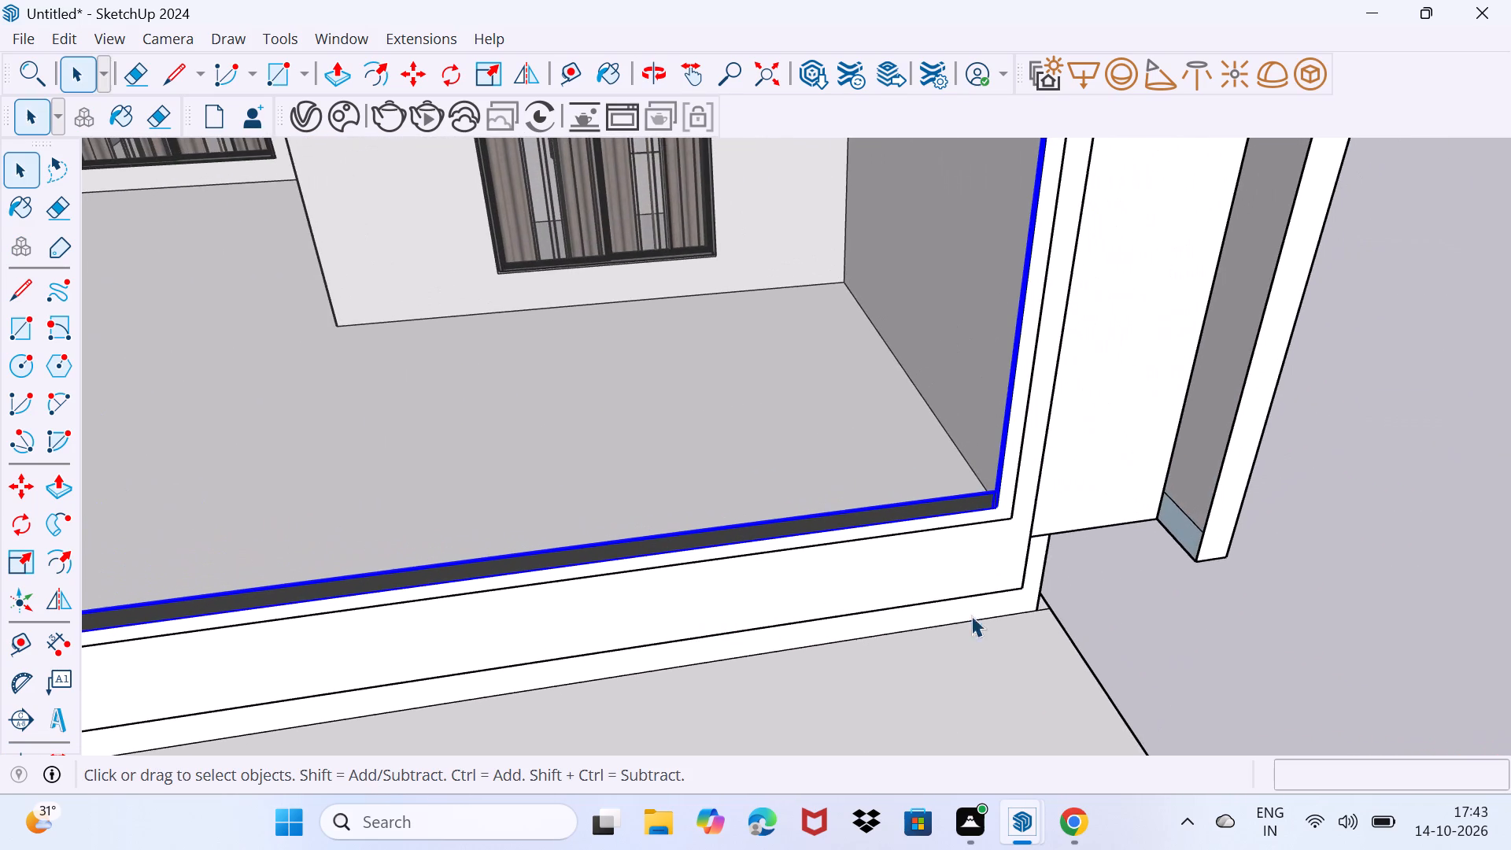
scroll(1063, 564, "up", 3)
key("m")
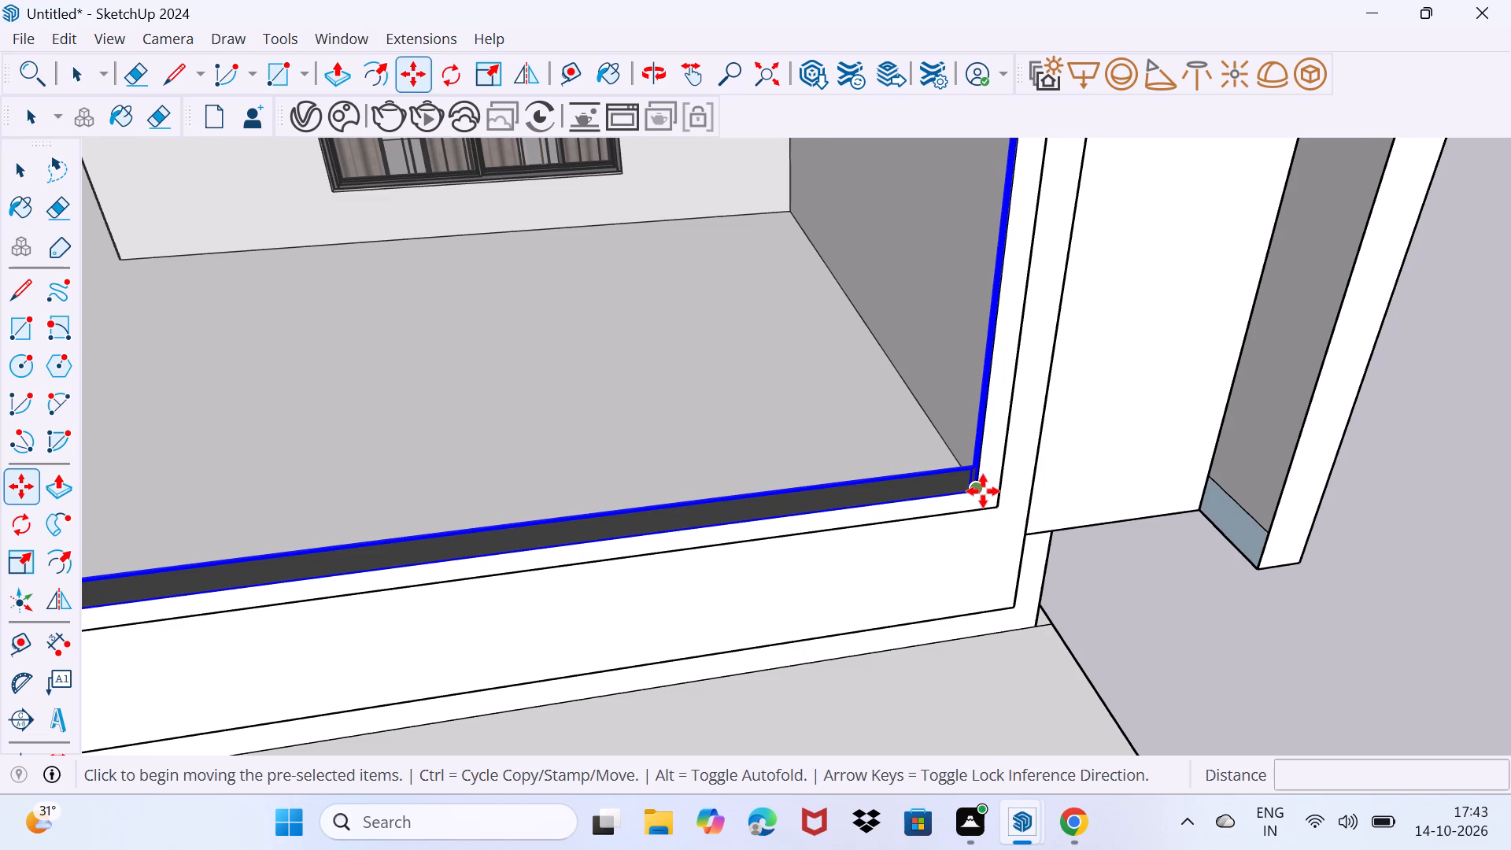
left_click(983, 490)
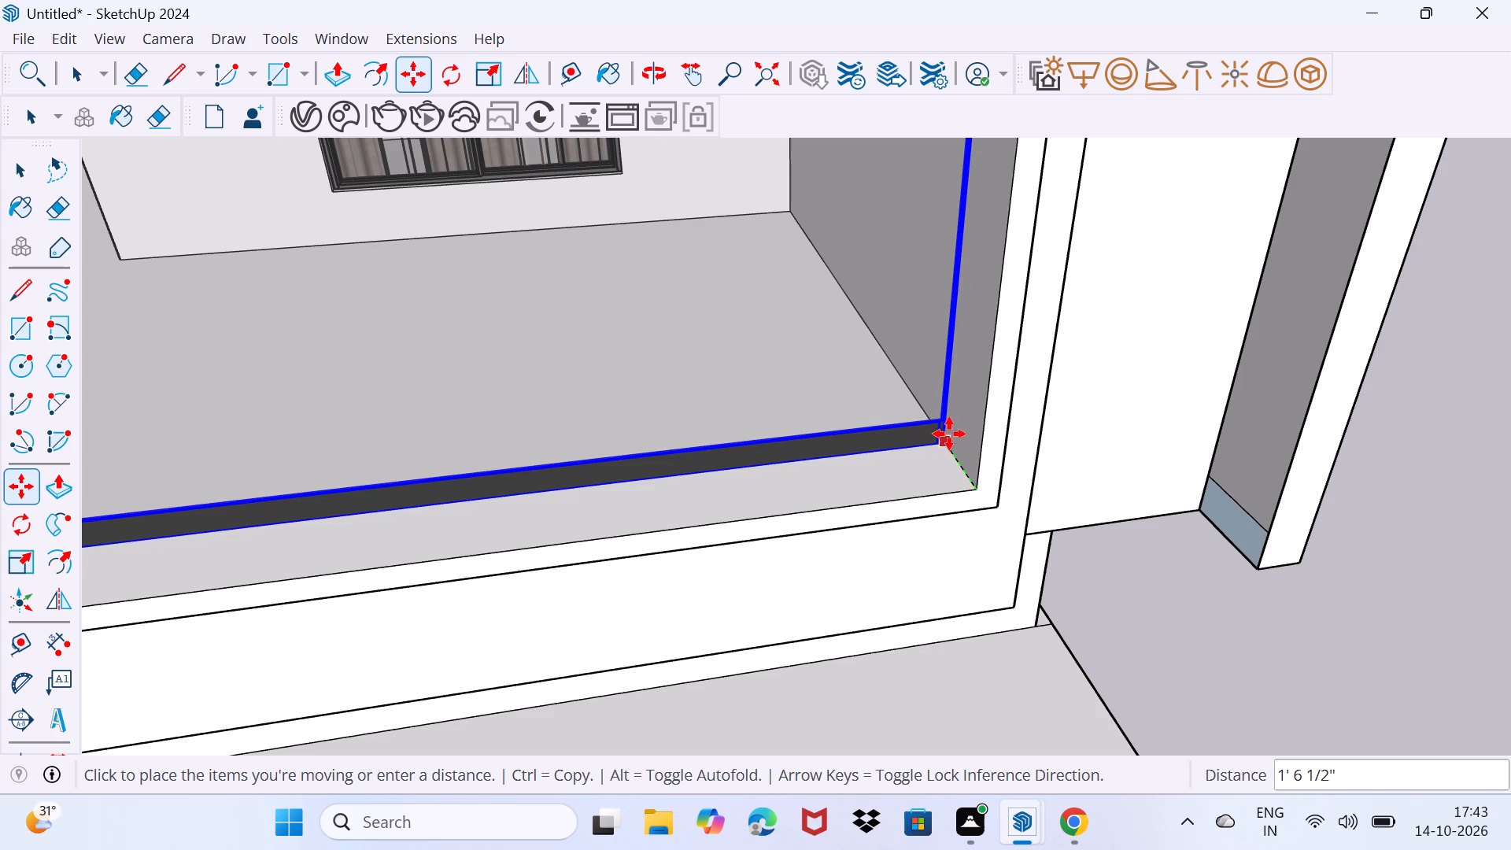
left_click(948, 434)
key("space")
left_click_drag(937, 486, 938, 452)
Draw a line along red from beside the recessed glass panel's lower corner across the front opening's floor to the opposite side wall.
scroll(881, 451, "down", 3)
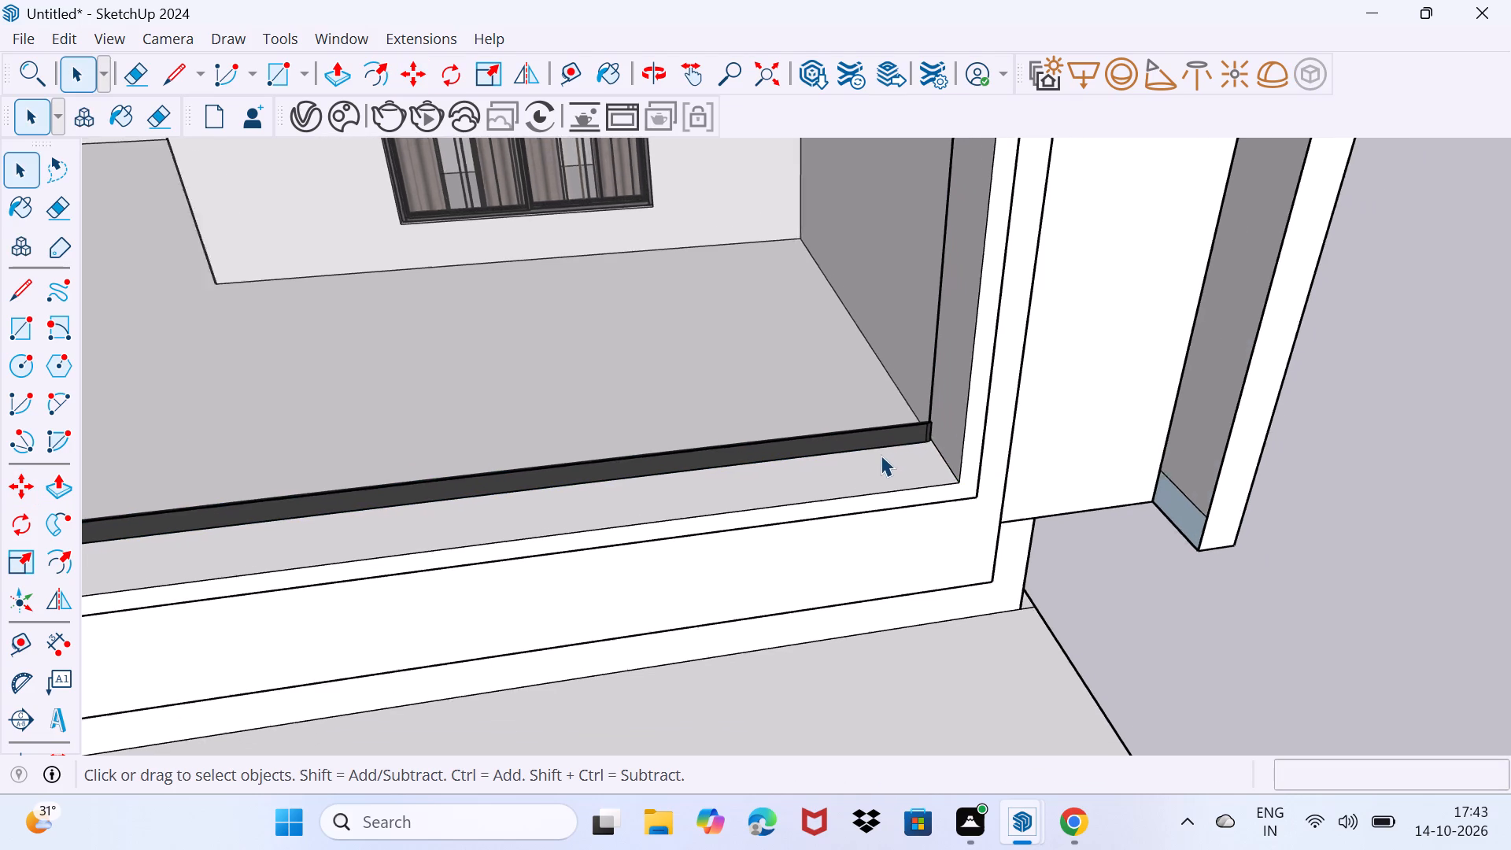
scroll(881, 455, "down", 7)
scroll(497, 547, "up", 1)
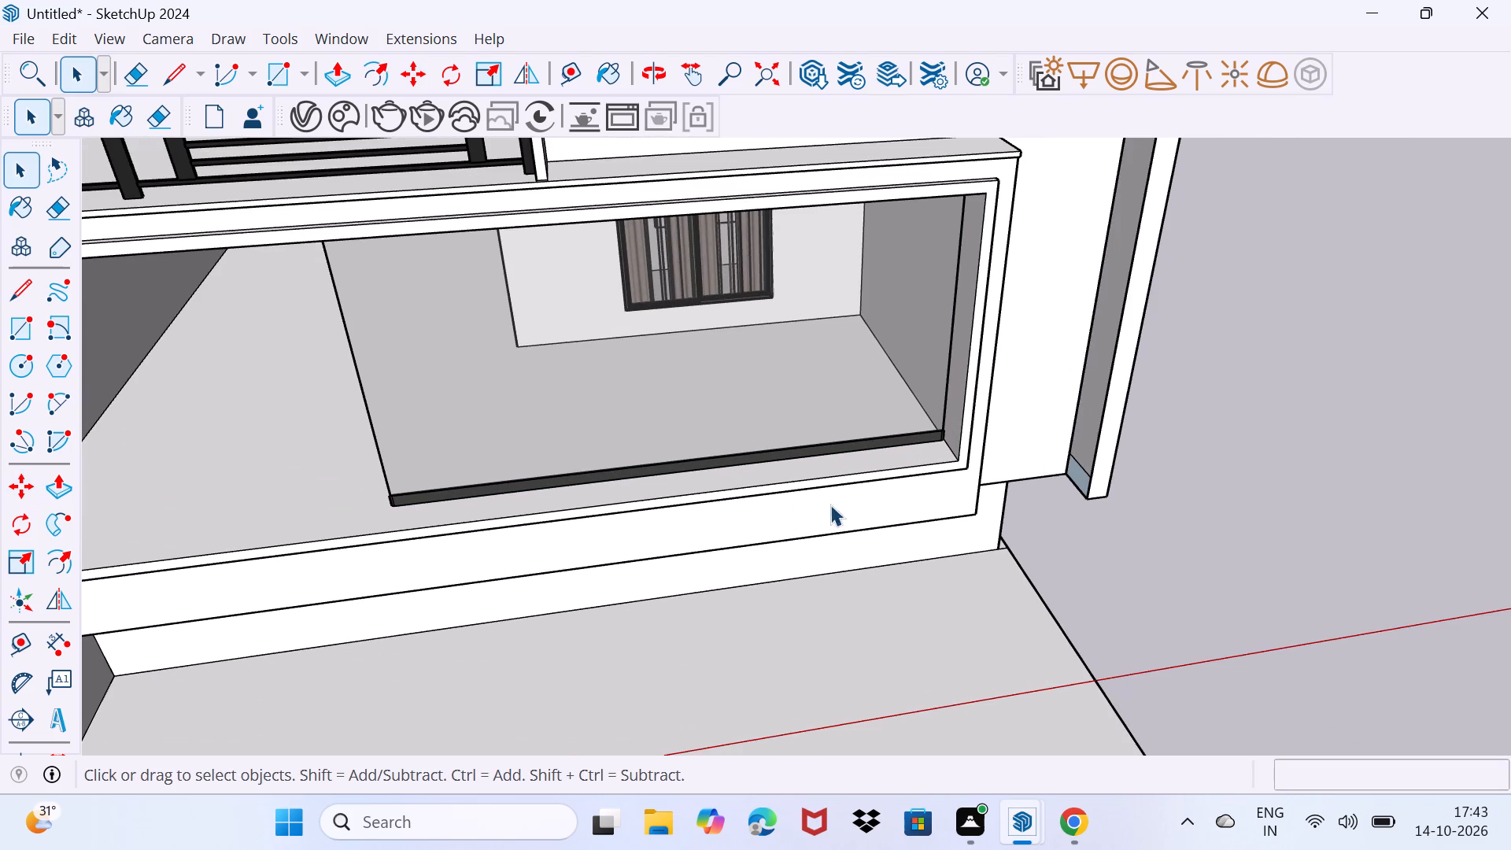
scroll(878, 469, "up", 2)
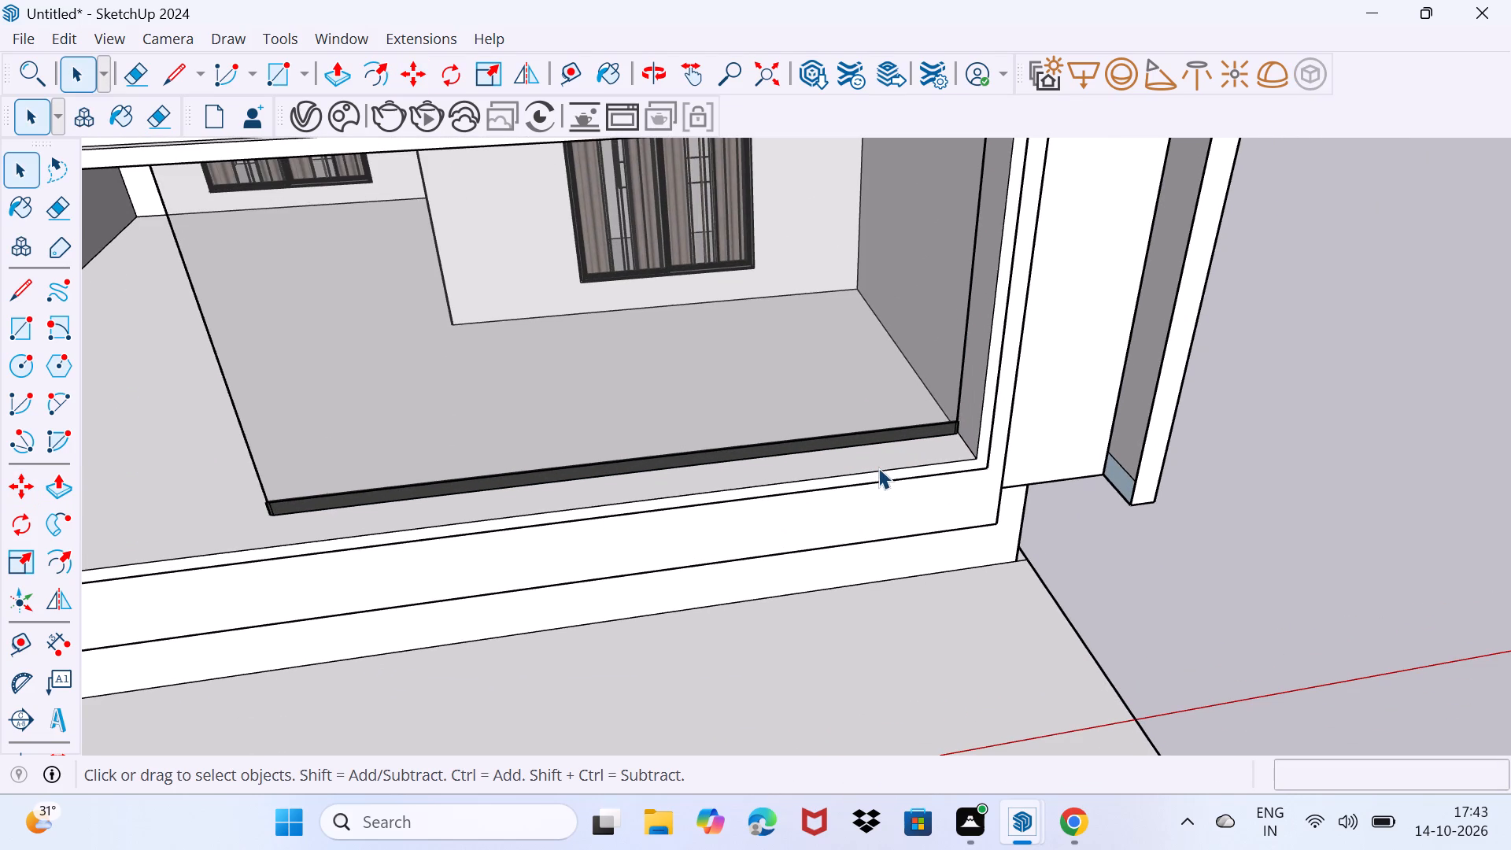
scroll(1008, 419, "up", 2)
key("l")
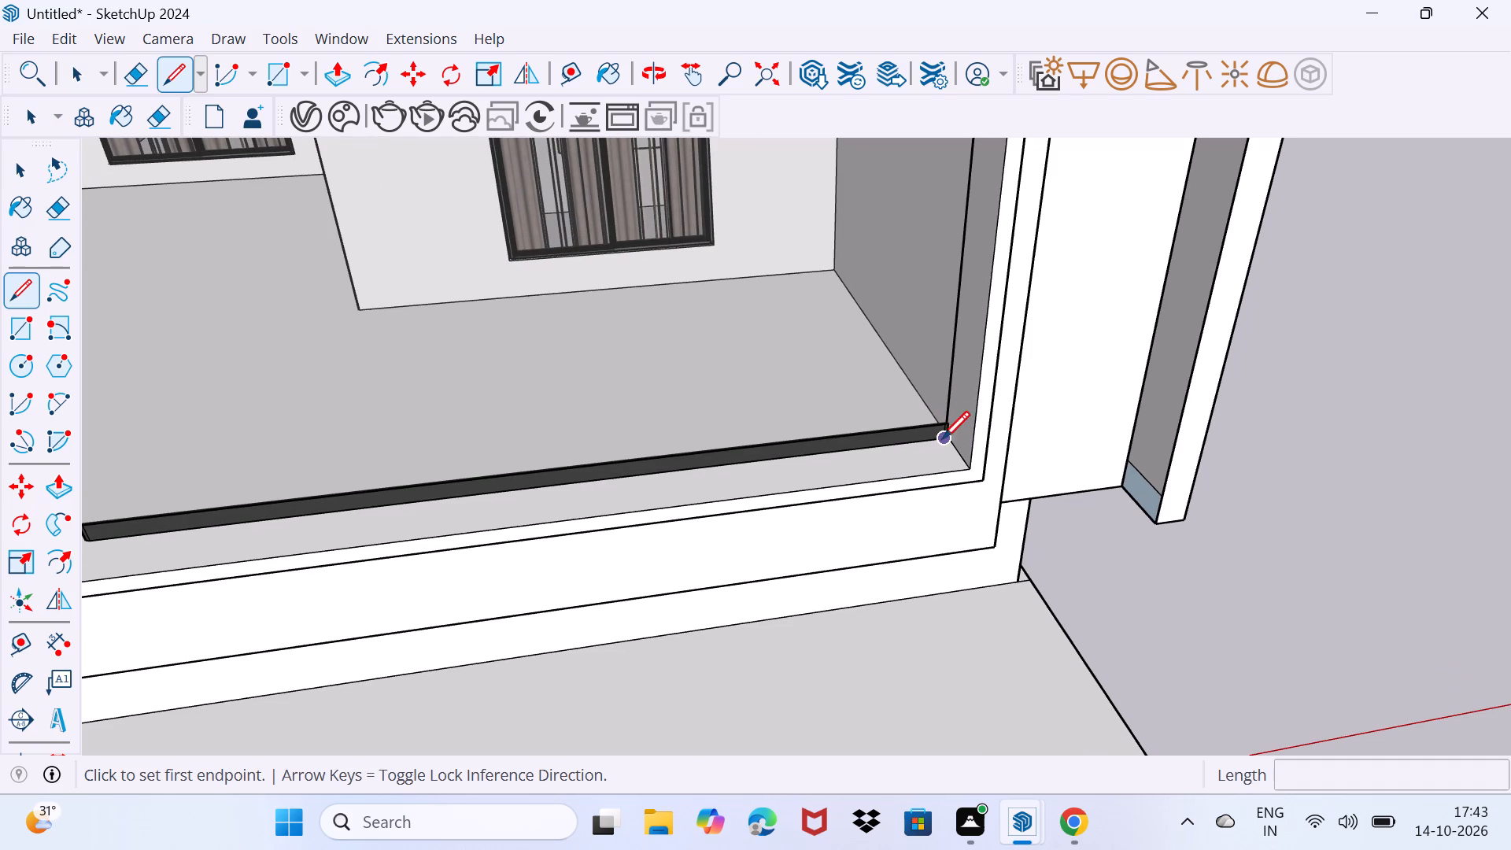
left_click(952, 444)
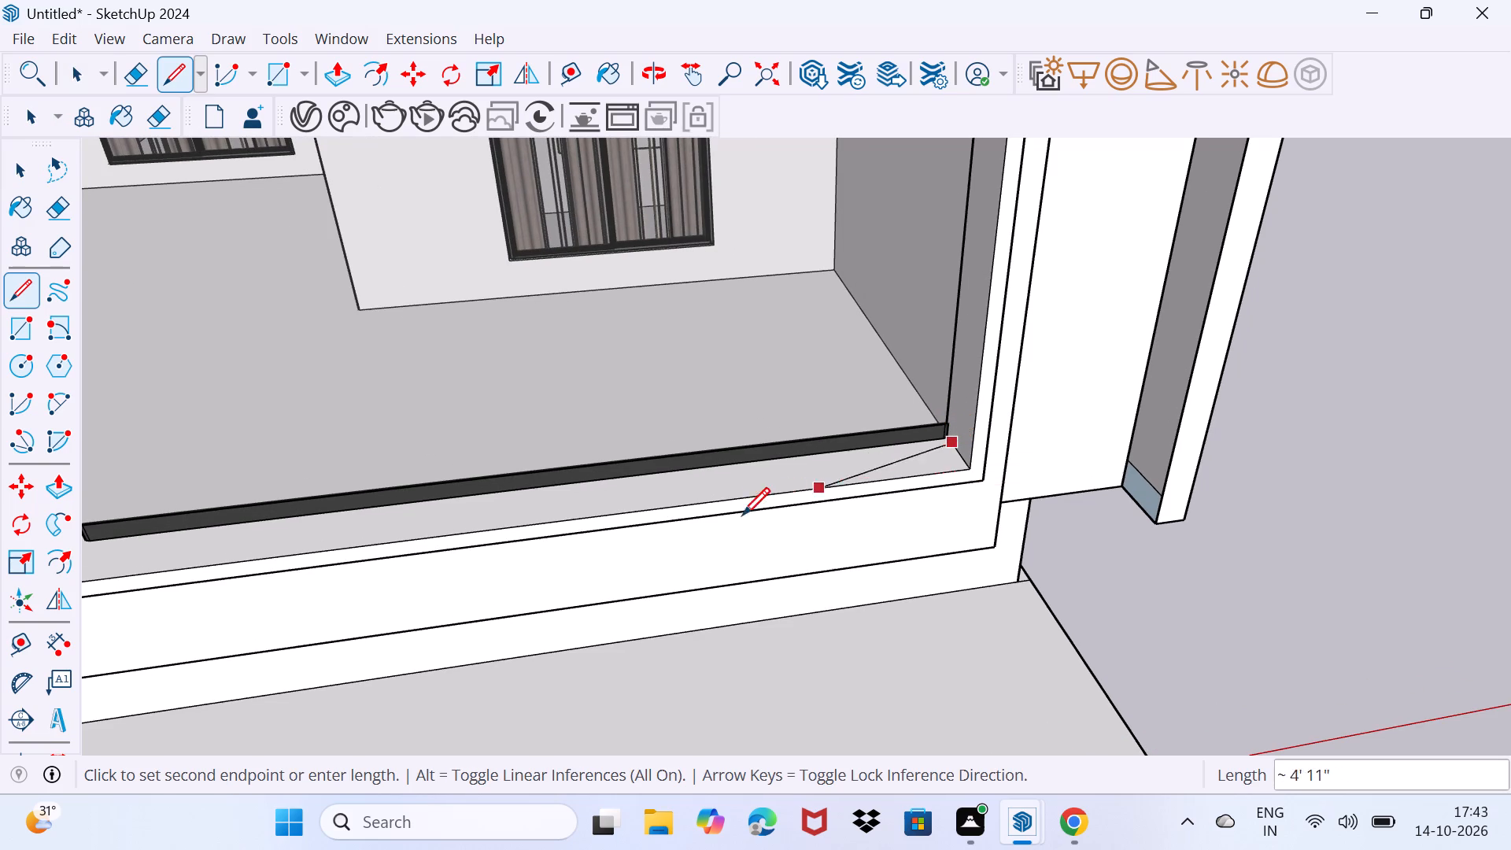
scroll(709, 517, "down", 6)
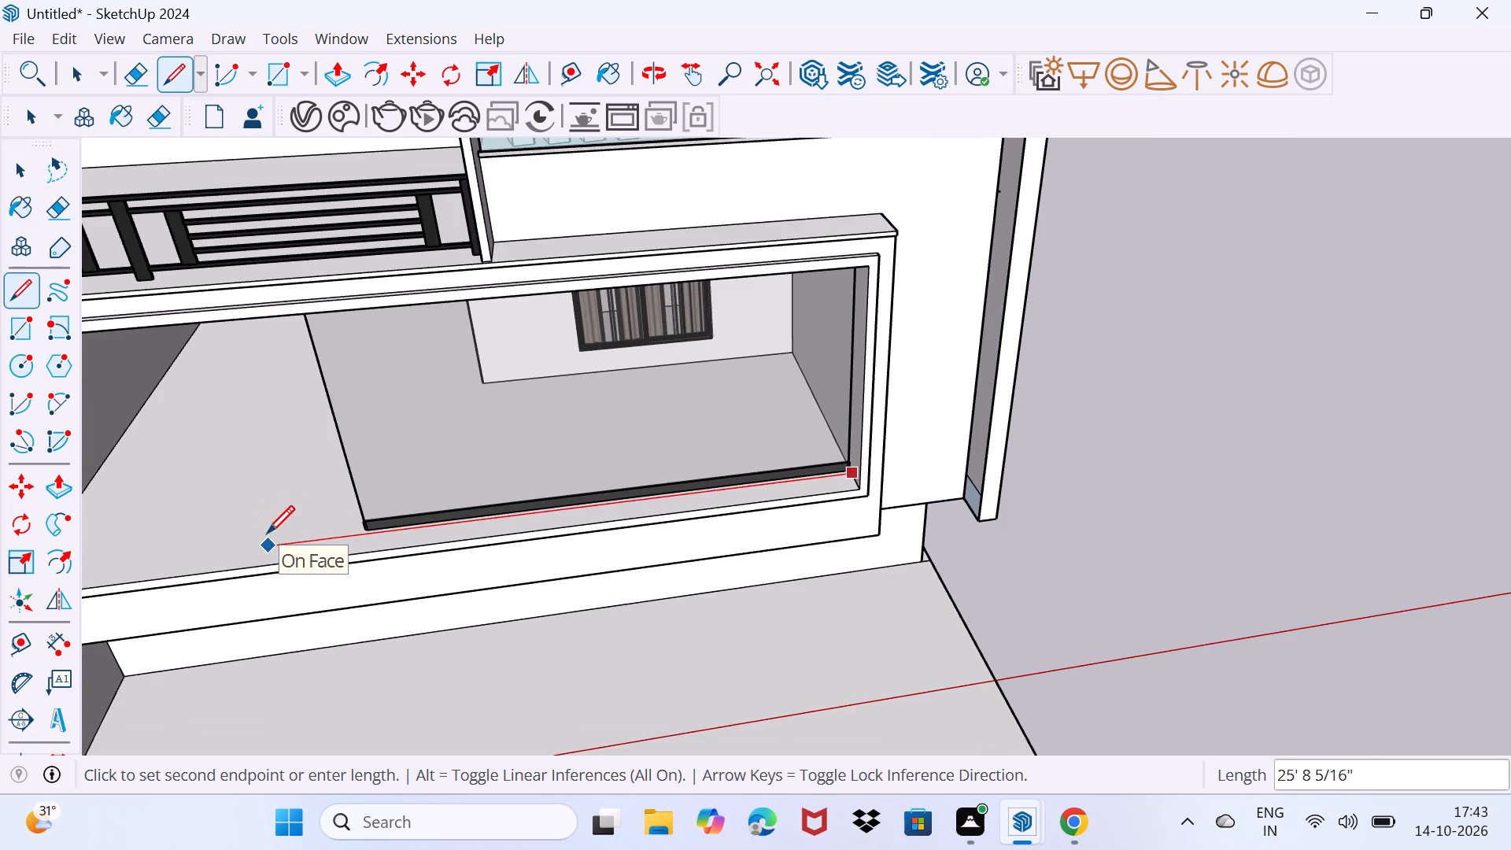
middle_click_drag(267, 533, 533, 496)
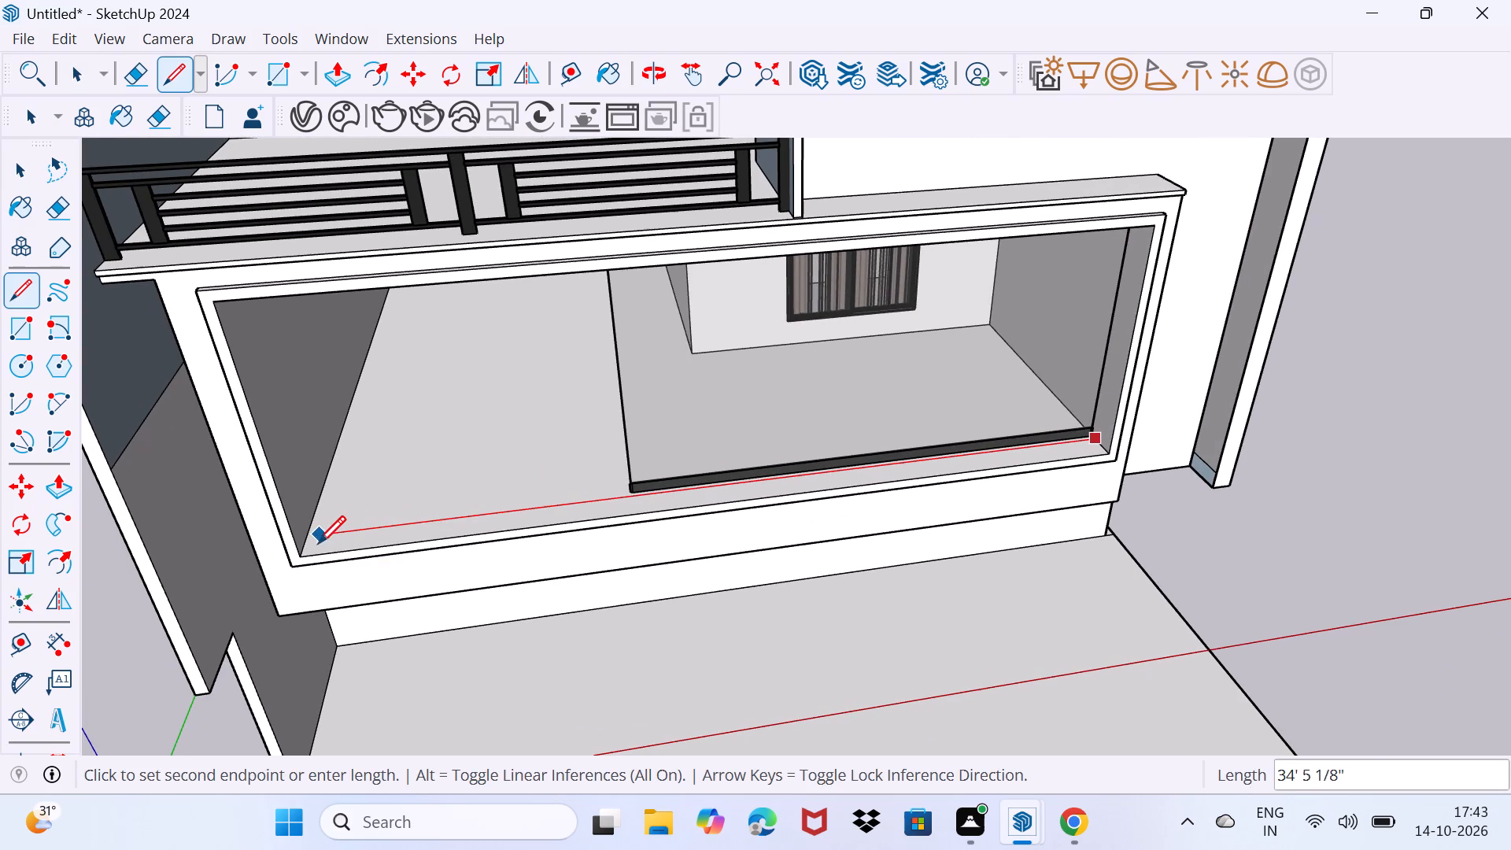
left_click(308, 543)
scroll(358, 541, "up", 3)
key("space")
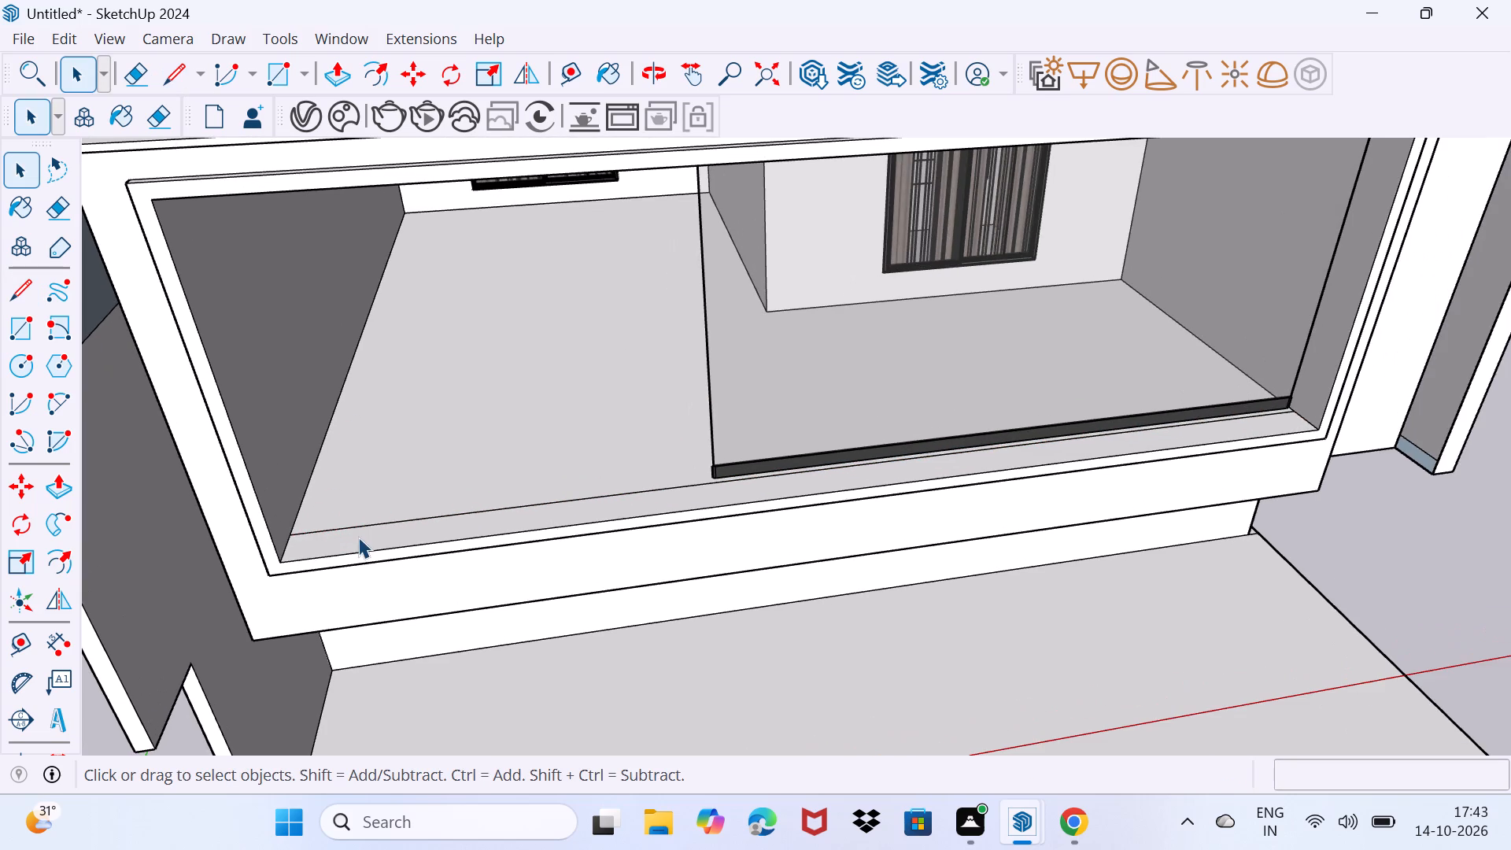
Offset the outline of the narrow floor strip in front of the glass panel about 2 5/16" inward.
scroll(358, 537, "up", 3)
left_click(59, 566)
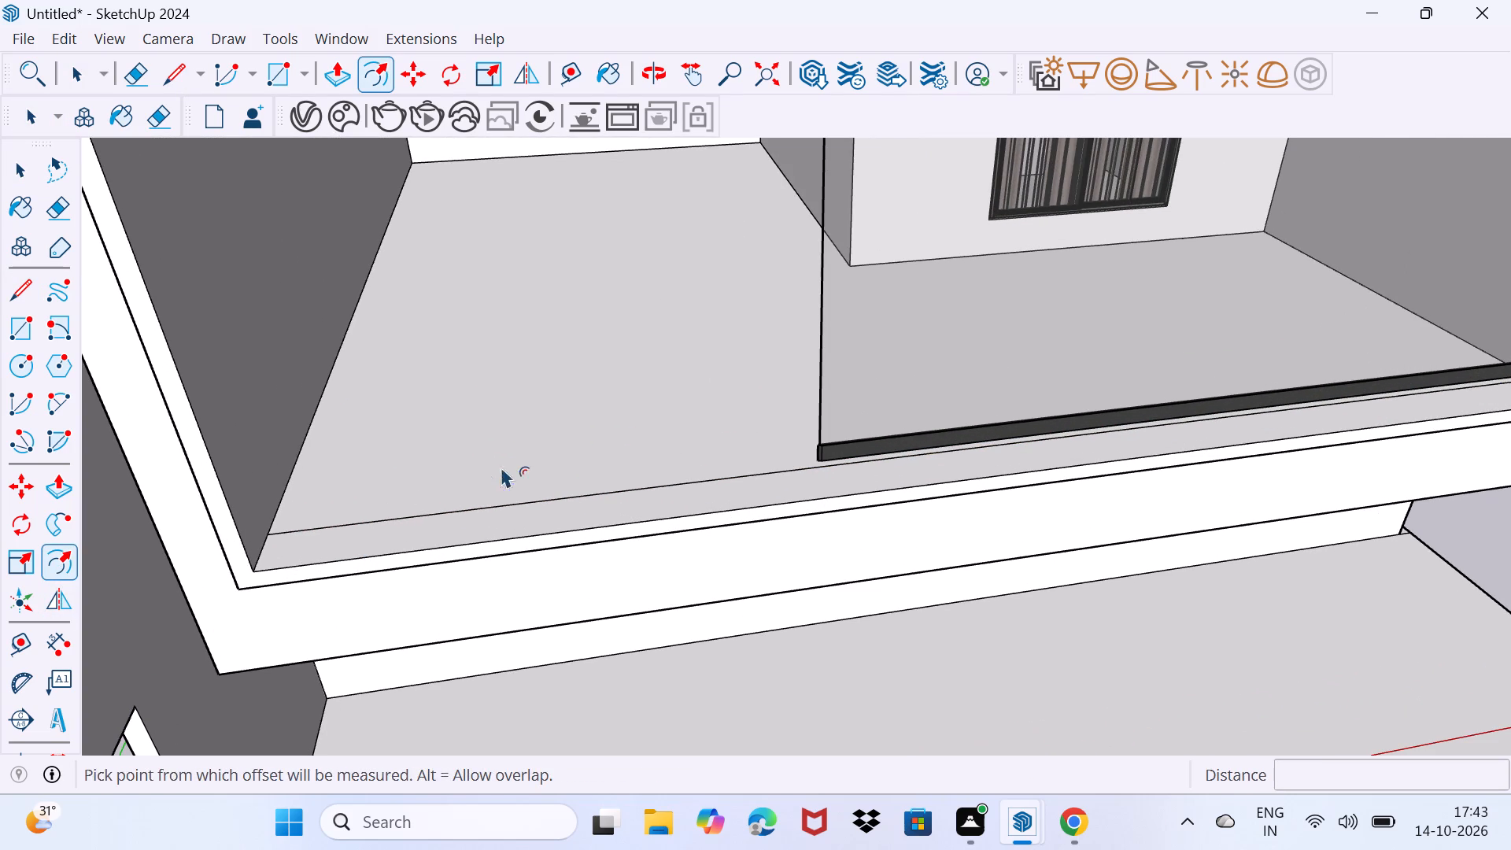
left_click(500, 512)
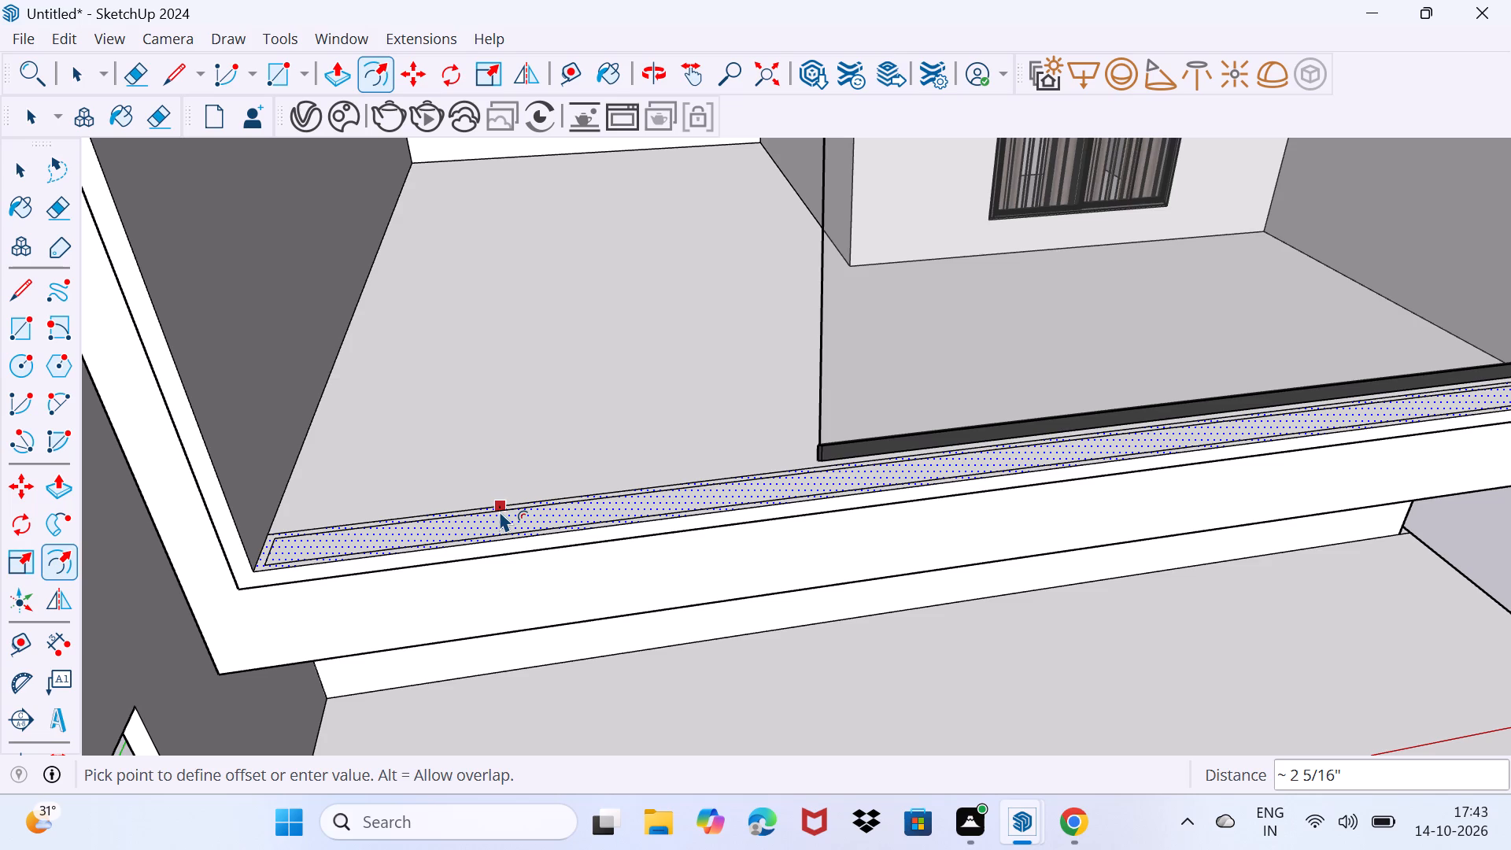
left_click(500, 511)
Push/Pull the strip's thin border up about 6 1/4" to form a raised trough along the front opening.
scroll(504, 530, "up", 3)
key("space")
scroll(490, 533, "up", 4)
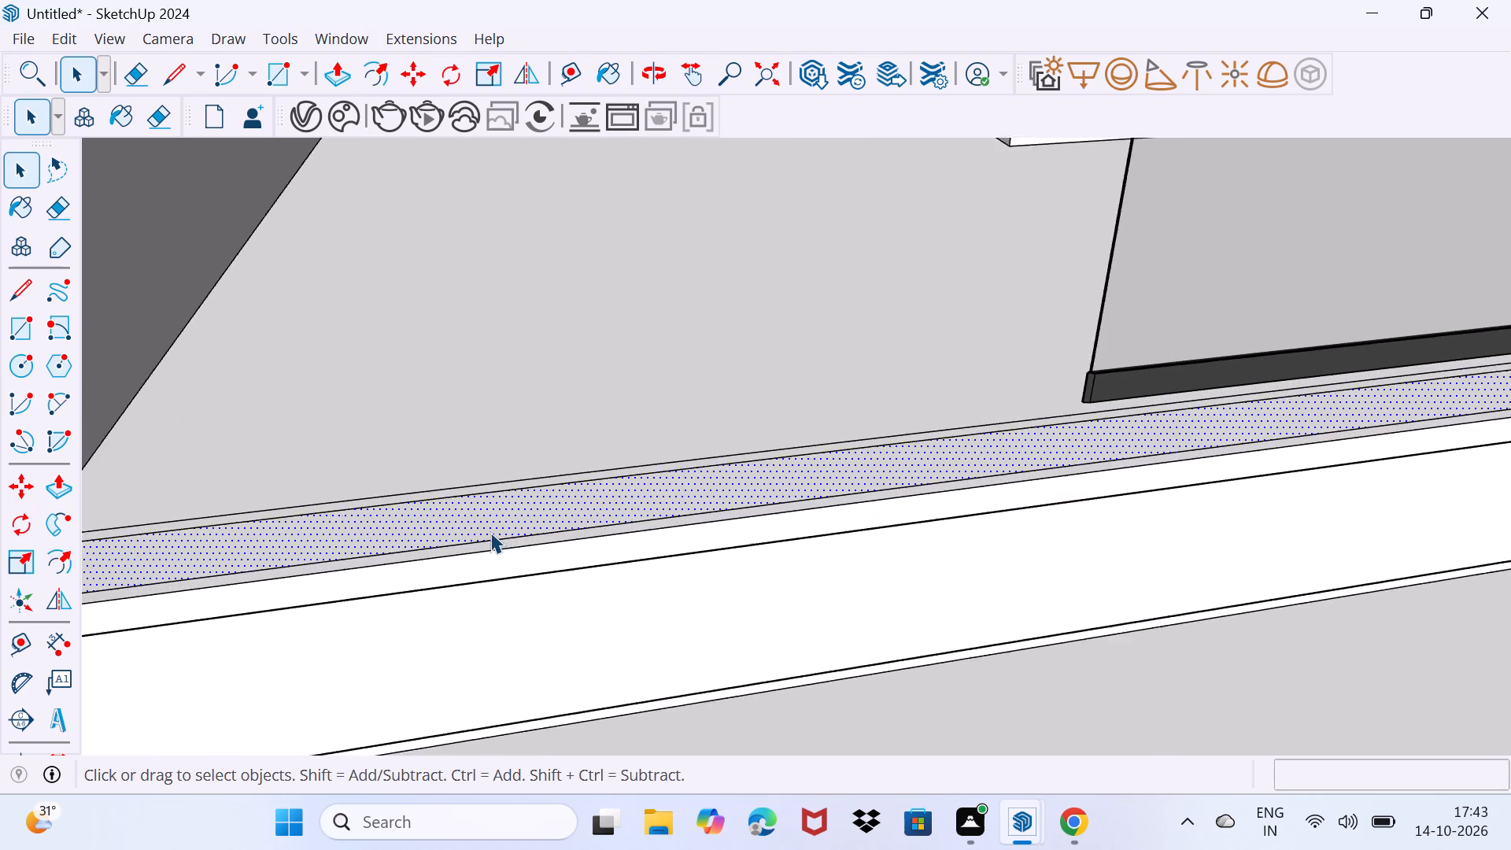
scroll(490, 532, "up", 1)
left_click_drag(505, 531, 537, 490)
left_click(517, 542)
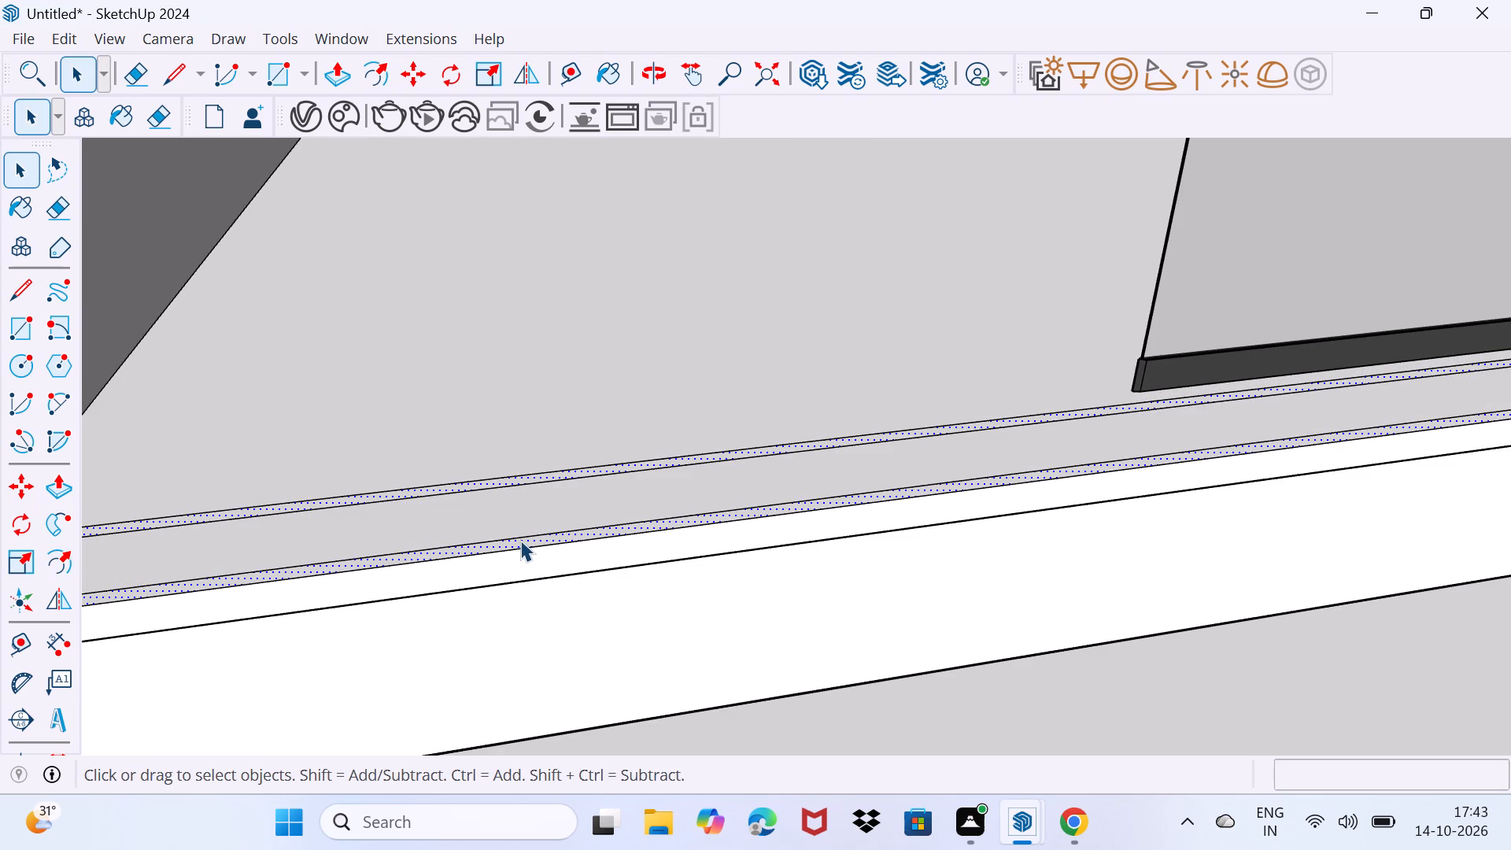
key("p")
left_click(520, 540)
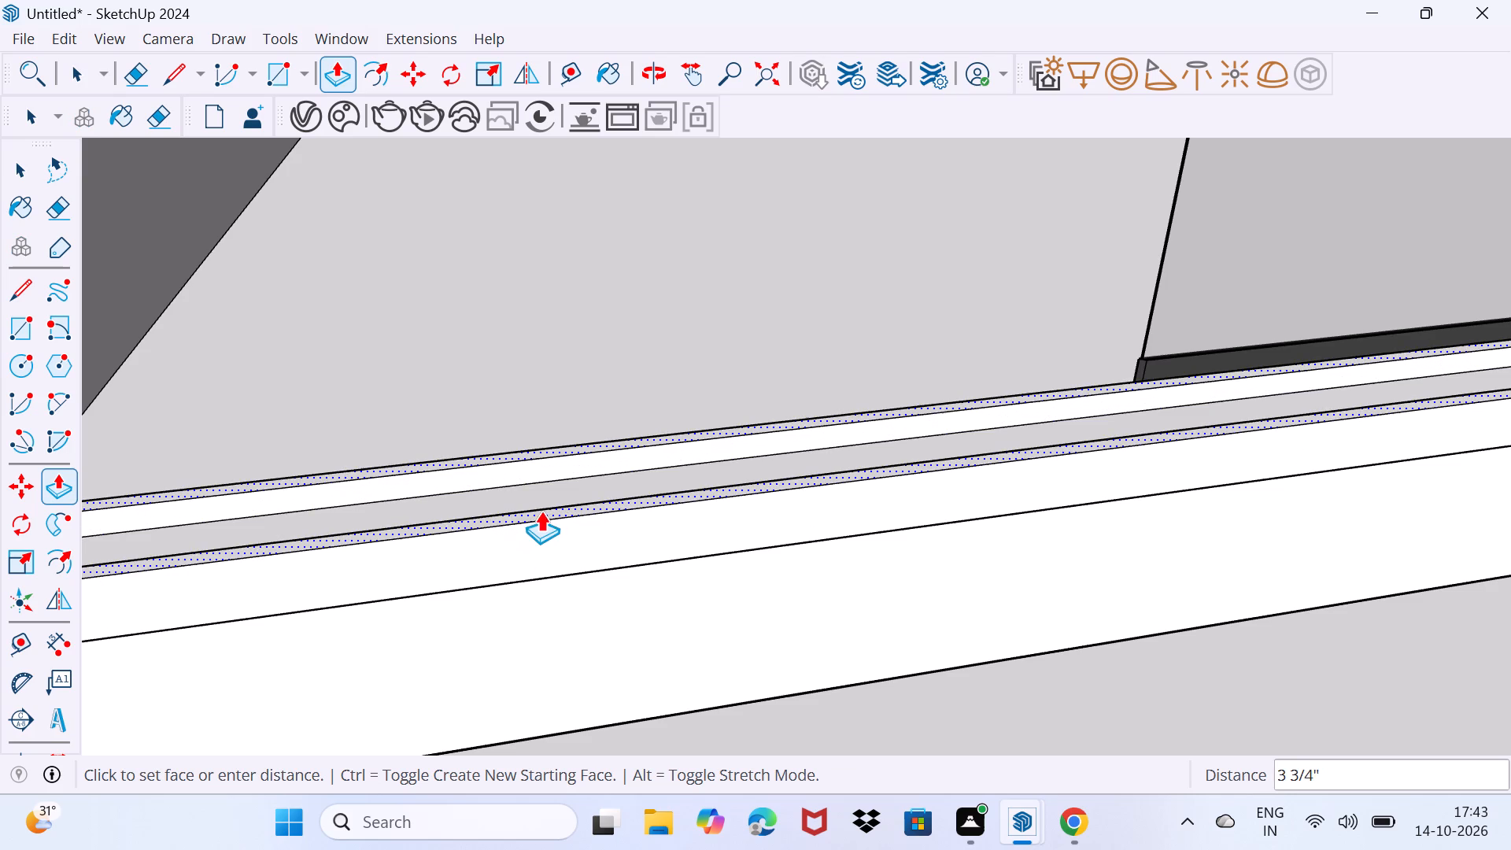
left_click(573, 482)
key("space")
left_click_drag(571, 493, 593, 431)
Open the 3D Warehouse.
scroll(582, 407, "down", 13)
middle_click_drag(619, 502, 634, 440)
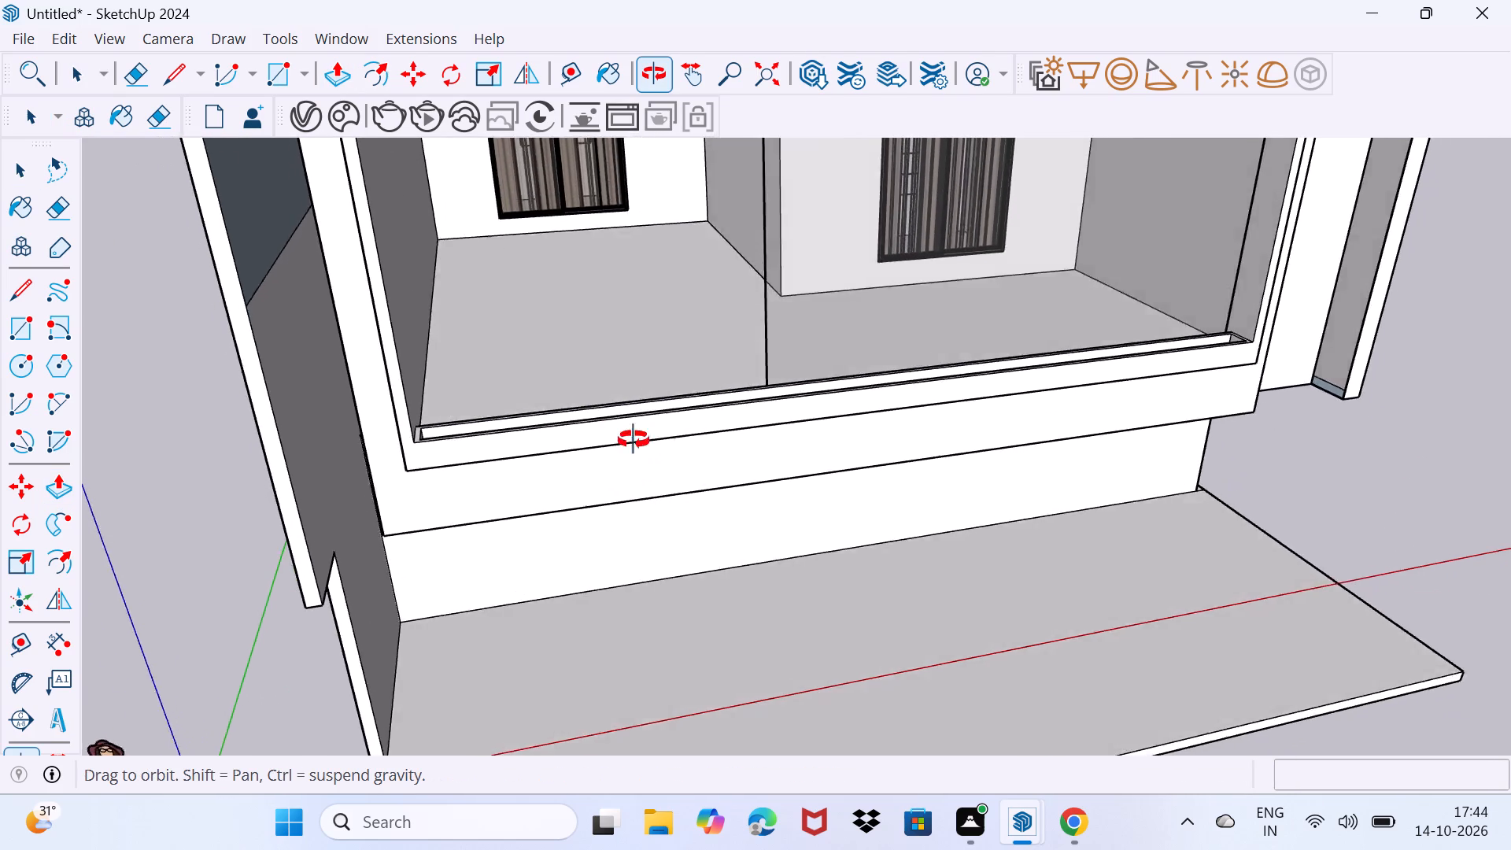
middle_click_drag(634, 440, 506, 461)
scroll(506, 462, "down", 1)
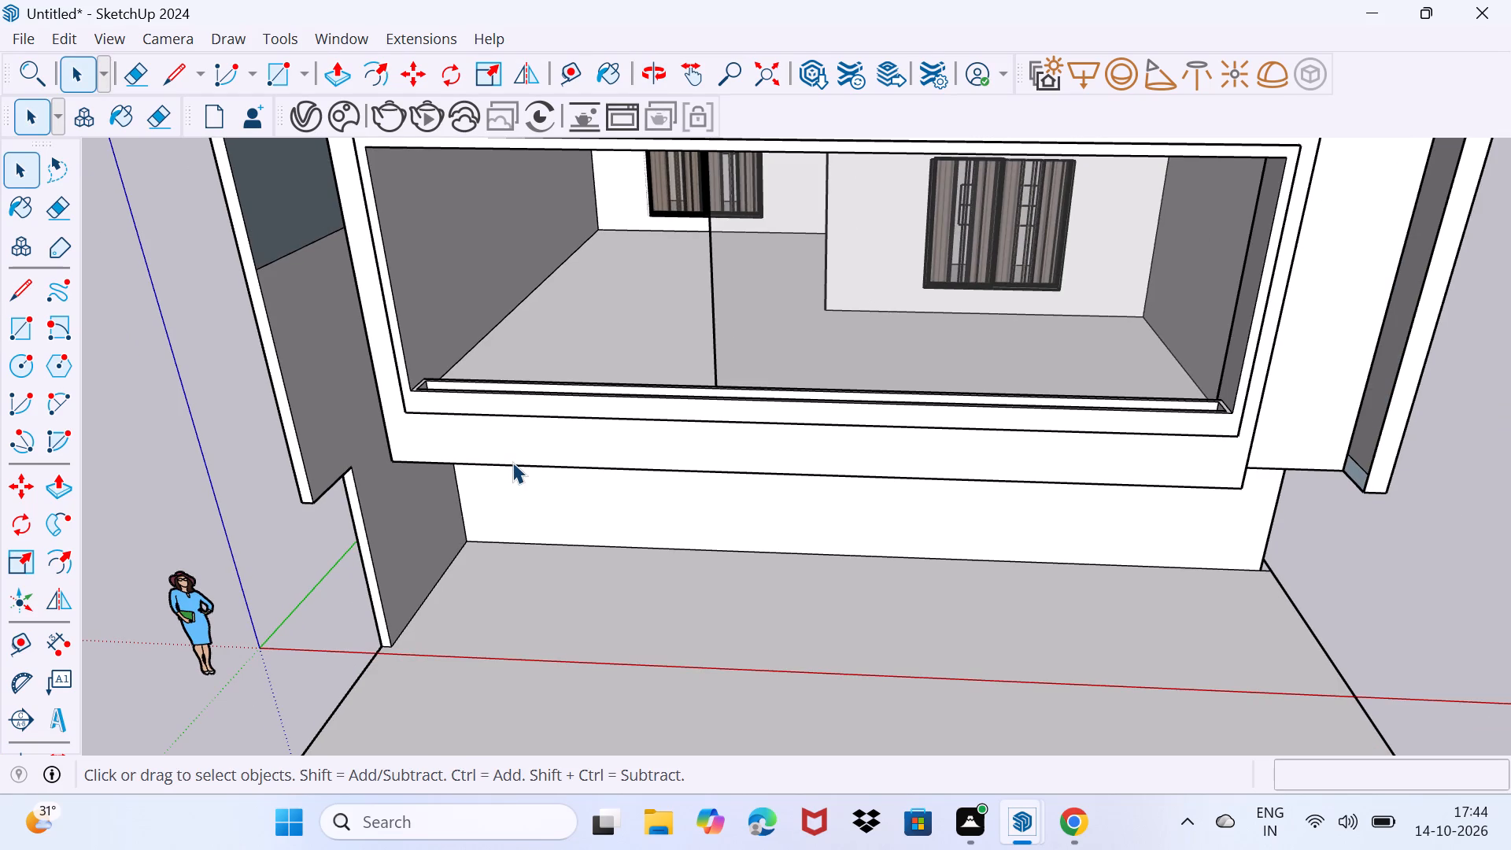
left_click(334, 32)
left_click(456, 220)
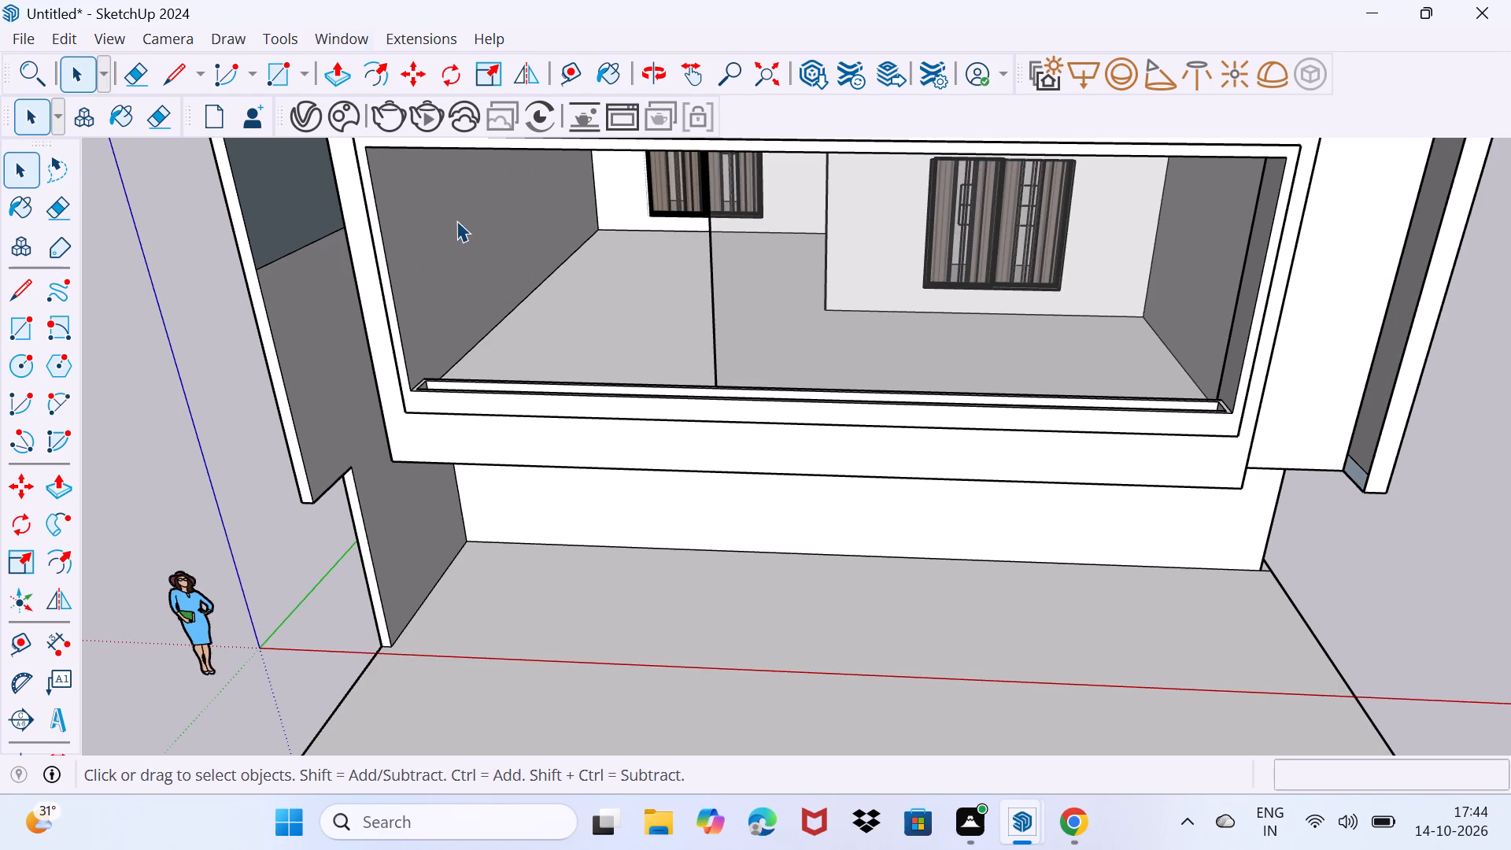
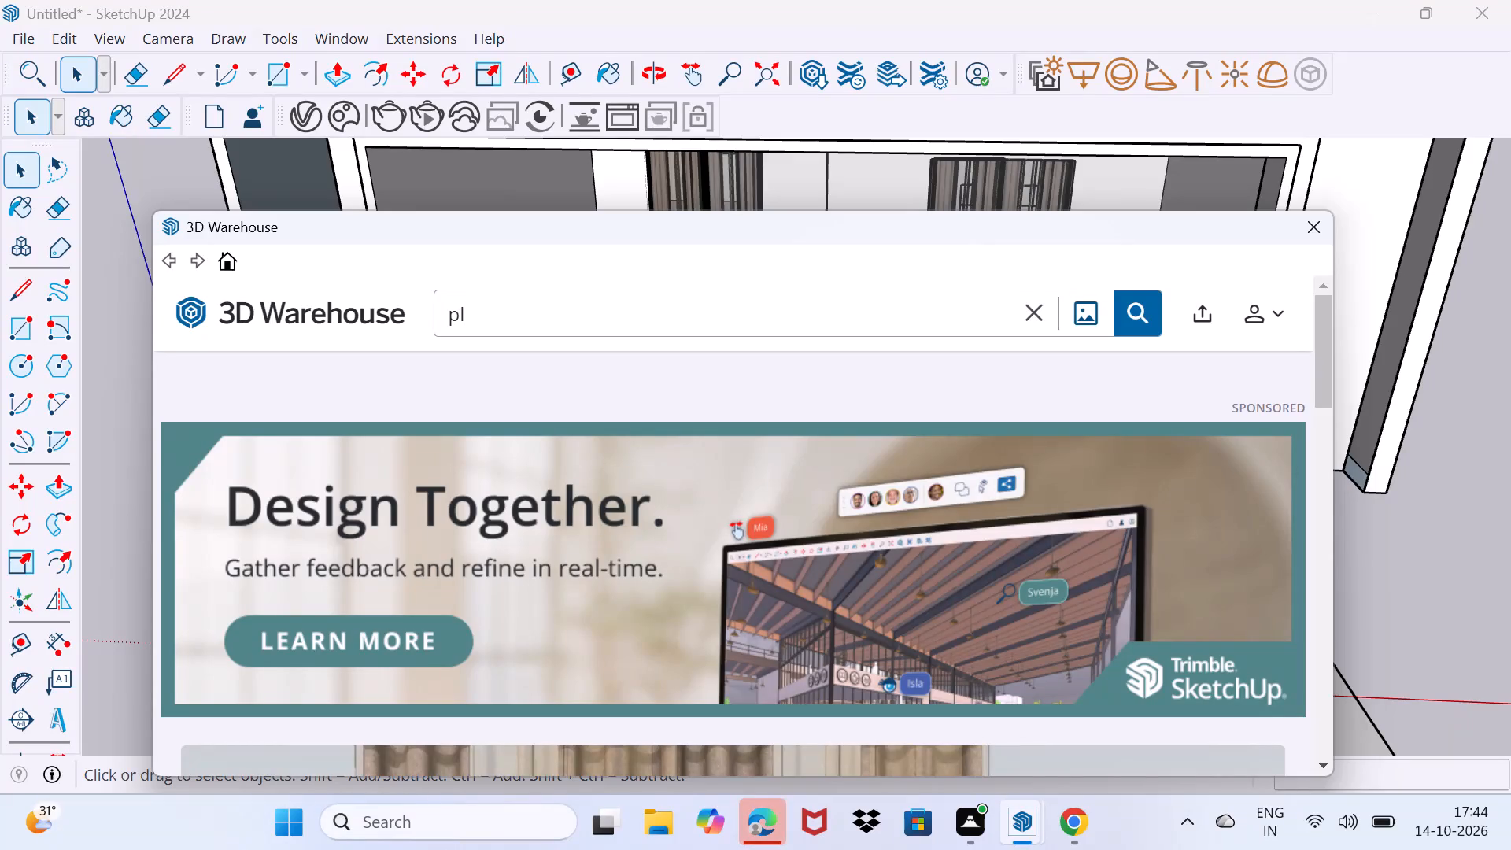
Search the 3D Warehouse for "plante" and show the matching collections.
type("ante")
key("Return")
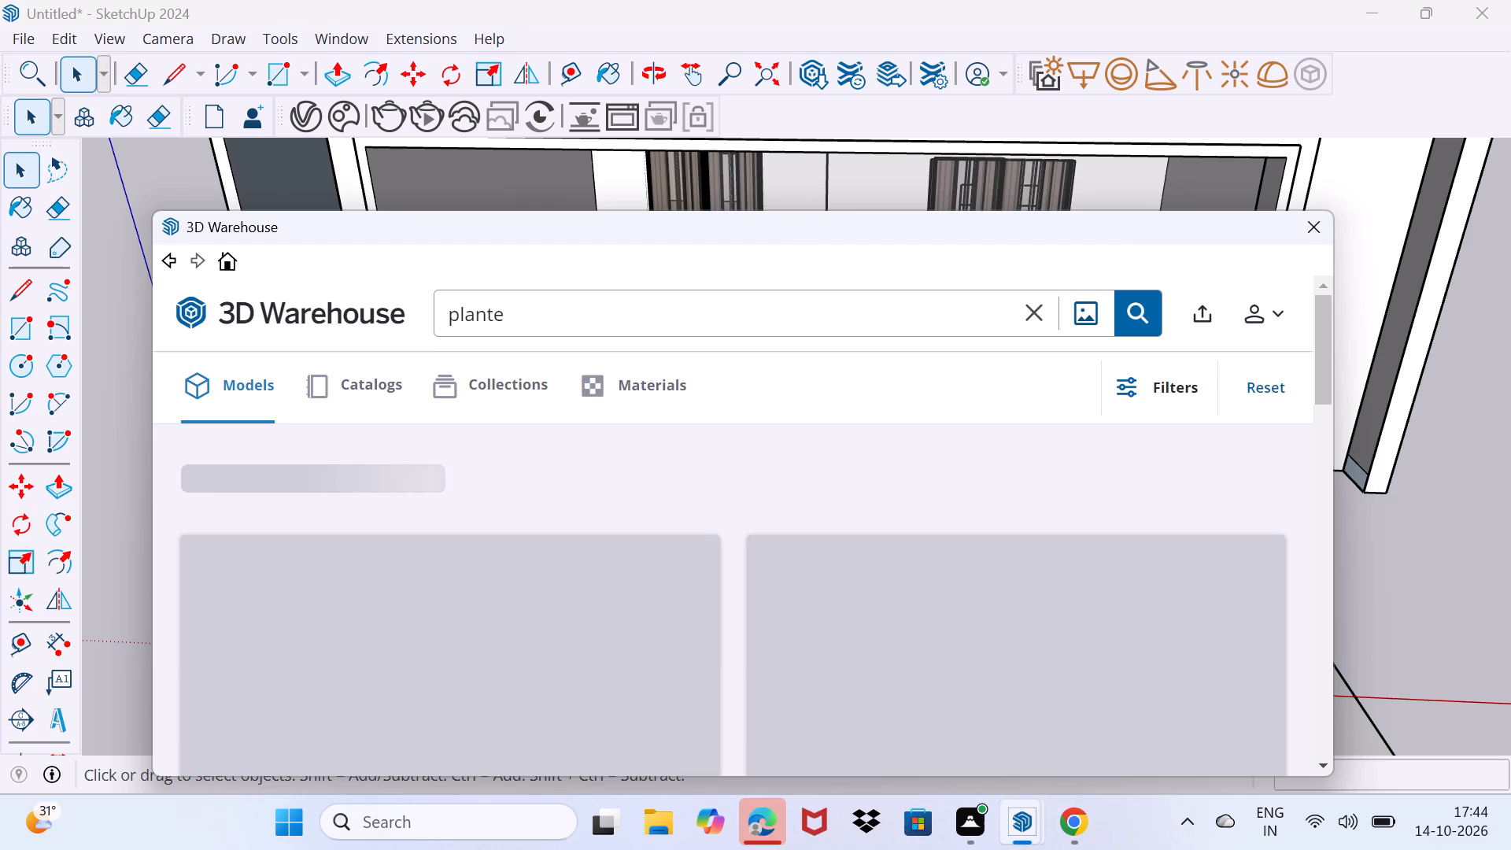
scroll(488, 317, "down", 2)
scroll(488, 317, "up", 2)
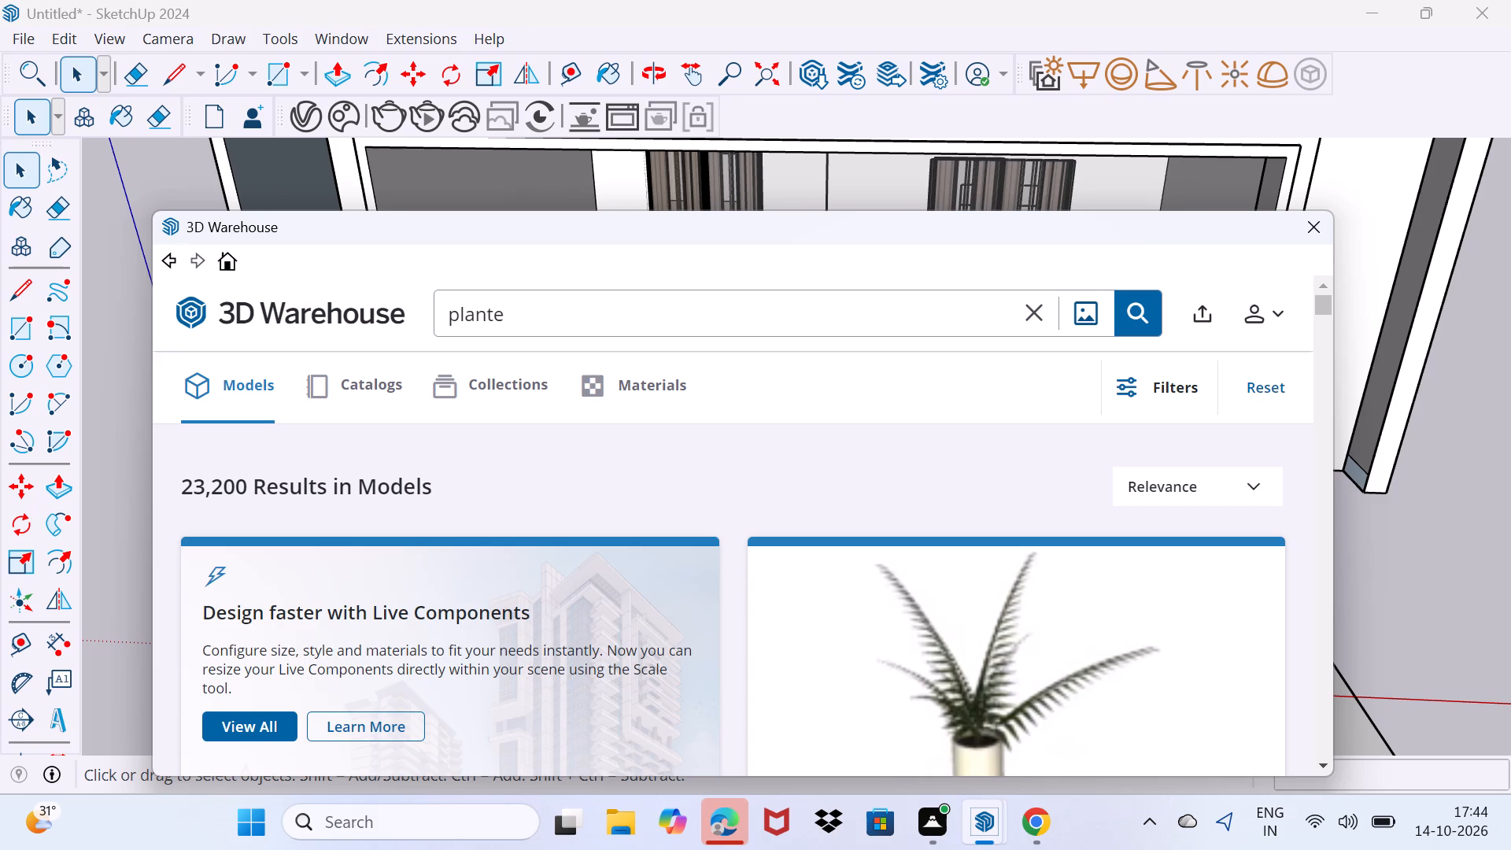
left_click(483, 408)
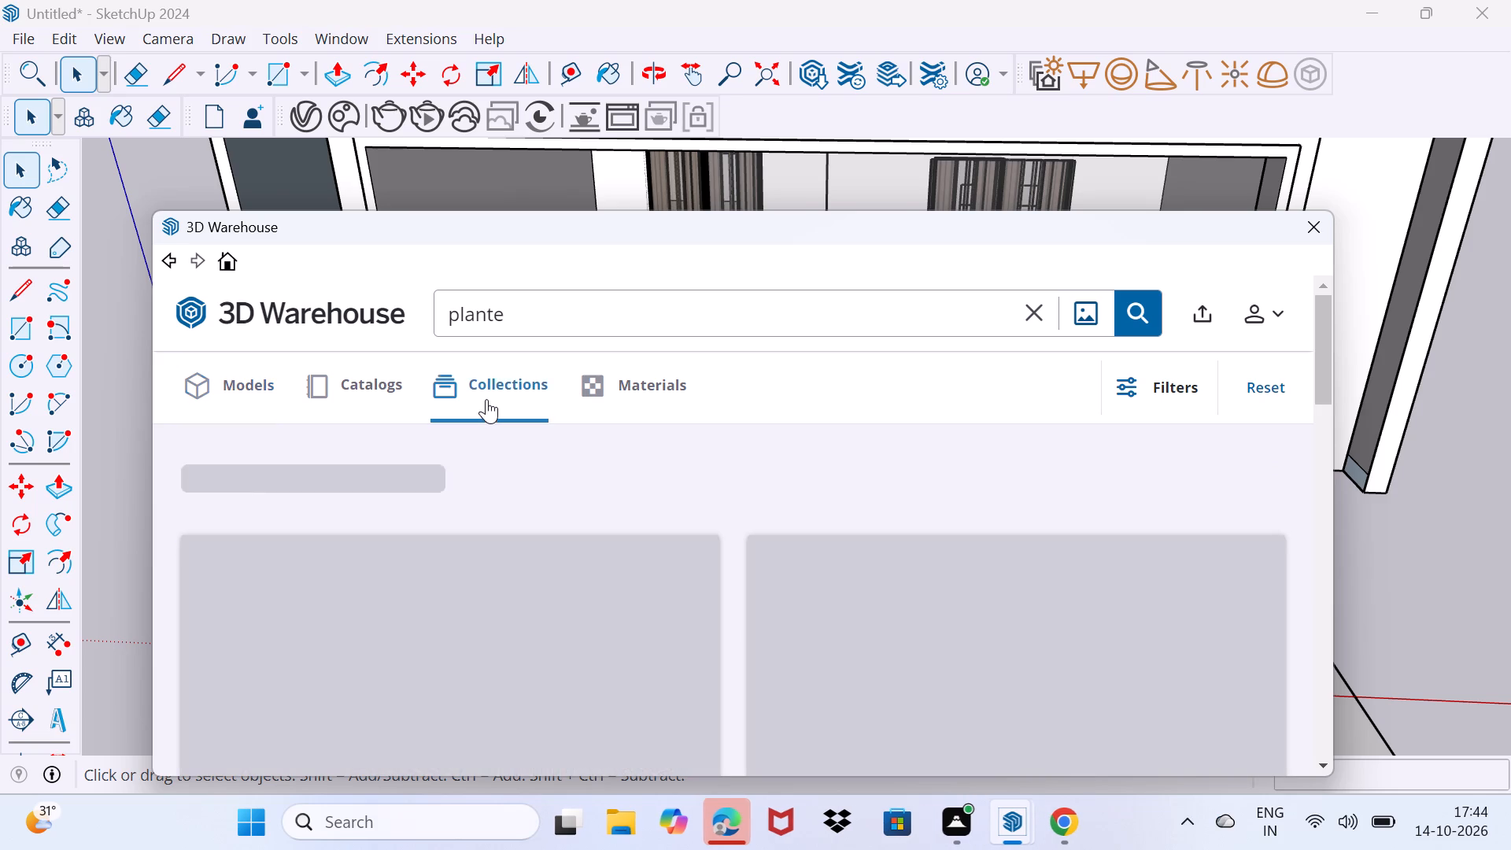
left_click(486, 399)
Browse the plant collections for a long planter box that suits the trough.
scroll(511, 518, "down", 2)
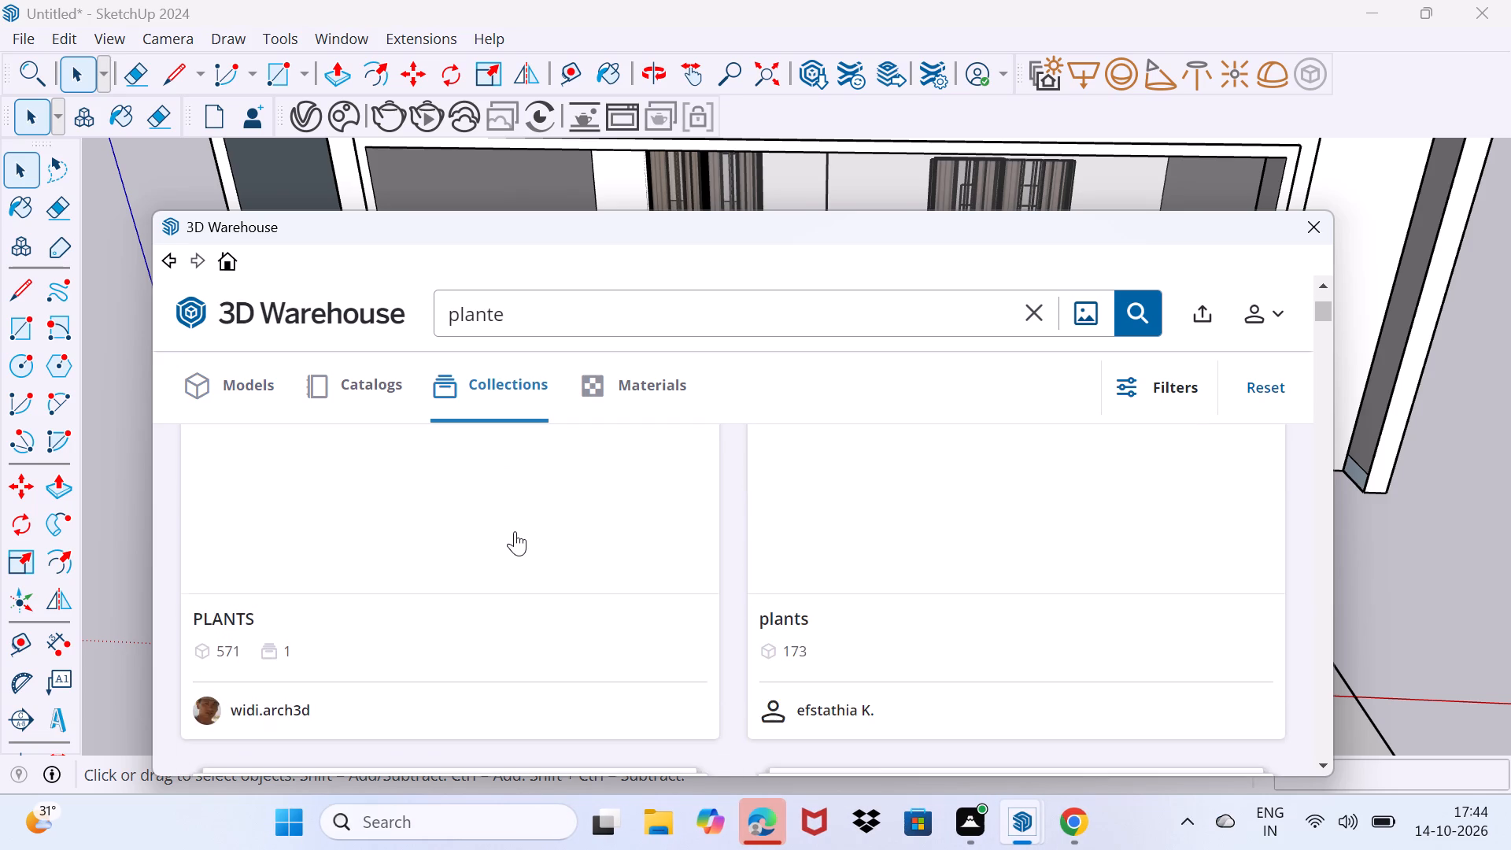
scroll(515, 531, "up", 2)
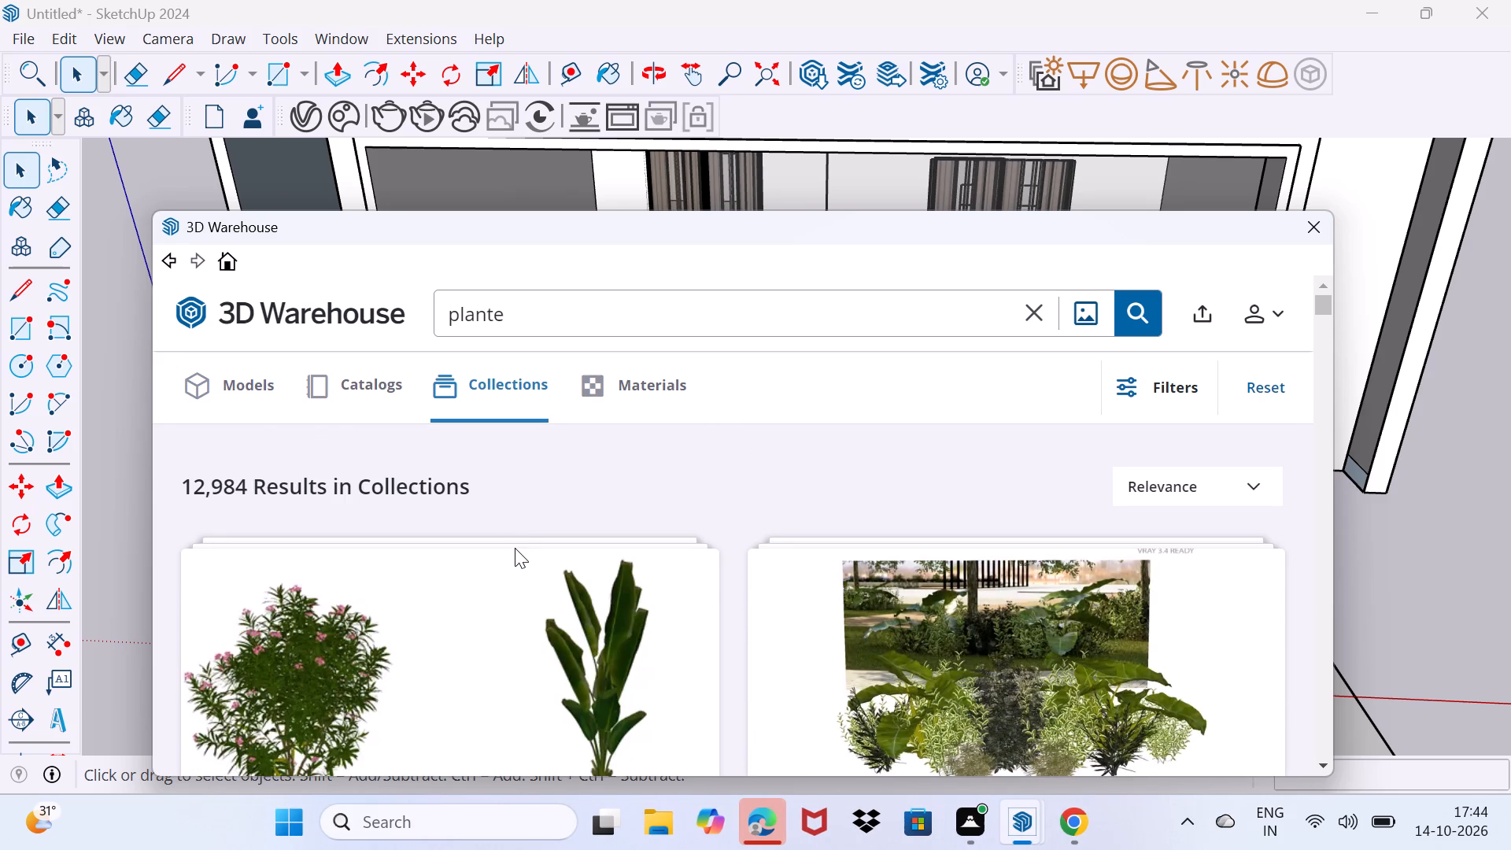
scroll(515, 549, "down", 3)
scroll(515, 560, "up", 2)
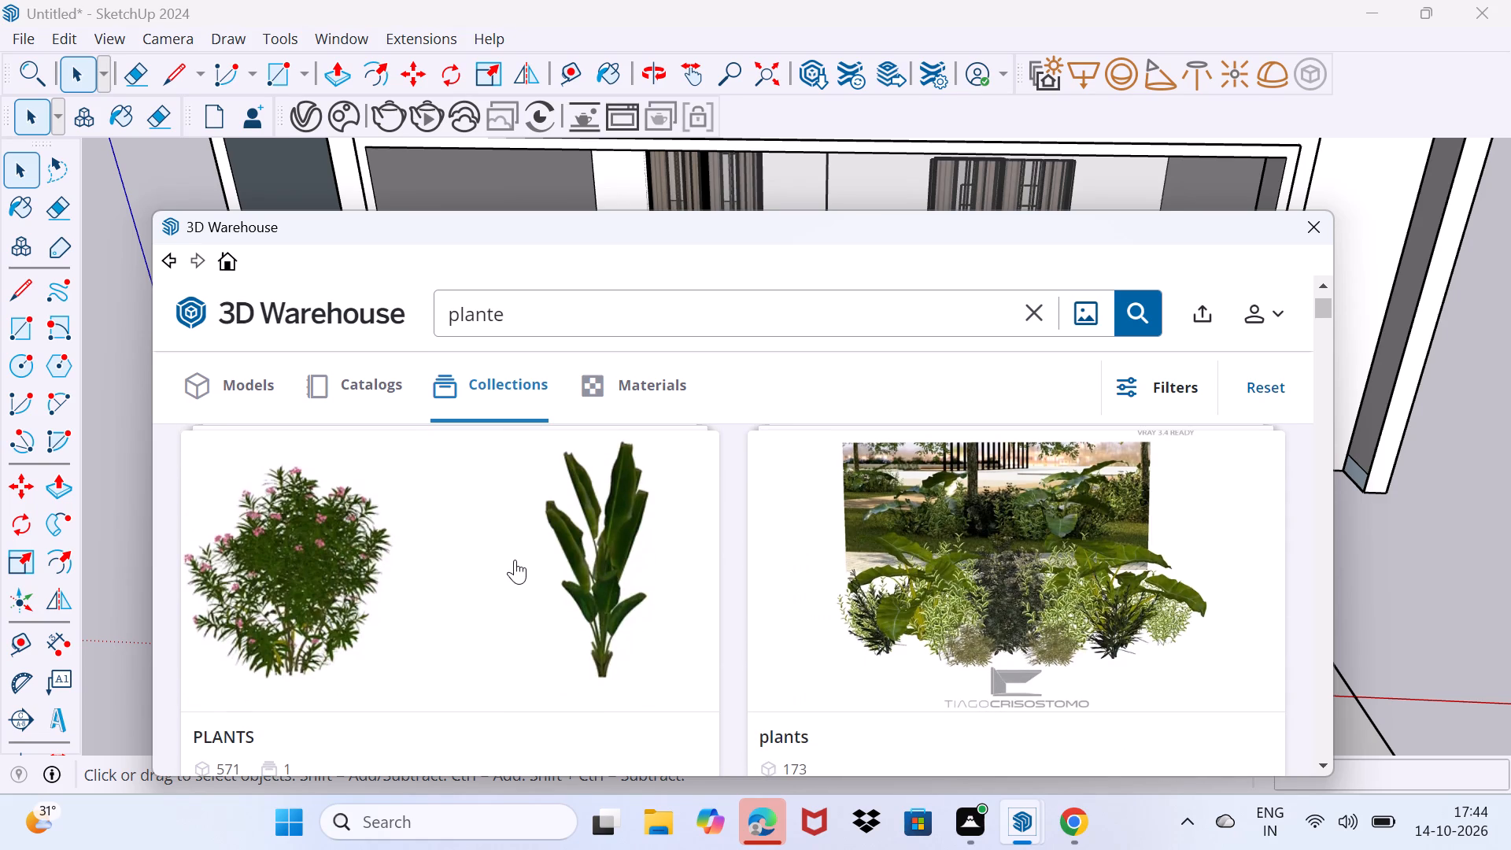
scroll(515, 560, "down", 2)
scroll(515, 560, "up", 1)
scroll(515, 560, "down", 7)
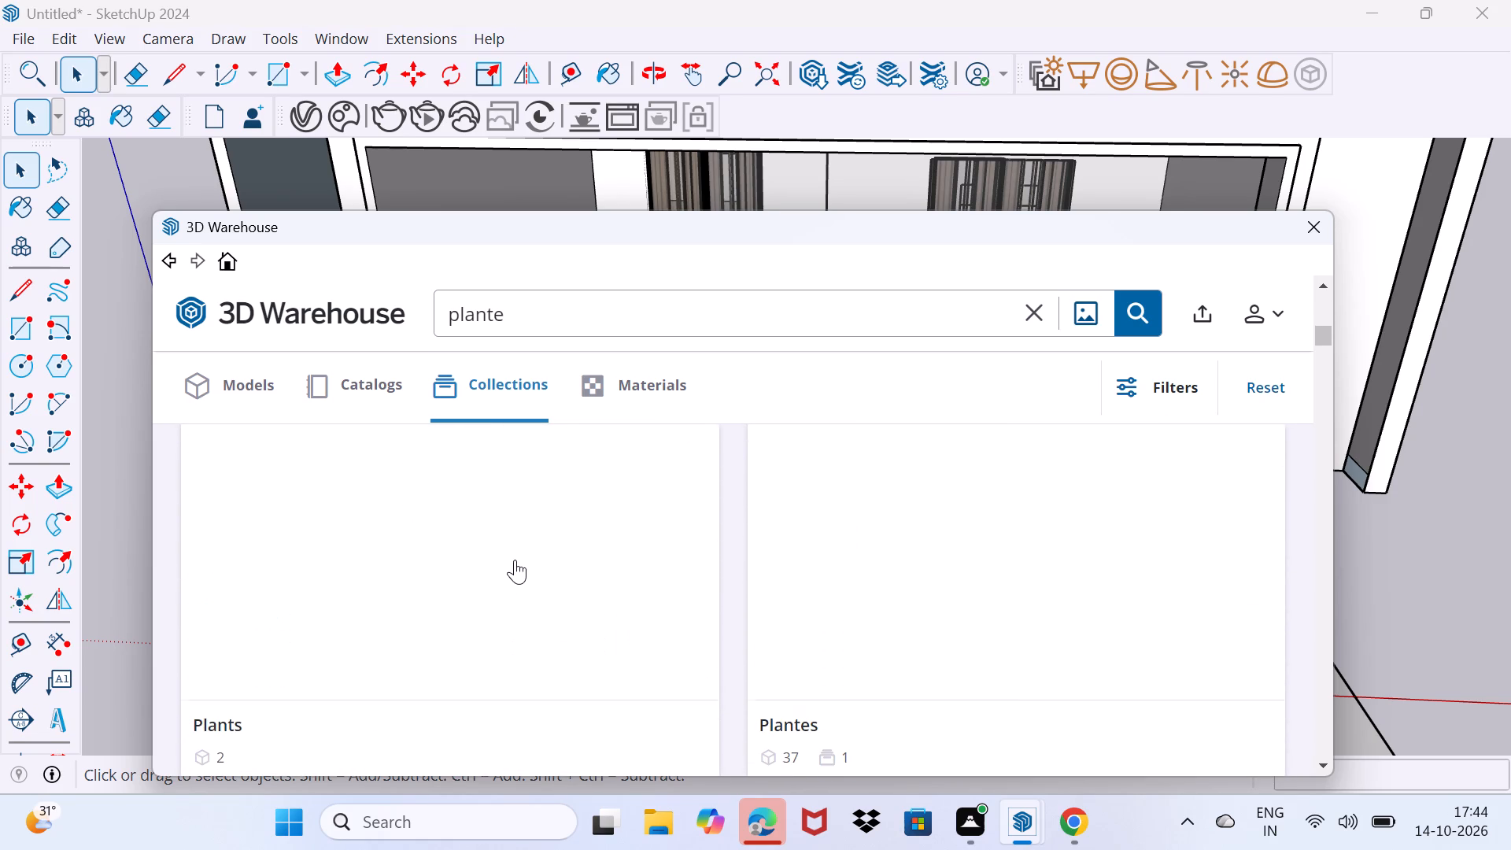
middle_click_drag(515, 560, 515, 578)
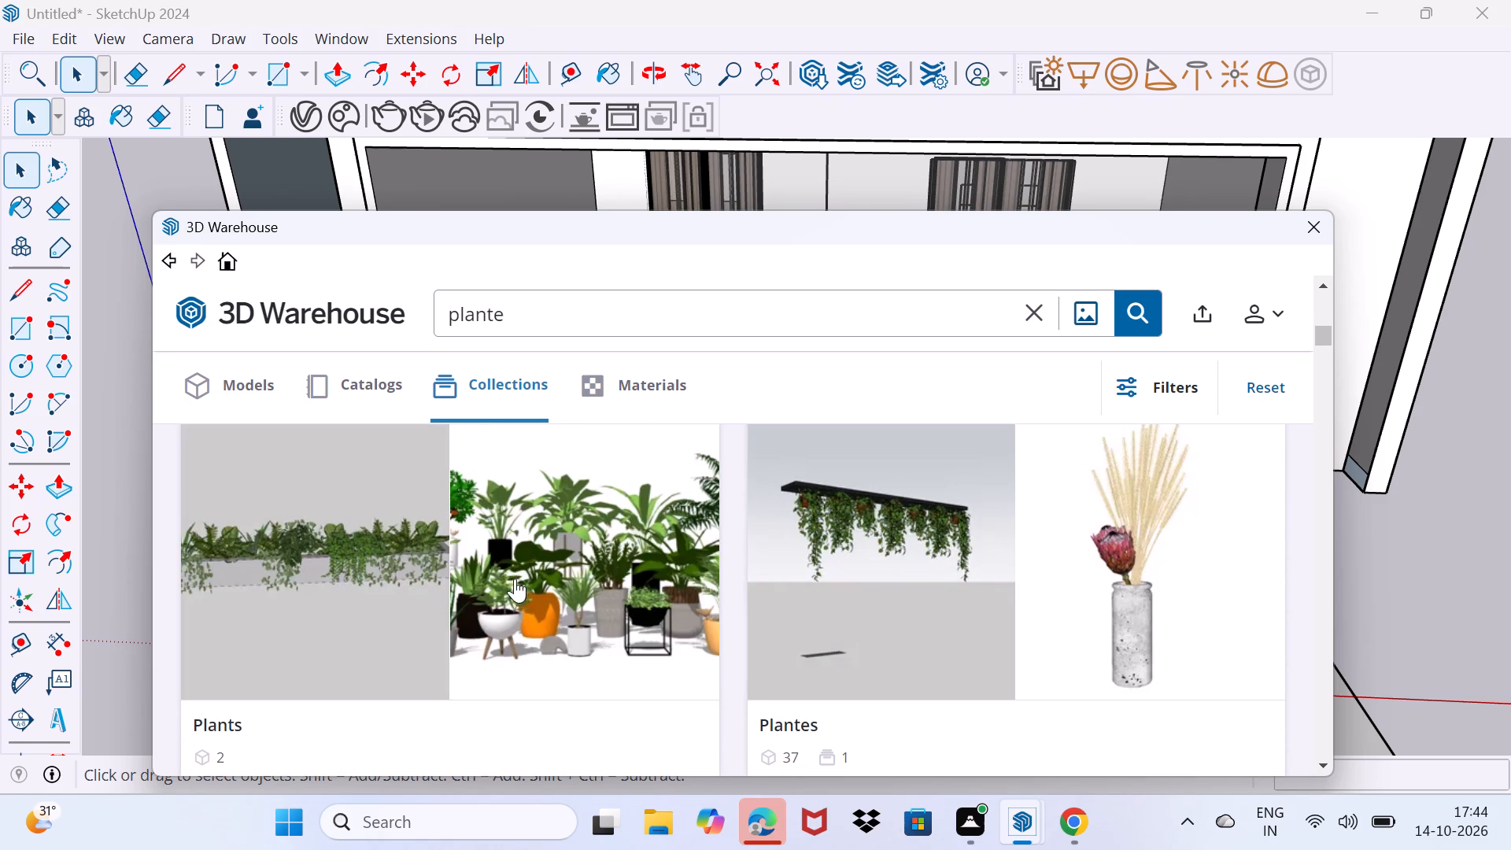
middle_click_drag(515, 578, 515, 588)
scroll(515, 588, "down", 7)
scroll(515, 588, "up", 2)
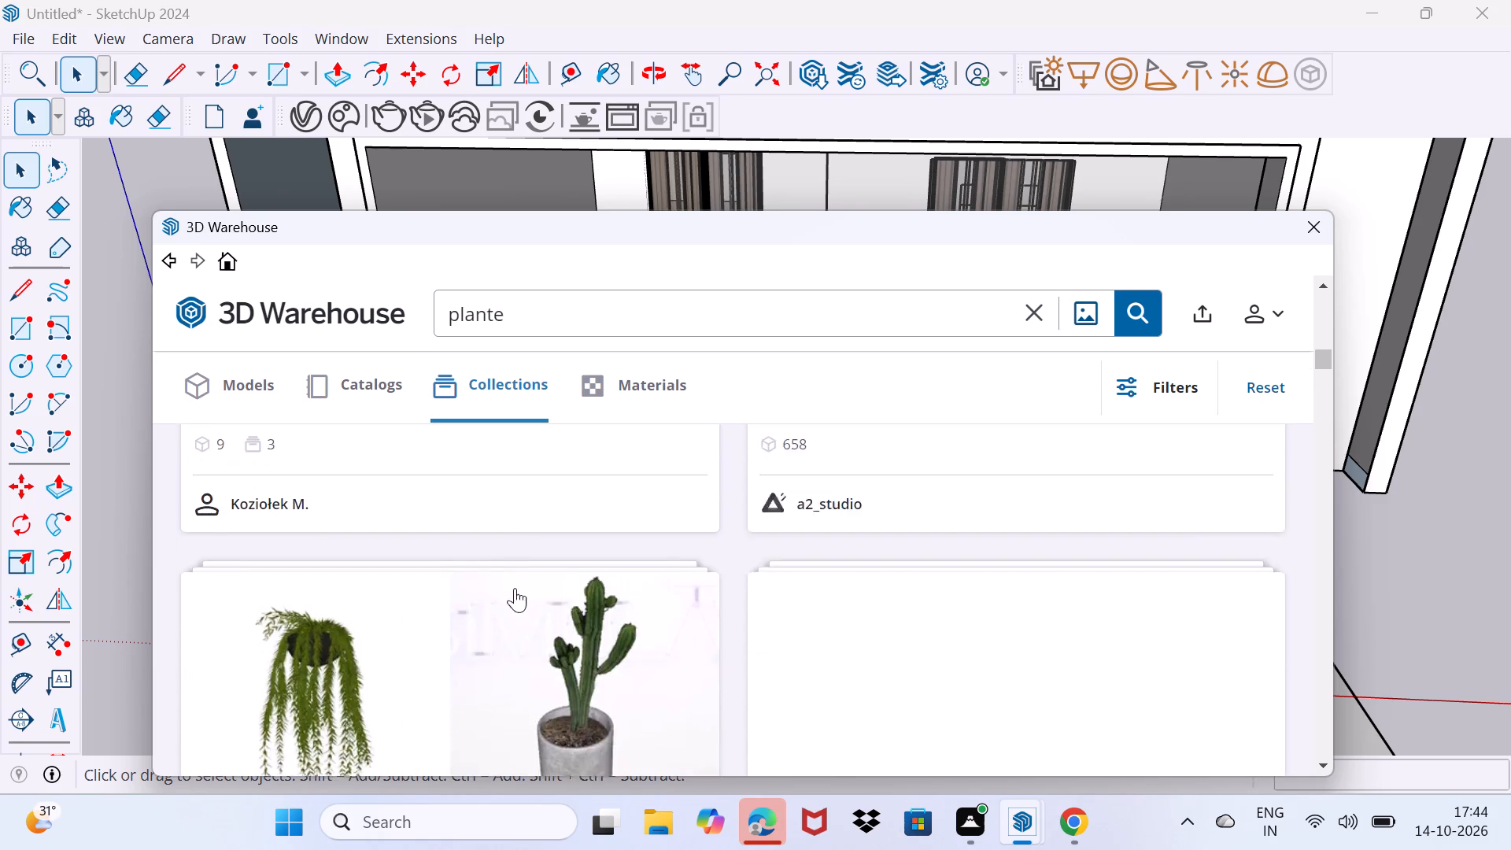
scroll(515, 588, "up", 2)
middle_click_drag(515, 588, 515, 613)
scroll(515, 610, "down", 1)
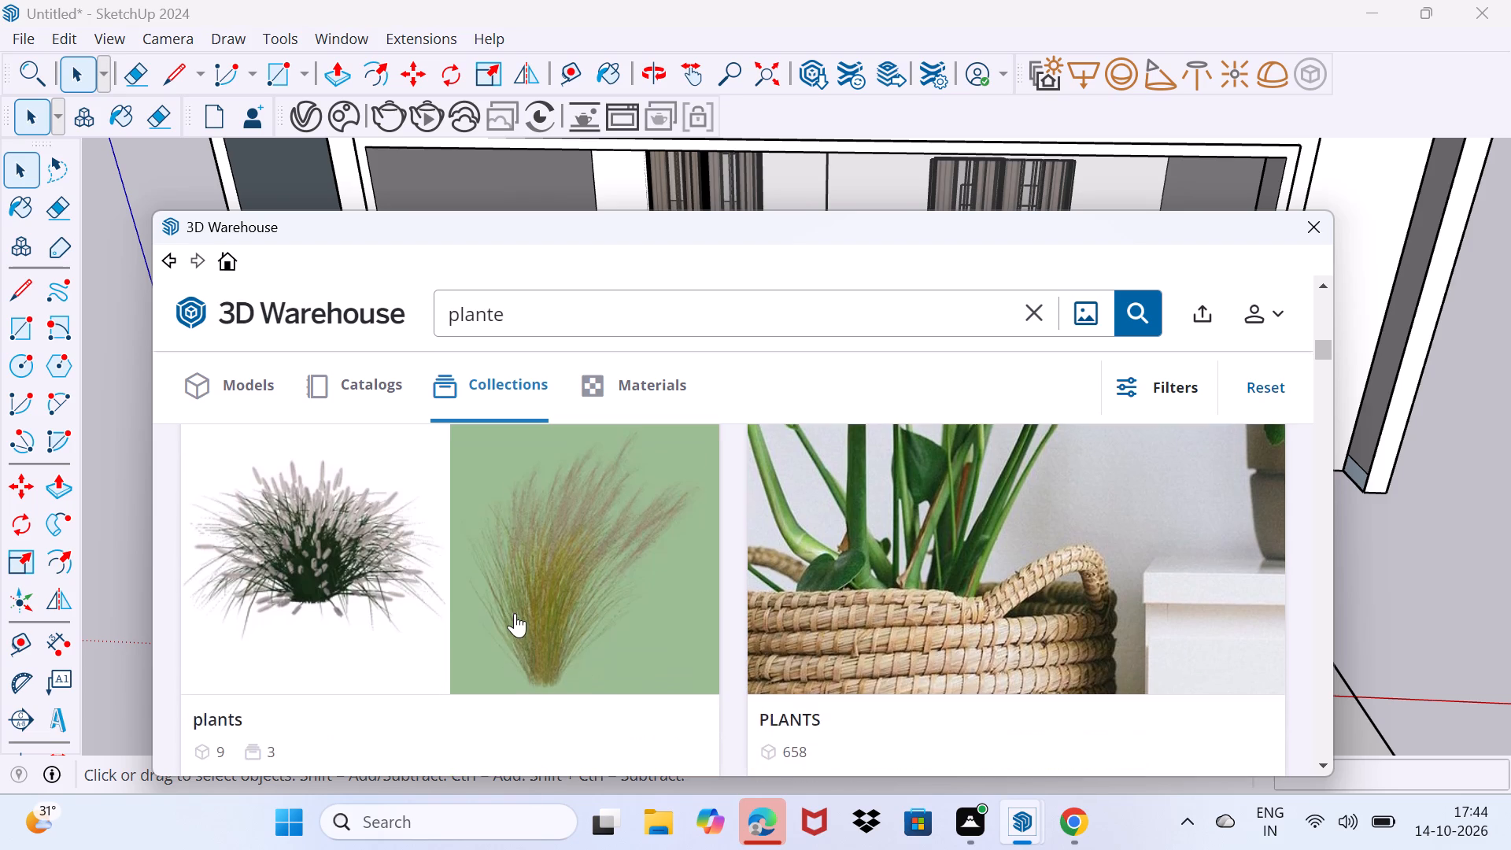
middle_click_drag(515, 613, 485, 635)
scroll(515, 628, "down", 2)
scroll(485, 635, "up", 1)
middle_click(482, 623)
scroll(482, 623, "down", 1)
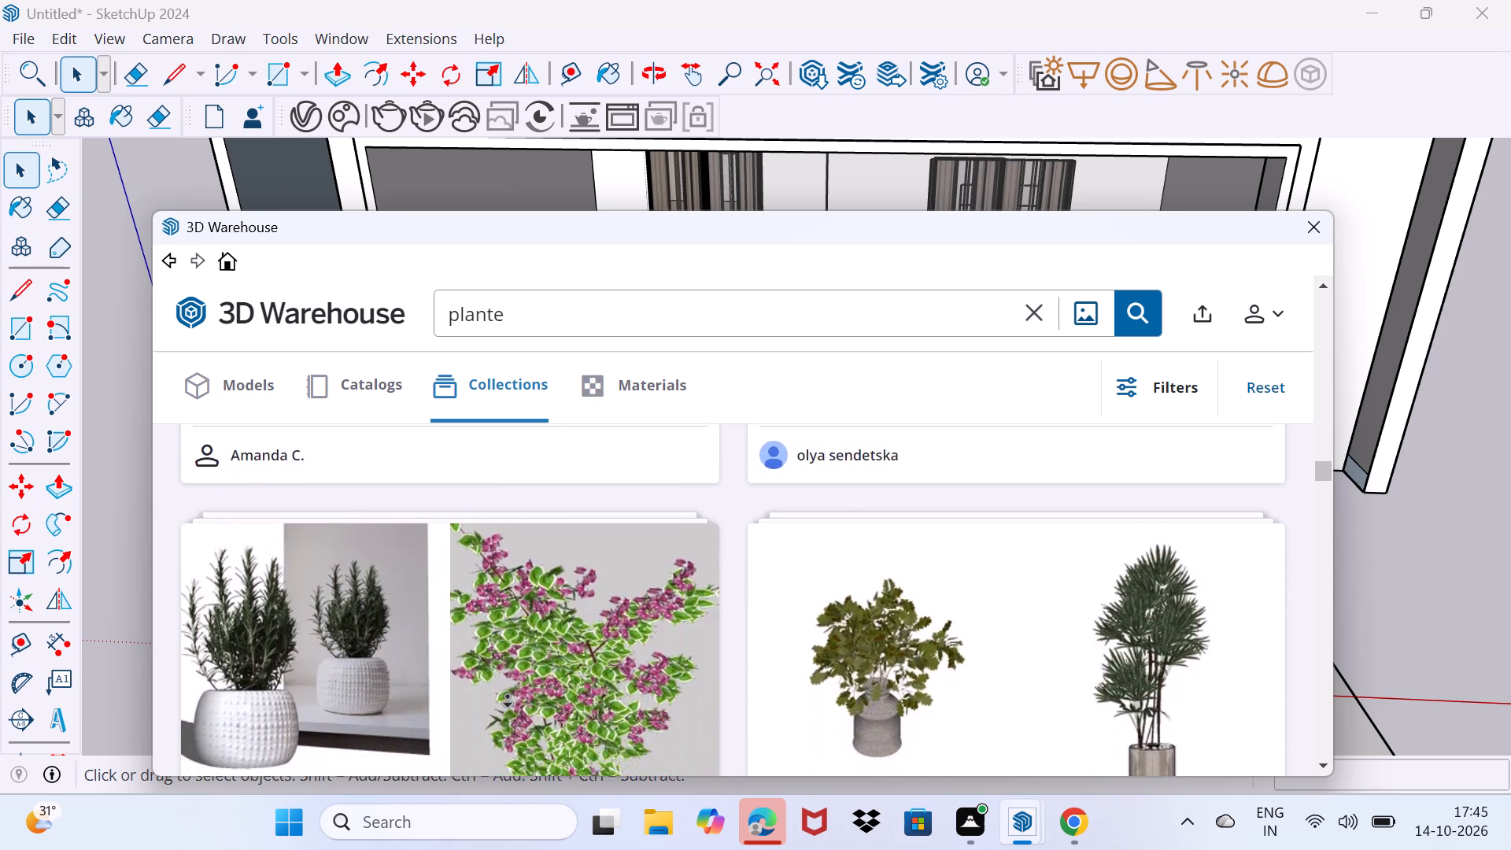
left_click(508, 697)
scroll(515, 644, "up", 13)
scroll(519, 645, "up", 8)
scroll(526, 644, "down", 7)
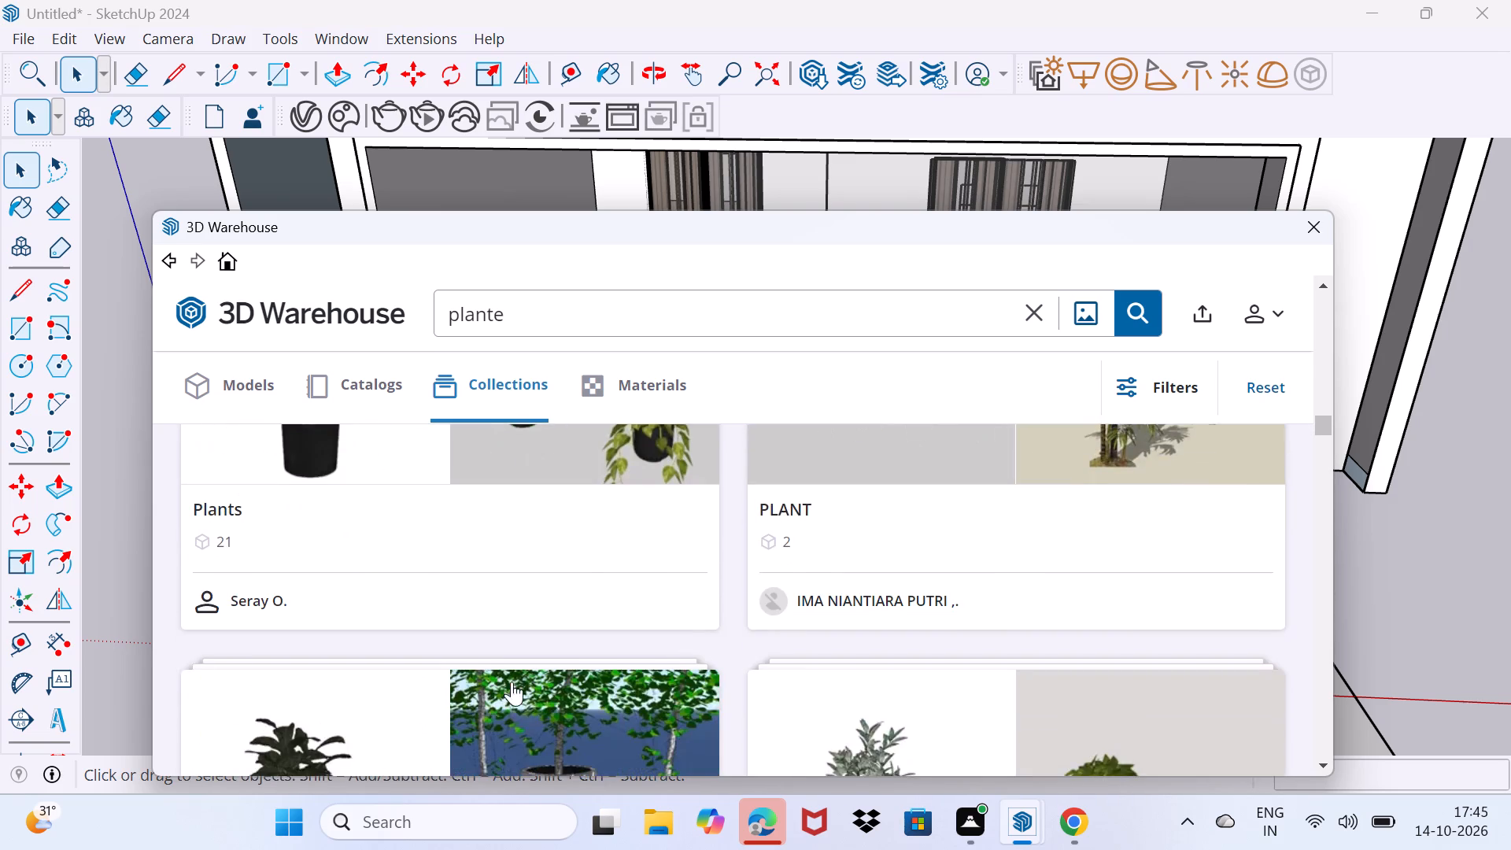
scroll(567, 662, "up", 2)
scroll(567, 662, "down", 9)
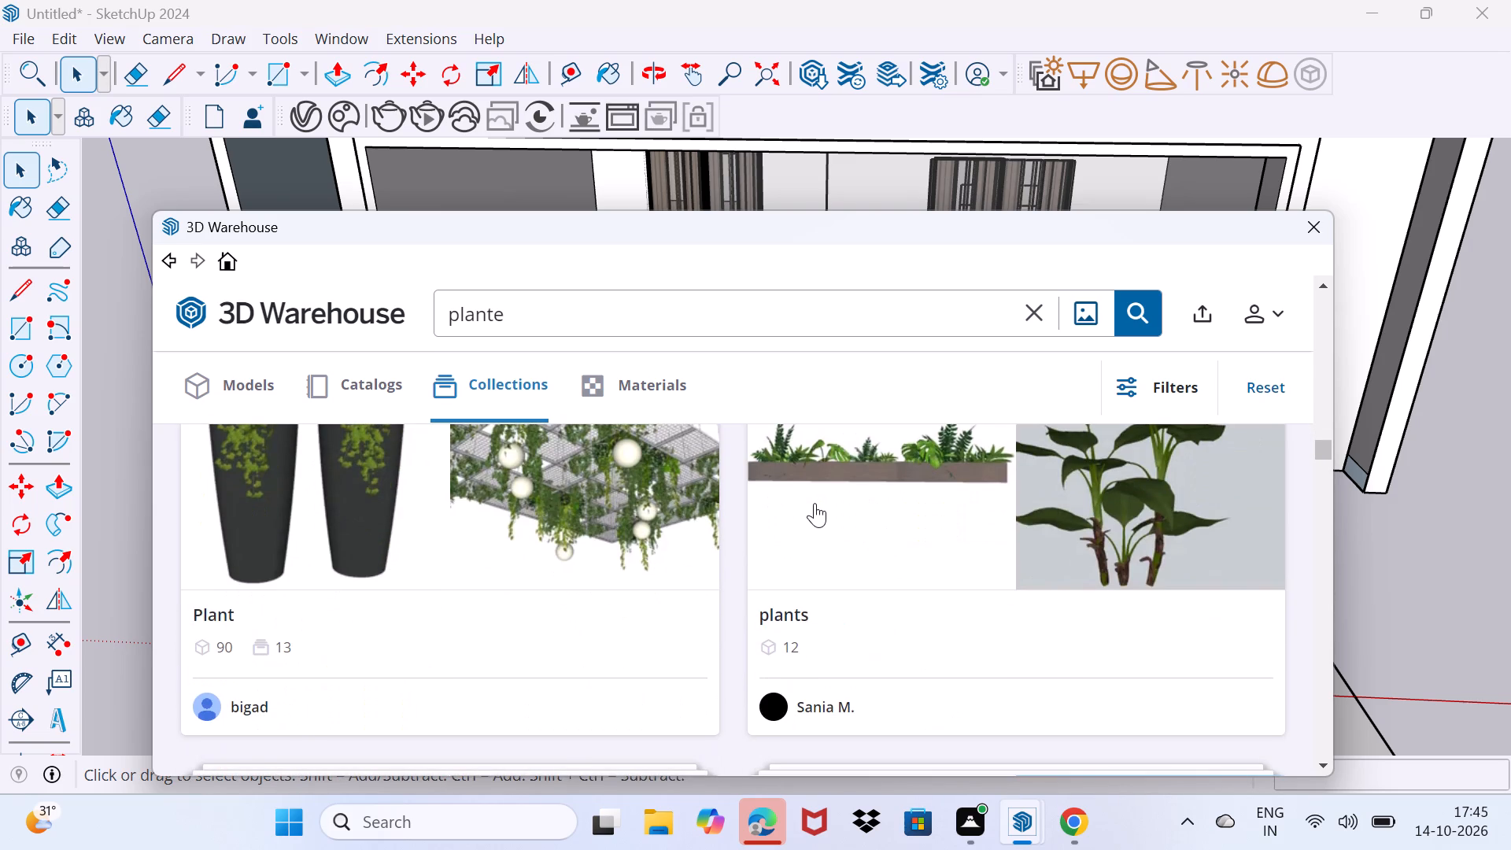
Open the plants collection showing a long planter box and load its CLONE Series - Planter directly into the model.
left_click(815, 503)
scroll(582, 555, "down", 2)
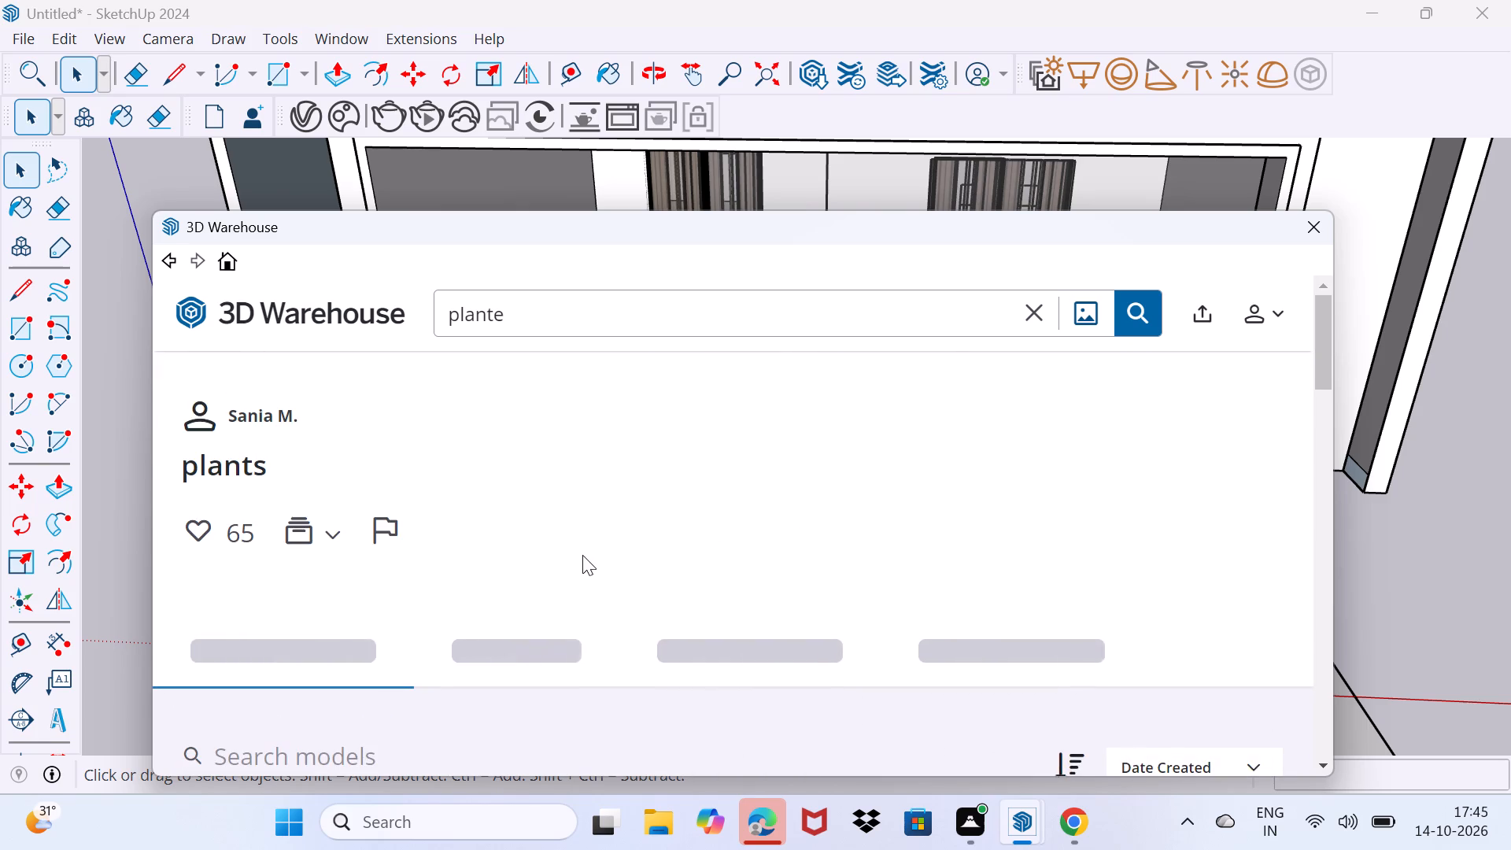
scroll(582, 555, "down", 4)
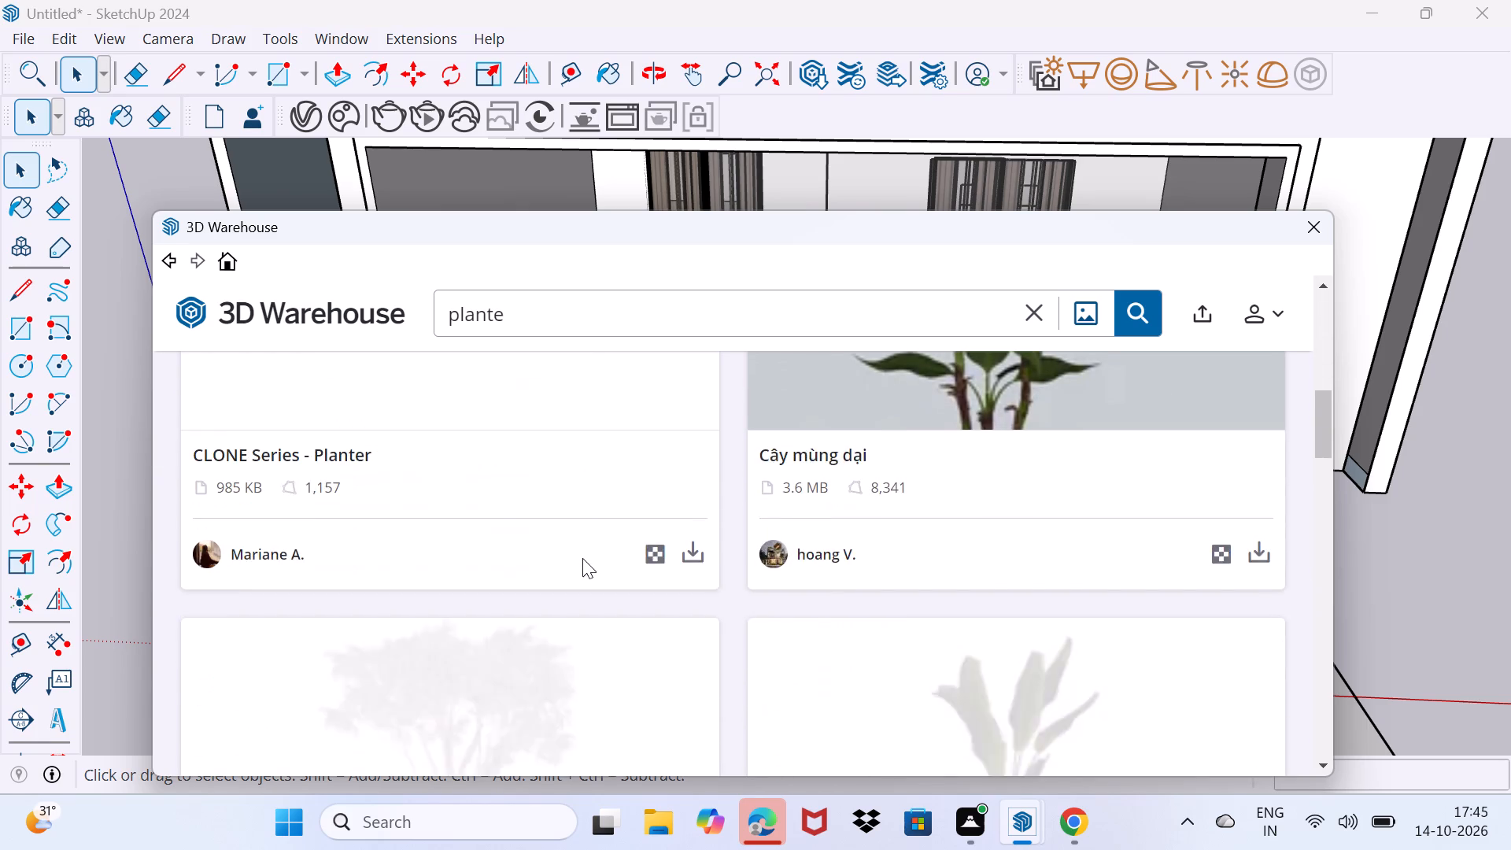
scroll(582, 558, "up", 1)
scroll(703, 611, "down", 2)
scroll(703, 611, "up", 1)
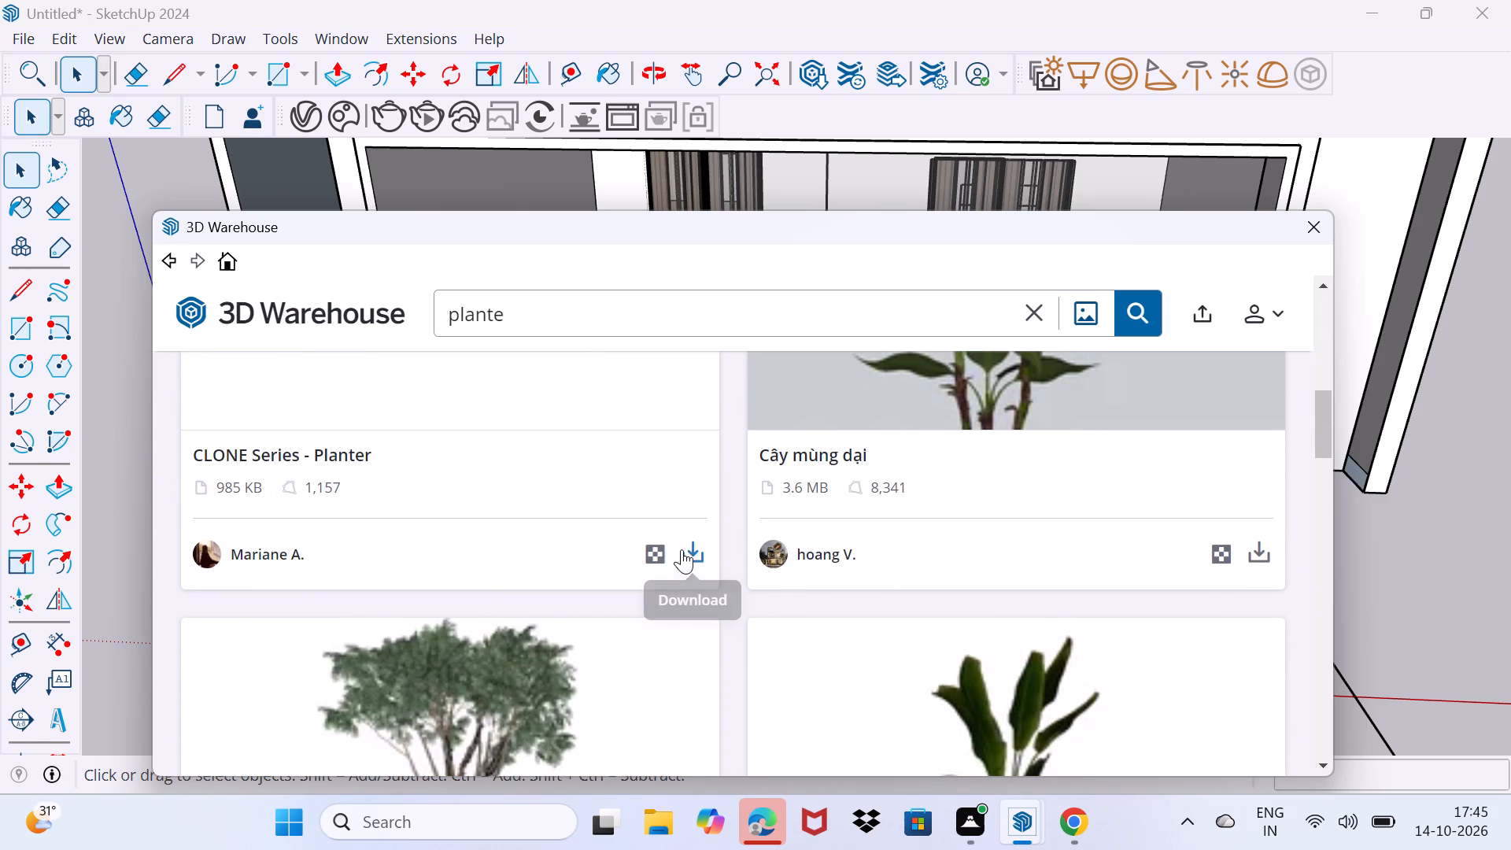
left_click(691, 549)
left_click(659, 526)
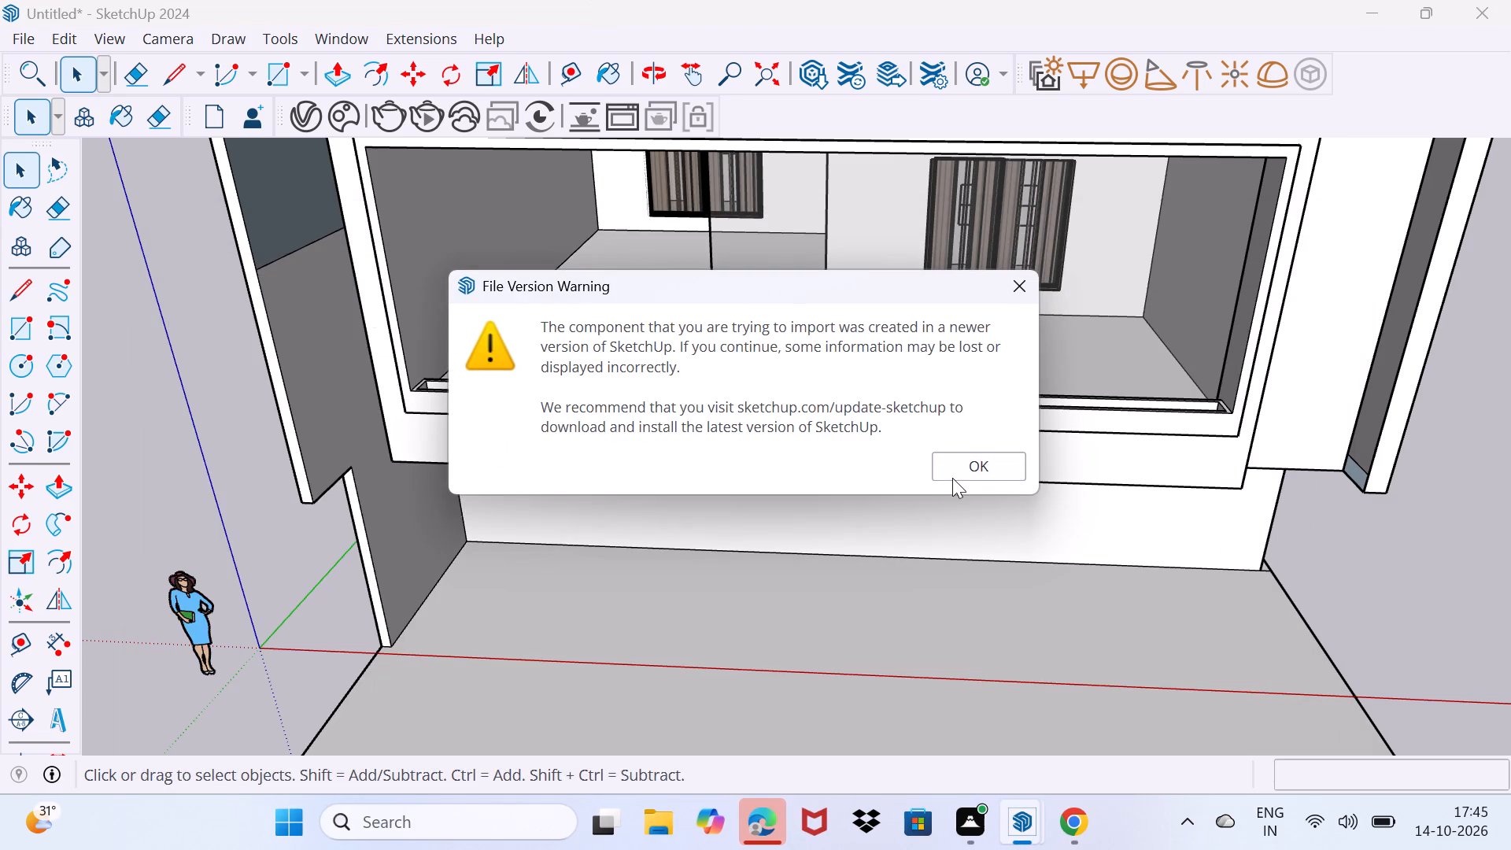
left_click(952, 479)
left_click(973, 475)
Place the planter component in the raised trough of the front opening, close to the end by the dark side wall.
scroll(1066, 398, "up", 5)
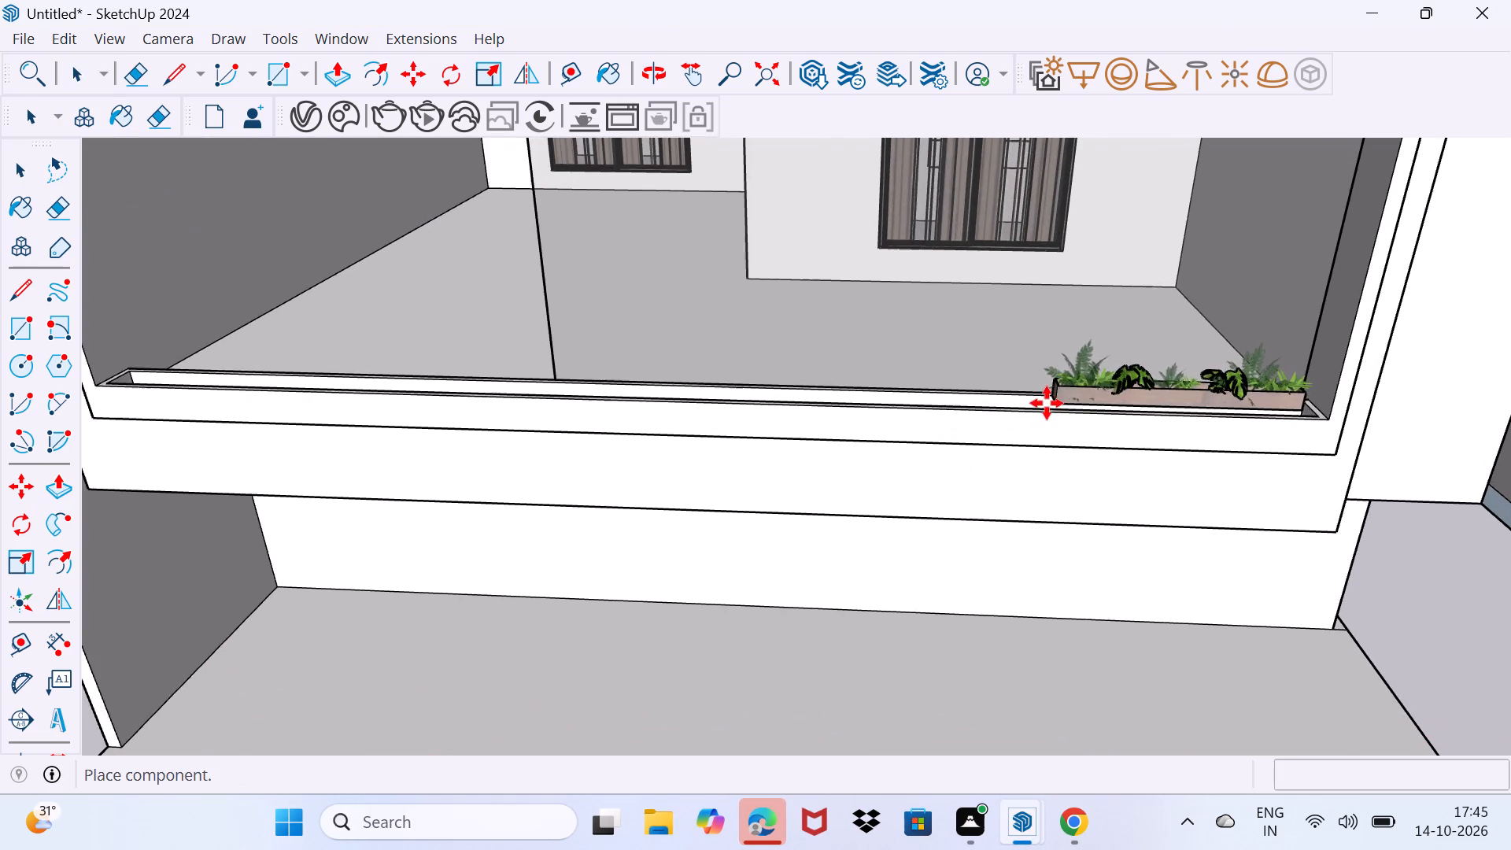
scroll(1049, 404, "up", 7)
middle_click_drag(1049, 404, 1038, 460)
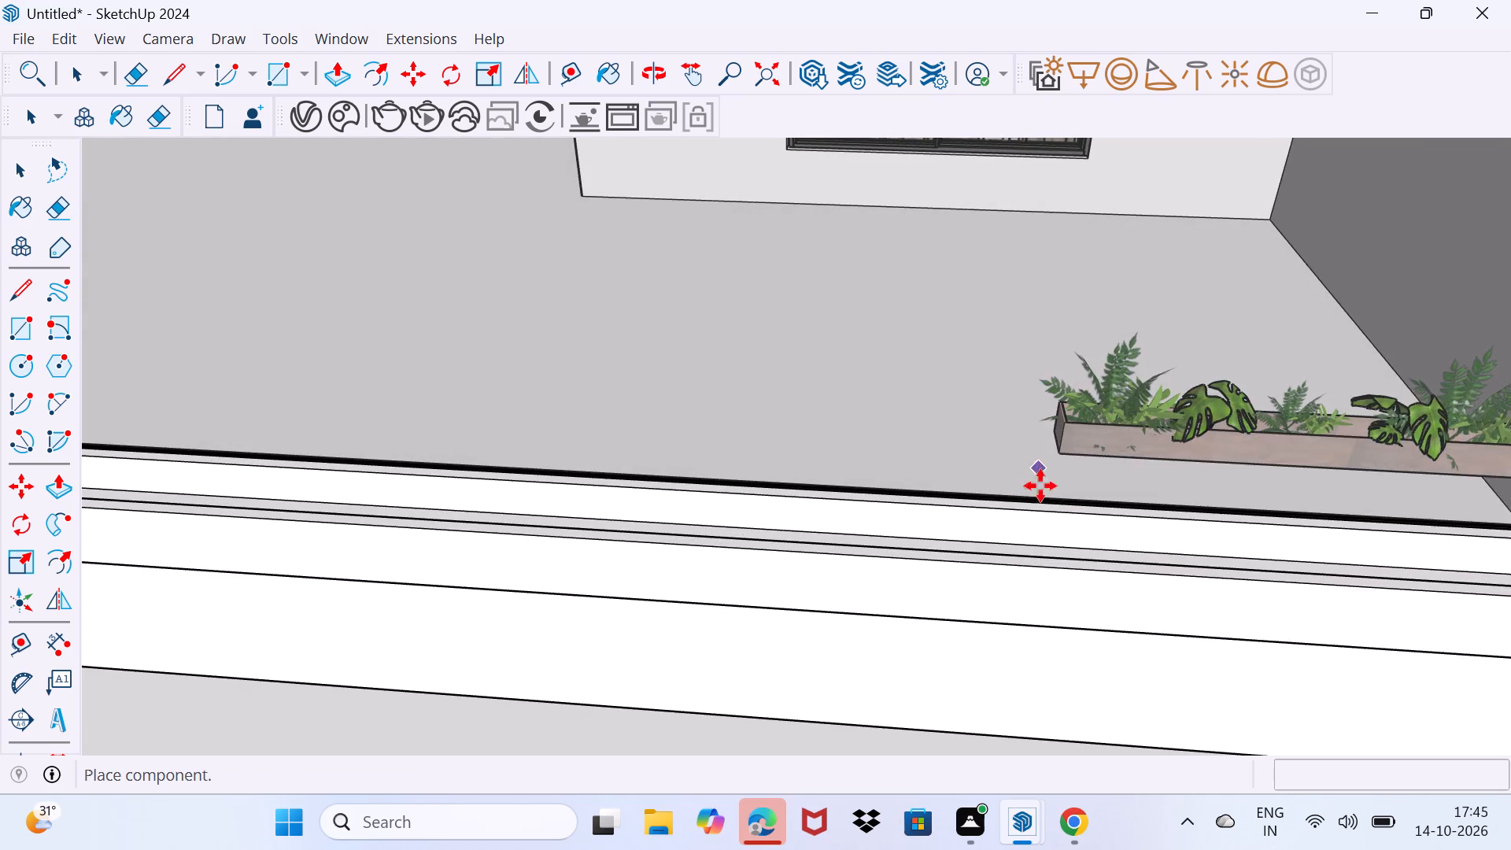
scroll(1049, 579, "up", 2)
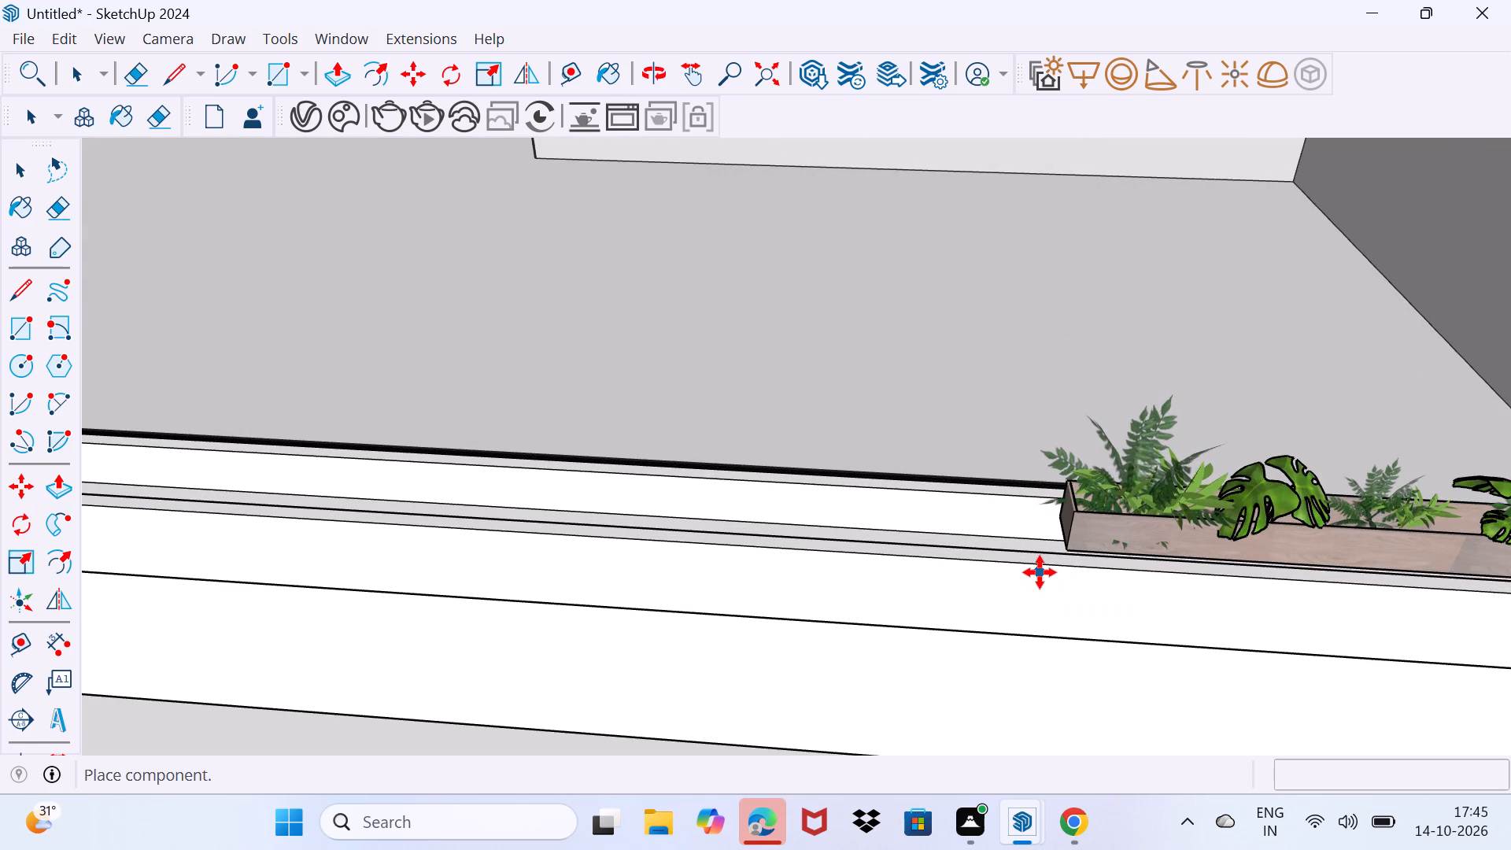
left_click(1040, 572)
Move the planter about 13/16" along the trough, away from the side wall.
middle_click_drag(1154, 577, 968, 509)
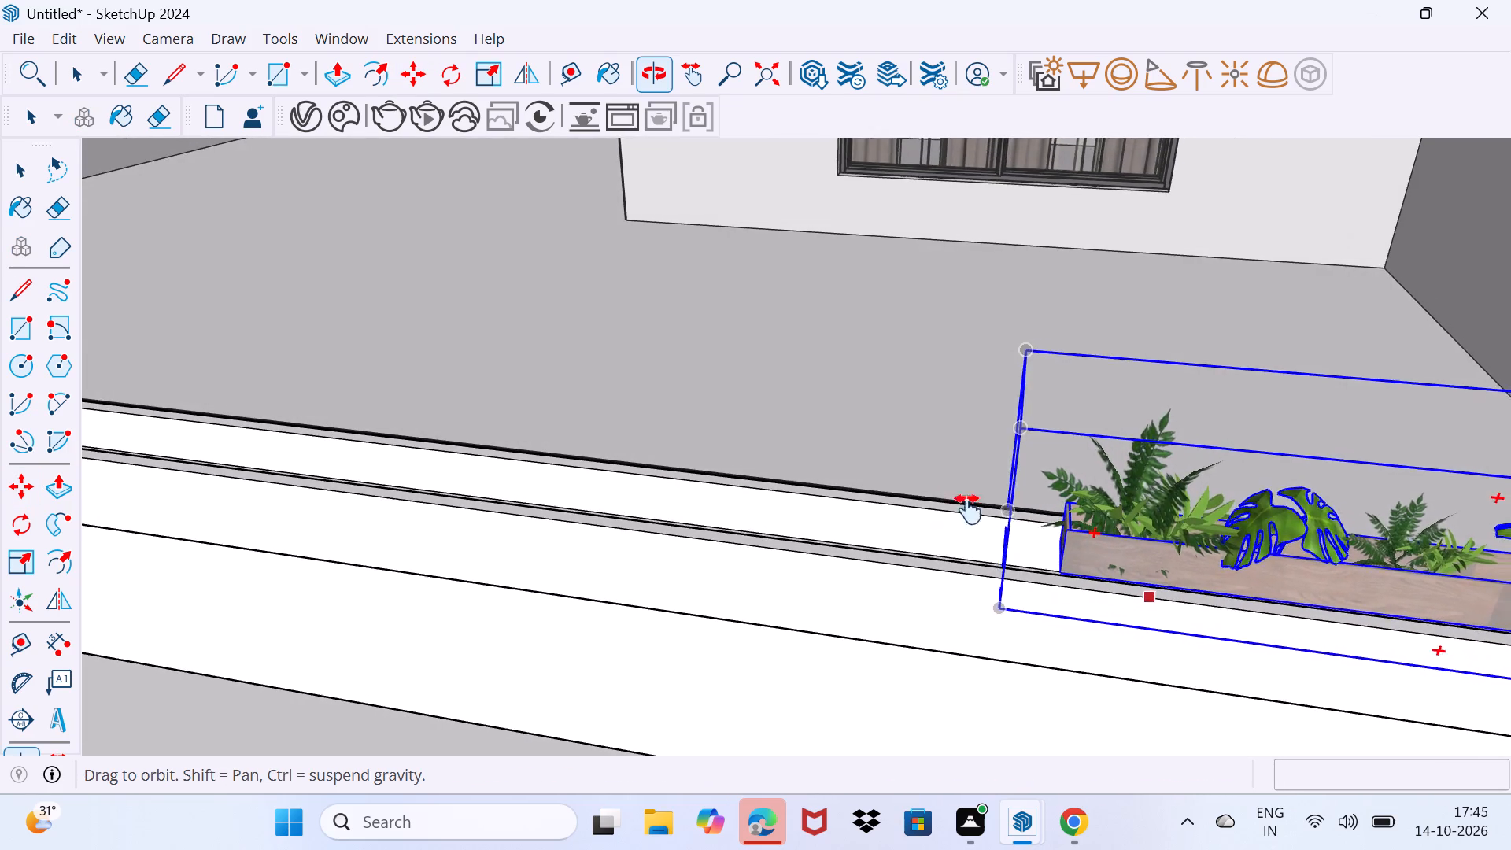
middle_click_drag(968, 509, 436, 432)
scroll(1049, 674, "up", 3)
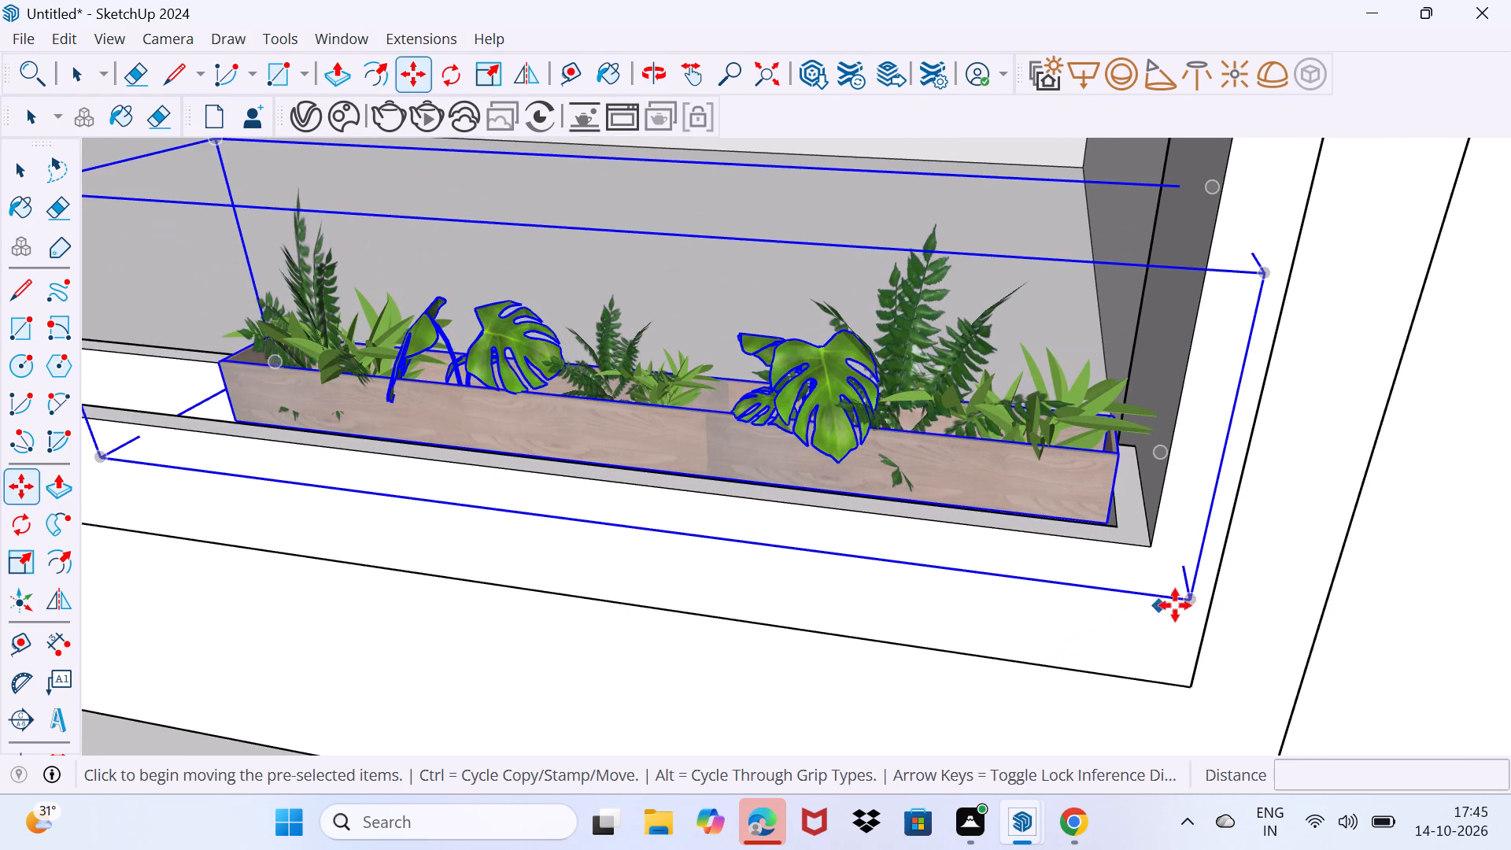
left_click(1188, 598)
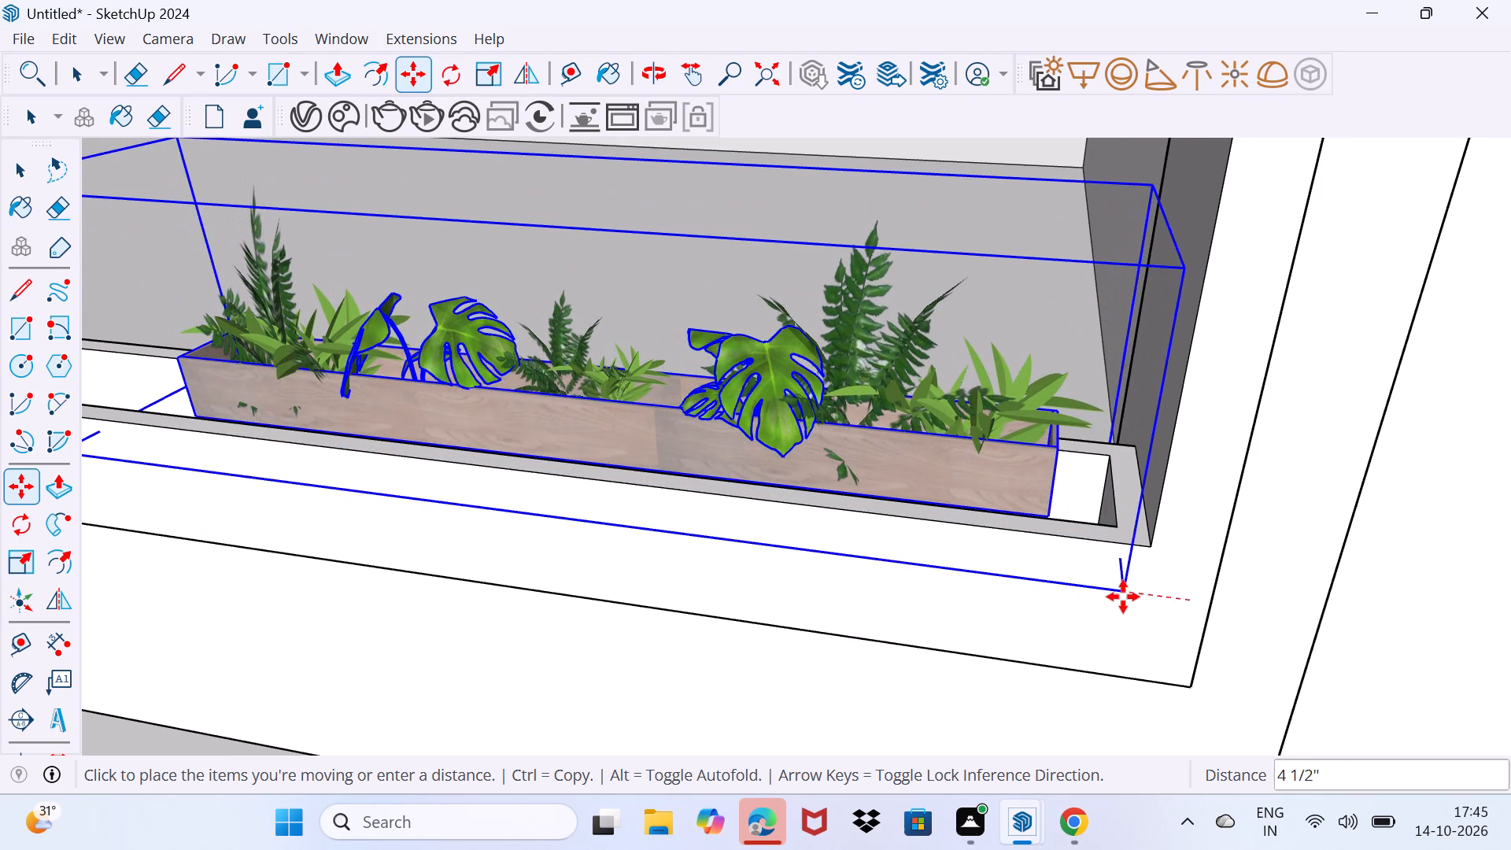
left_click(1176, 590)
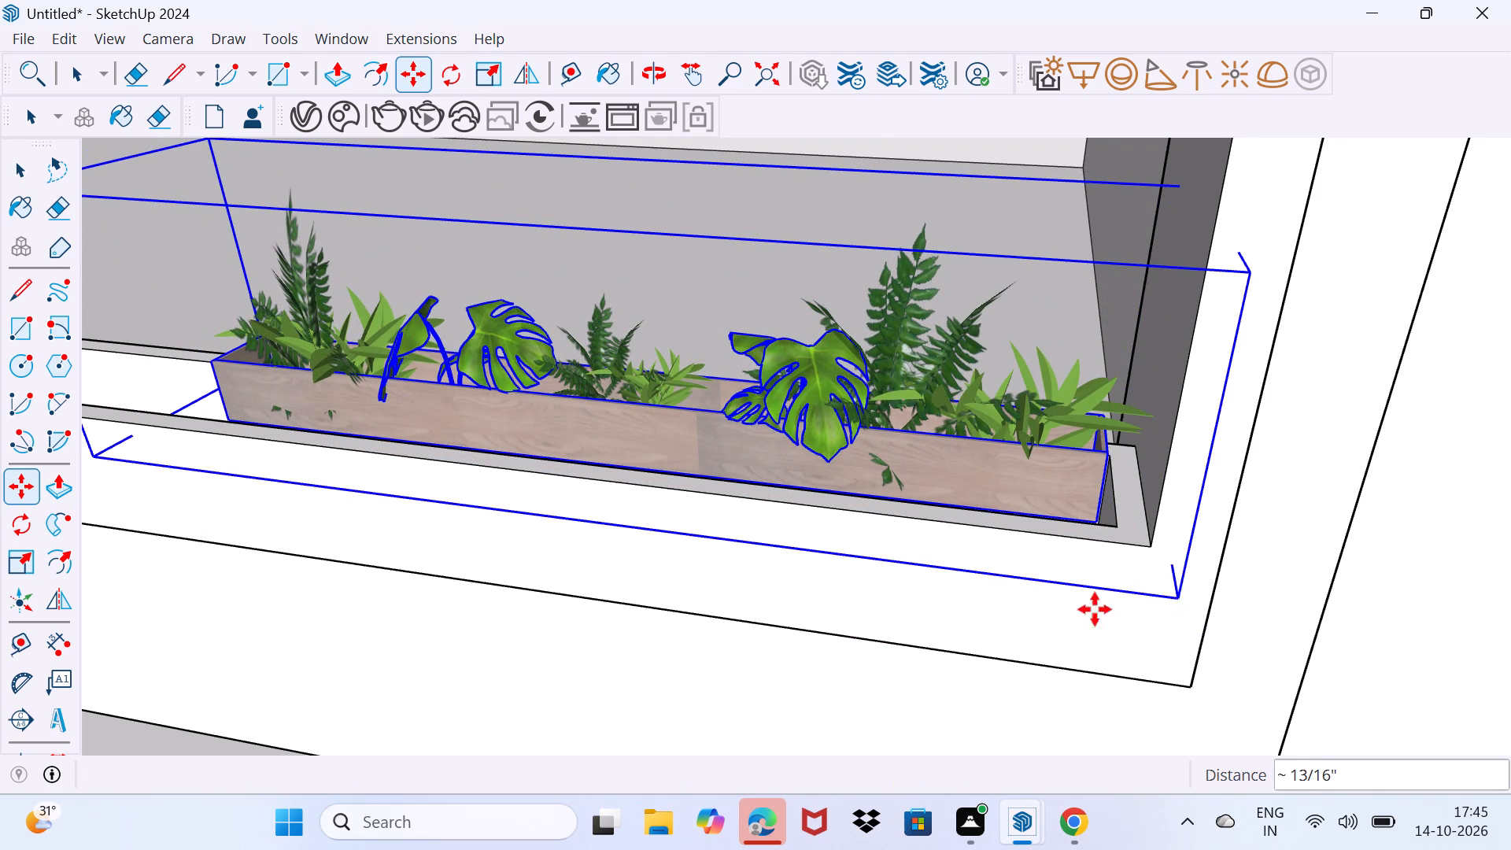
Move the planter about 1' 1 1/4" along the trough, away from the side wall, keeping its box over the channel.
middle_click_drag(750, 659, 1136, 517)
scroll(915, 597, "down", 4)
middle_click_drag(763, 650, 1035, 626)
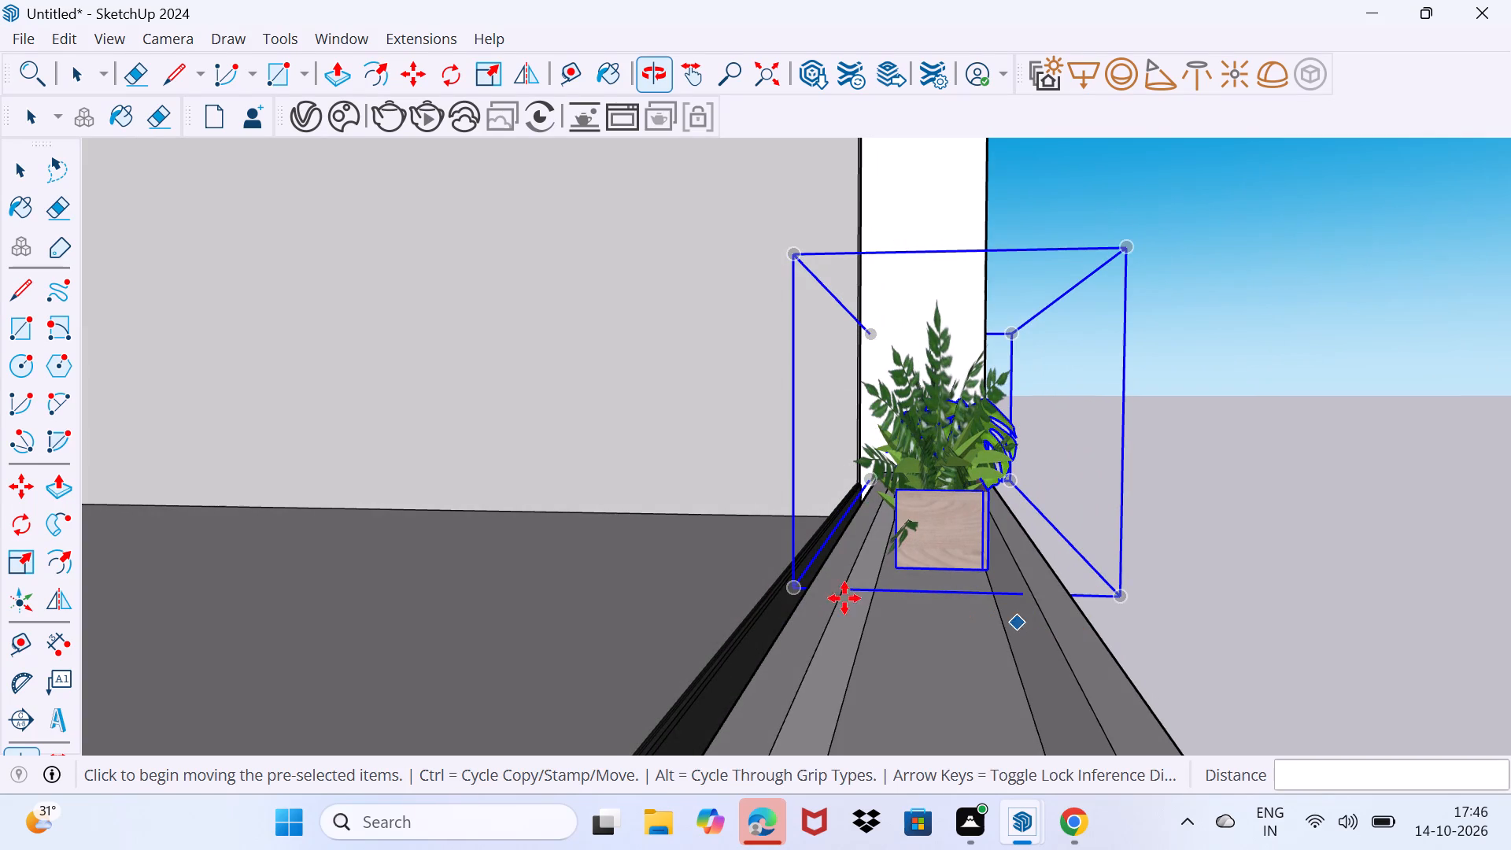
left_click(796, 589)
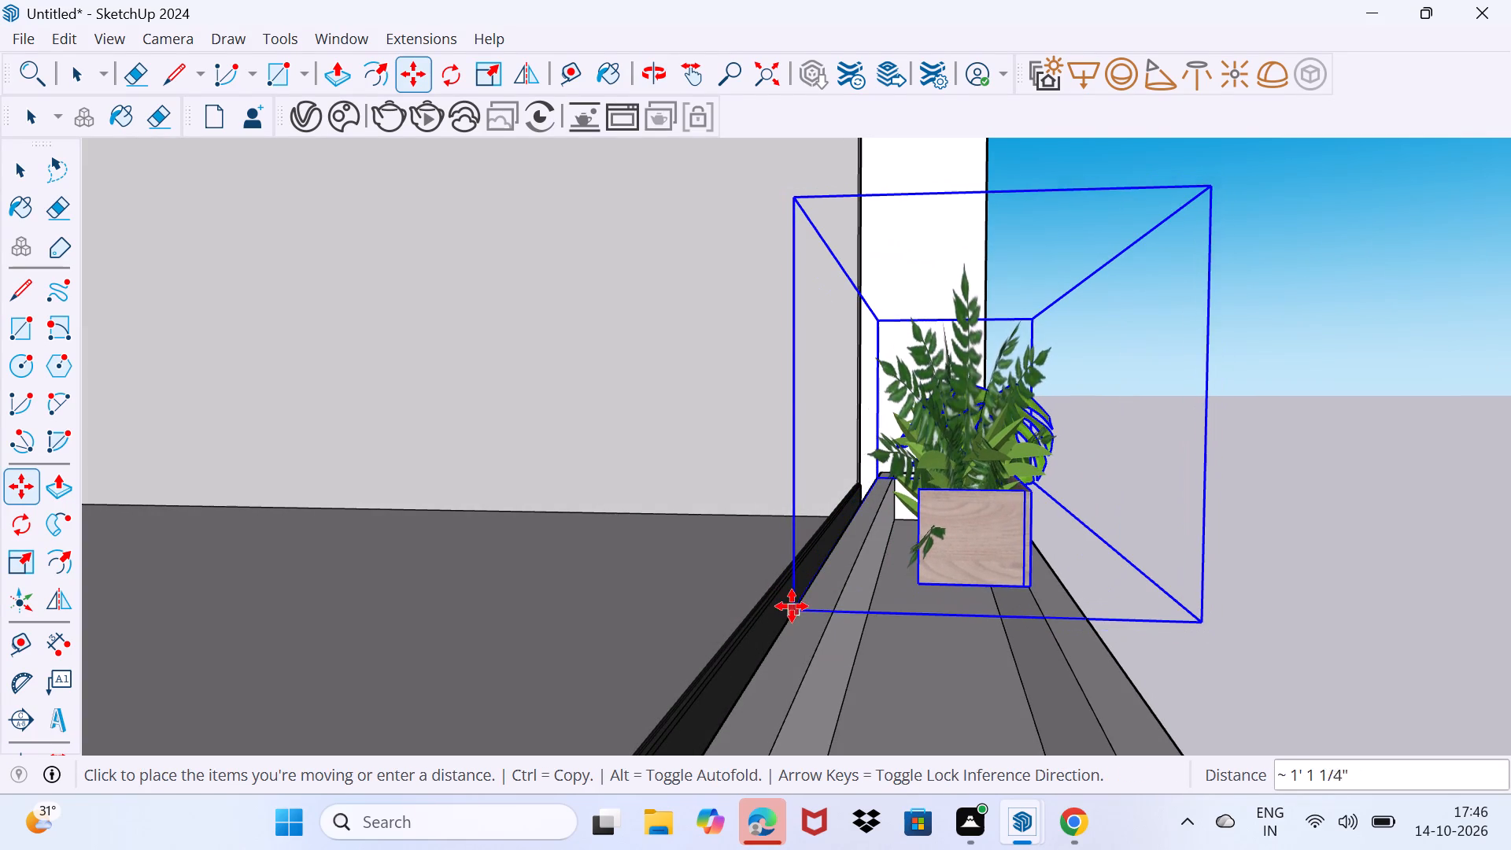
left_click(792, 606)
left_click_drag(956, 619, 949, 658)
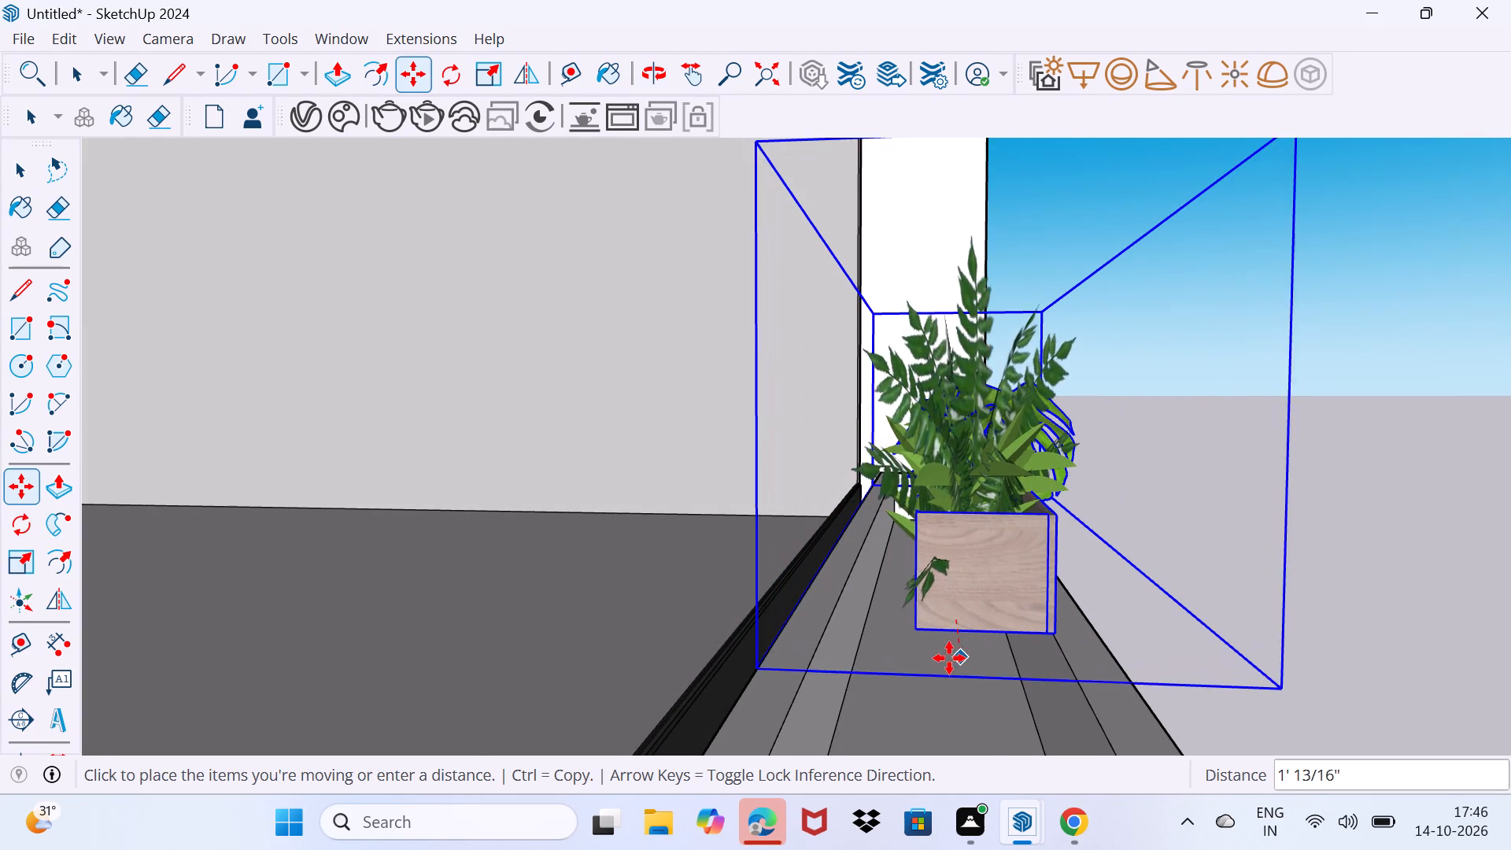
left_click_drag(949, 658, 944, 633)
Lower the planter about 7 3/8" vertically so its box sinks into the trough.
left_click_drag(792, 195, 792, 196)
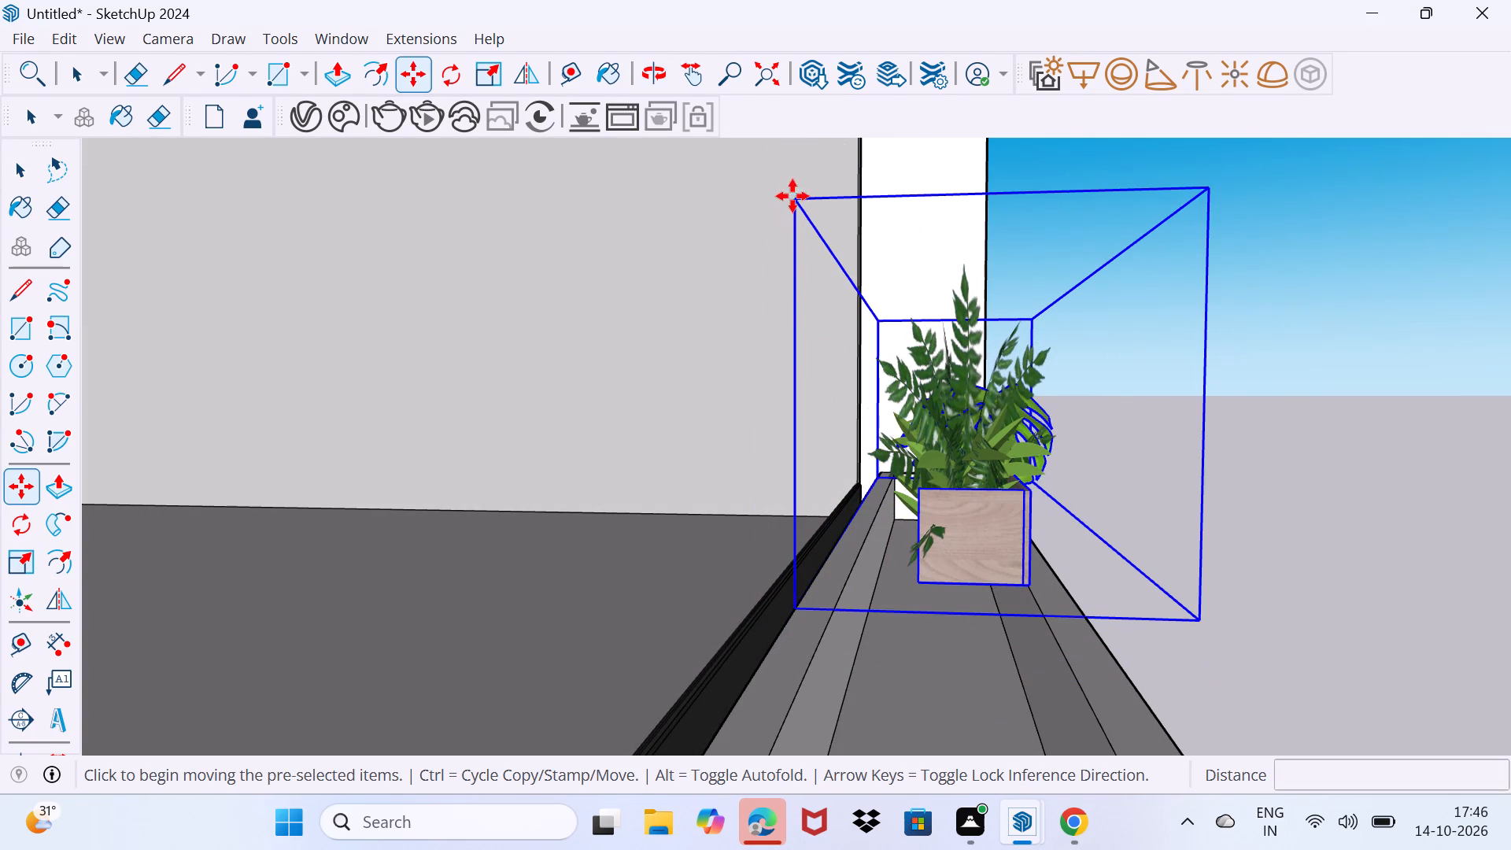
left_click_drag(792, 196, 797, 353)
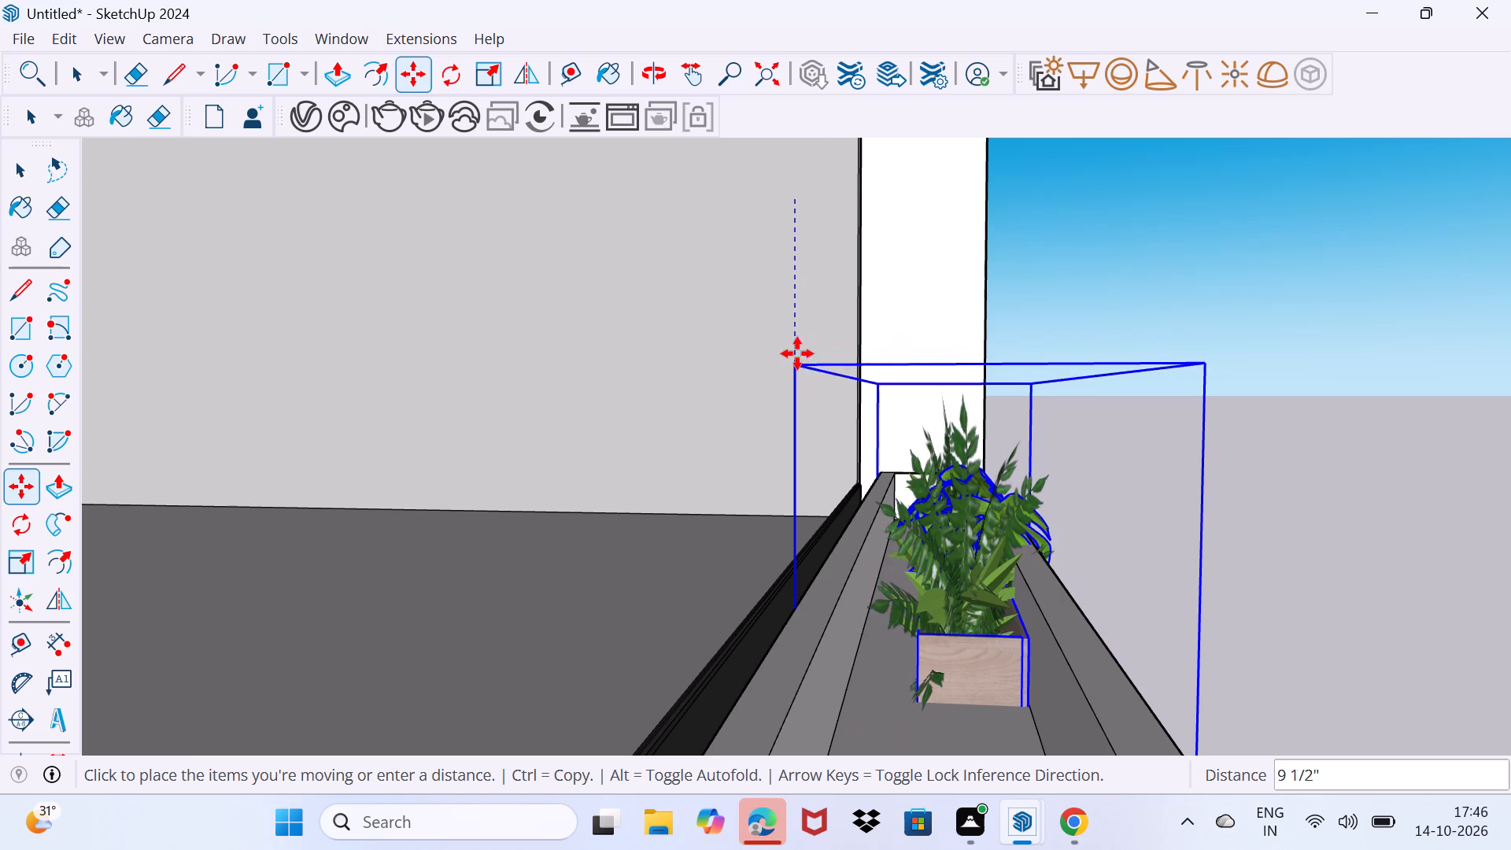
left_click_drag(797, 353, 796, 328)
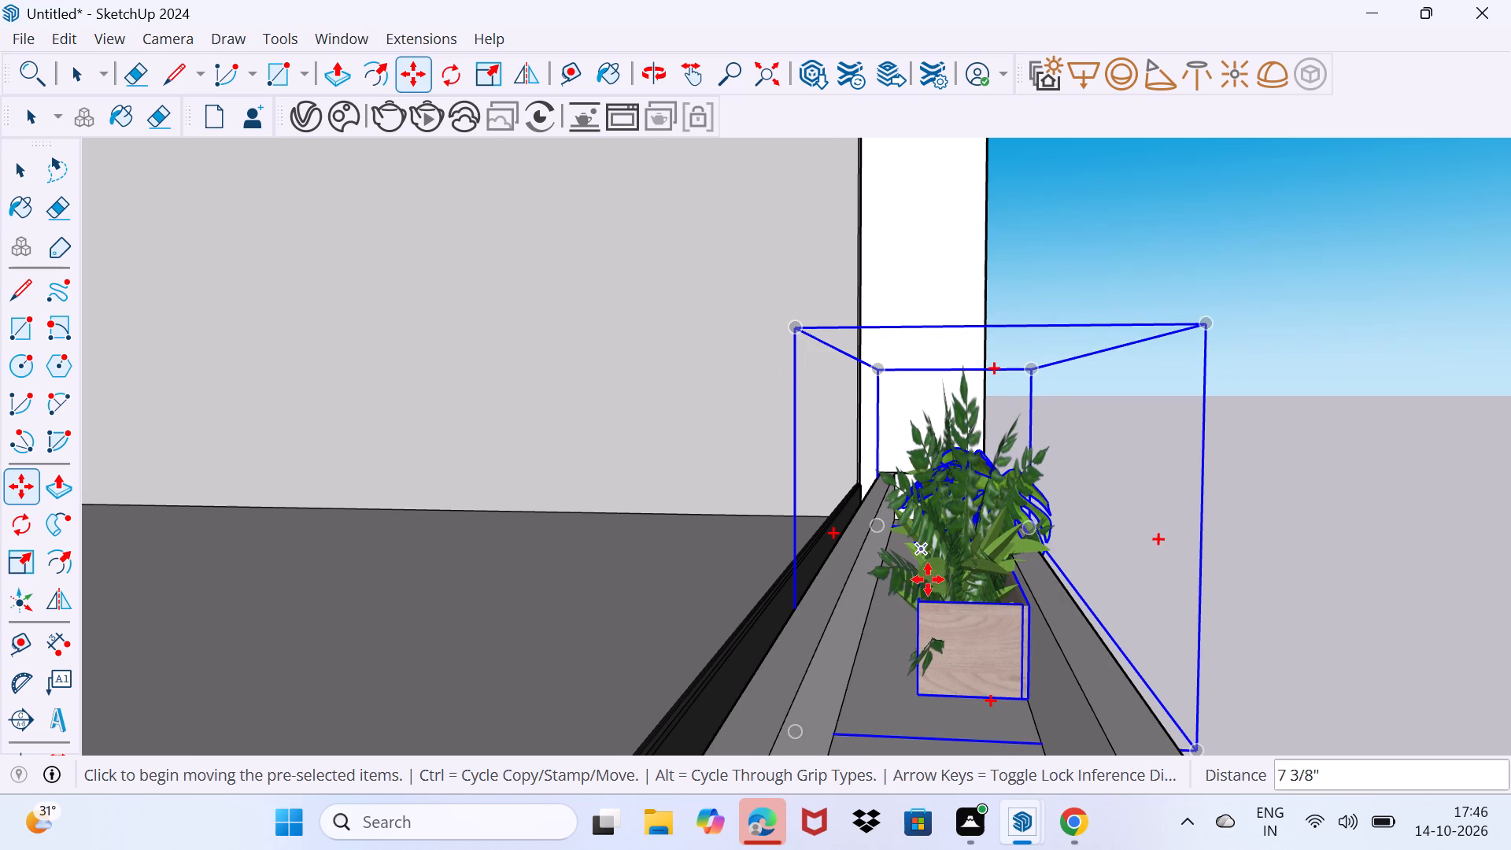
Move the sunken planter about 1' 5 3/16" along the trough towards the side wall at its end.
middle_click_drag(929, 580, 519, 579)
scroll(634, 587, "down", 7)
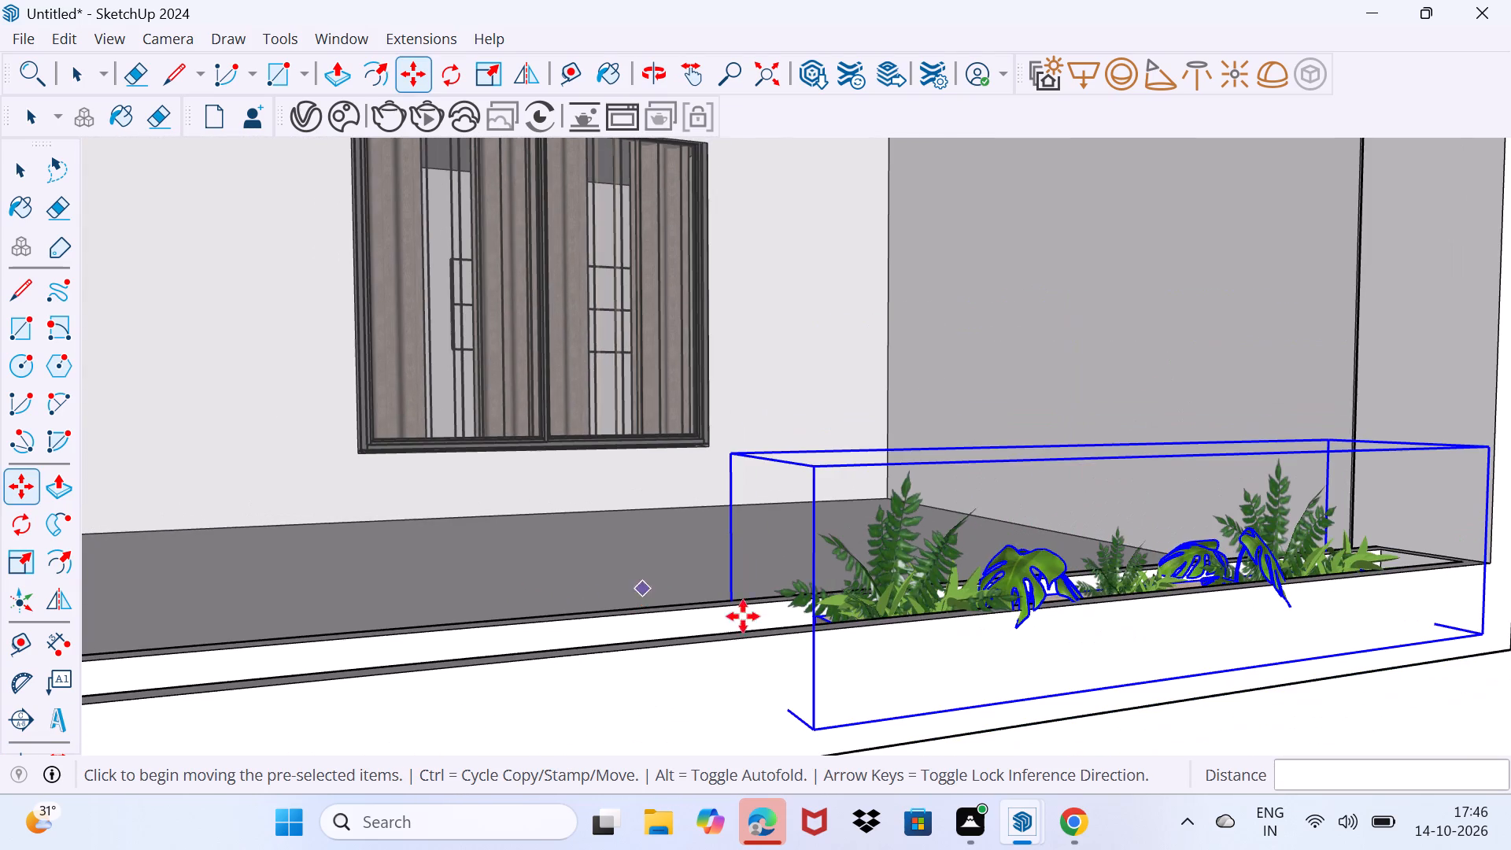
middle_click_drag(1173, 691, 683, 630)
left_click(1162, 610)
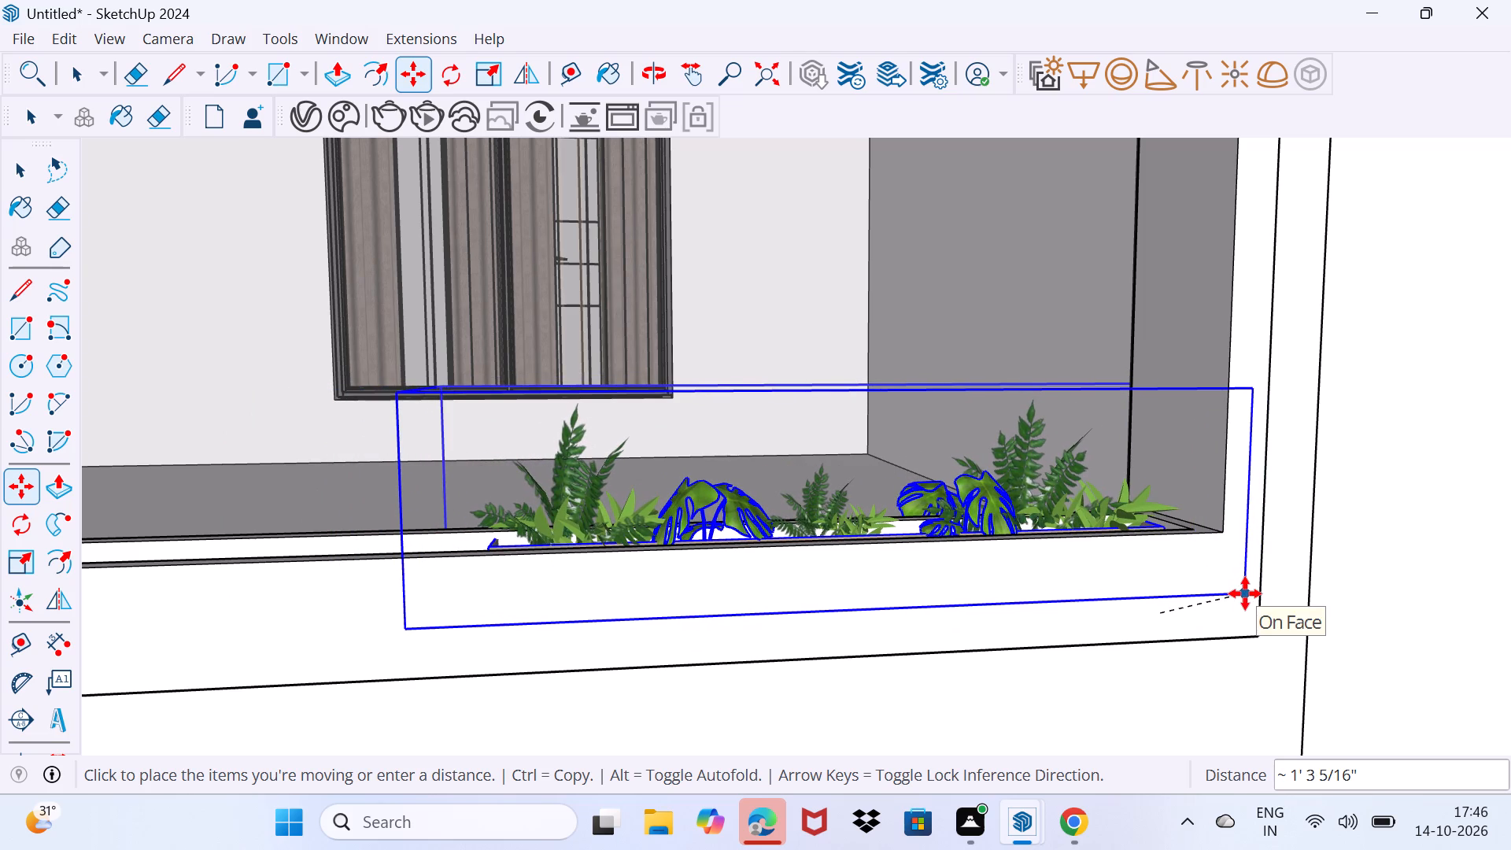
key("space")
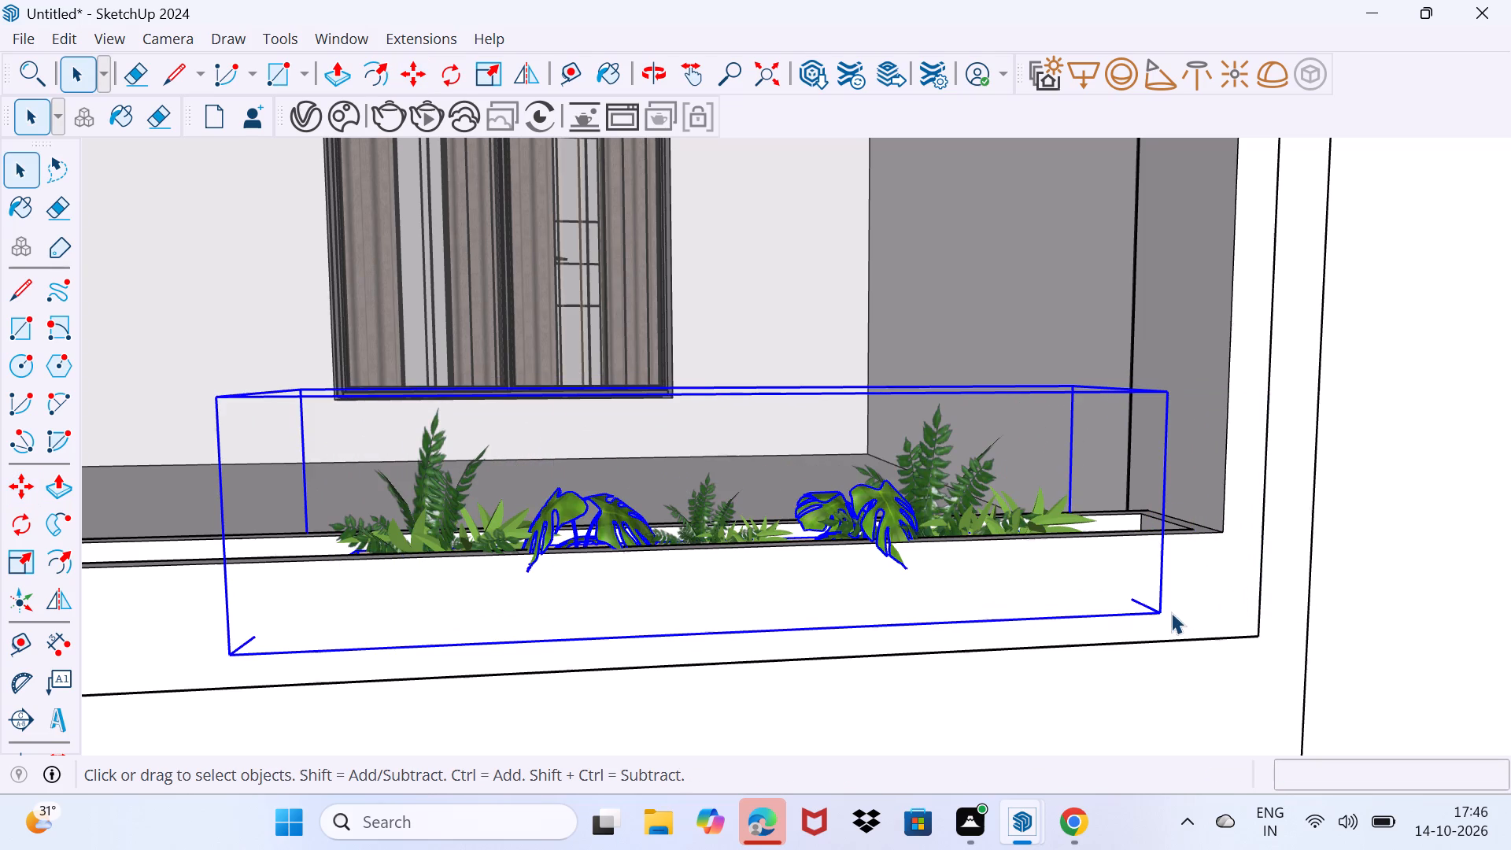
key("m")
left_click(1162, 617)
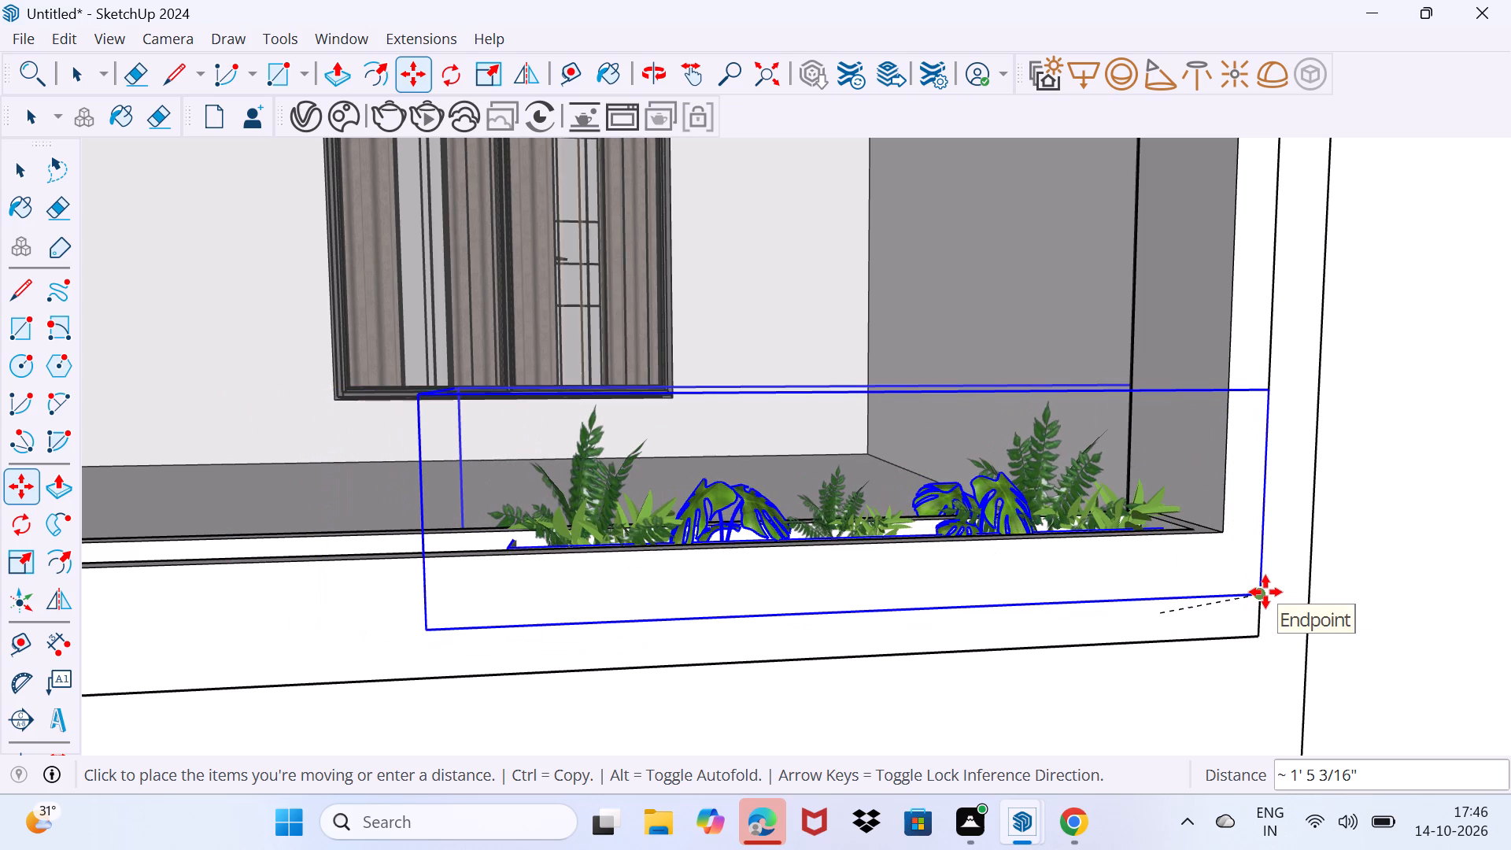
left_click(1265, 592)
key("space")
left_click_drag(1244, 597, 1242, 578)
scroll(1201, 571, "down", 2)
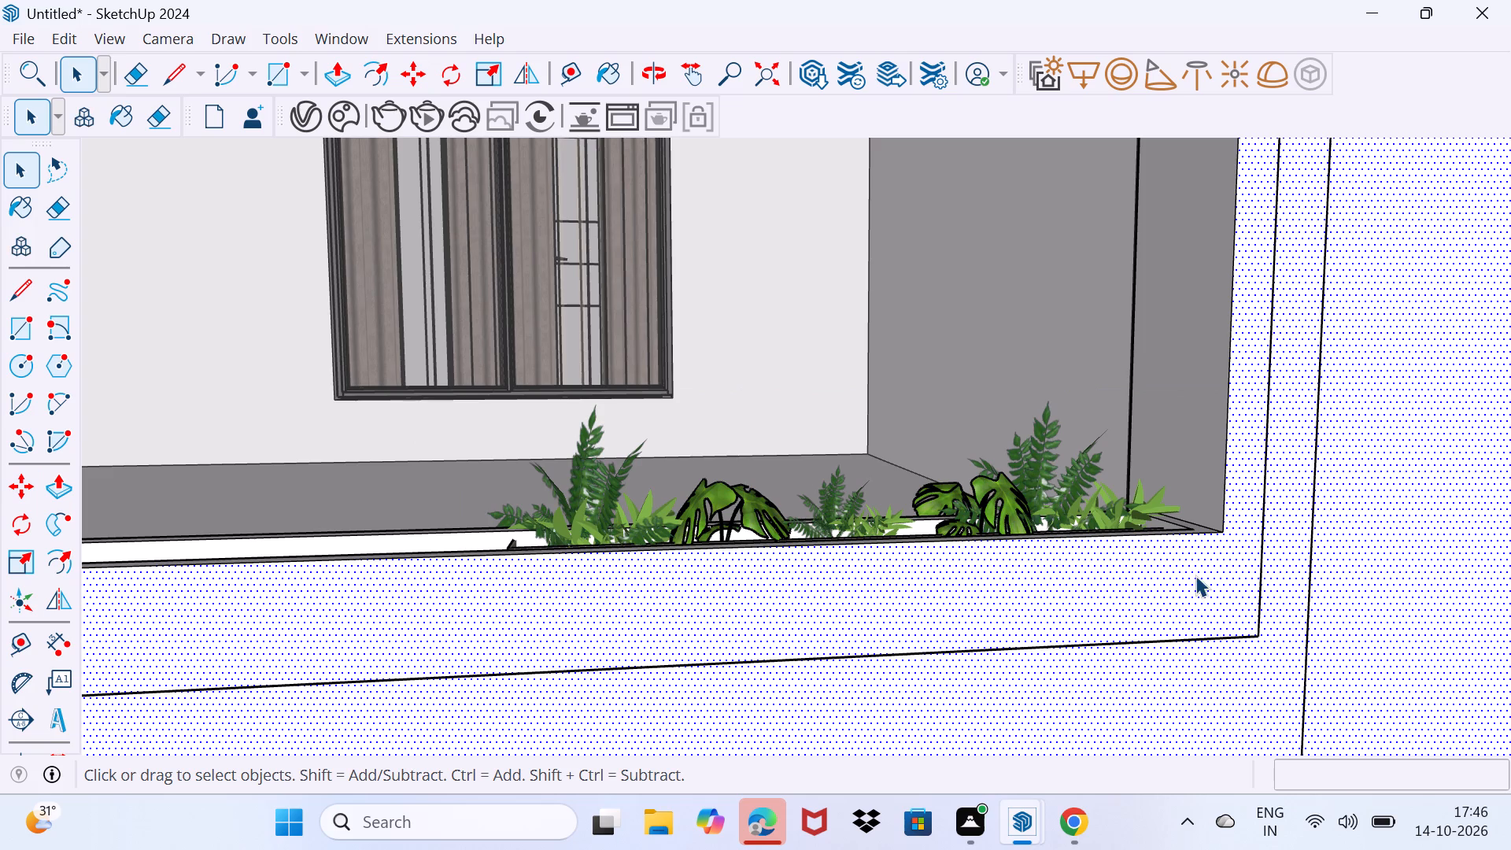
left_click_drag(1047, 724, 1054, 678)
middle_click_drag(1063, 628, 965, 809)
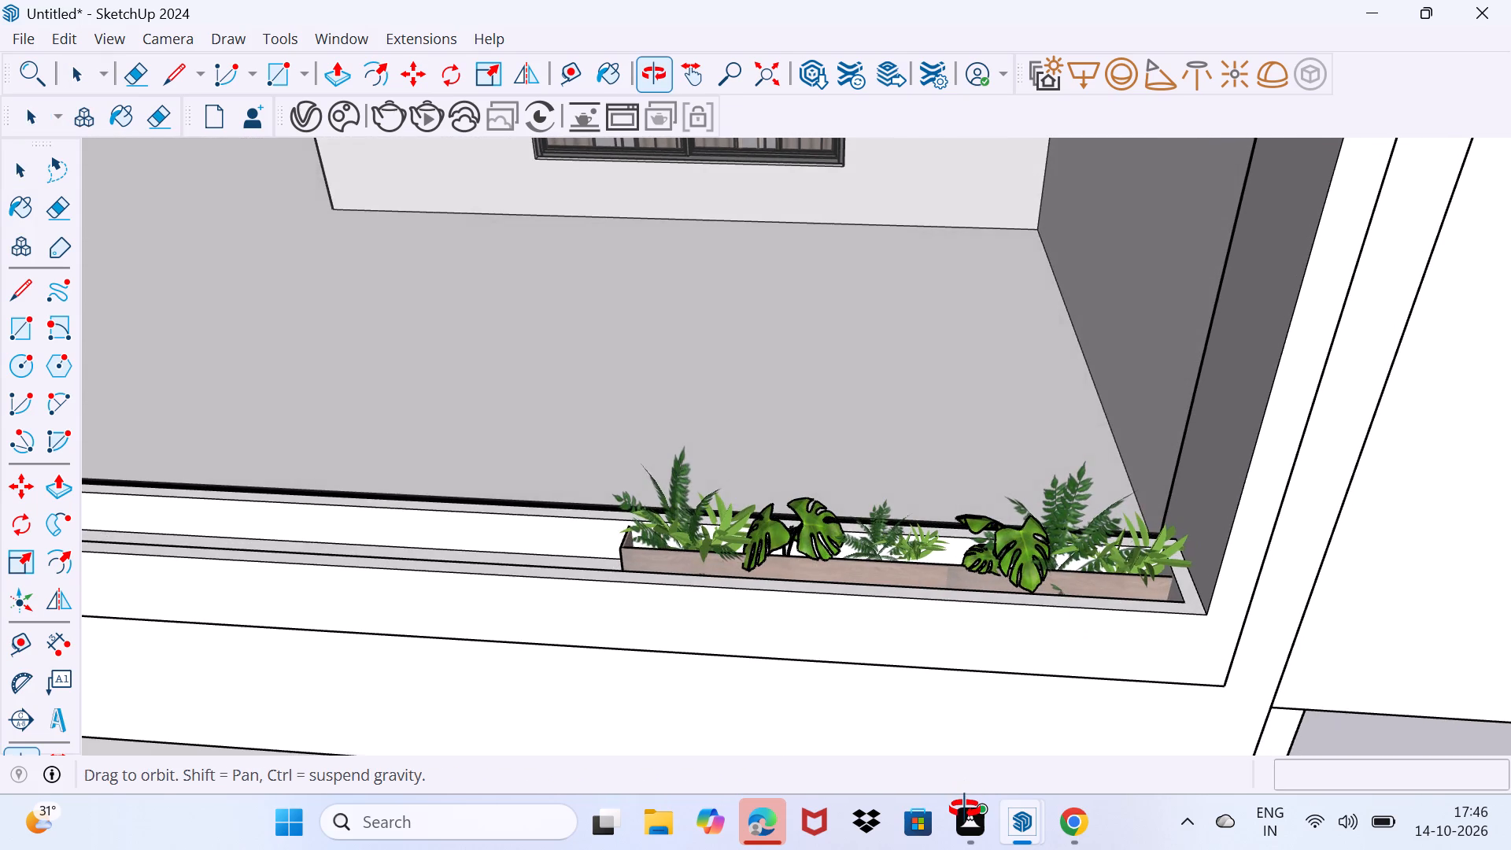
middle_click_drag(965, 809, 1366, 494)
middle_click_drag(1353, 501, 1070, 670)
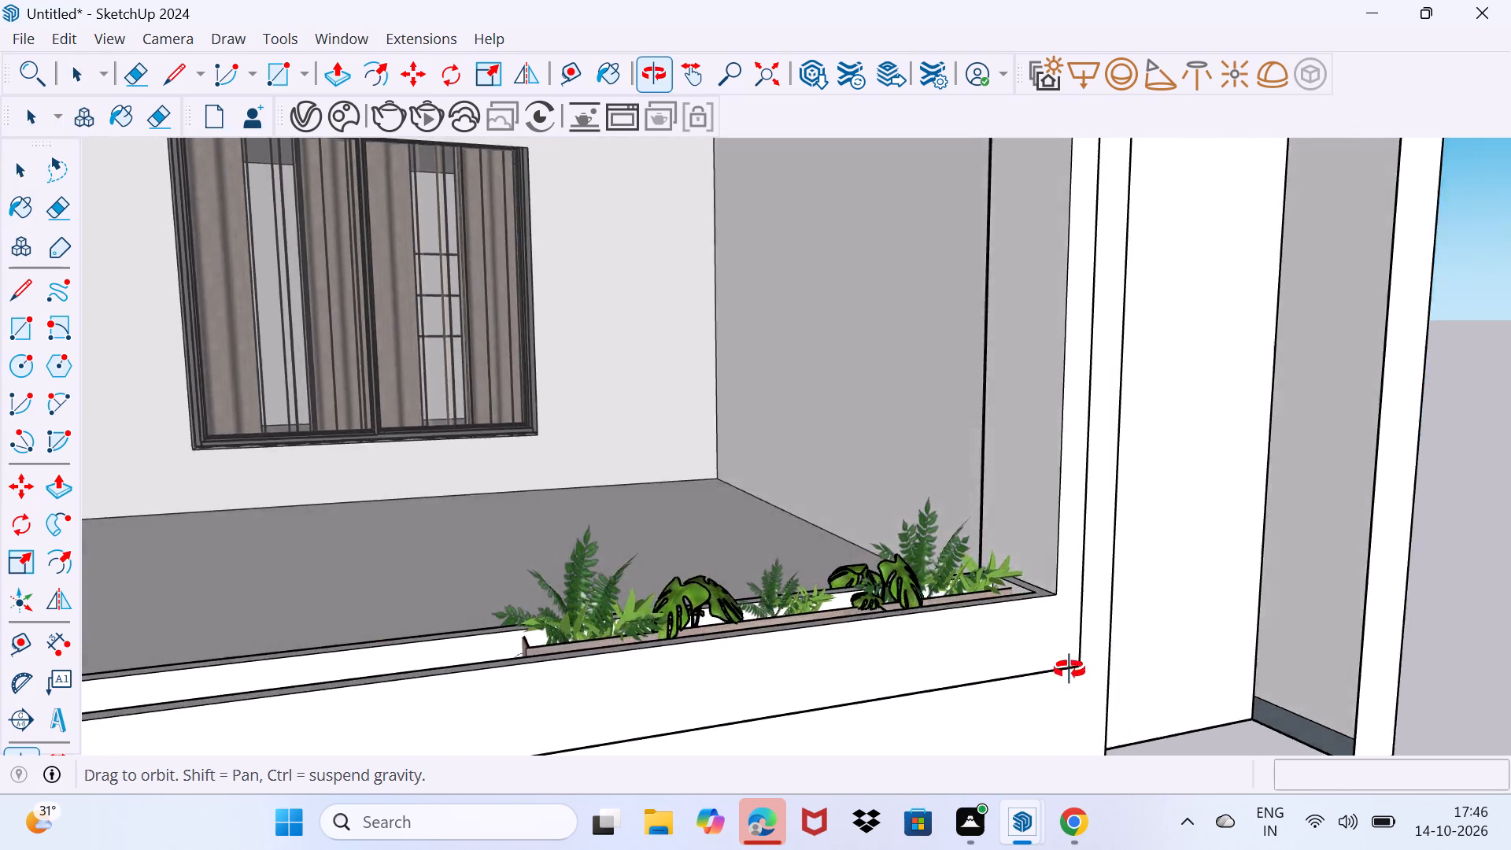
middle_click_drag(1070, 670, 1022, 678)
Search the 3D Warehouse for "plants".
left_click(360, 37)
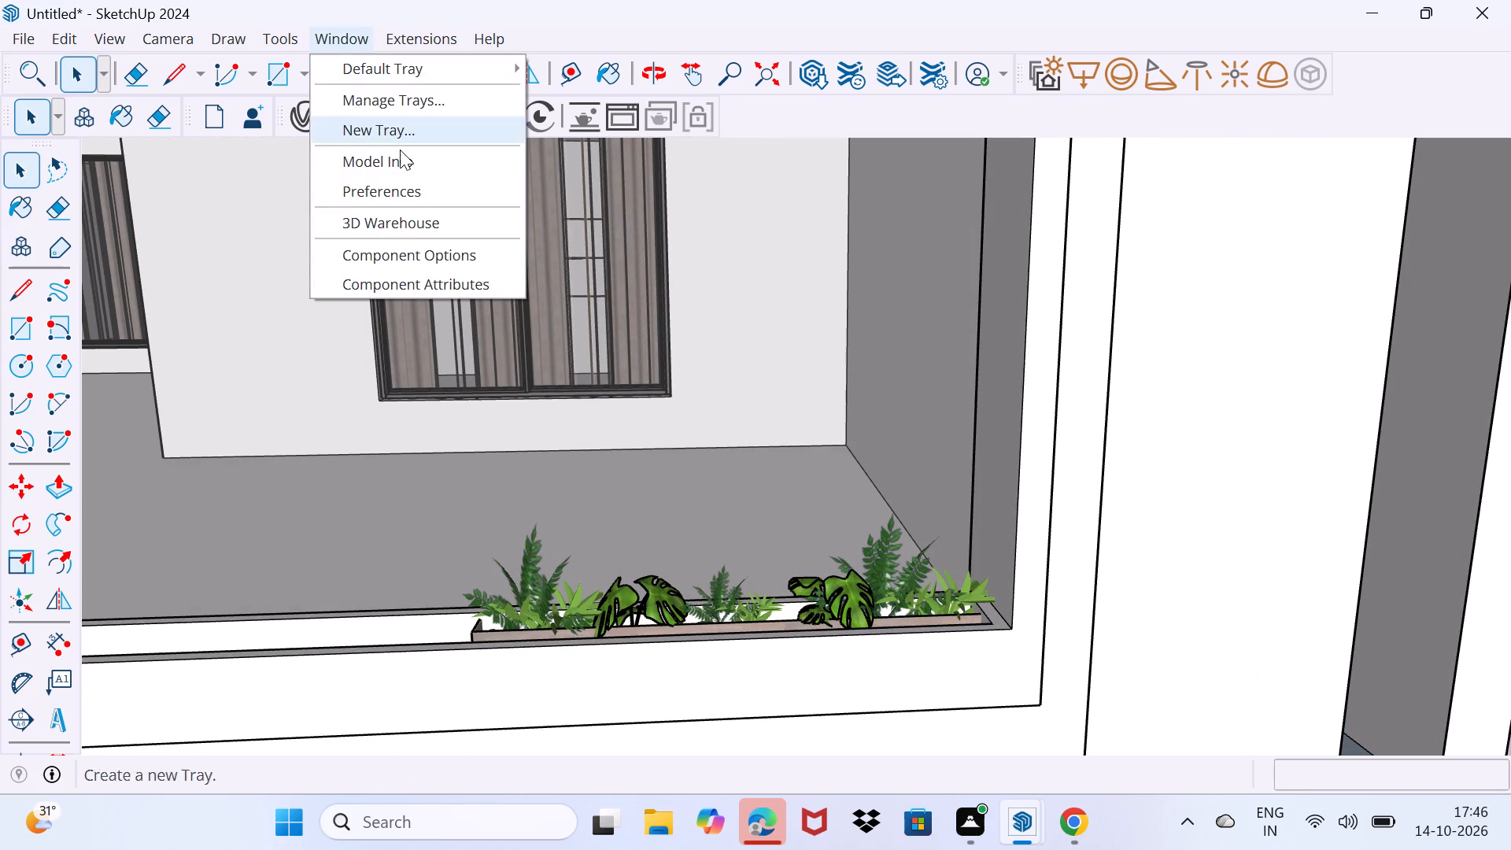
left_click(416, 216)
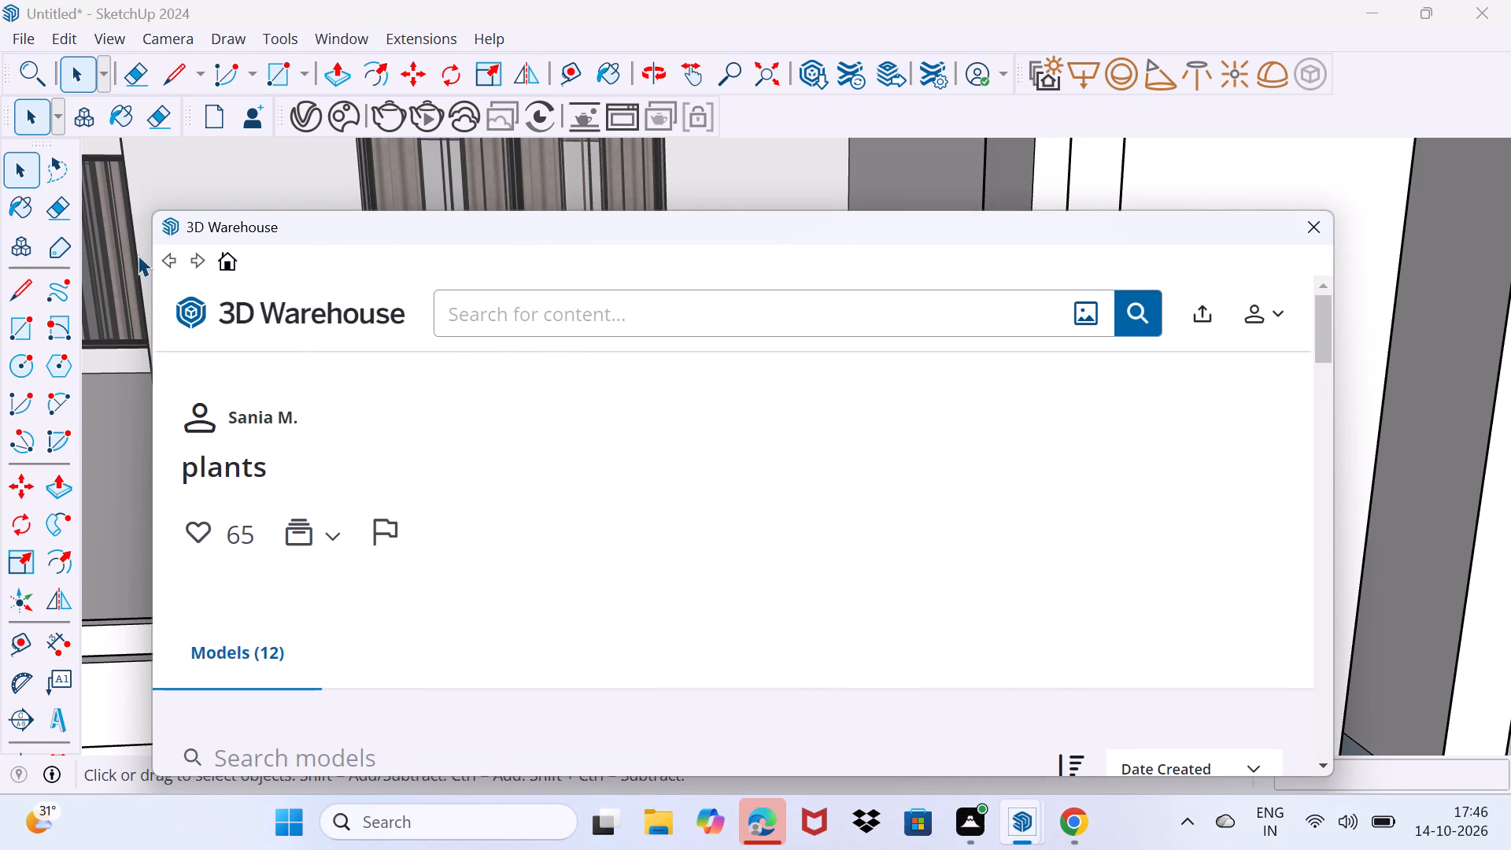
left_click(168, 269)
left_click(467, 311)
type("pla")
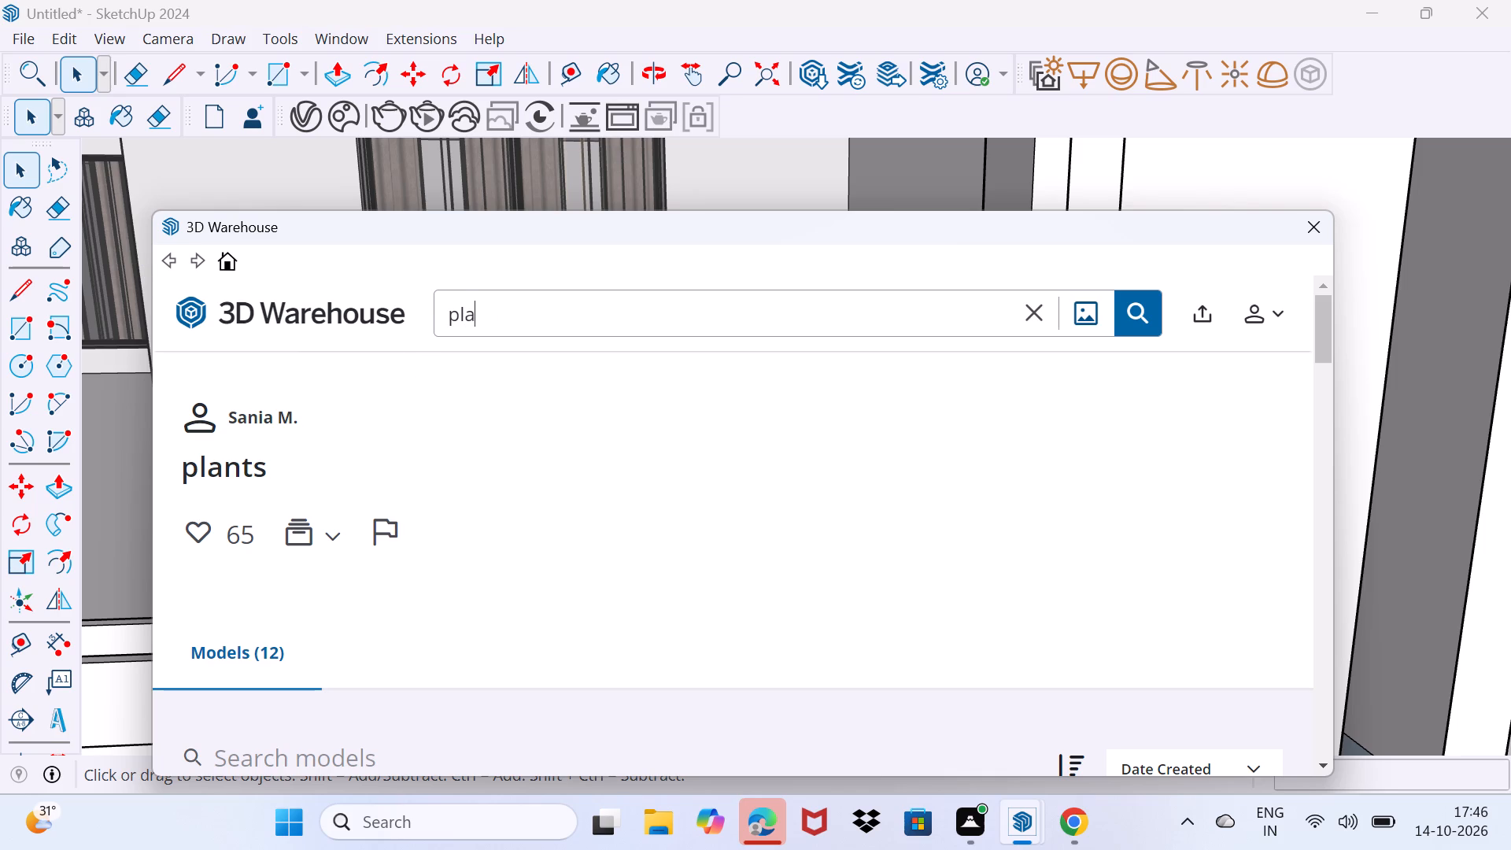
key("n")
type("ts")
key("Return")
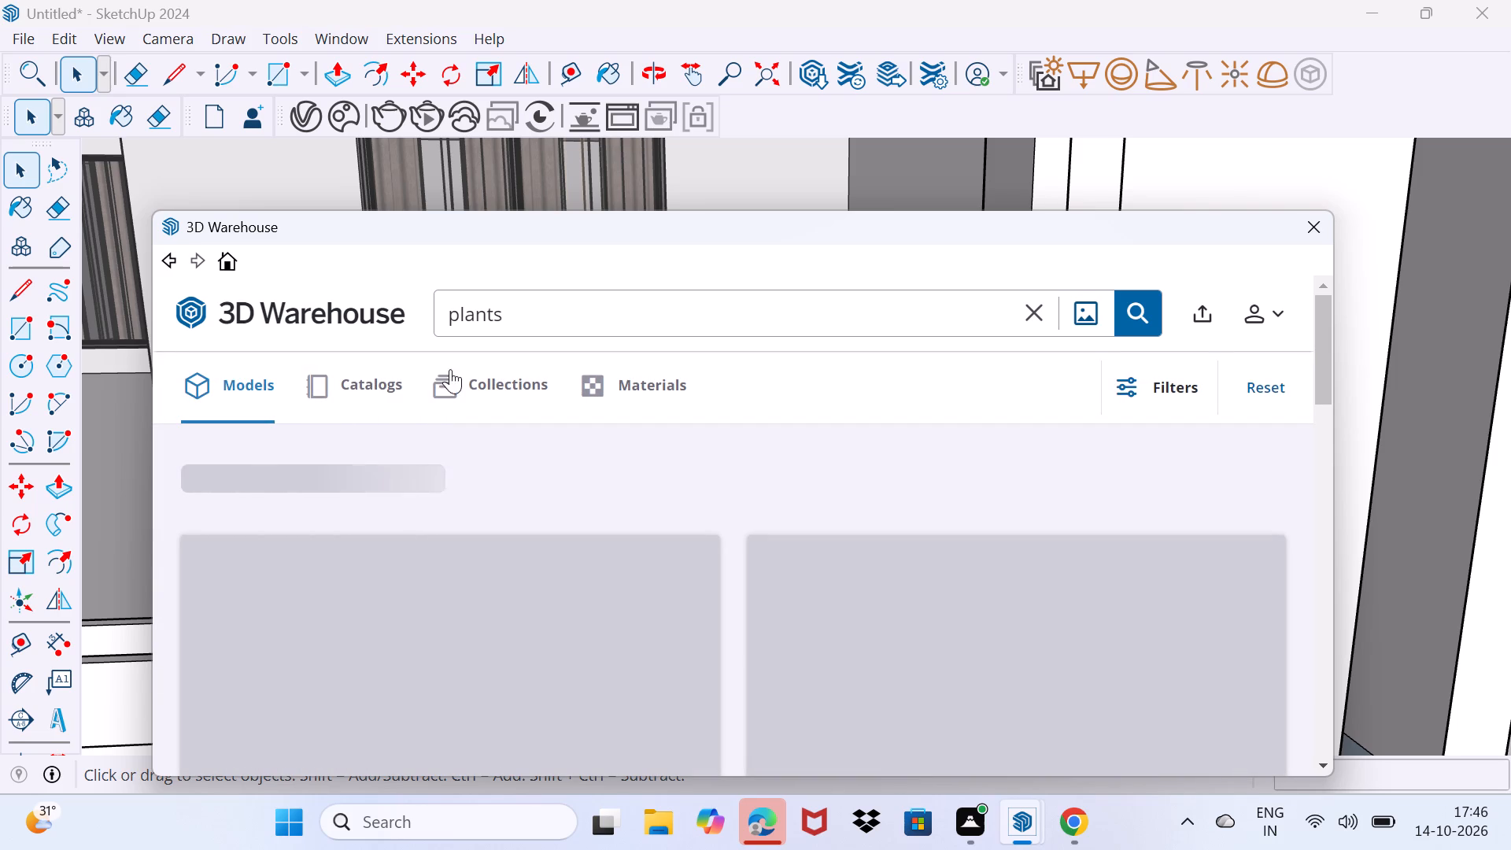
Browse the plants results for a potted plant model suitable for the front trough.
scroll(442, 556, "down", 3)
scroll(442, 556, "up", 2)
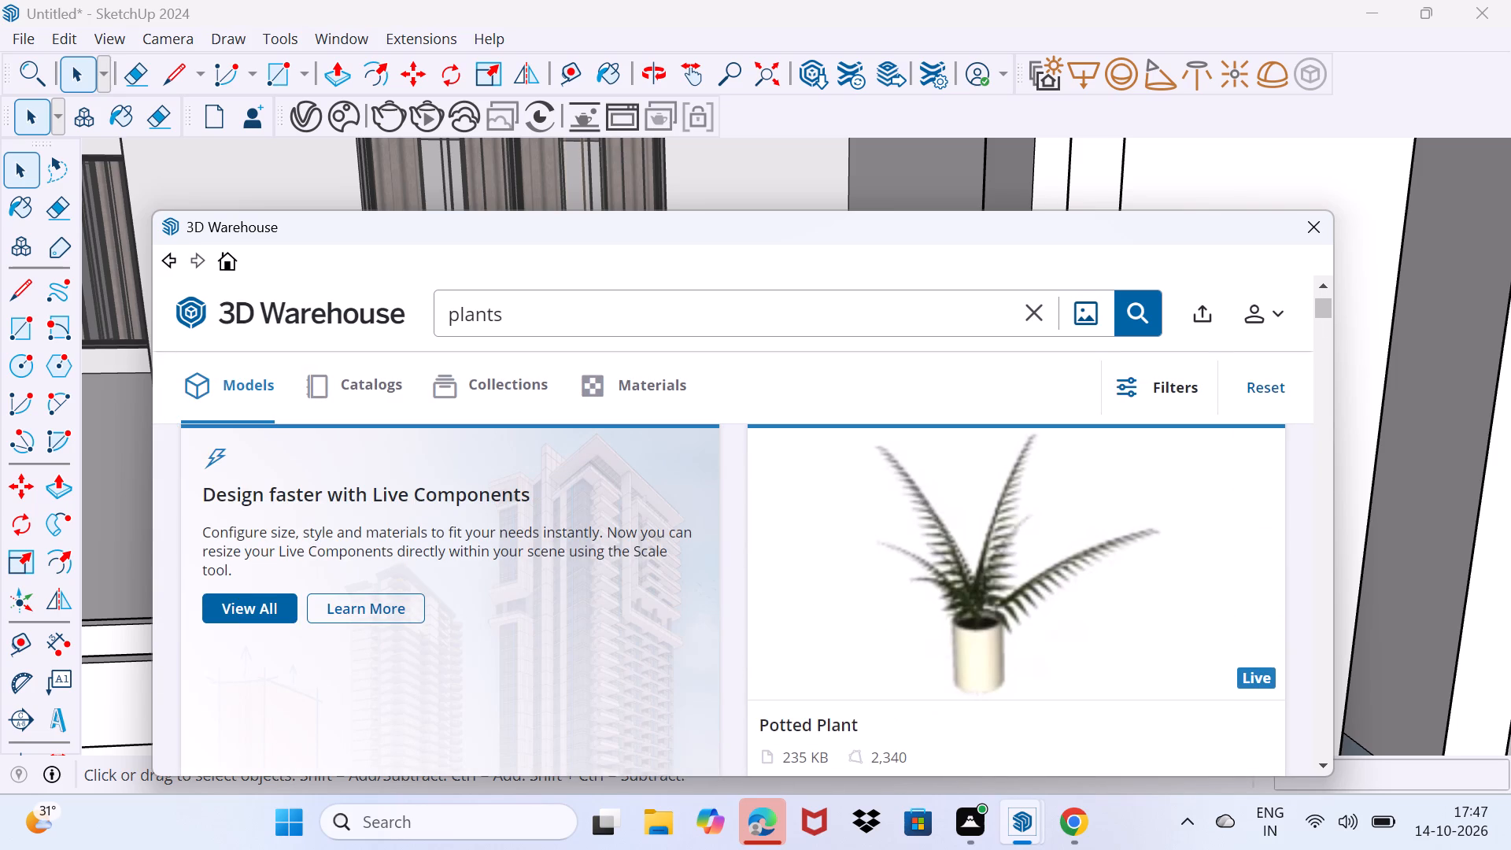
scroll(446, 545, "down", 4)
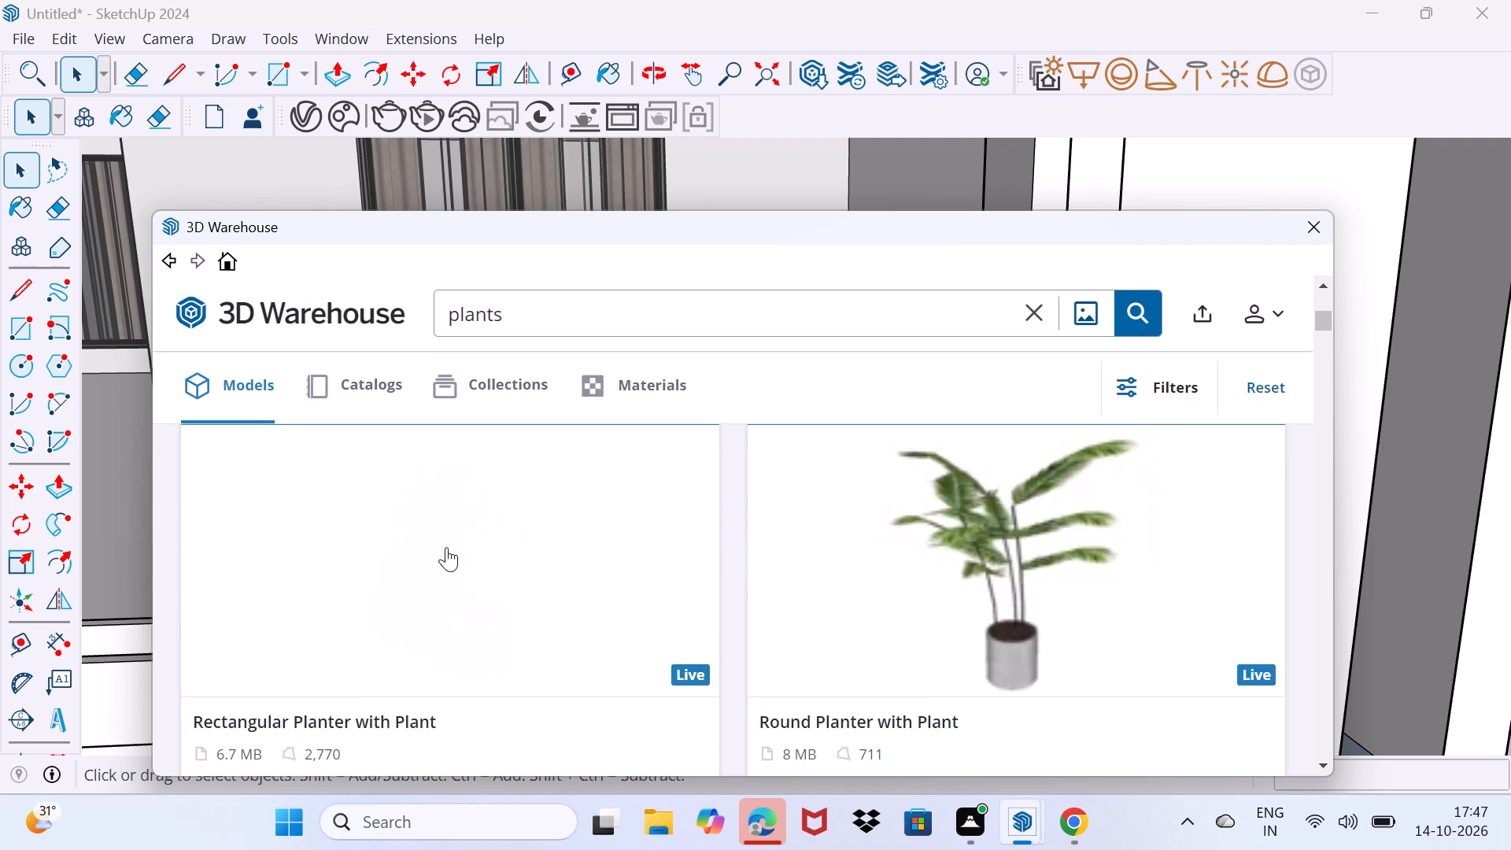
scroll(446, 547, "down", 2)
scroll(446, 547, "up", 6)
scroll(448, 539, "down", 16)
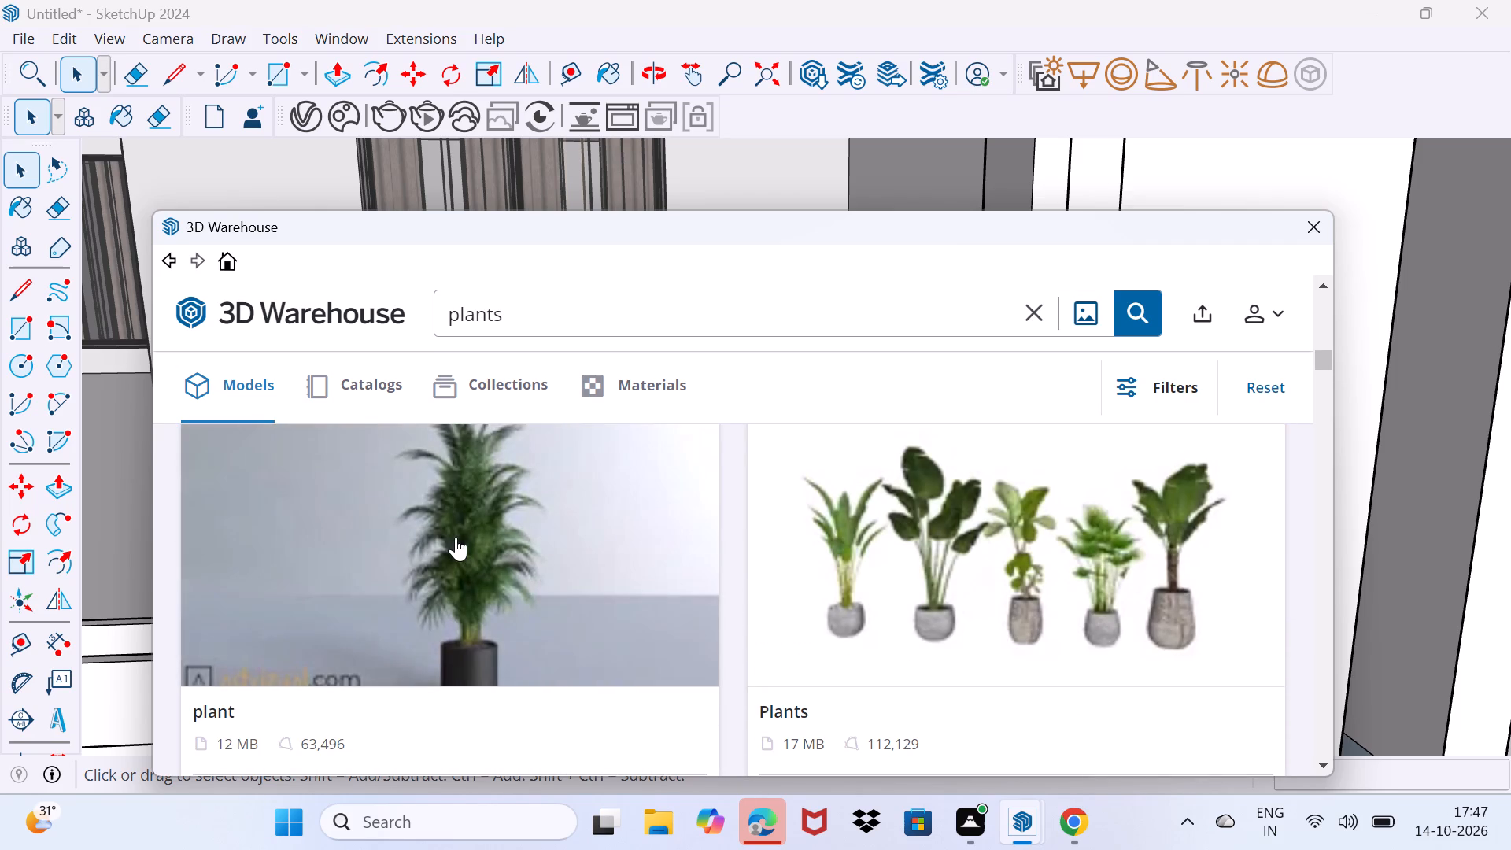
scroll(456, 537, "down", 1)
scroll(456, 537, "up", 1)
scroll(456, 537, "down", 4)
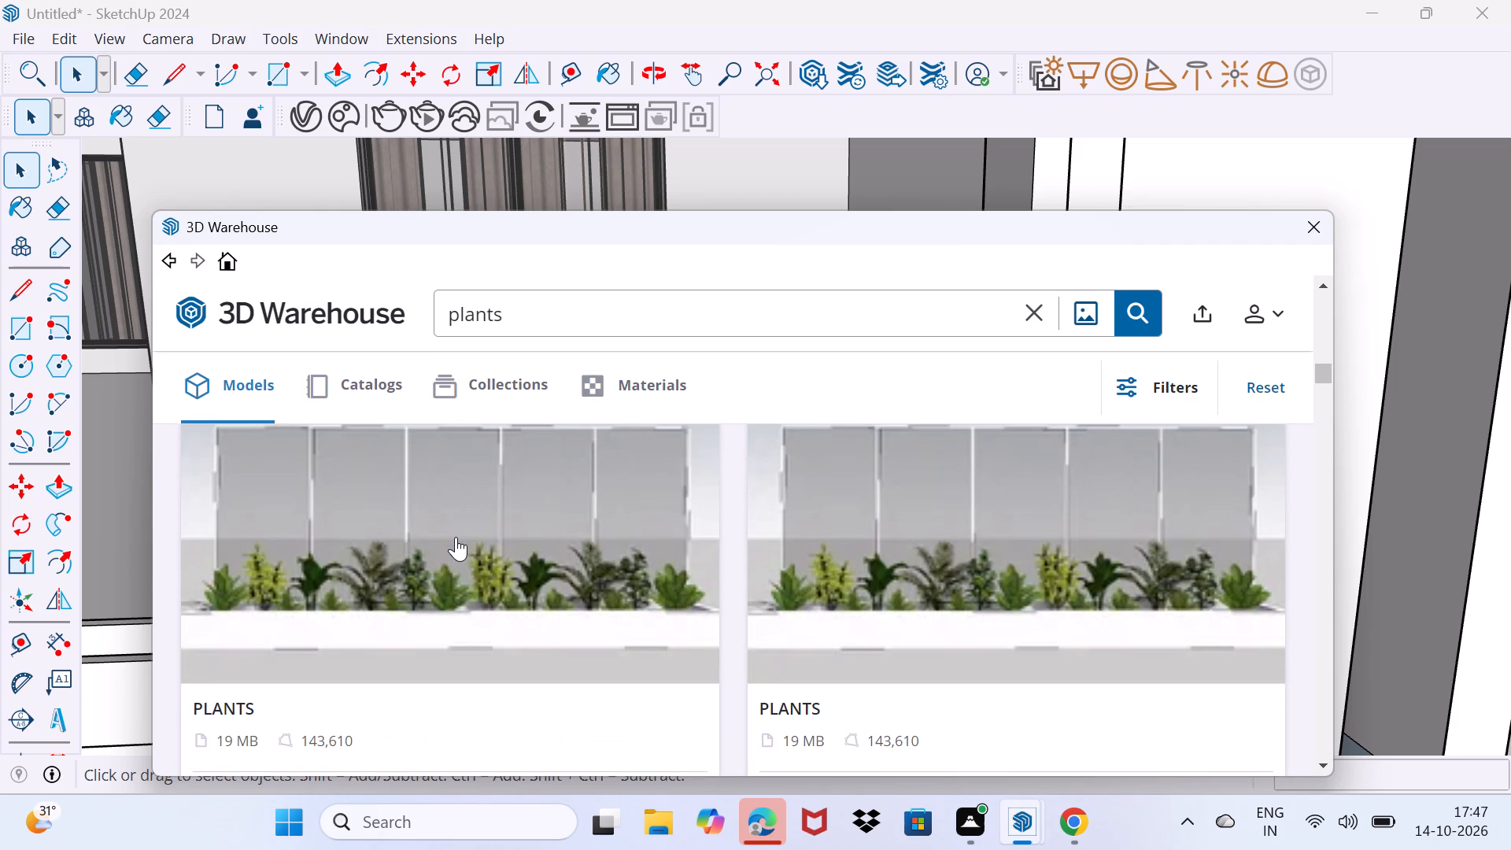
scroll(456, 537, "down", 4)
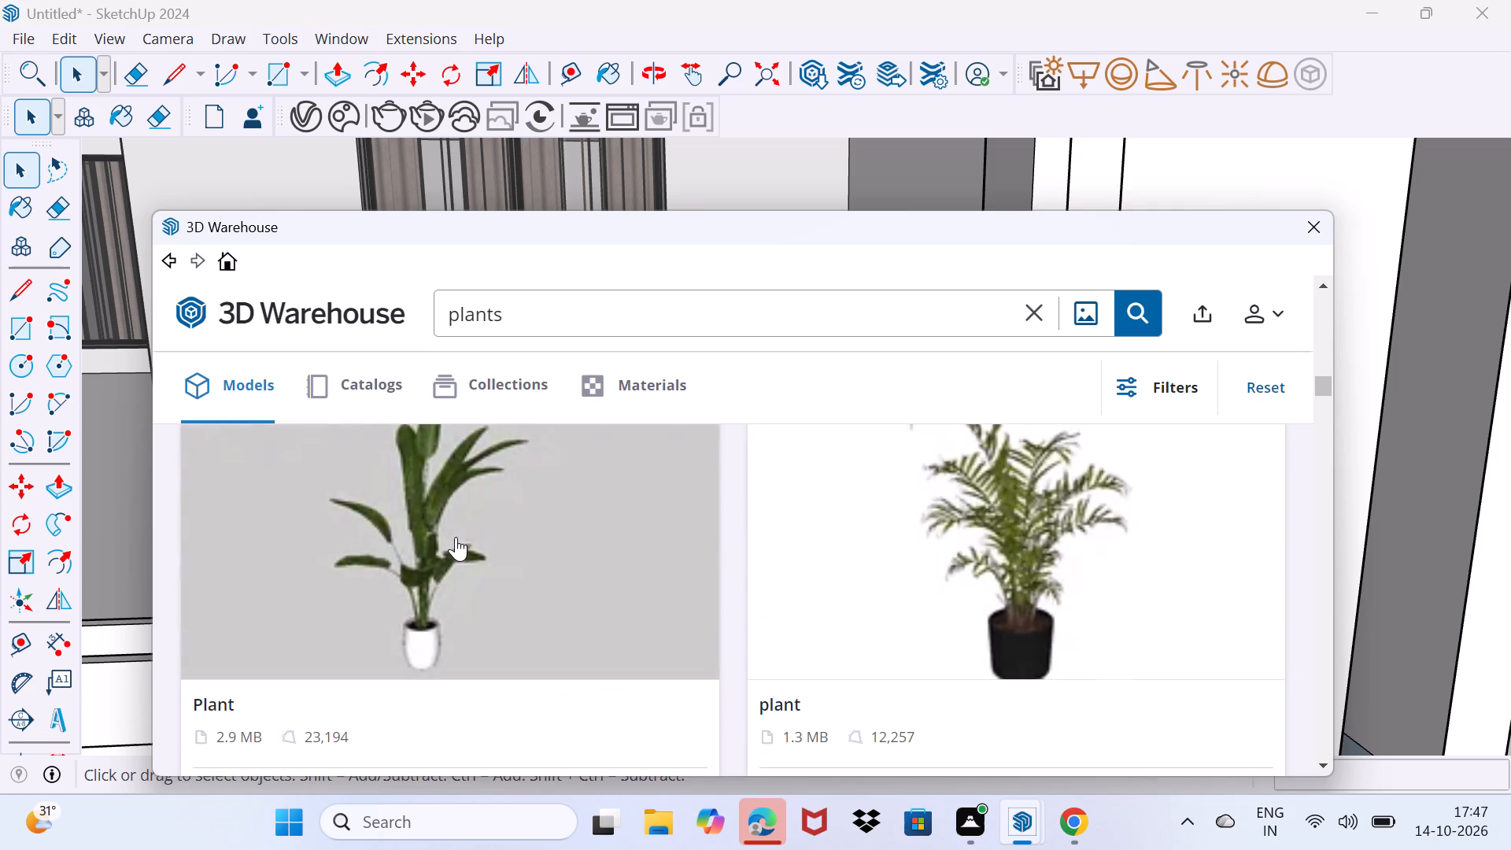
scroll(456, 537, "down", 9)
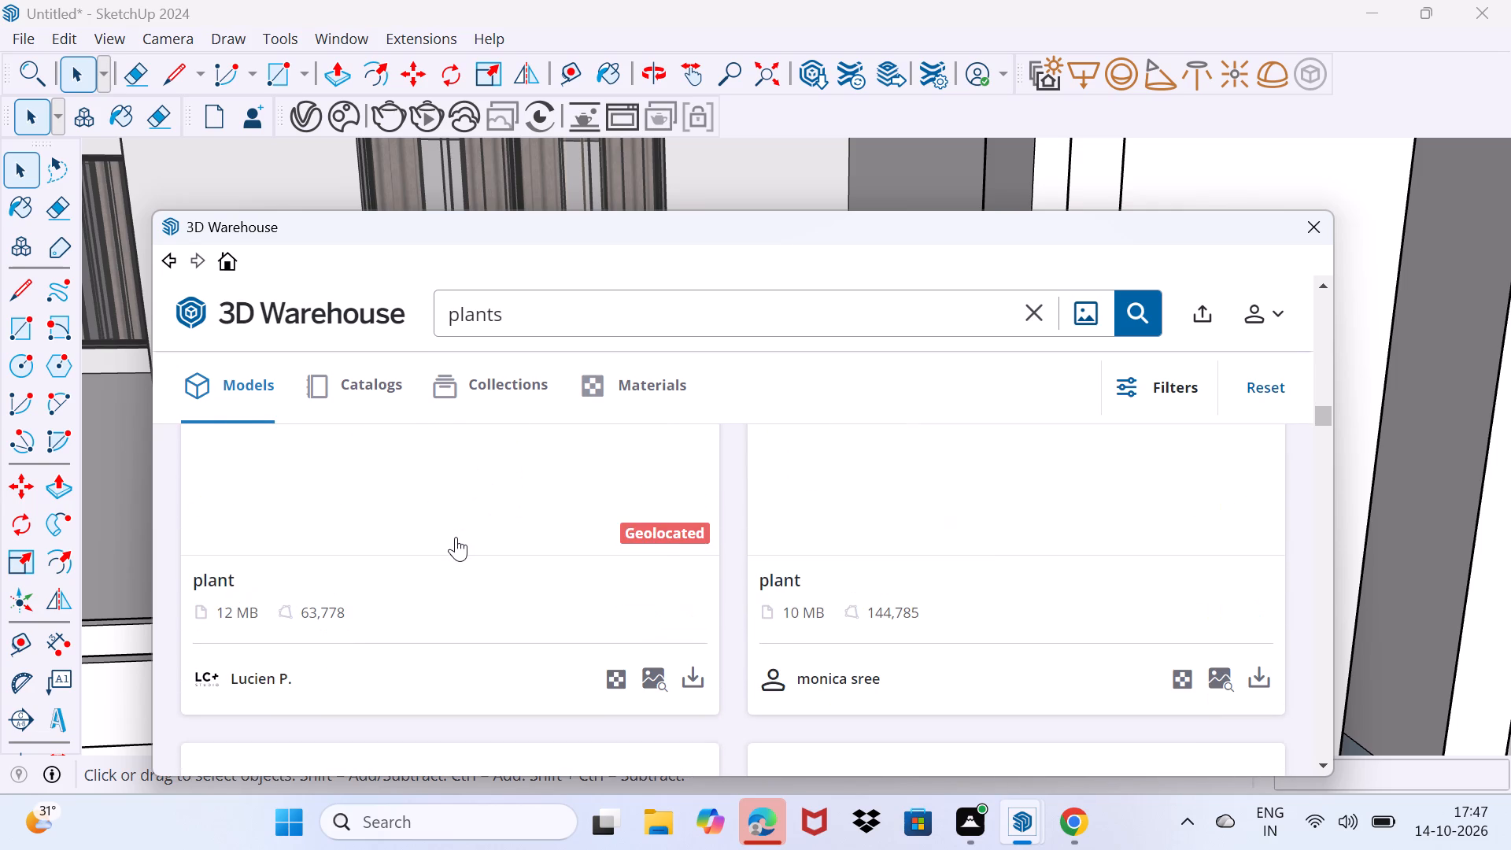
scroll(456, 537, "down", 7)
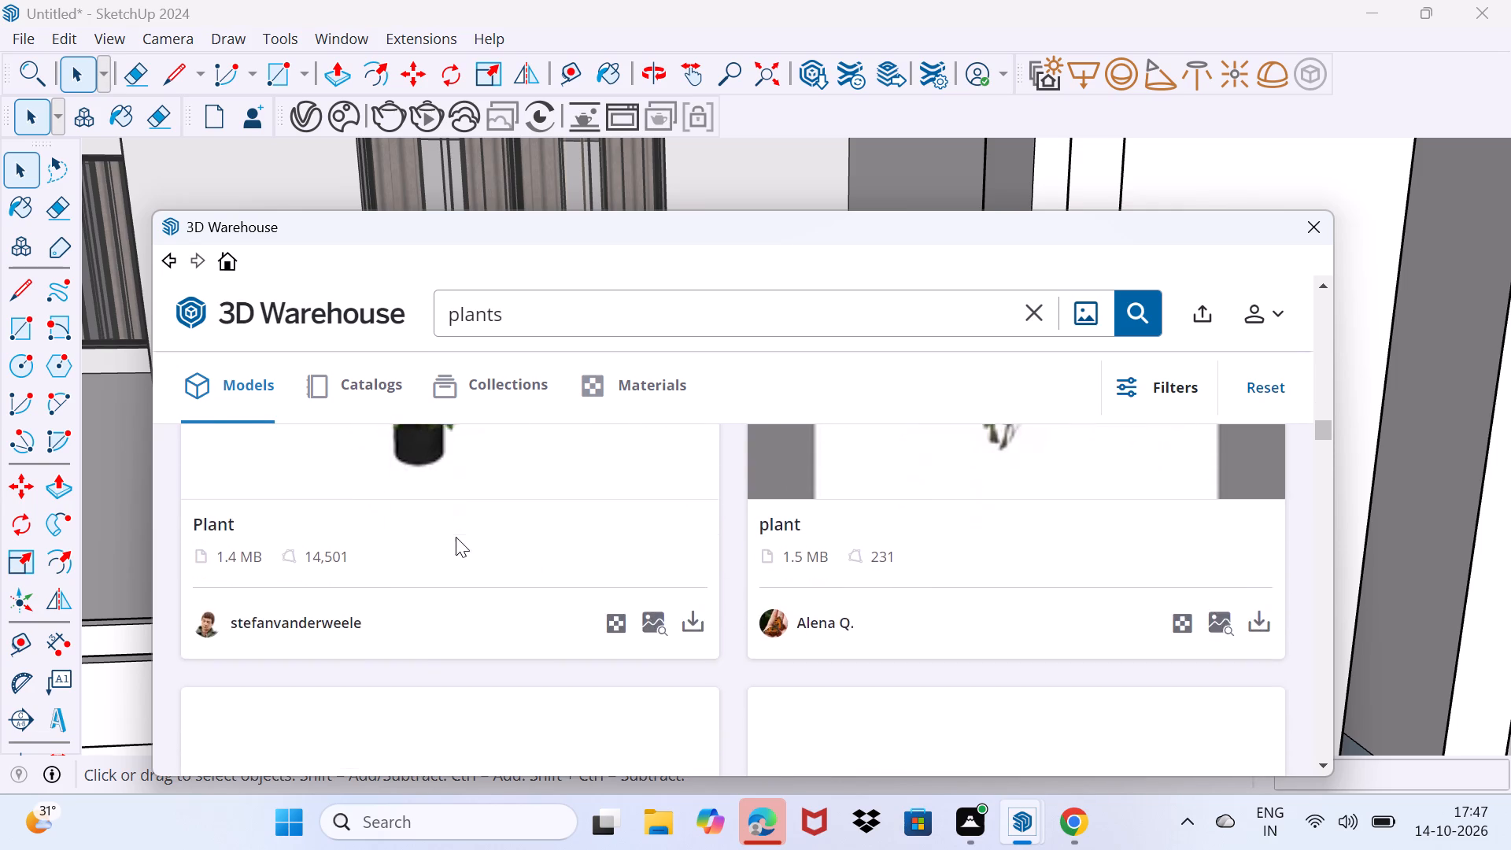
scroll(456, 537, "down", 5)
scroll(456, 537, "up", 5)
scroll(456, 537, "down", 6)
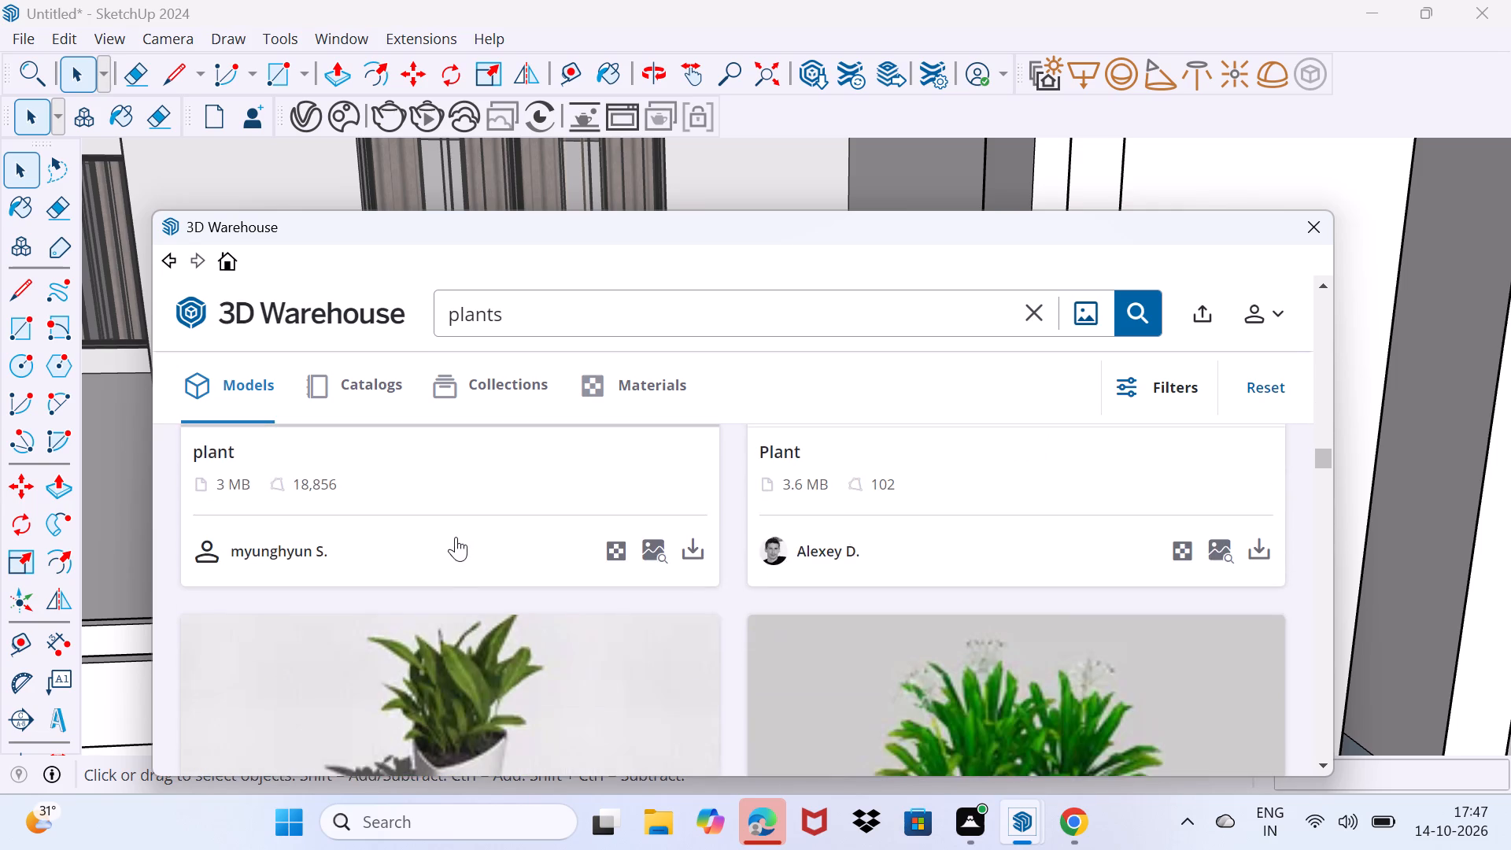
scroll(456, 537, "down", 4)
scroll(456, 537, "up", 2)
scroll(456, 537, "down", 2)
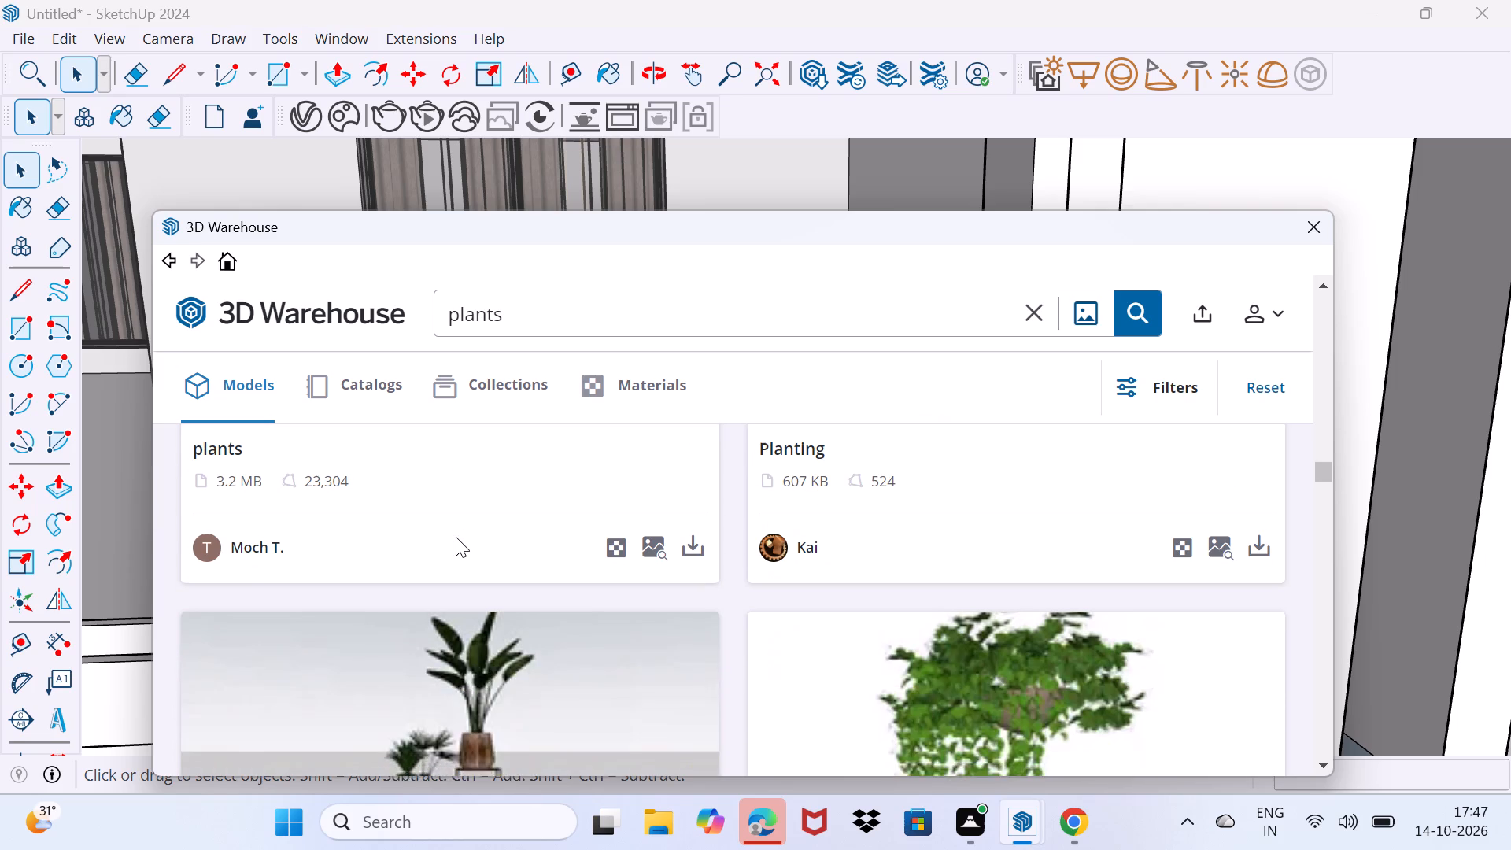
scroll(456, 537, "down", 2)
scroll(456, 537, "up", 3)
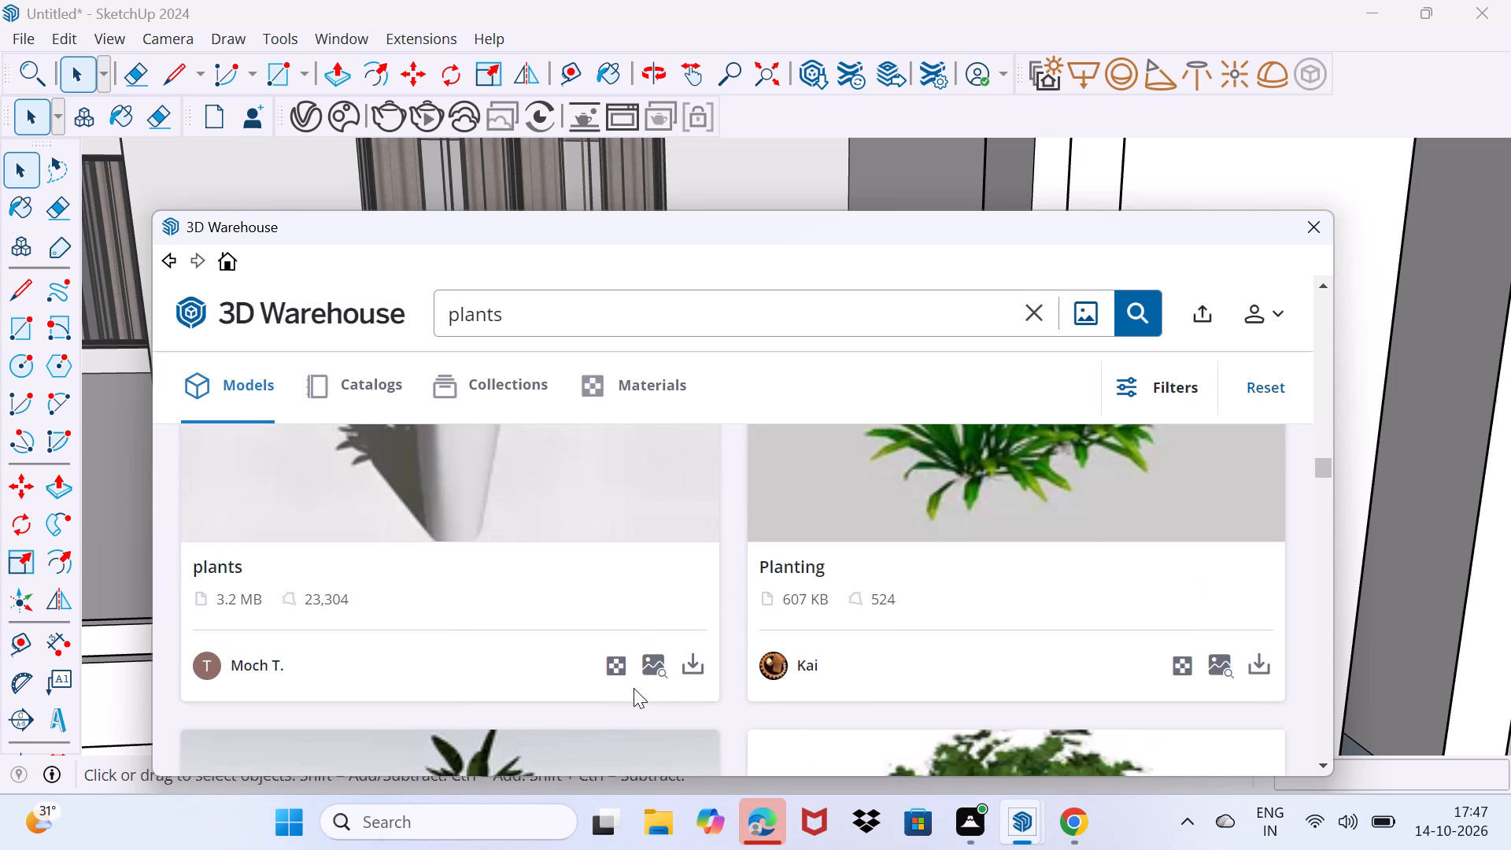
Load the 3.2 MB "plants" model with the white pot into the model and place it at the front of the house's ground slab.
left_click(694, 670)
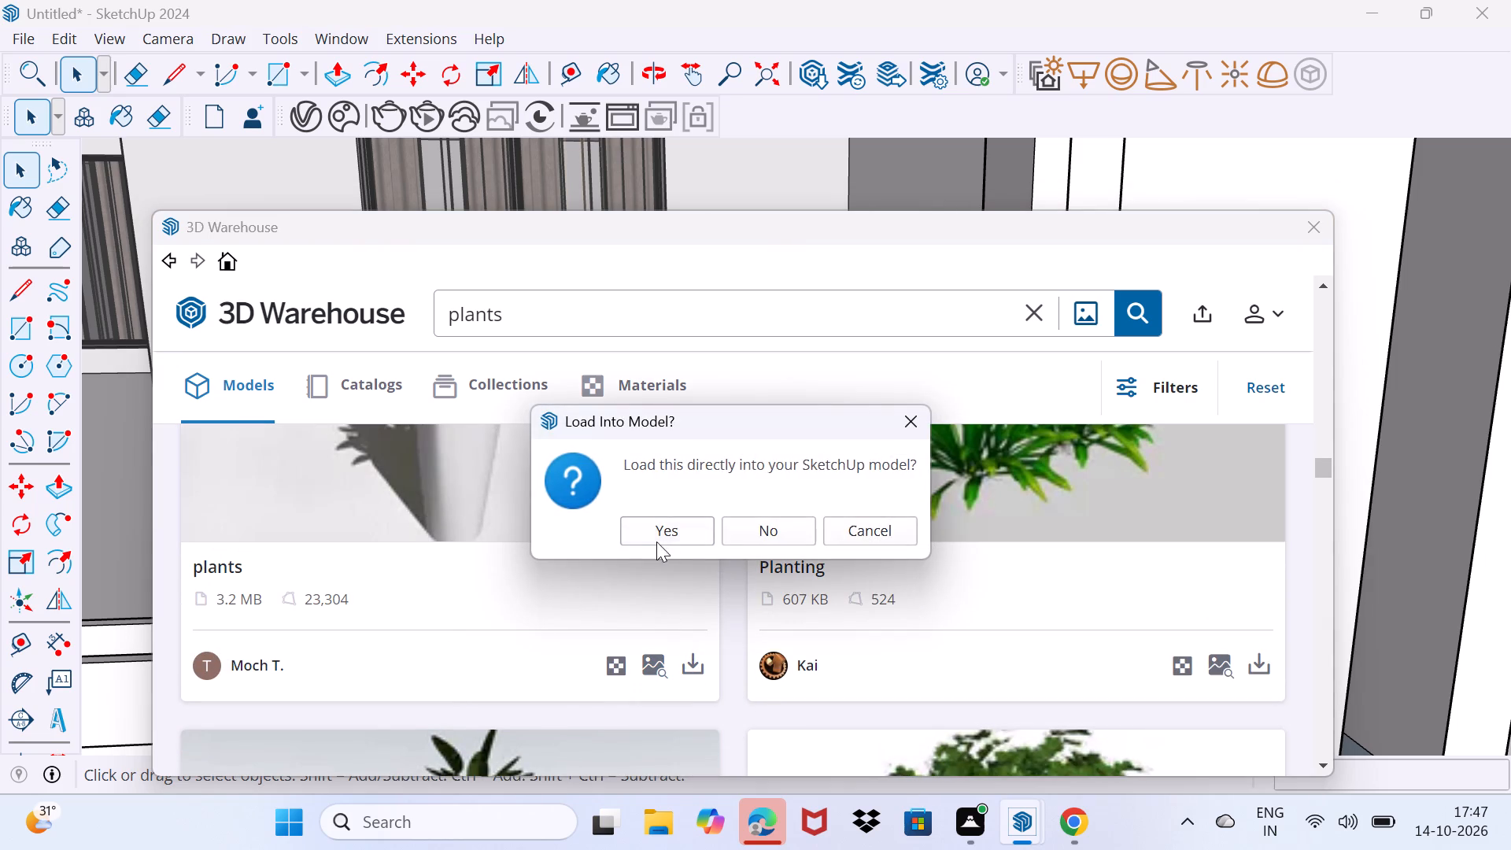
left_click(658, 527)
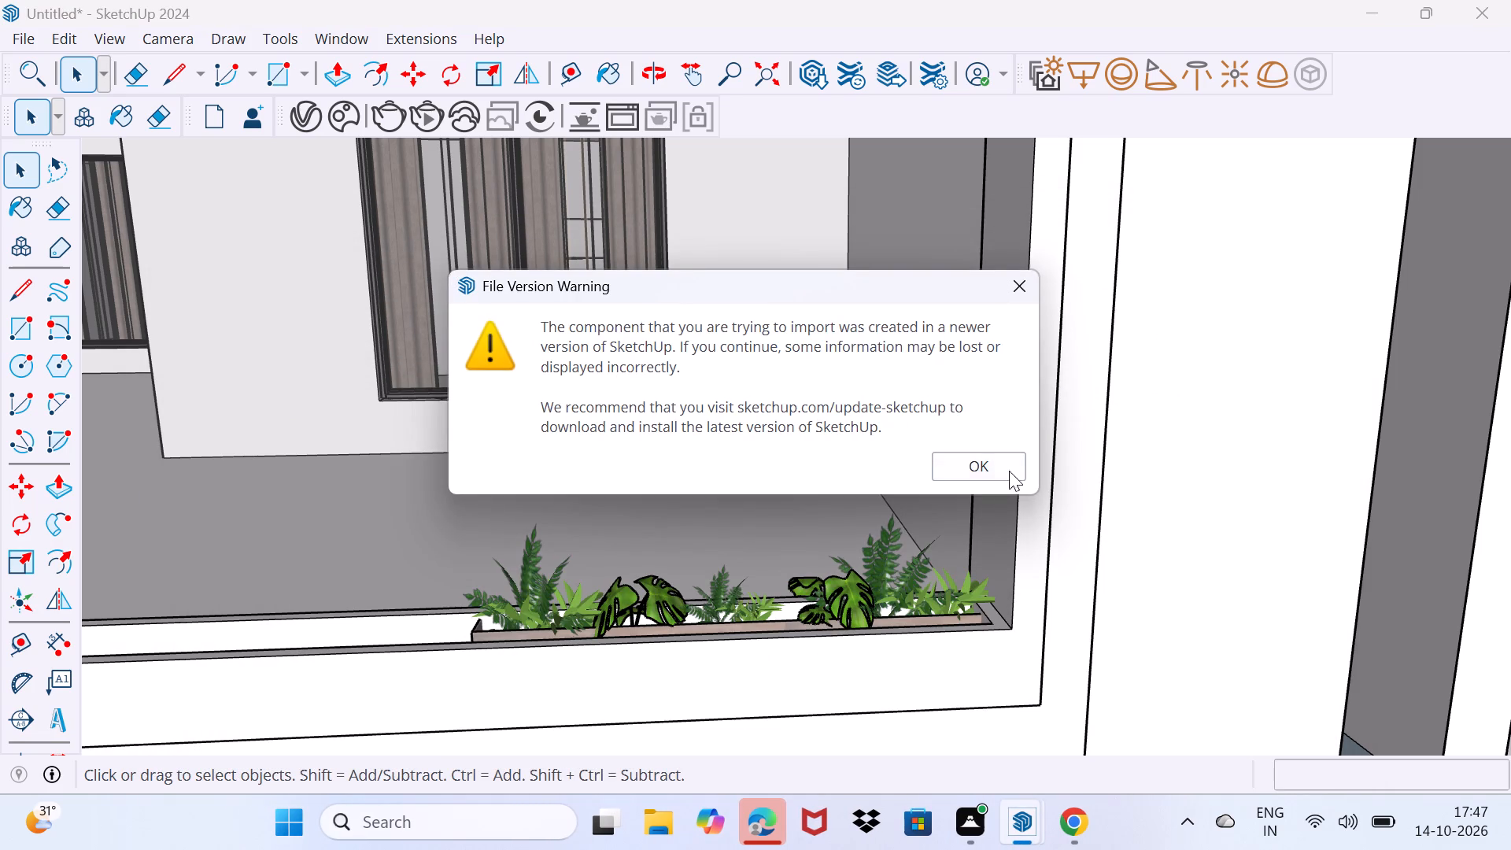
left_click(996, 468)
scroll(645, 567, "down", 9)
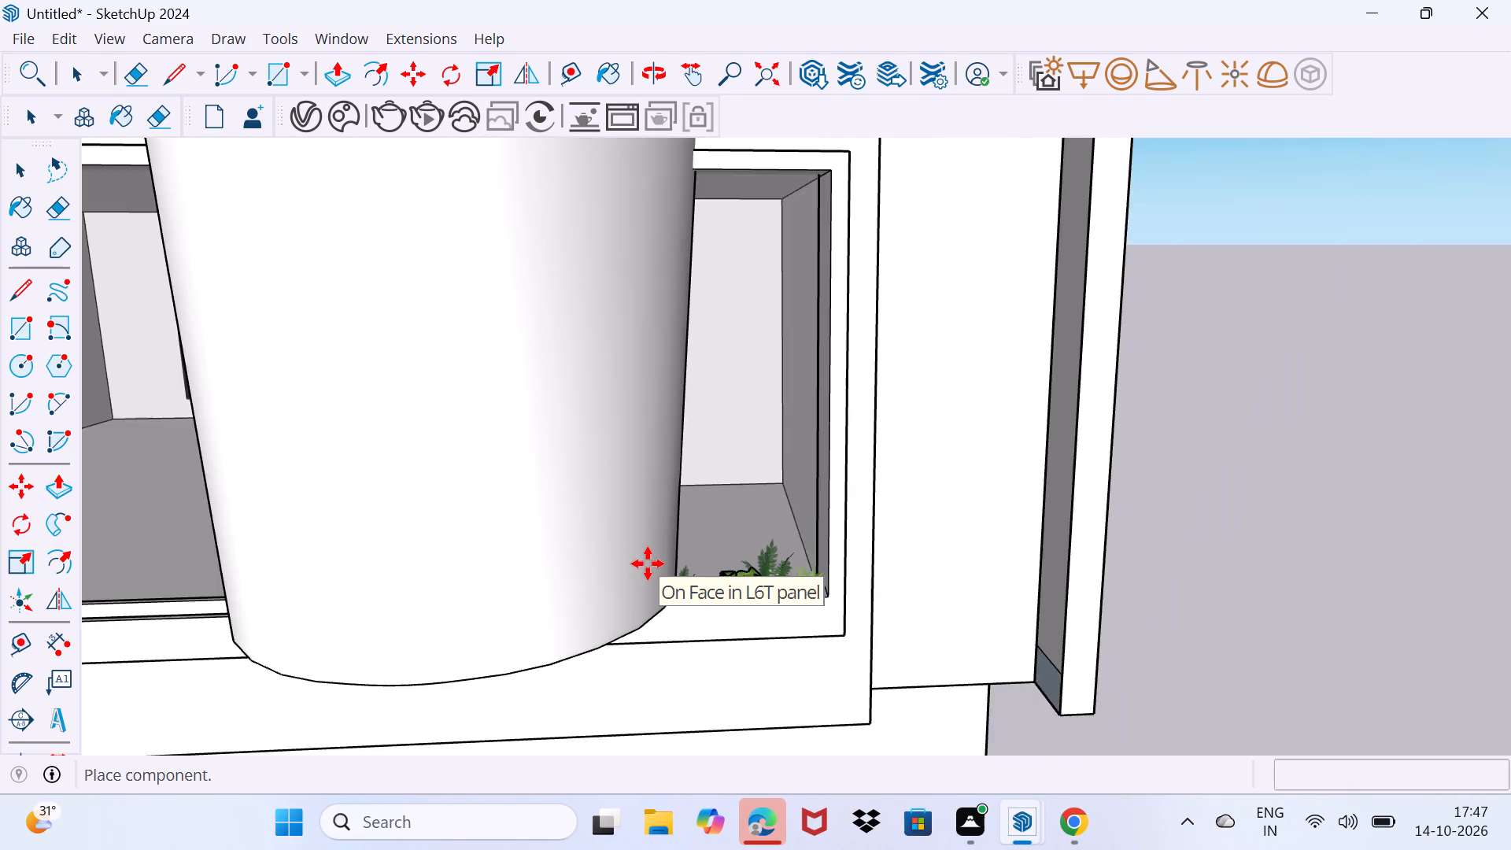
scroll(648, 564, "down", 15)
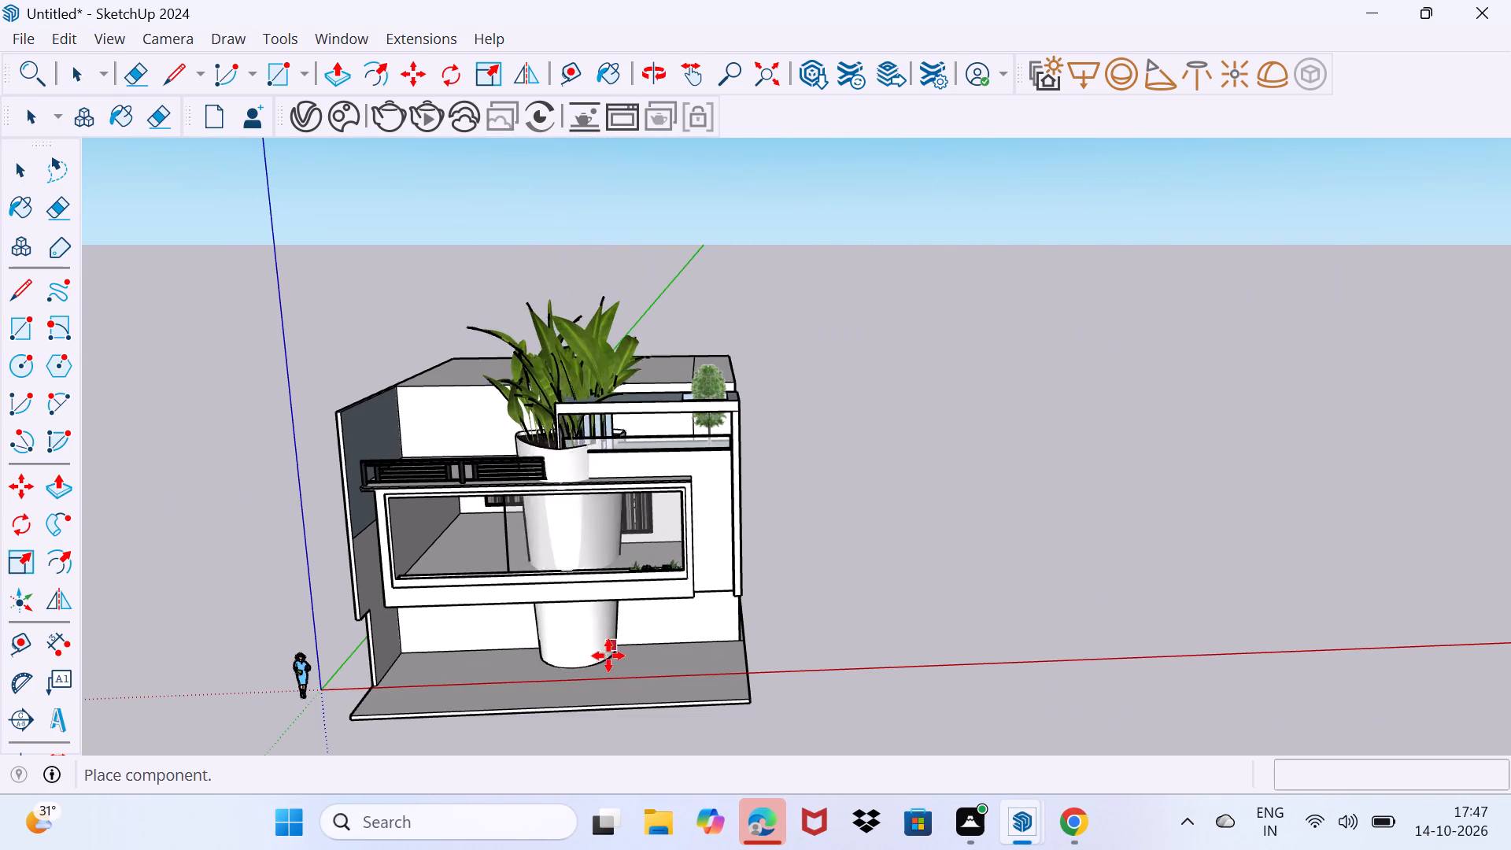
left_click(579, 723)
Scale the oversized potted plant down uniformly to a small pot, finishing with a further reduction of about 0.53.
scroll(578, 525, "down", 2)
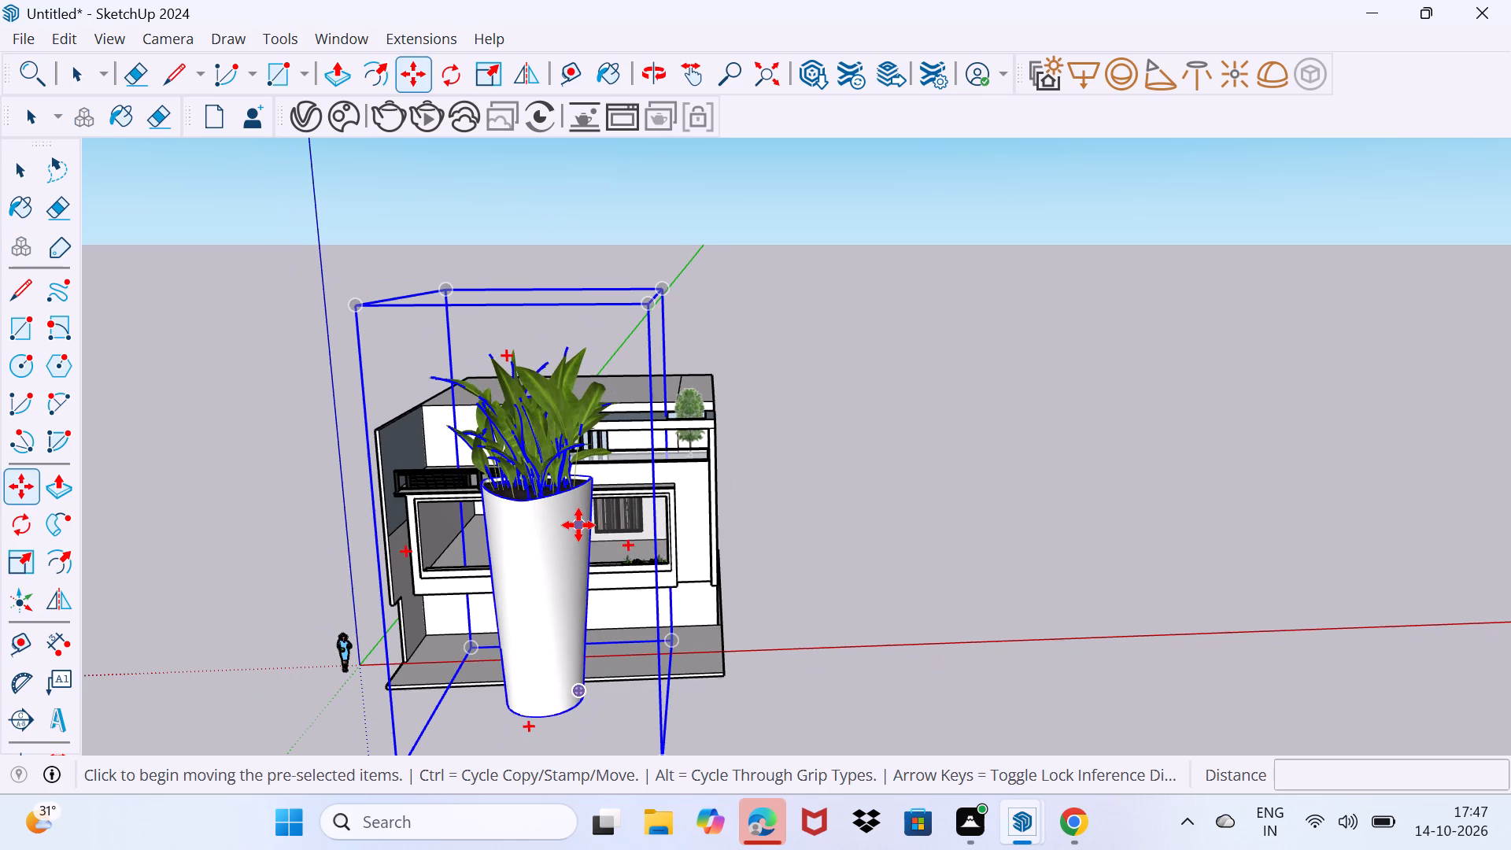
key("s")
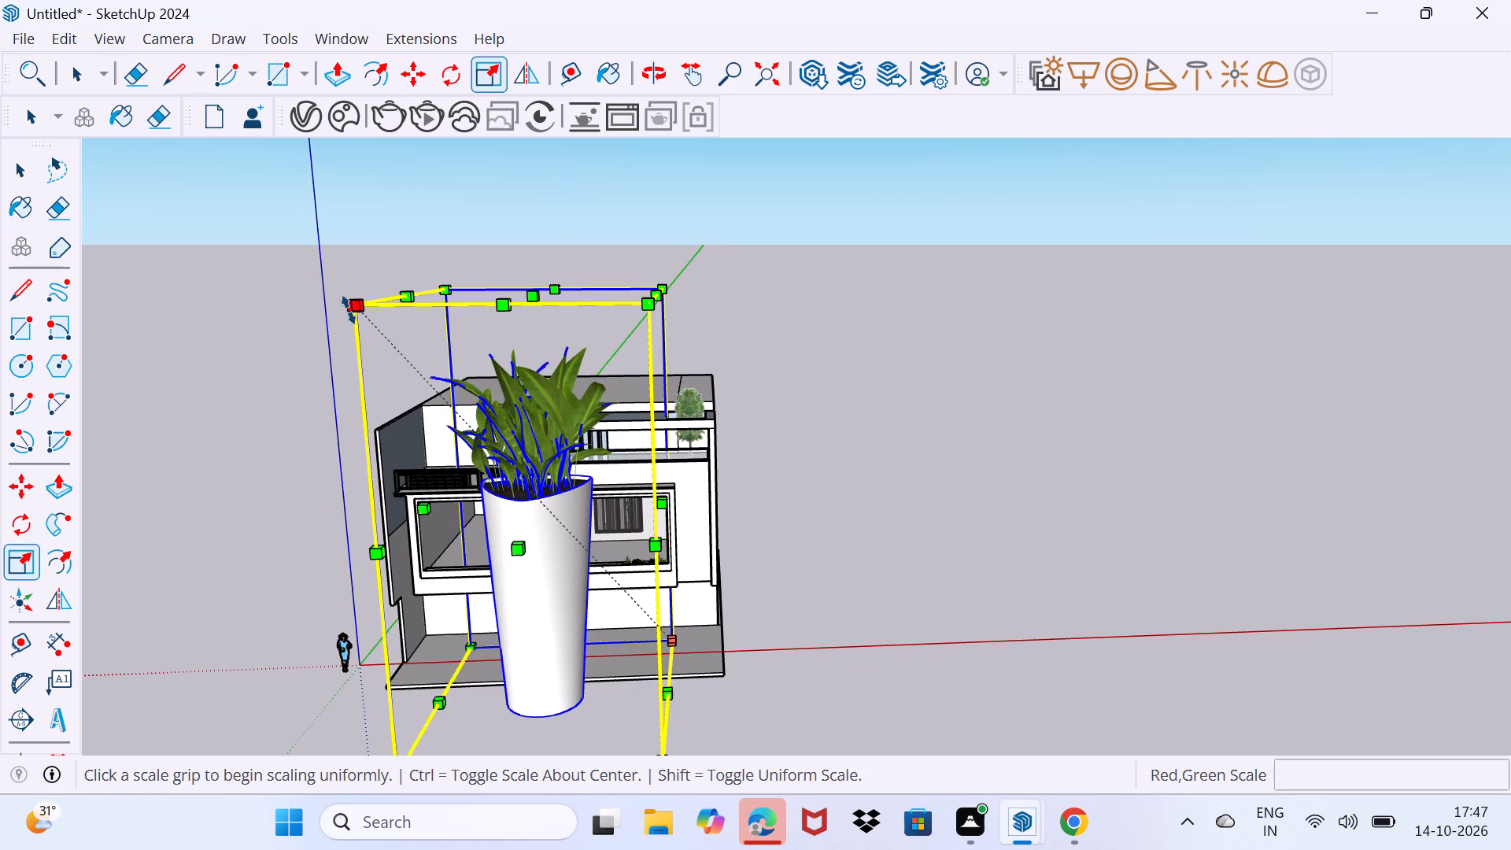
left_click(349, 309)
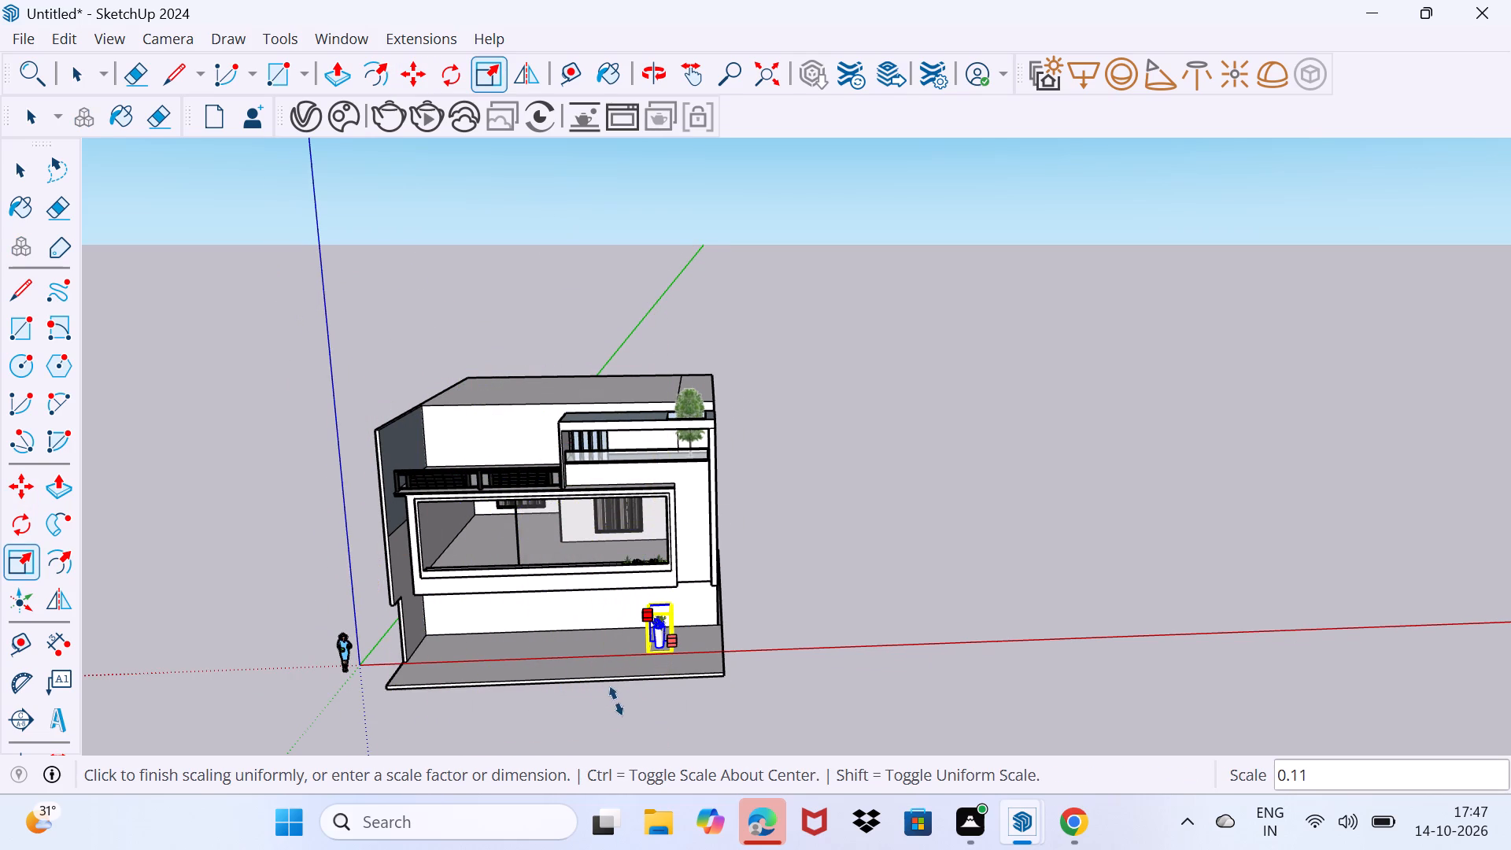
left_click(664, 683)
scroll(657, 619, "up", 8)
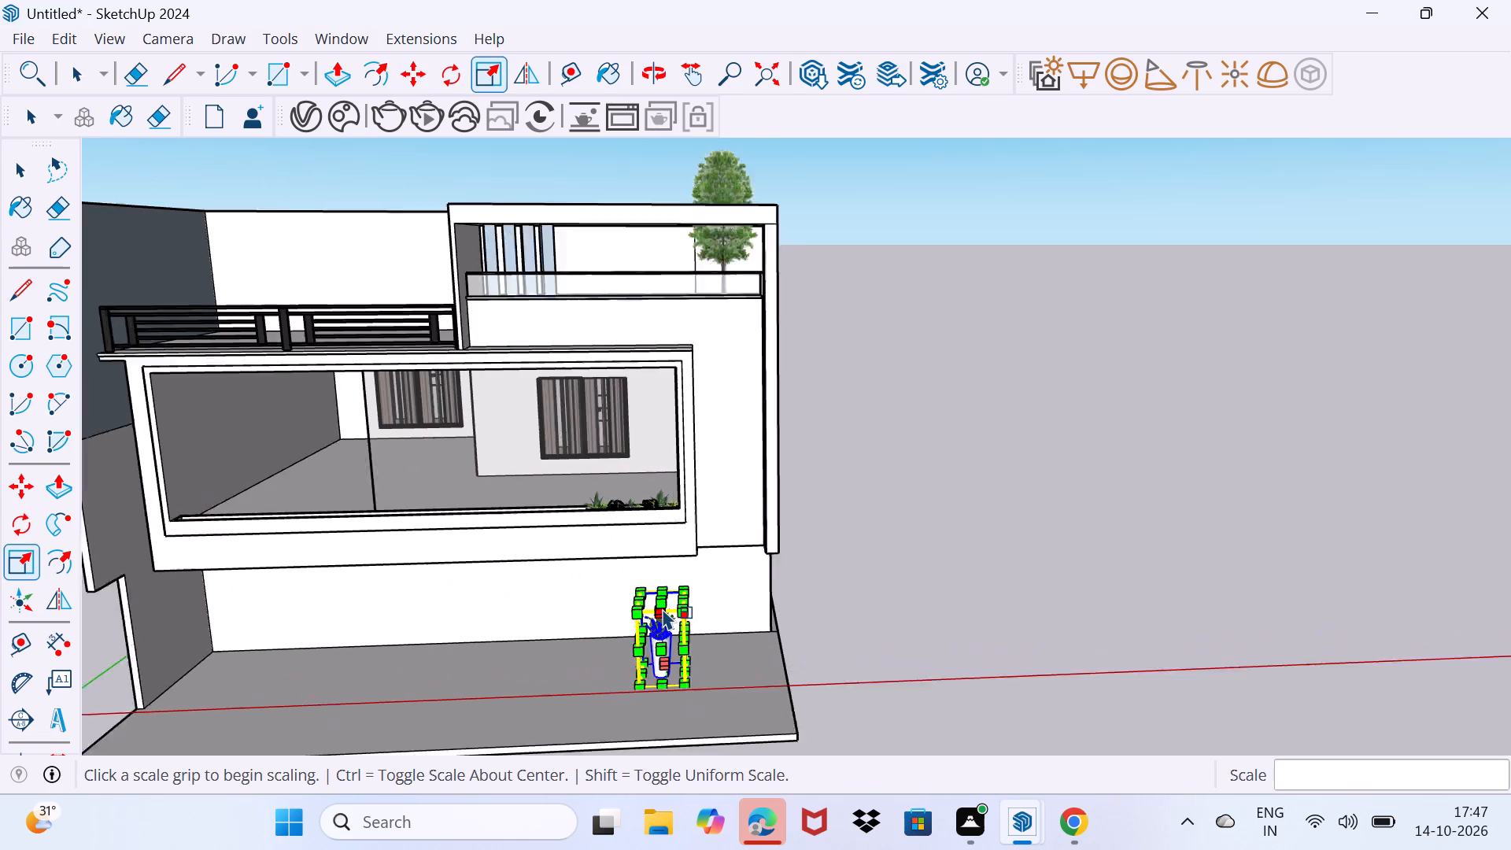
left_click_drag(633, 613, 659, 642)
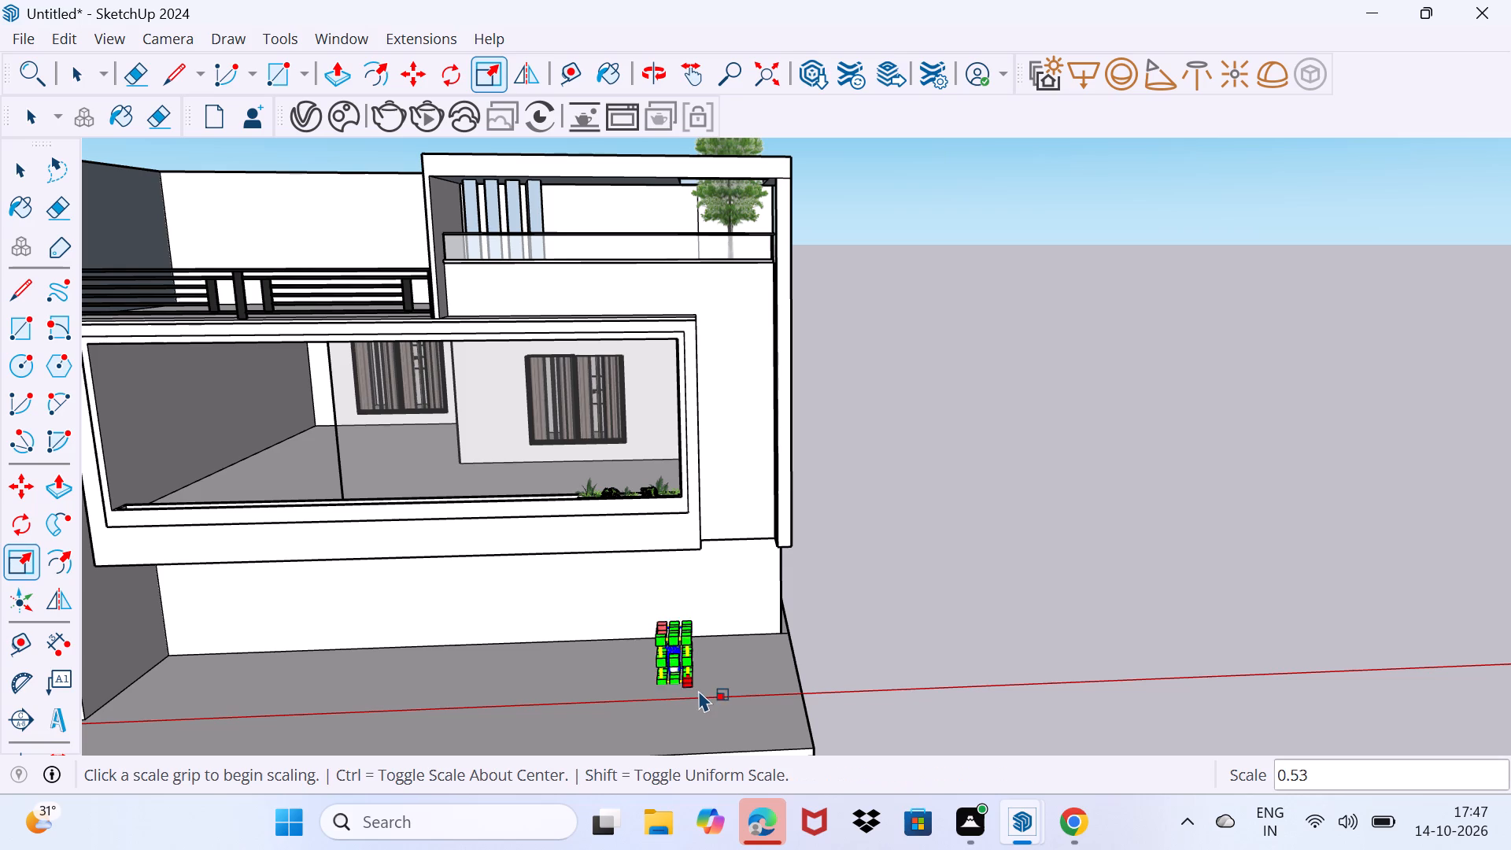
Copy the small potted plant about 15' 10 3/4" from the ground slab up to the trough, beside the end of the planter box.
scroll(699, 690, "up", 12)
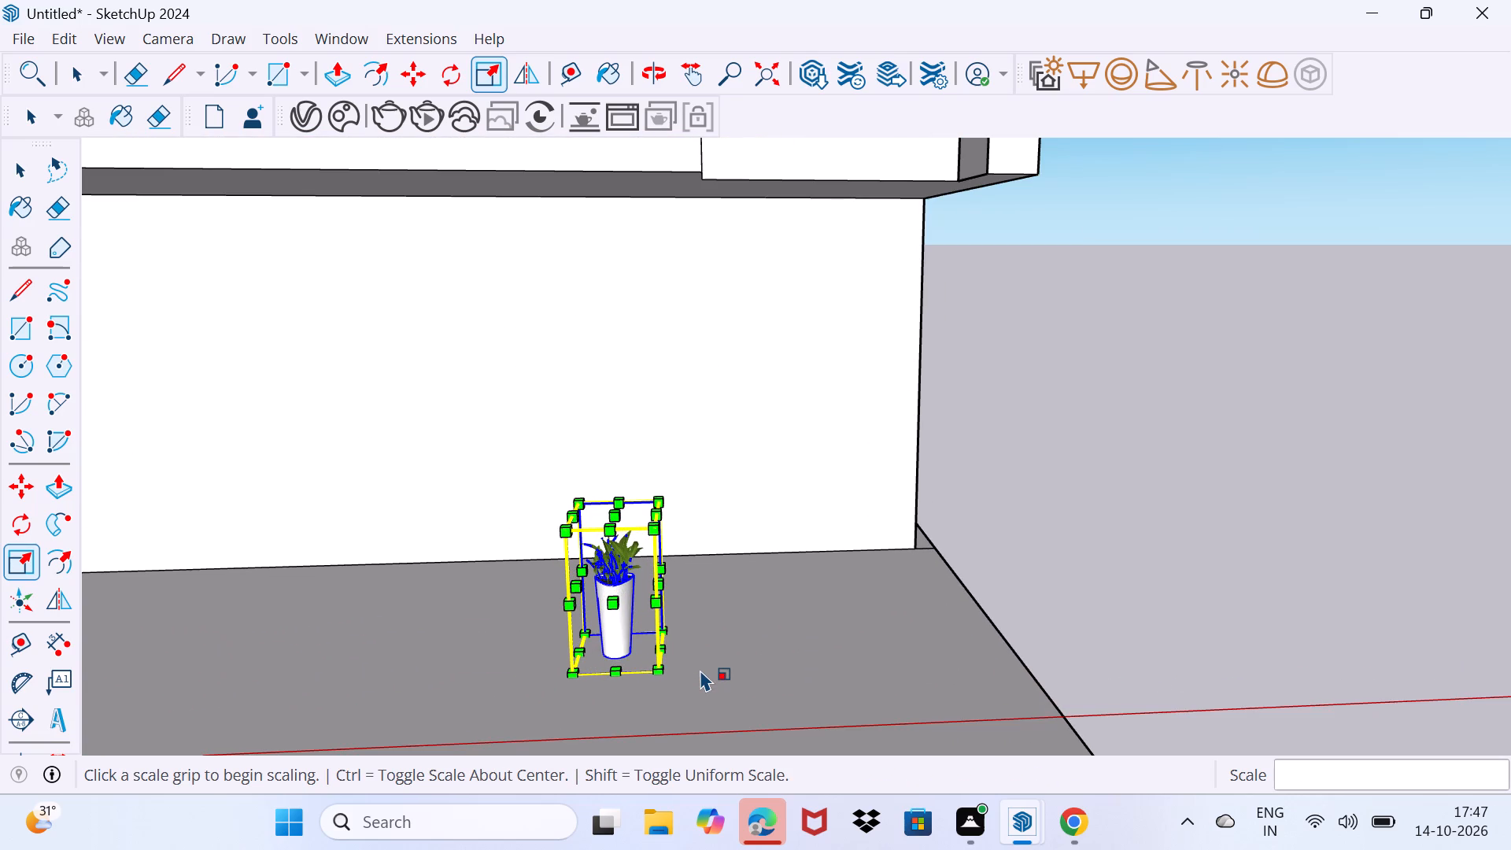
scroll(689, 641, "up", 2)
key("m")
left_click(660, 636)
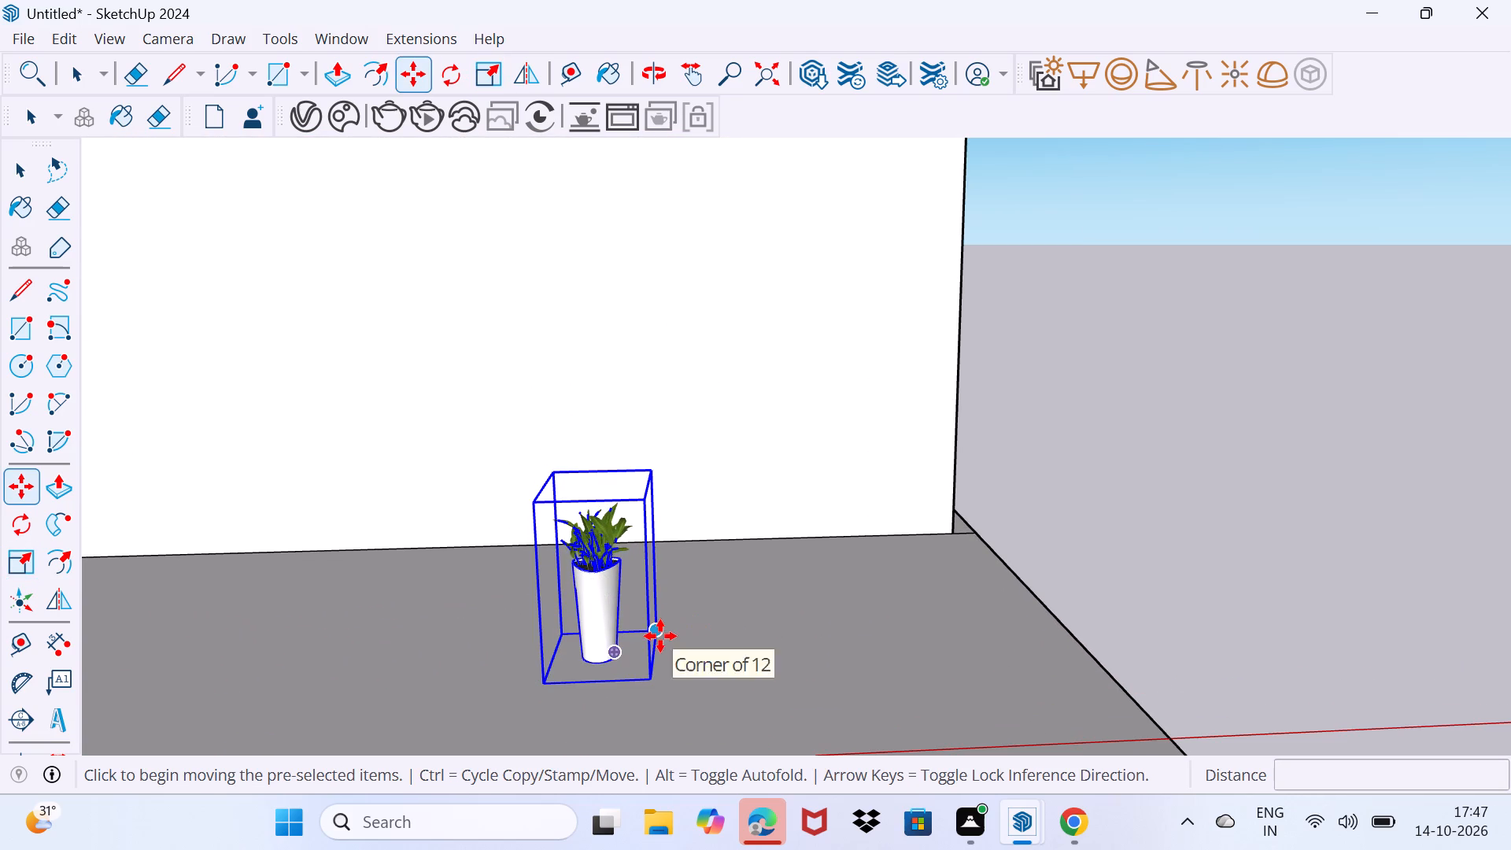
scroll(479, 532, "down", 3)
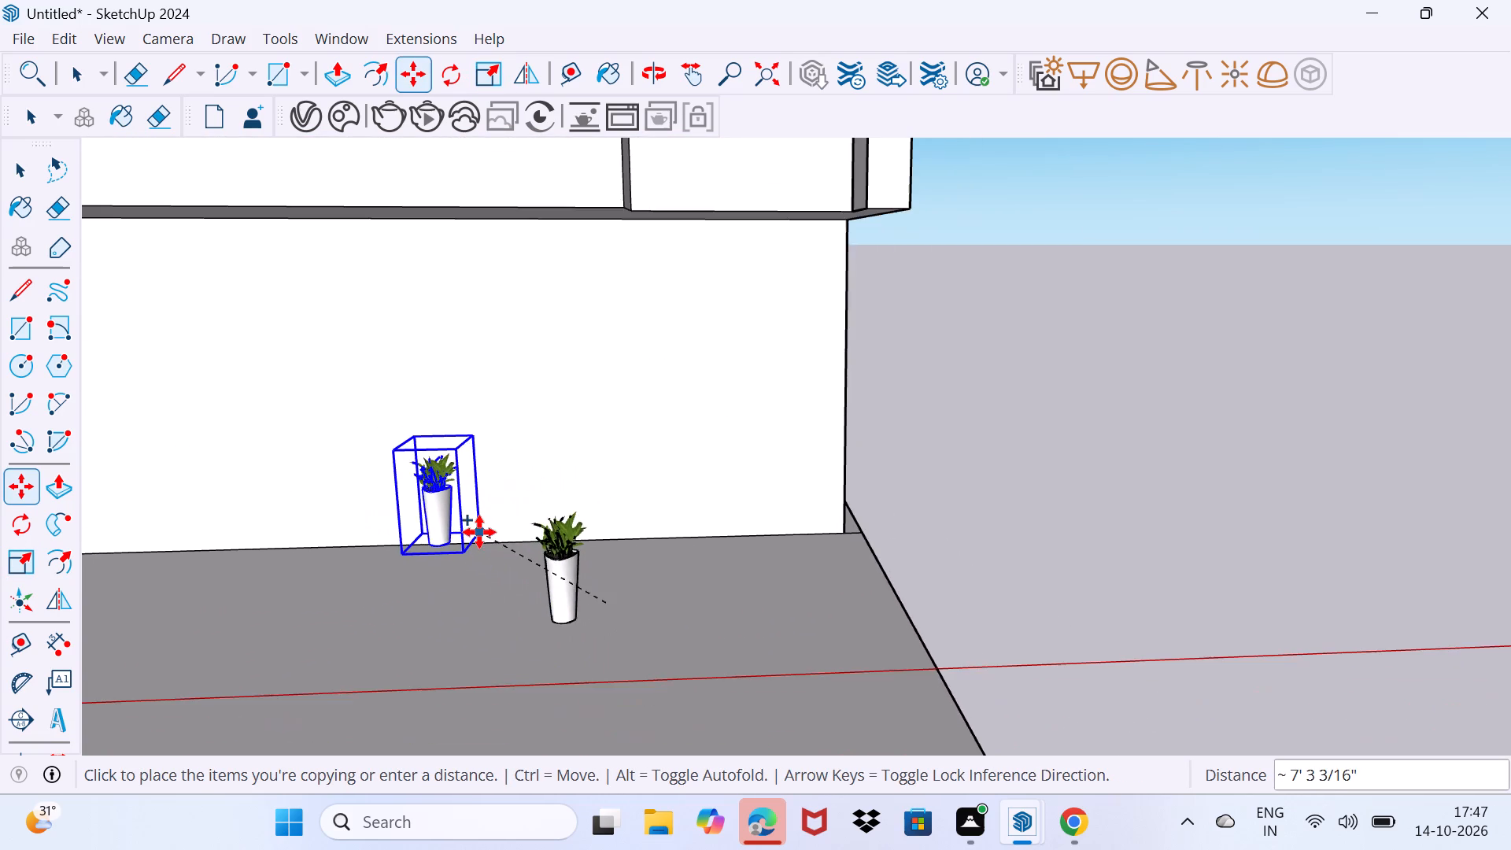
middle_click_drag(479, 532, 746, 691, "shift")
middle_click_drag(601, 360, 593, 489)
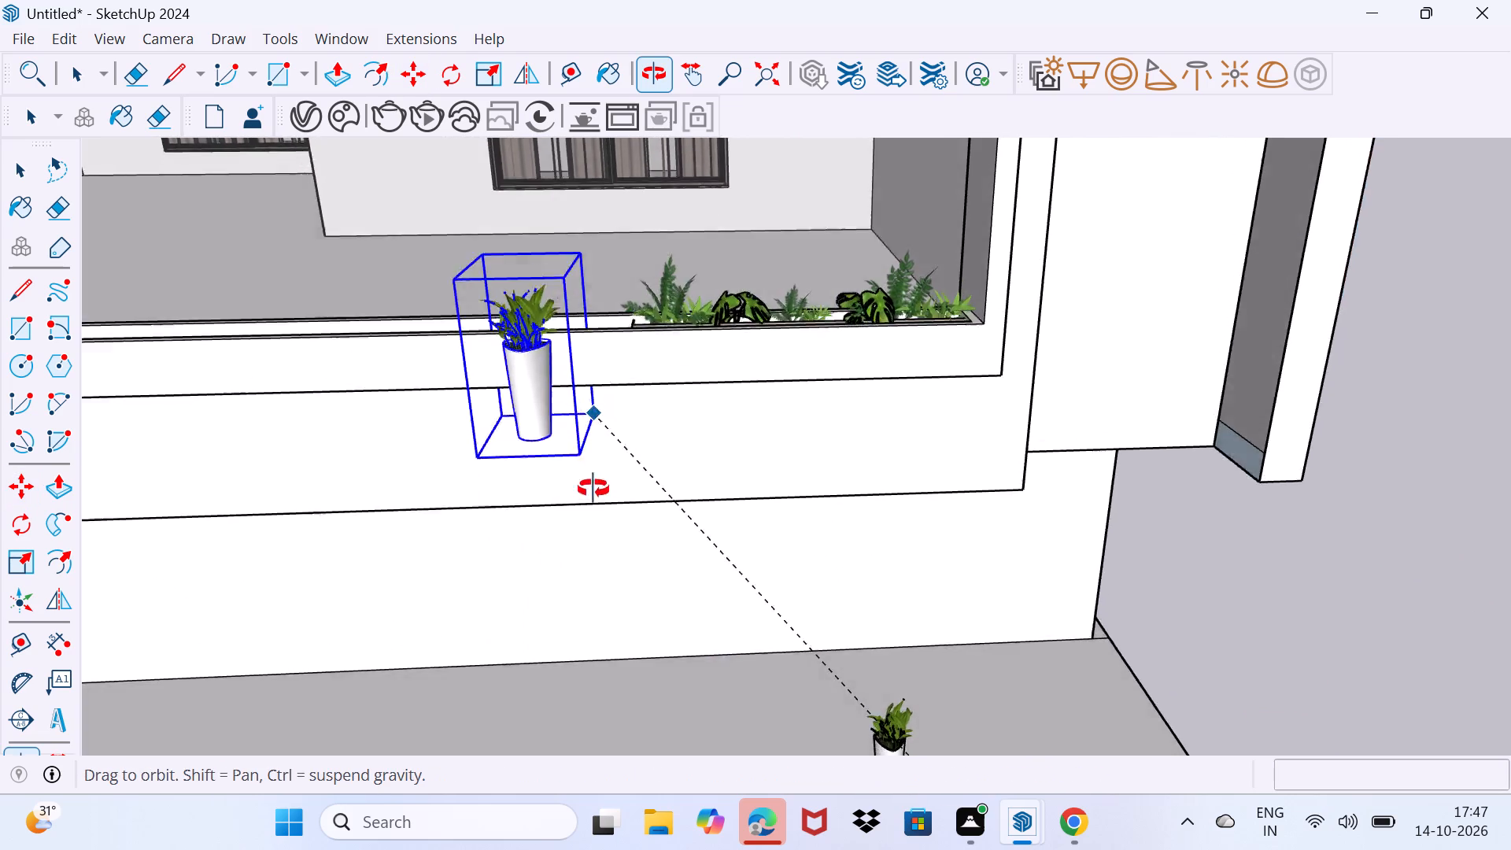
middle_click_drag(593, 489, 595, 579)
scroll(596, 484, "up", 8)
middle_click_drag(604, 466, 597, 493)
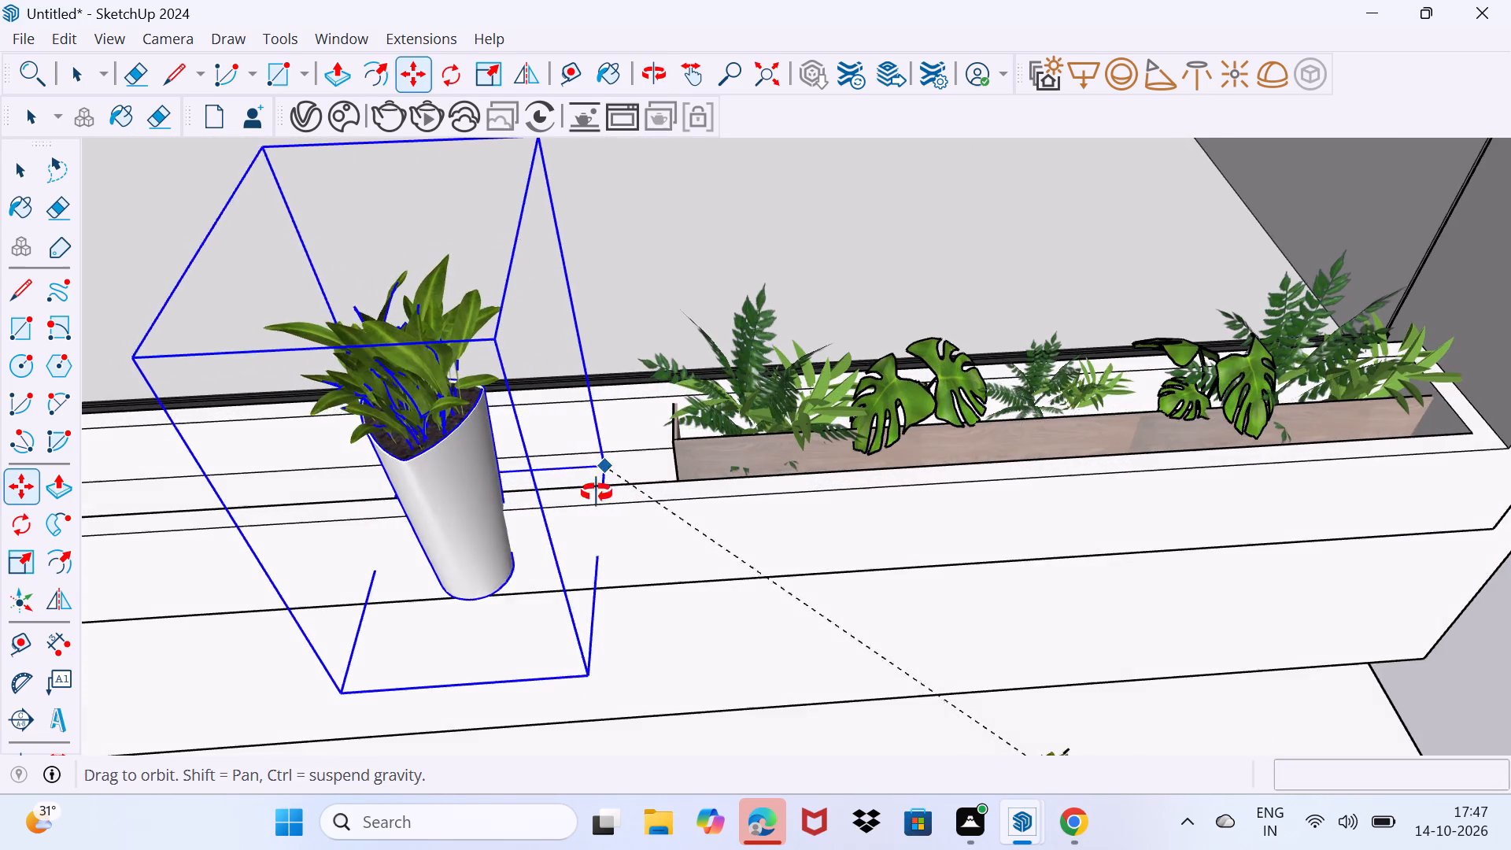
middle_click_drag(597, 493, 553, 549)
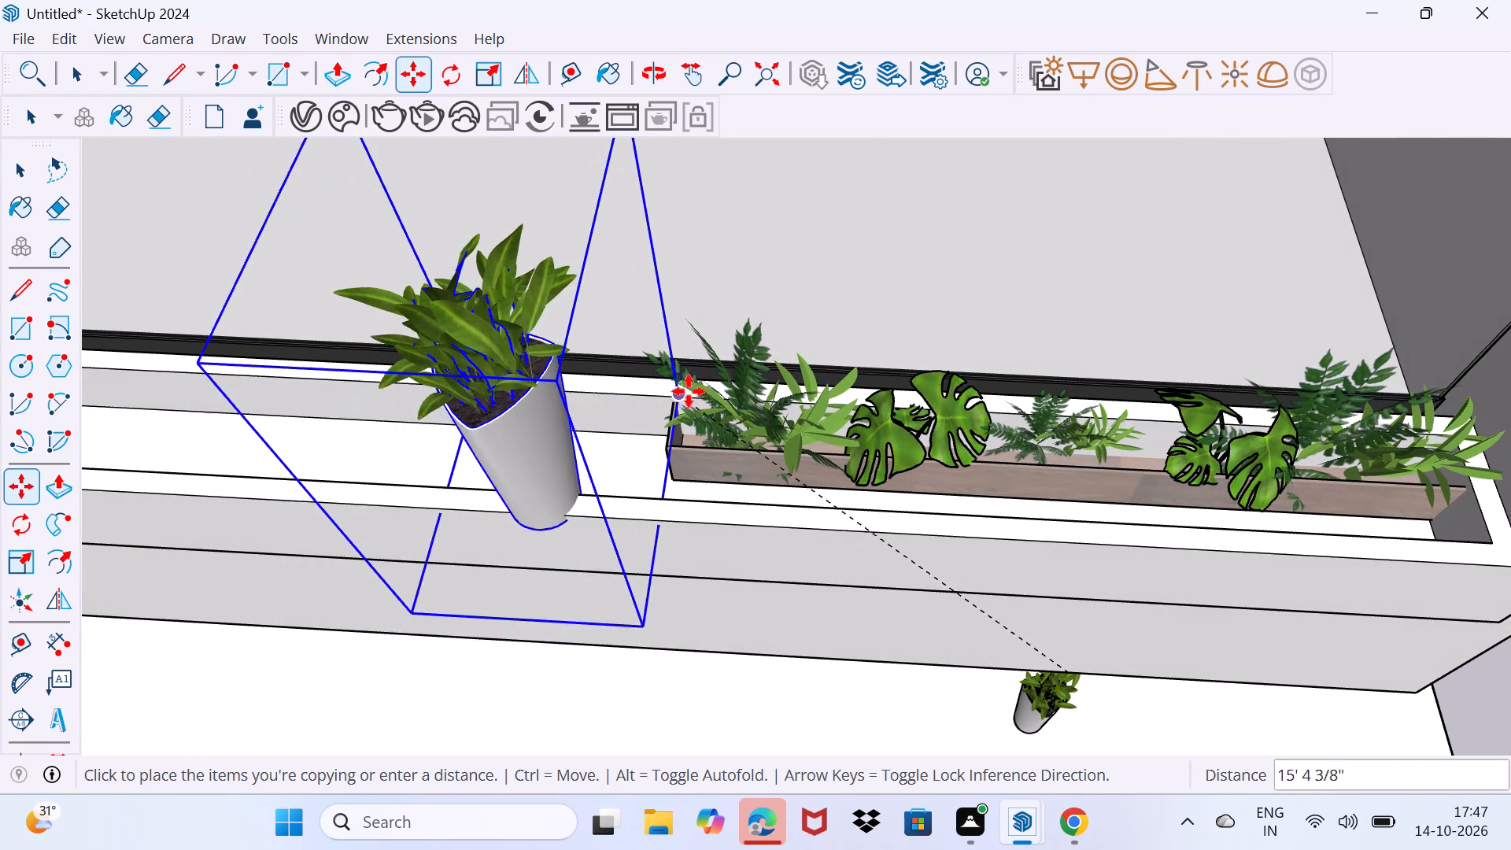
scroll(681, 394, "up", 4)
left_click(702, 306)
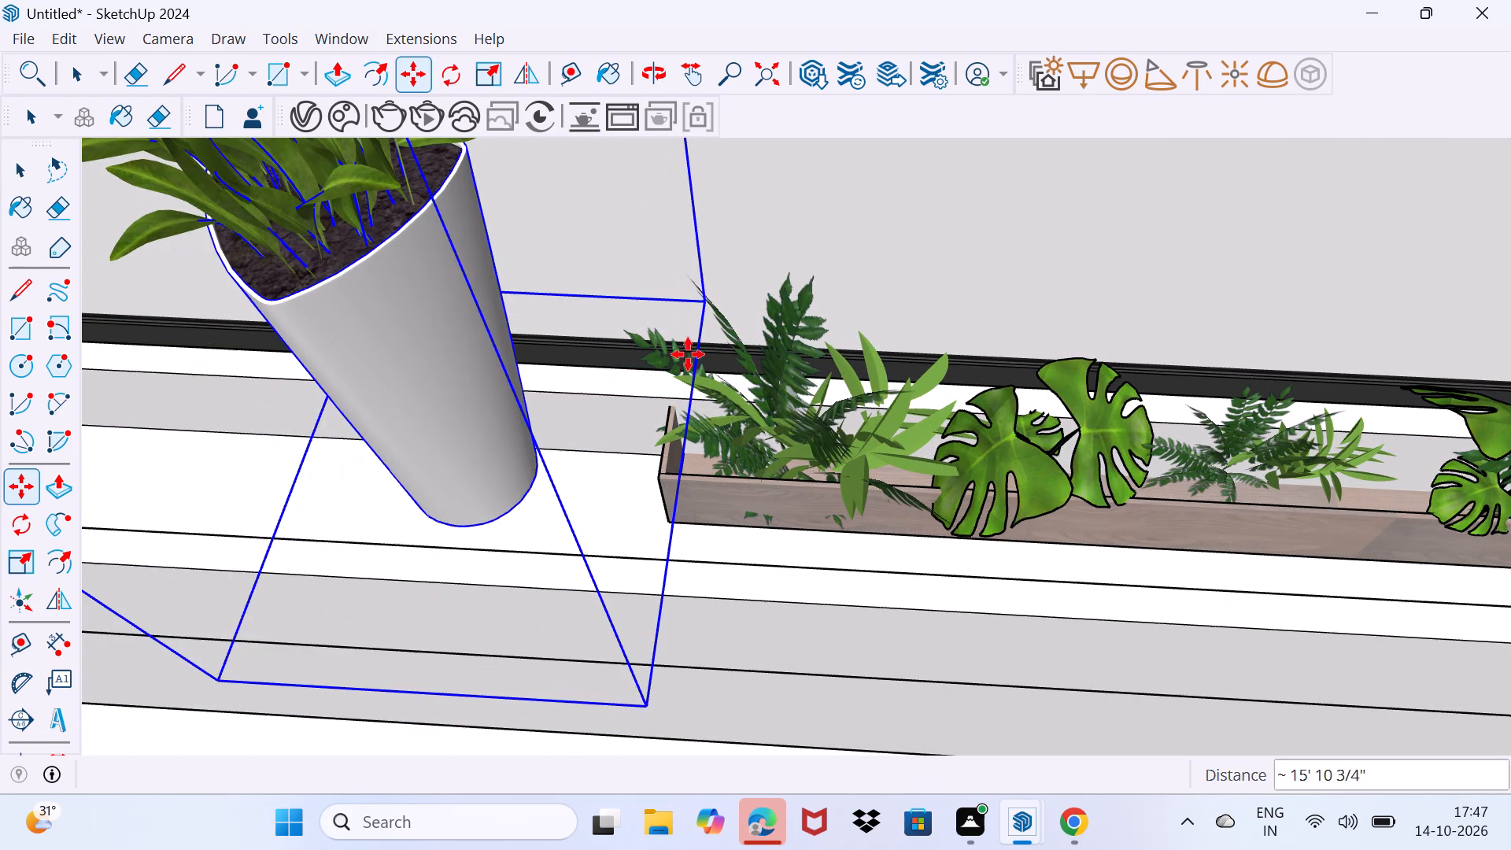
middle_click_drag(652, 707, 682, 625)
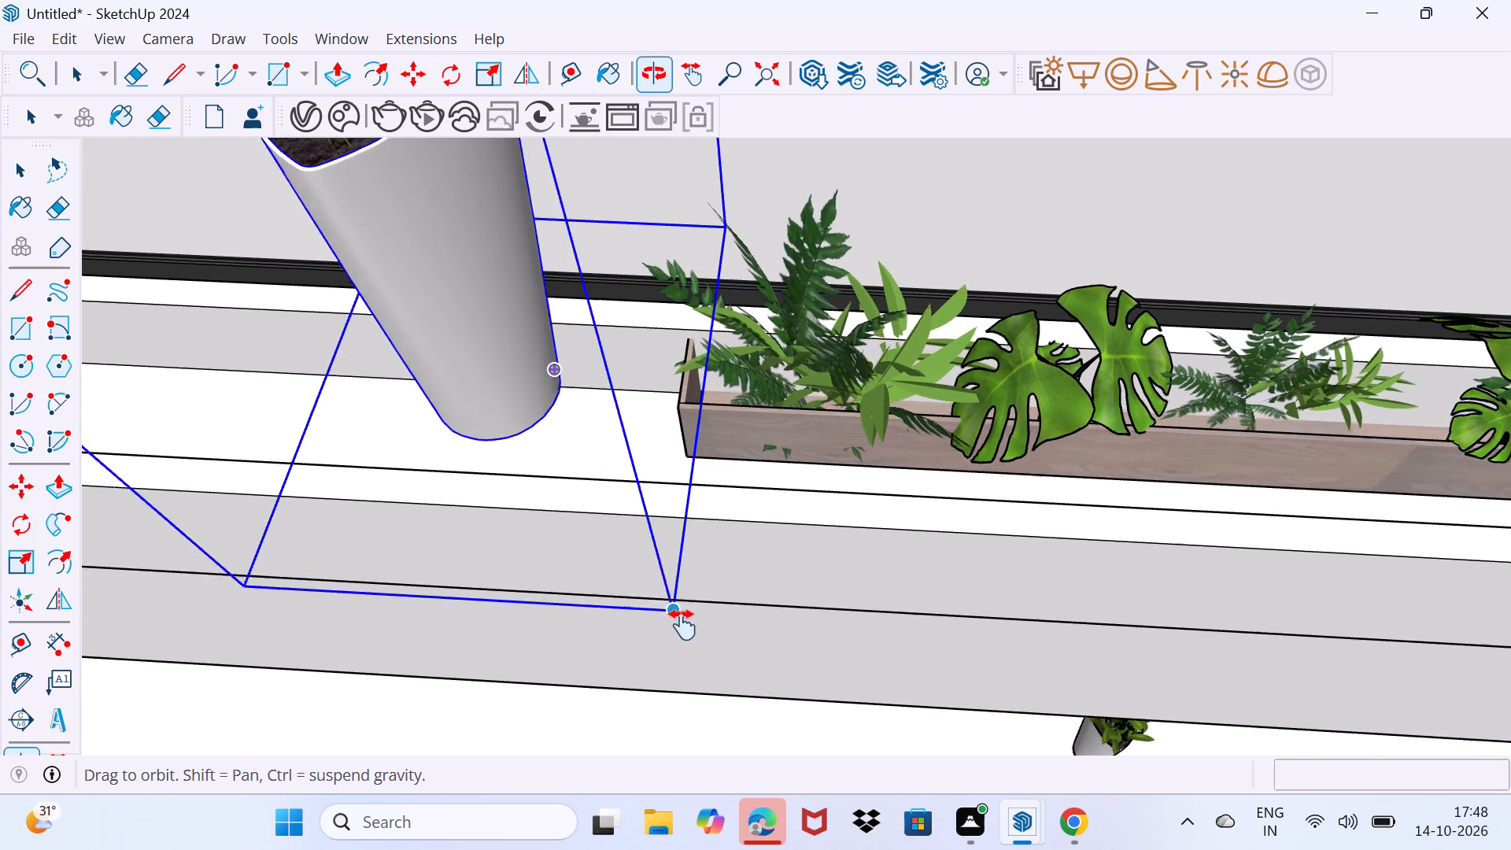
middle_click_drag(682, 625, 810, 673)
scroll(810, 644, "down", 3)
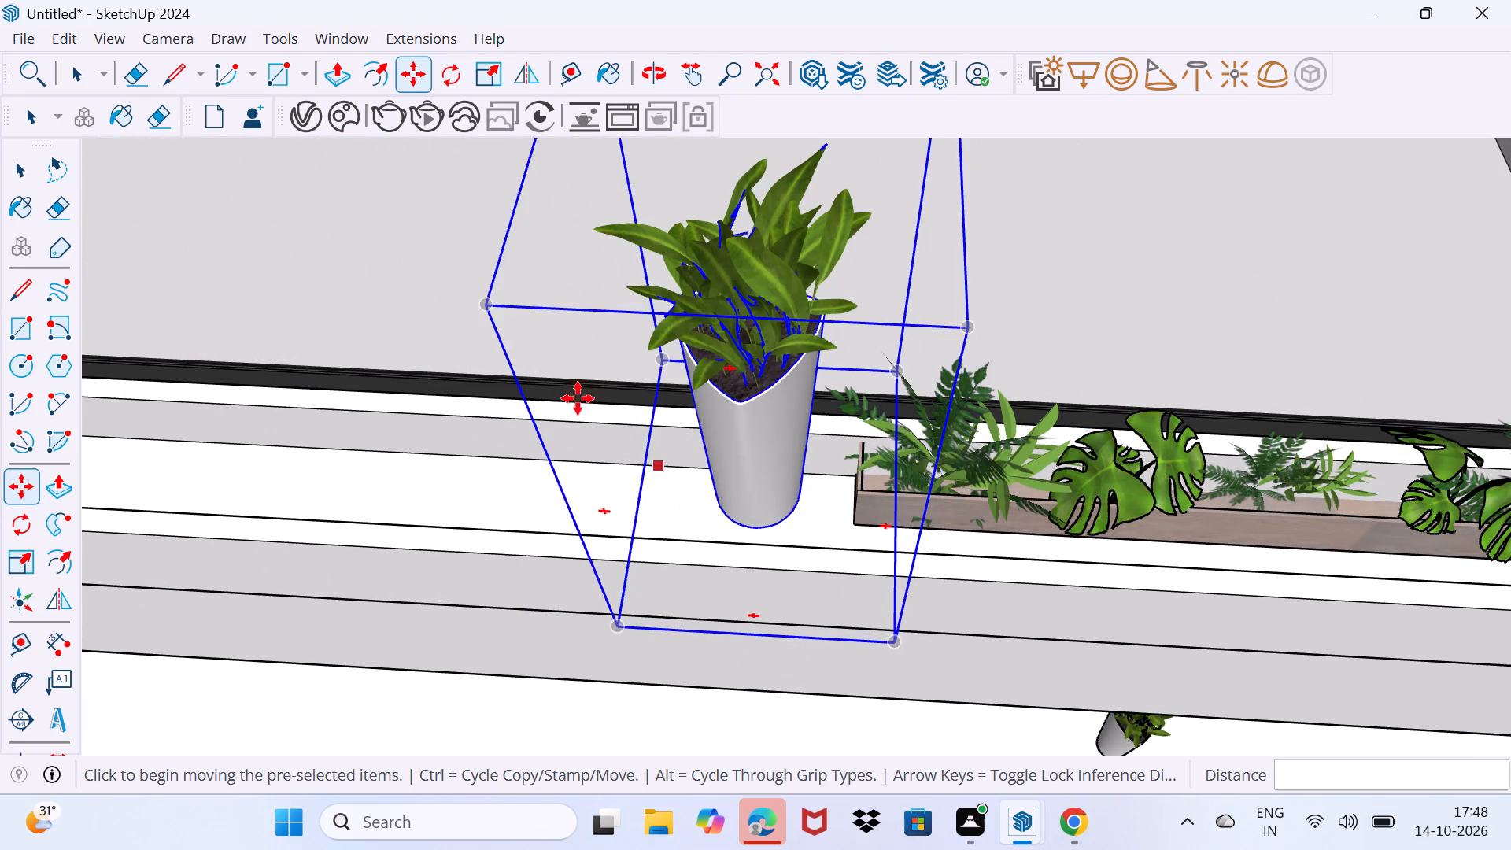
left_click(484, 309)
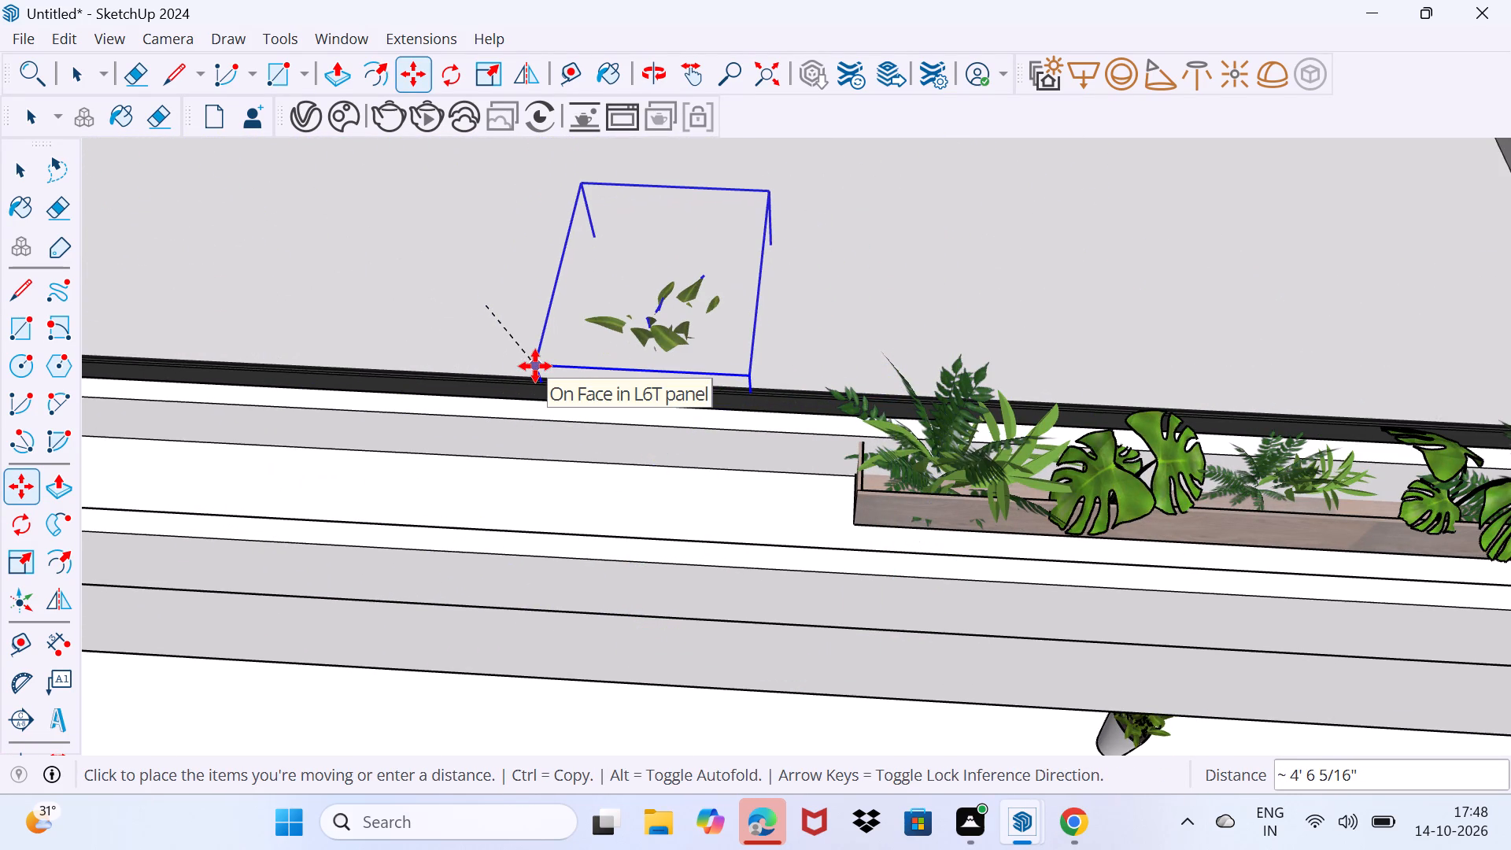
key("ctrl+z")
Move the small potted plant along the trough, away from the end of the planter box.
middle_click_drag(576, 438, 749, 482)
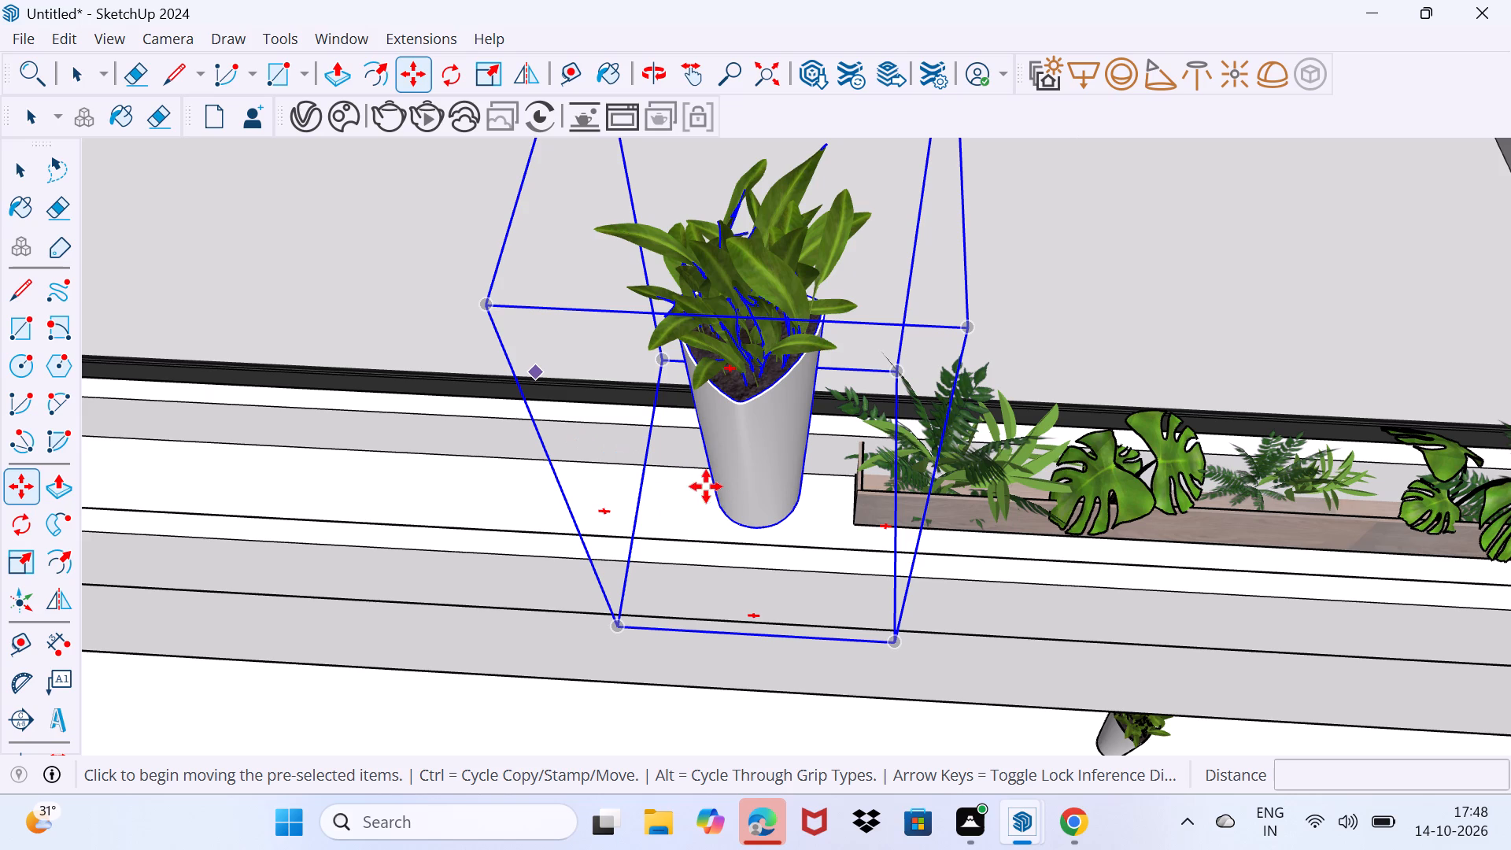
middle_click_drag(707, 487, 1308, 354)
scroll(1307, 353, "down", 3)
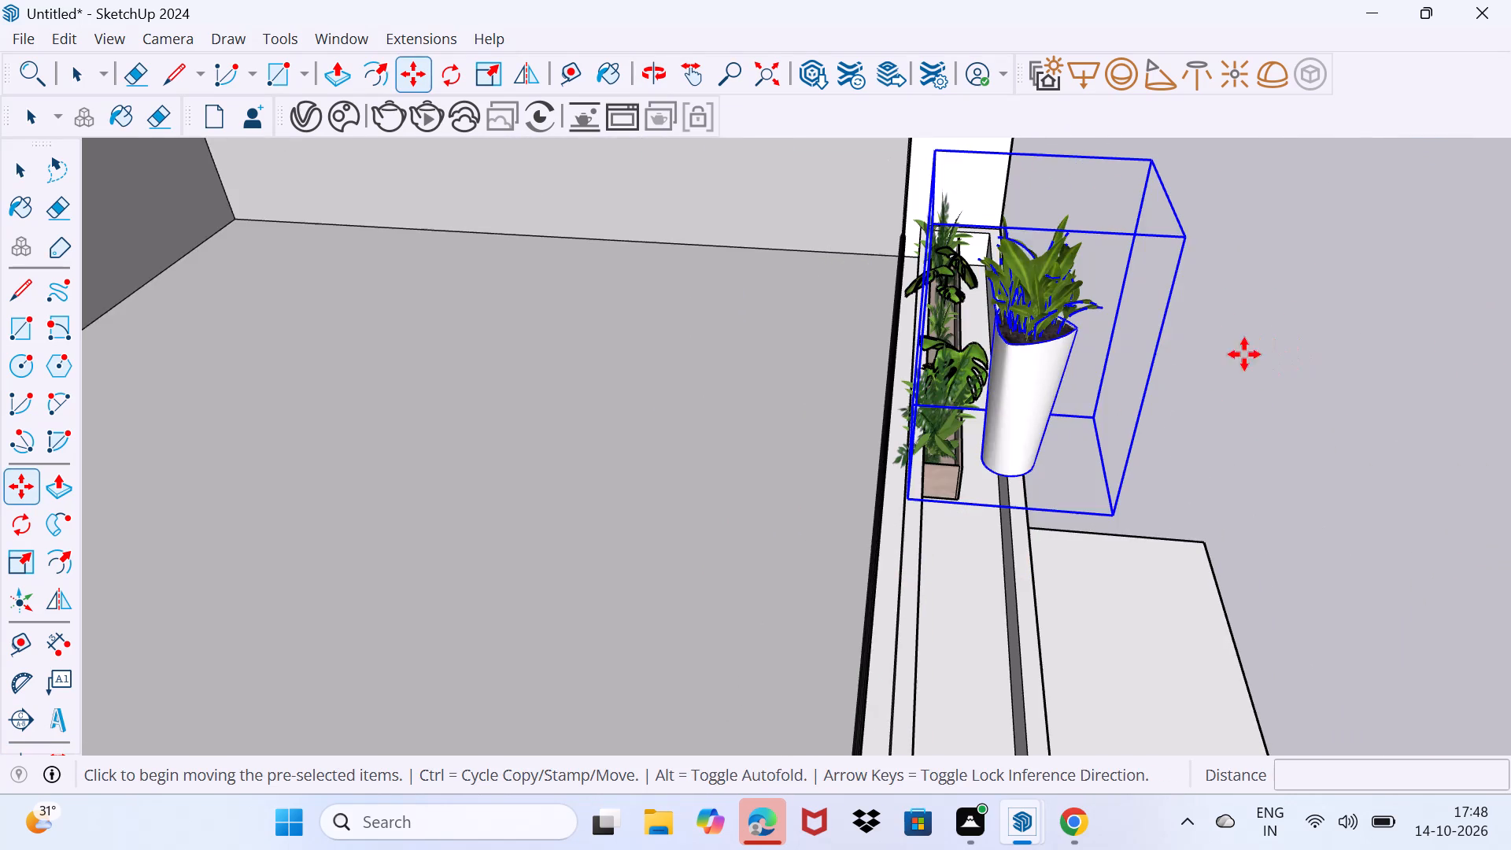
left_click(936, 157)
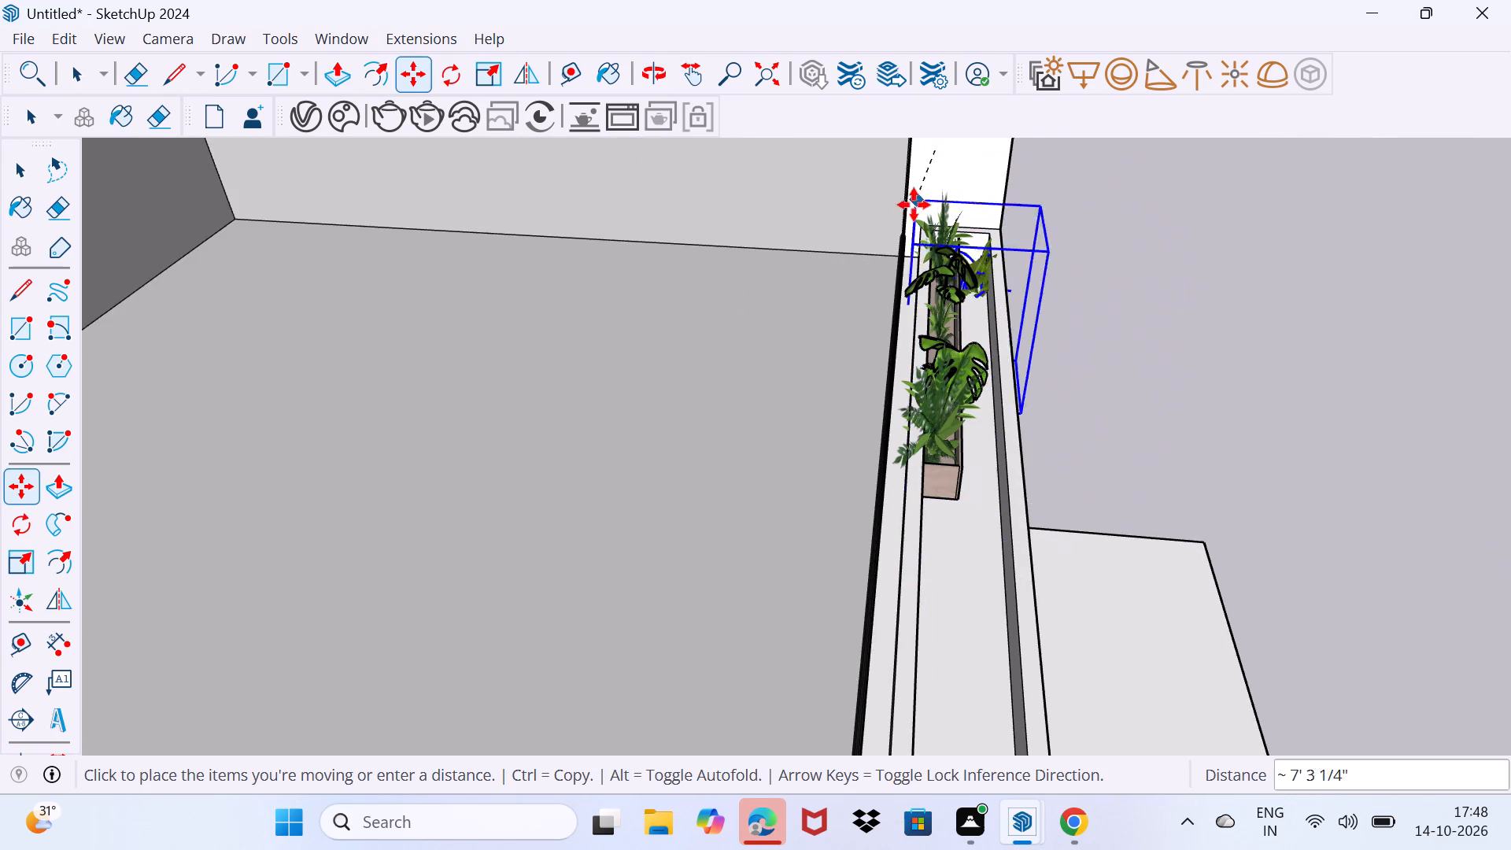
left_click(895, 253)
left_click_drag(863, 674, 863, 679)
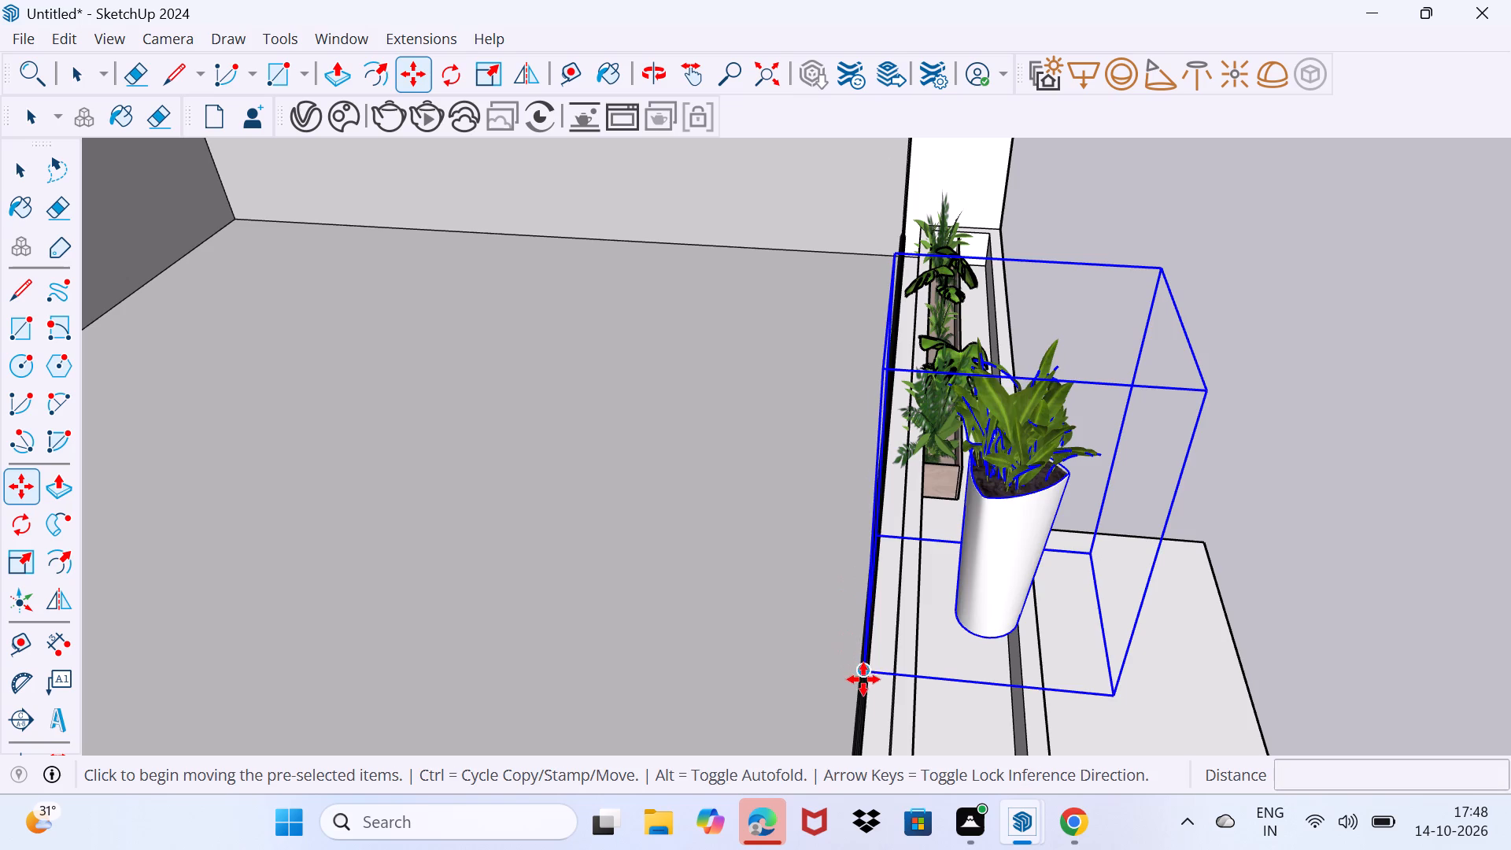
left_click_drag(863, 679, 863, 715)
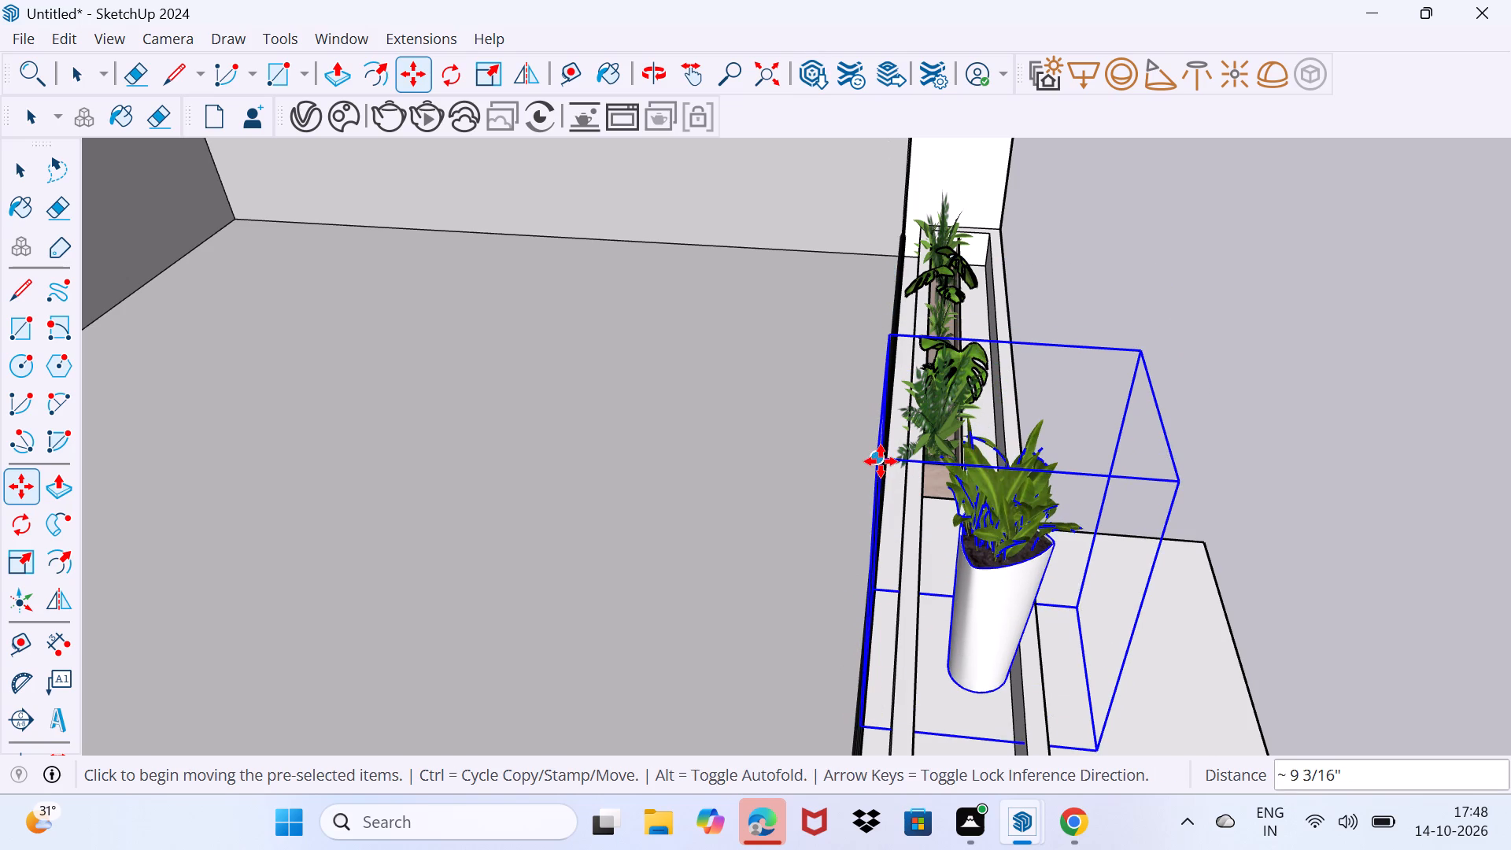
left_click_drag(881, 461, 881, 496)
Raise the potted plant out of the front wall so its pot sits in the open trough.
middle_click_drag(989, 529, 730, 433)
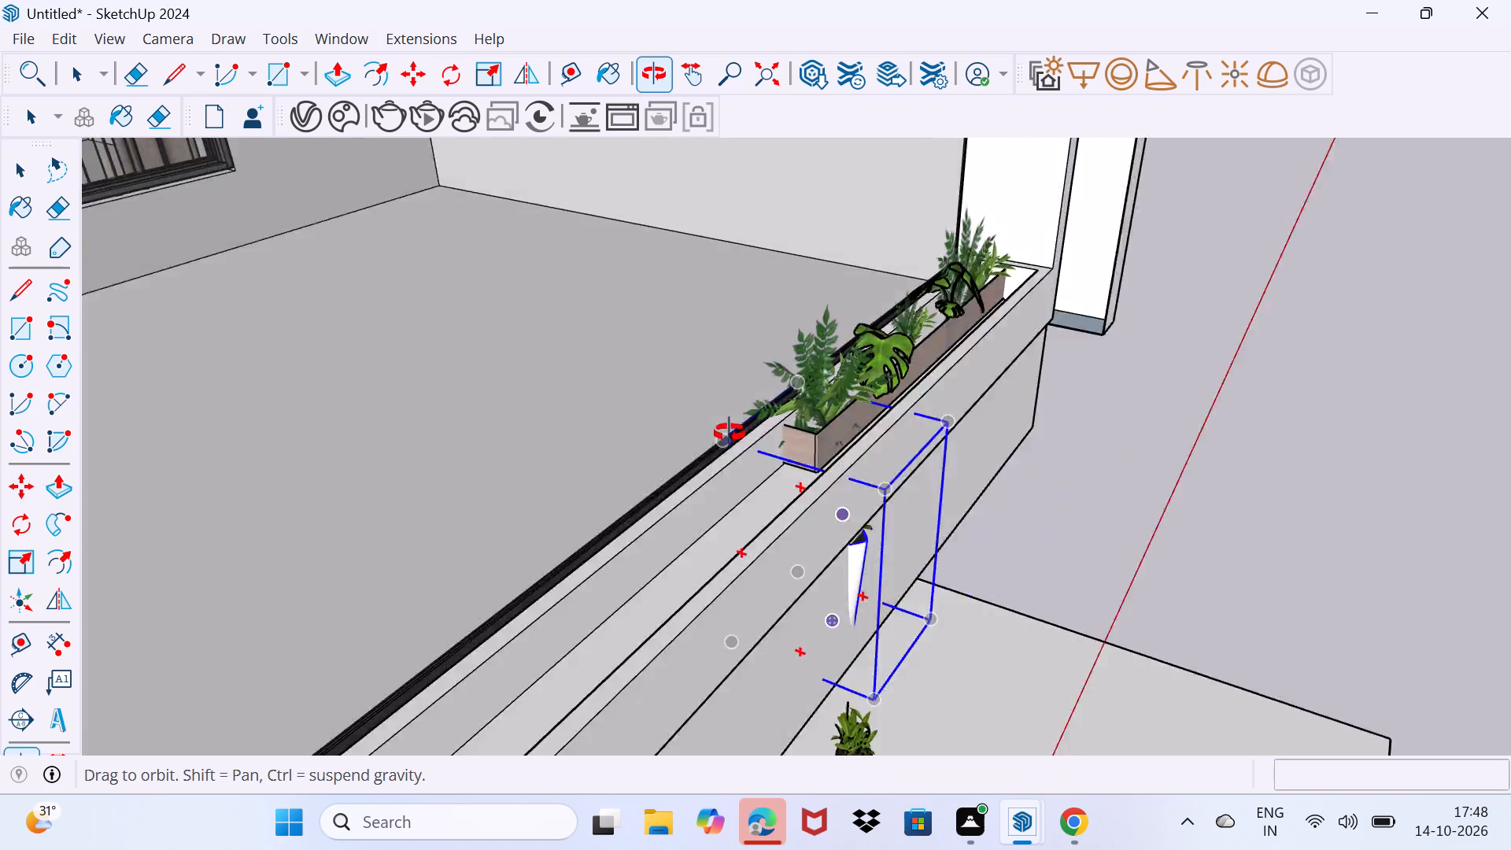
middle_click_drag(730, 433, 705, 419)
left_click_drag(730, 405, 625, 376)
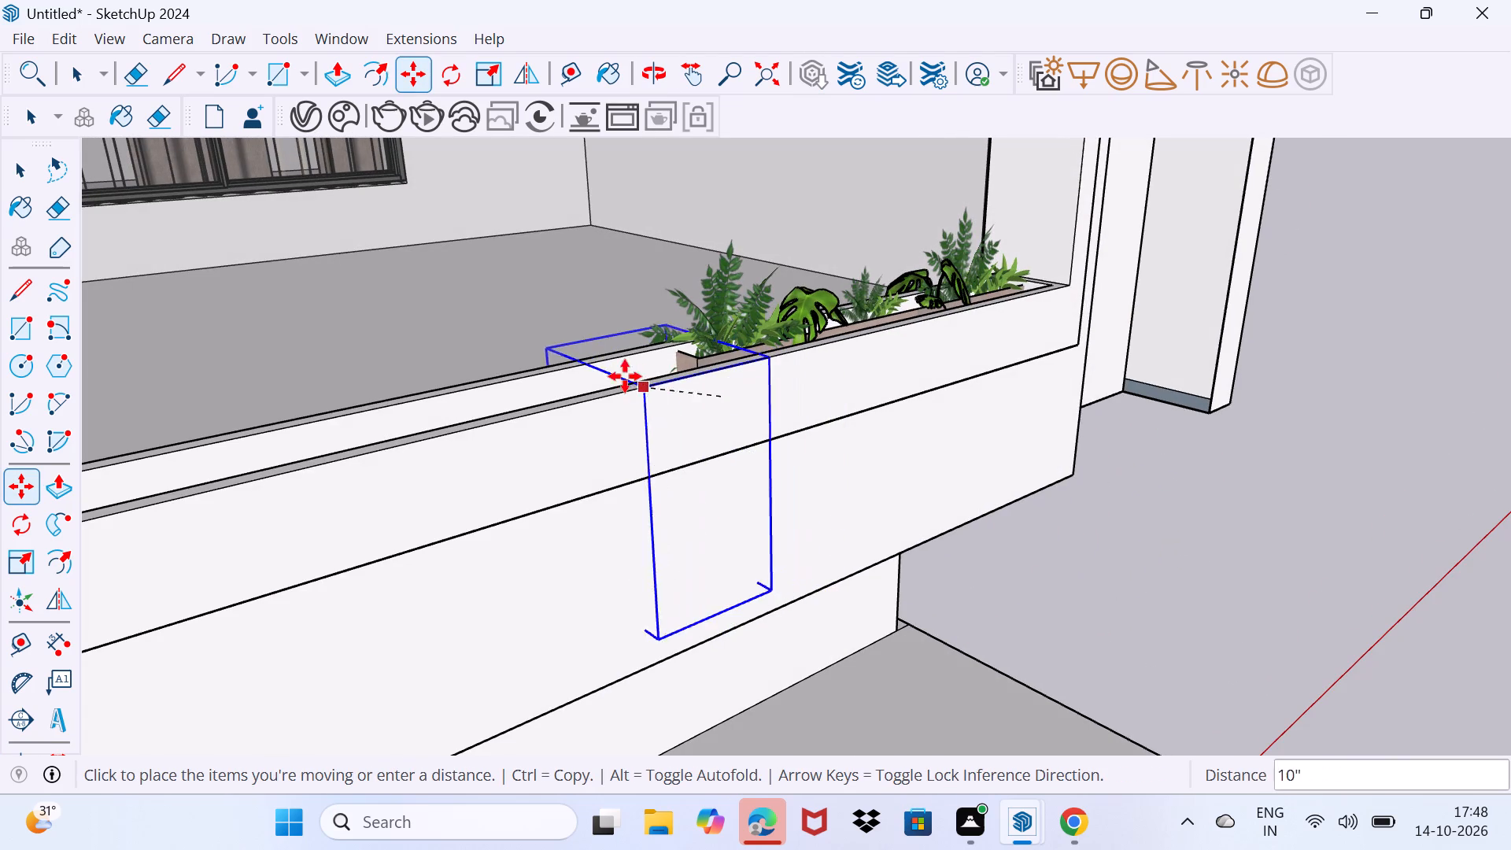
left_click_drag(625, 376, 587, 135)
left_click_drag(610, 464, 599, 528)
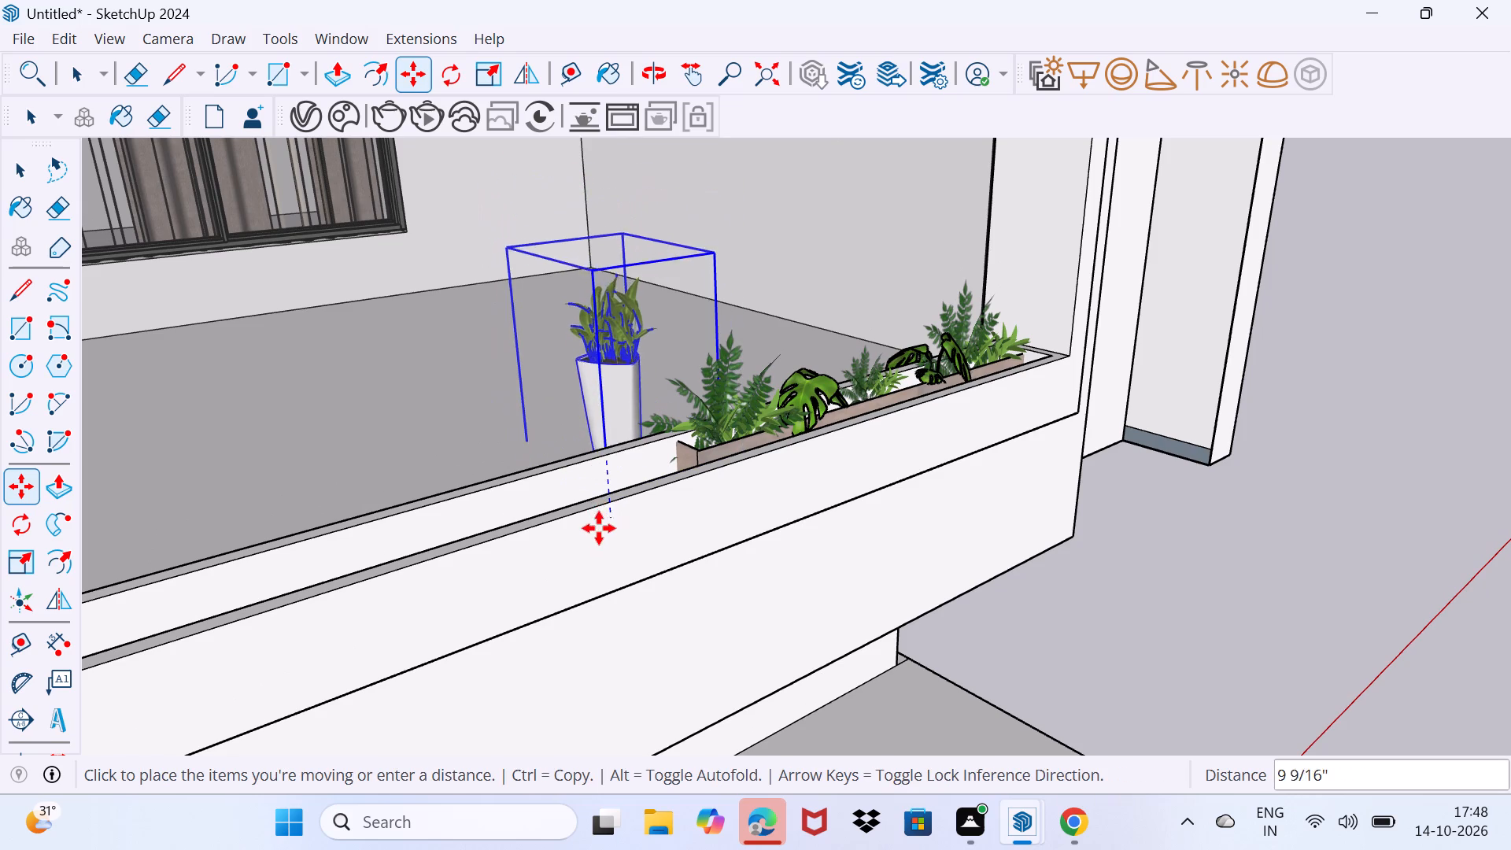
left_click_drag(599, 528, 589, 601)
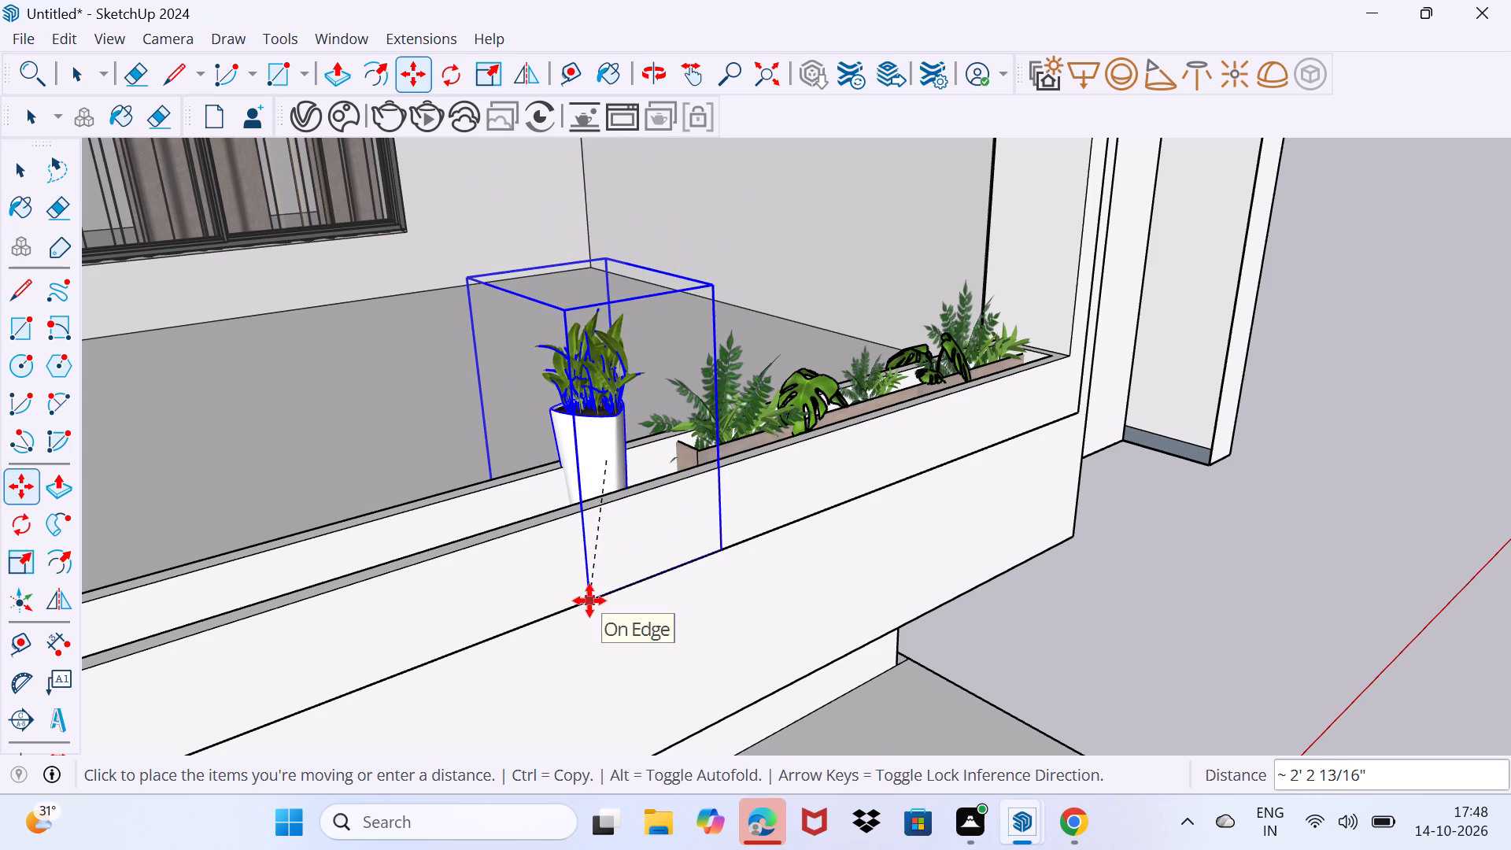
left_click_drag(589, 601, 641, 599)
Reposition the potted plant by about 3' so its pot stands over the trough, clear of the planter box.
middle_click_drag(618, 586, 893, 579)
left_click_drag(760, 583, 798, 585)
left_click_drag(795, 331, 794, 314)
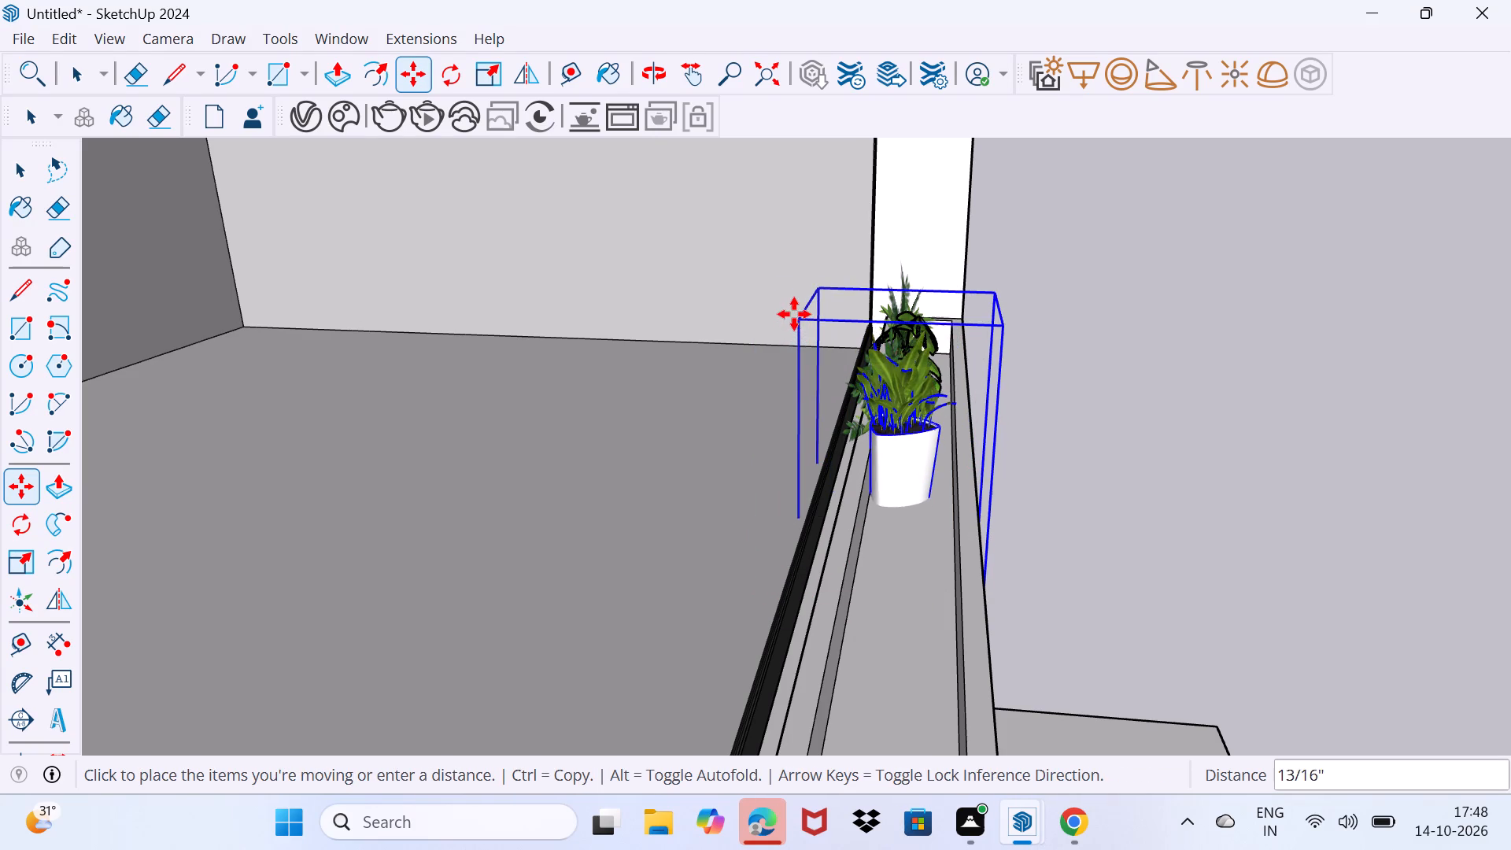
left_click_drag(794, 314, 781, 272)
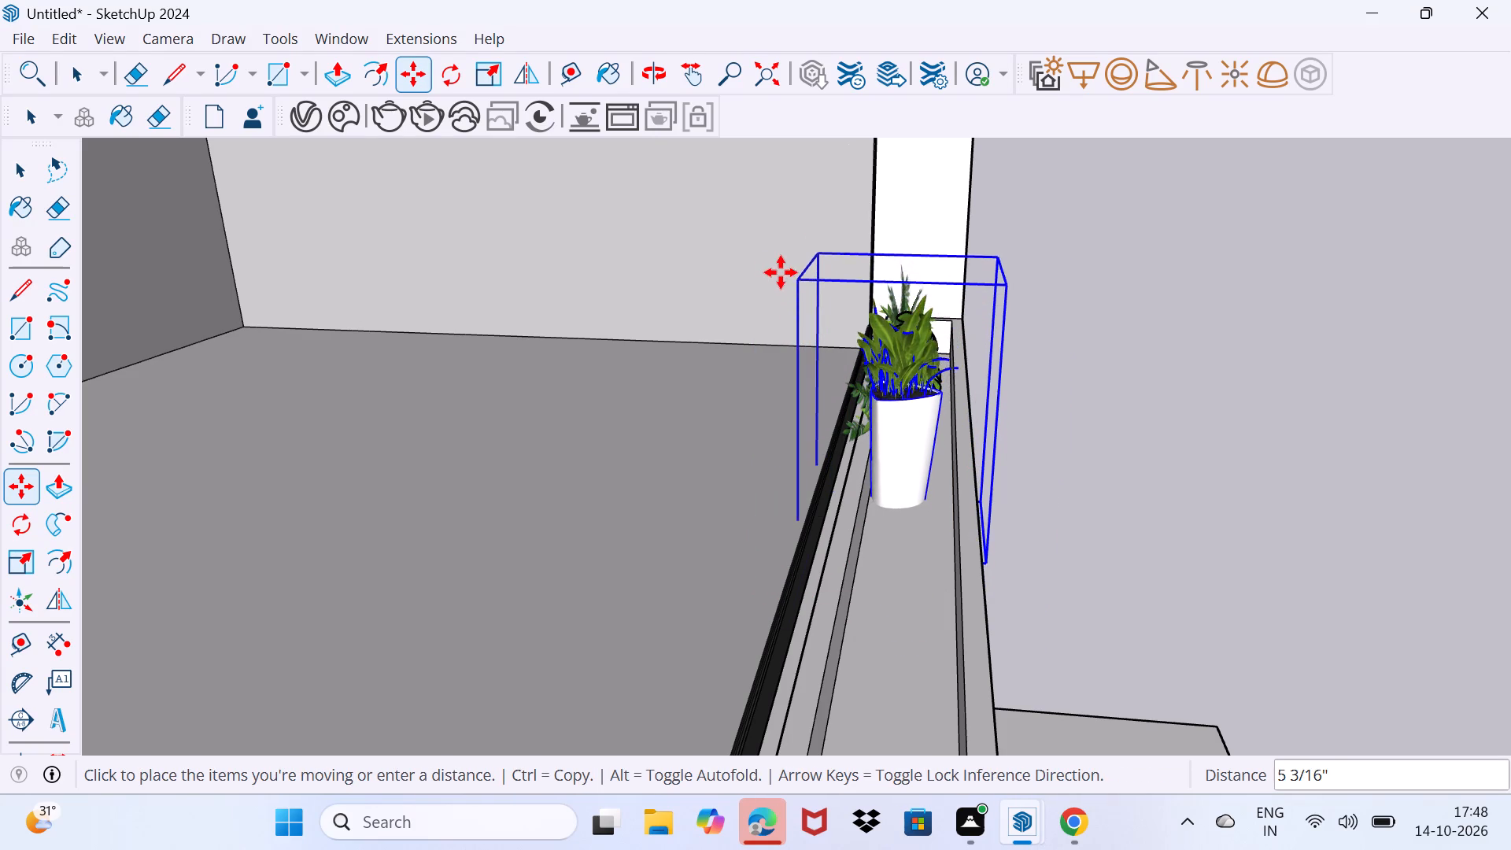
left_click_drag(781, 272, 783, 305)
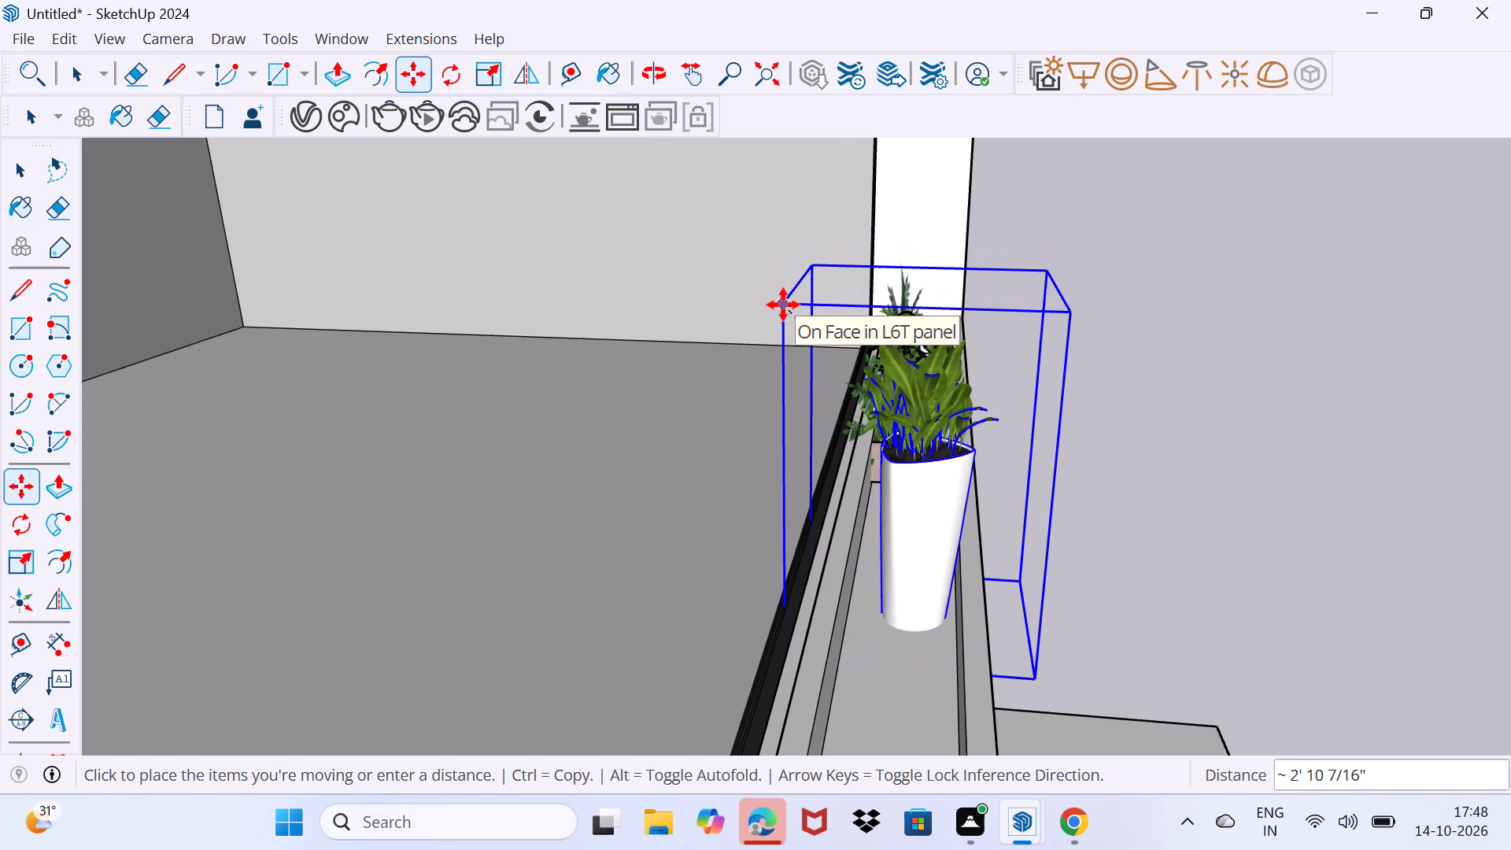
left_click_drag(783, 305, 781, 297)
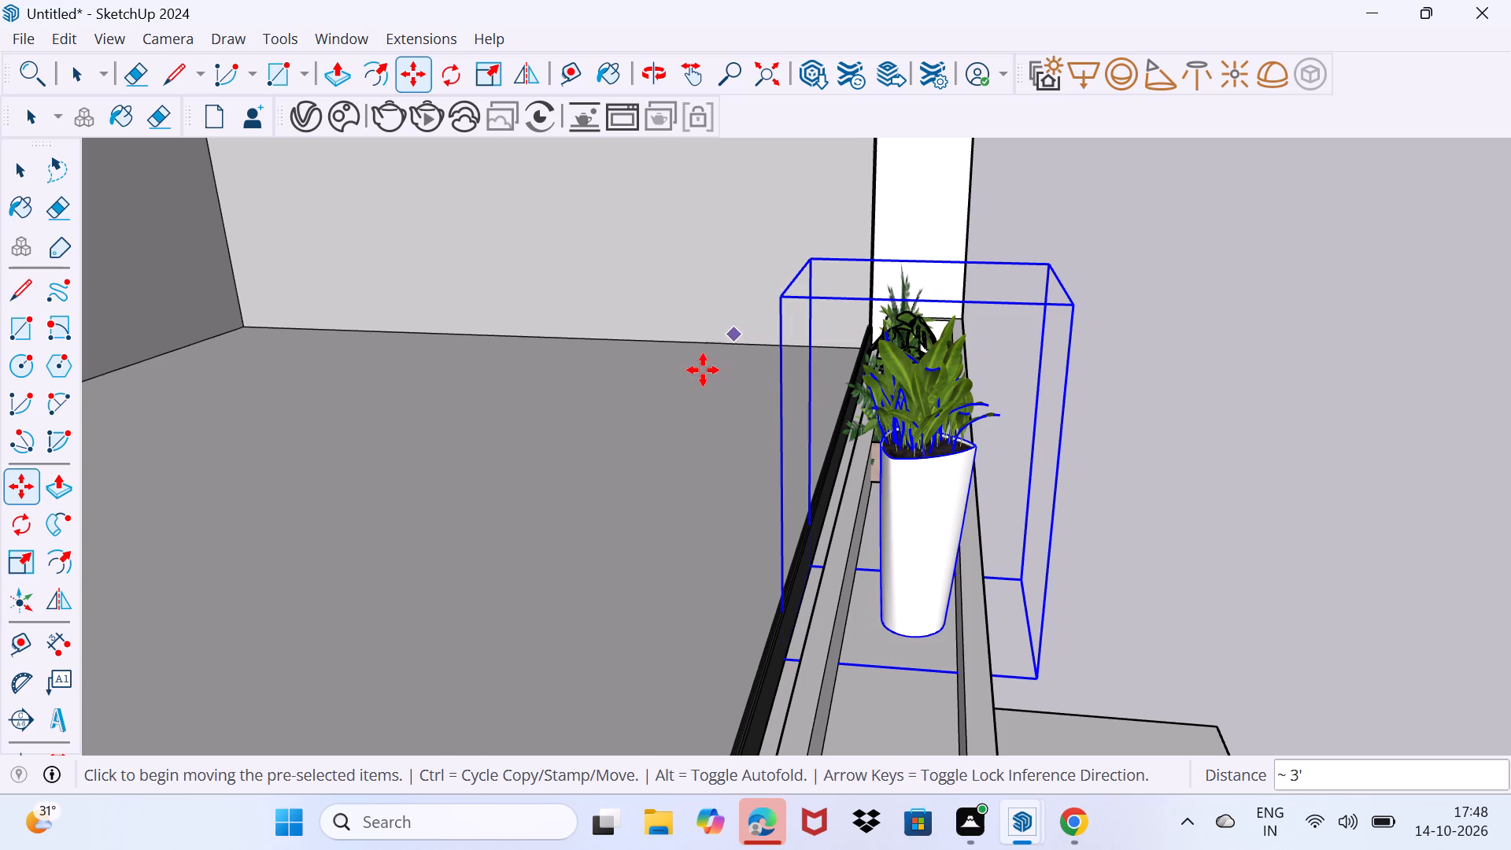
key("space")
Move the potted plant 2' 7 5/16" along the trough to stand right beside the end of the planter box.
left_click_drag(689, 408, 695, 357)
scroll(789, 390, "down", 1)
middle_click_drag(789, 390, 305, 435)
left_click(716, 558)
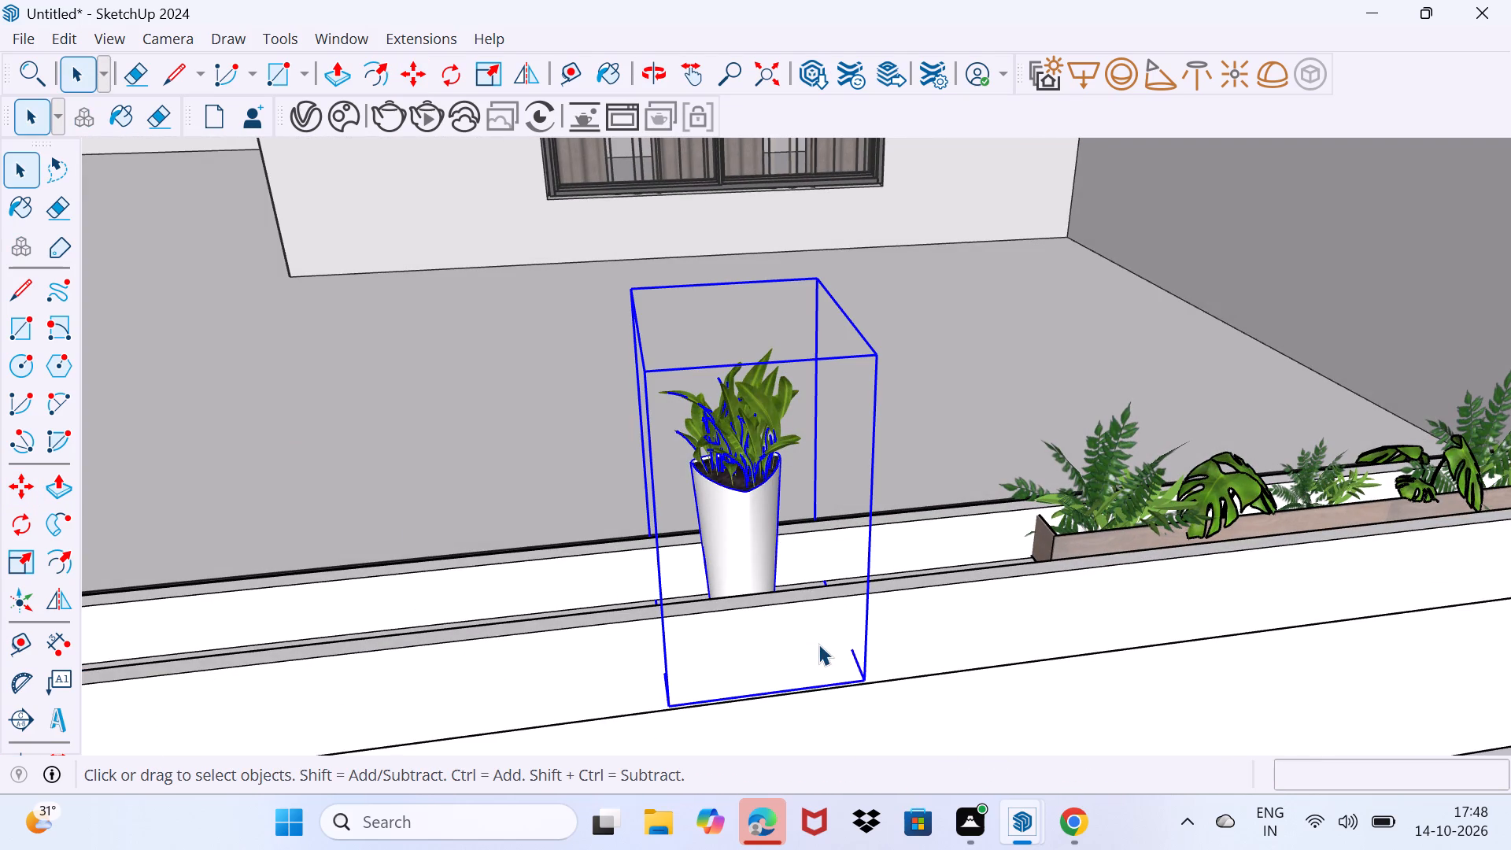
key("m")
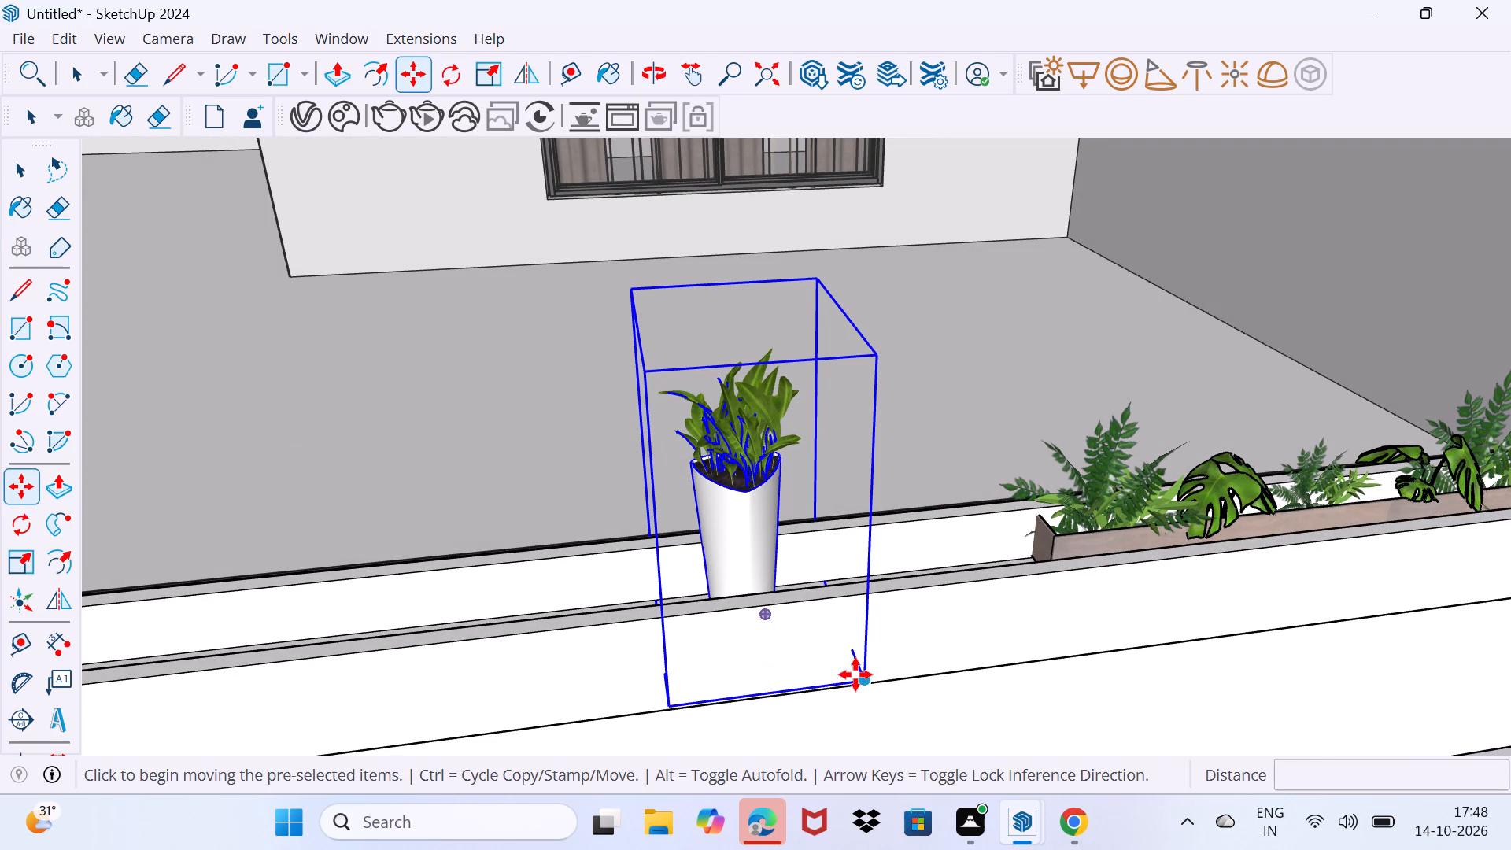
left_click(855, 674)
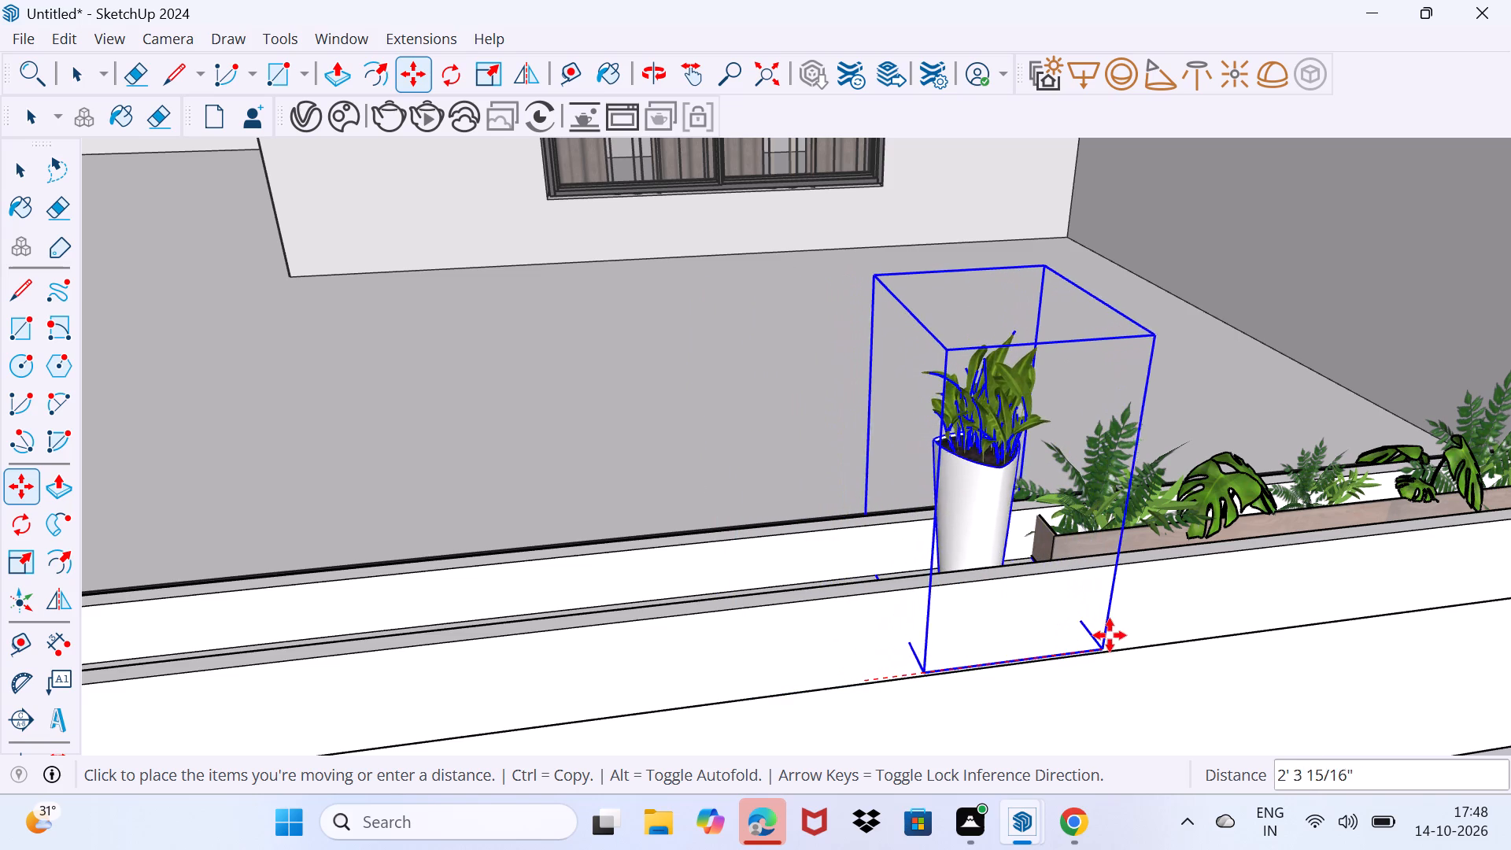
left_click(1129, 632)
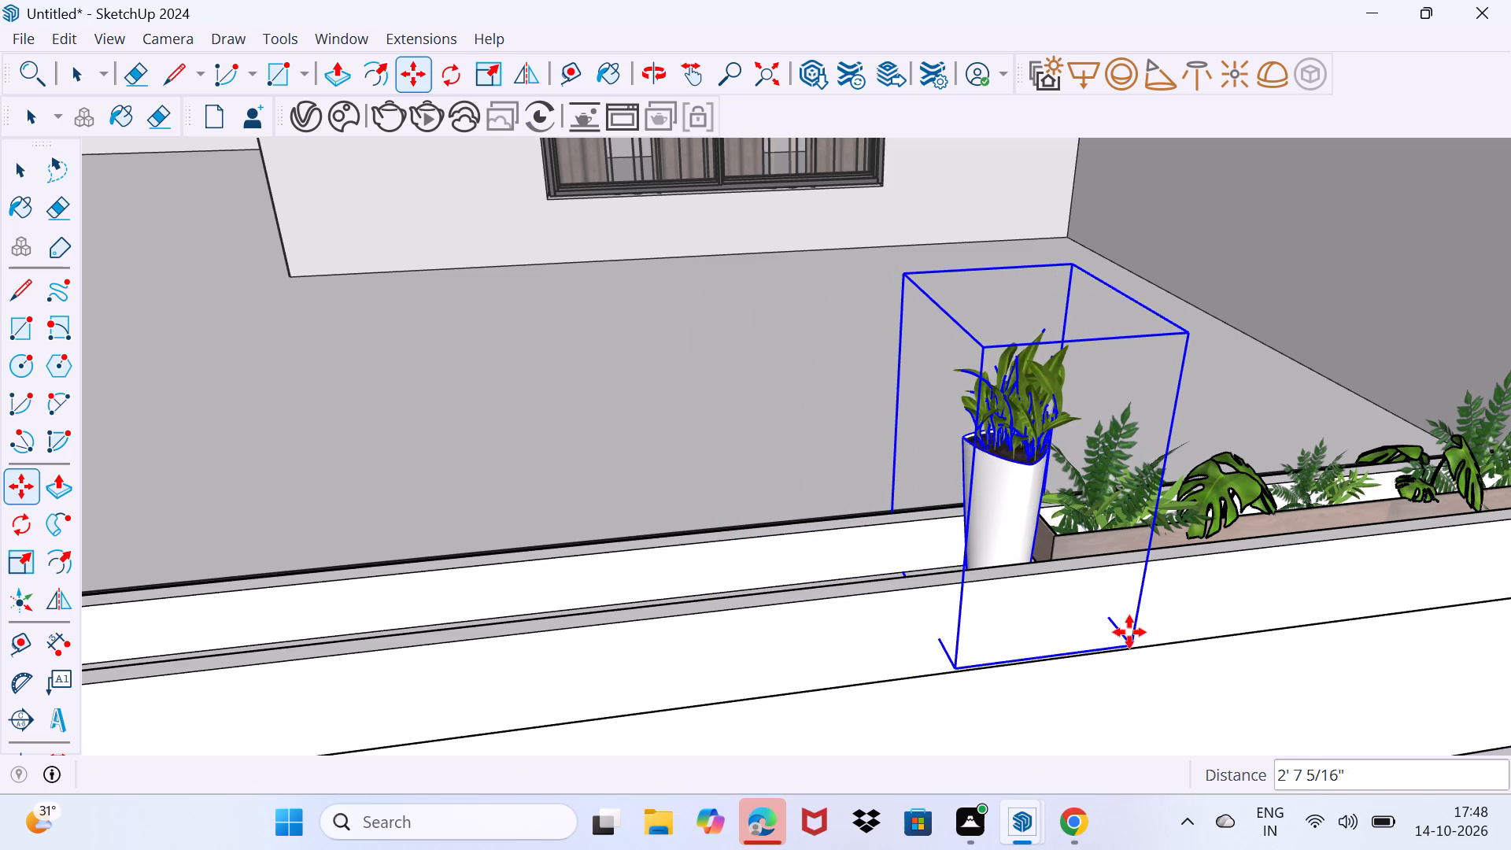
key("space")
Examine the potted plant's placement in the trough along its length and from in front of the house.
left_click_drag(1106, 637, 1106, 619)
scroll(1035, 615, "down", 2)
left_click_drag(1001, 664, 1026, 630)
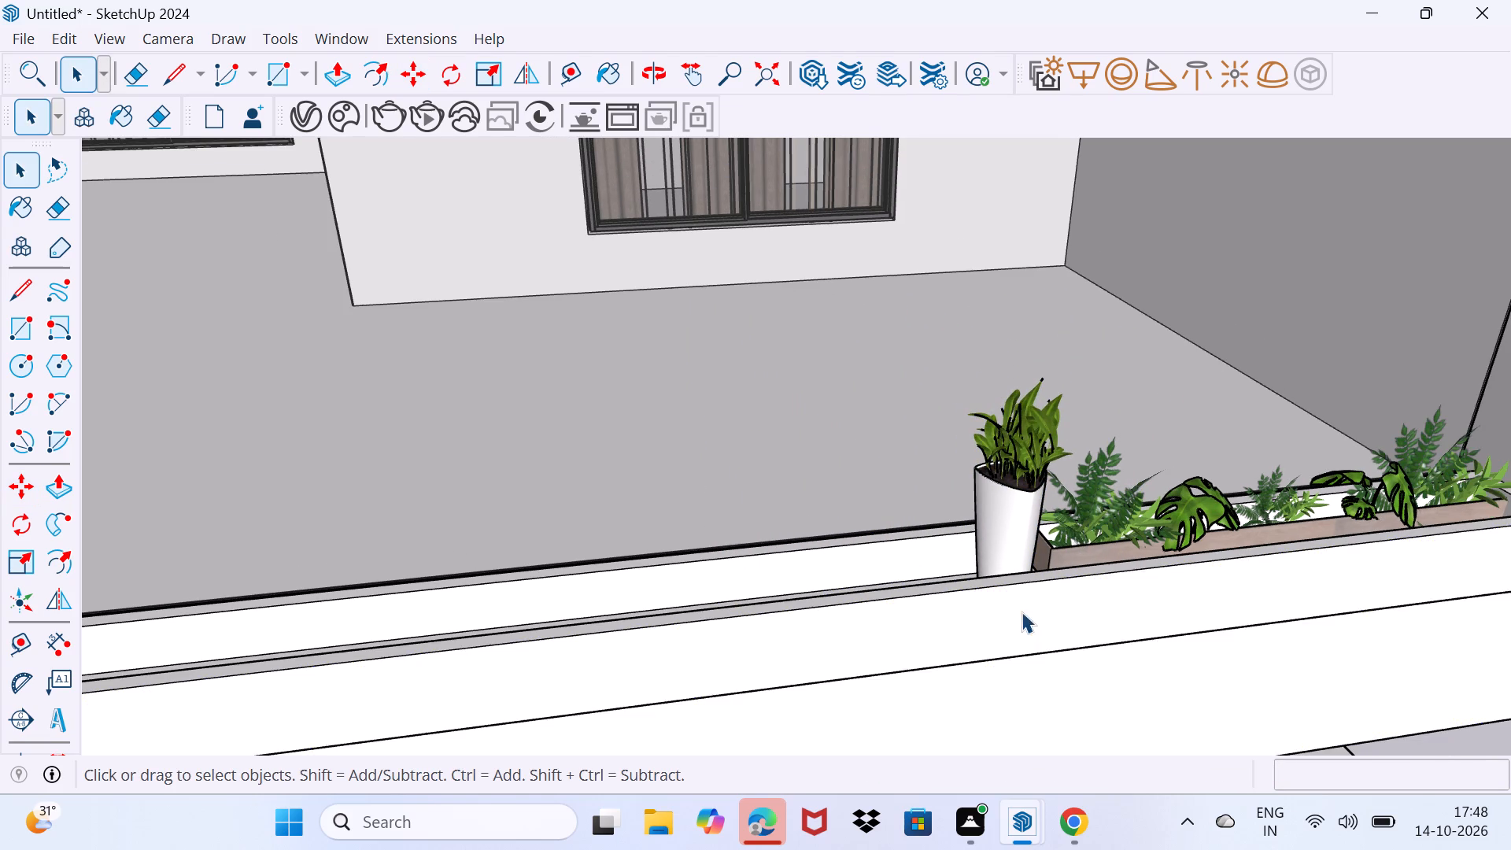
scroll(999, 624, "down", 7)
middle_click_drag(998, 623, 457, 576)
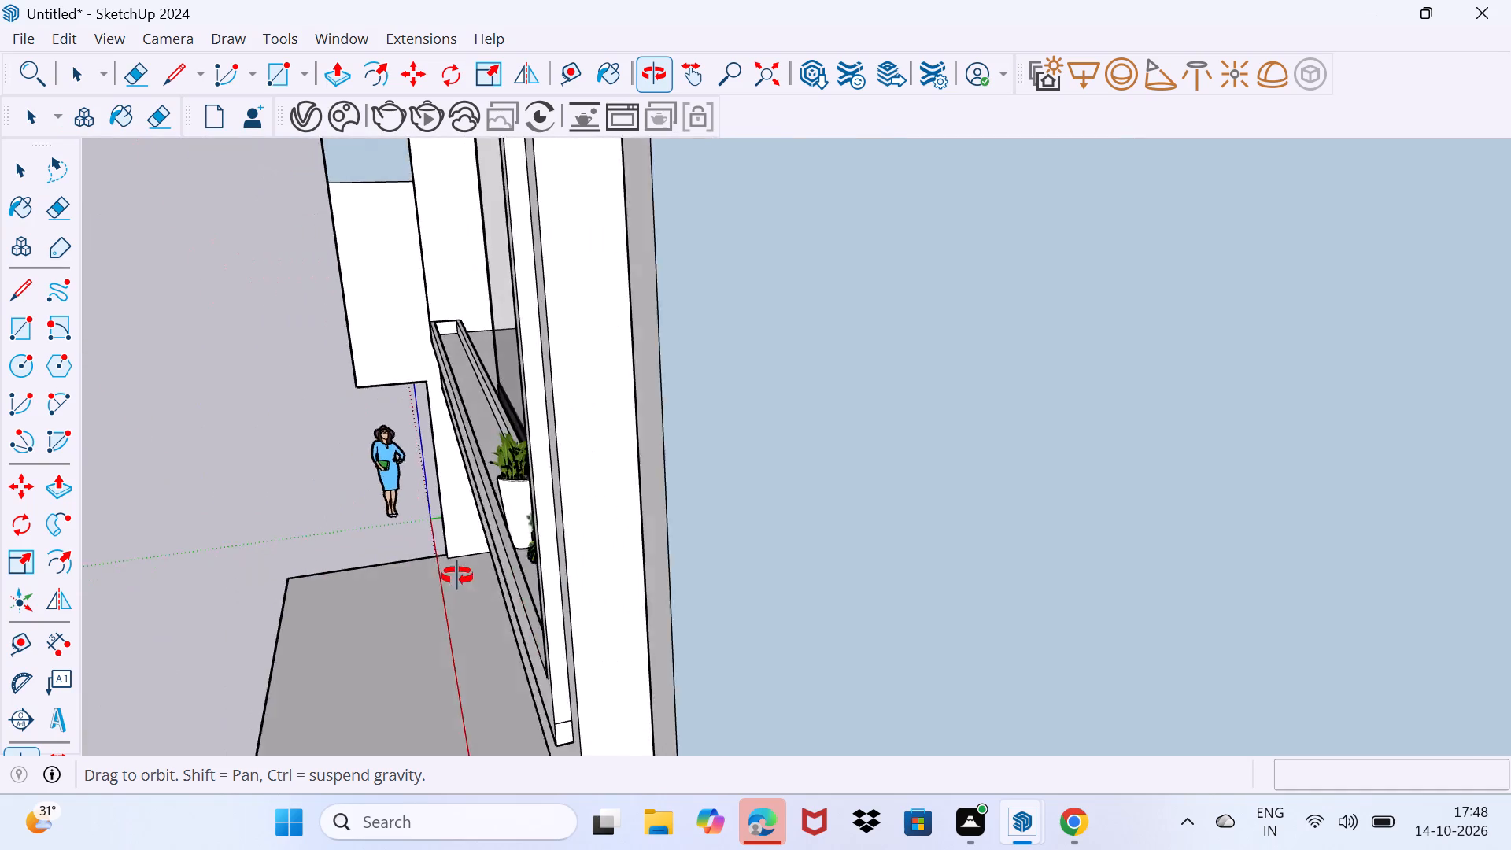
middle_click_drag(457, 576, 845, 545)
scroll(845, 545, "down", 2)
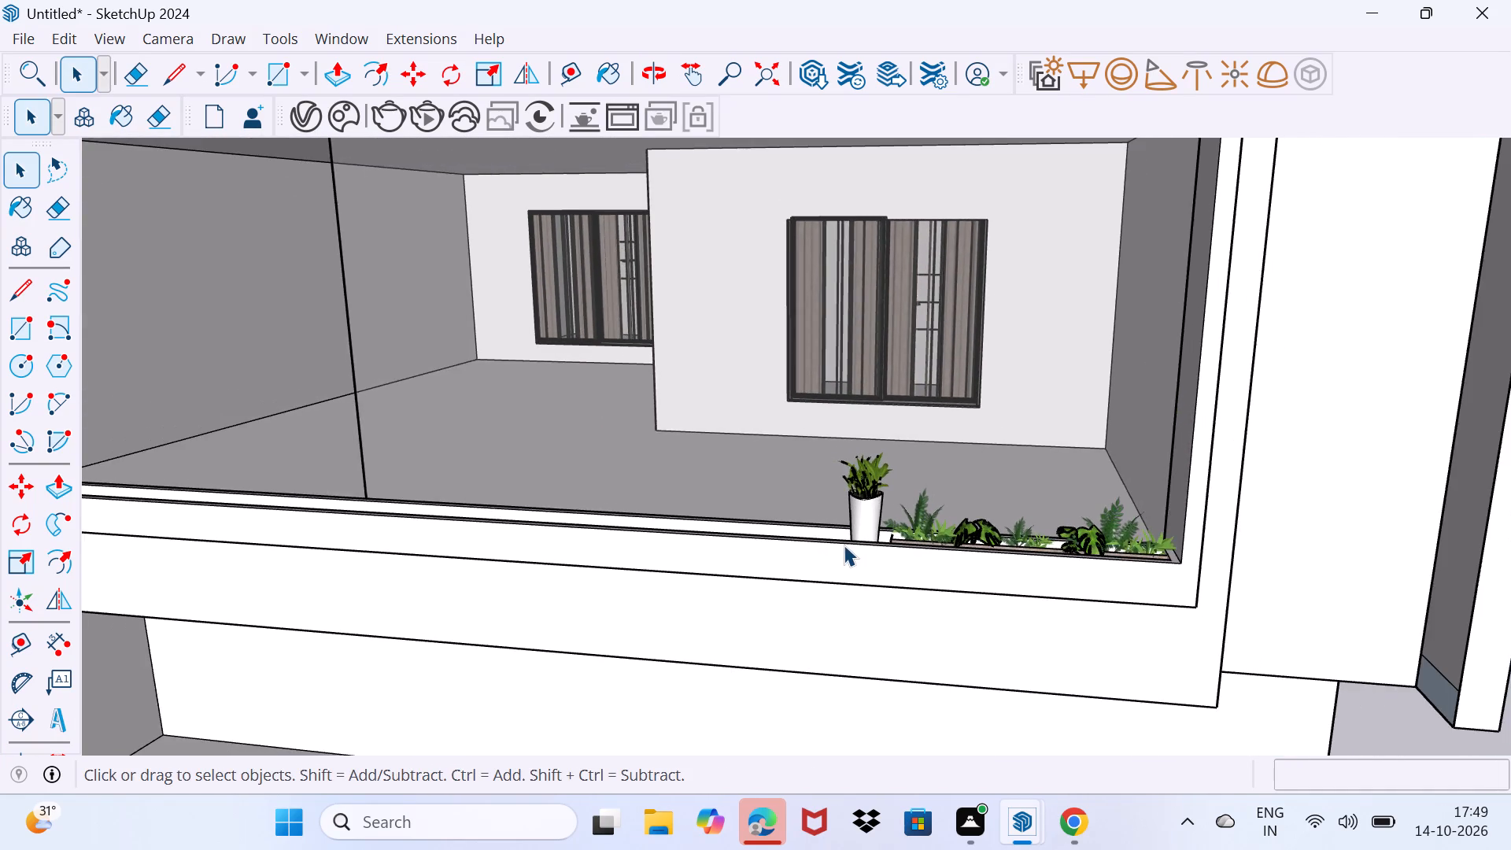
scroll(844, 545, "down", 2)
Reopen 3D Warehouse and browse the plants results for another planter model.
left_click(355, 39)
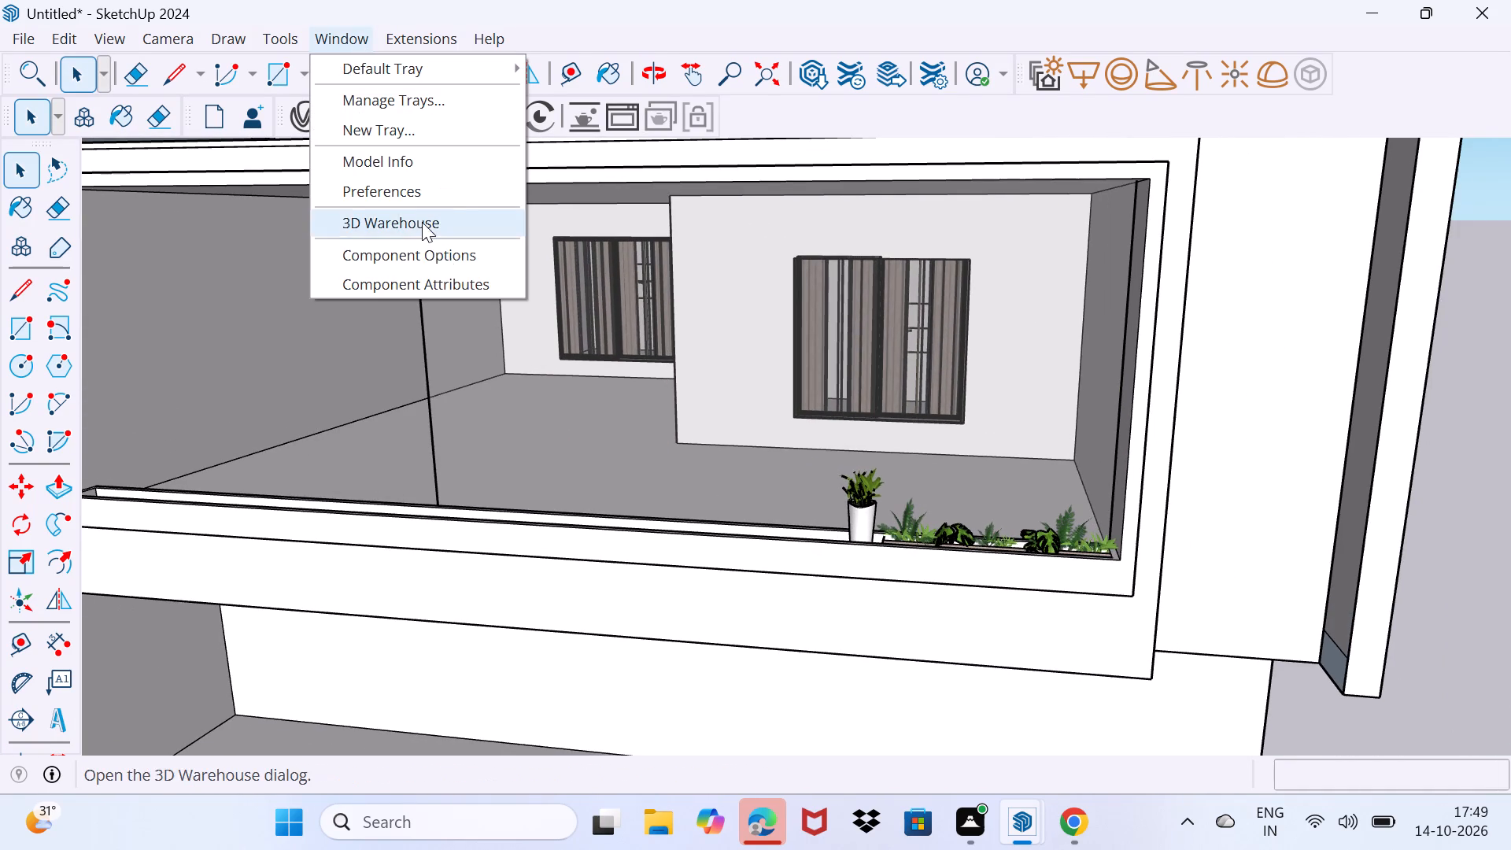
left_click(422, 222)
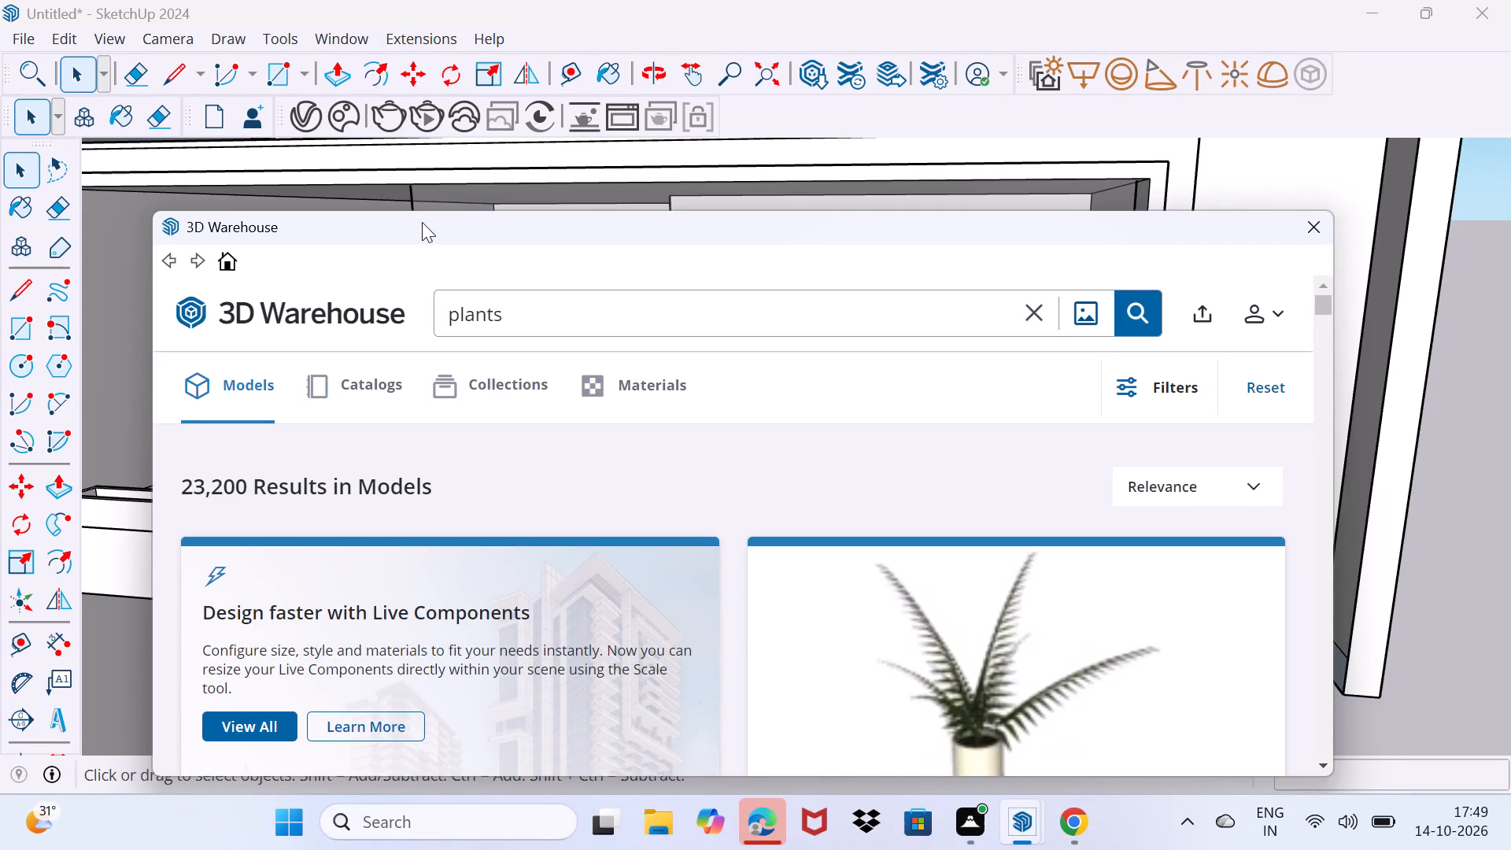
scroll(312, 390, "down", 4)
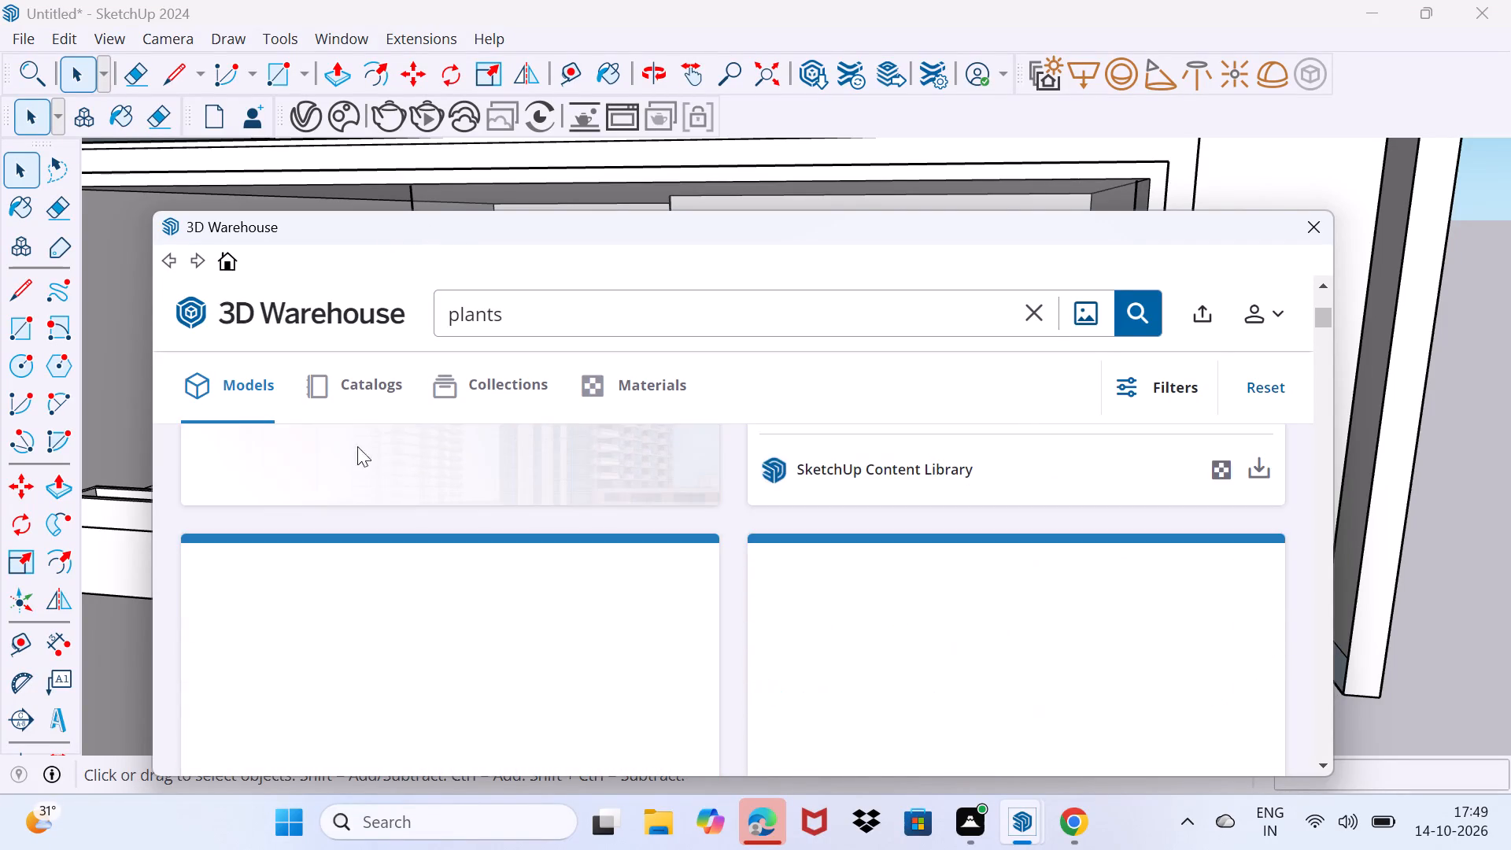
scroll(387, 468, "up", 3)
scroll(349, 439, "down", 9)
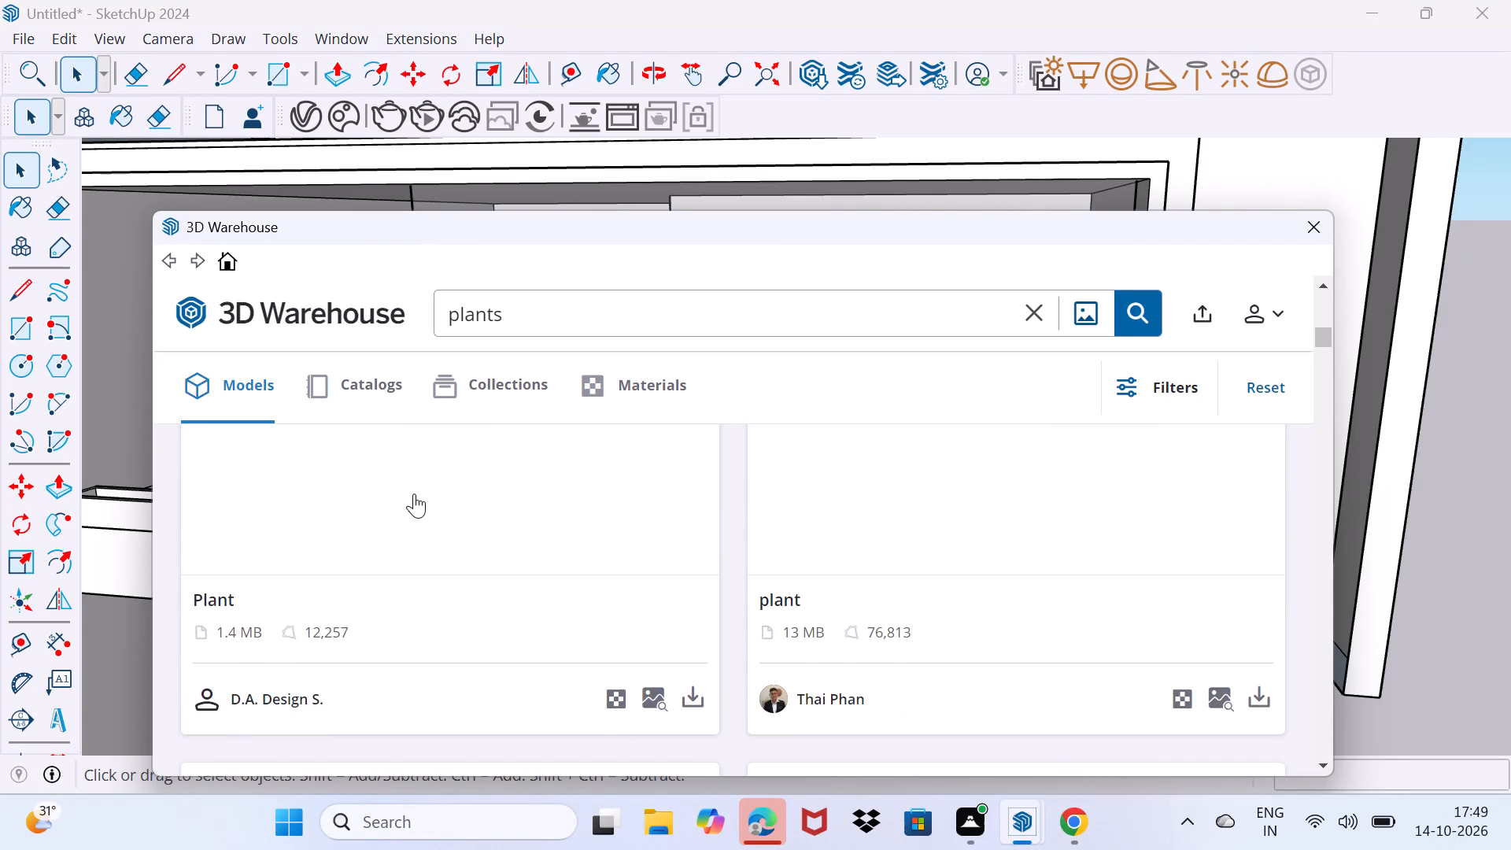
scroll(416, 496, "up", 7)
scroll(416, 497, "down", 5)
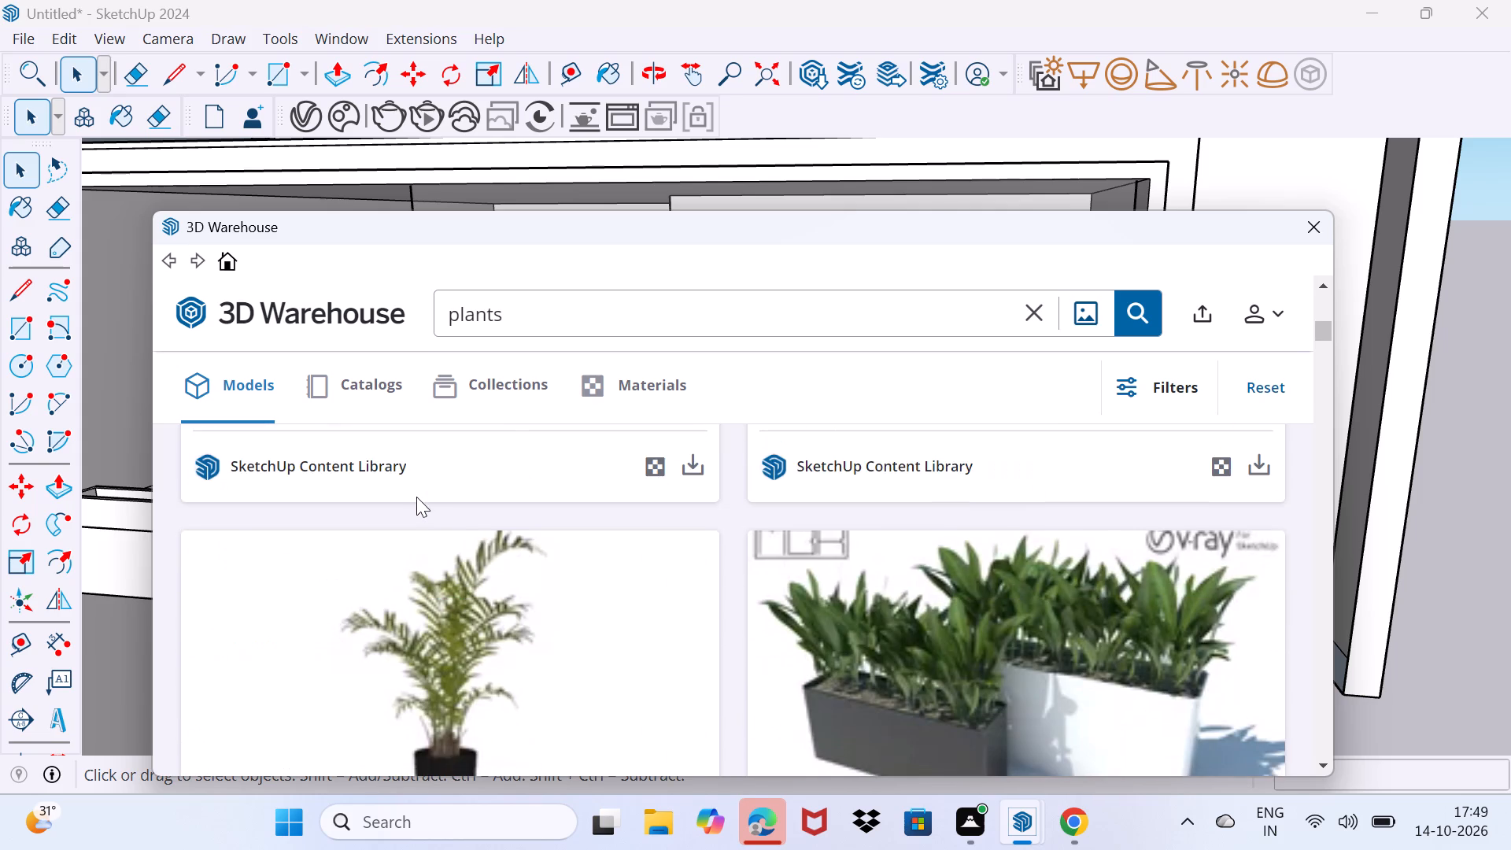
scroll(416, 511, "down", 2)
scroll(567, 612, "up", 1)
scroll(879, 622, "down", 2)
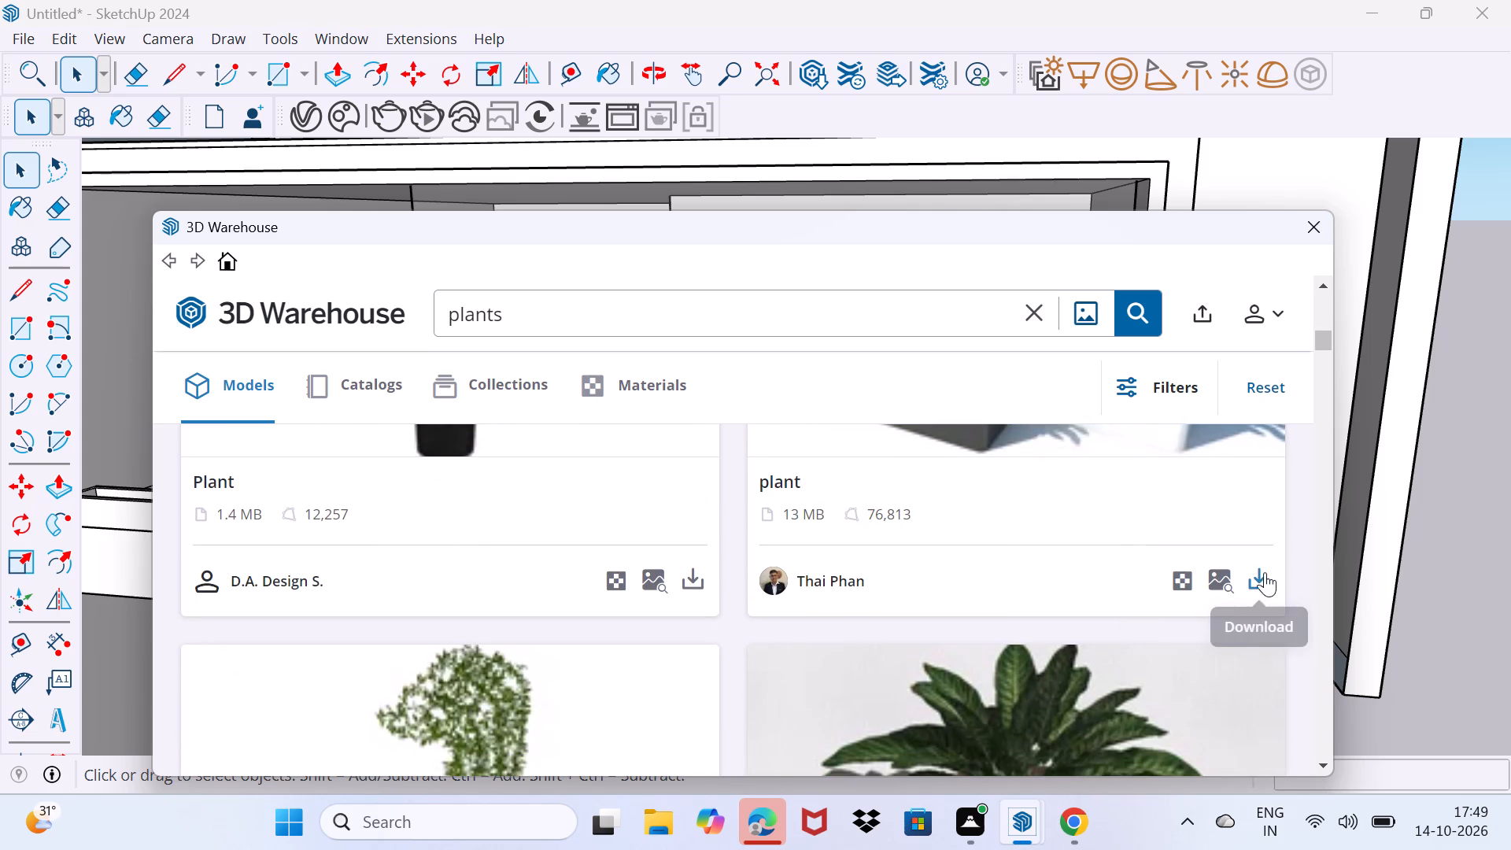
Load the 13 MB "plant" model with the black and white planters and place it on the house's ground slab.
left_click(1259, 576)
left_click(666, 520)
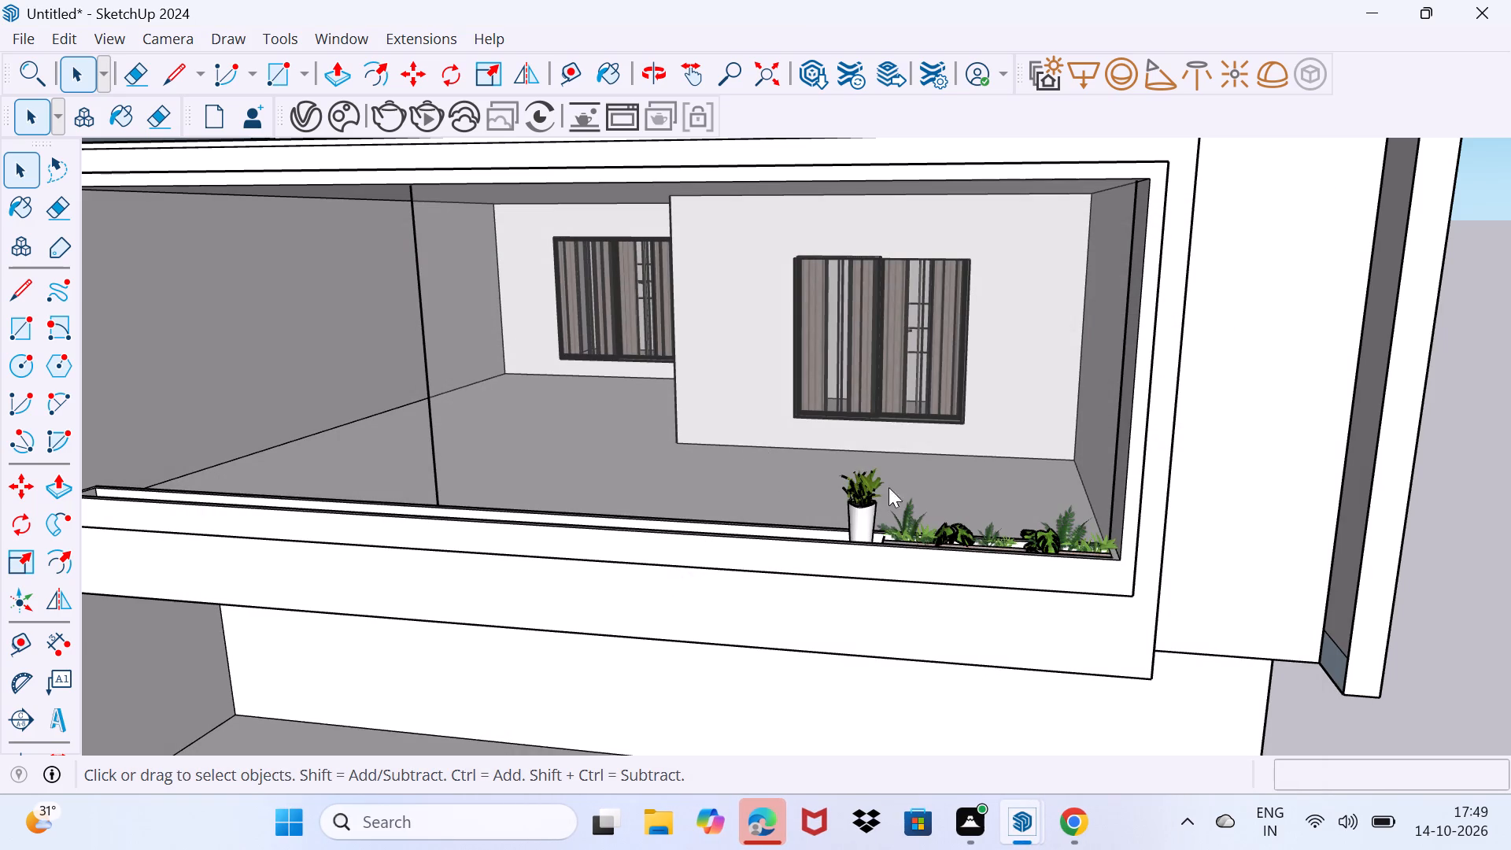
left_click(988, 473)
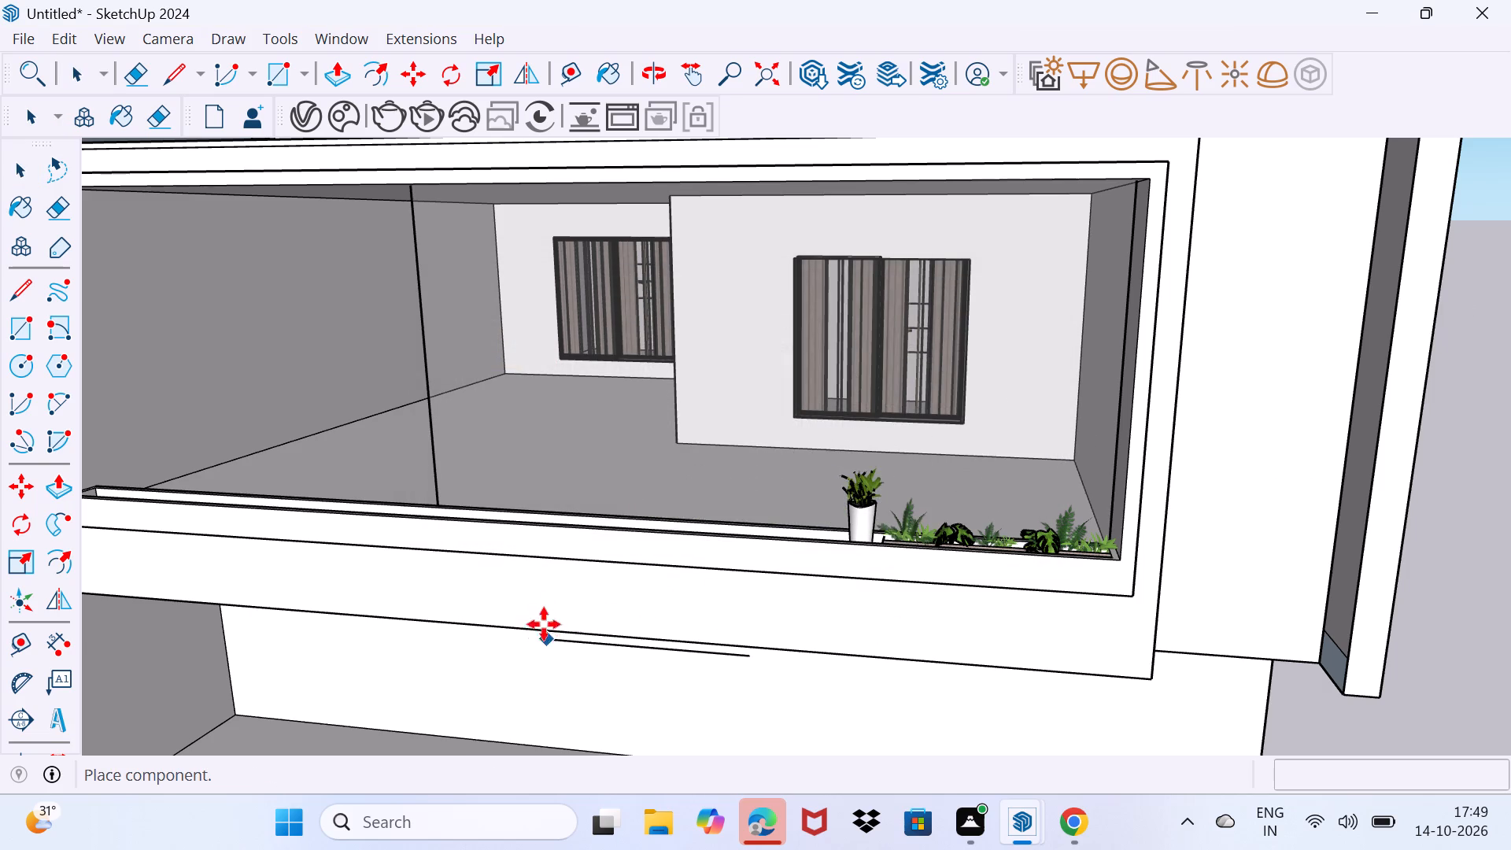
scroll(548, 591, "down", 9)
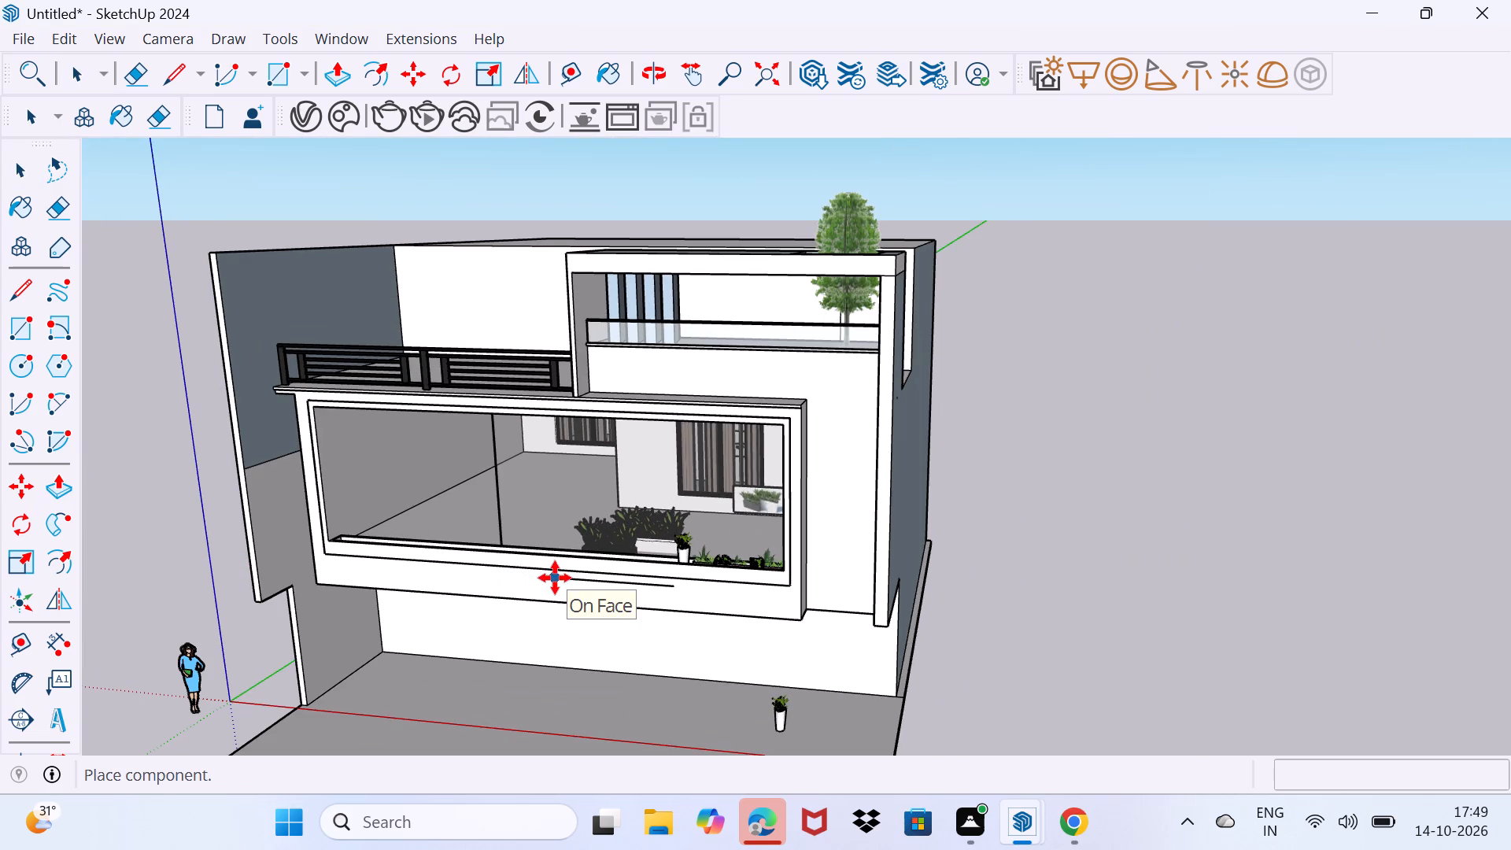
middle_click_drag(555, 578, 589, 412, "shift")
left_click(534, 587)
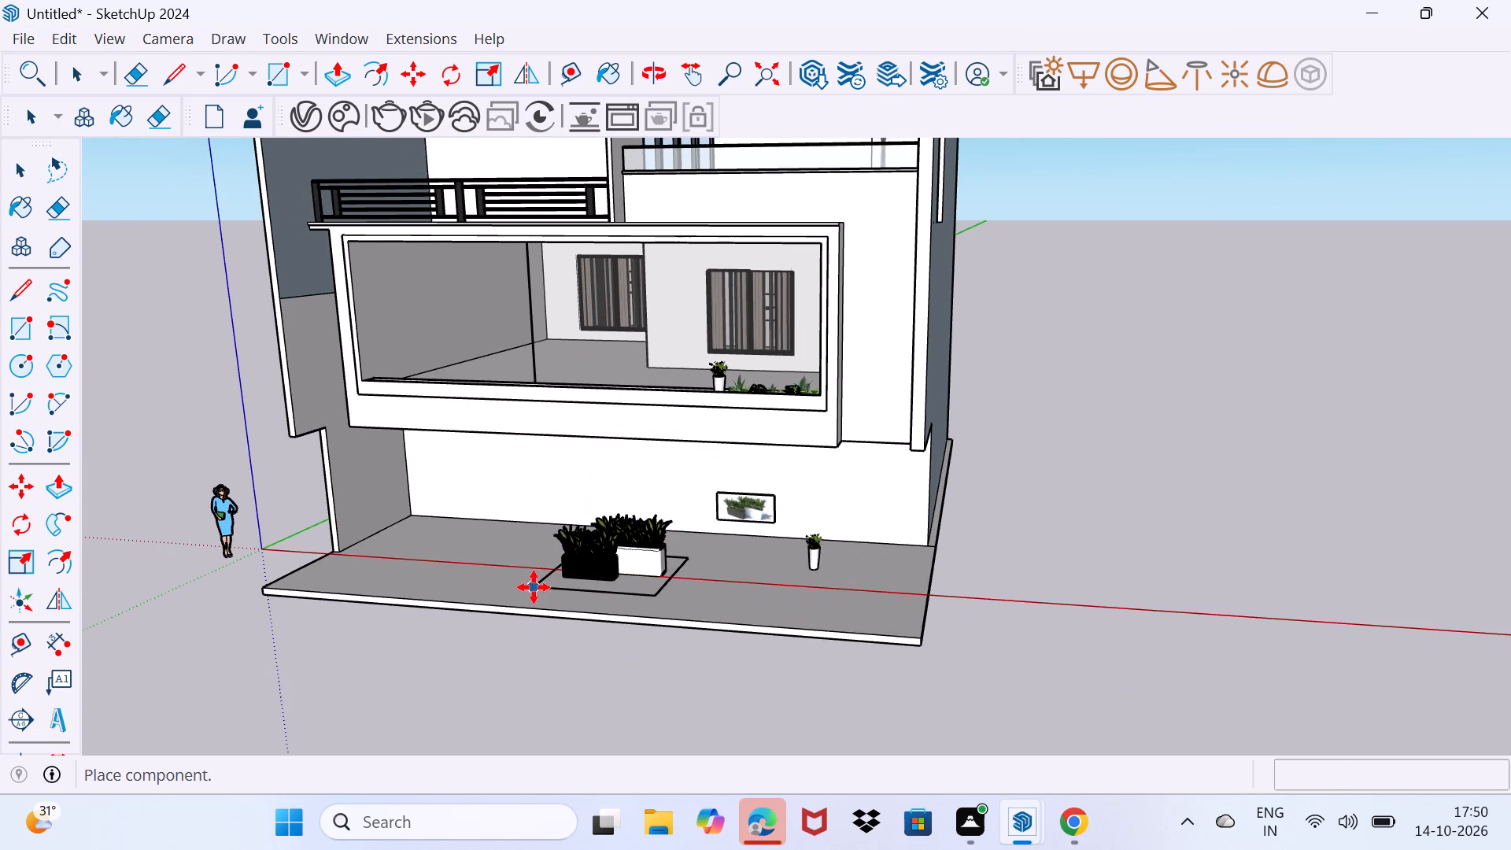
Delete the preview picture panel from inside the newly placed planter component.
scroll(608, 589, "up", 7)
key("space")
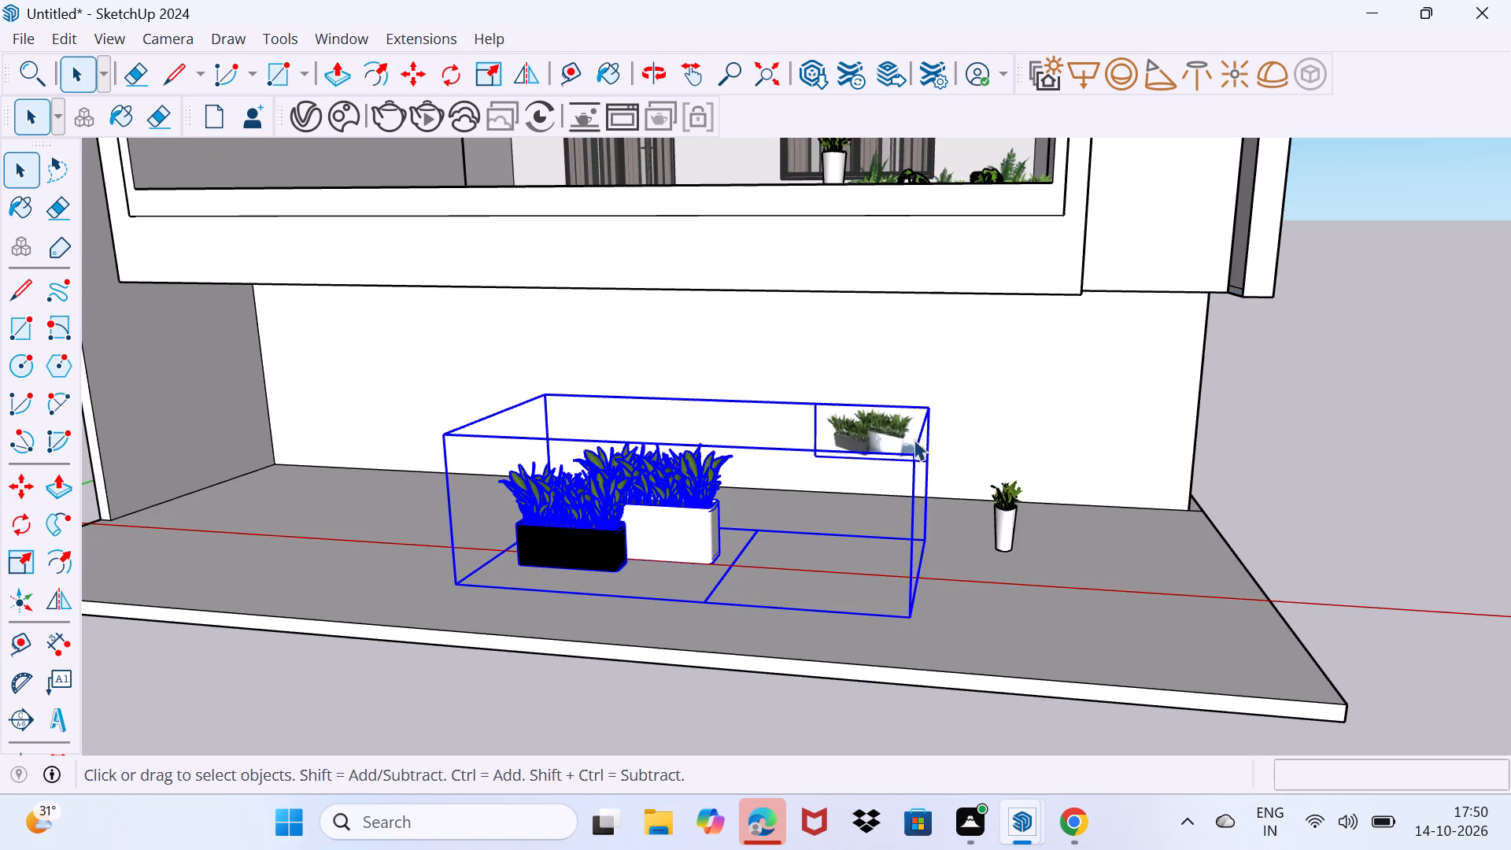
left_click(886, 435)
double_click(886, 435)
left_click(886, 435)
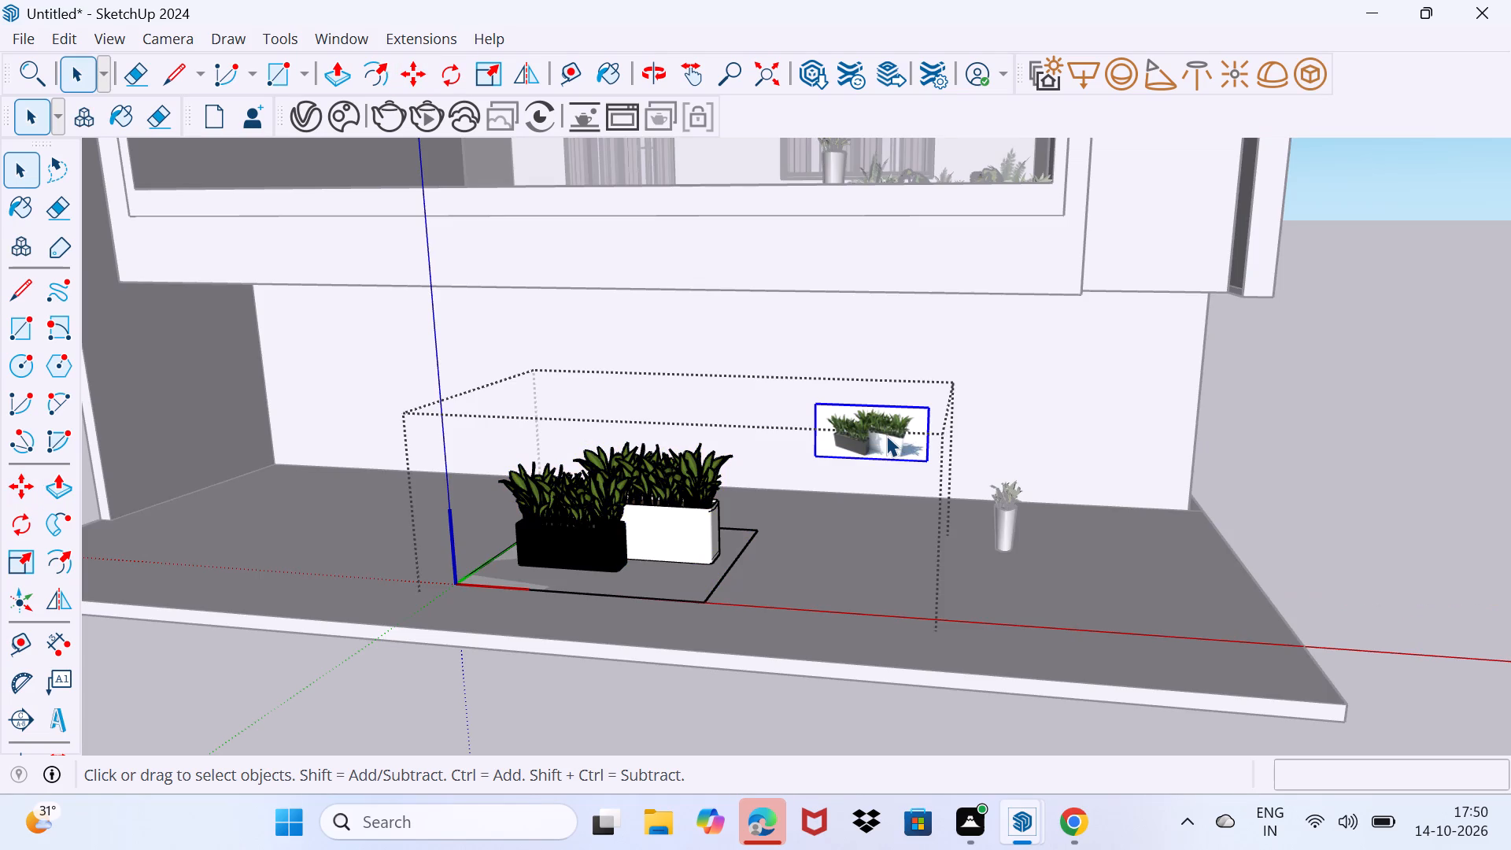
key("Delete")
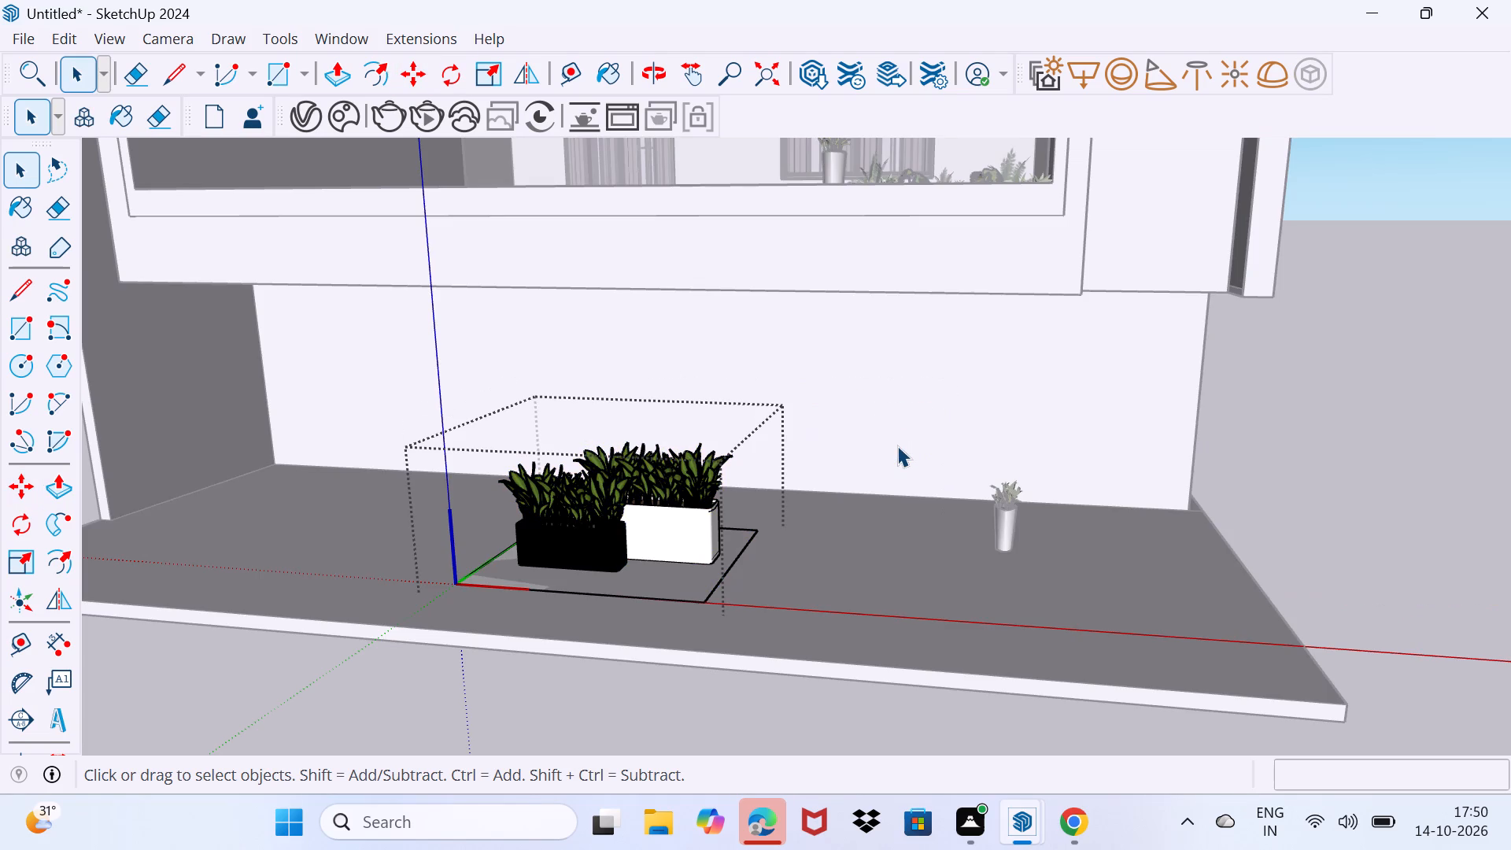
Delete the rectangular ground outline lying beneath the black and white planters inside their component.
left_click(692, 562)
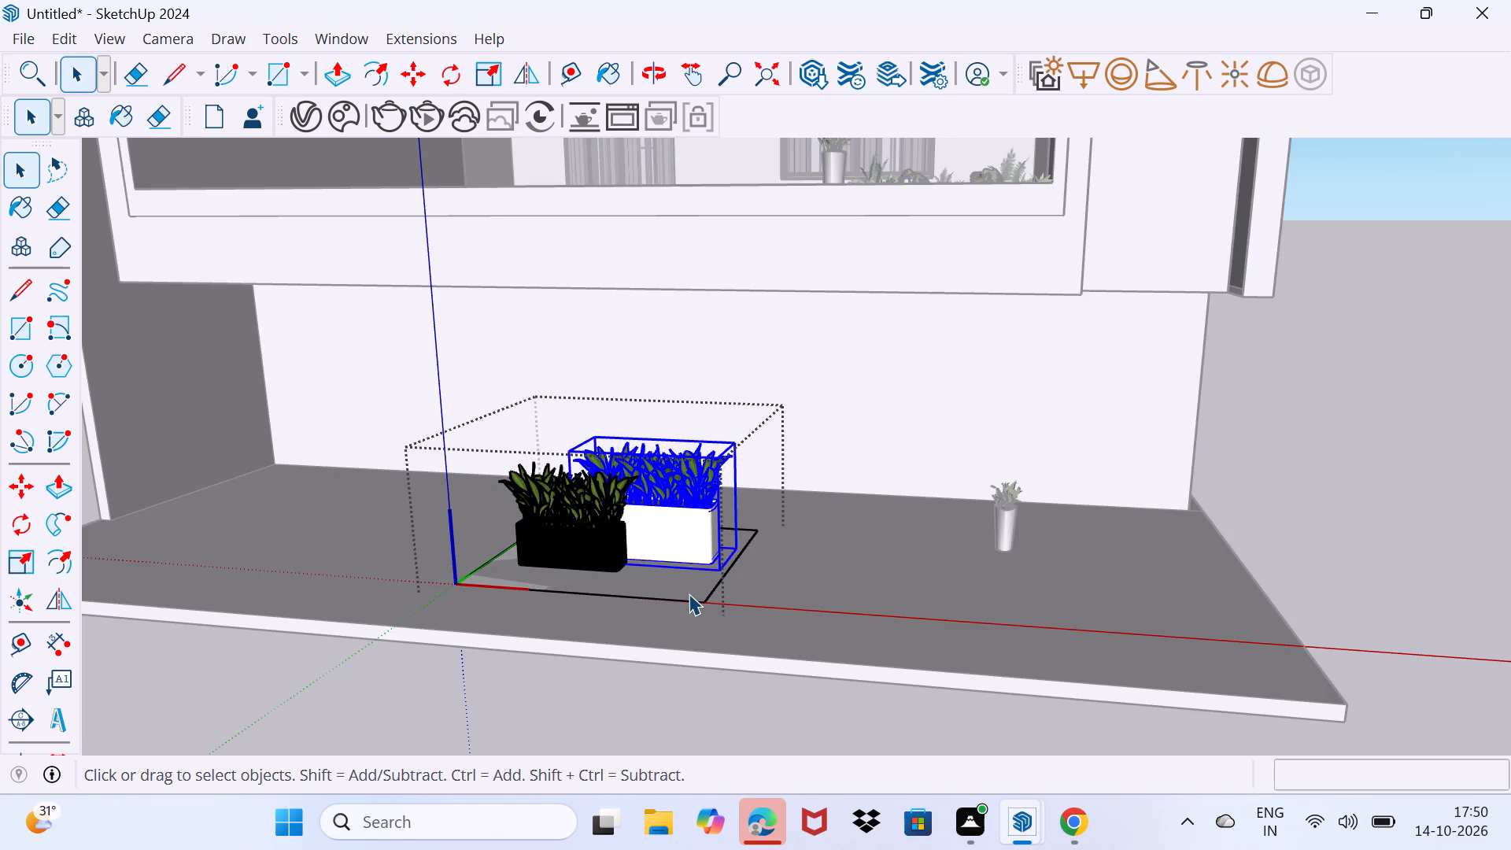
left_click(689, 593)
key("Delete")
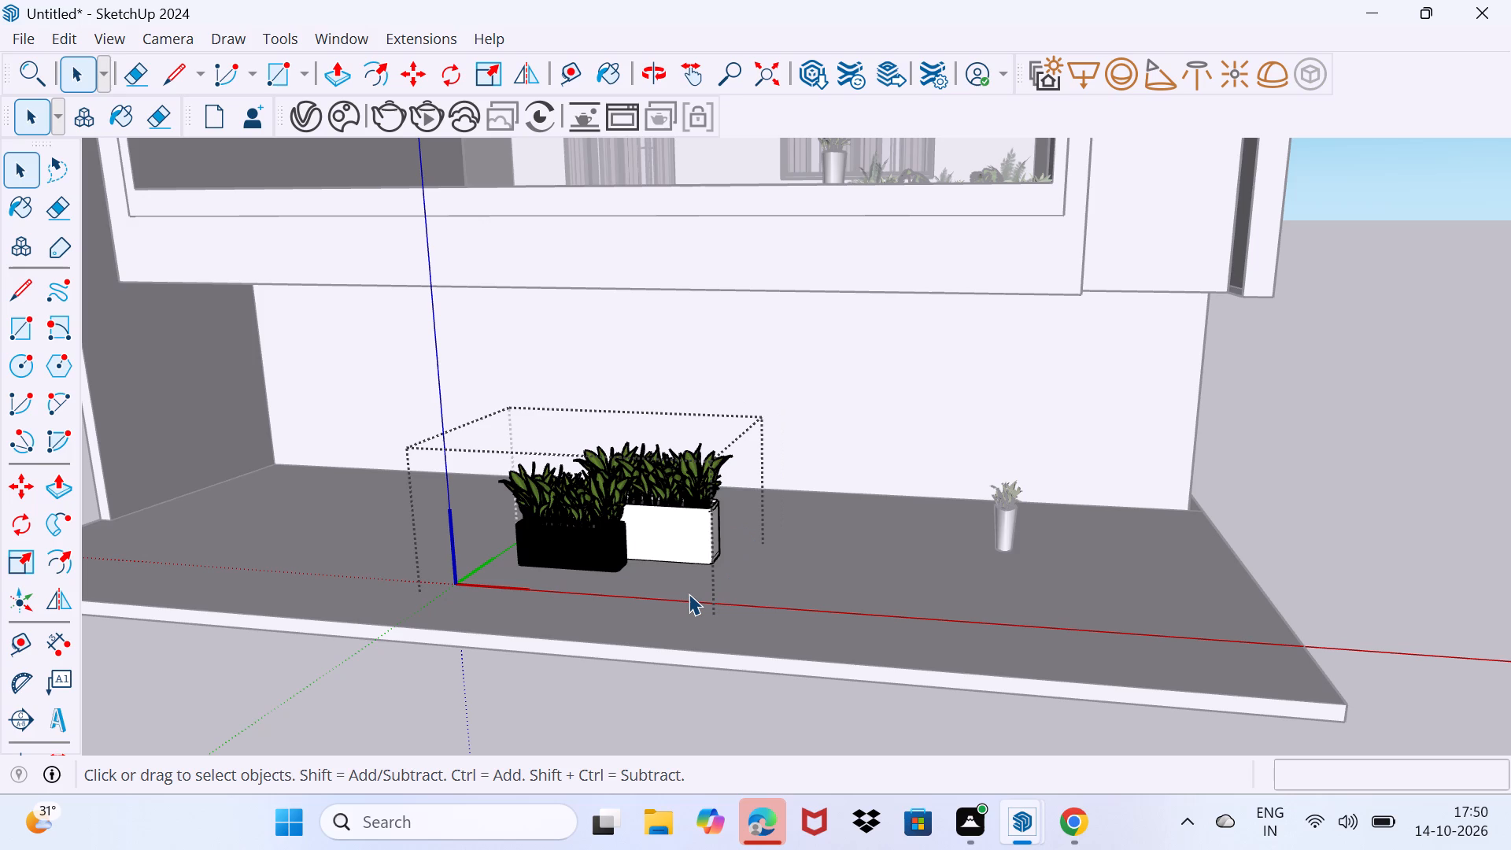
left_click(685, 585)
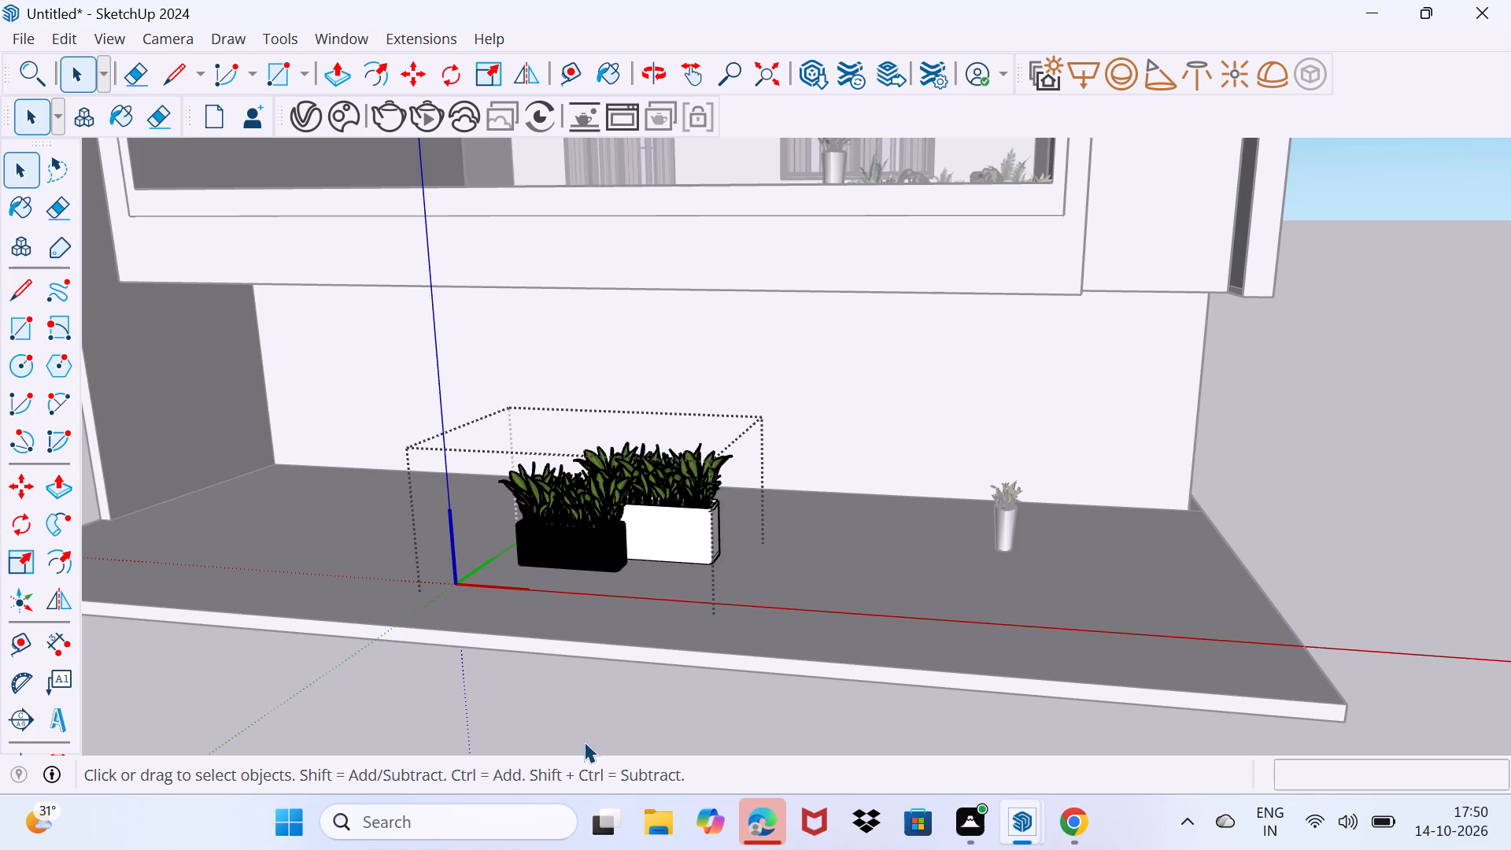
Explode the planter component on the ground slab so the black and white planters become separate objects.
double_click(584, 741)
left_click(593, 530)
right_click(593, 530)
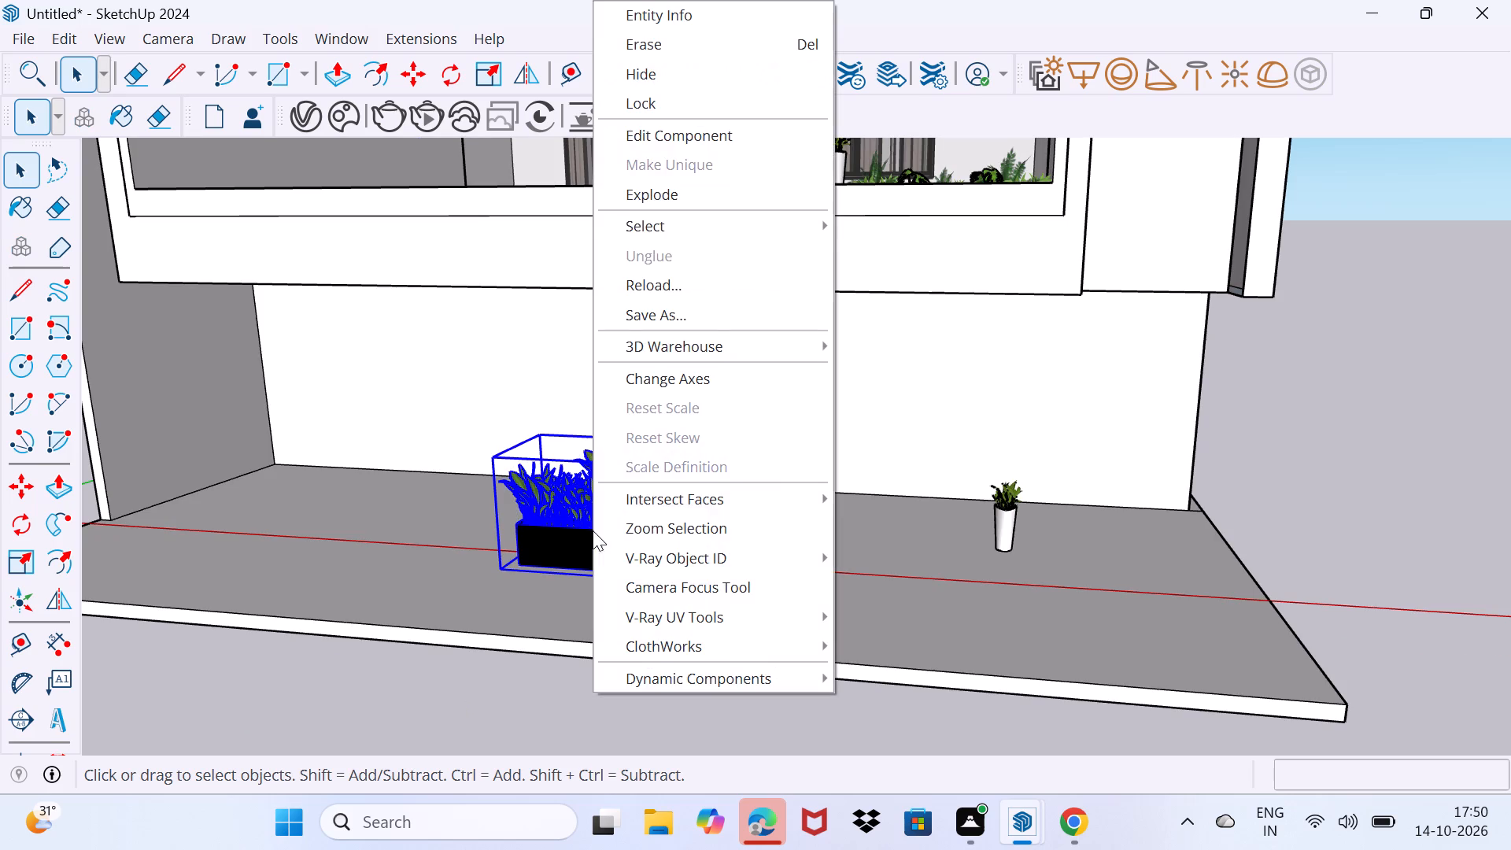
left_click(637, 200)
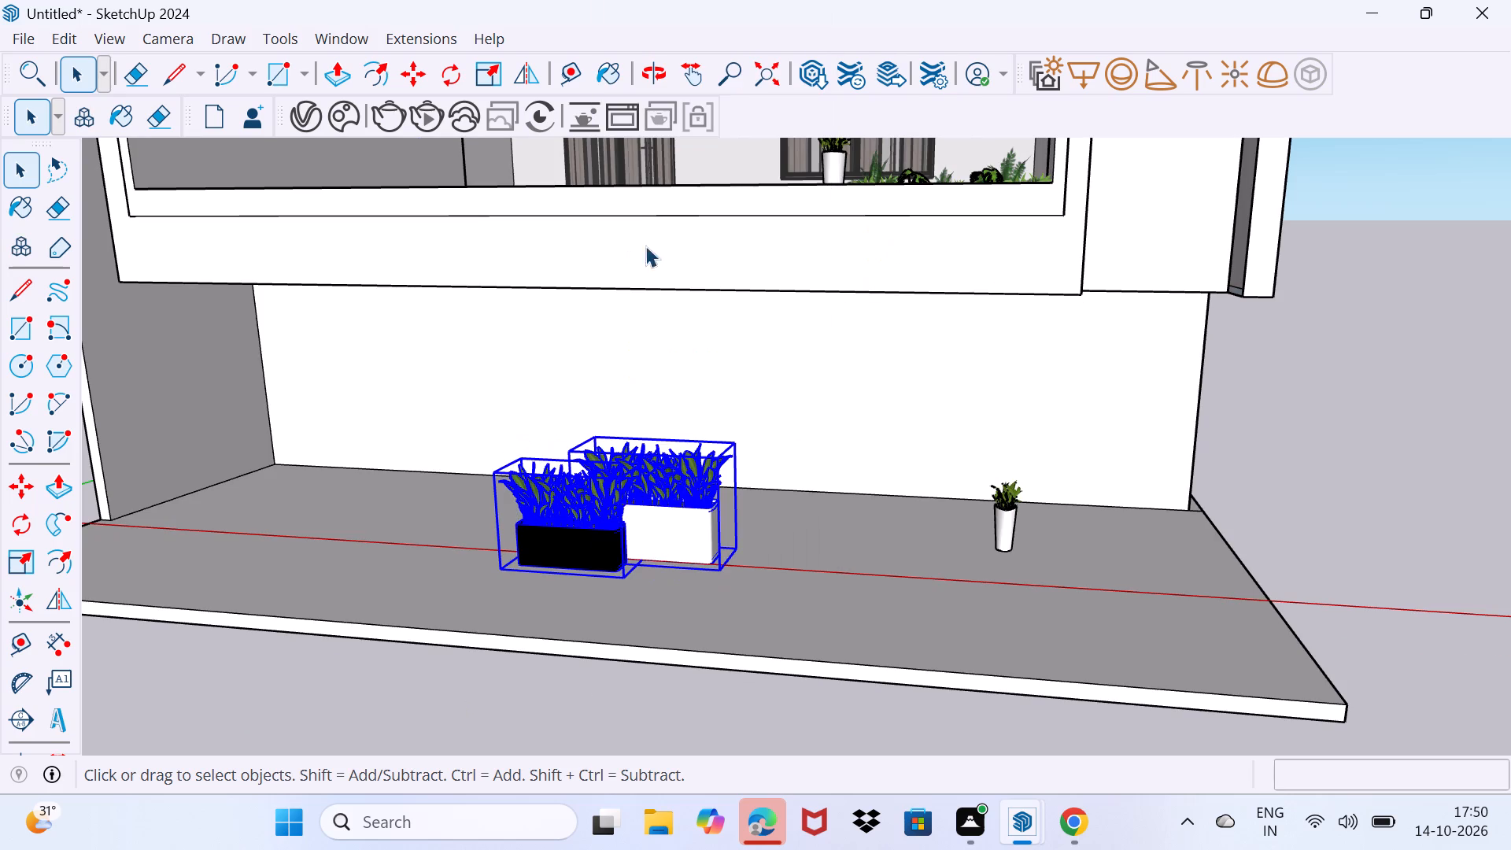
Move only the white planter from the ground slab up to the trough, beside the white potted plant.
left_click(649, 530)
left_click(650, 529)
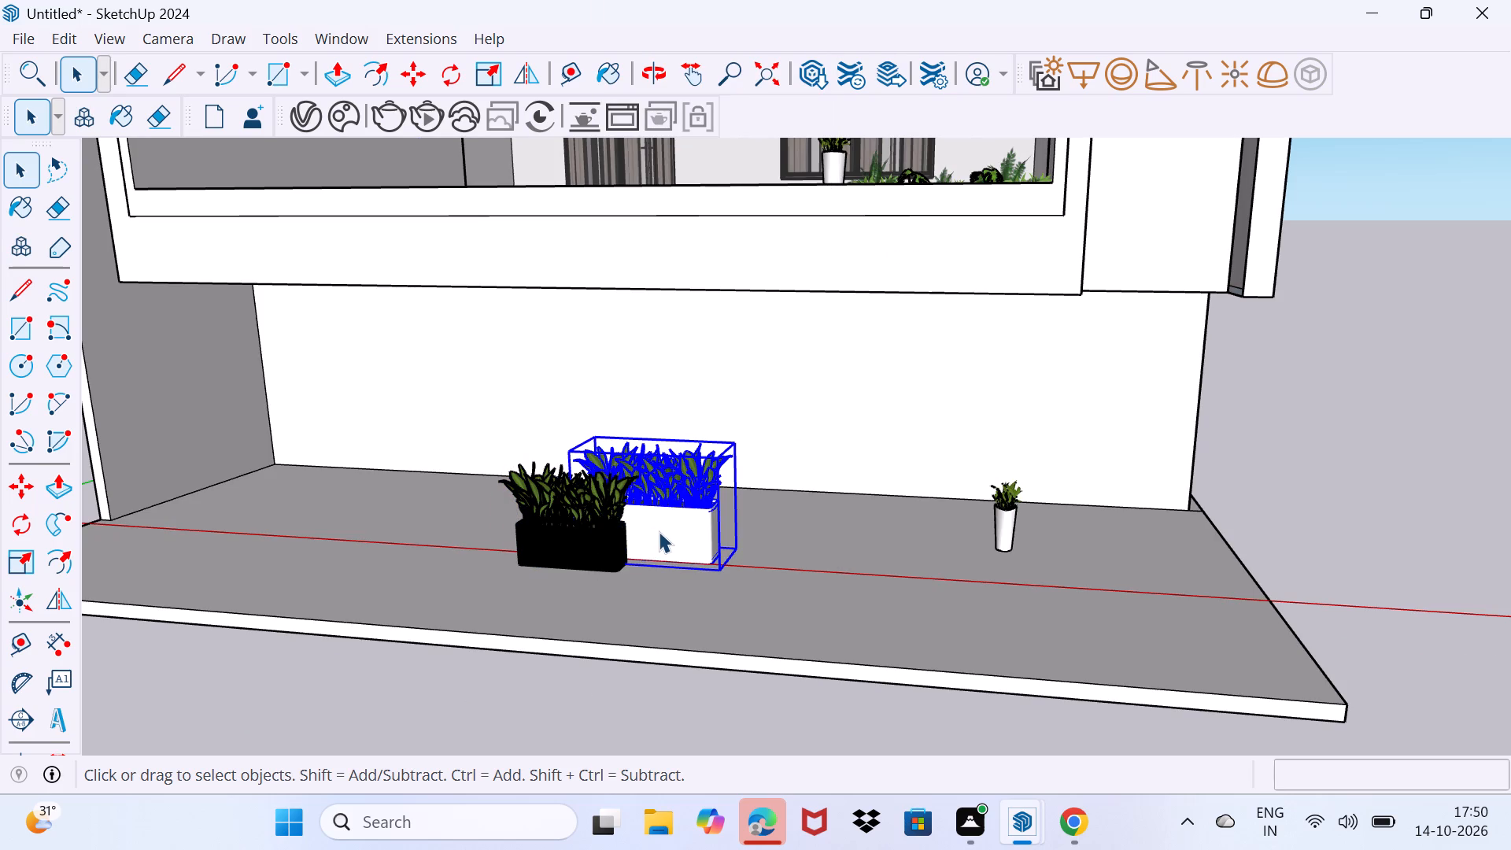
middle_click_drag(683, 545, 775, 593)
scroll(771, 589, "up", 3)
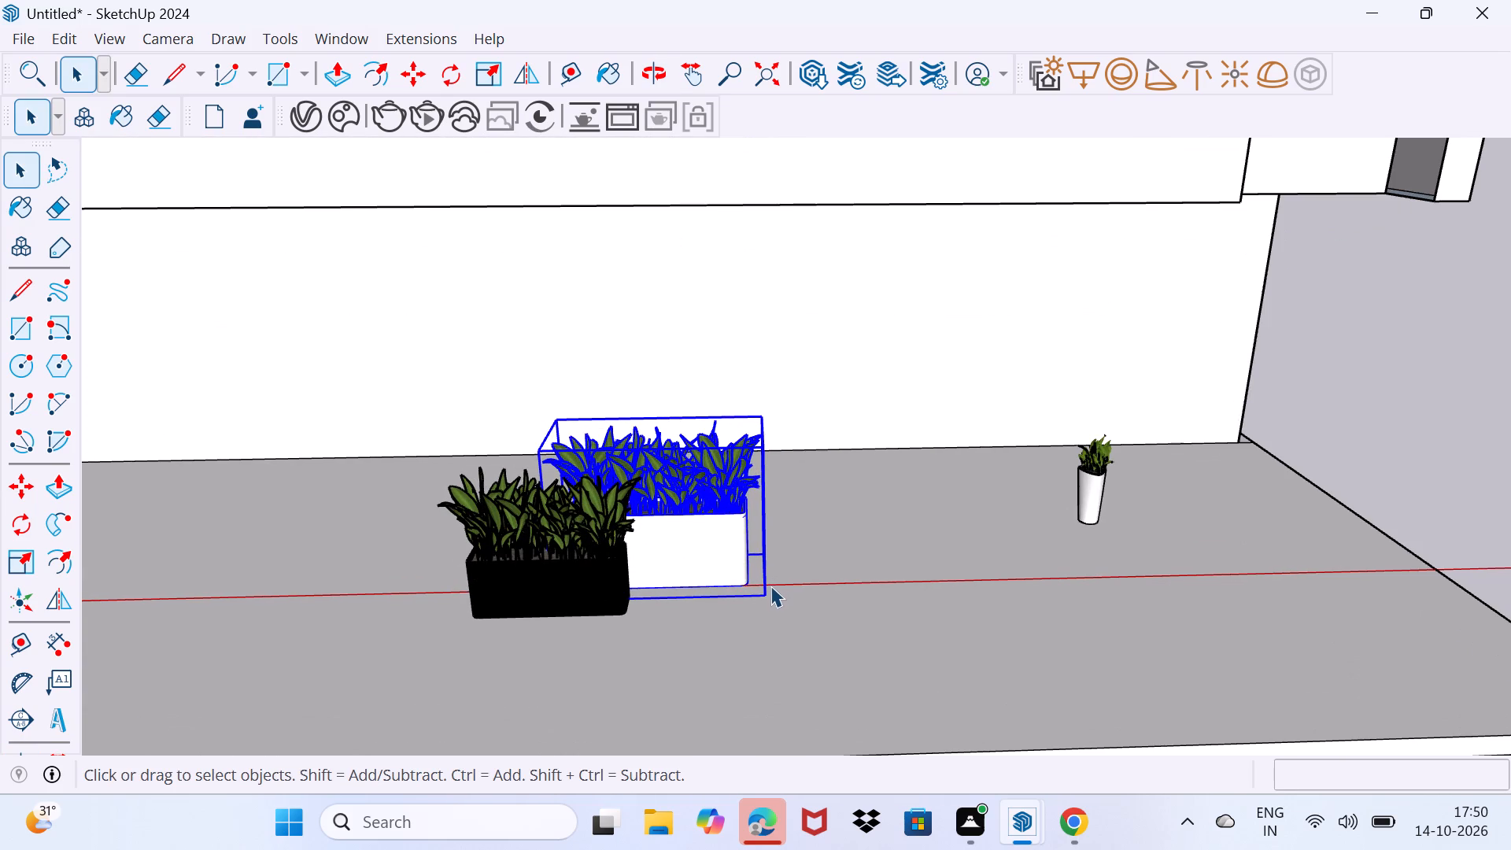
key("m")
left_click(755, 593)
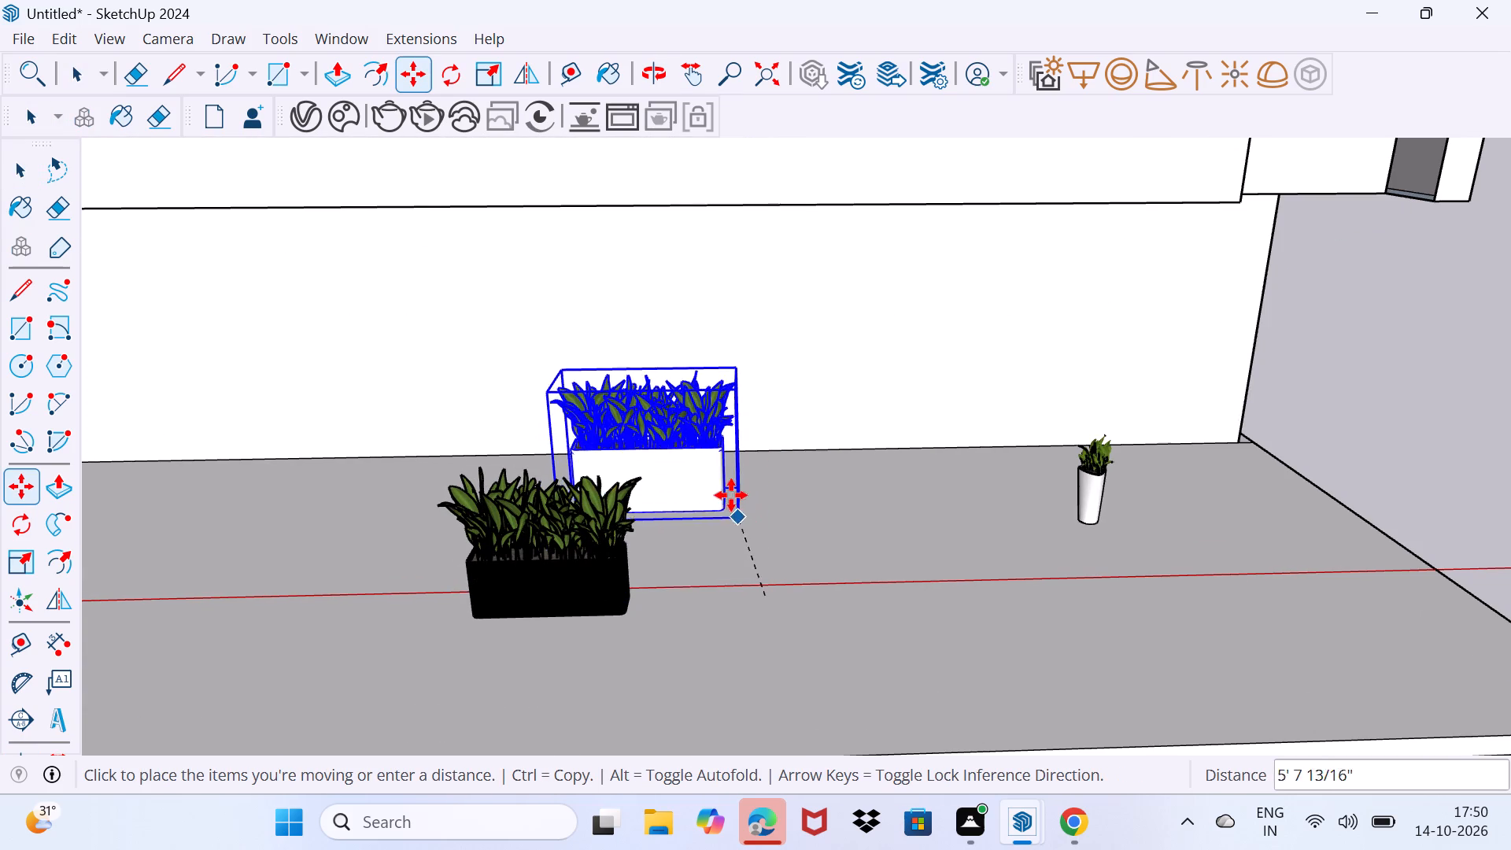
scroll(726, 490, "down", 3)
middle_click_drag(722, 488, 621, 714, "shift")
scroll(668, 597, "up", 1)
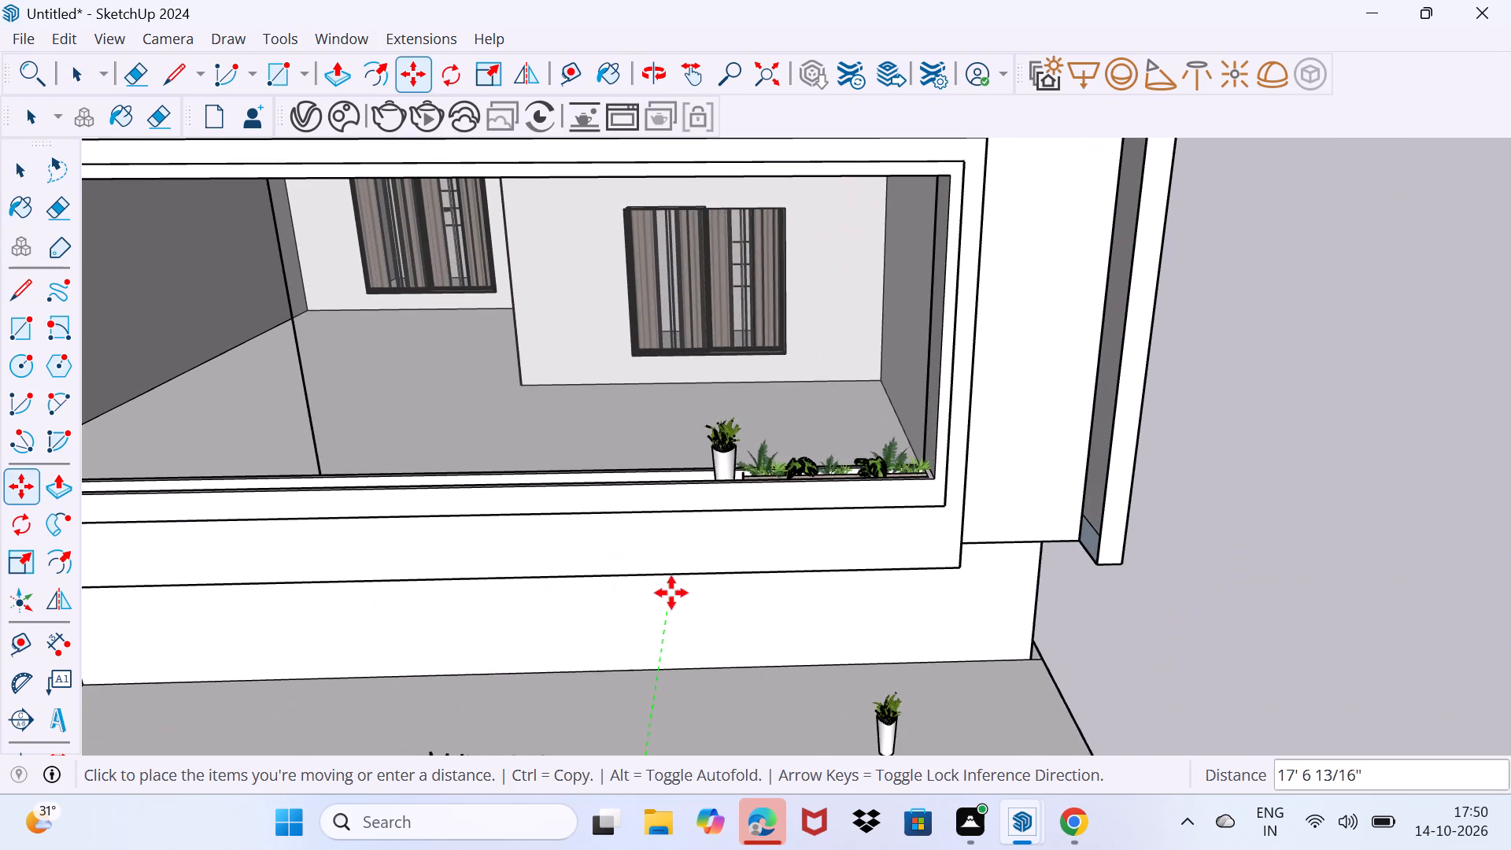
scroll(671, 593, "up", 2)
middle_click_drag(674, 532, 656, 617)
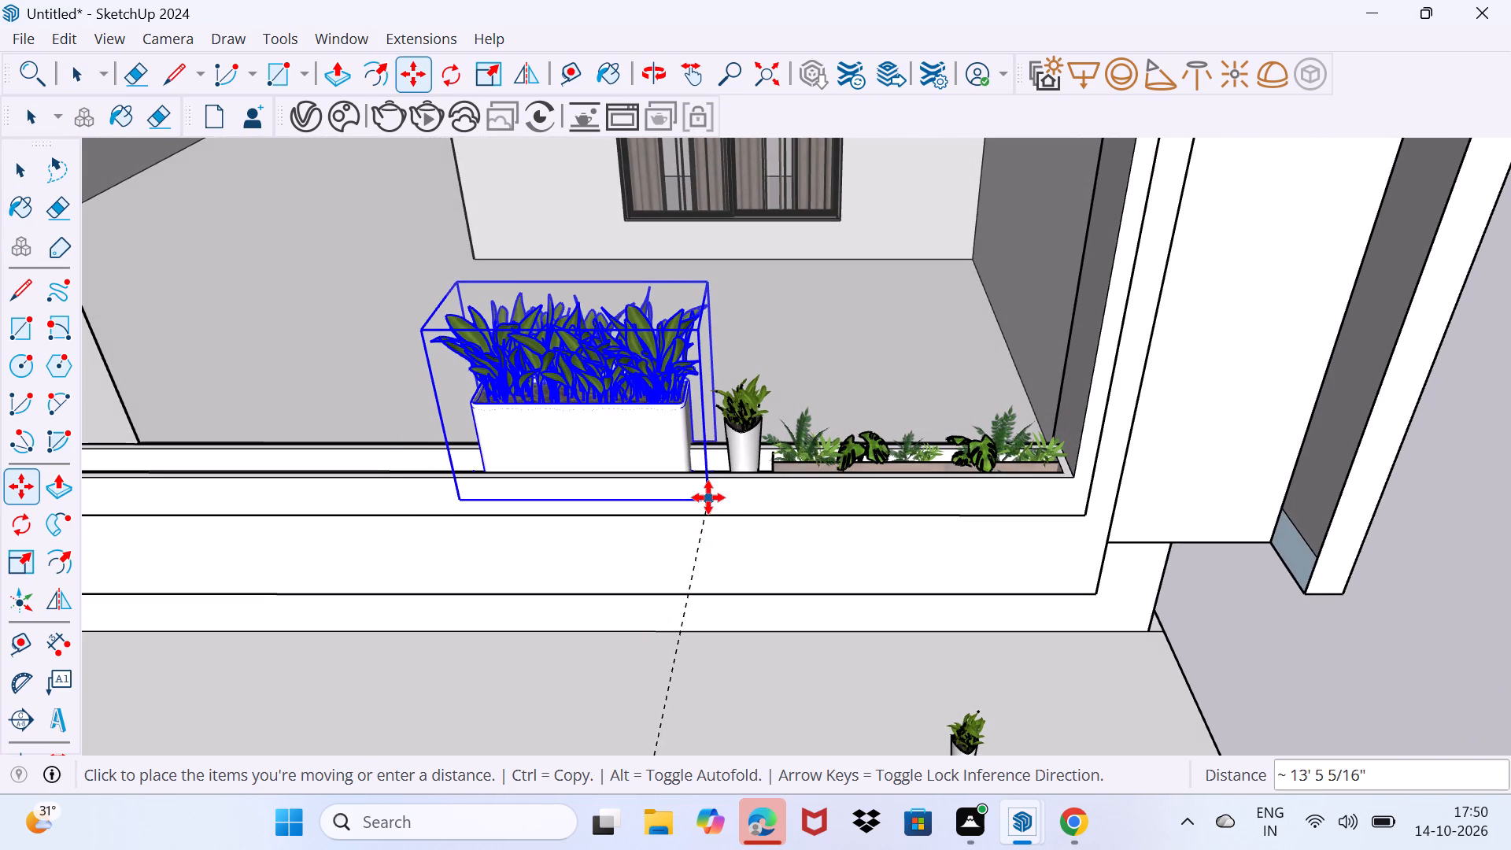
left_click(712, 486)
Scale the white planter down uniformly from an upper corner to suit the trough's width.
middle_click_drag(600, 515, 749, 511)
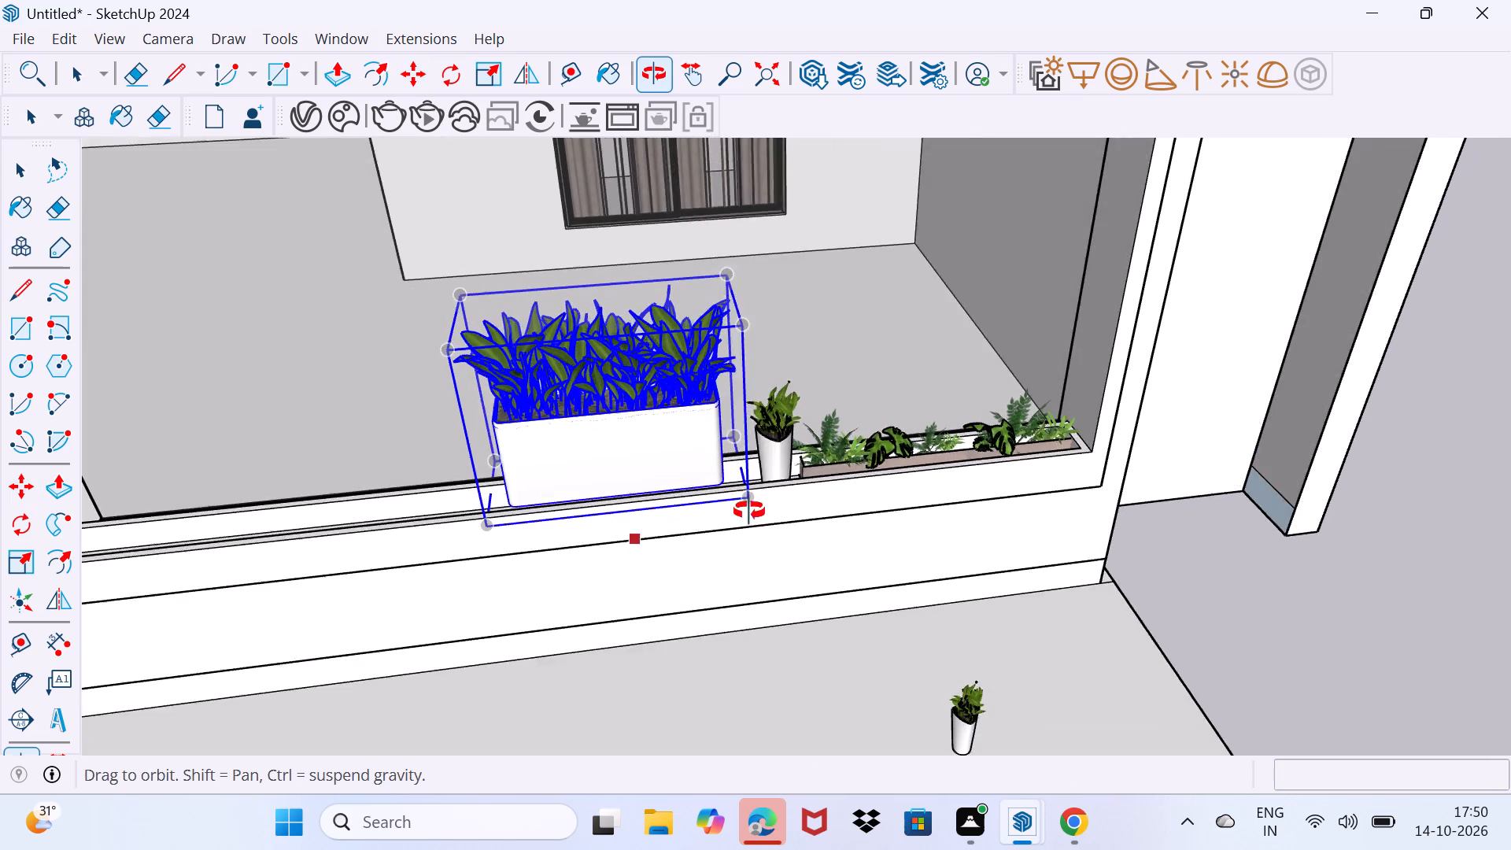
middle_click_drag(749, 511, 927, 463)
key("s")
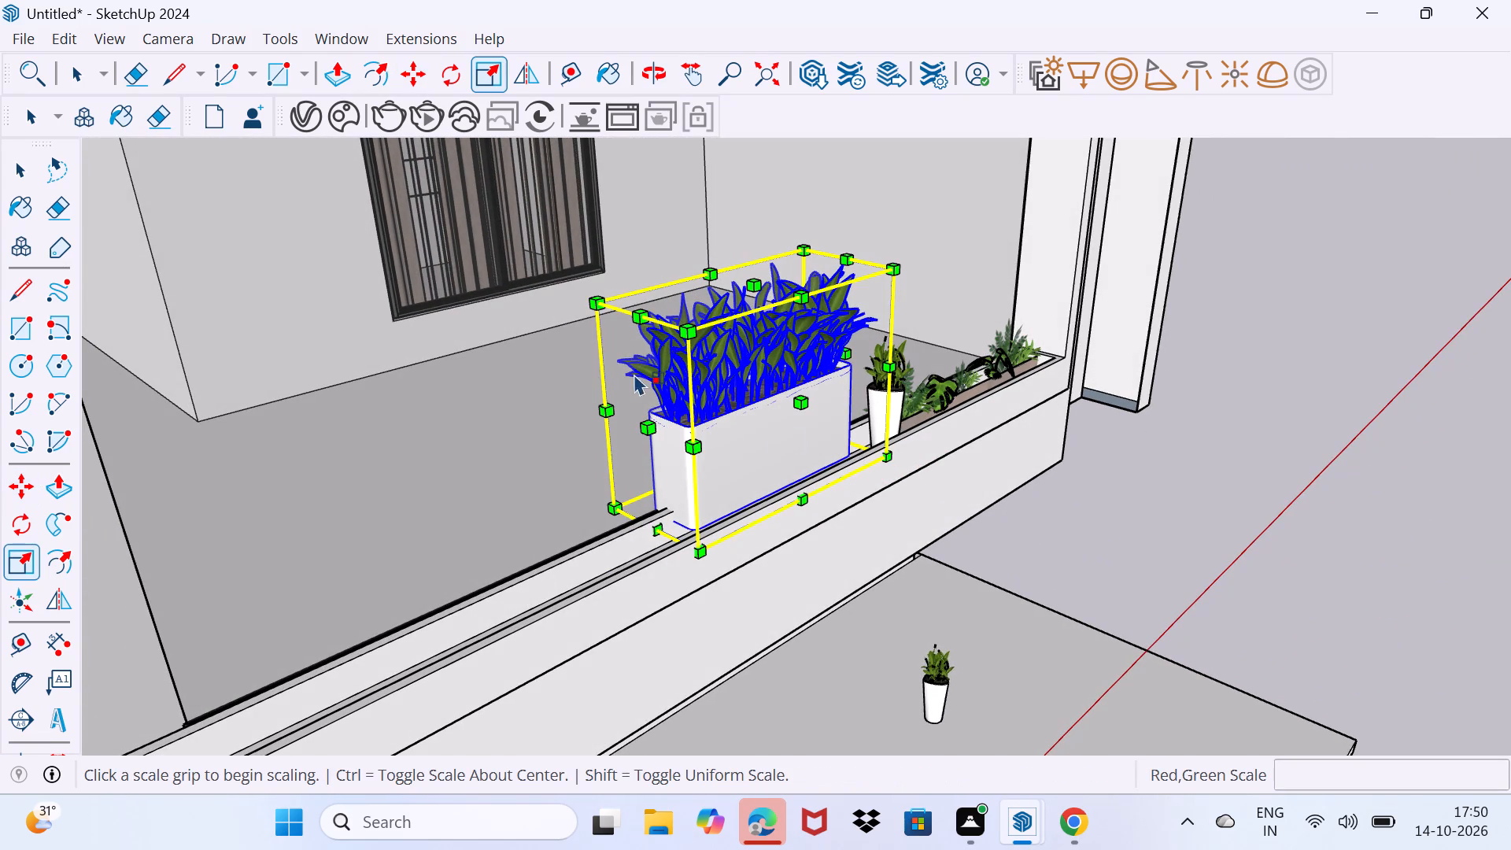
left_click_drag(692, 327, 708, 340)
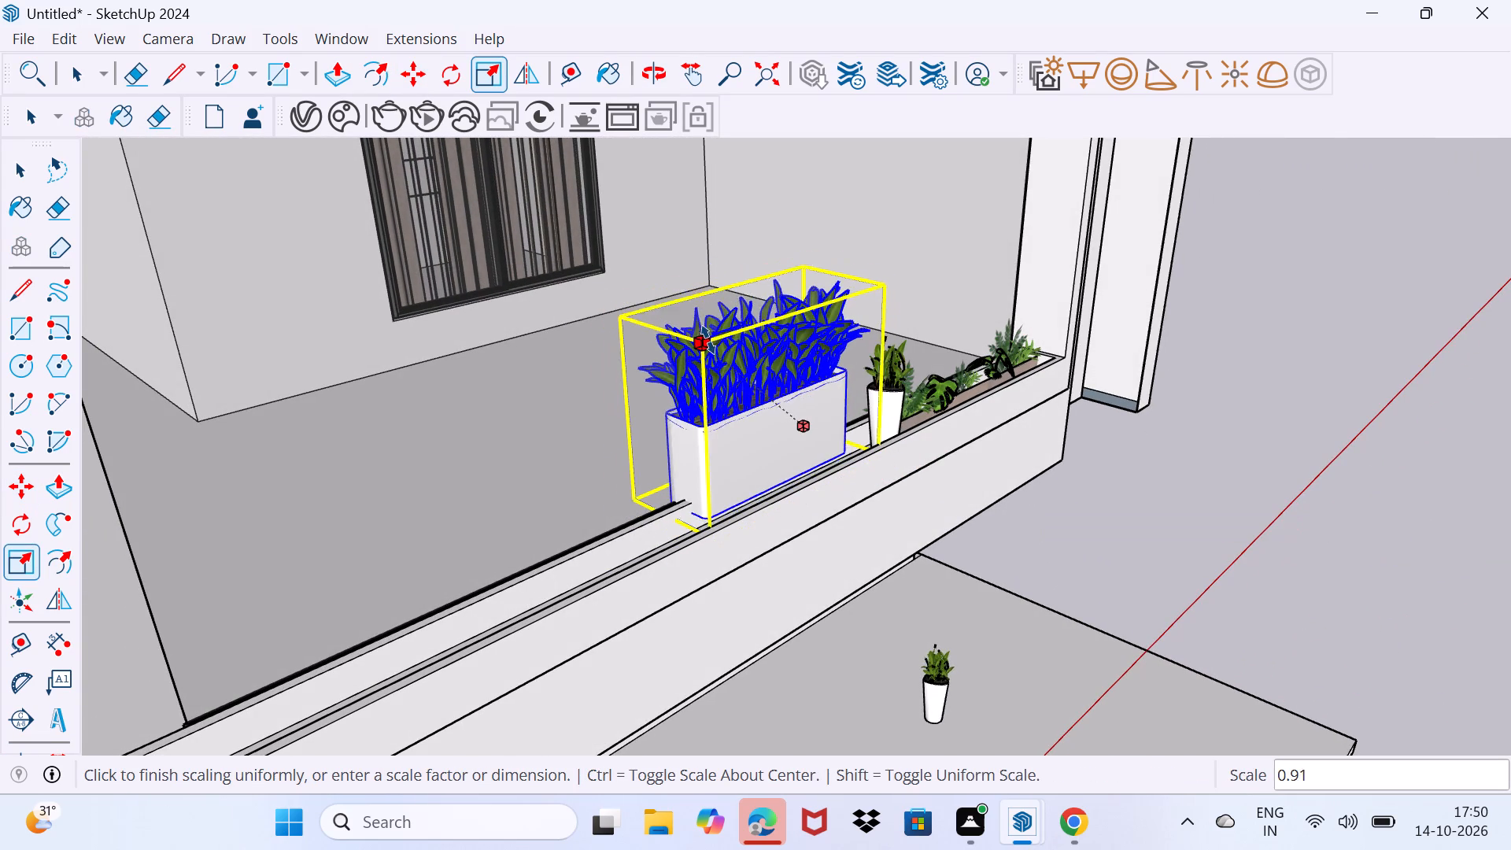
left_click_drag(708, 340, 740, 375)
Move the scaled white planter about 1' 2" so it sits down inside the trough next to the potted plant.
scroll(819, 447, "up", 4)
middle_click_drag(844, 458, 709, 487)
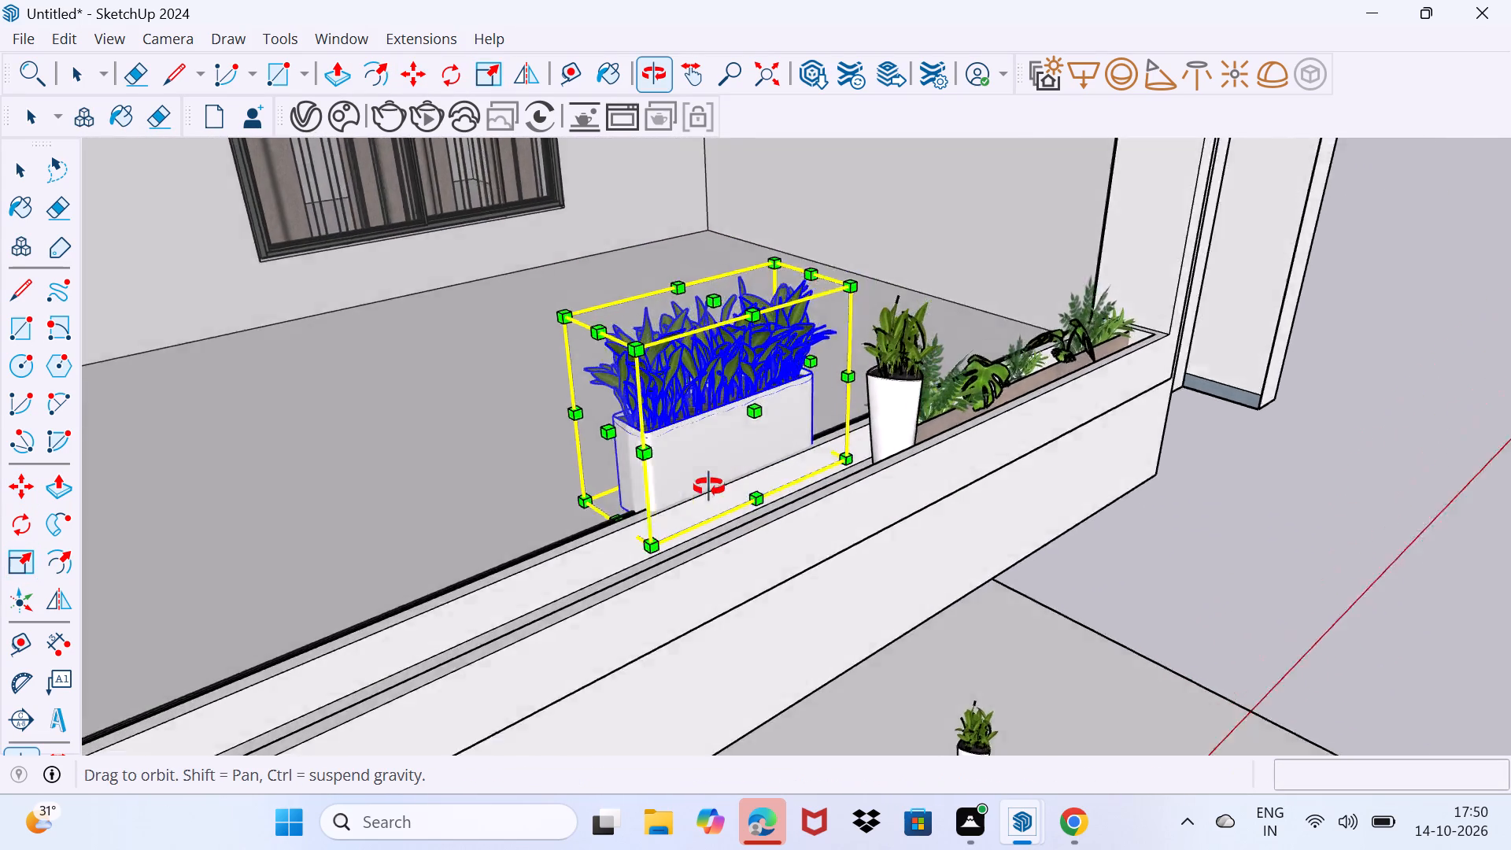
middle_click_drag(709, 487, 622, 498)
scroll(686, 514, "up", 3)
key("m")
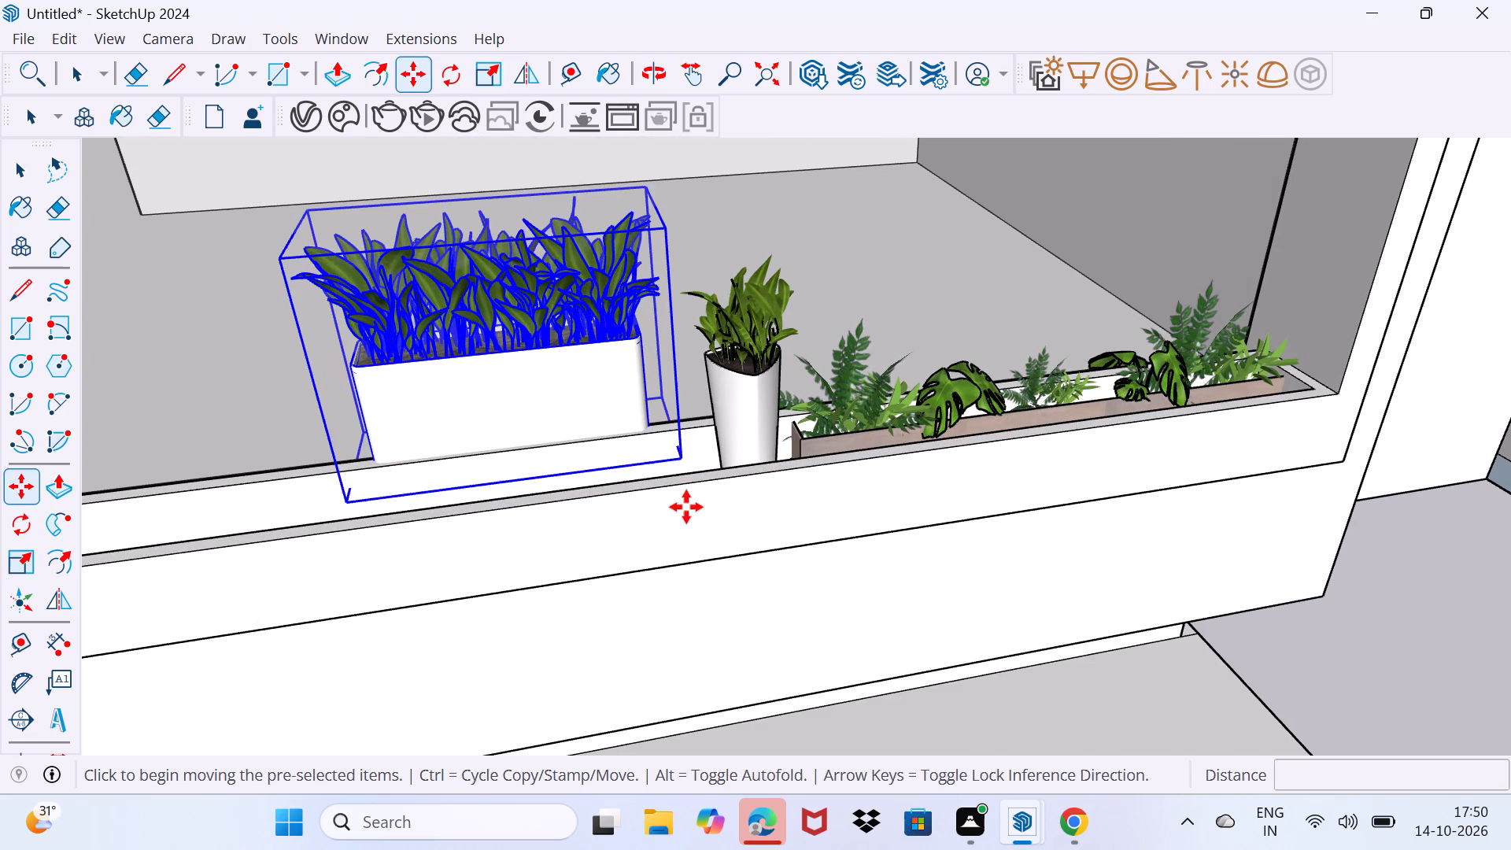
left_click(680, 456)
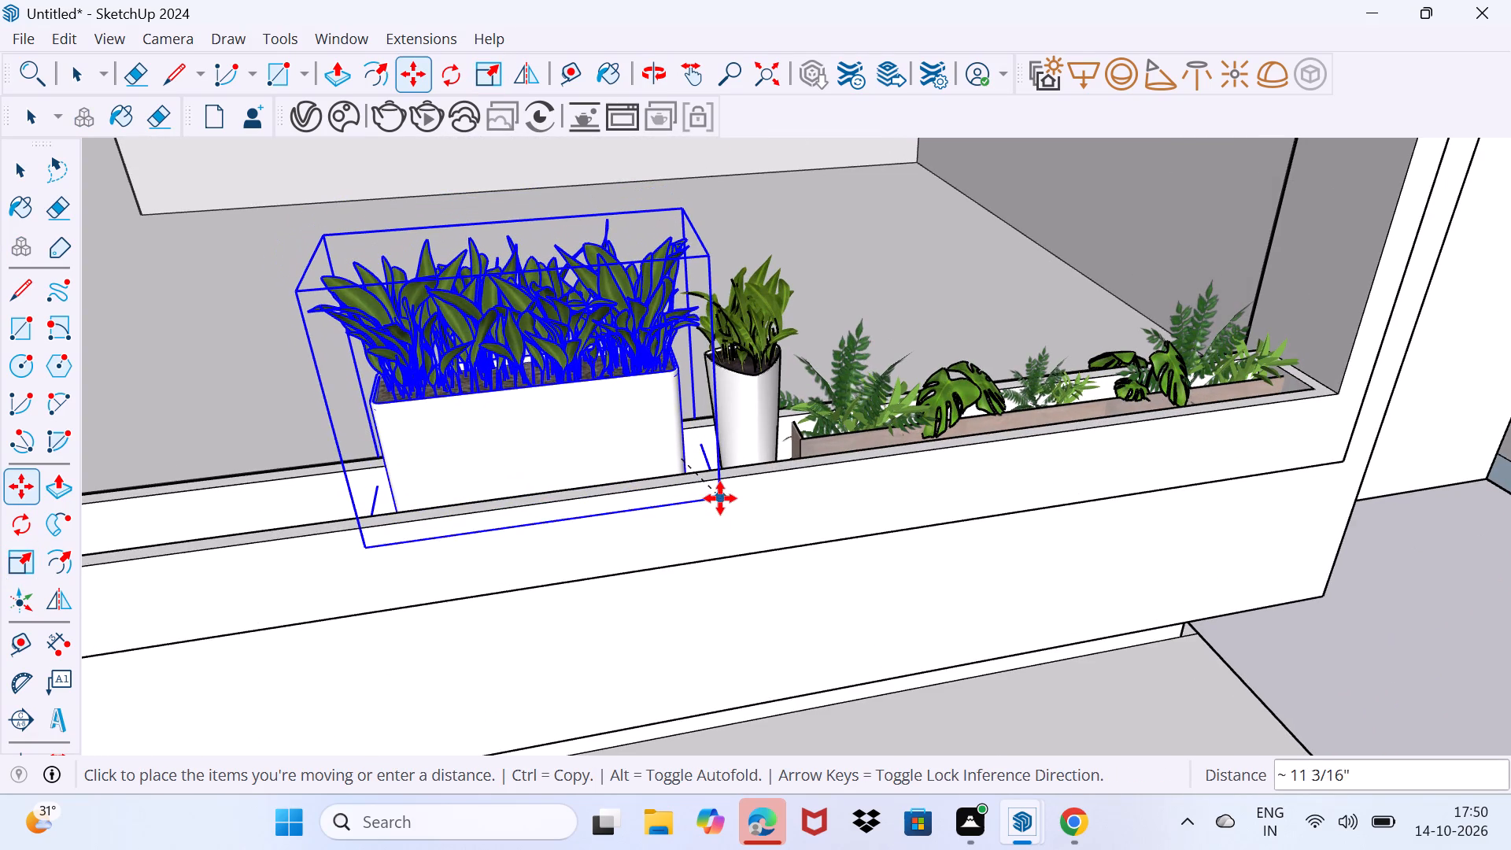
left_click(746, 536)
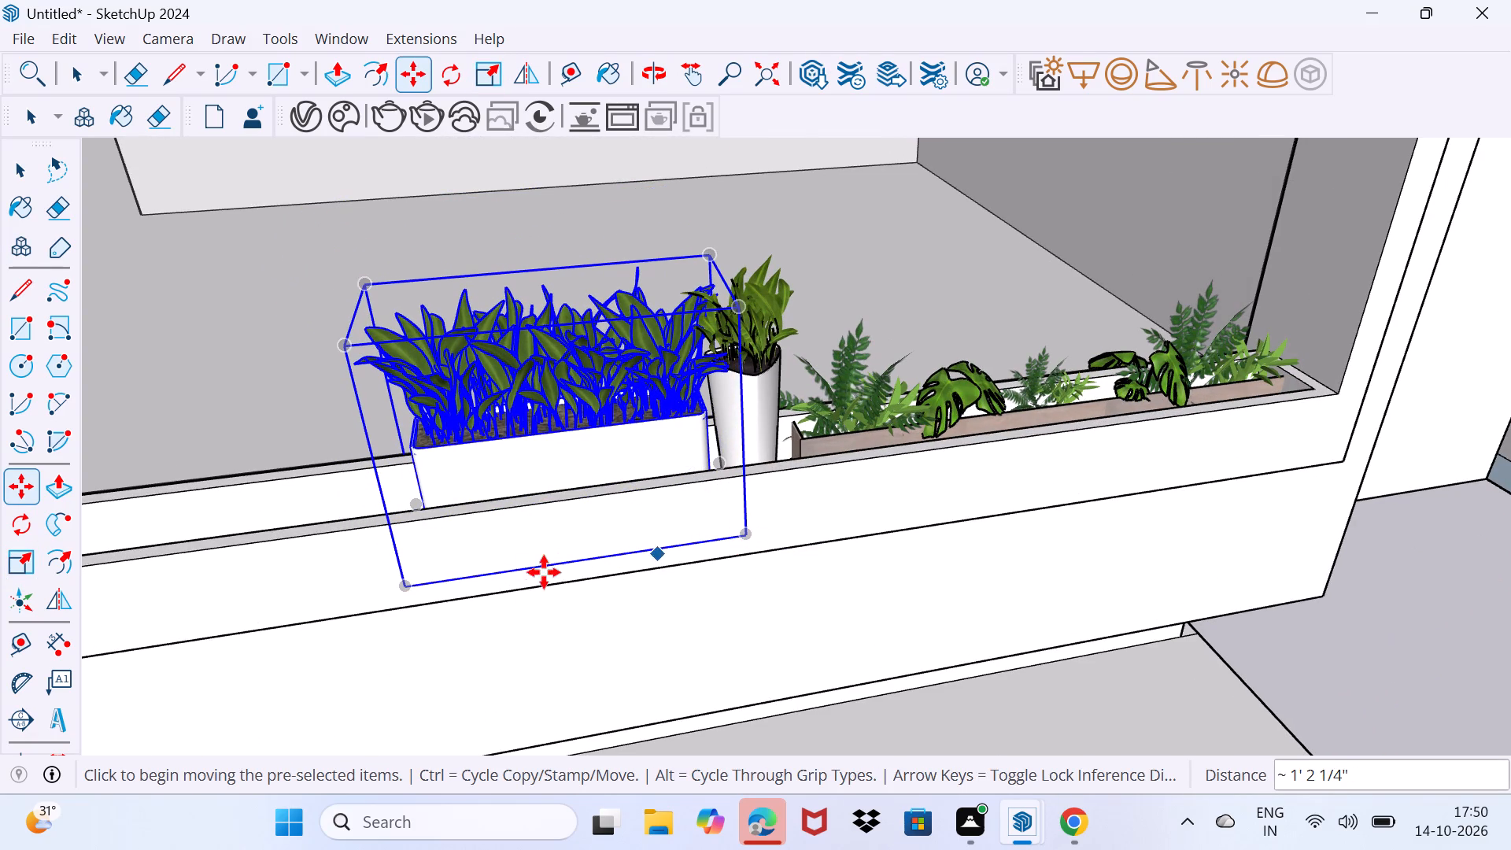
Copy the white planter about 24' along the trough to the opposite end of the large front opening.
left_click(398, 592)
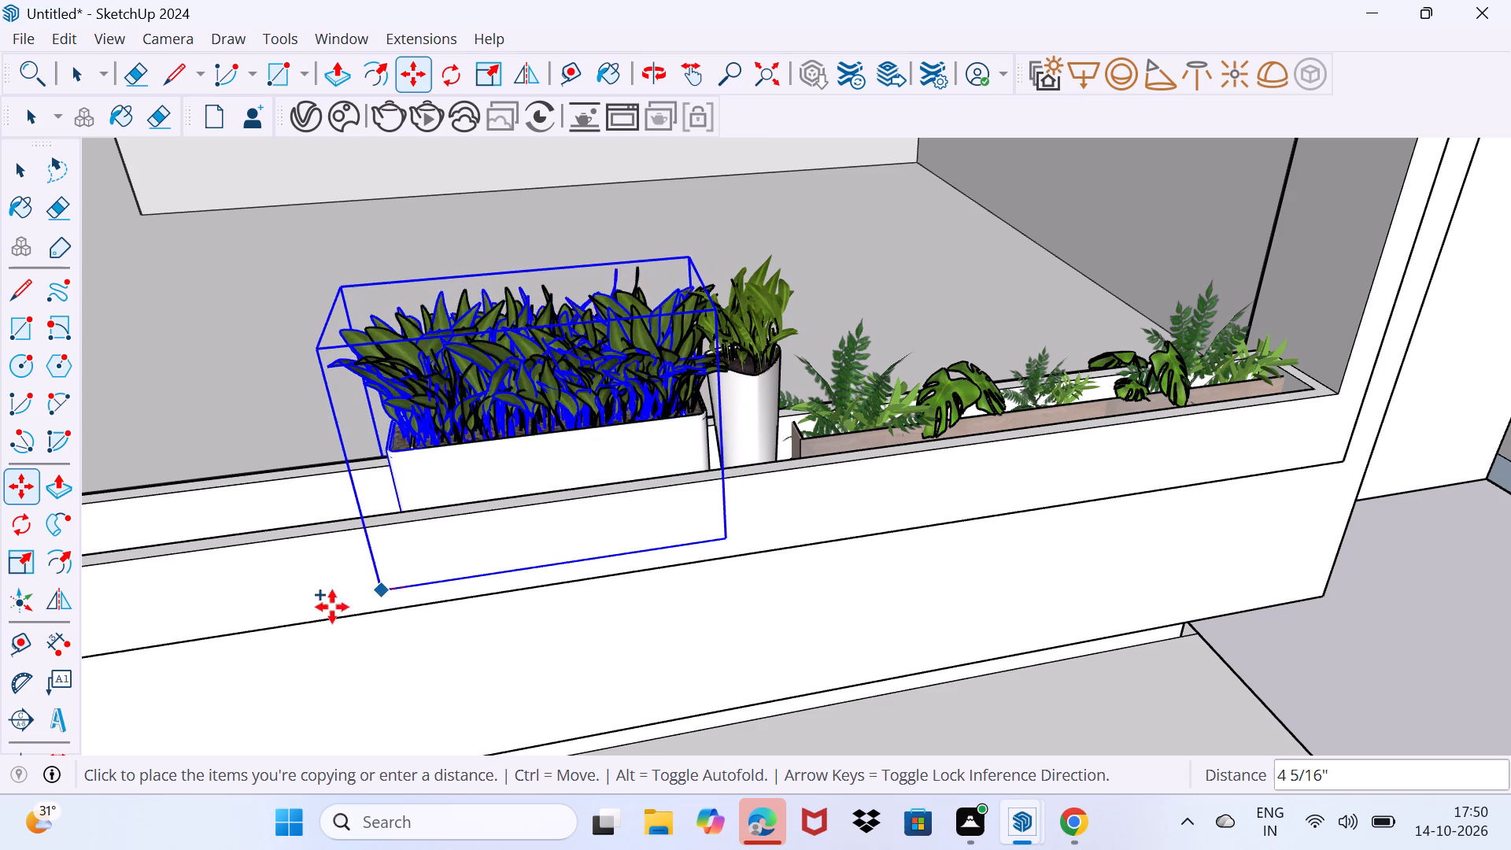
scroll(278, 623, "down", 7)
middle_click_drag(277, 625, 1224, 416)
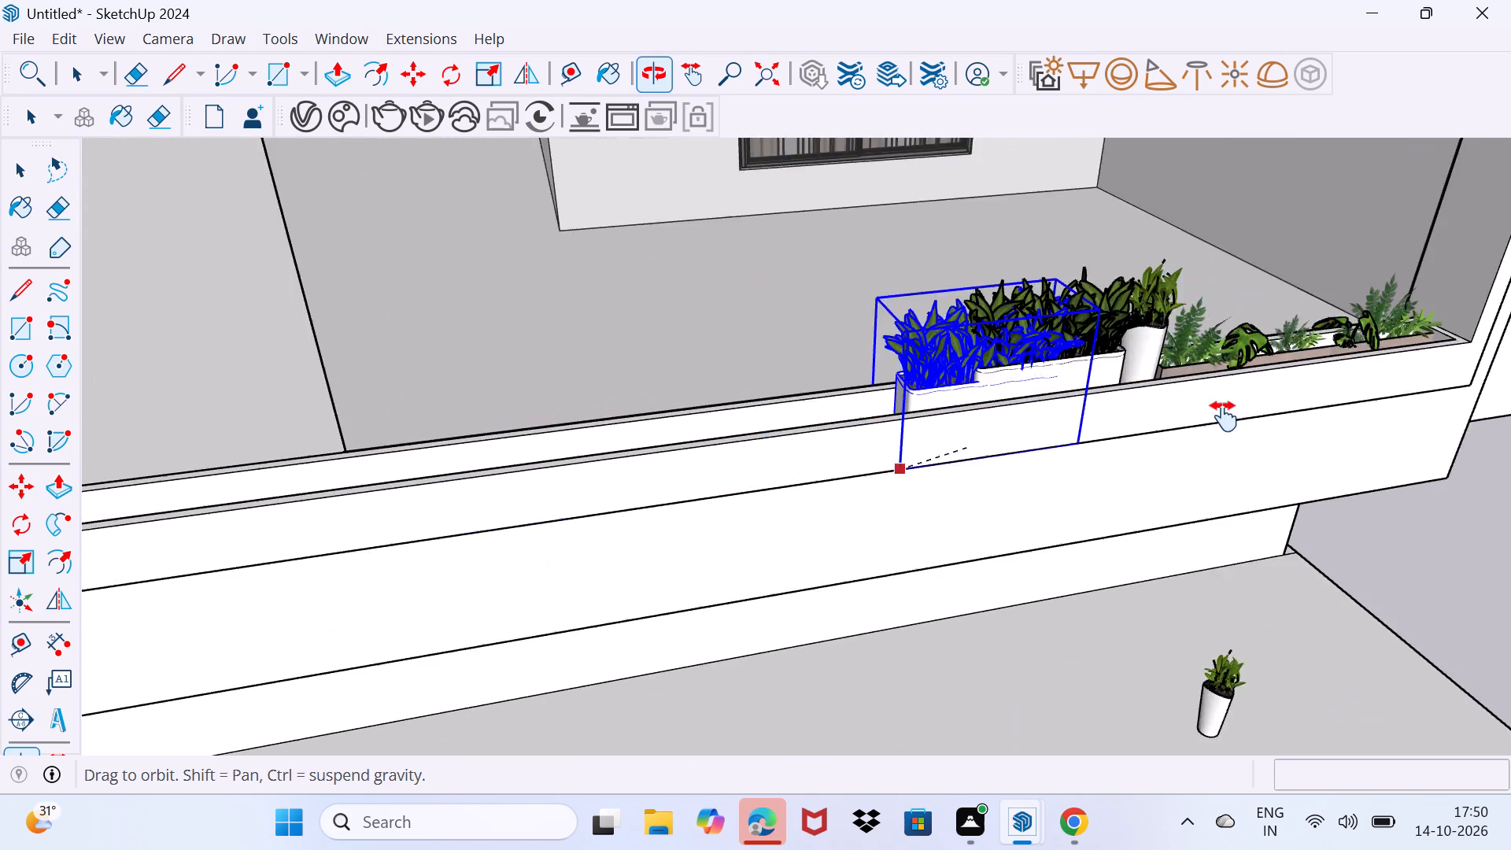
middle_click_drag(1224, 416, 1290, 398)
middle_click_drag(337, 540, 838, 498)
scroll(337, 540, "down", 1)
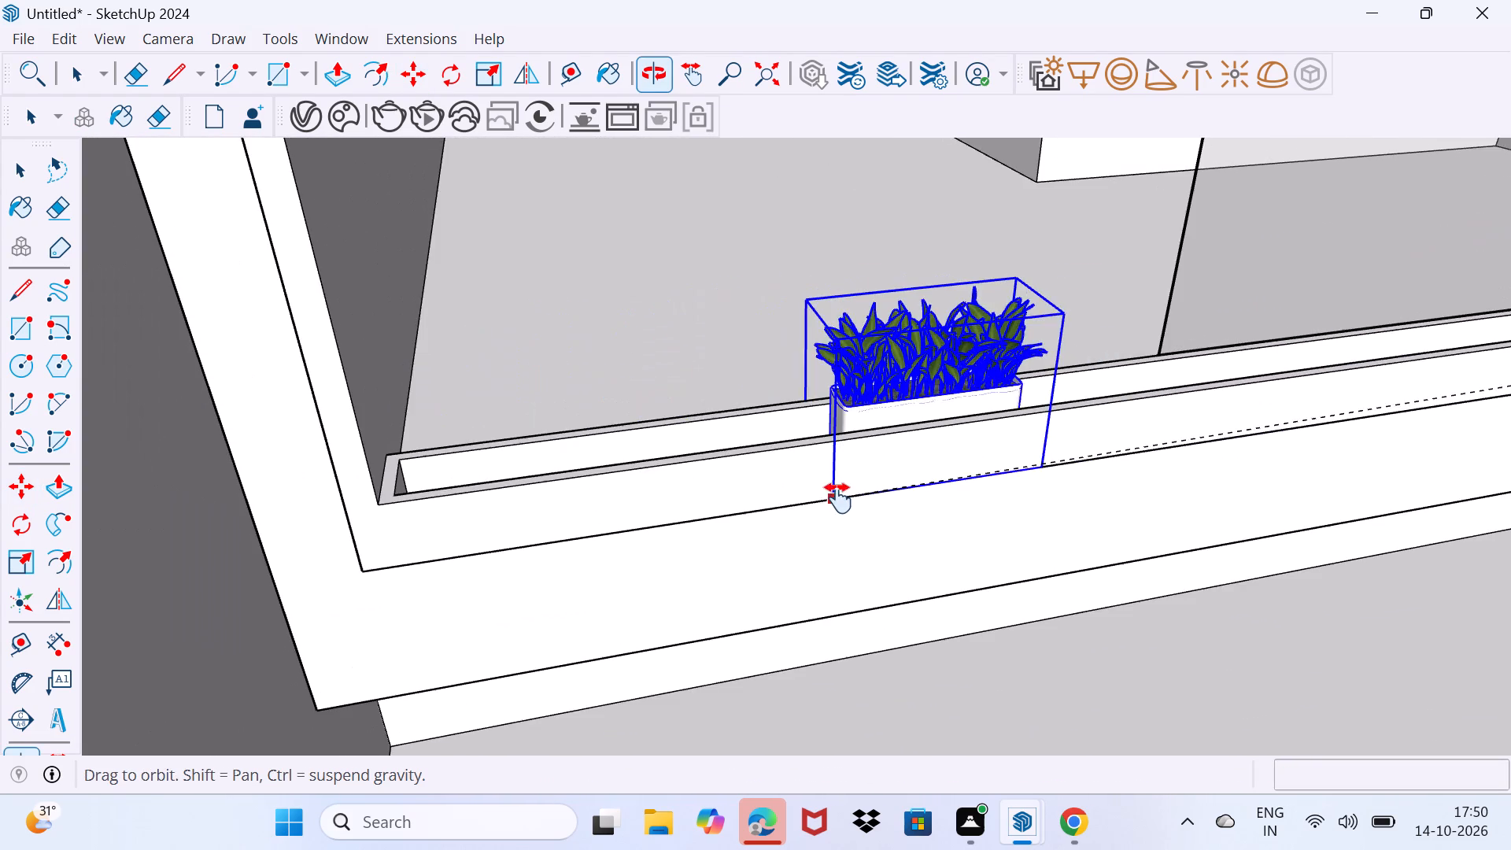
middle_click_drag(838, 498, 835, 498)
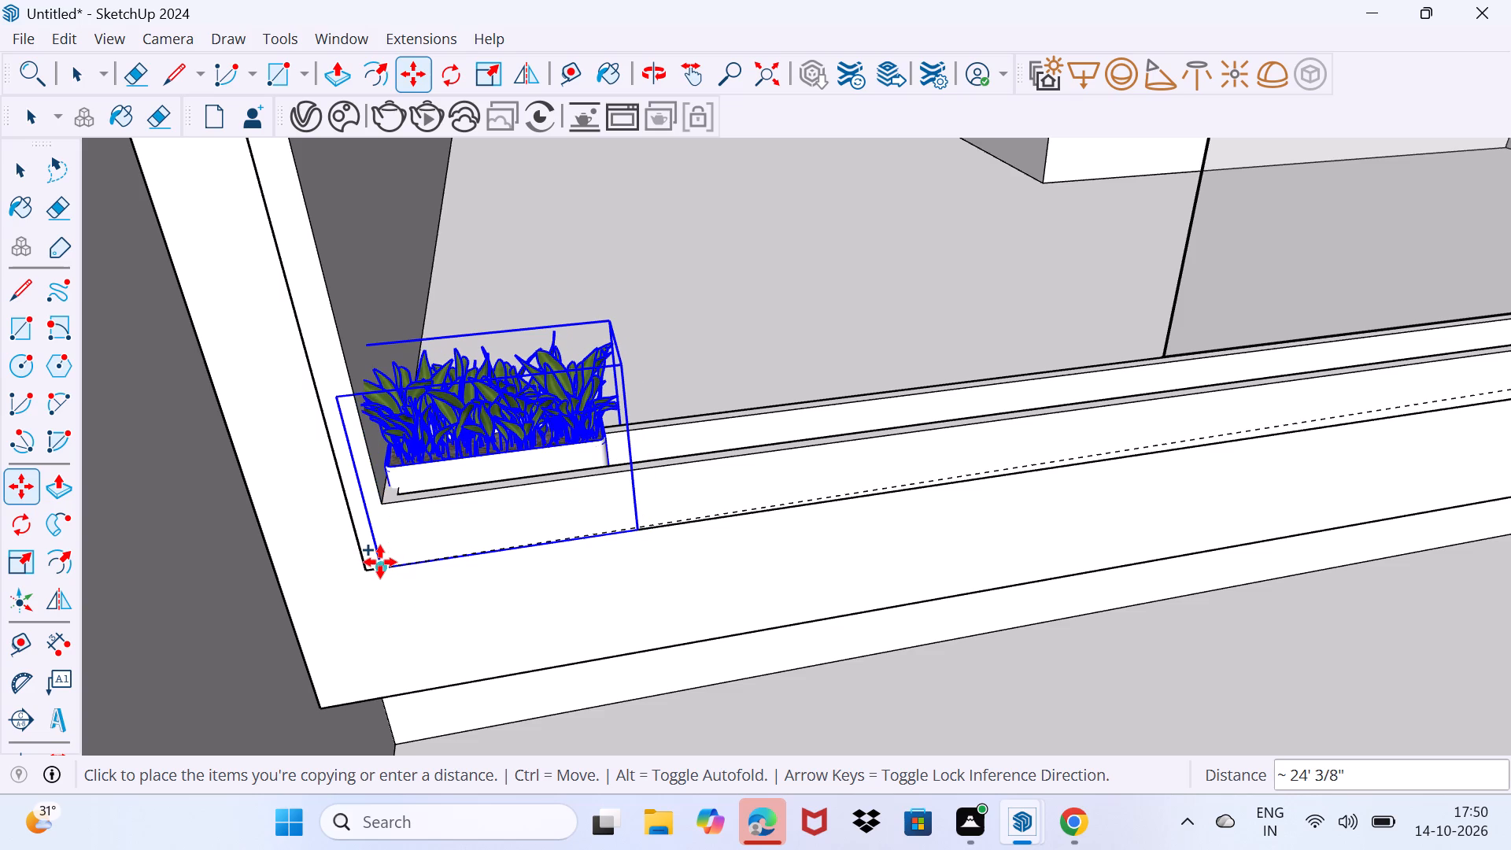
left_click(380, 562)
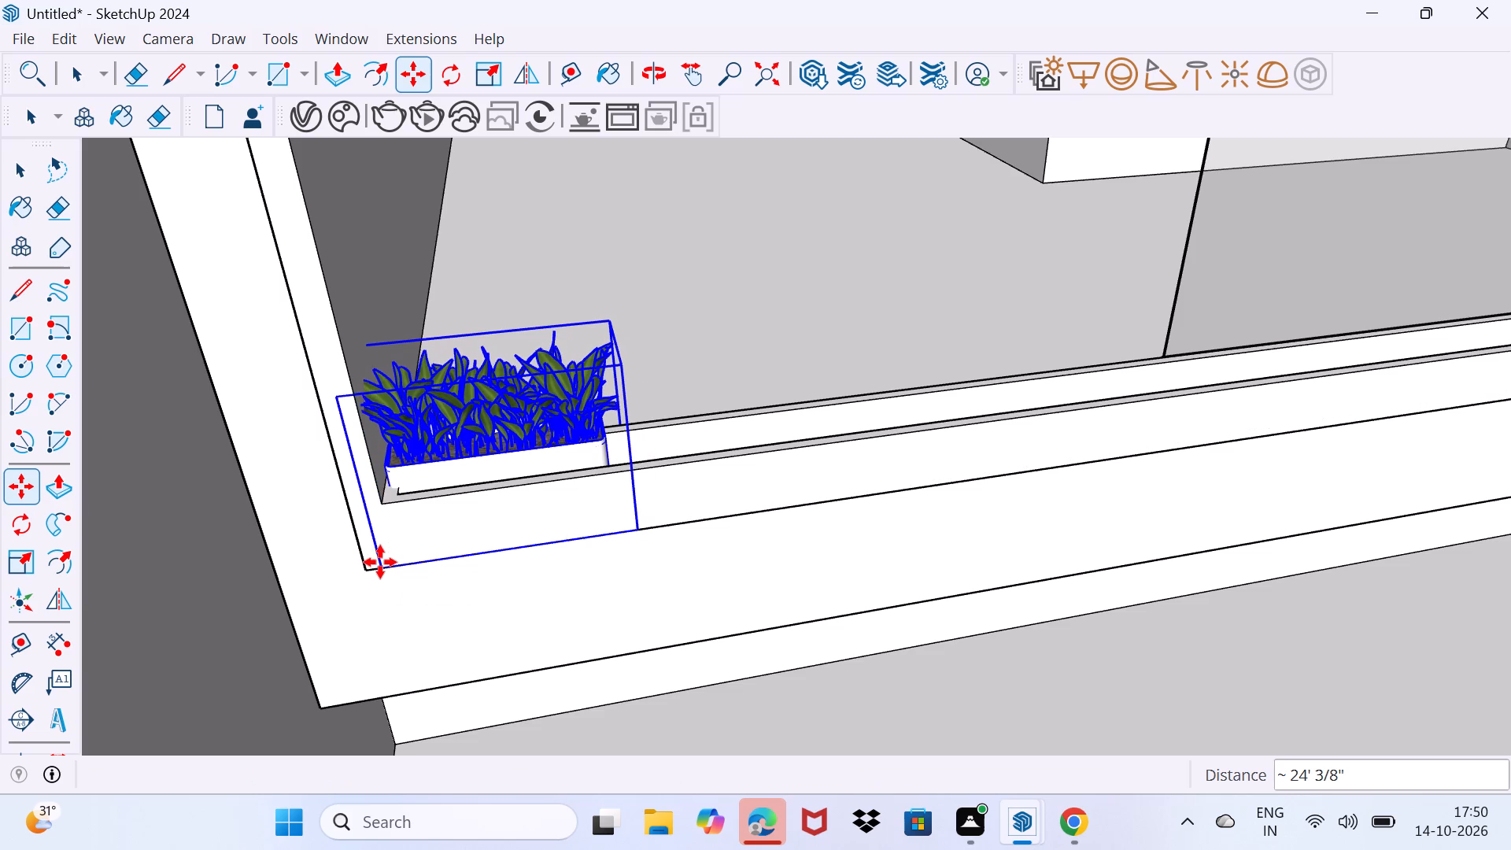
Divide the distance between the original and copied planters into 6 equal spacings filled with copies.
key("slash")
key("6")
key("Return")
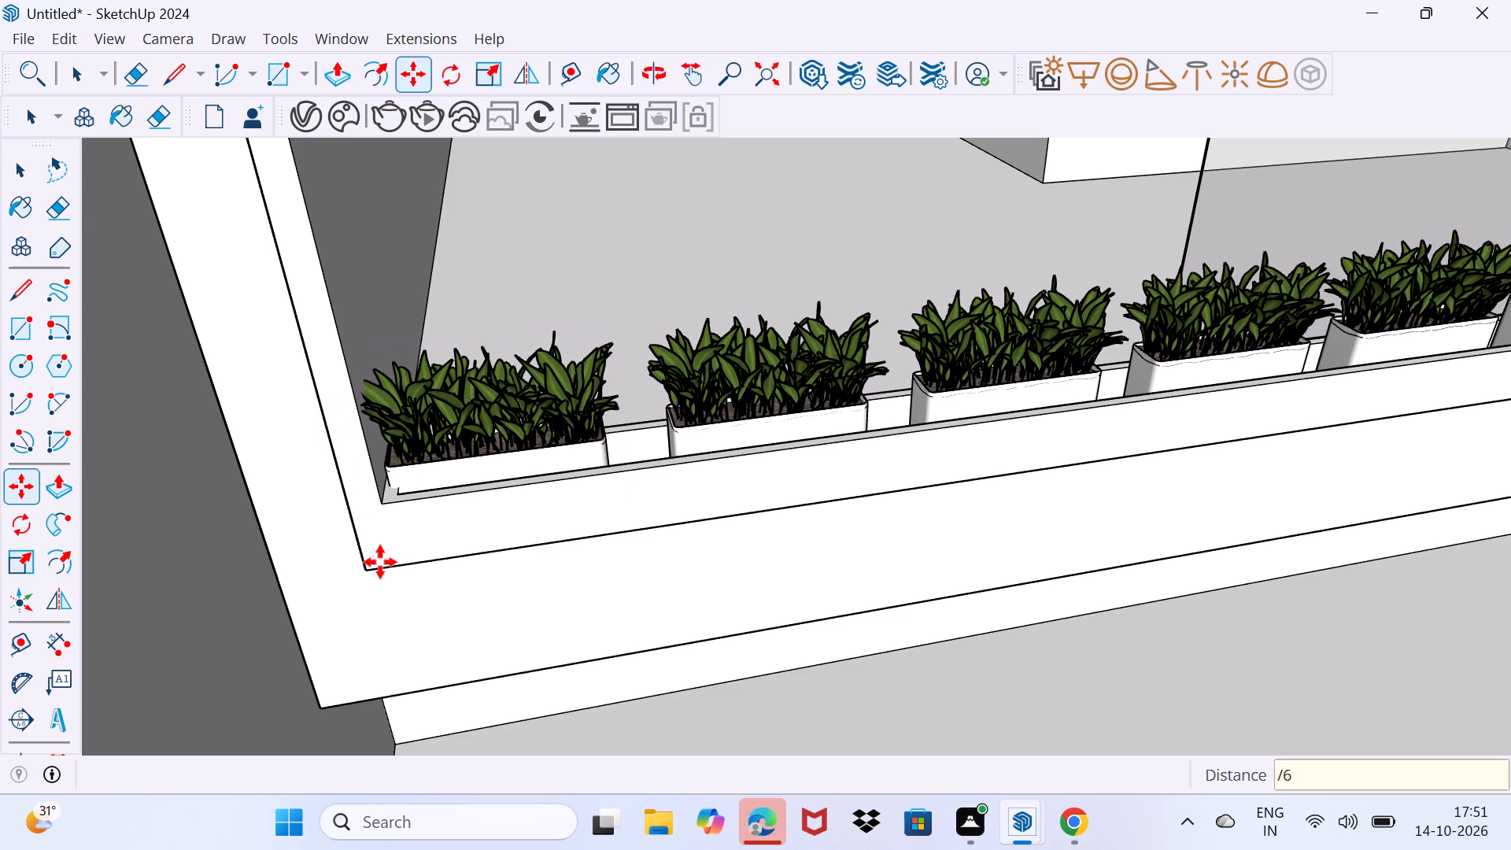
Set the planter array to 10 equal divisions to make a continuous row along the trough.
key("BackSpace")
type("/10")
key("Return")
key("space")
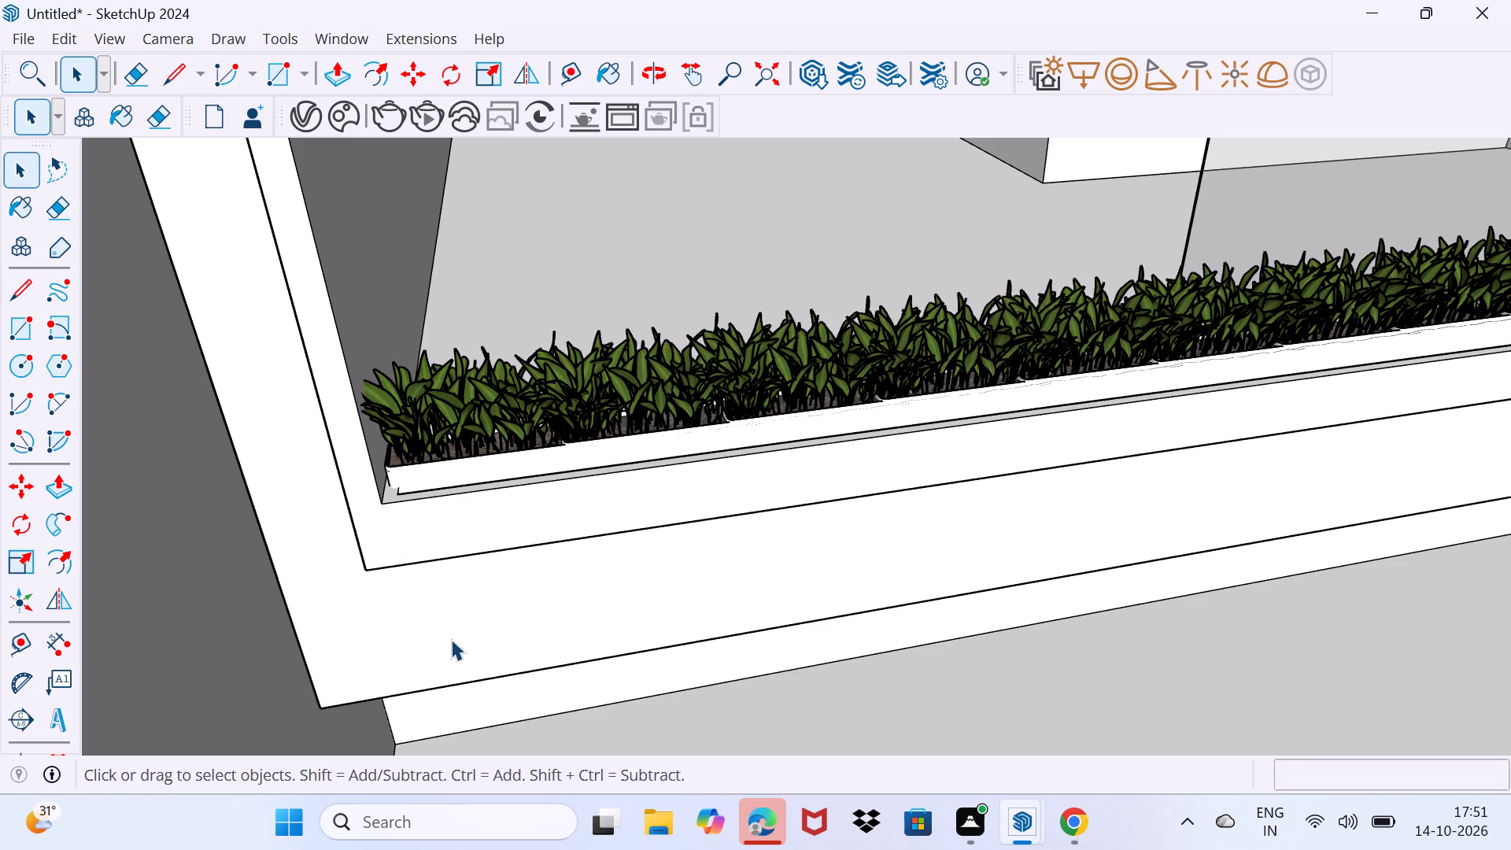
Examine the row of planters in the trough from above, from the front and close up.
scroll(461, 631, "down", 9)
middle_click_drag(918, 570, 851, 578)
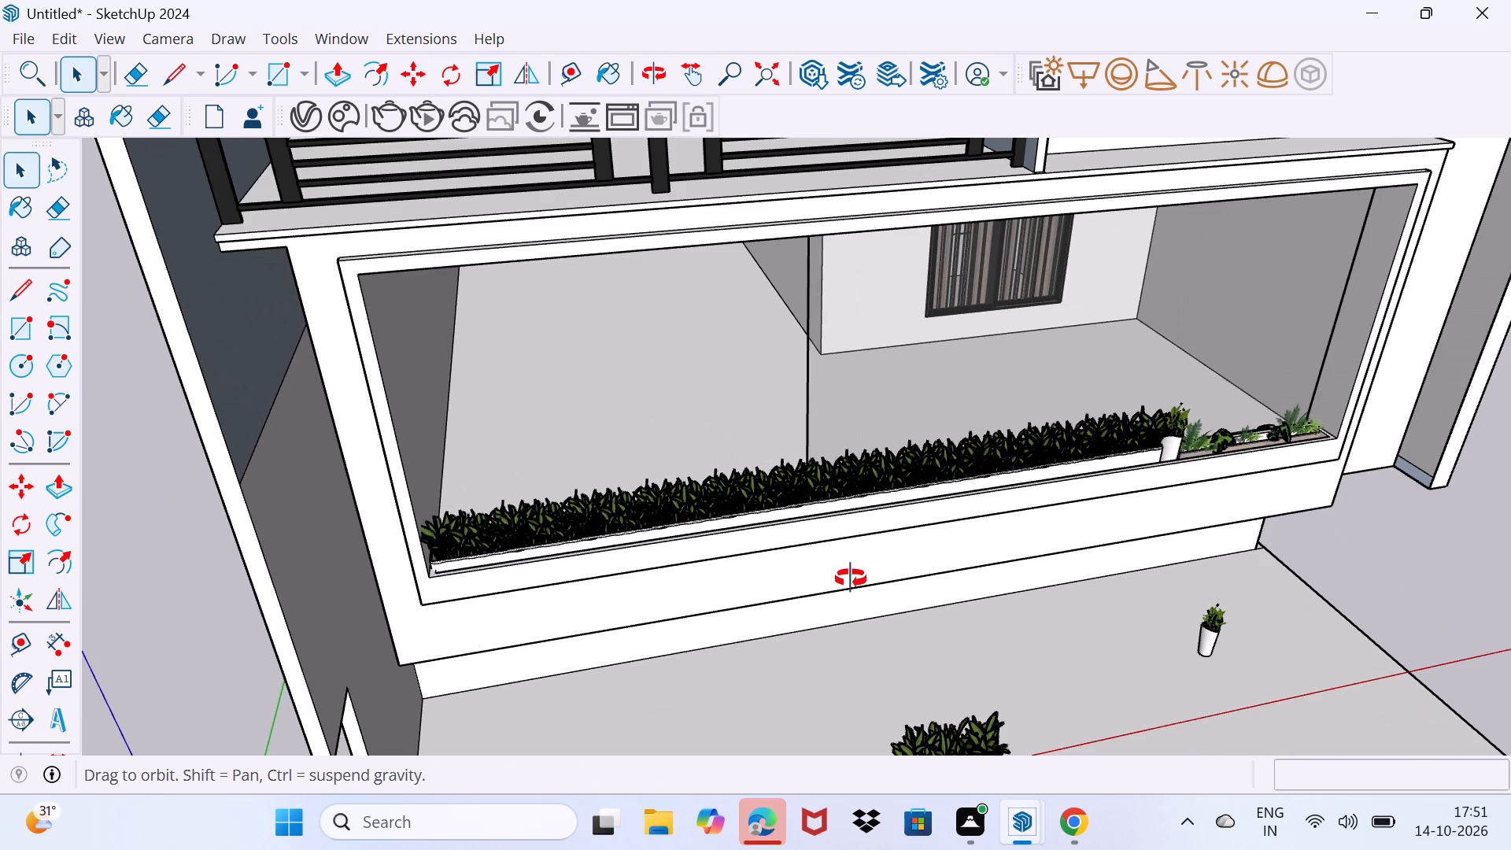
middle_click_drag(851, 578, 818, 404)
scroll(755, 443, "up", 1)
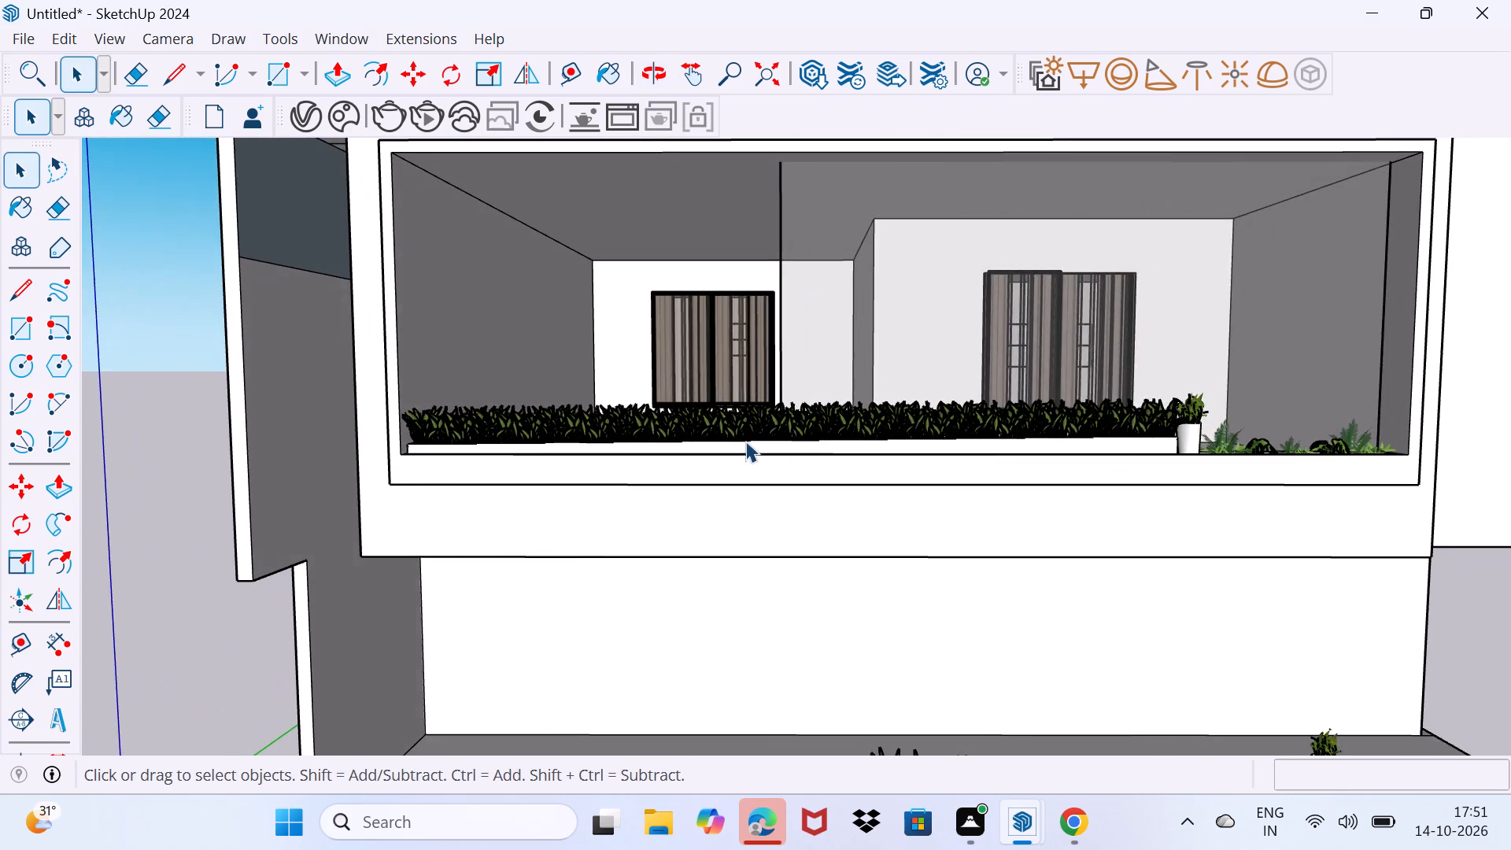
scroll(745, 441, "up", 6)
middle_click_drag(722, 435, 731, 608)
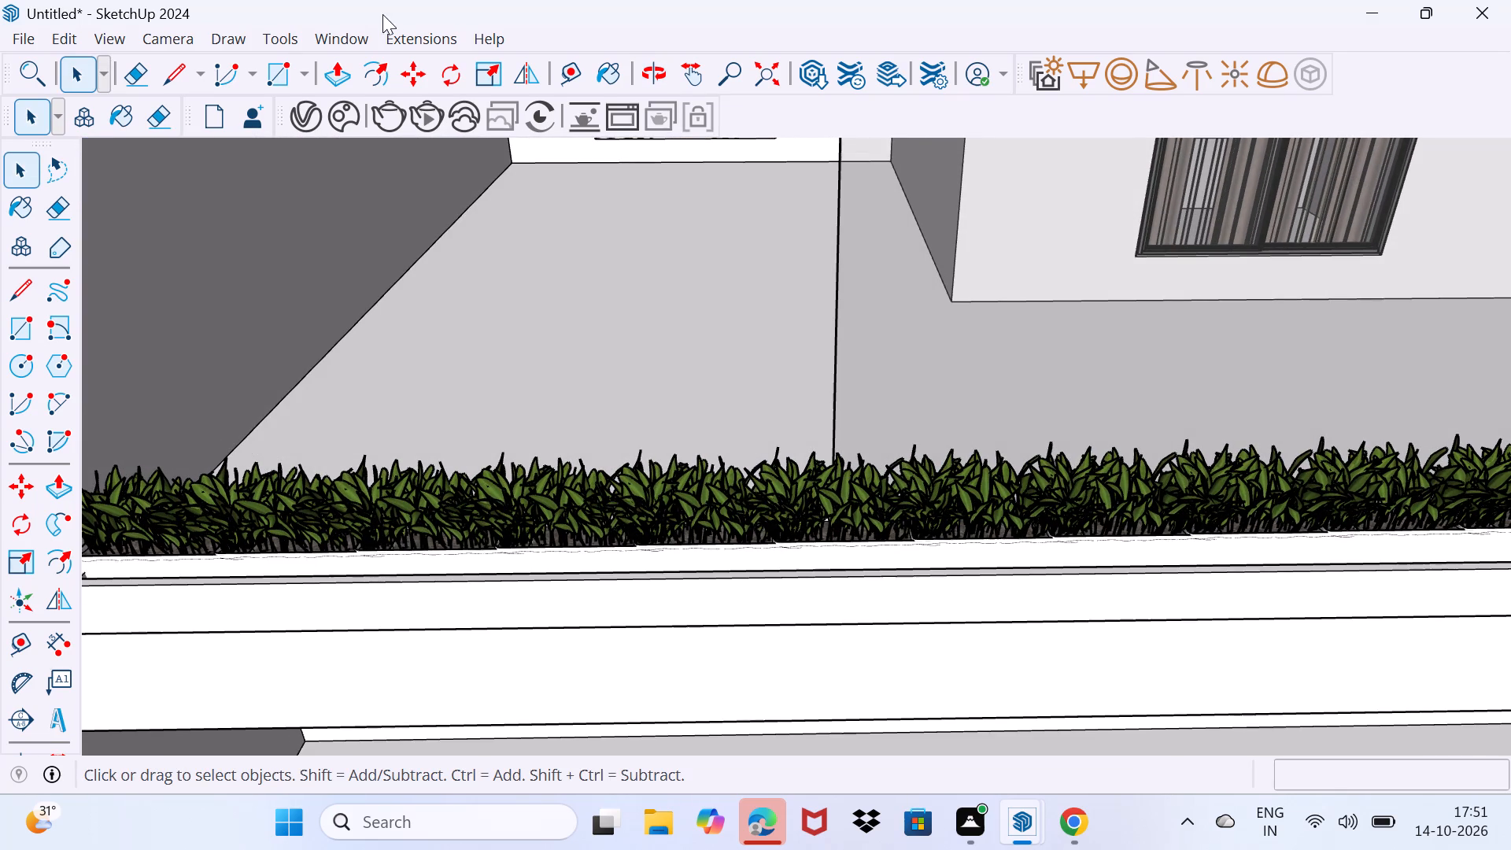
Open 3D Warehouse and look through the plant models under the search term "plants".
left_click(348, 37)
left_click(438, 216)
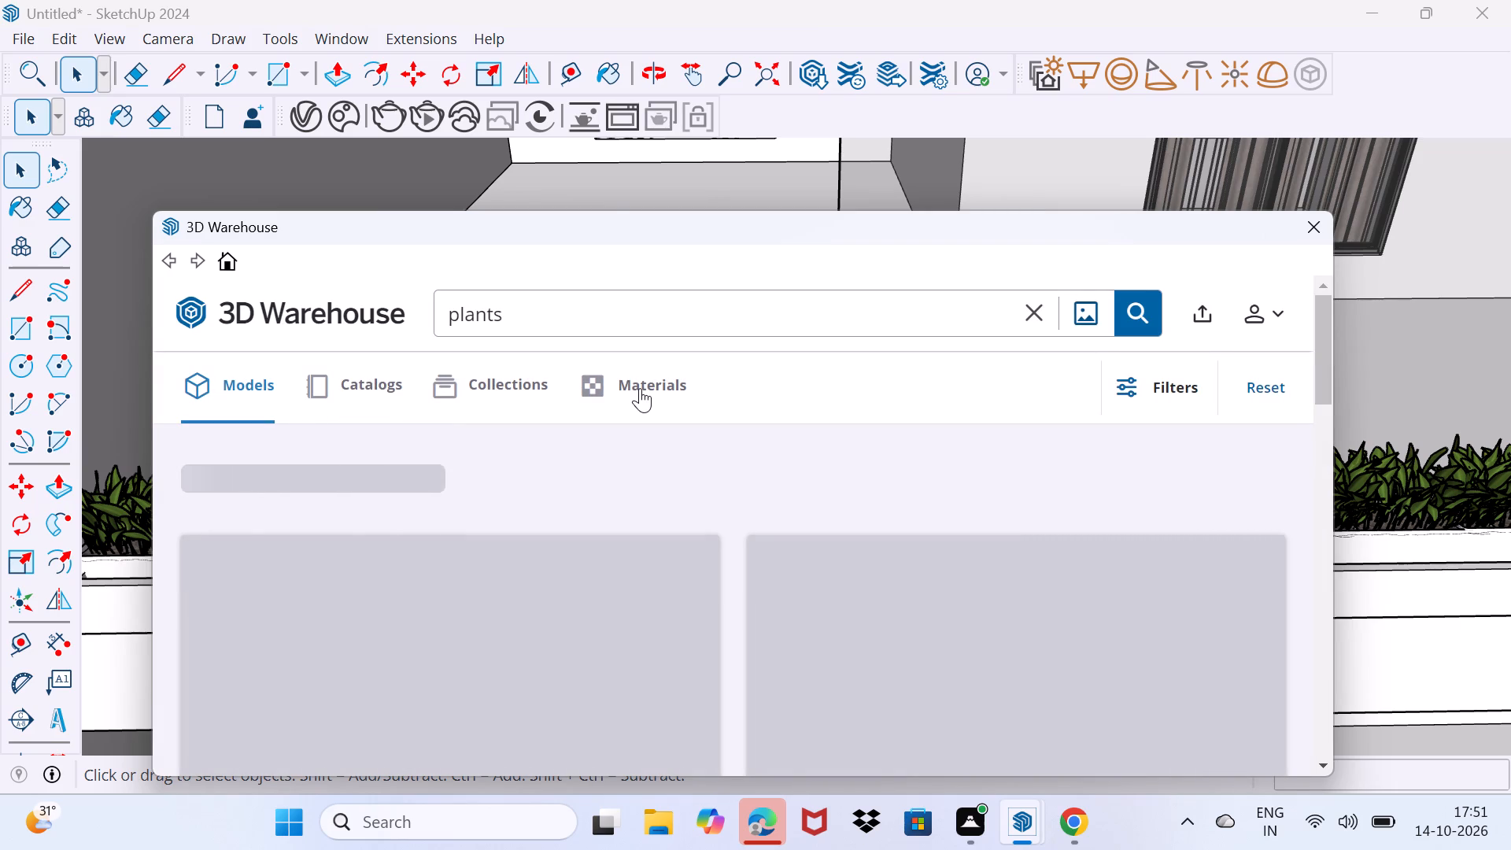
scroll(640, 388, "down", 2)
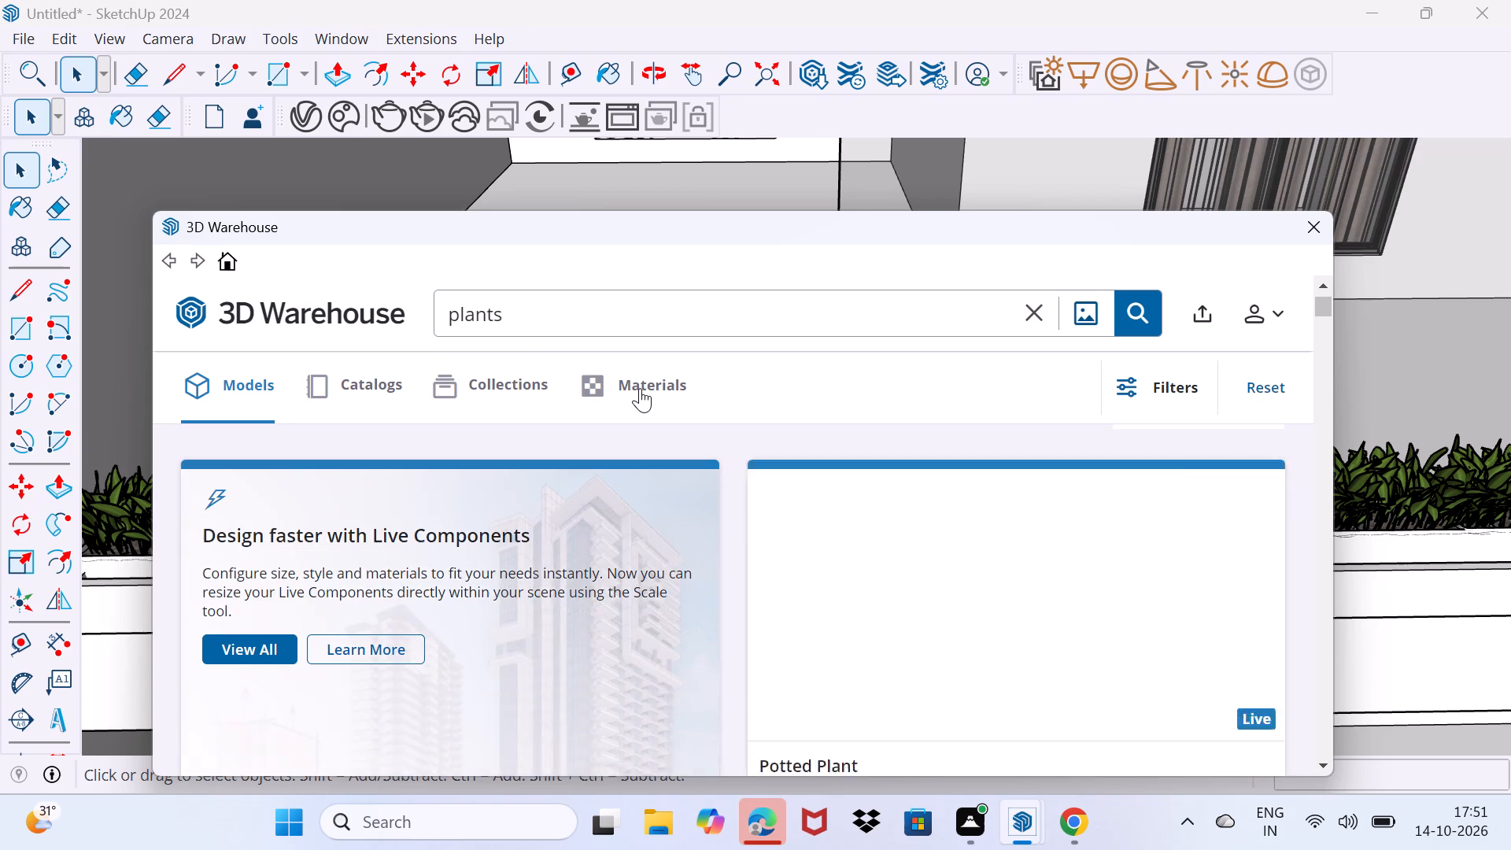
scroll(640, 388, "down", 3)
scroll(640, 388, "up", 2)
scroll(640, 388, "down", 2)
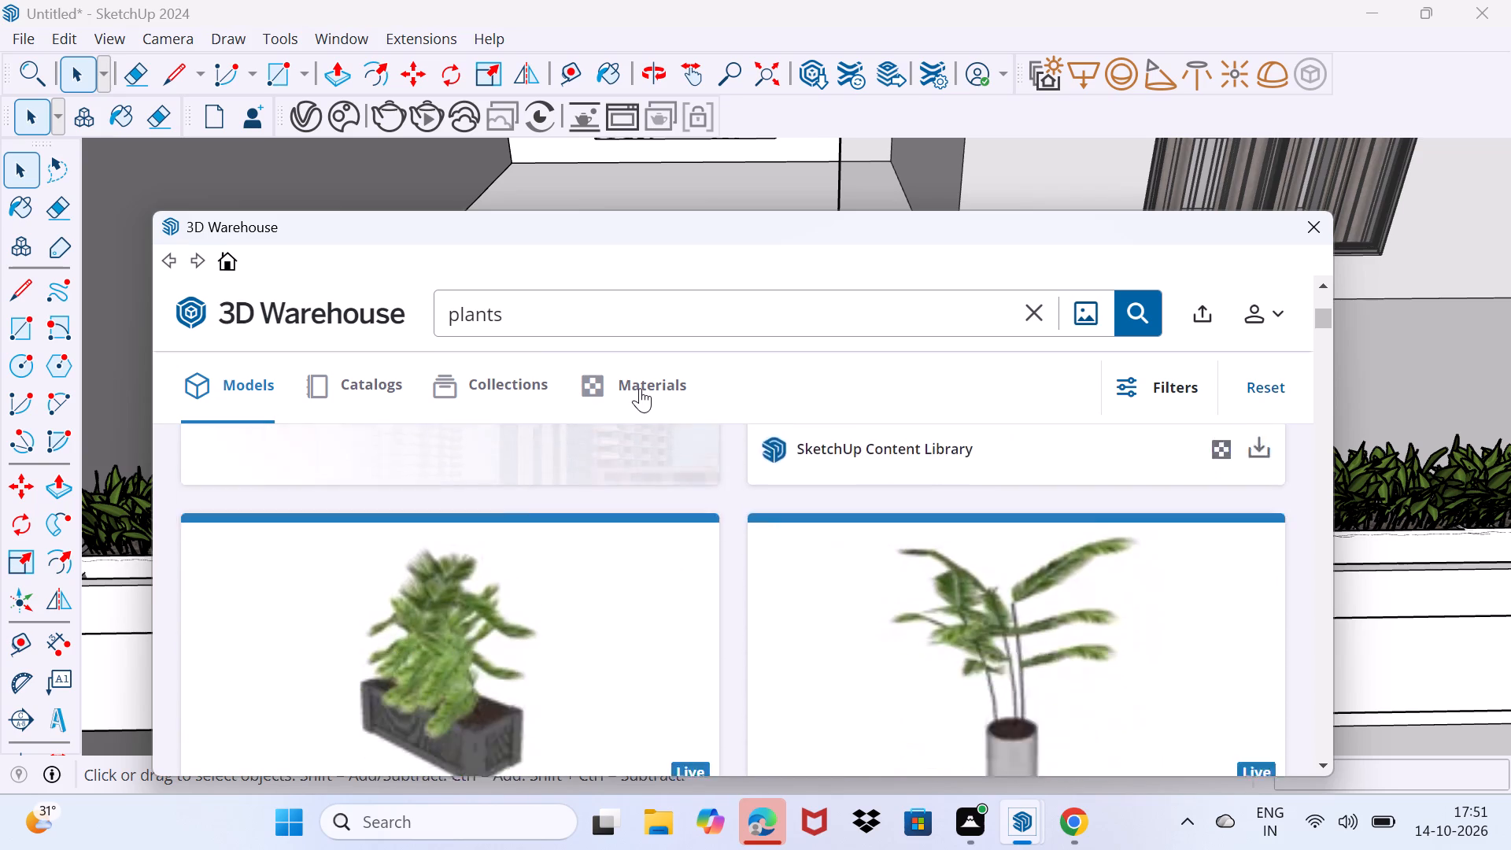
Switch the "plants" search to collections and look through them for suitable greenery.
left_click(515, 384)
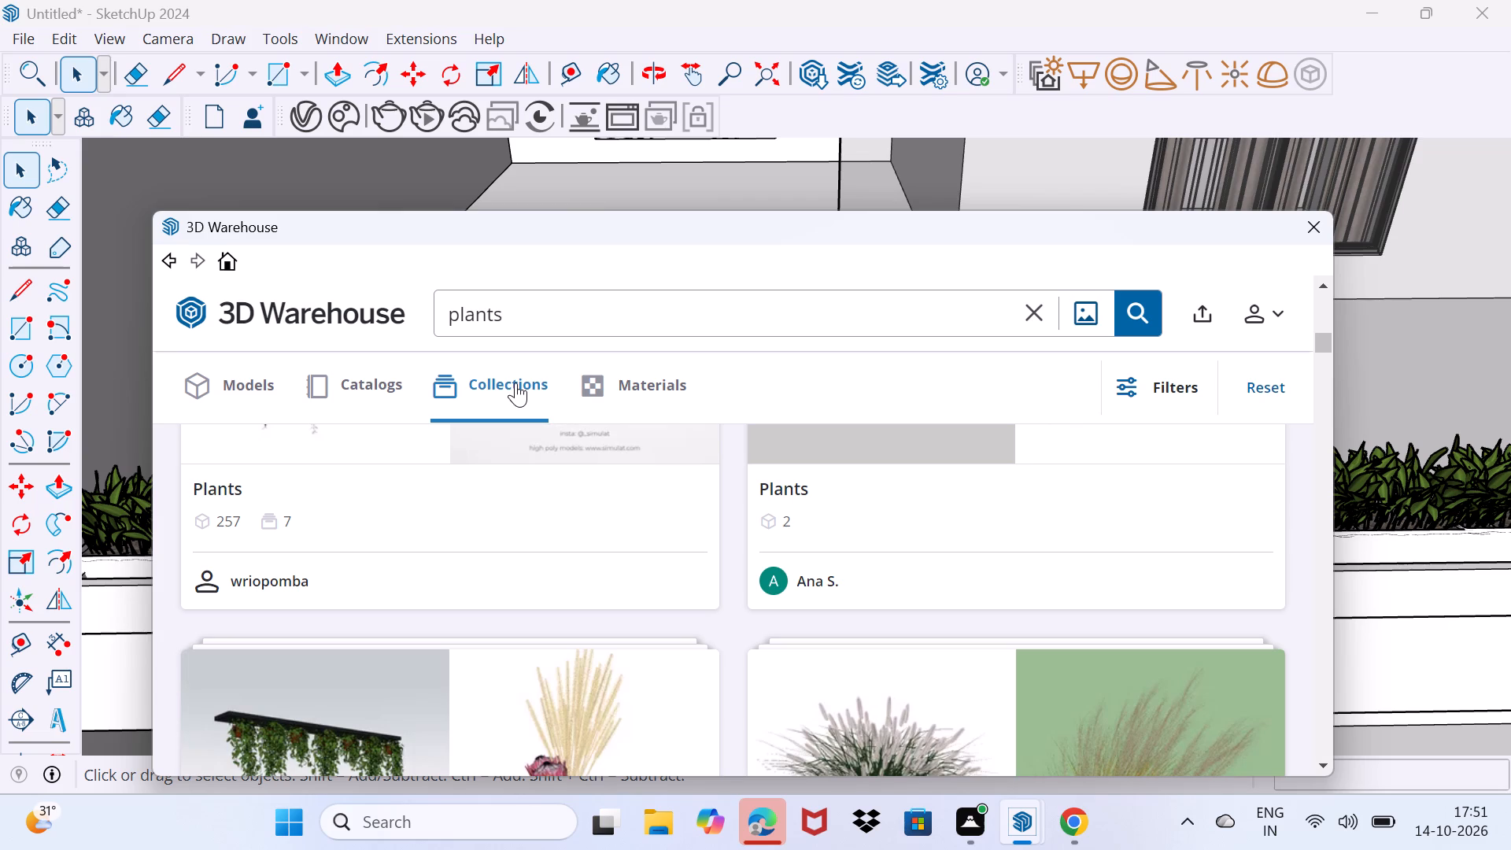
scroll(547, 364, "down", 5)
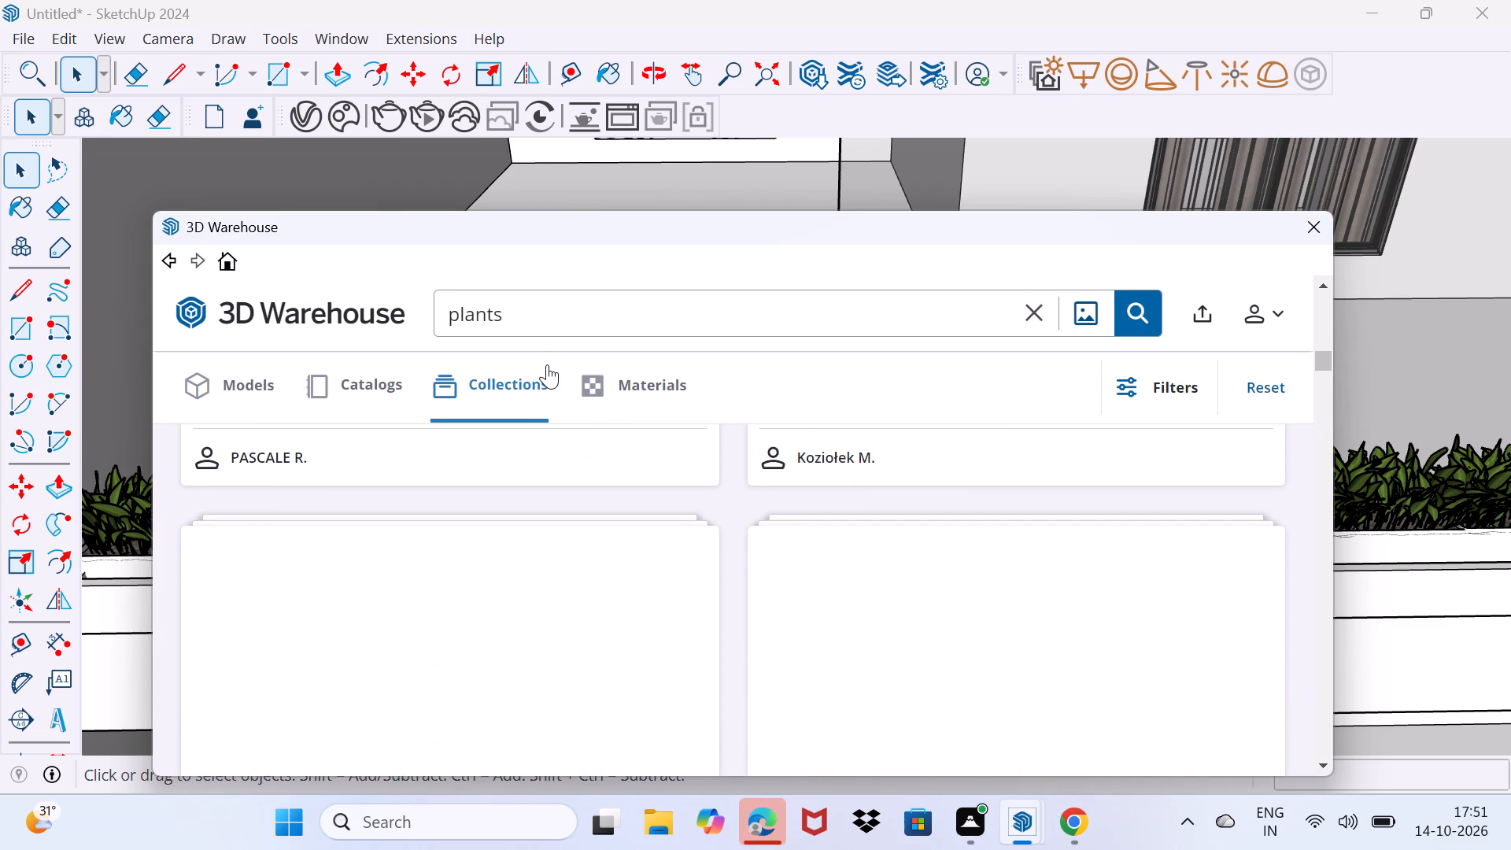
scroll(547, 364, "up", 2)
scroll(547, 364, "down", 1)
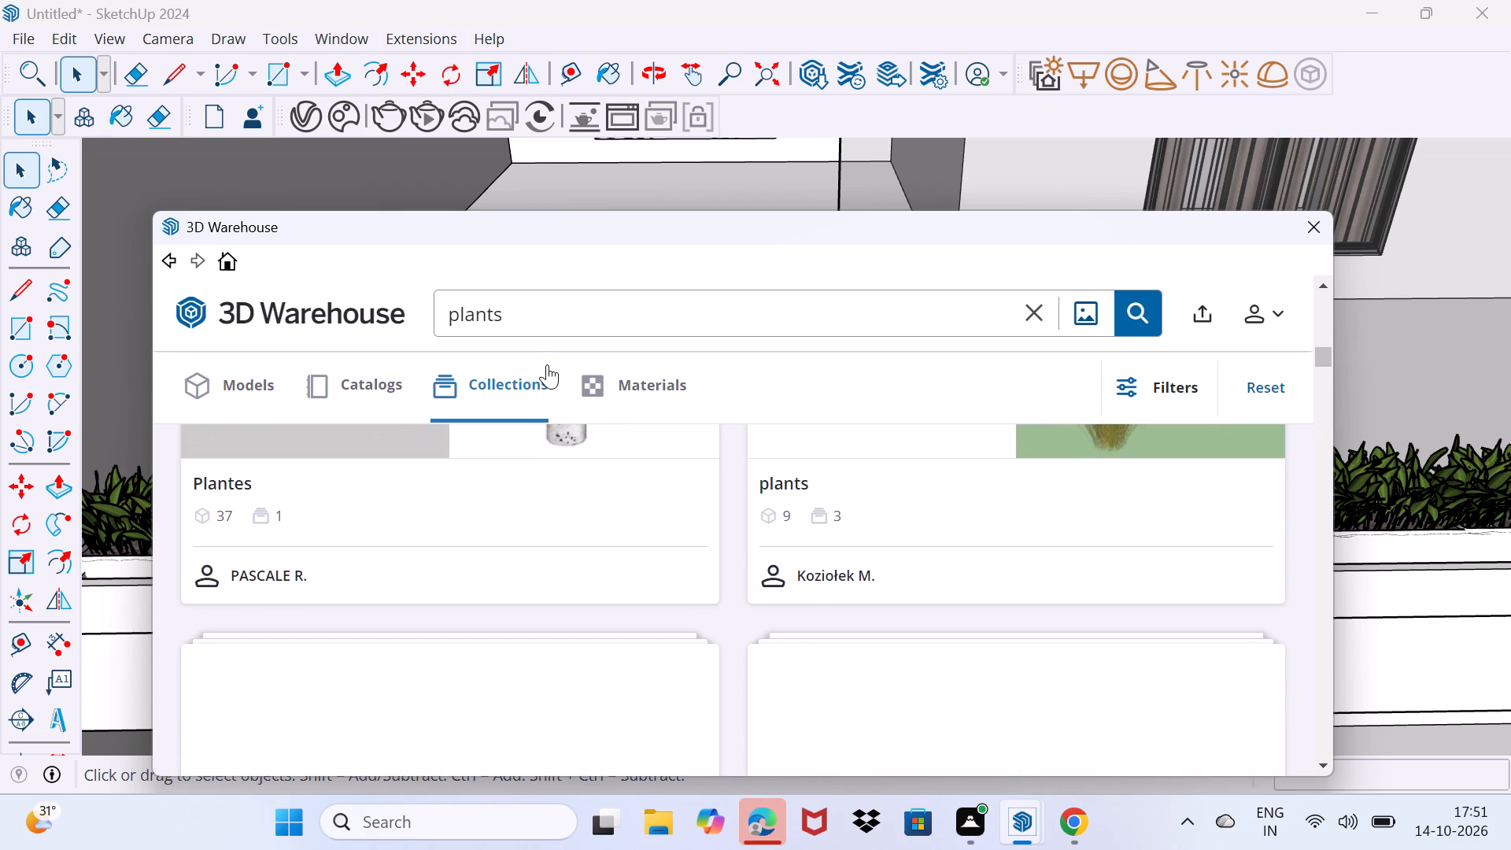
scroll(547, 364, "up", 5)
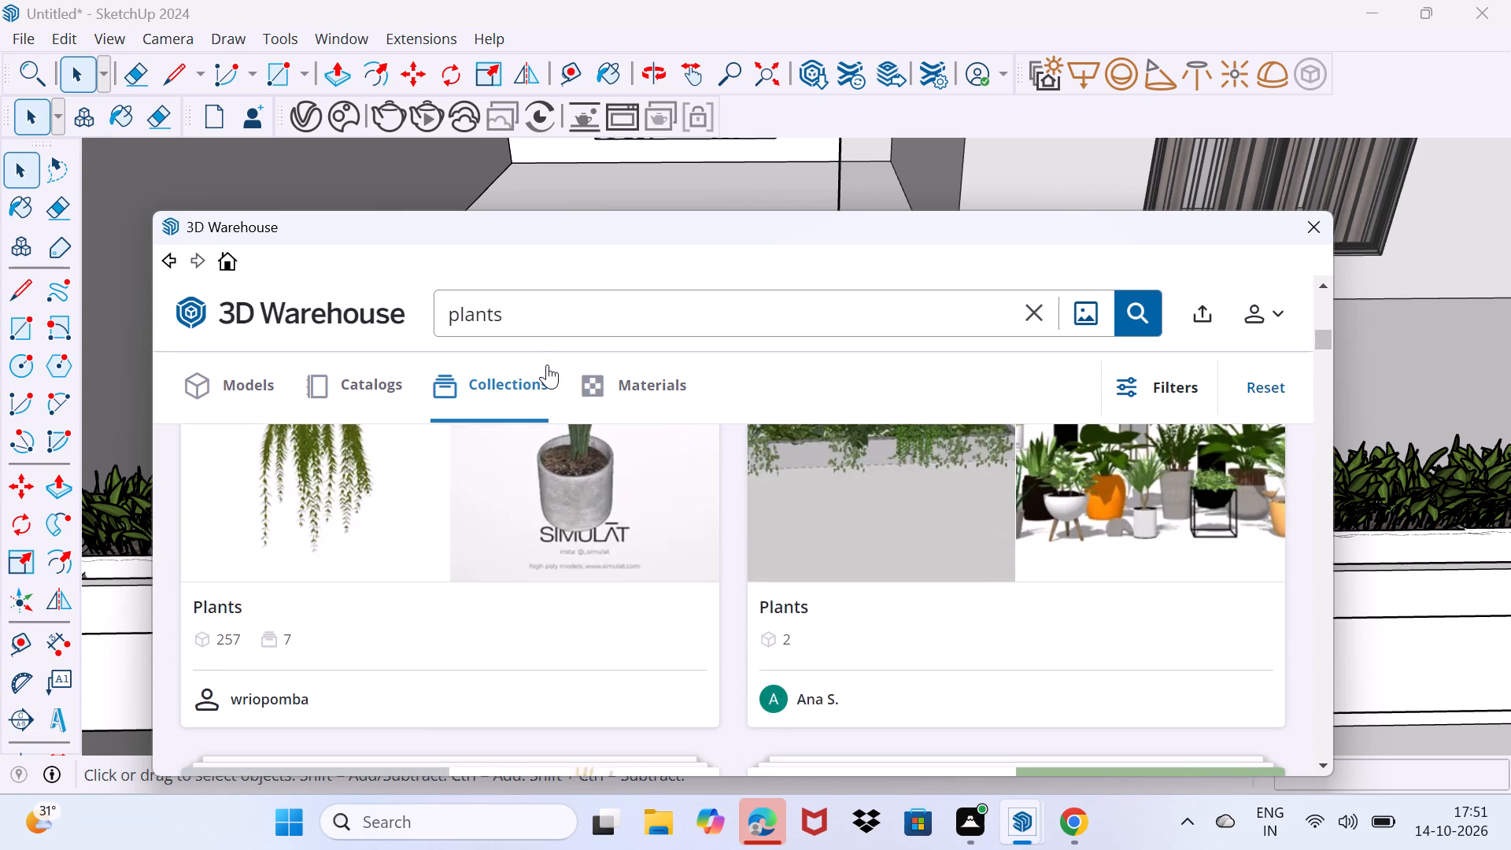
scroll(547, 364, "down", 11)
scroll(547, 364, "up", 4)
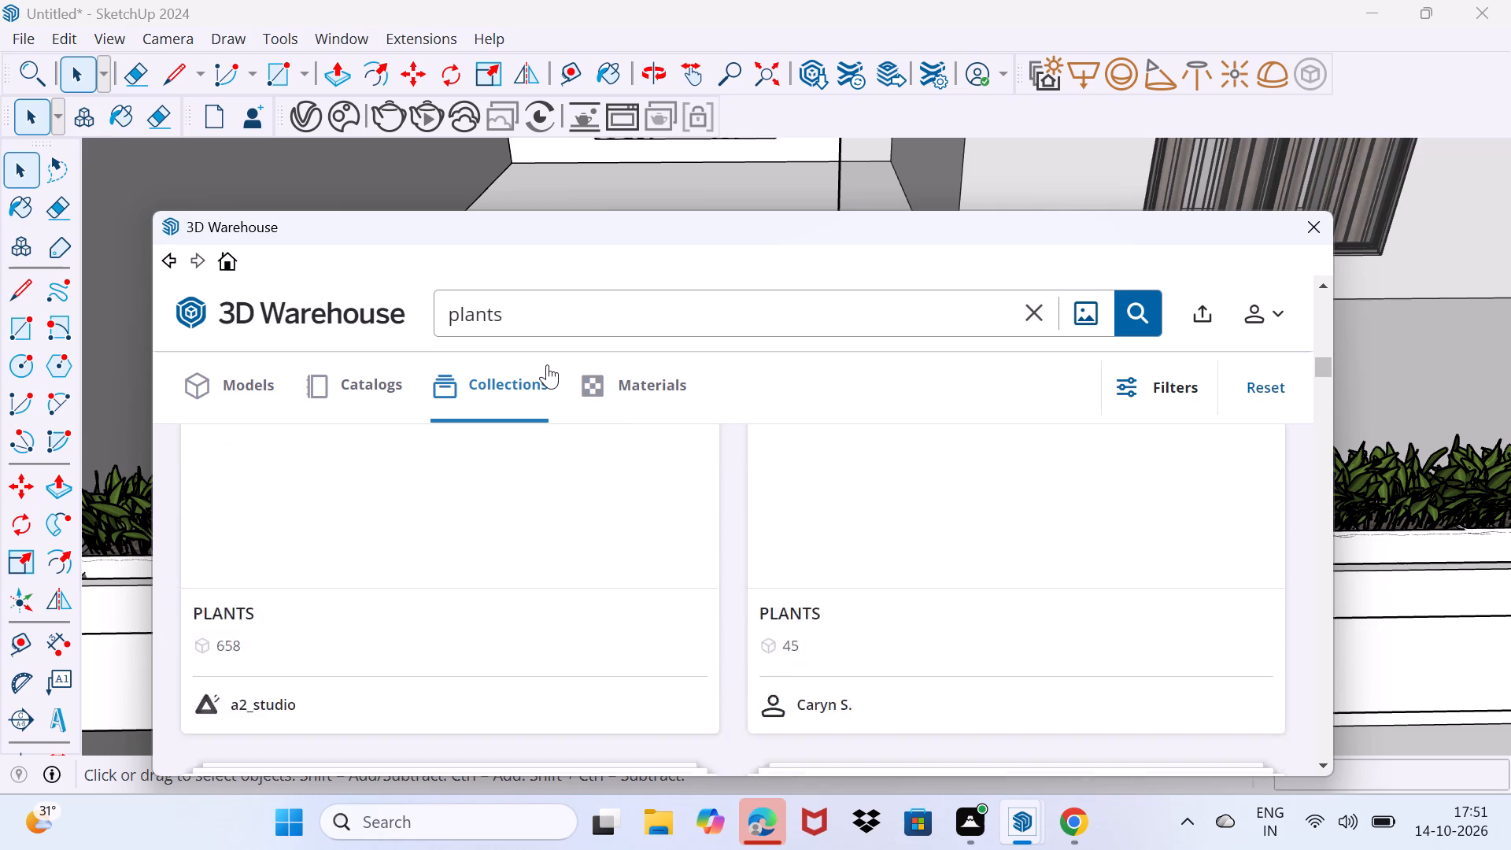
scroll(547, 364, "up", 18)
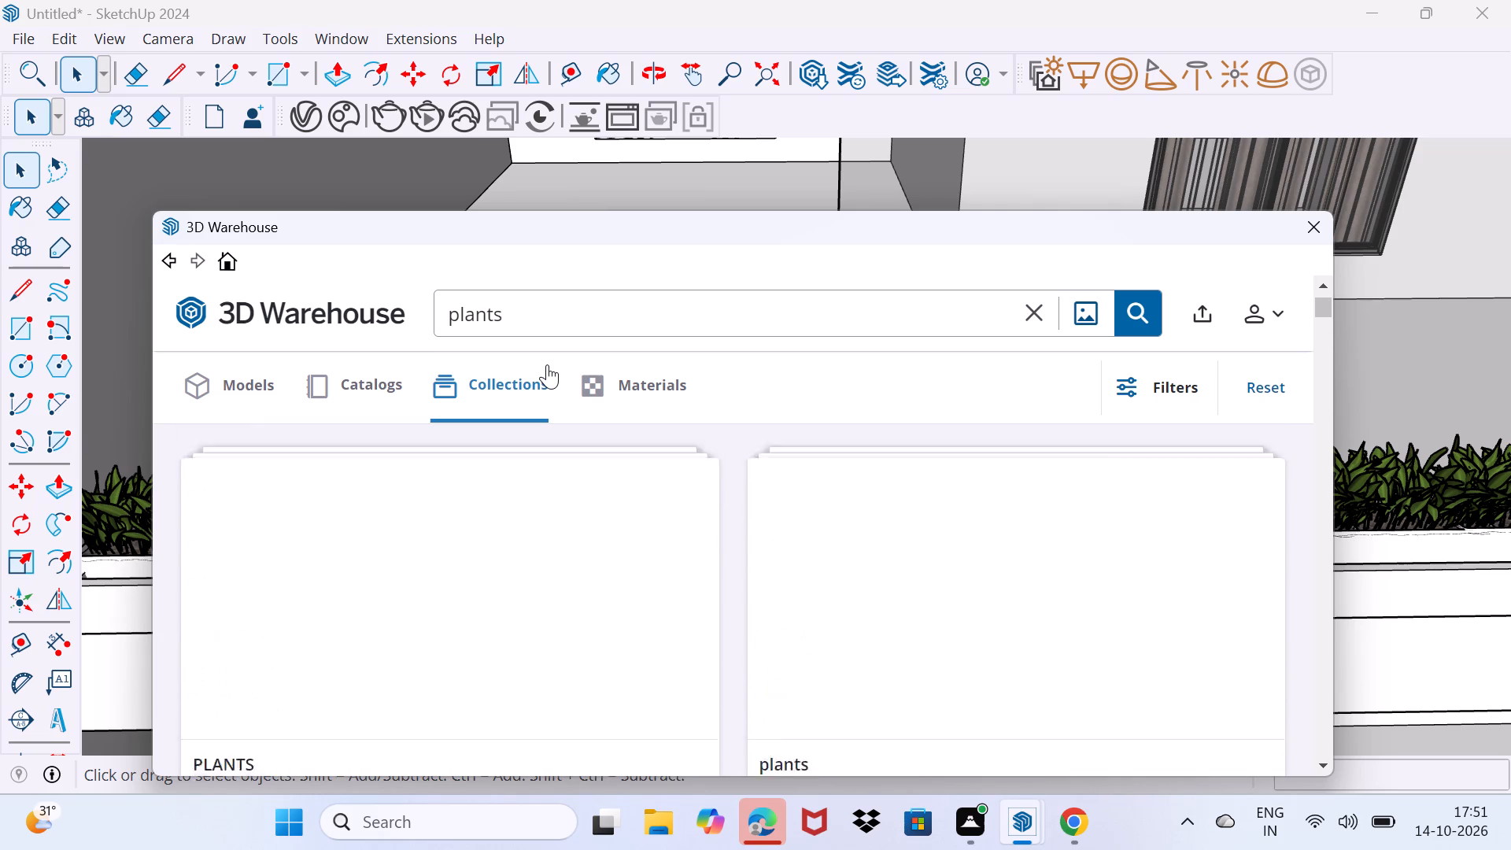
scroll(547, 364, "up", 9)
scroll(545, 329, "down", 10)
scroll(545, 329, "up", 4)
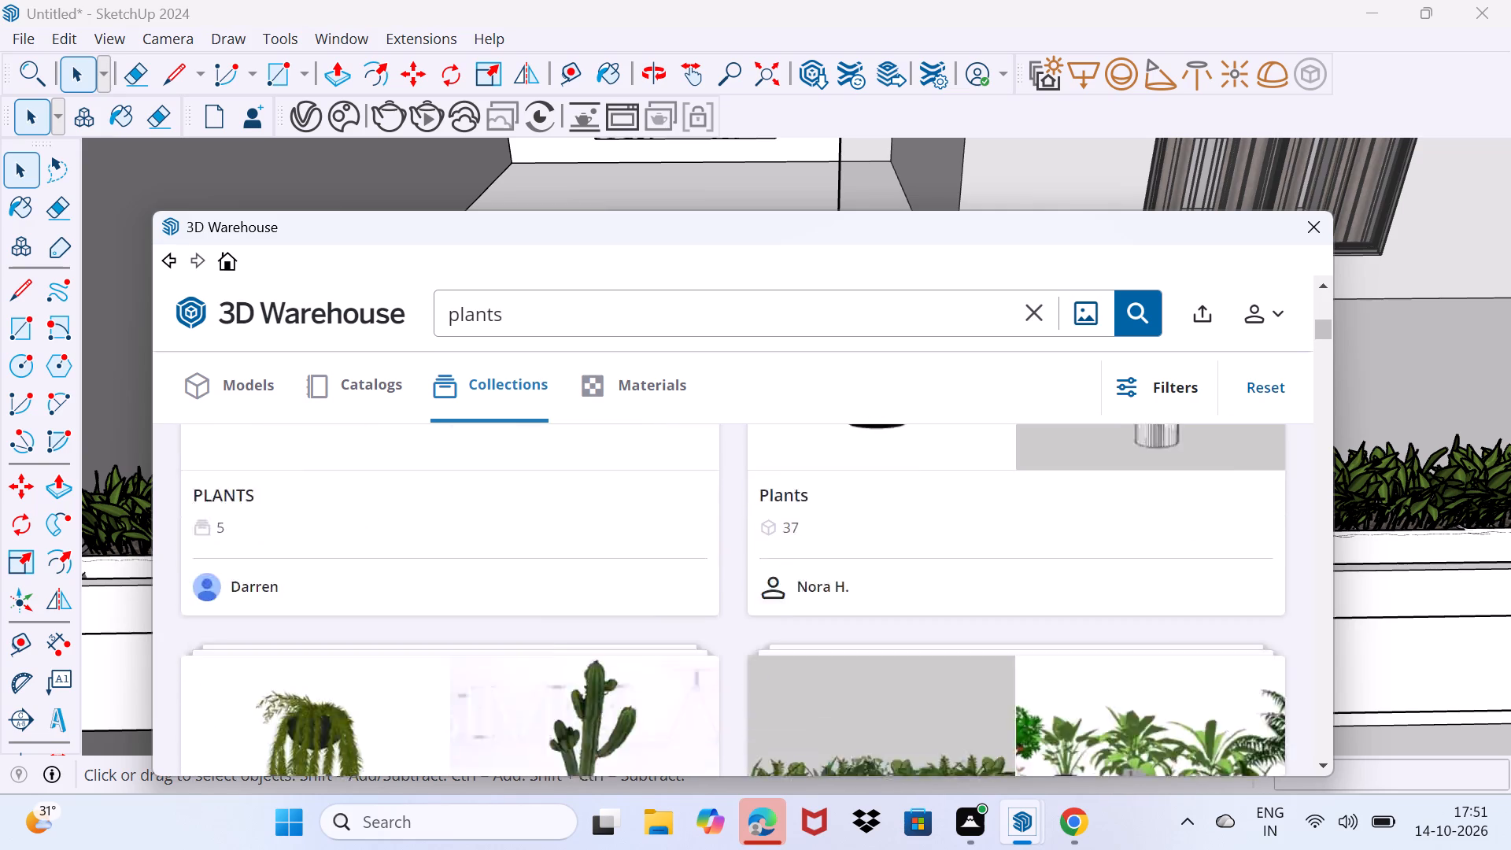
scroll(545, 329, "down", 10)
scroll(545, 329, "up", 6)
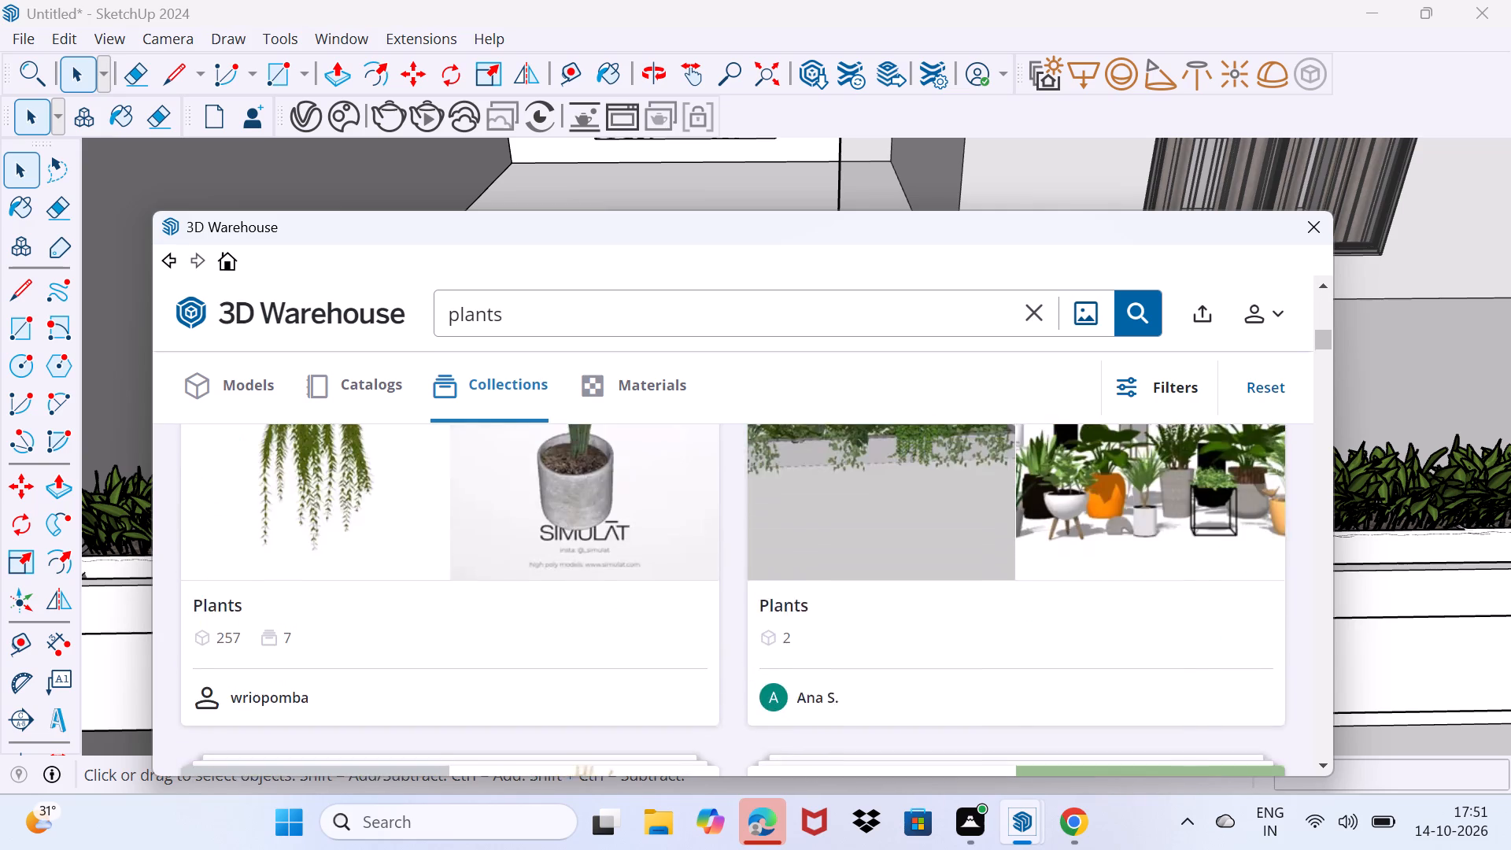
scroll(545, 329, "up", 10)
scroll(545, 329, "down", 15)
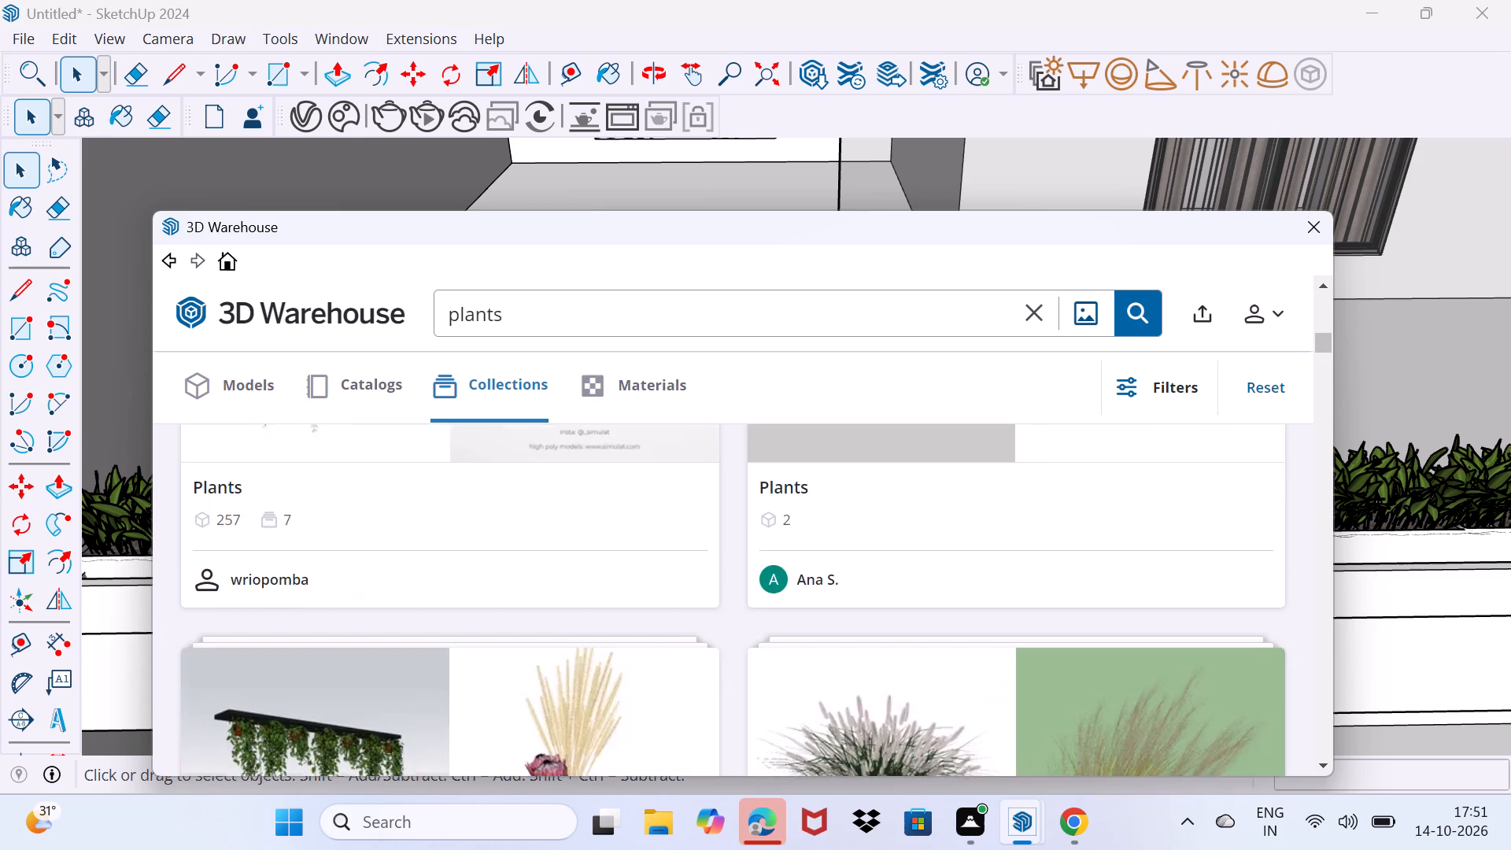
scroll(545, 329, "down", 12)
scroll(545, 329, "up", 8)
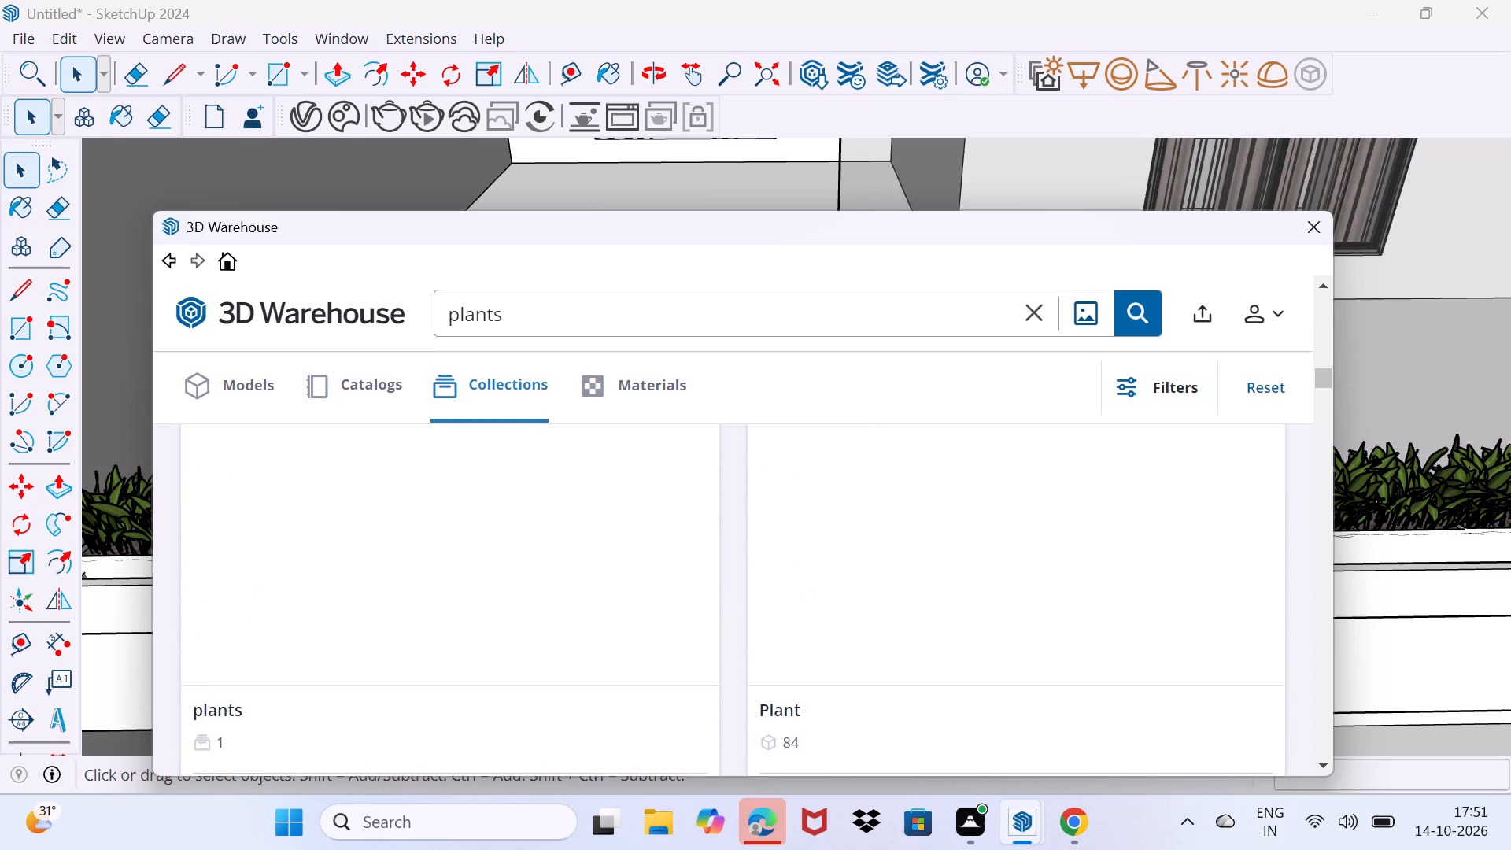
scroll(545, 329, "up", 13)
middle_click_drag(545, 329, 545, 341)
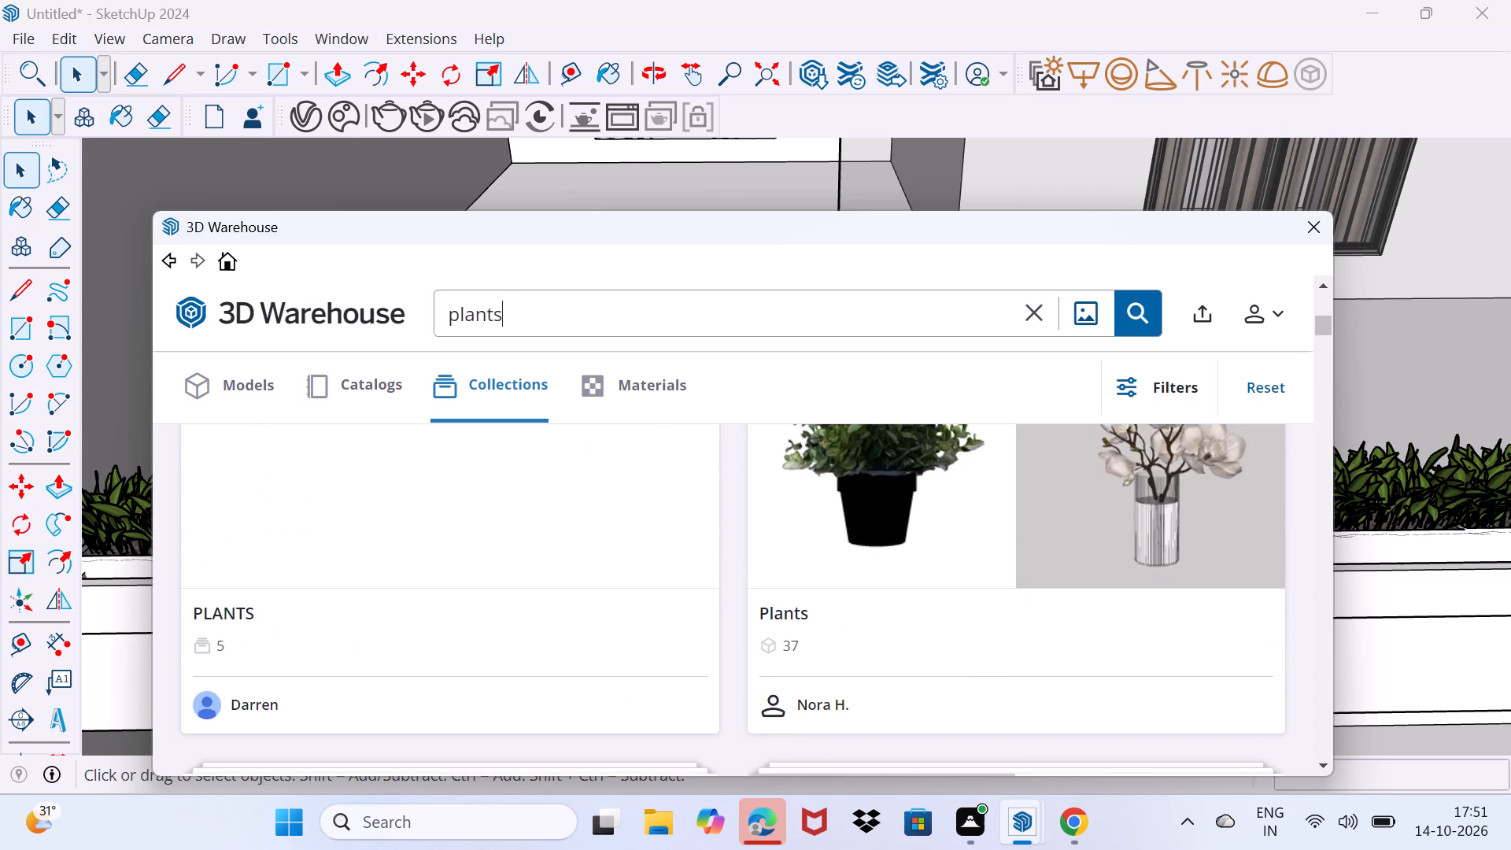
middle_click_drag(545, 341, 539, 530)
middle_click_drag(539, 527, 538, 537)
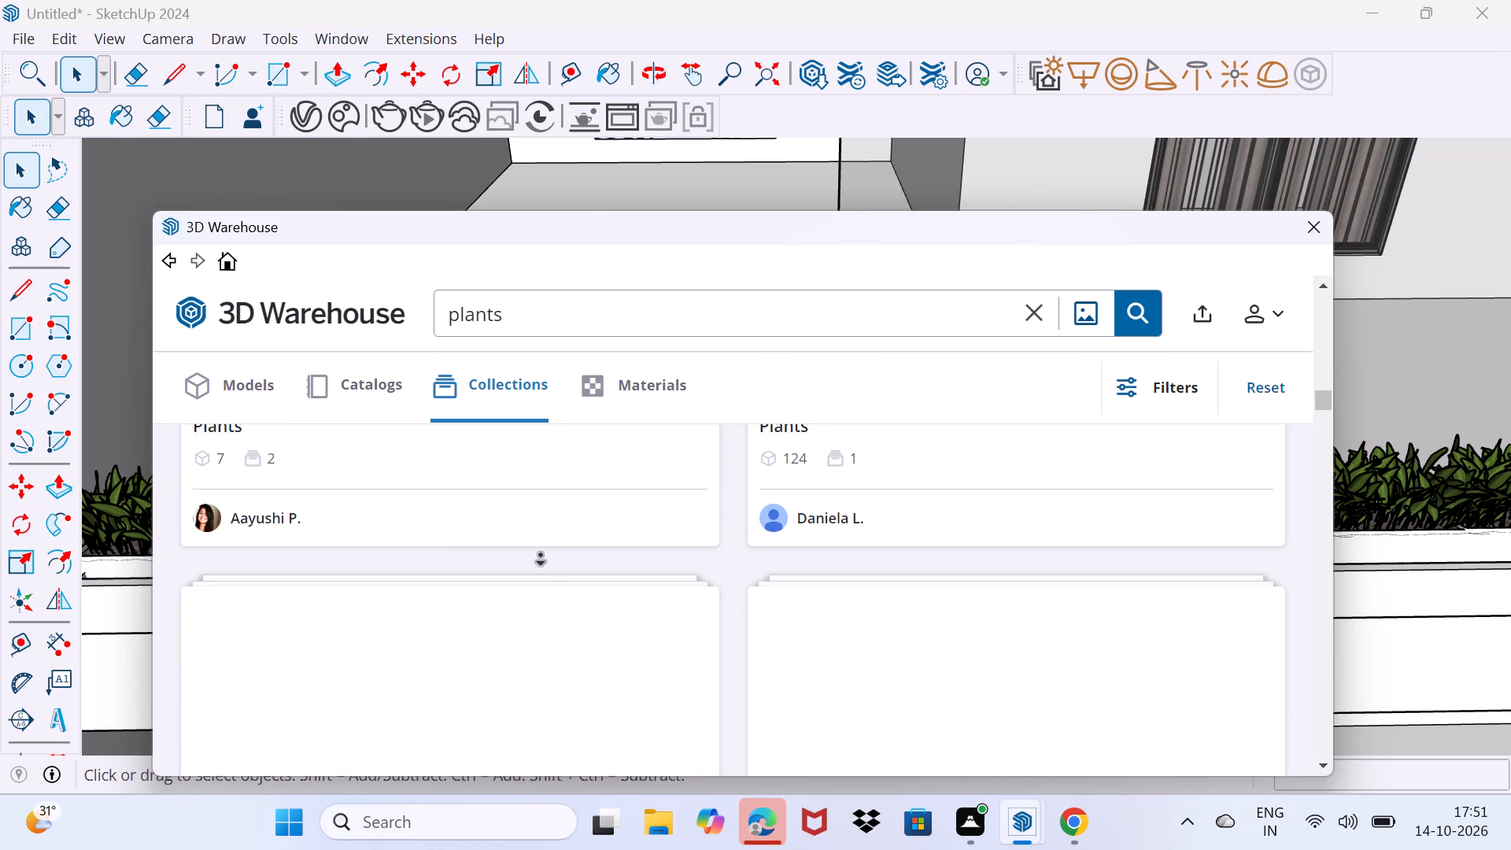
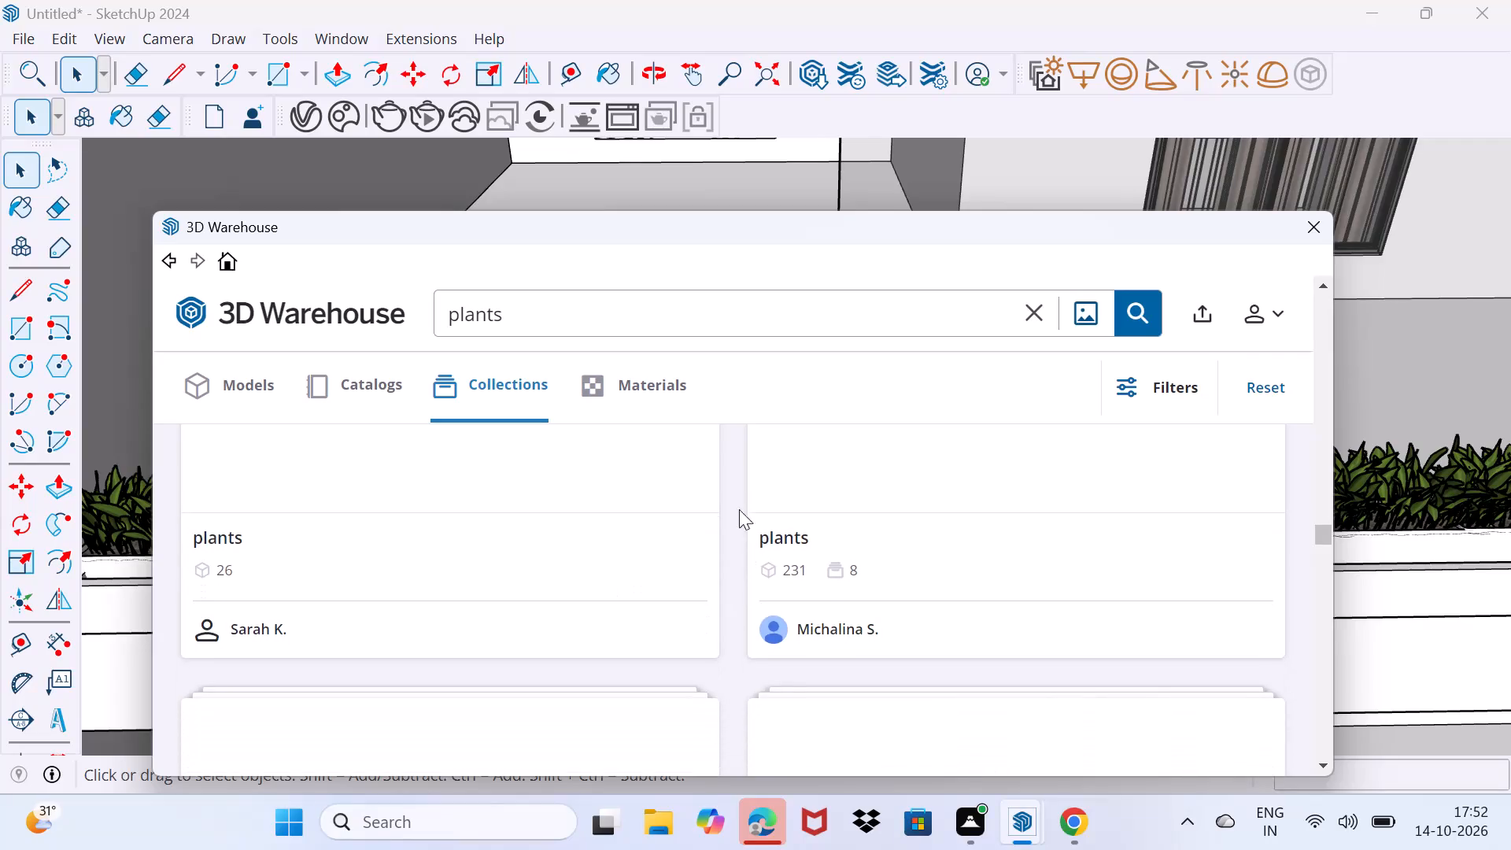
Browse the 3D Warehouse collections found for "plants" and compare their preview images.
scroll(739, 571, "up", 2)
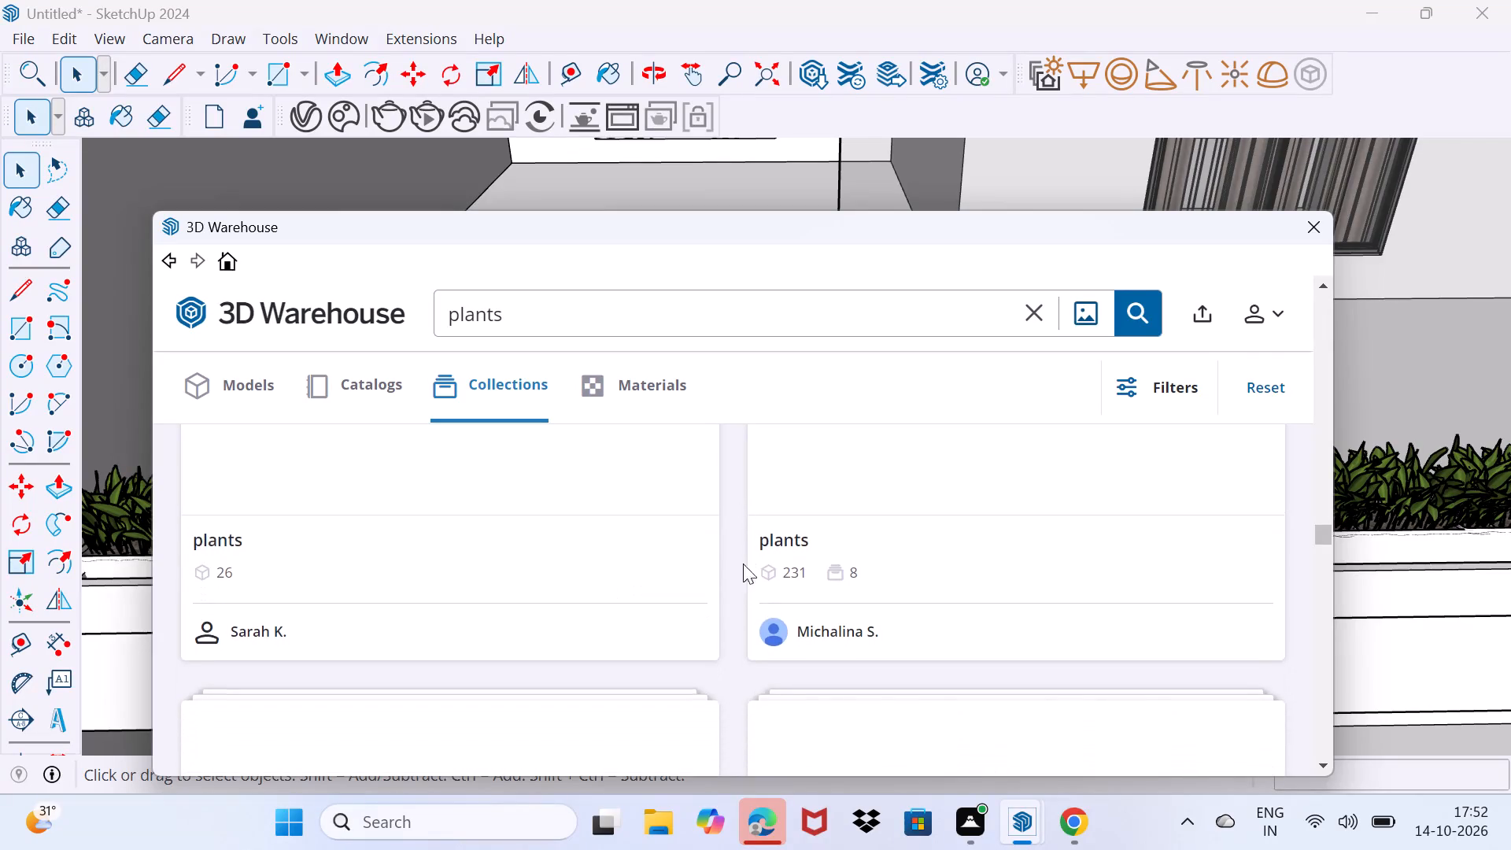
scroll(743, 564, "up", 14)
scroll(744, 550, "up", 9)
scroll(744, 545, "up", 12)
scroll(743, 547, "up", 9)
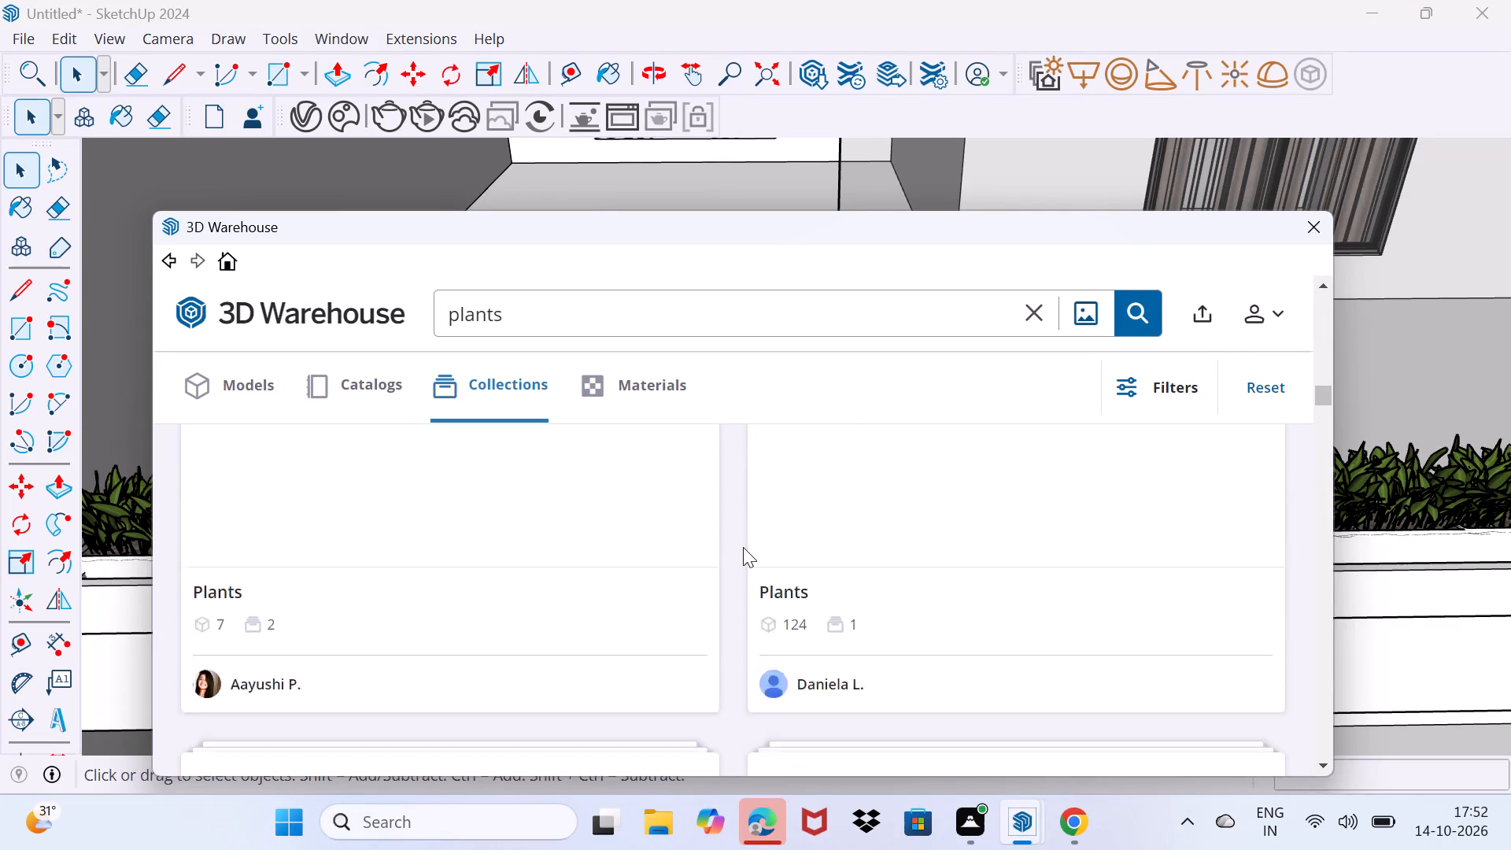
scroll(743, 547, "up", 13)
scroll(743, 547, "up", 8)
scroll(744, 545, "down", 8)
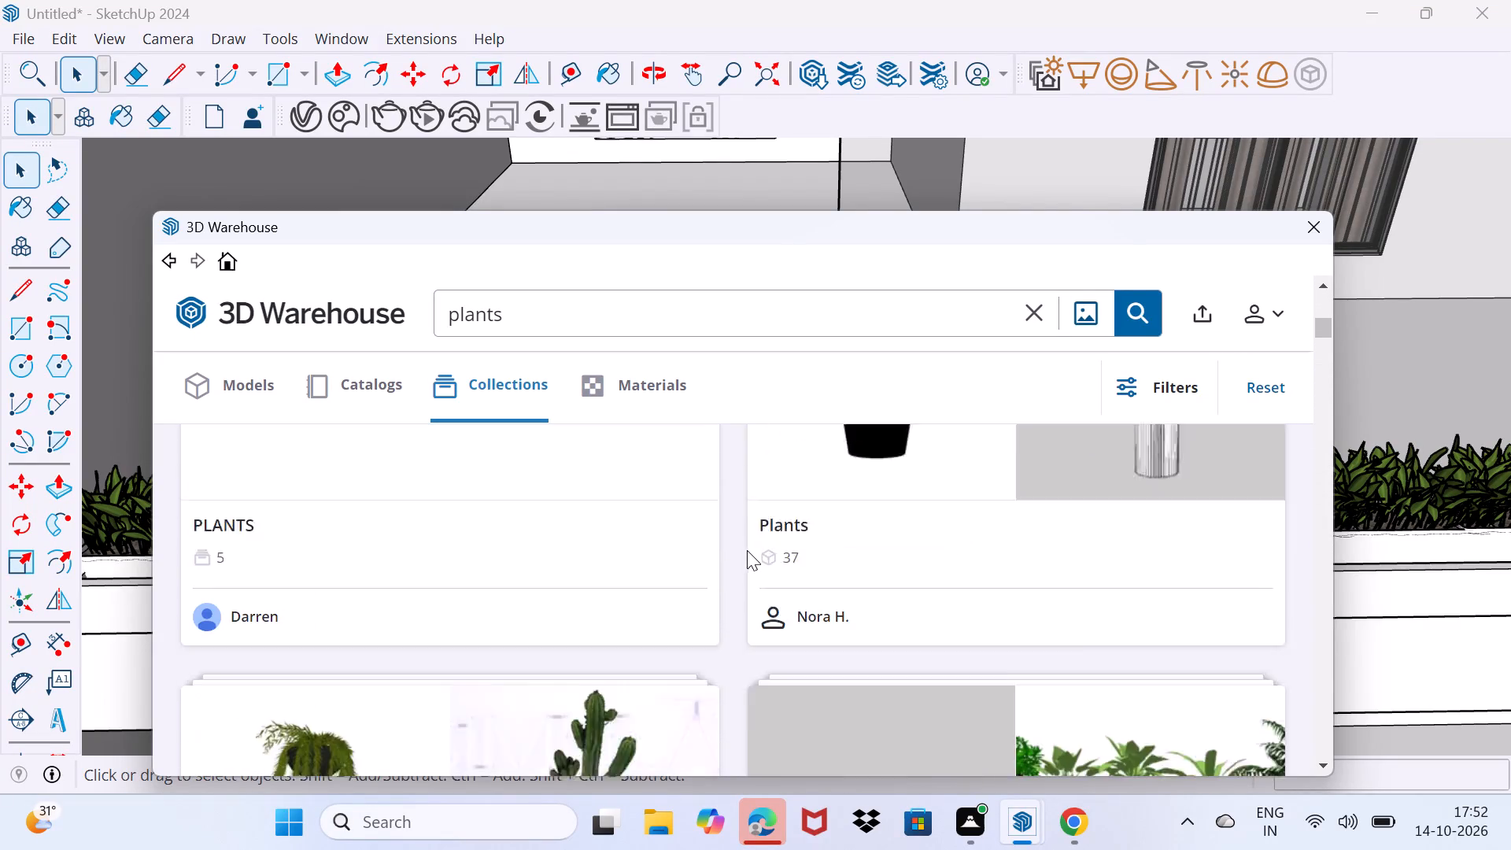
scroll(747, 551, "up", 3)
scroll(748, 551, "down", 7)
scroll(748, 551, "up", 3)
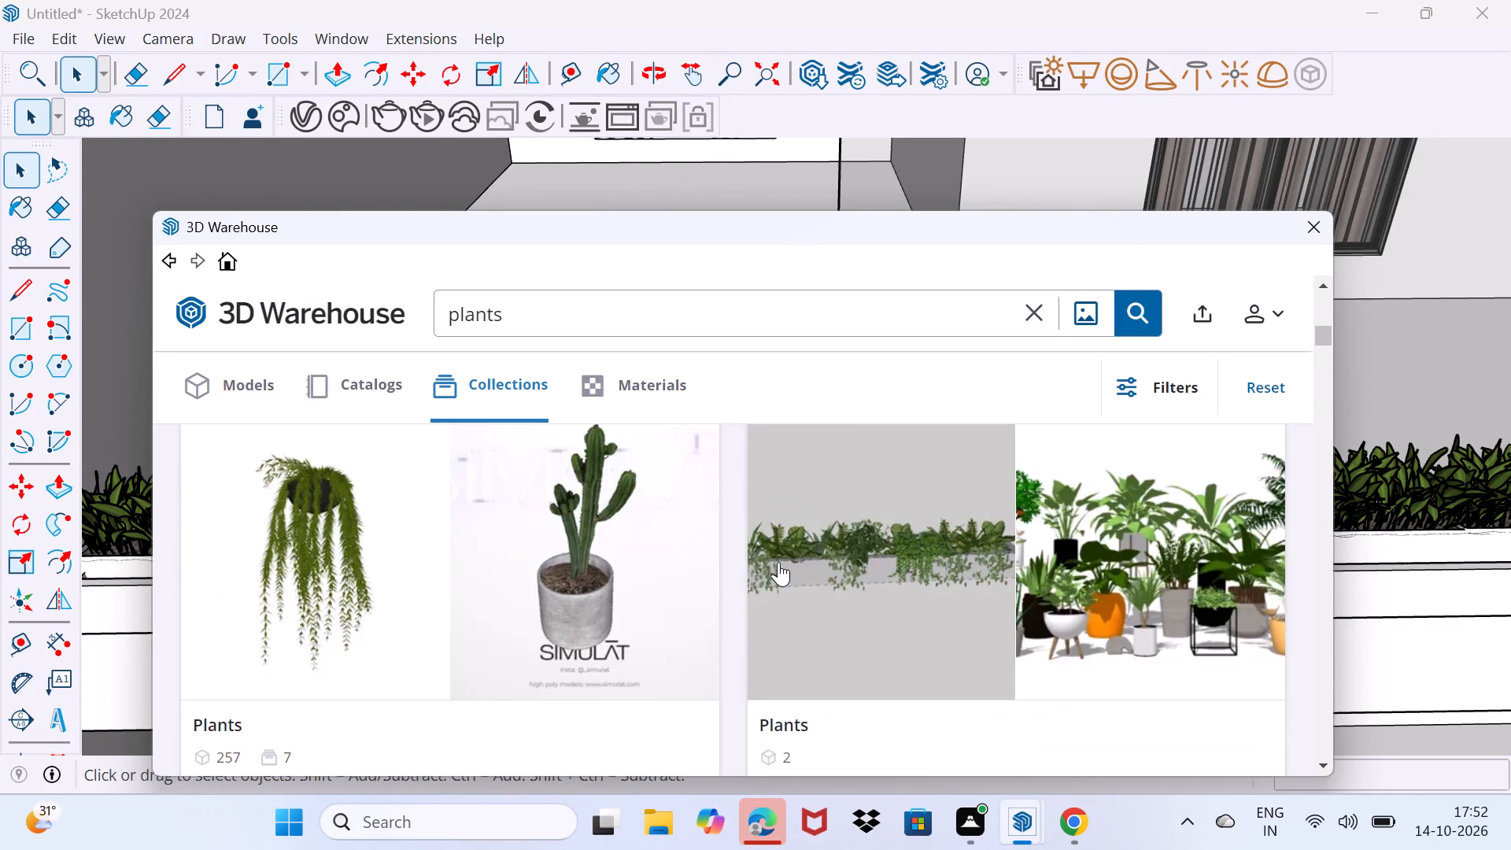
scroll(780, 562, "up", 13)
scroll(796, 556, "down", 4)
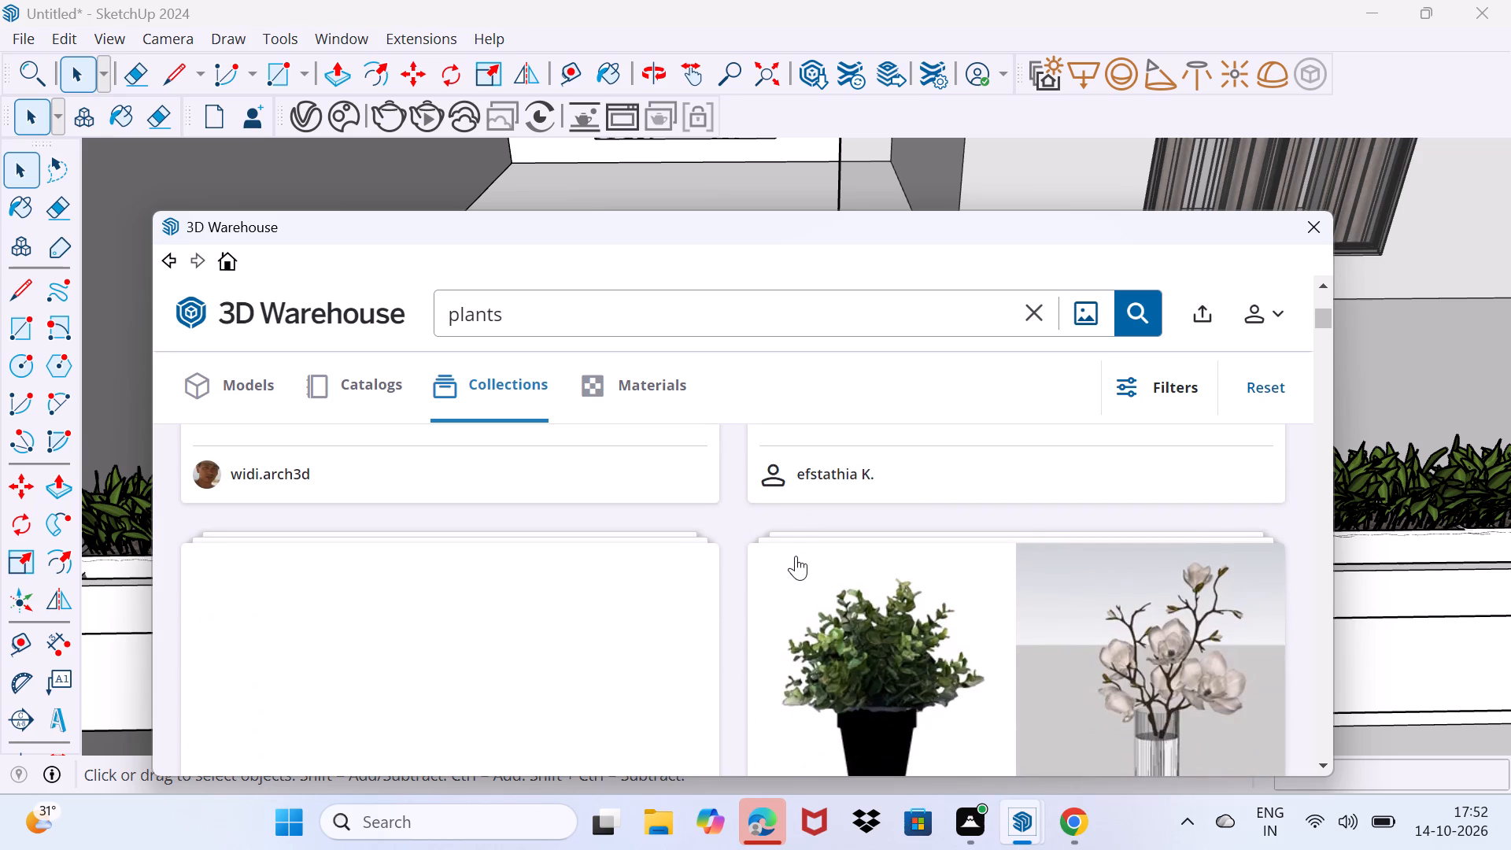
scroll(797, 549, "down", 2)
scroll(797, 549, "up", 2)
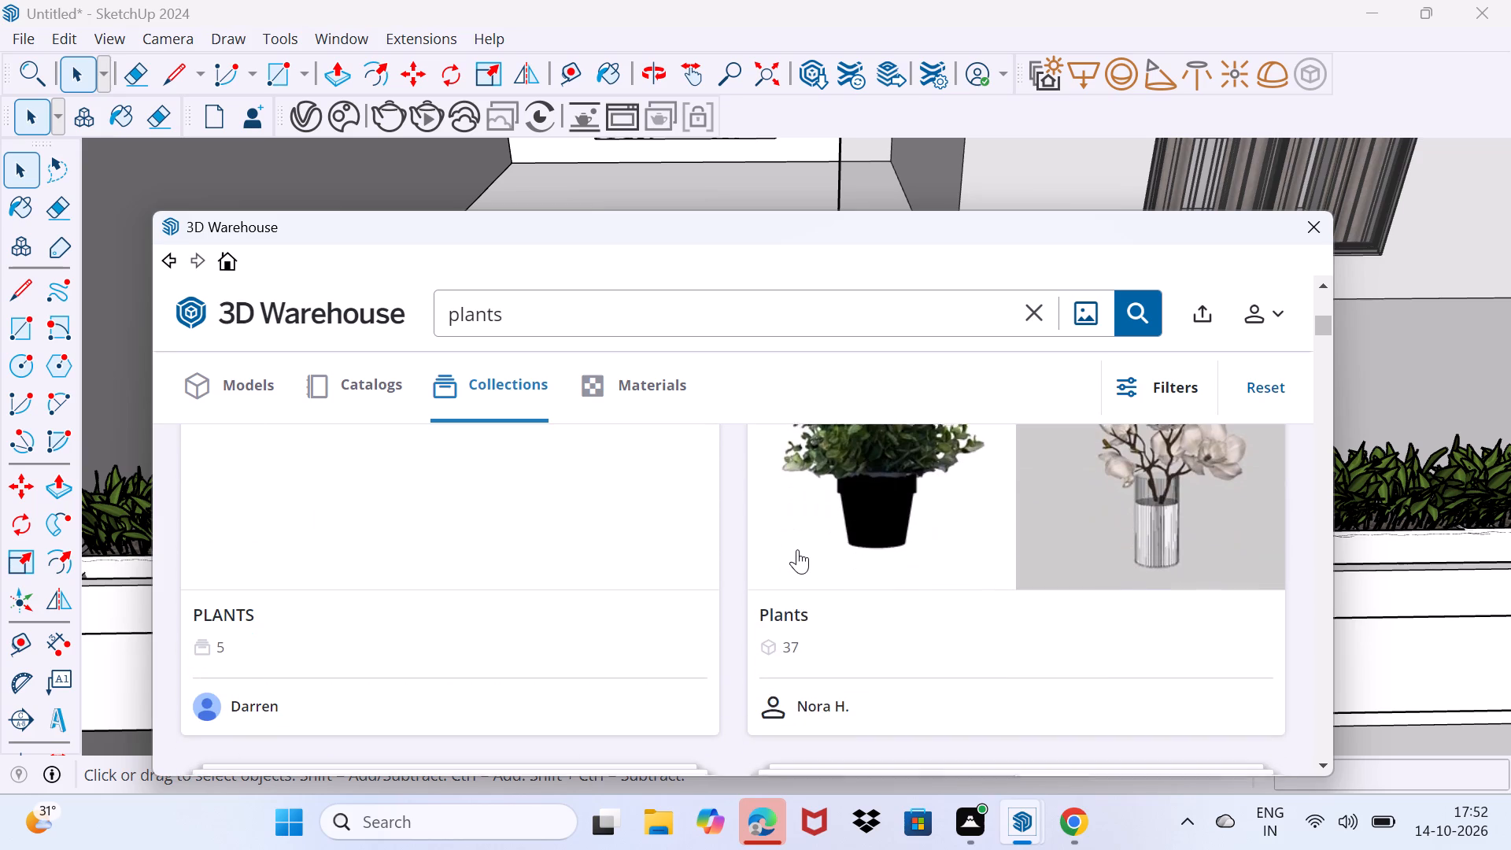
scroll(797, 549, "up", 1)
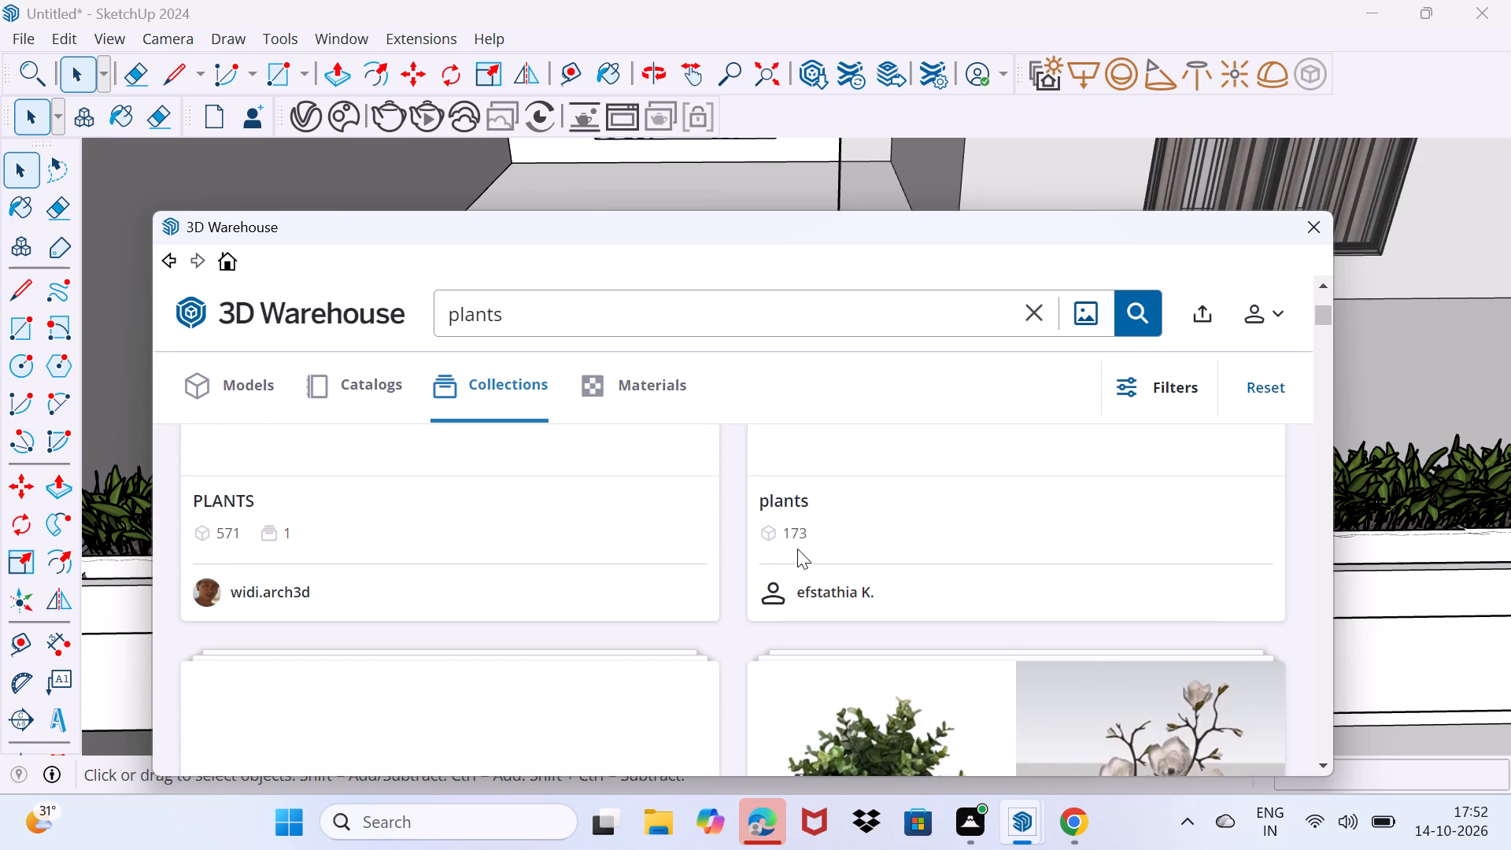
scroll(800, 550, "down", 3)
scroll(801, 550, "up", 3)
scroll(801, 550, "down", 3)
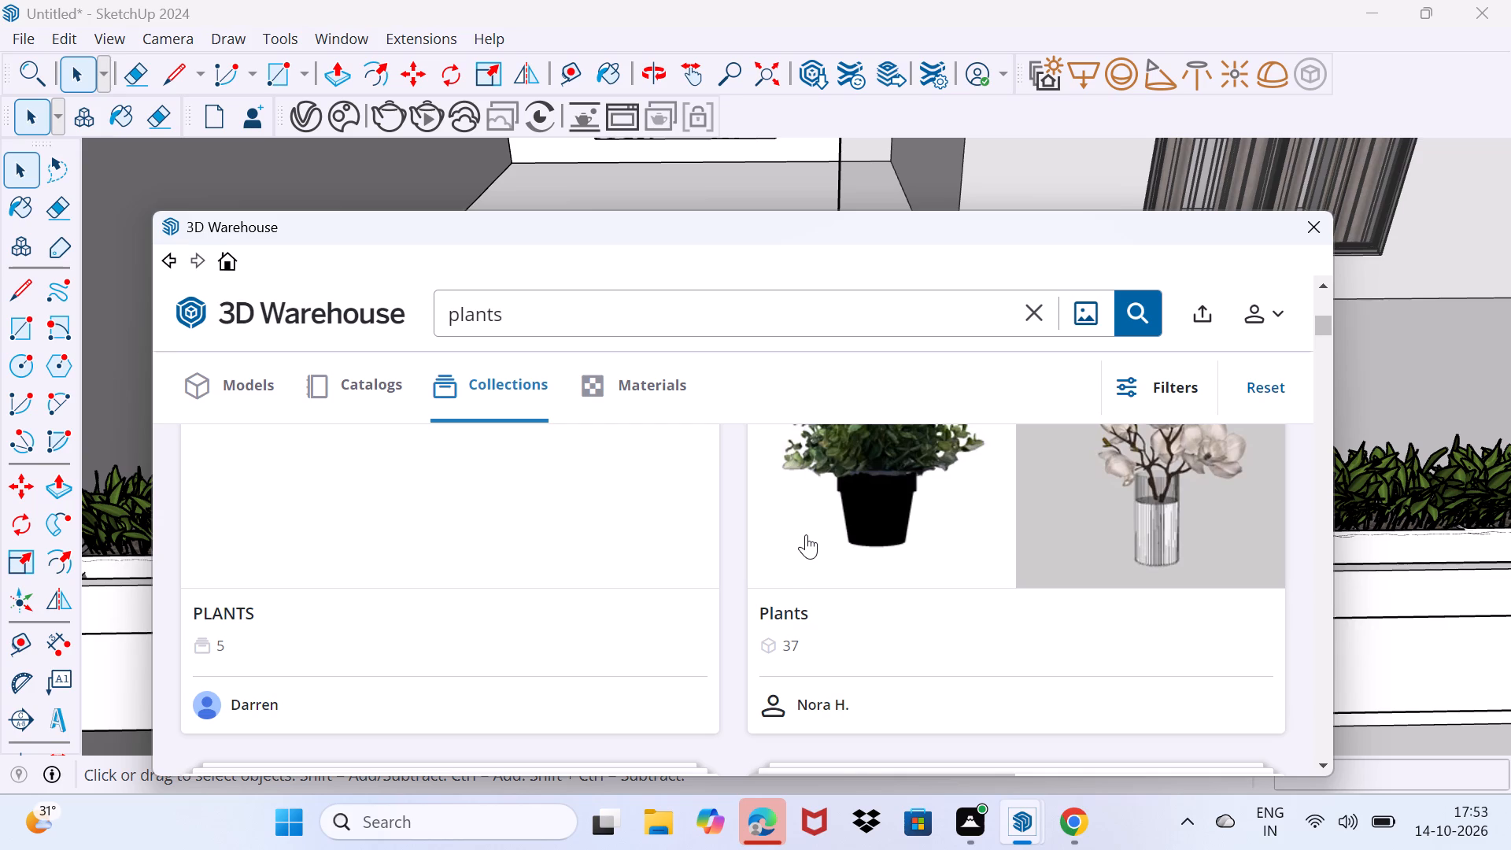
scroll(806, 534, "down", 3)
Switch the "plants" search to individual models, look through the results and run the search again.
left_click(239, 387)
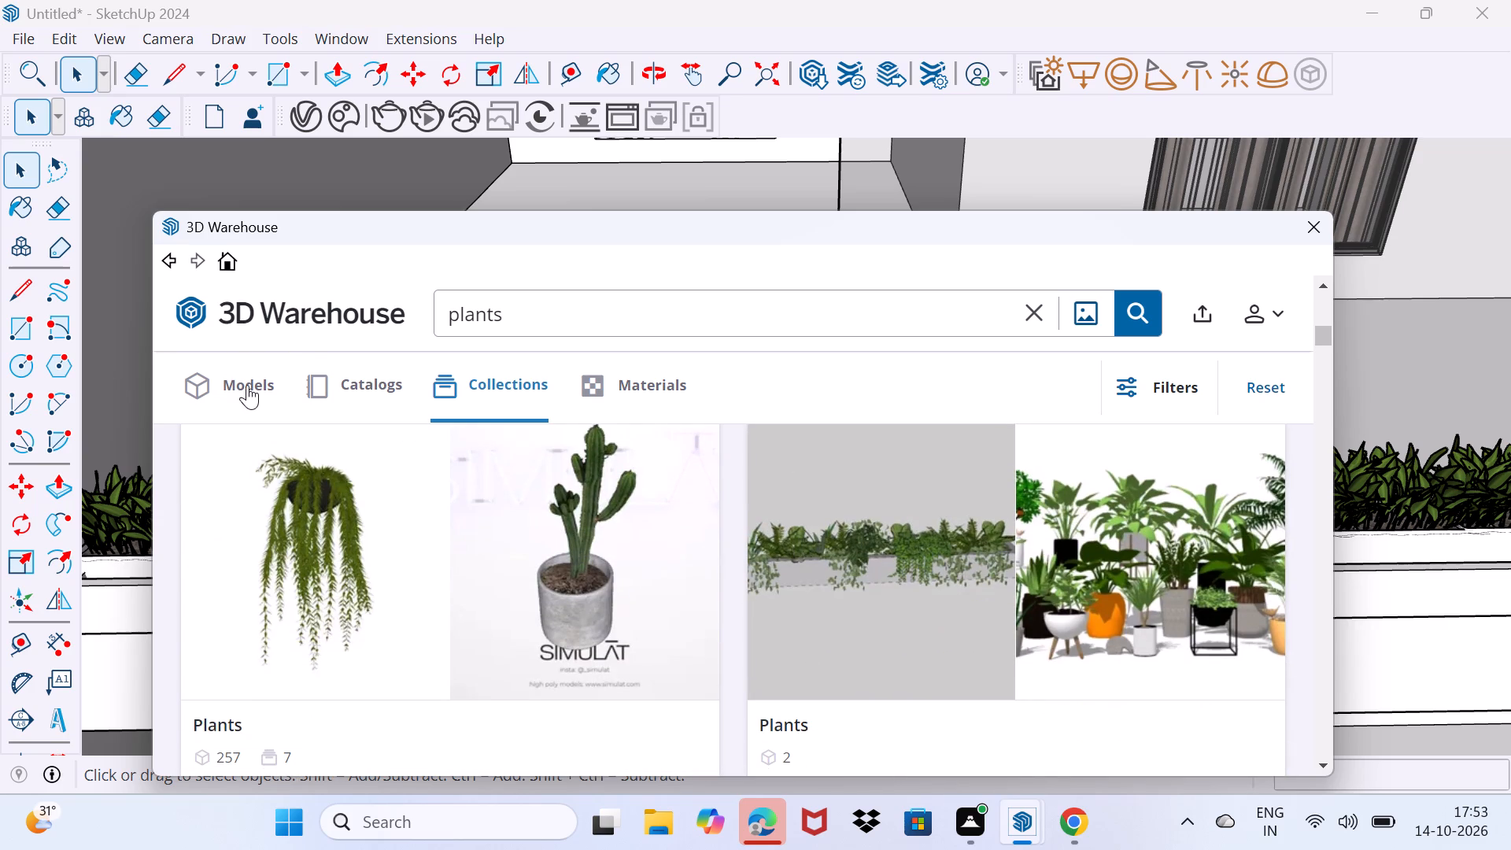
scroll(355, 401, "down", 1)
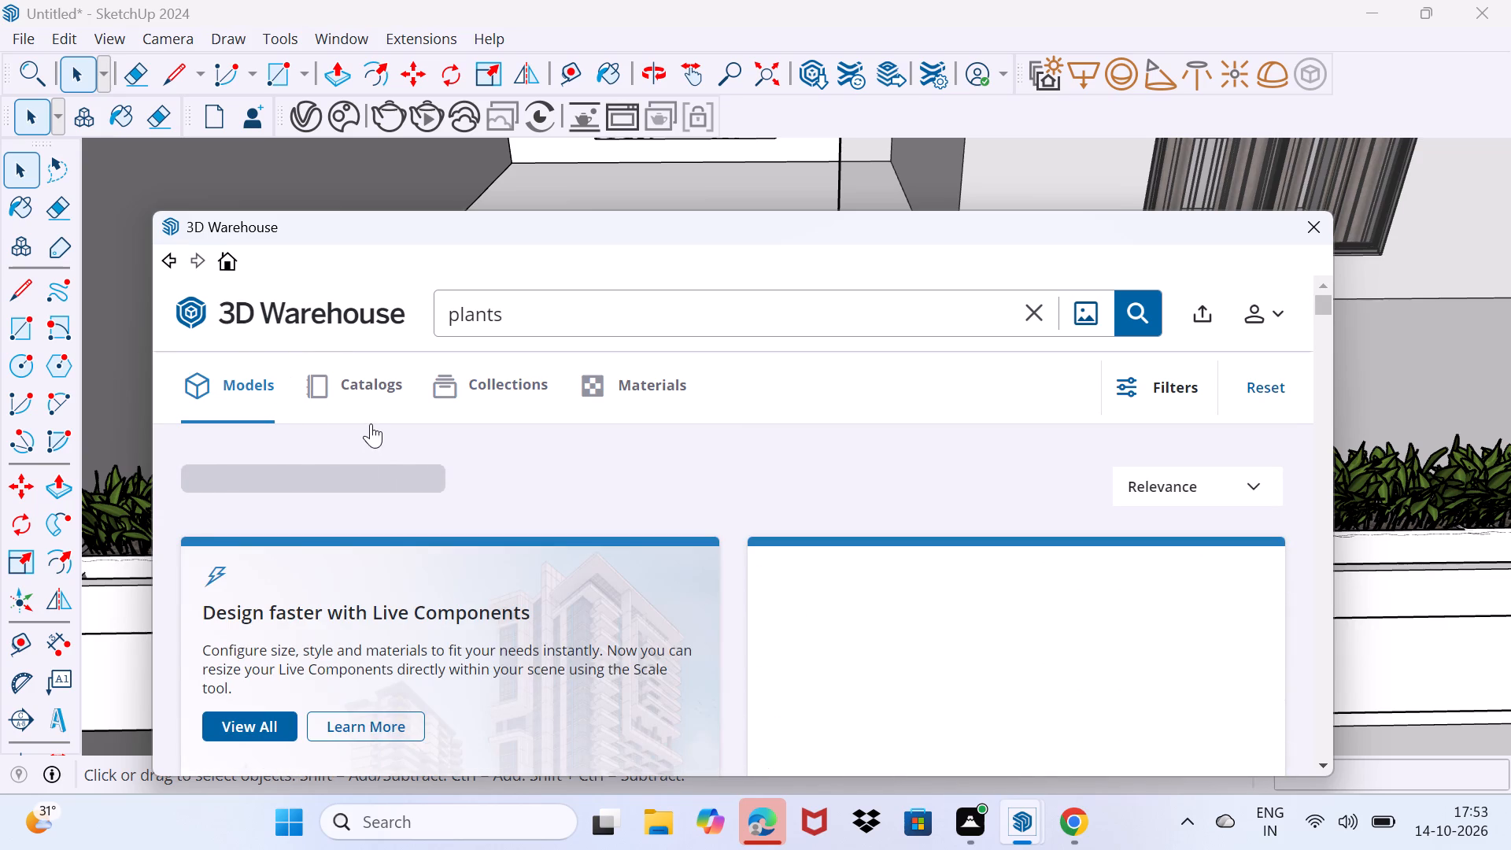
scroll(371, 423, "down", 1)
scroll(497, 549, "down", 4)
scroll(497, 549, "up", 4)
scroll(497, 549, "down", 5)
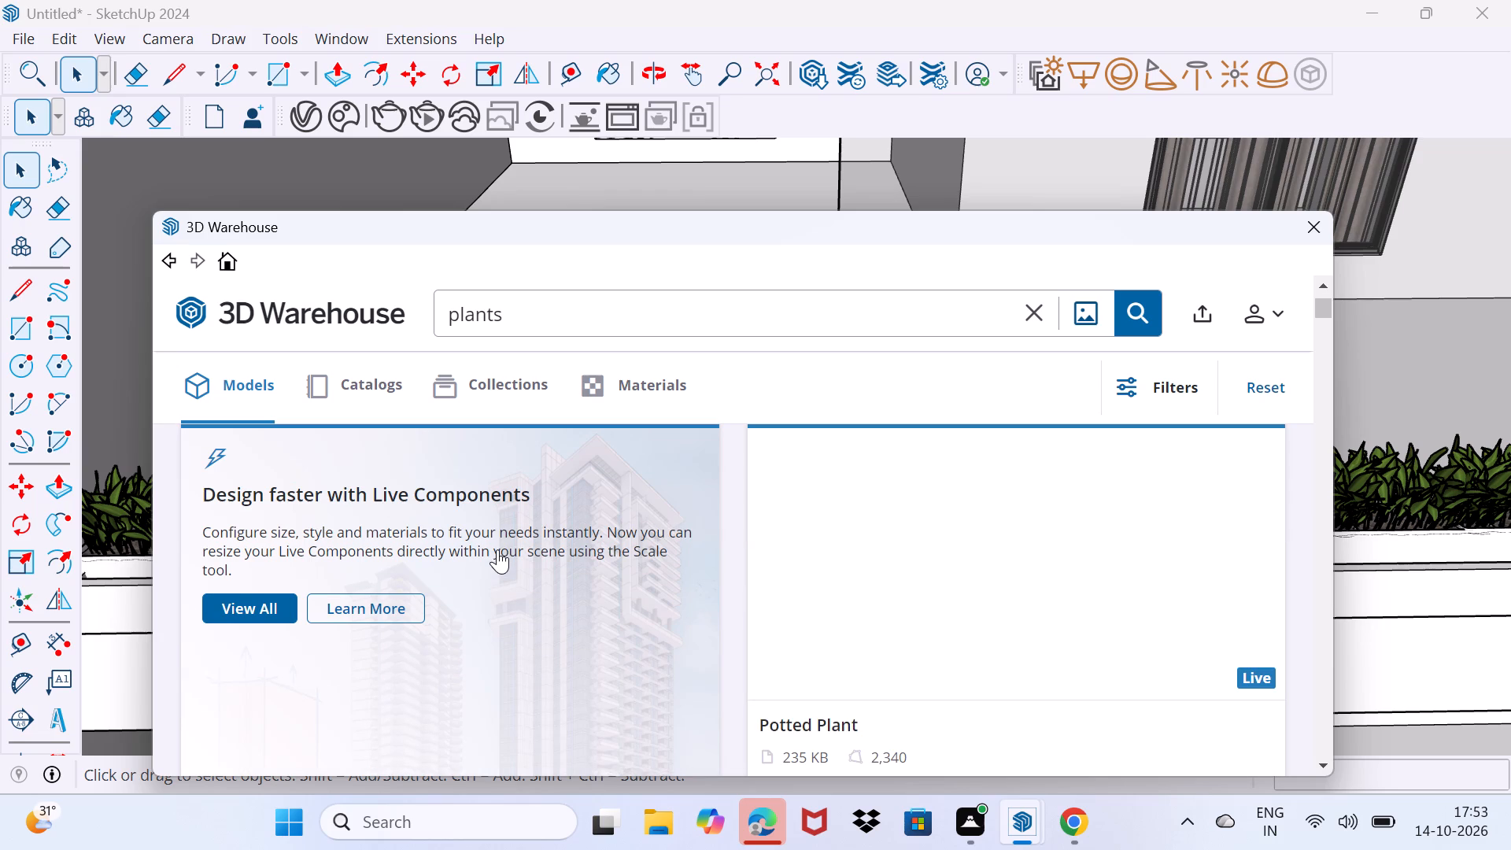
scroll(594, 515, "down", 3)
scroll(594, 534, "up", 4)
scroll(597, 523, "down", 6)
scroll(645, 516, "up", 1)
scroll(868, 571, "down", 4)
scroll(863, 573, "up", 4)
scroll(779, 567, "down", 12)
scroll(781, 558, "up", 4)
scroll(781, 558, "down", 5)
middle_click_drag(781, 558, 797, 626)
left_click(1147, 312)
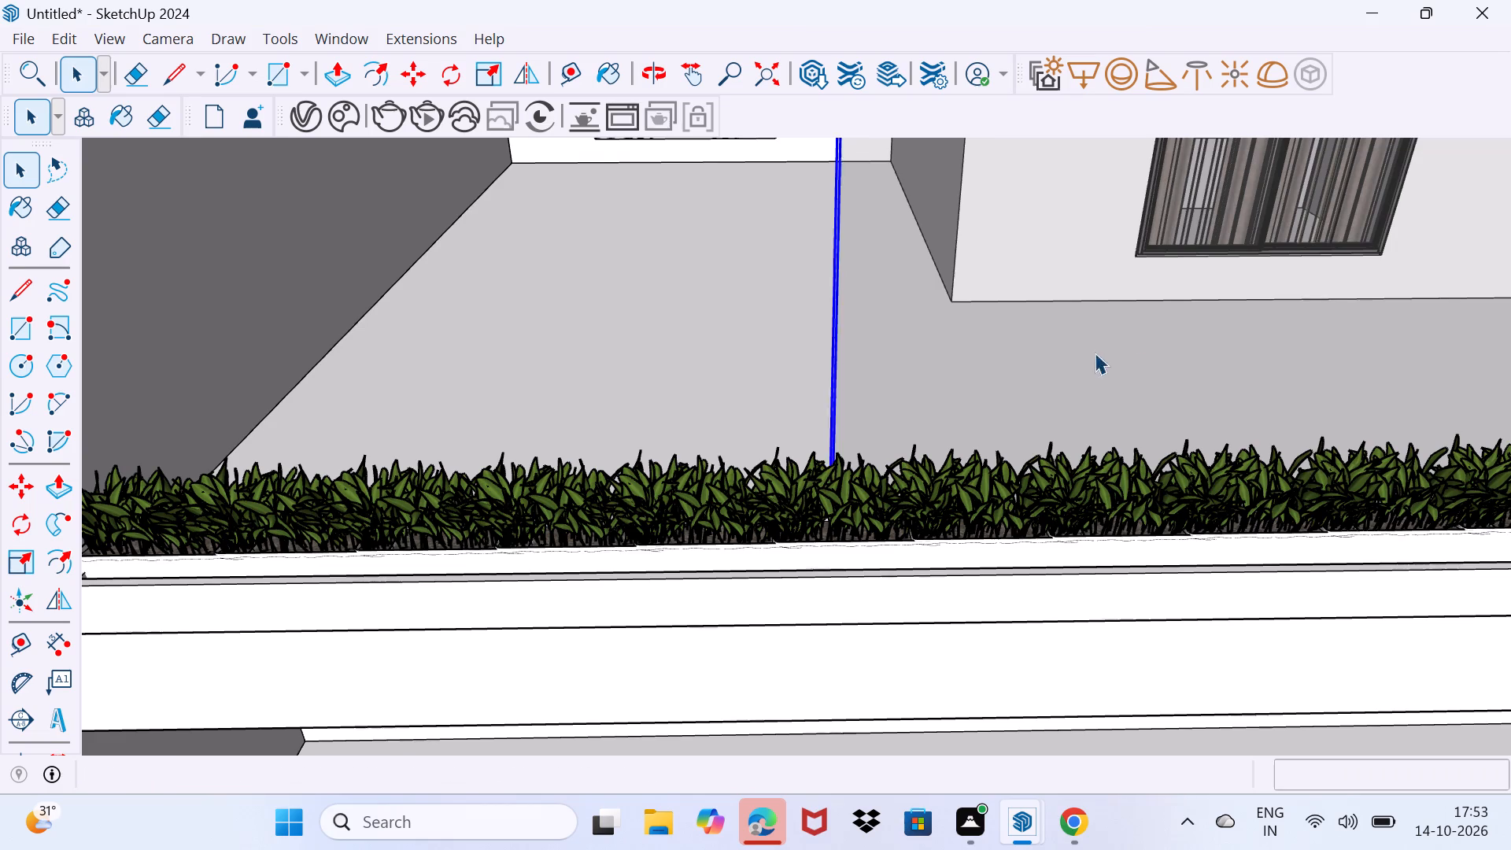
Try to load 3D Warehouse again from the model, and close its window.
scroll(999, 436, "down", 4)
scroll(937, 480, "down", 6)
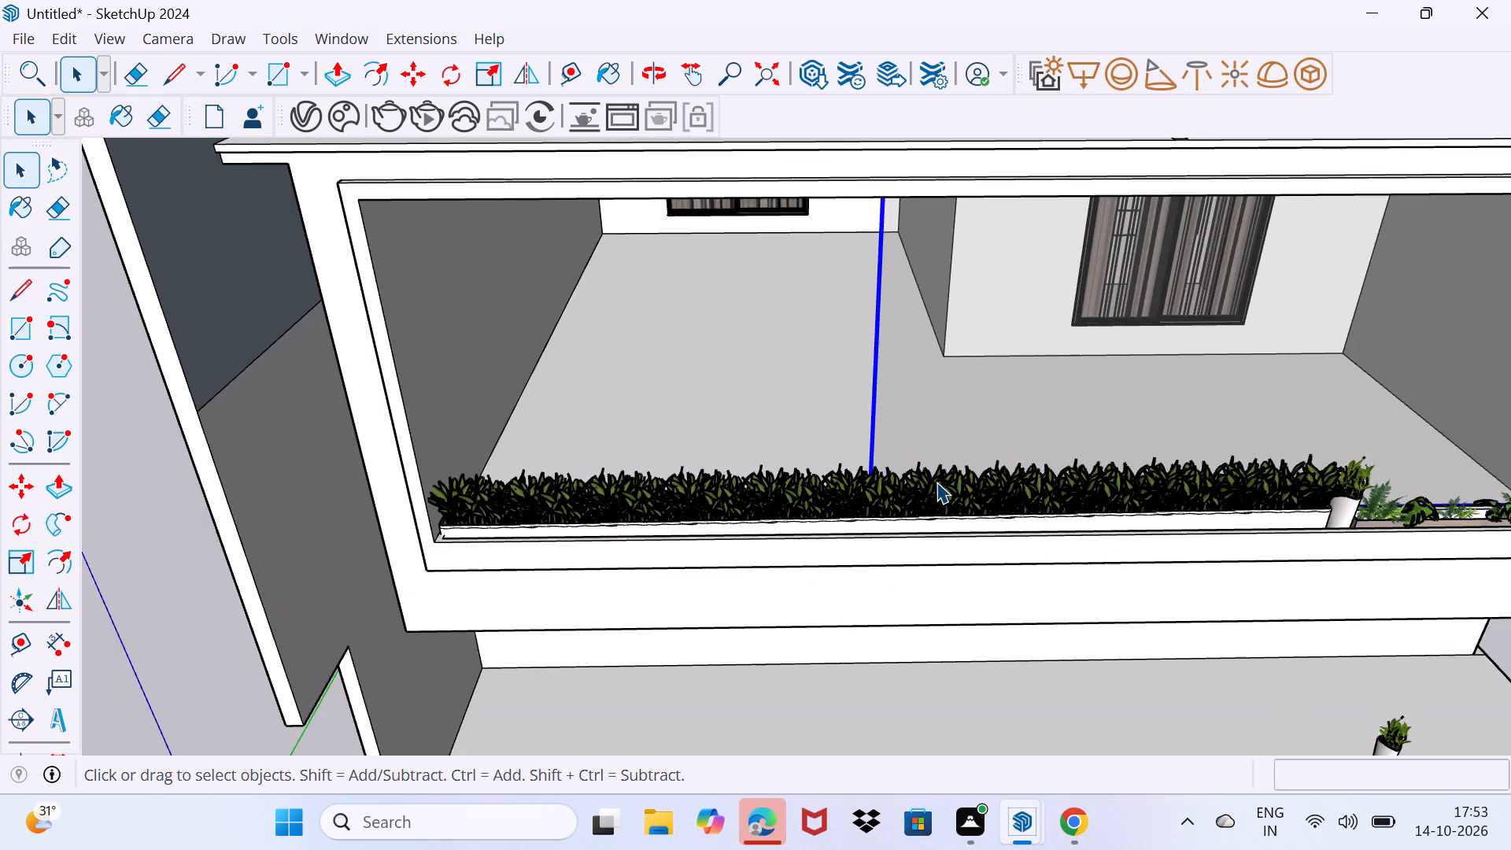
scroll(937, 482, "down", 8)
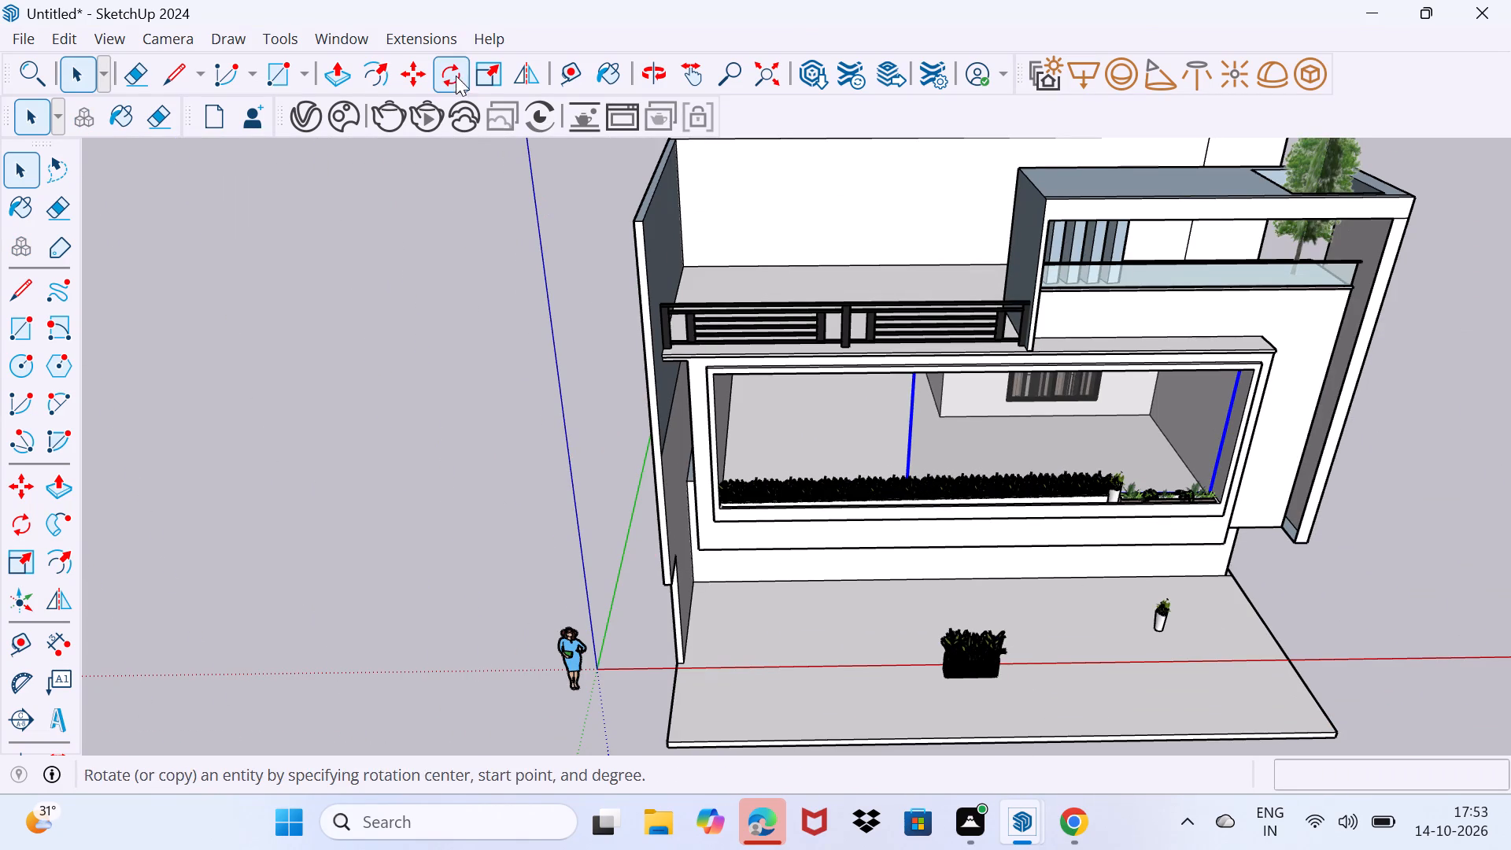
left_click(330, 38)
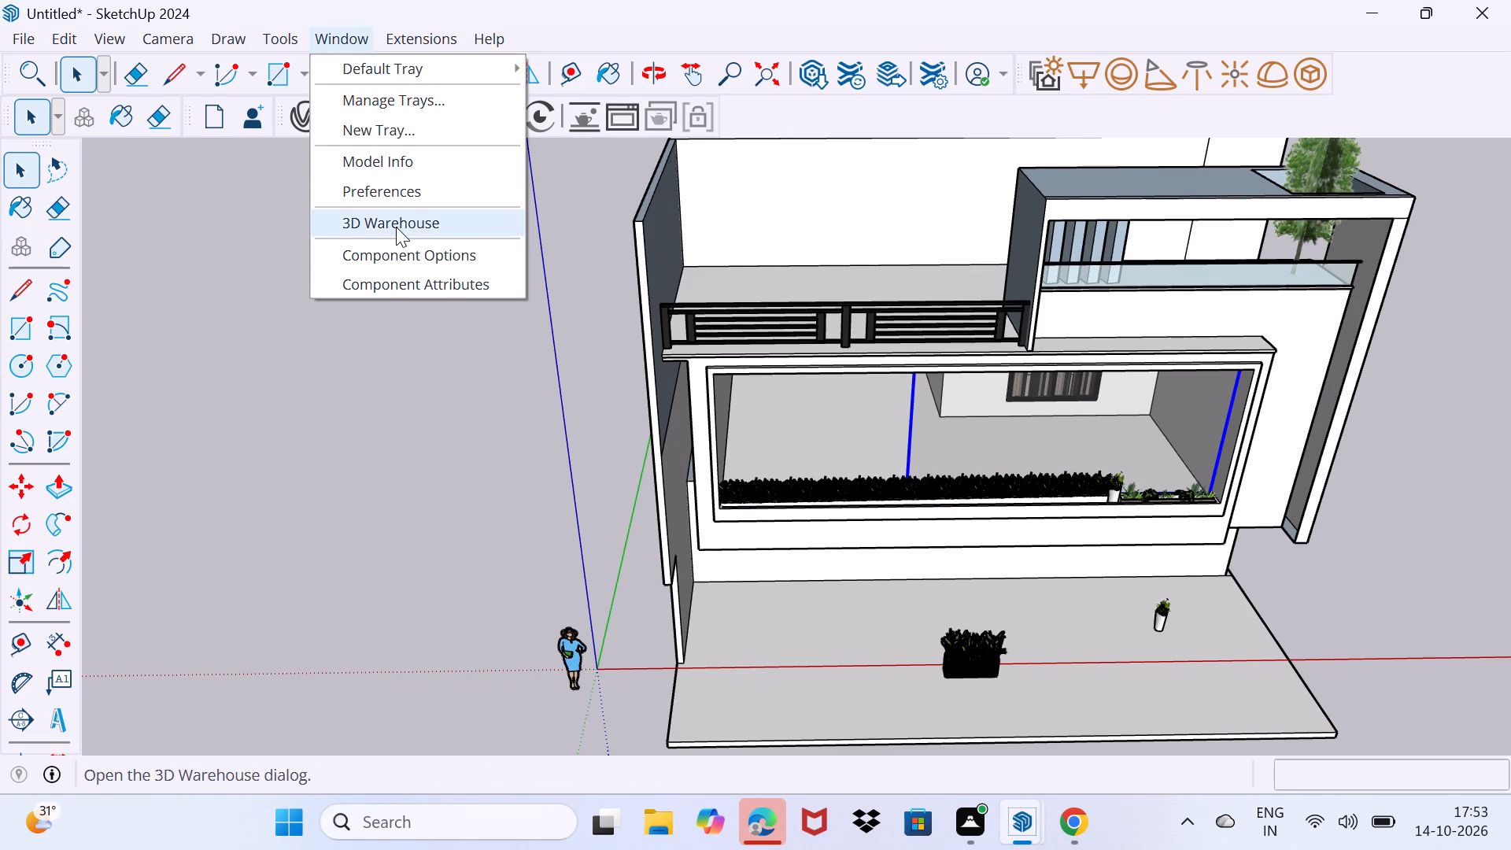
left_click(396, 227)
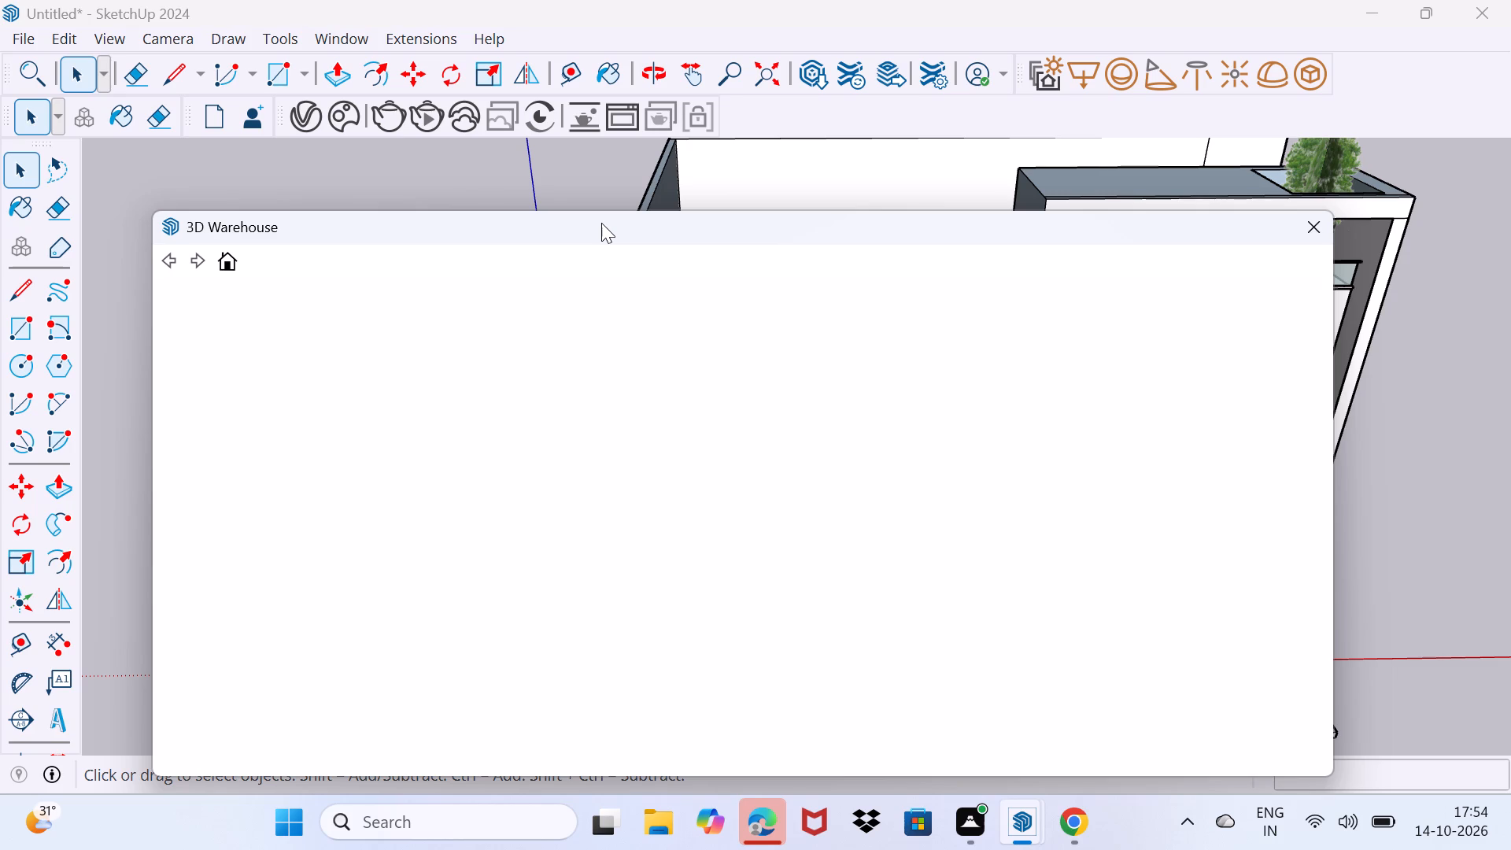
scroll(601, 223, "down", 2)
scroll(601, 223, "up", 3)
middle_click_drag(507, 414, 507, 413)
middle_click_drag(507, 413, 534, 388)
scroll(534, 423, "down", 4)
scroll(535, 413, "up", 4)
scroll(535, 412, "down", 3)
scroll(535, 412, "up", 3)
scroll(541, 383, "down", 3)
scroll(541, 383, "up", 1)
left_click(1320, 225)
Move the black rectangular planter from the ground-floor porch up to the upper-floor balcony beside the tree, about 36' 2" away.
scroll(1165, 374, "down", 3)
middle_click_drag(1084, 488, 950, 369)
scroll(948, 639, "up", 3)
middle_click_drag(981, 604, 1021, 630)
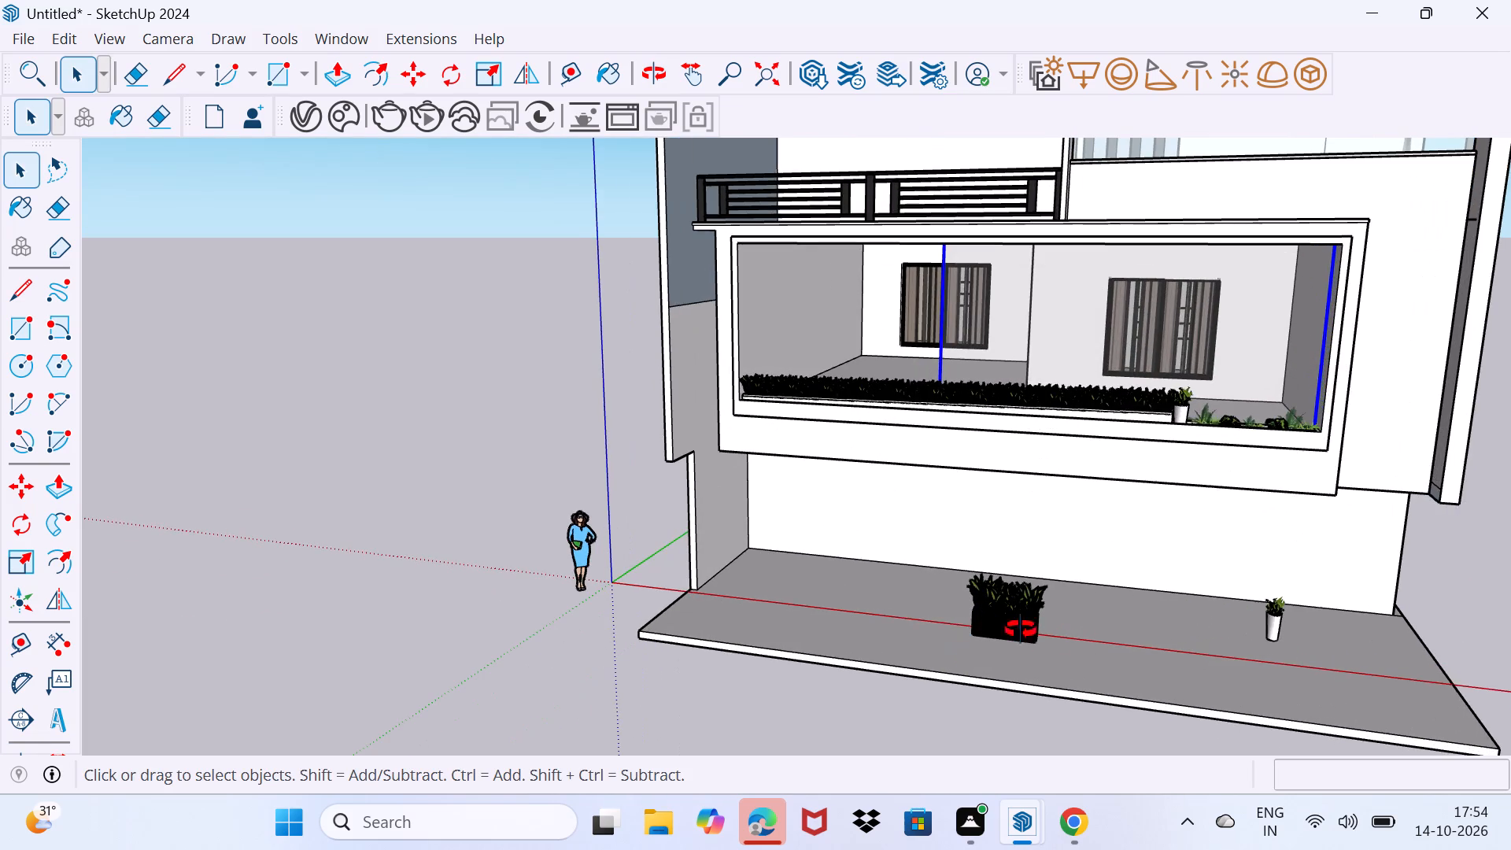
middle_click_drag(1021, 630, 1095, 653)
left_click(1030, 600)
scroll(1039, 612, "up", 7)
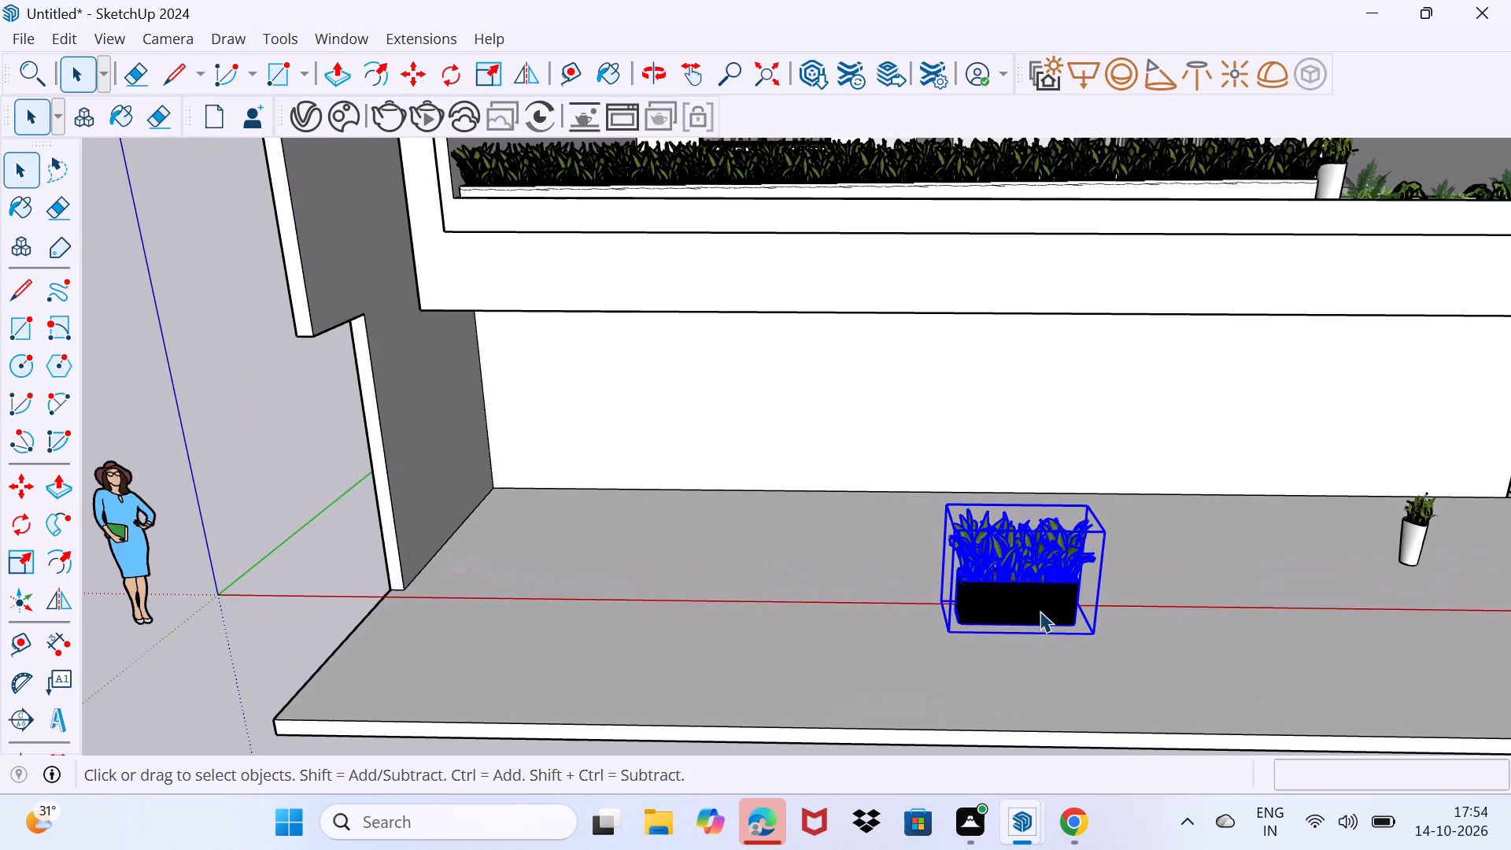
key("m")
left_click(1097, 637)
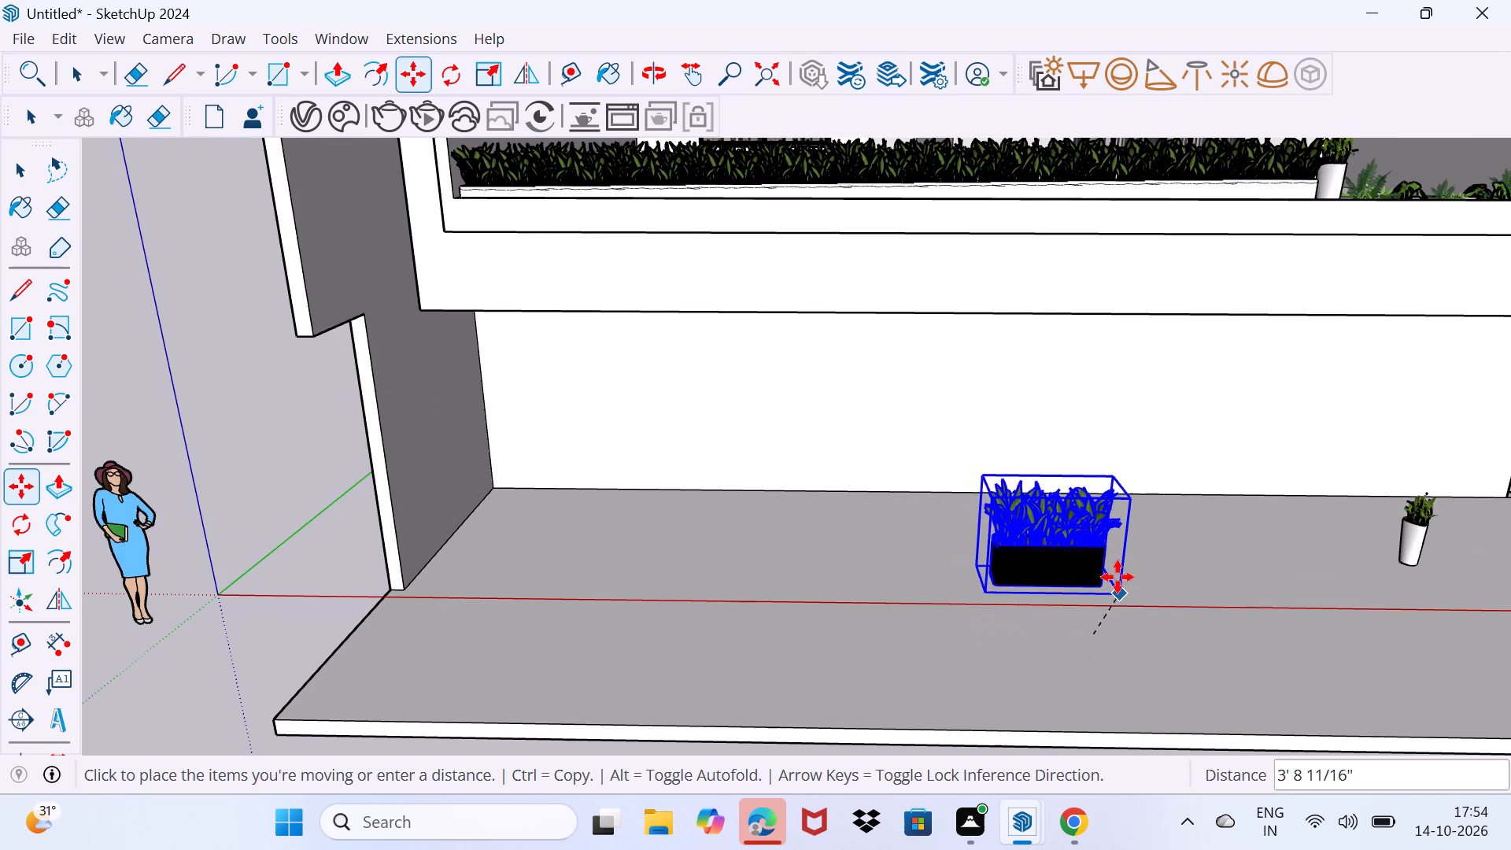
scroll(1091, 562, "down", 3)
middle_click_drag(1082, 562, 828, 758)
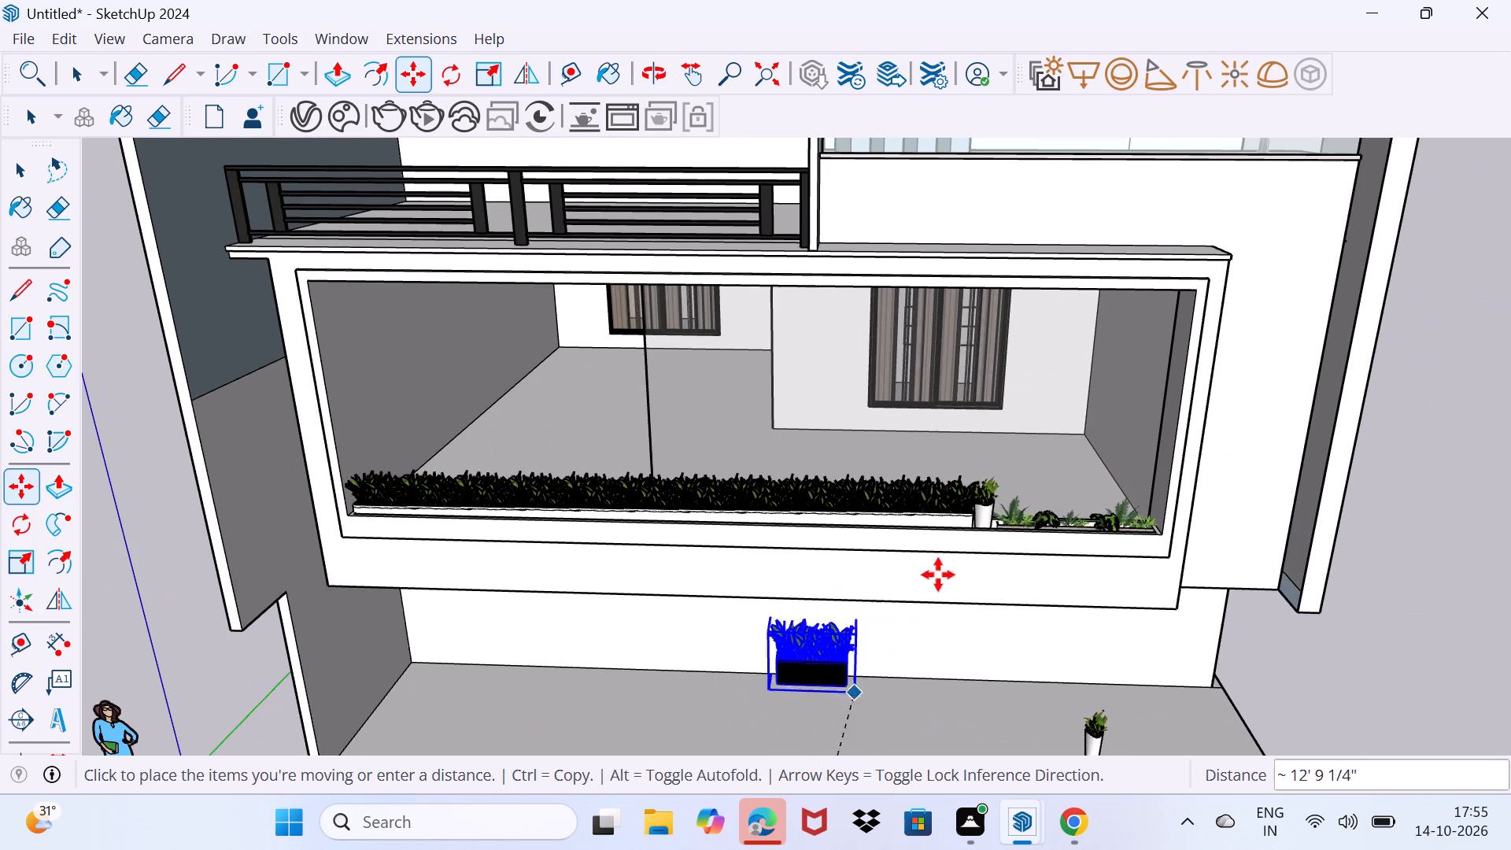
middle_click_drag(968, 505, 500, 627)
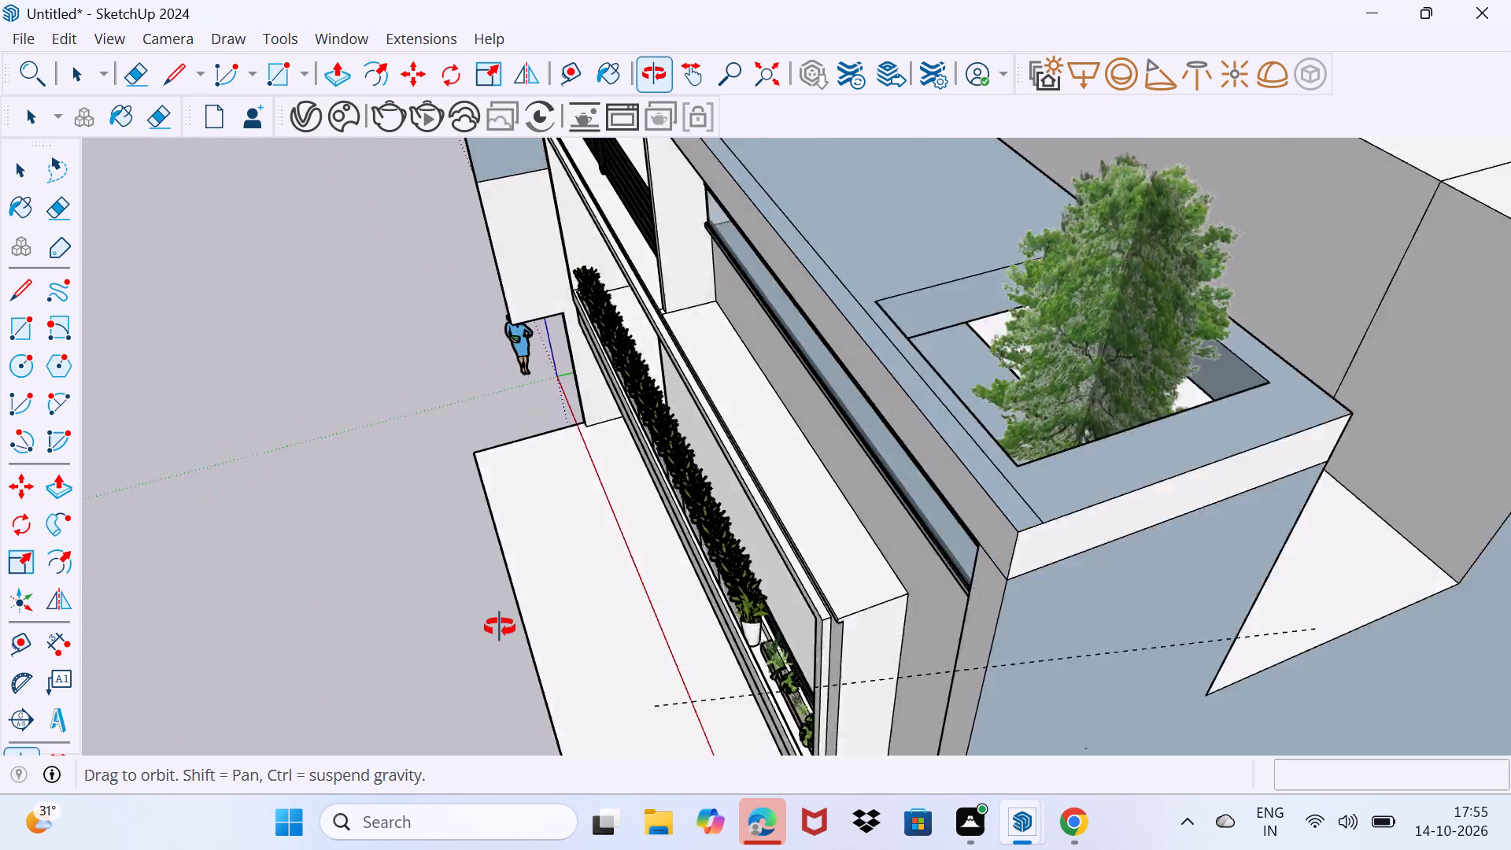
middle_click_drag(500, 627, 306, 656)
scroll(670, 516, "up", 4)
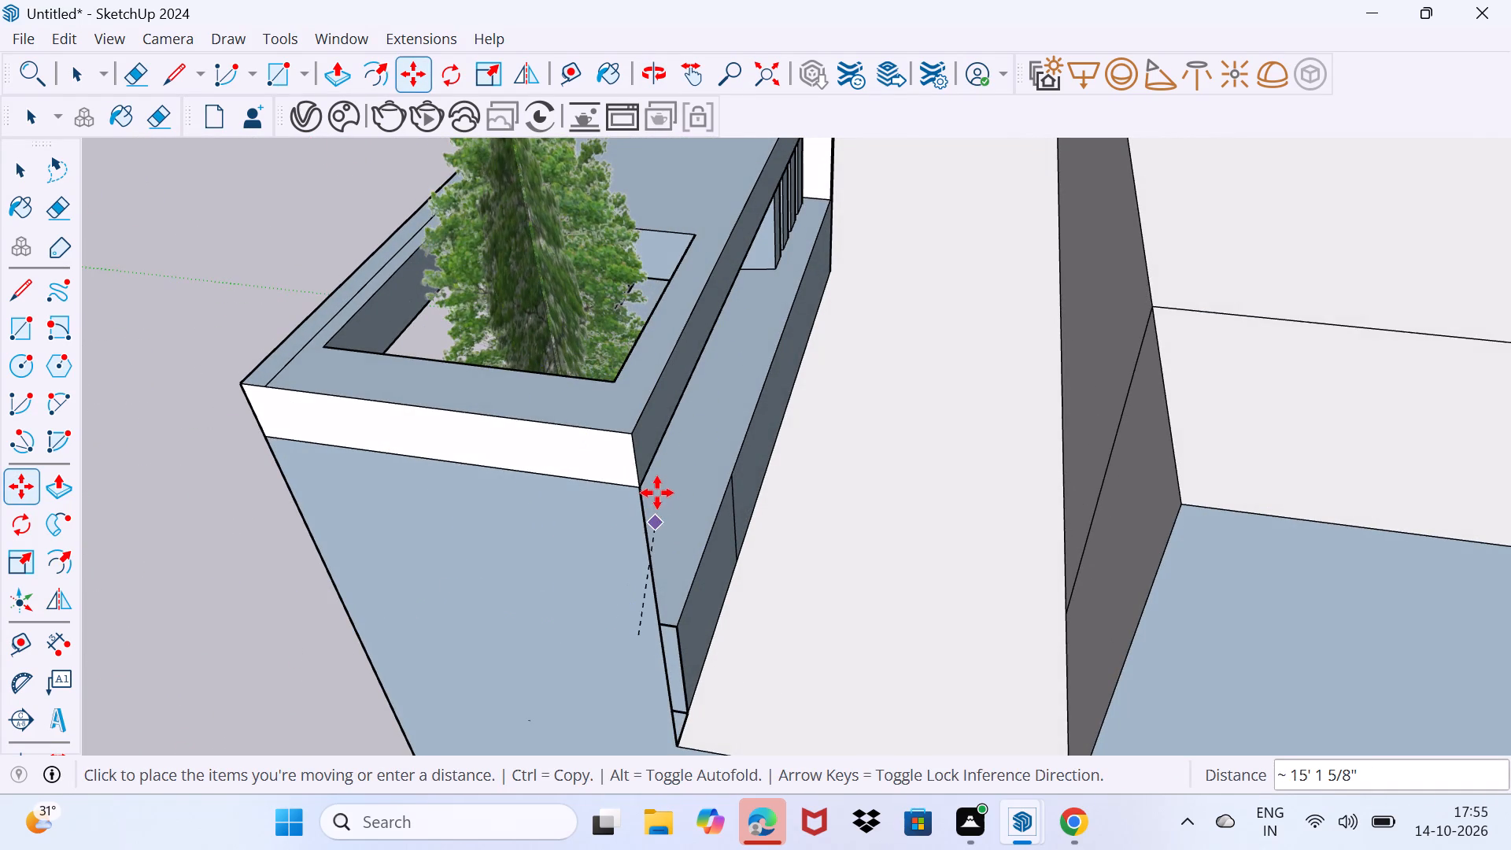
scroll(657, 493, "up", 3)
middle_click_drag(670, 482, 545, 443)
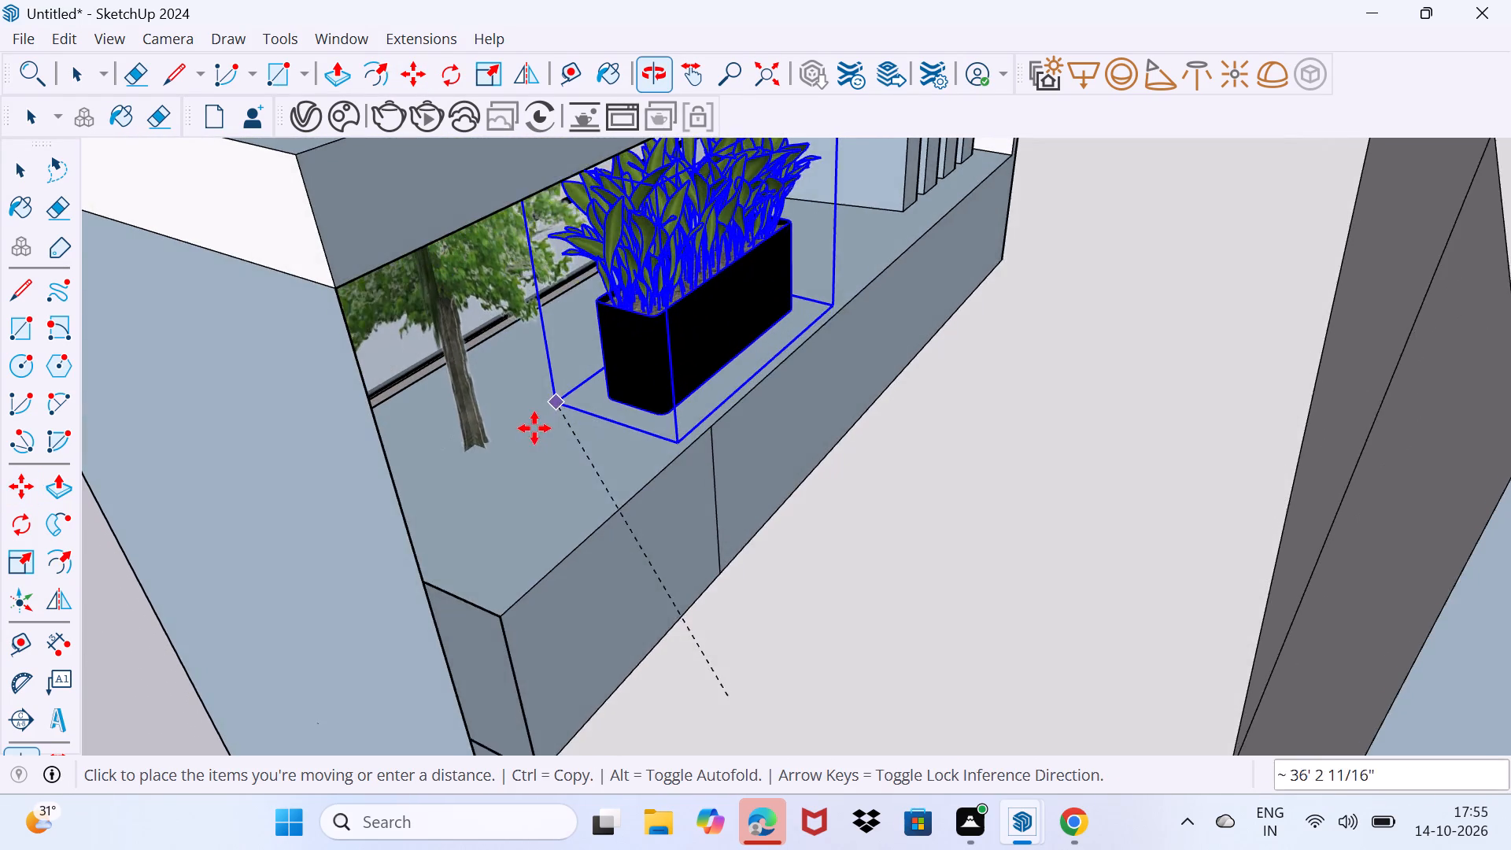
scroll(532, 424, "up", 6)
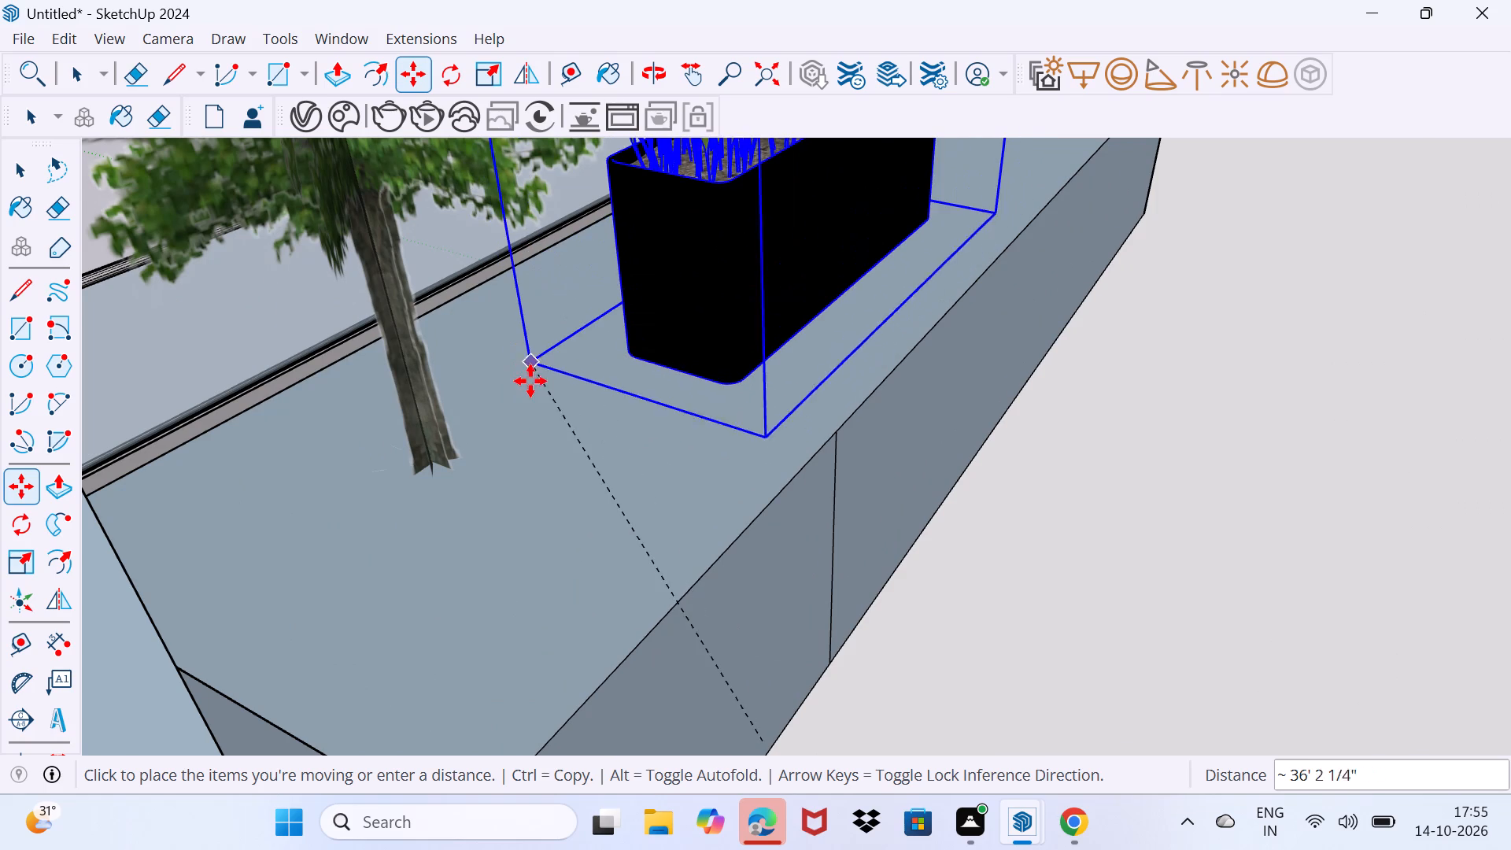
left_click(530, 381)
Shift the black planter a short distance across the balcony floor, closer to the tree trunk.
left_click(532, 394)
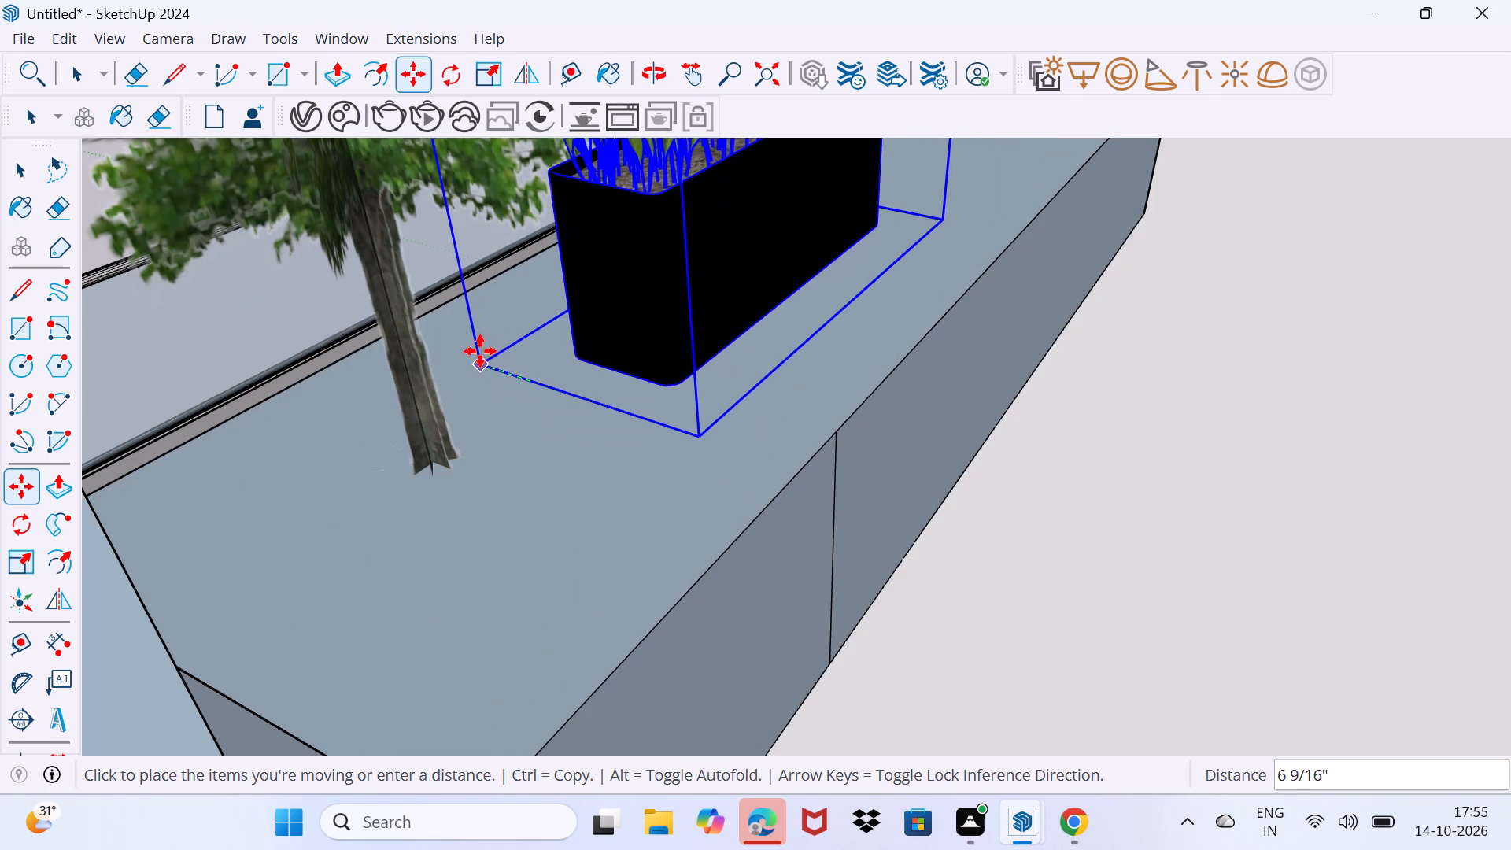
middle_click_drag(480, 351, 433, 482)
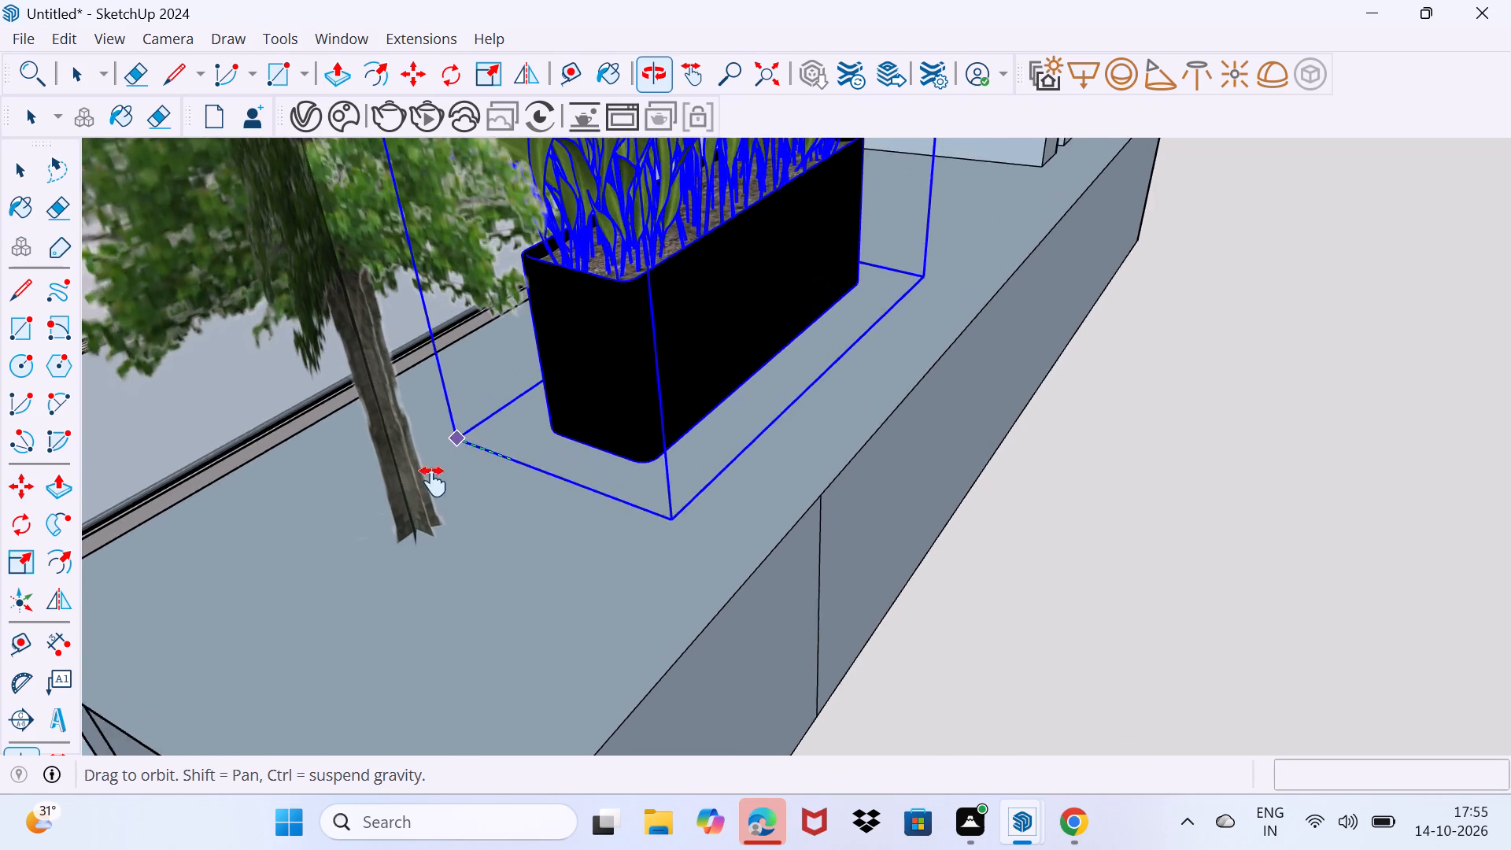
middle_click_drag(433, 482, 377, 578)
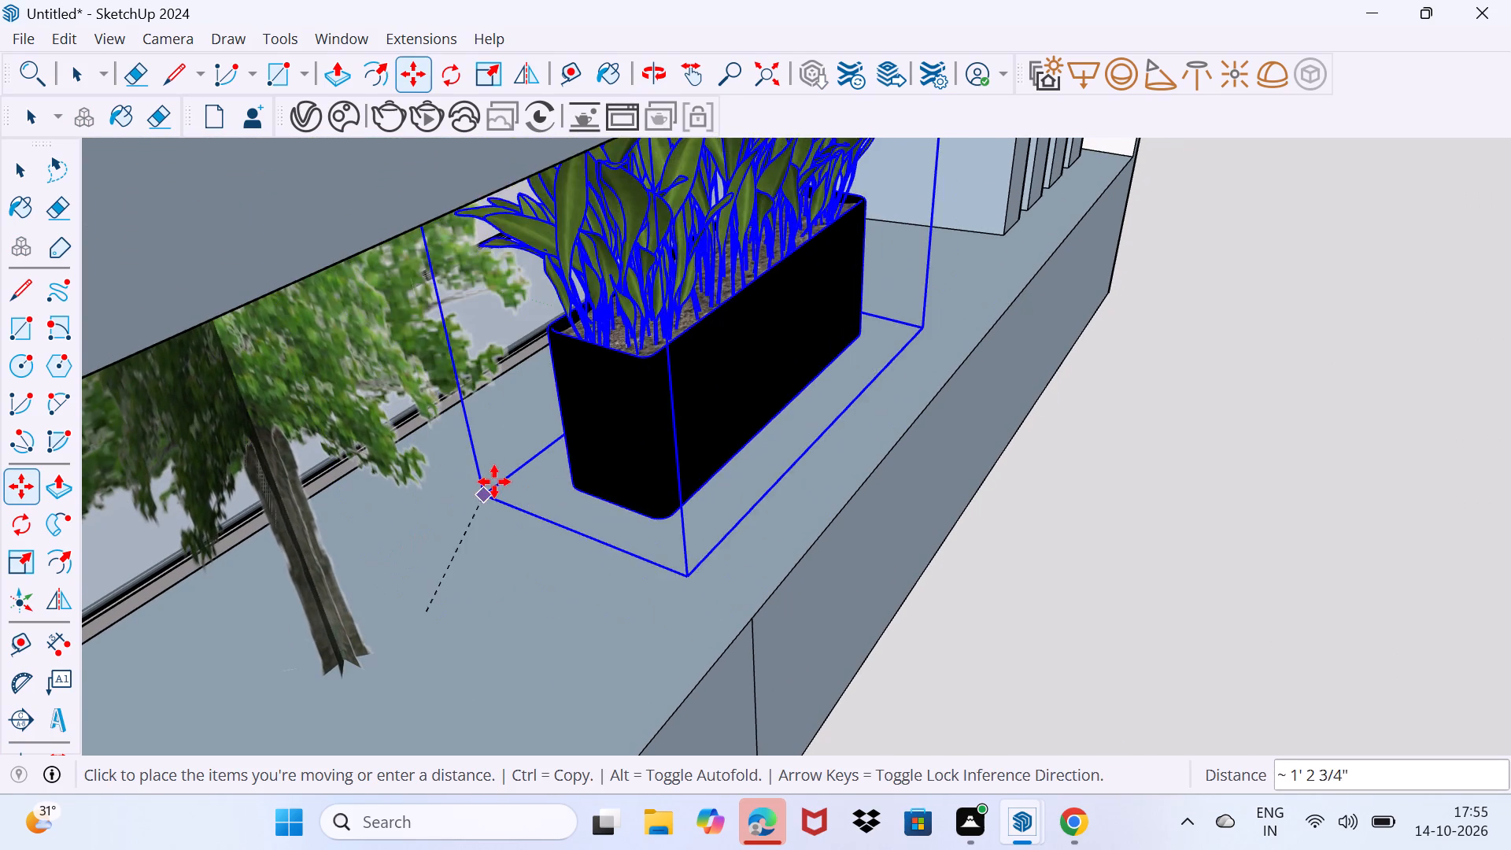
left_click(470, 502)
Scale the black planter down uniformly from its upper corner so it suits the balcony.
key("s")
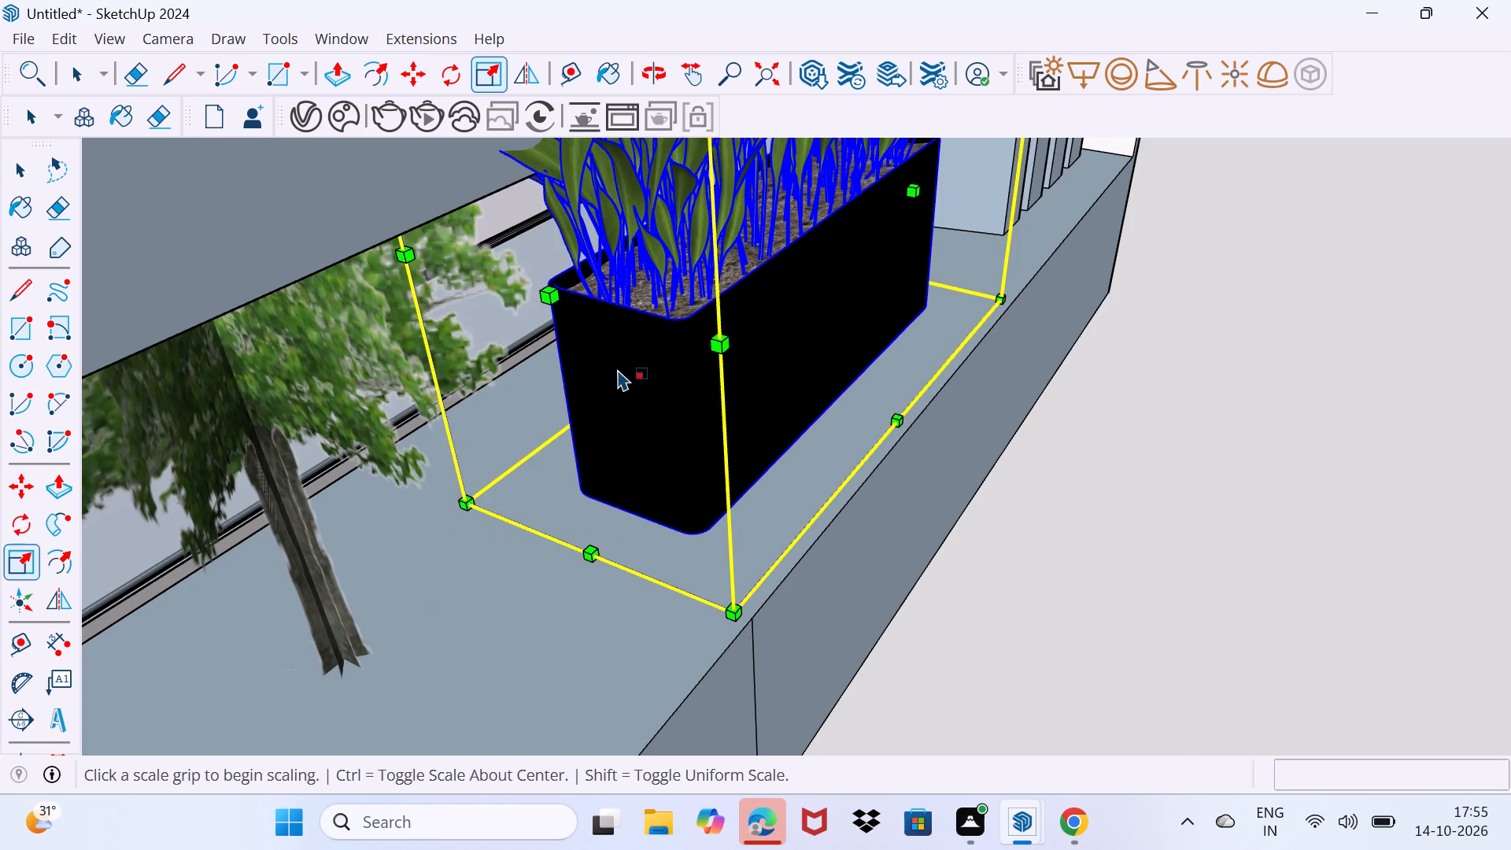
middle_click_drag(618, 368, 483, 475)
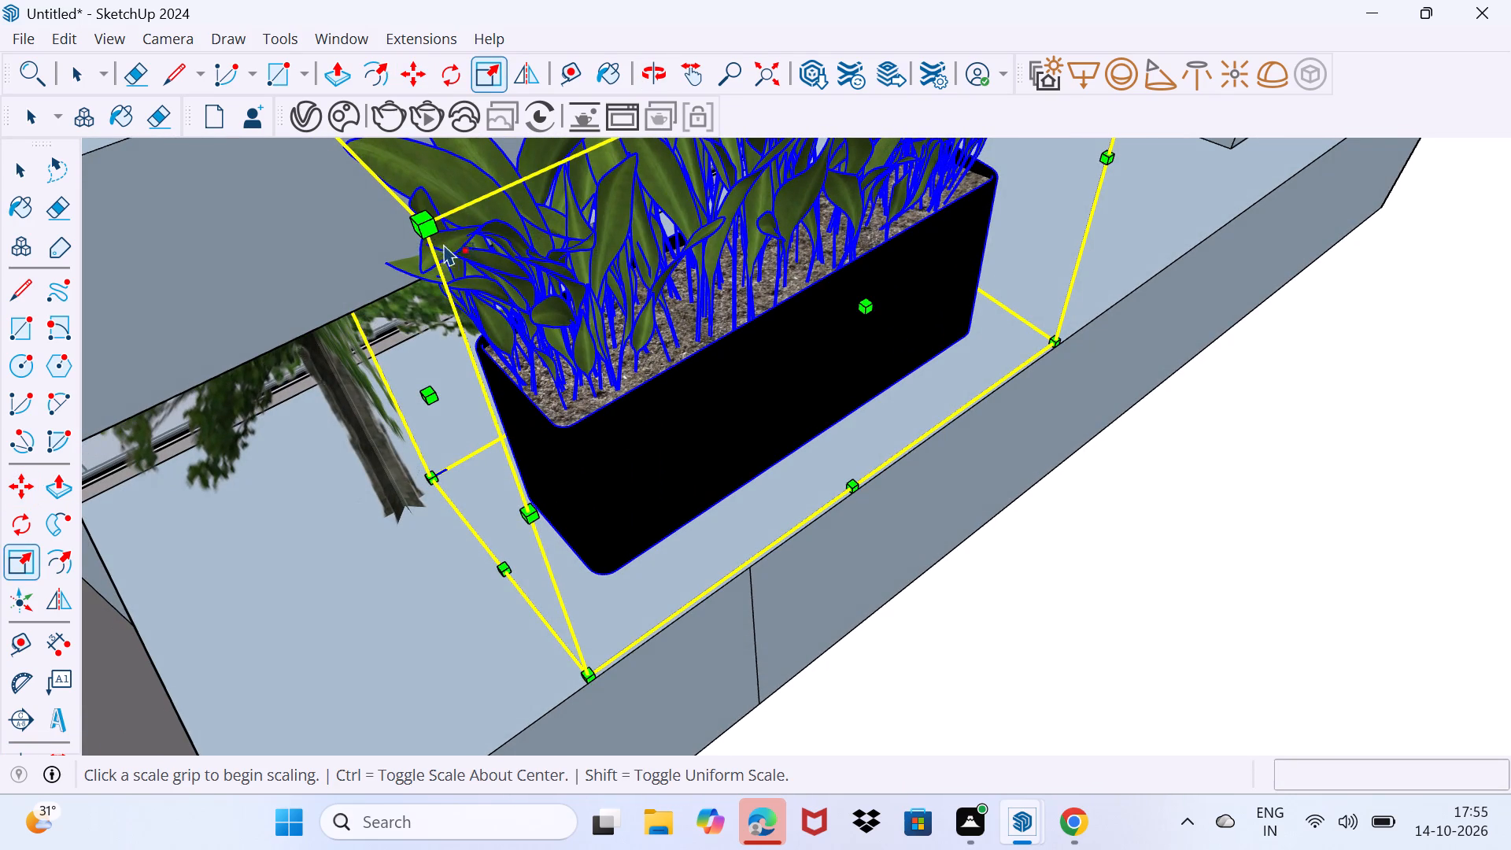
left_click_drag(427, 220, 776, 327)
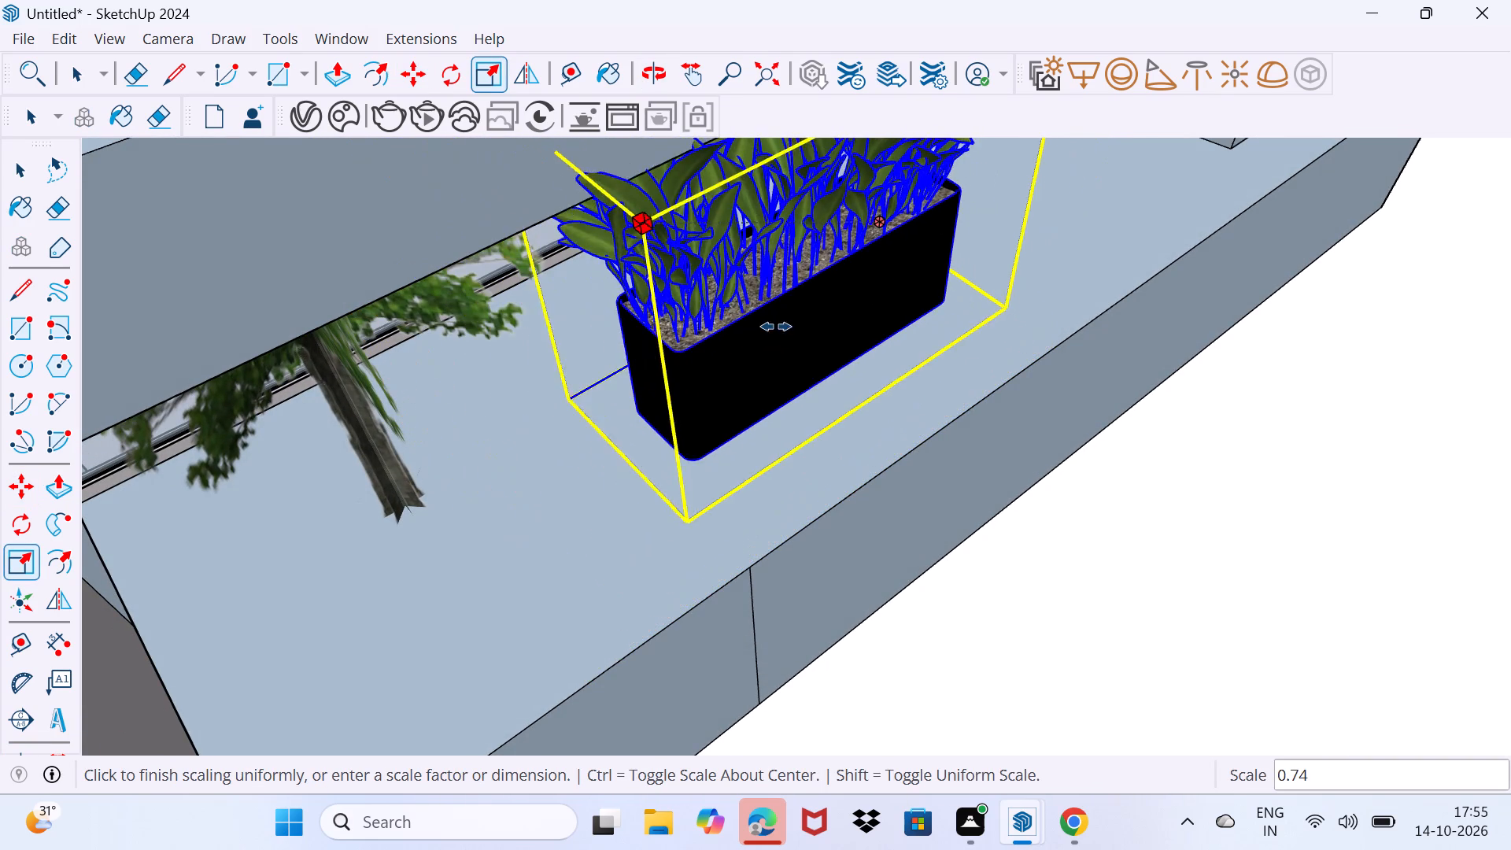
left_click_drag(776, 327, 874, 349)
scroll(822, 349, "up", 2)
middle_click_drag(816, 346, 863, 299)
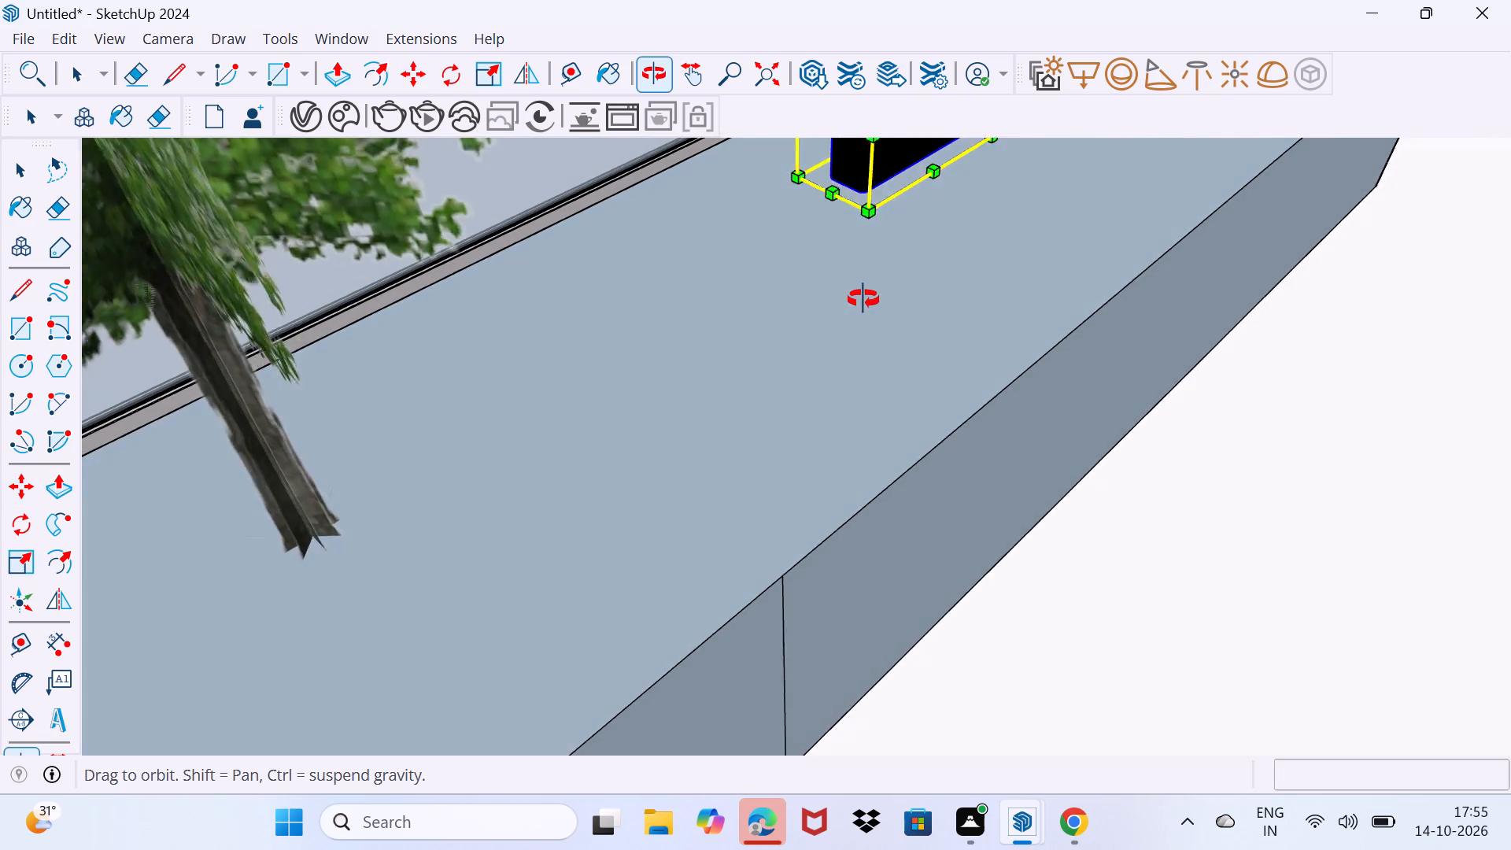
middle_click_drag(863, 299, 710, 501)
middle_click_drag(709, 506, 759, 434)
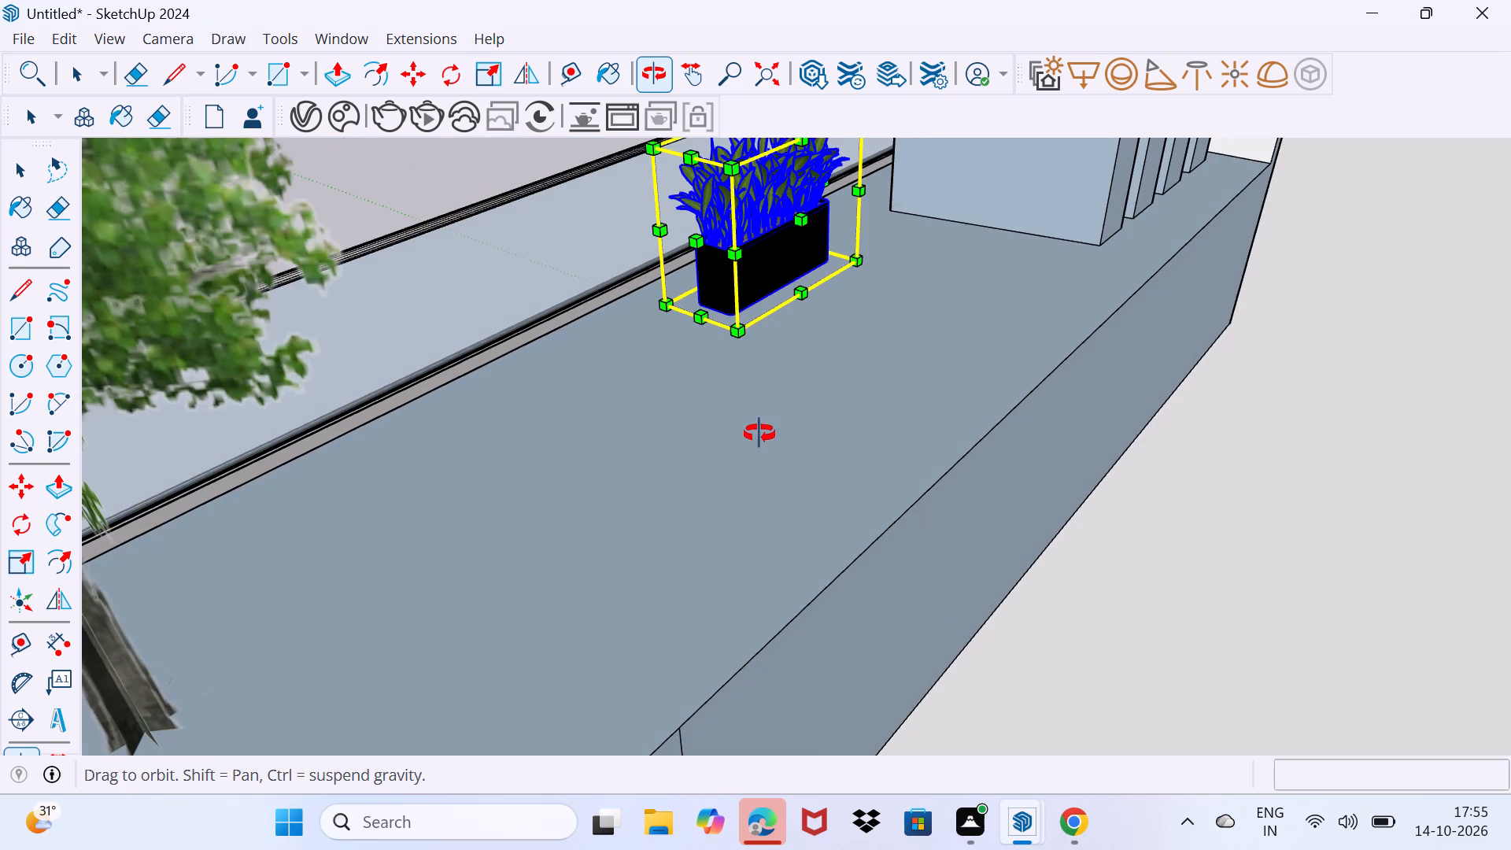
middle_click_drag(759, 434, 641, 538)
middle_click_drag(641, 538, 723, 498)
left_click(772, 391)
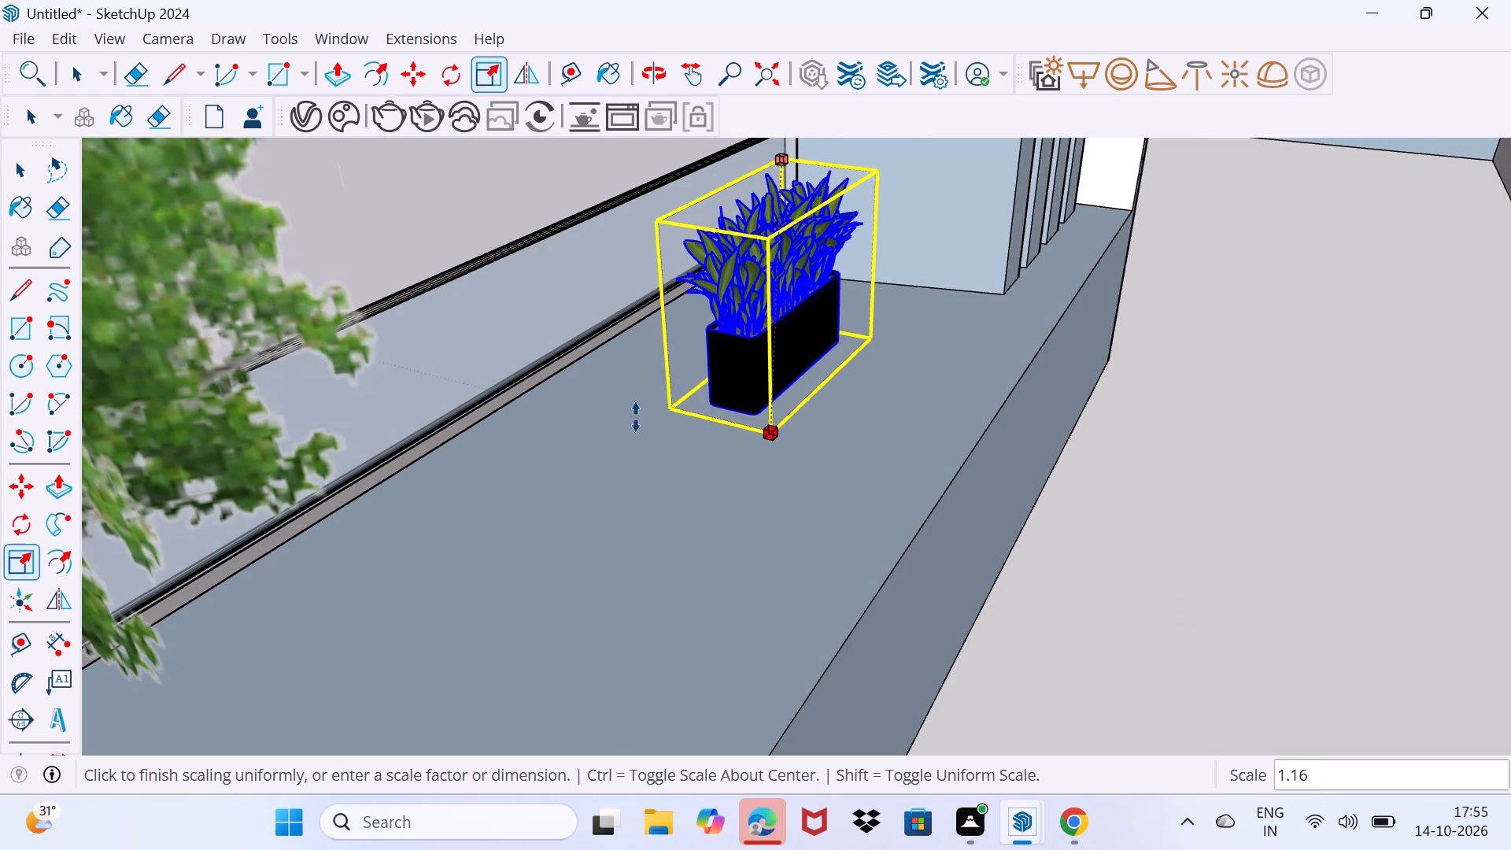
Move the reduced planter along the balcony's glass railing, past the tree, and into the end corner.
key("m")
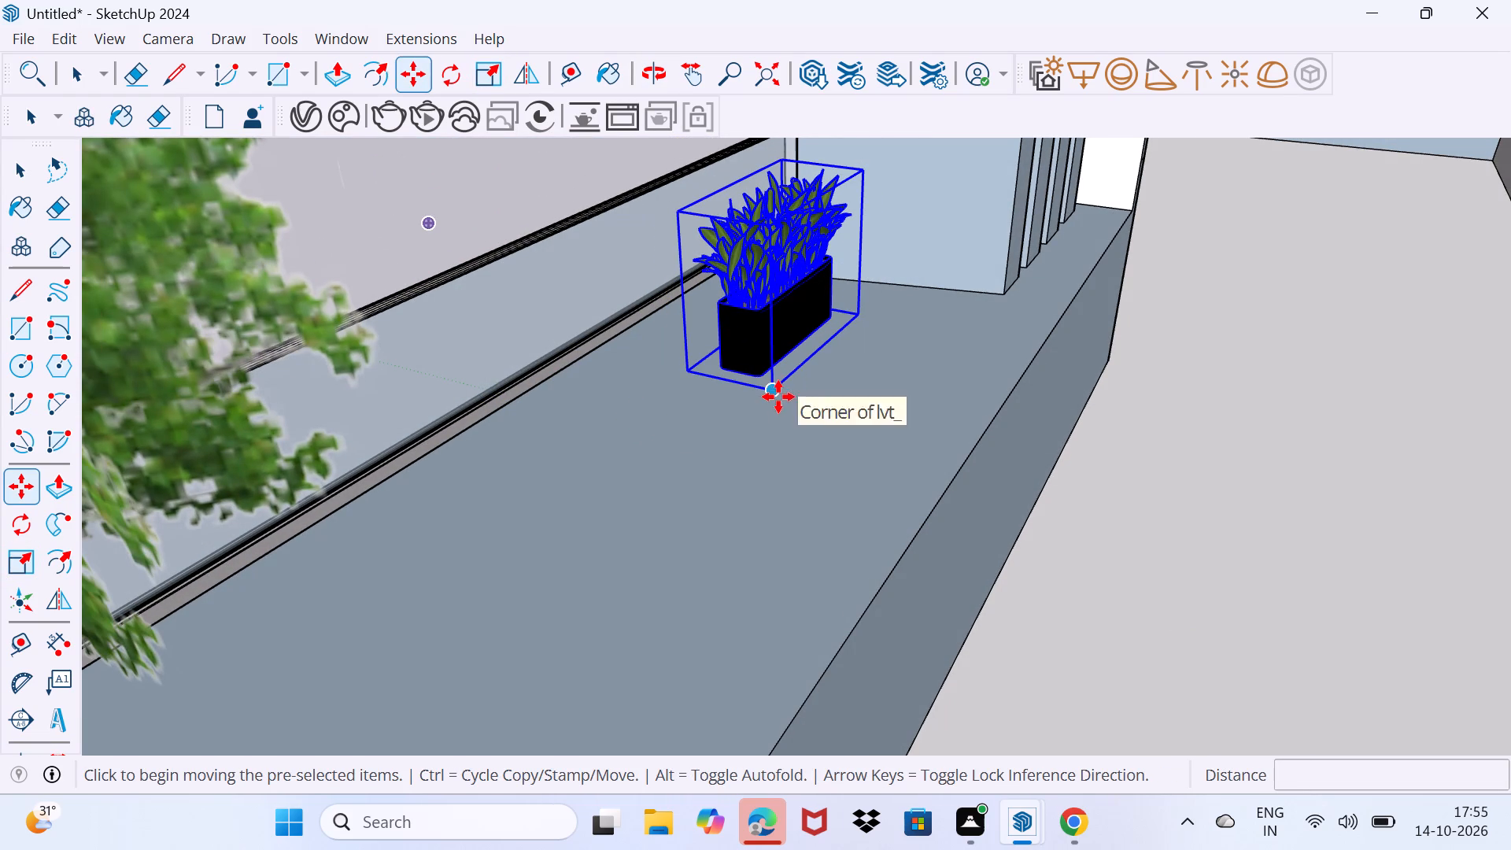
left_click(778, 397)
scroll(571, 455, "down", 6)
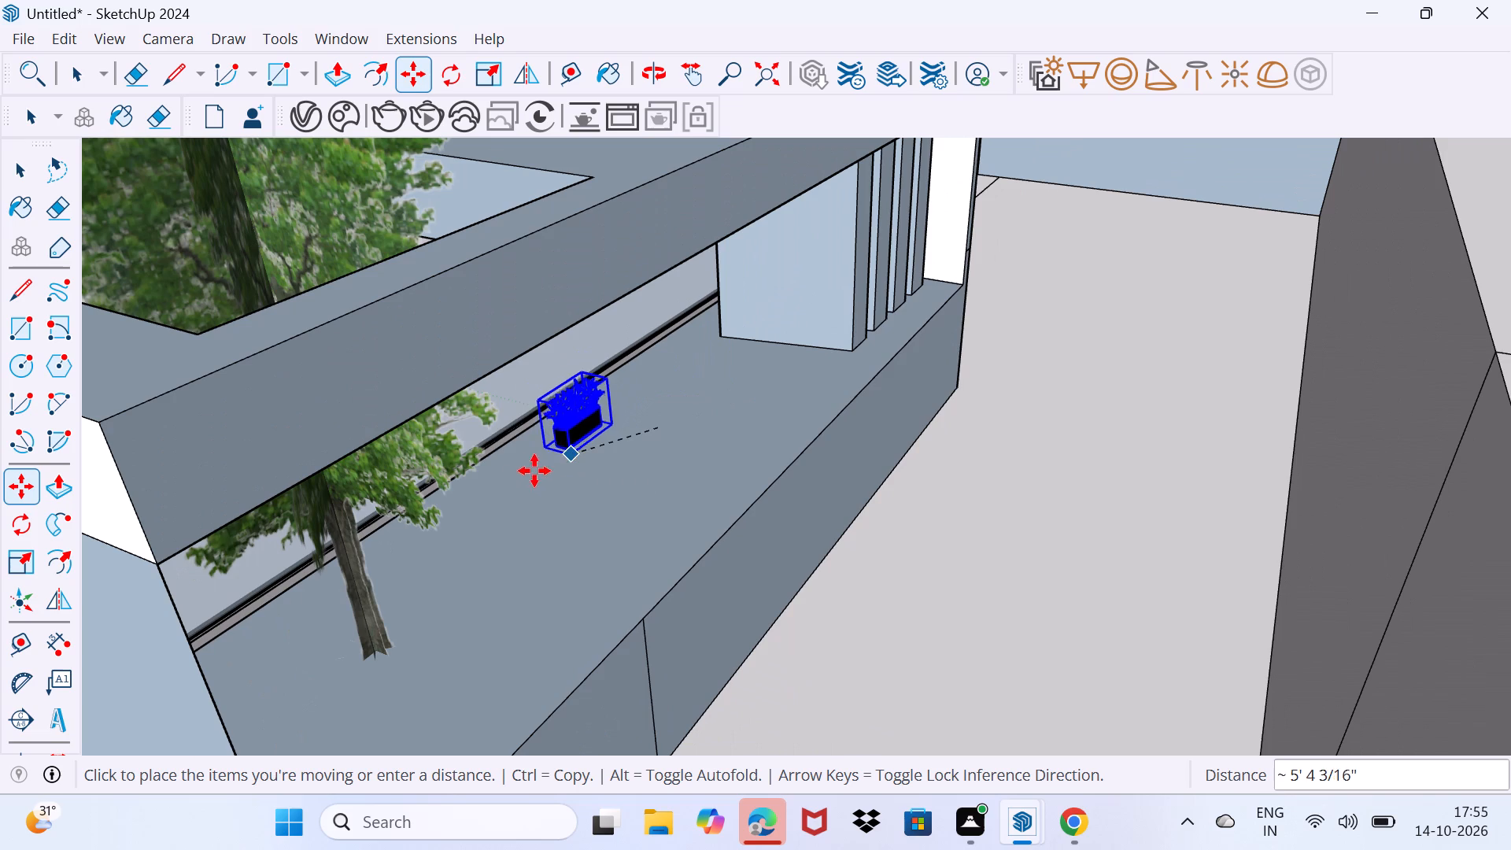
left_click(493, 486)
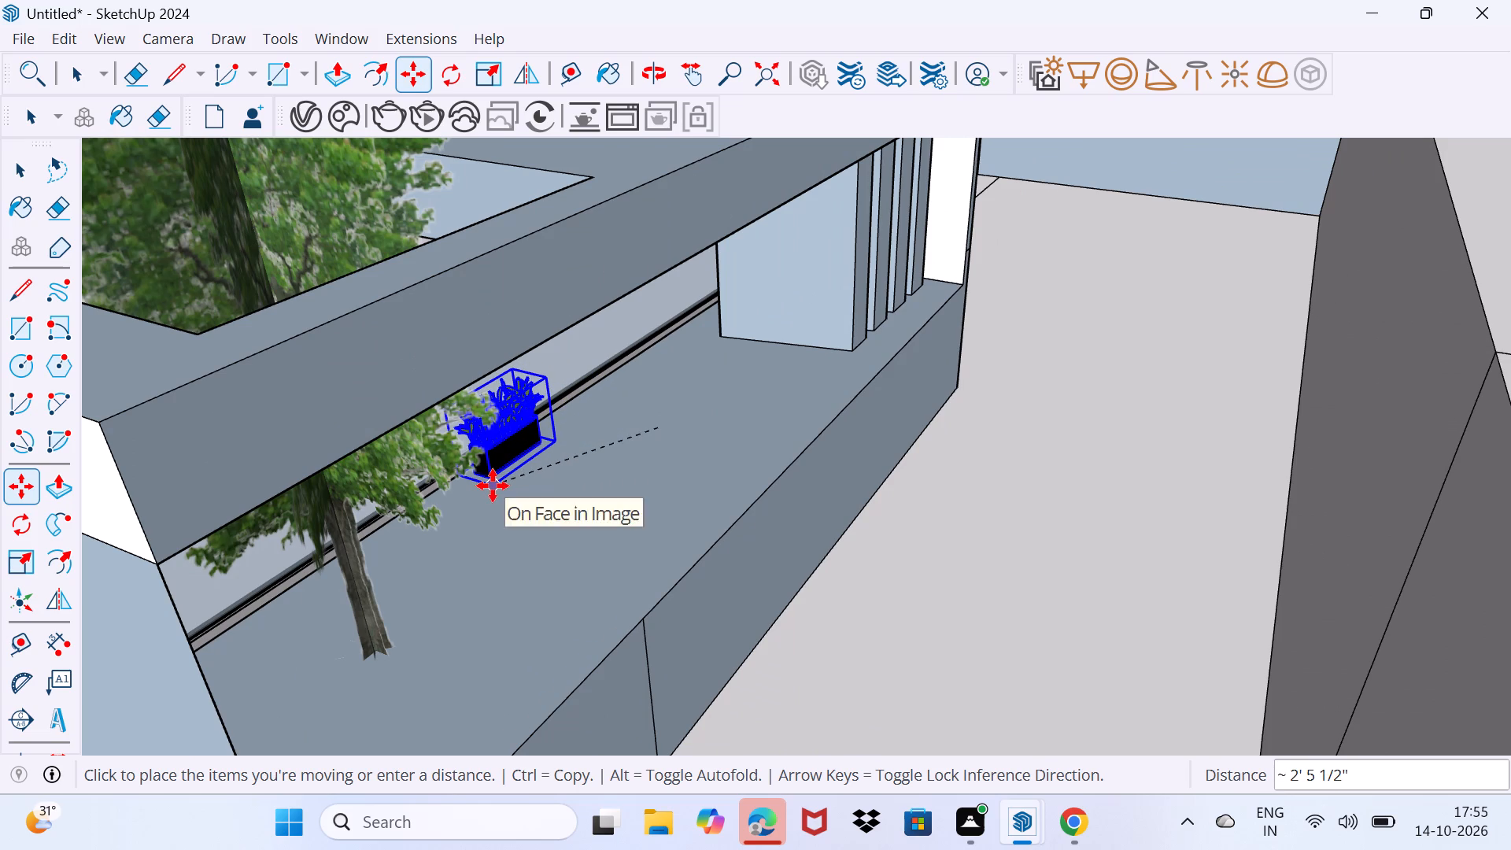
left_click(493, 486)
middle_click_drag(260, 630, 212, 682)
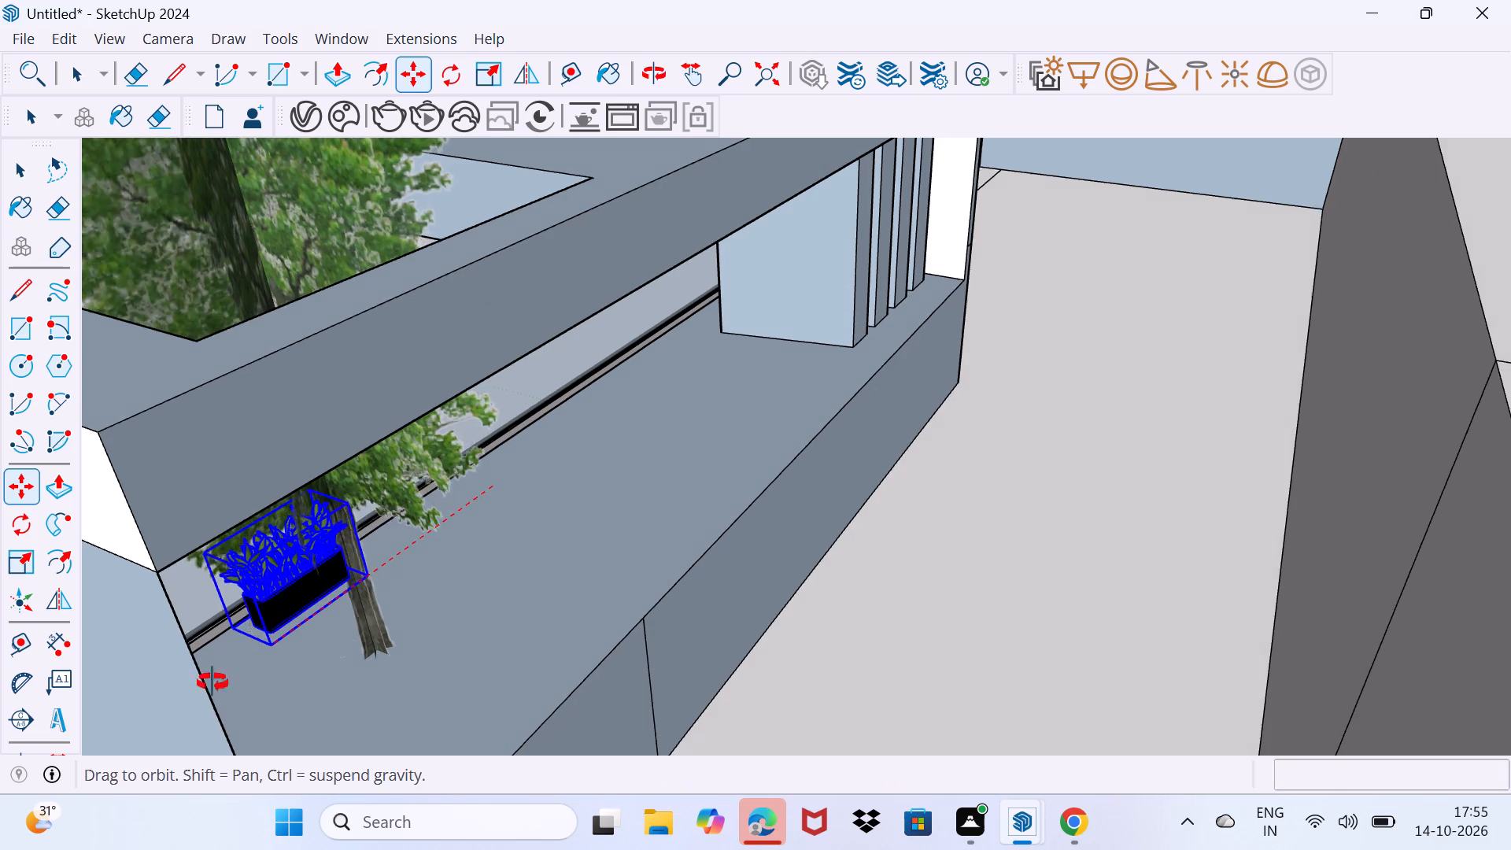
middle_click_drag(212, 682, 173, 711)
scroll(218, 632, "up", 5)
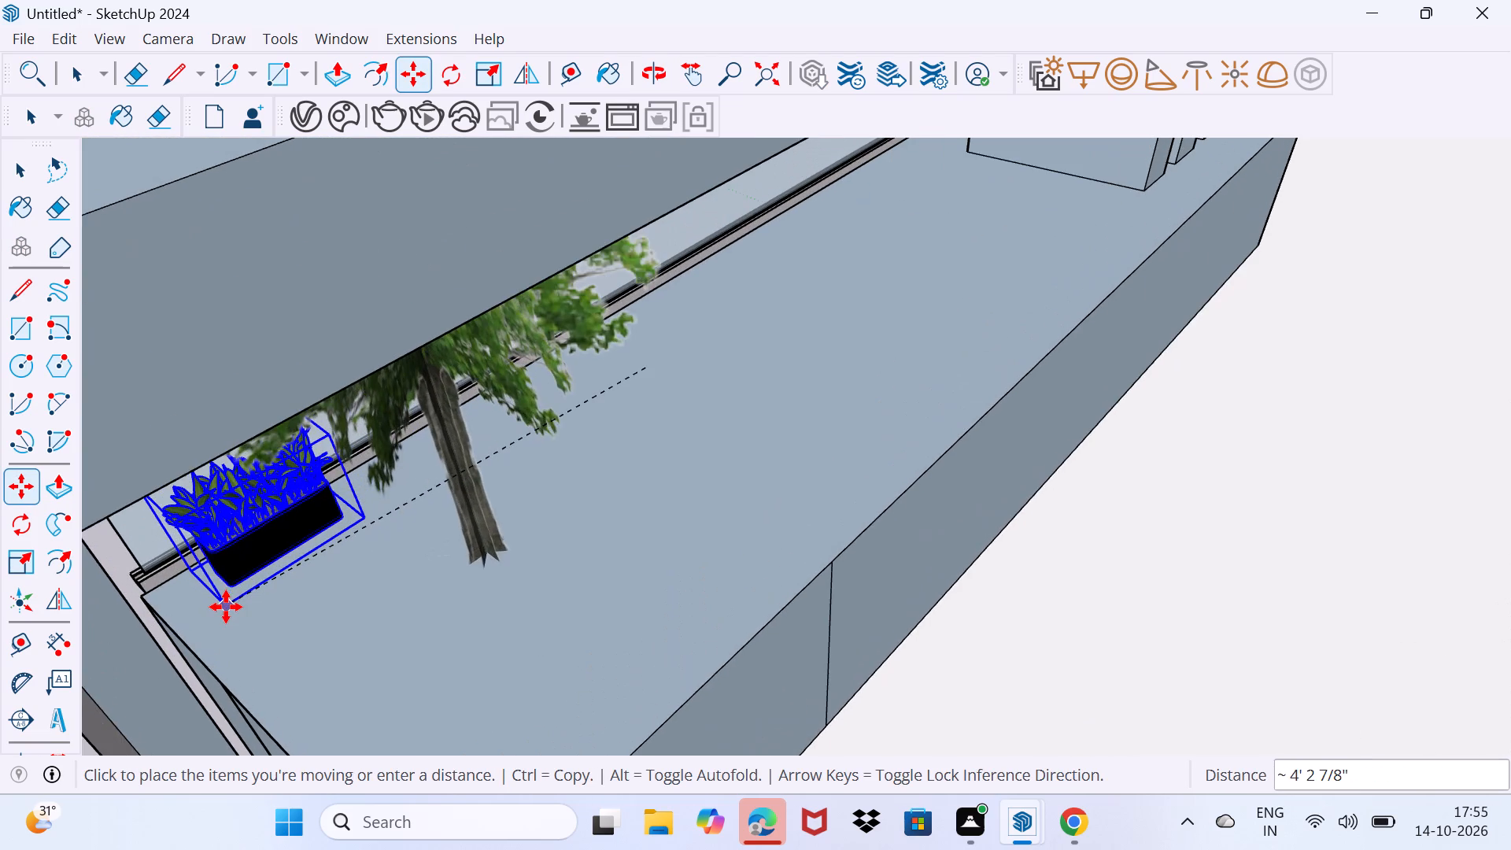
scroll(219, 612, "up", 3)
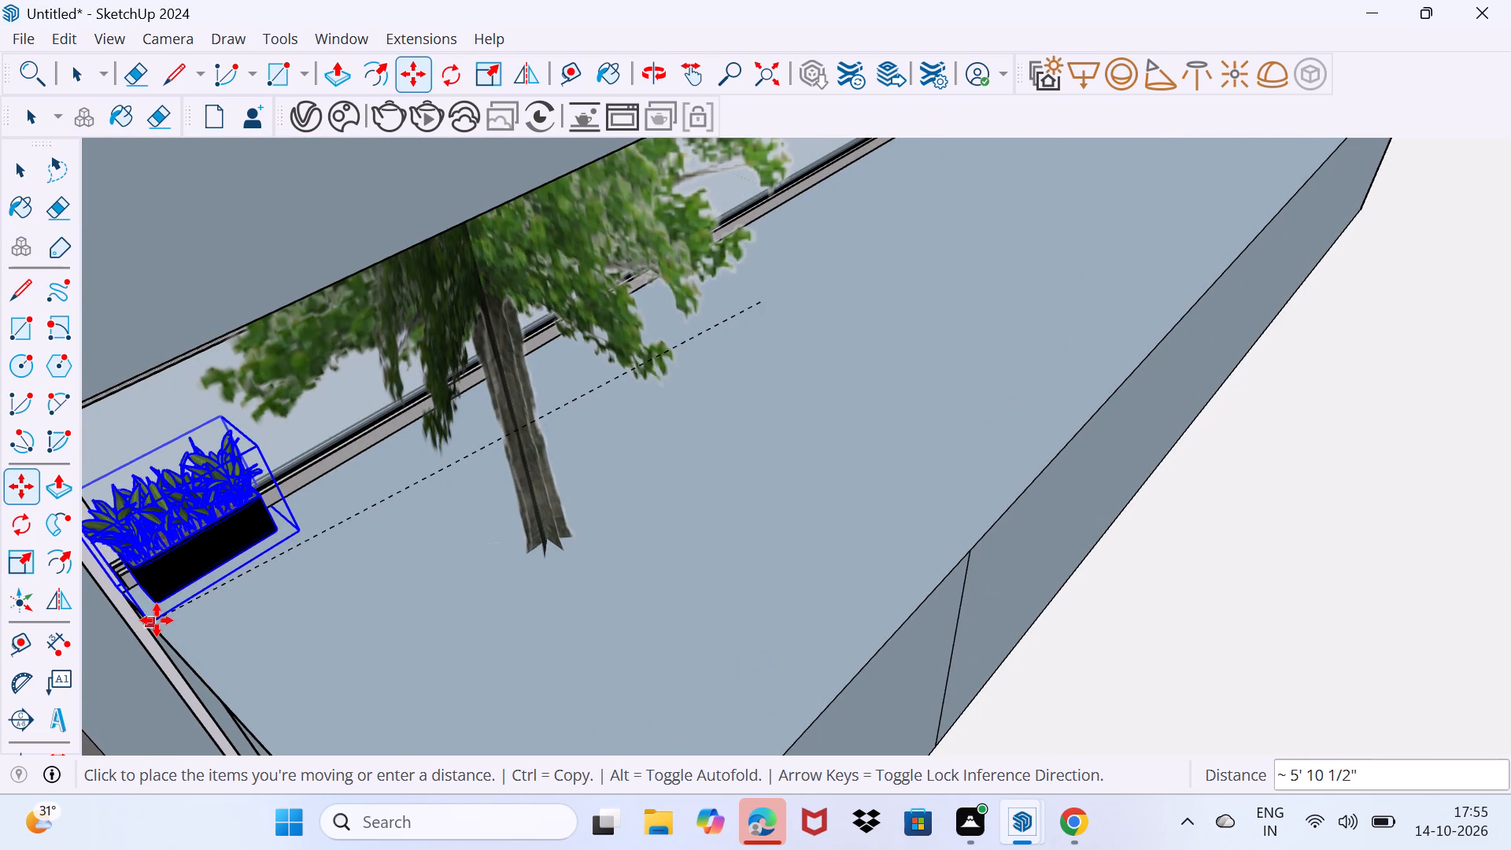
left_click(157, 620)
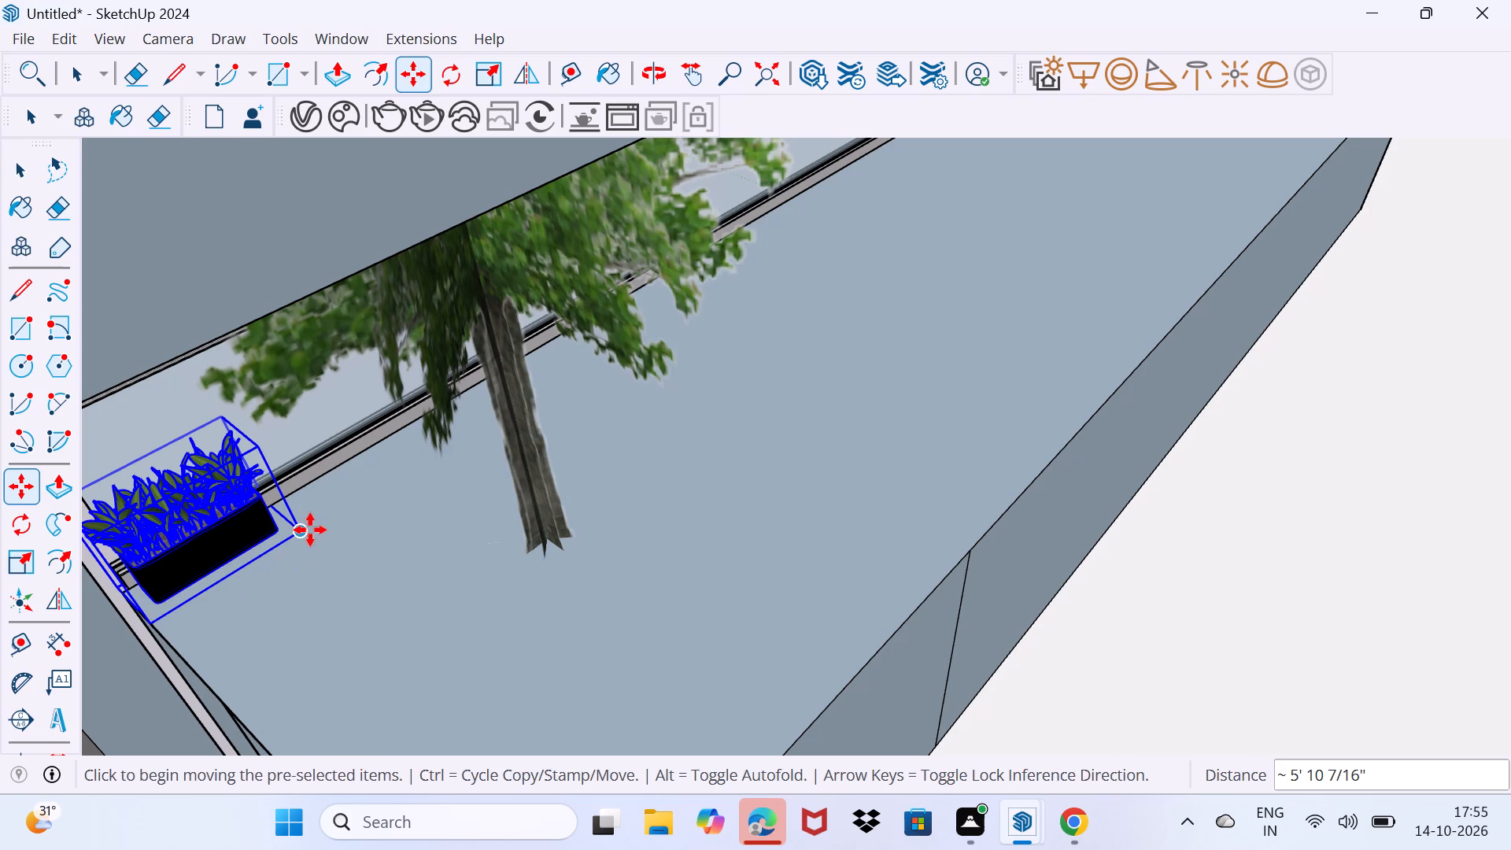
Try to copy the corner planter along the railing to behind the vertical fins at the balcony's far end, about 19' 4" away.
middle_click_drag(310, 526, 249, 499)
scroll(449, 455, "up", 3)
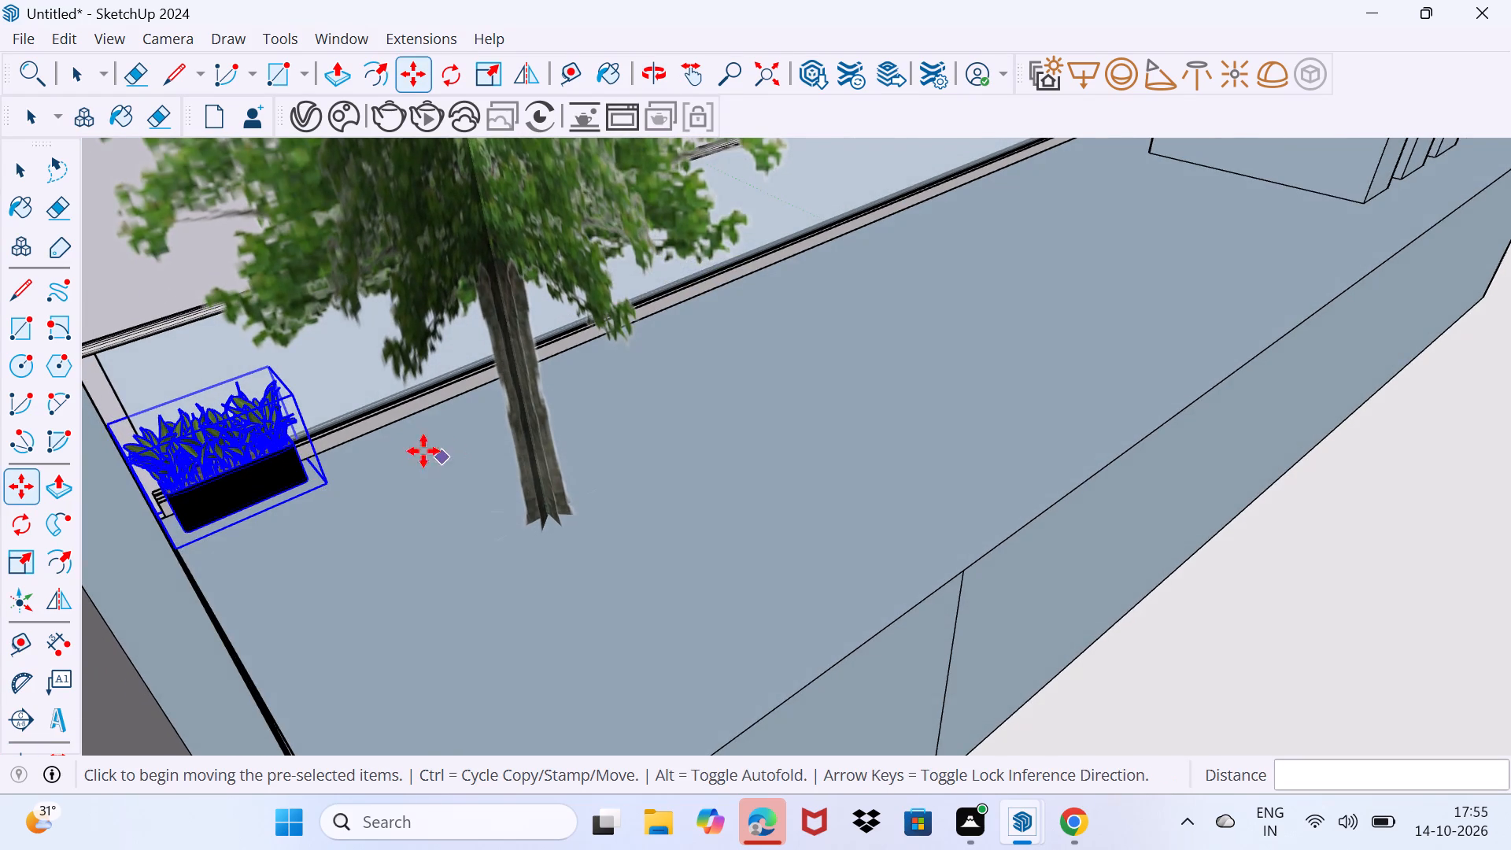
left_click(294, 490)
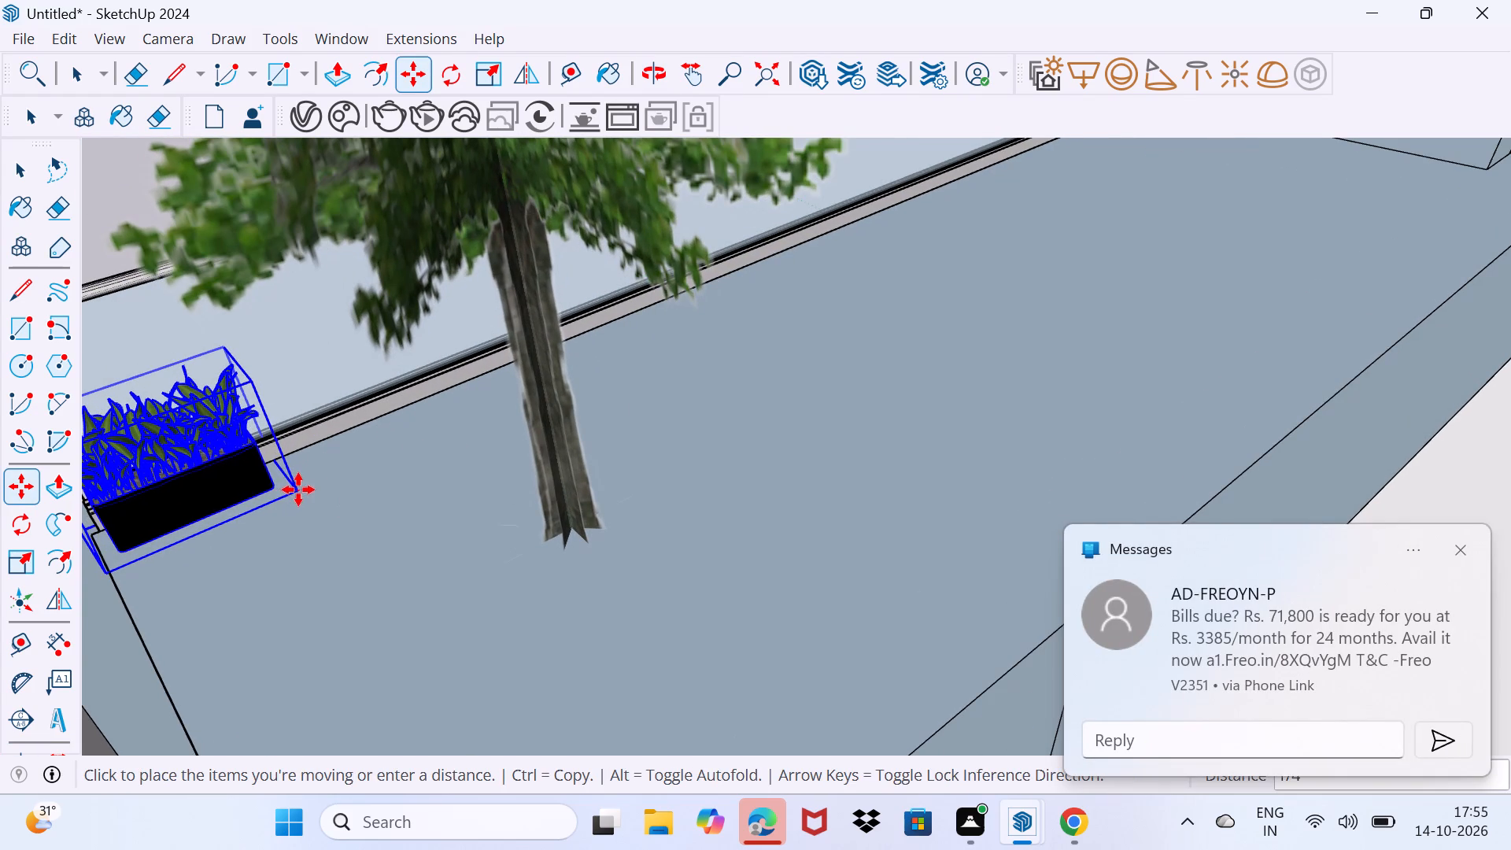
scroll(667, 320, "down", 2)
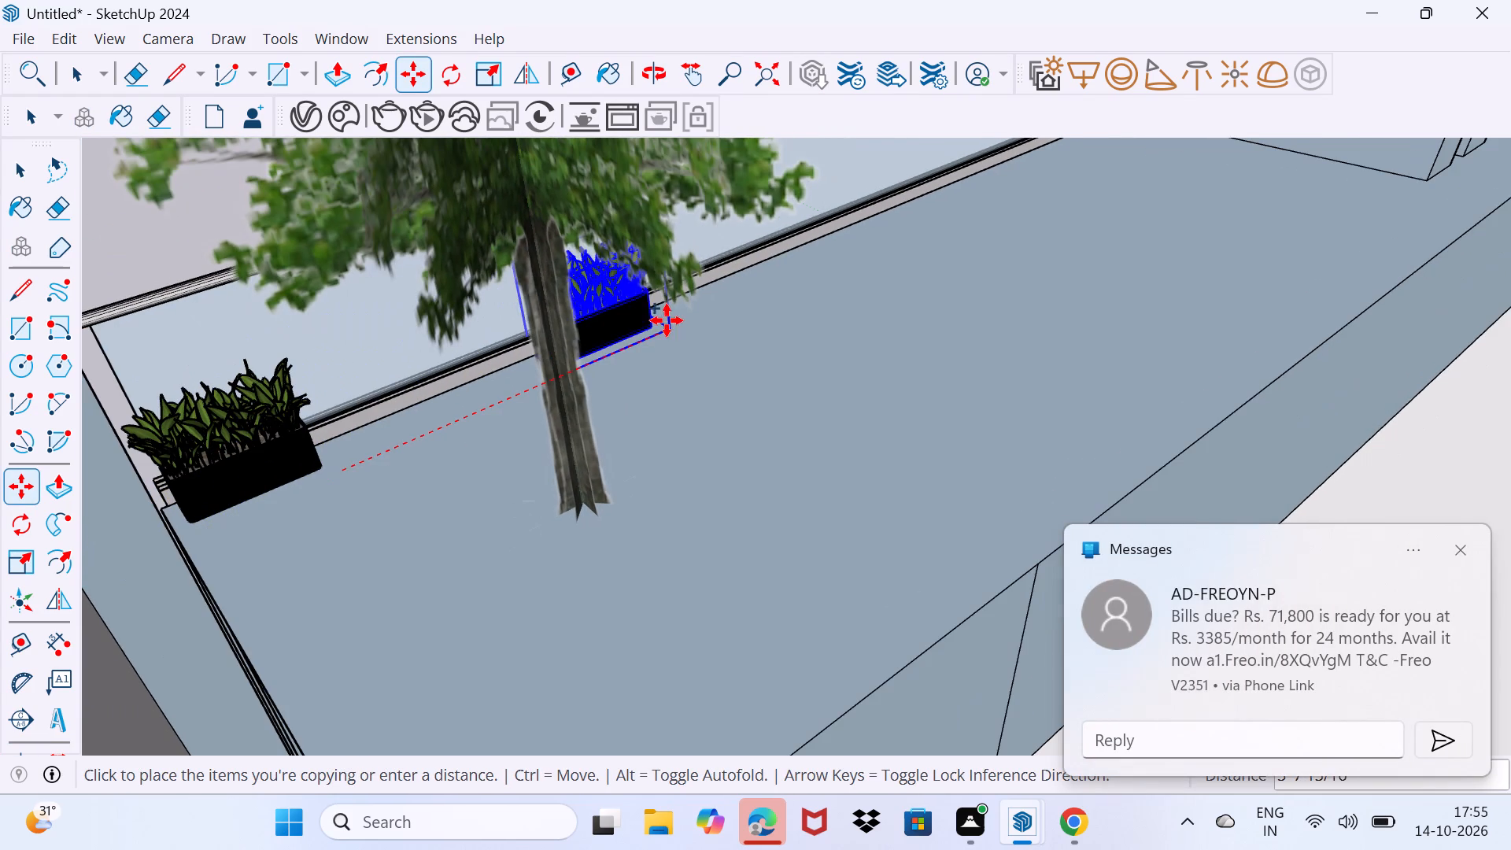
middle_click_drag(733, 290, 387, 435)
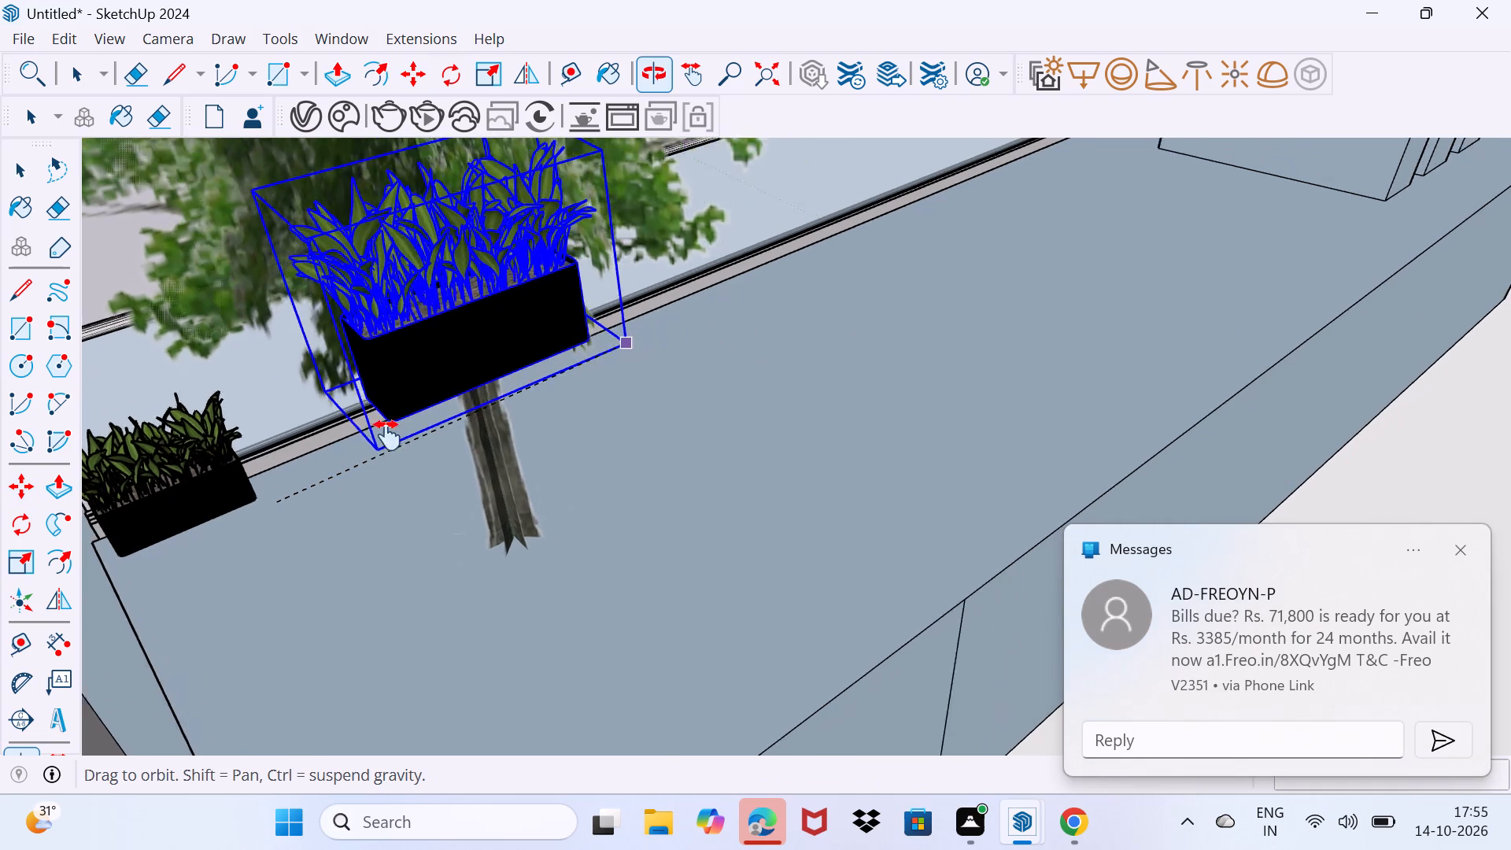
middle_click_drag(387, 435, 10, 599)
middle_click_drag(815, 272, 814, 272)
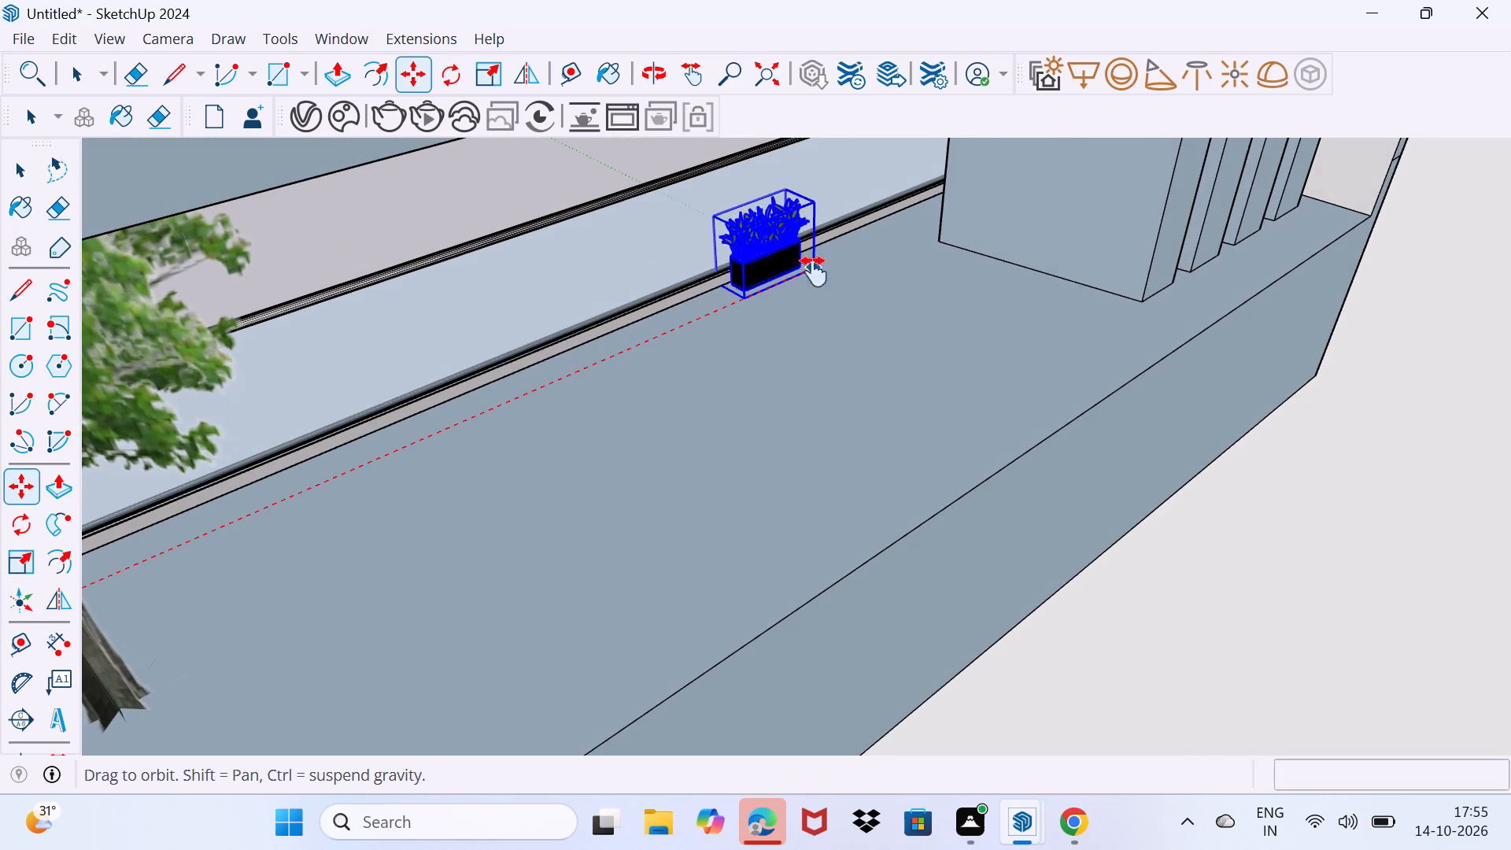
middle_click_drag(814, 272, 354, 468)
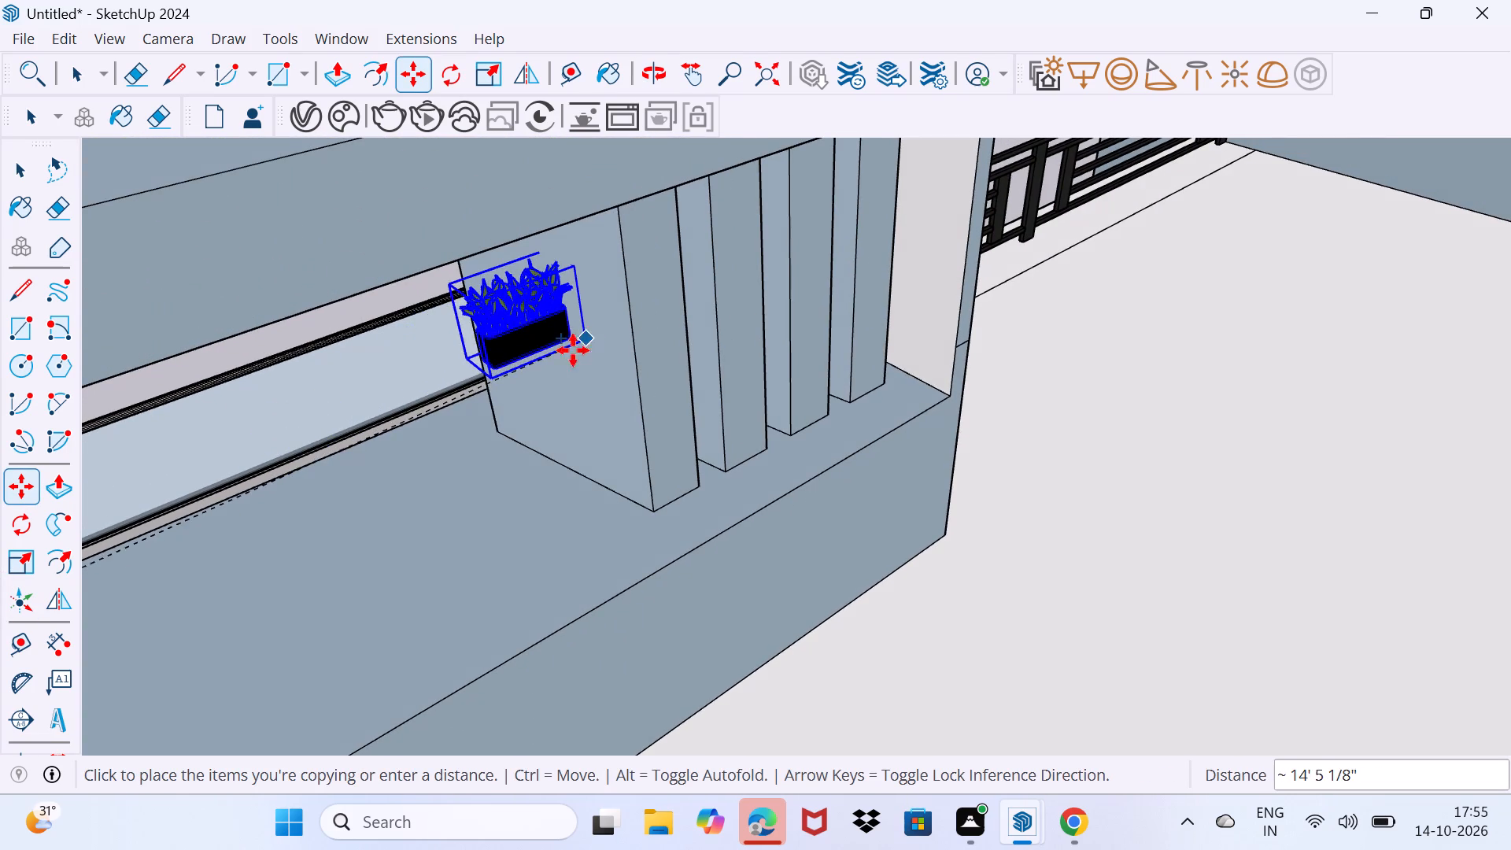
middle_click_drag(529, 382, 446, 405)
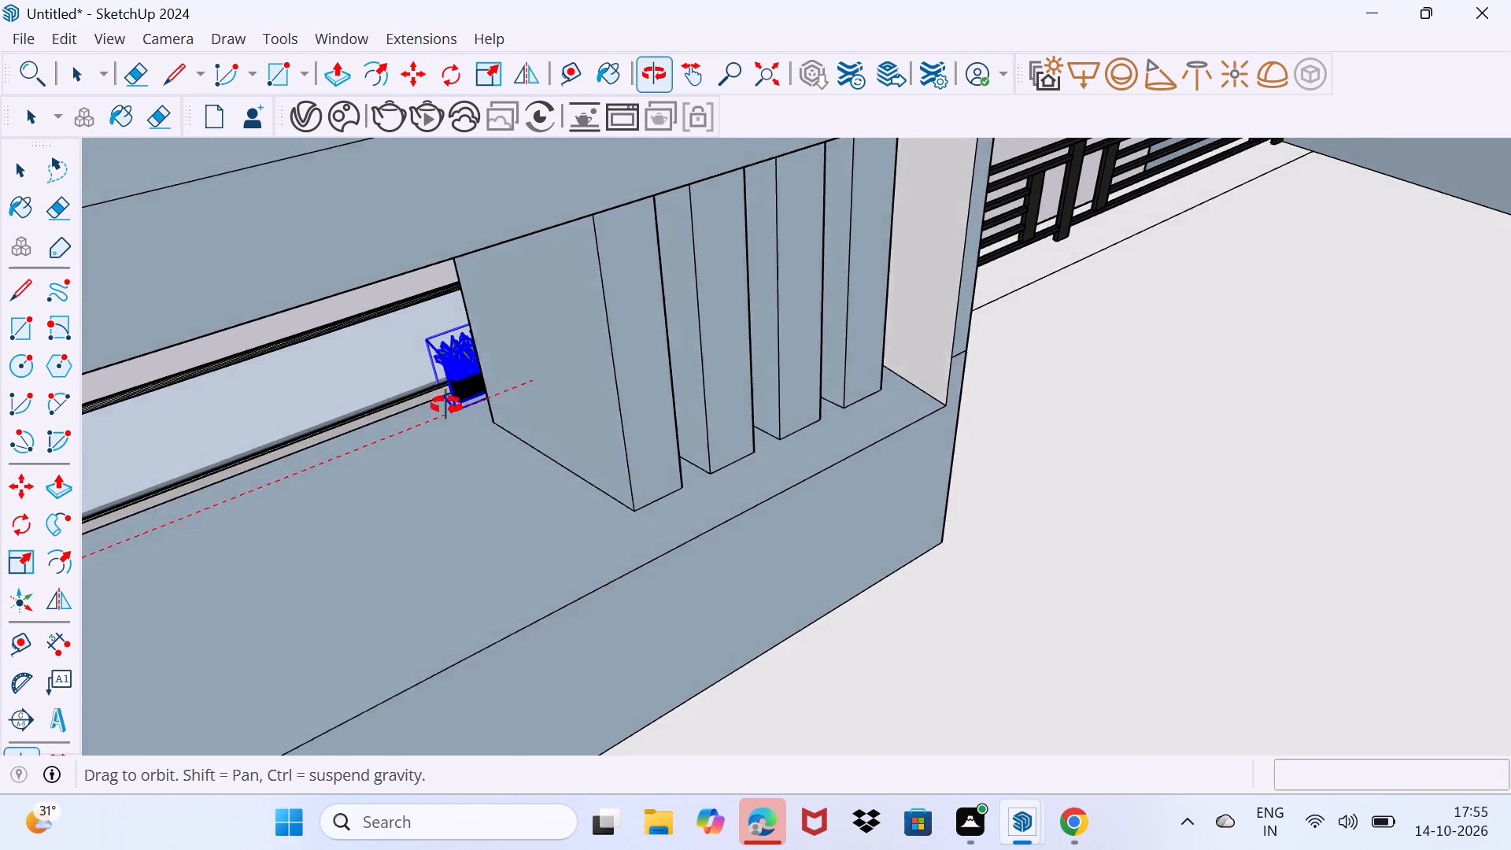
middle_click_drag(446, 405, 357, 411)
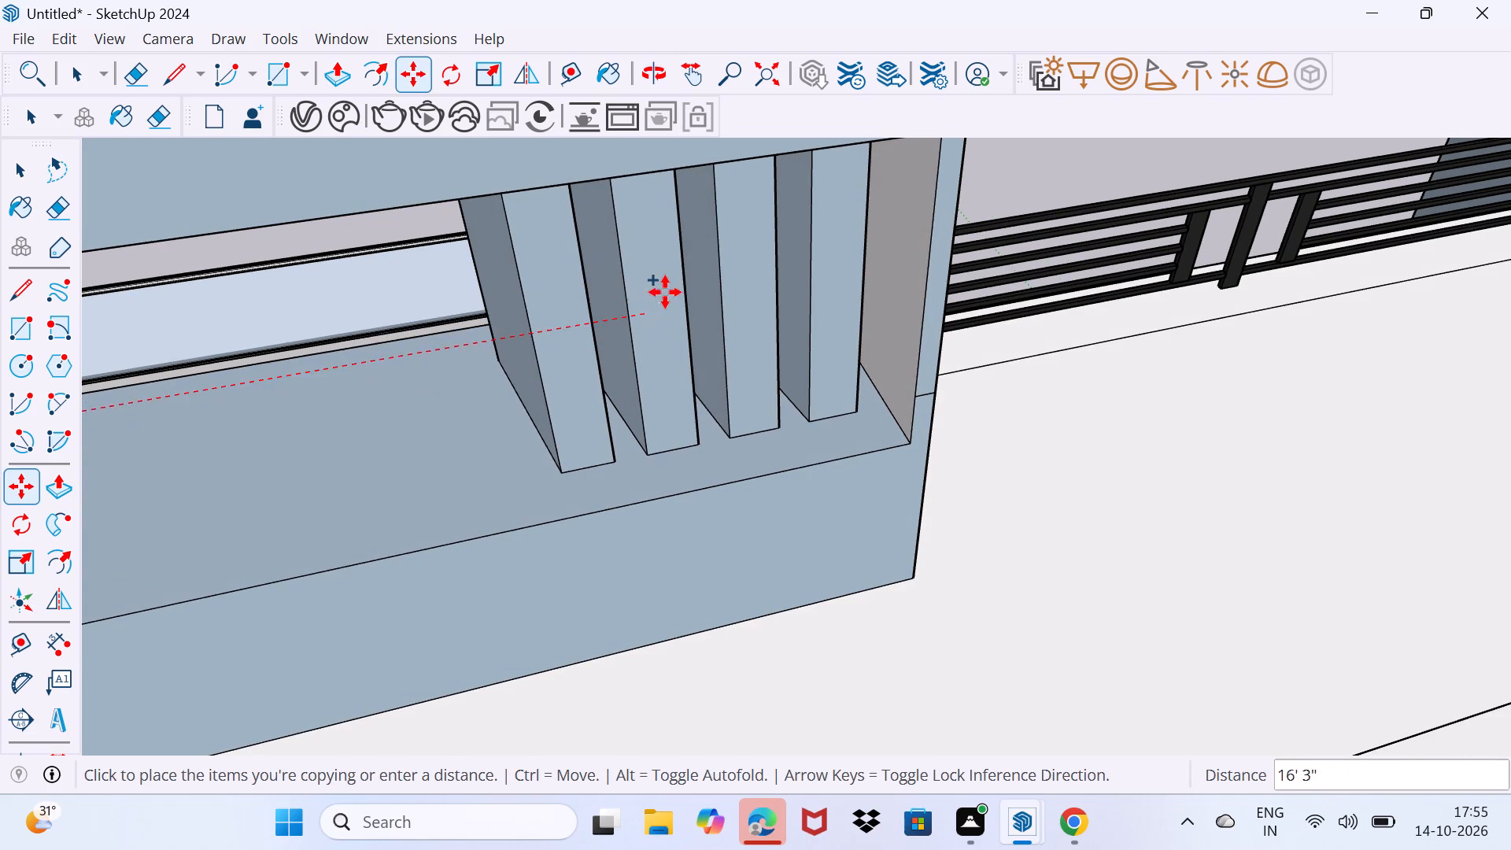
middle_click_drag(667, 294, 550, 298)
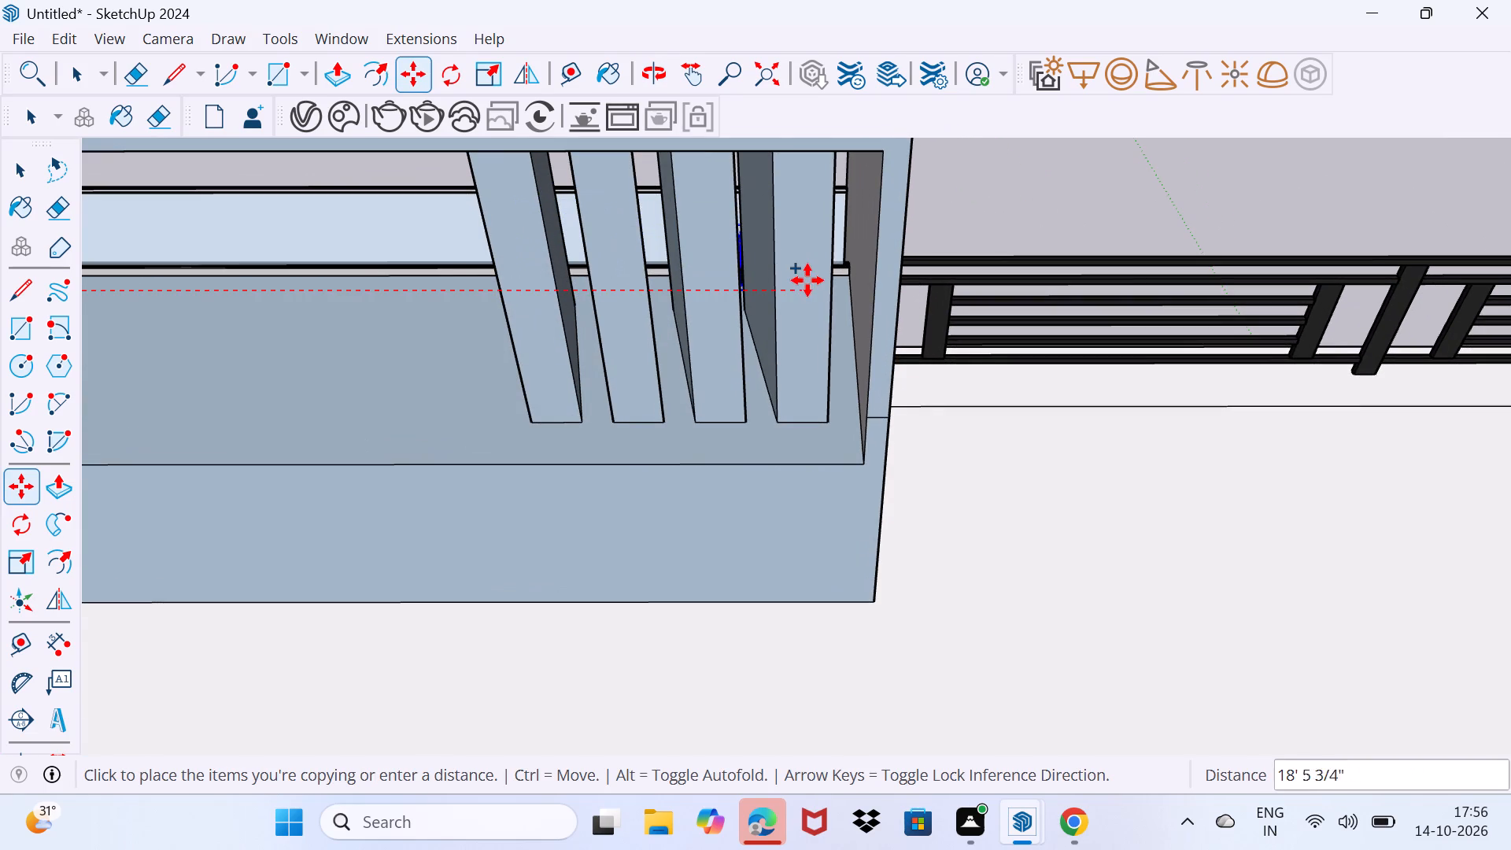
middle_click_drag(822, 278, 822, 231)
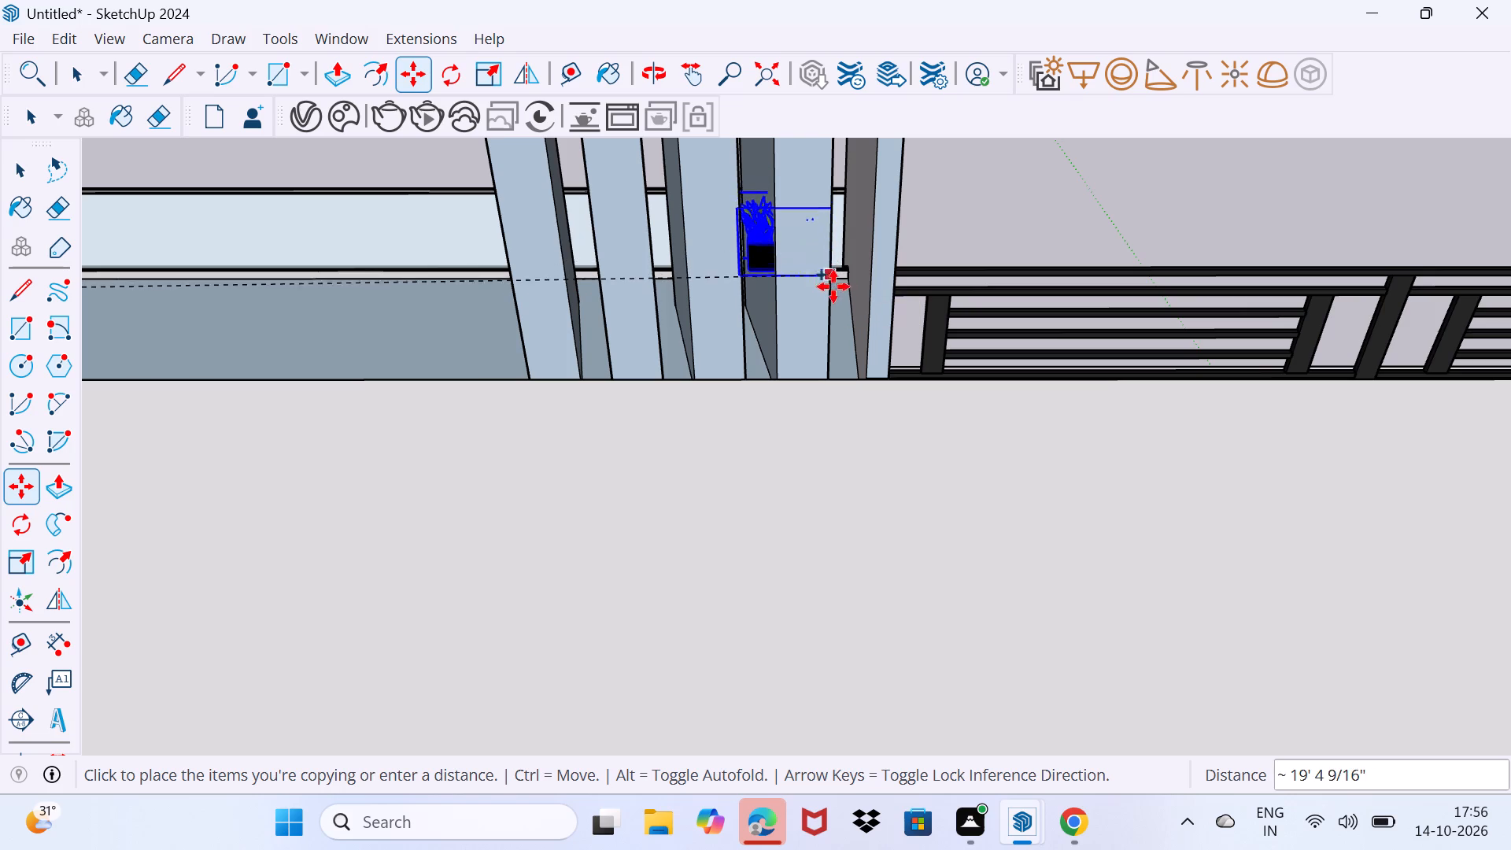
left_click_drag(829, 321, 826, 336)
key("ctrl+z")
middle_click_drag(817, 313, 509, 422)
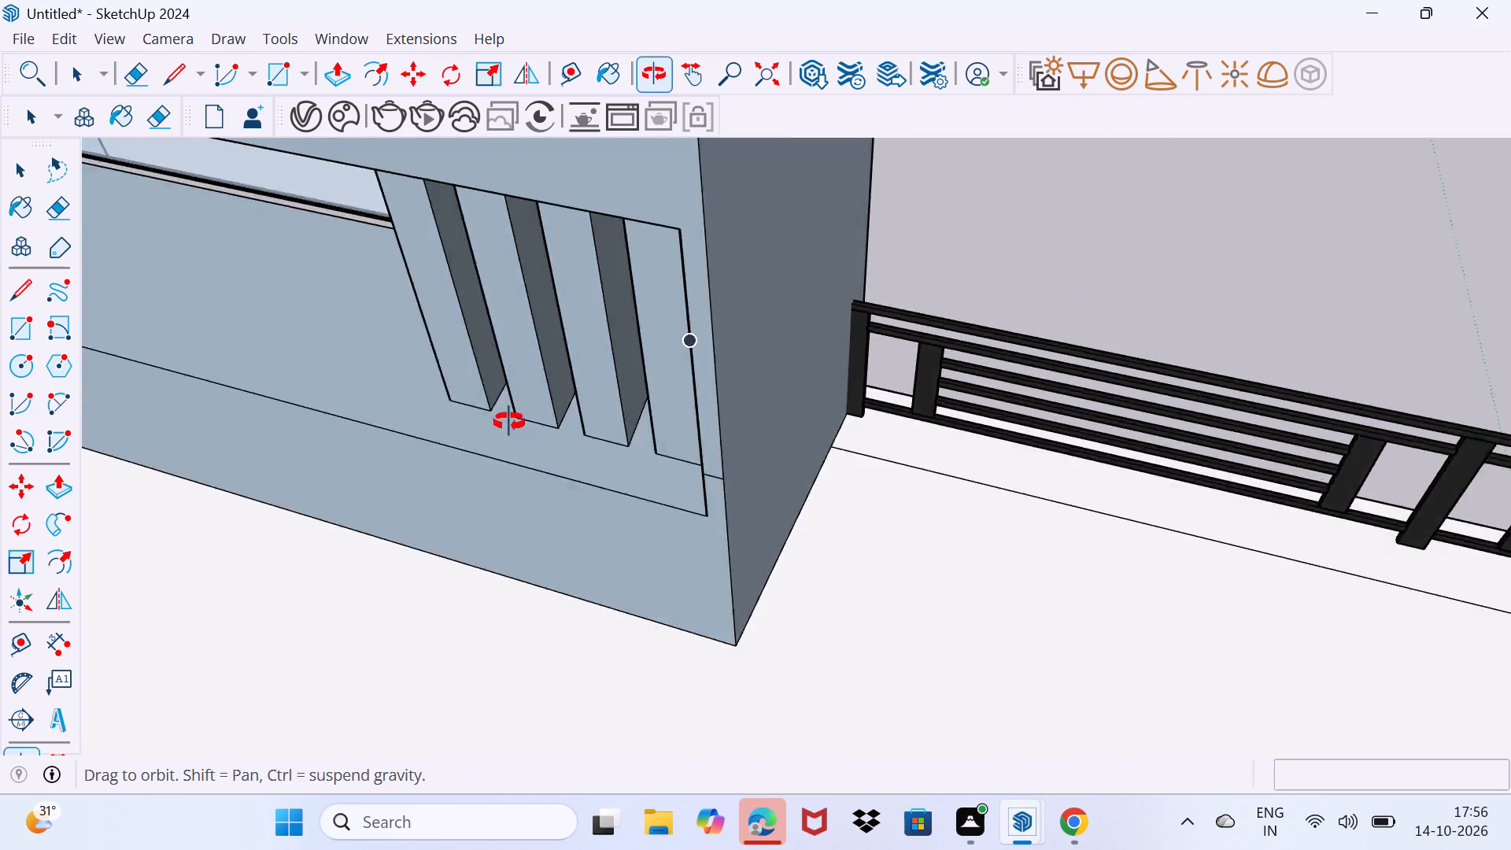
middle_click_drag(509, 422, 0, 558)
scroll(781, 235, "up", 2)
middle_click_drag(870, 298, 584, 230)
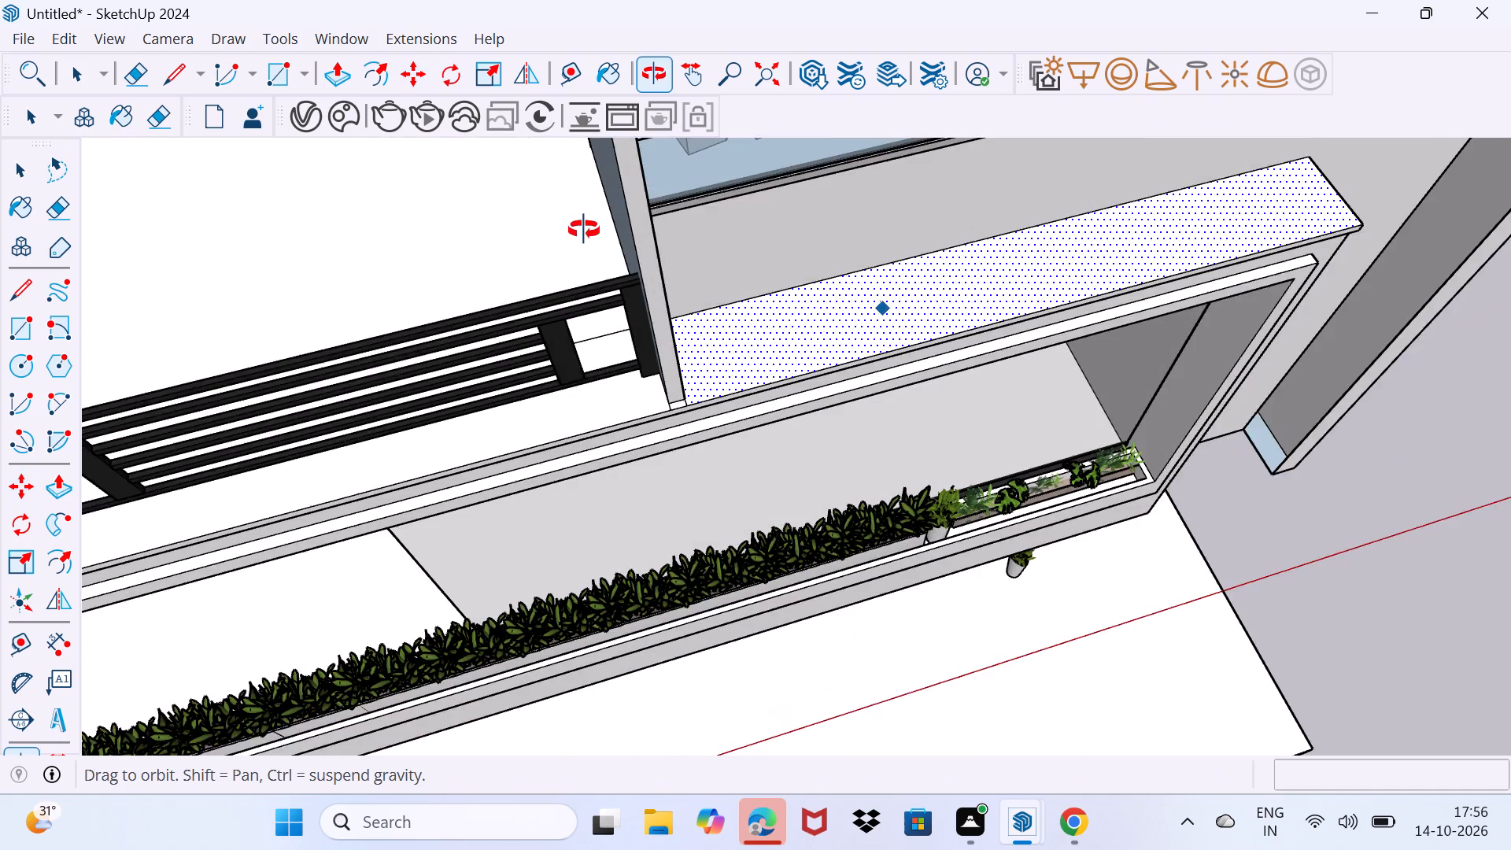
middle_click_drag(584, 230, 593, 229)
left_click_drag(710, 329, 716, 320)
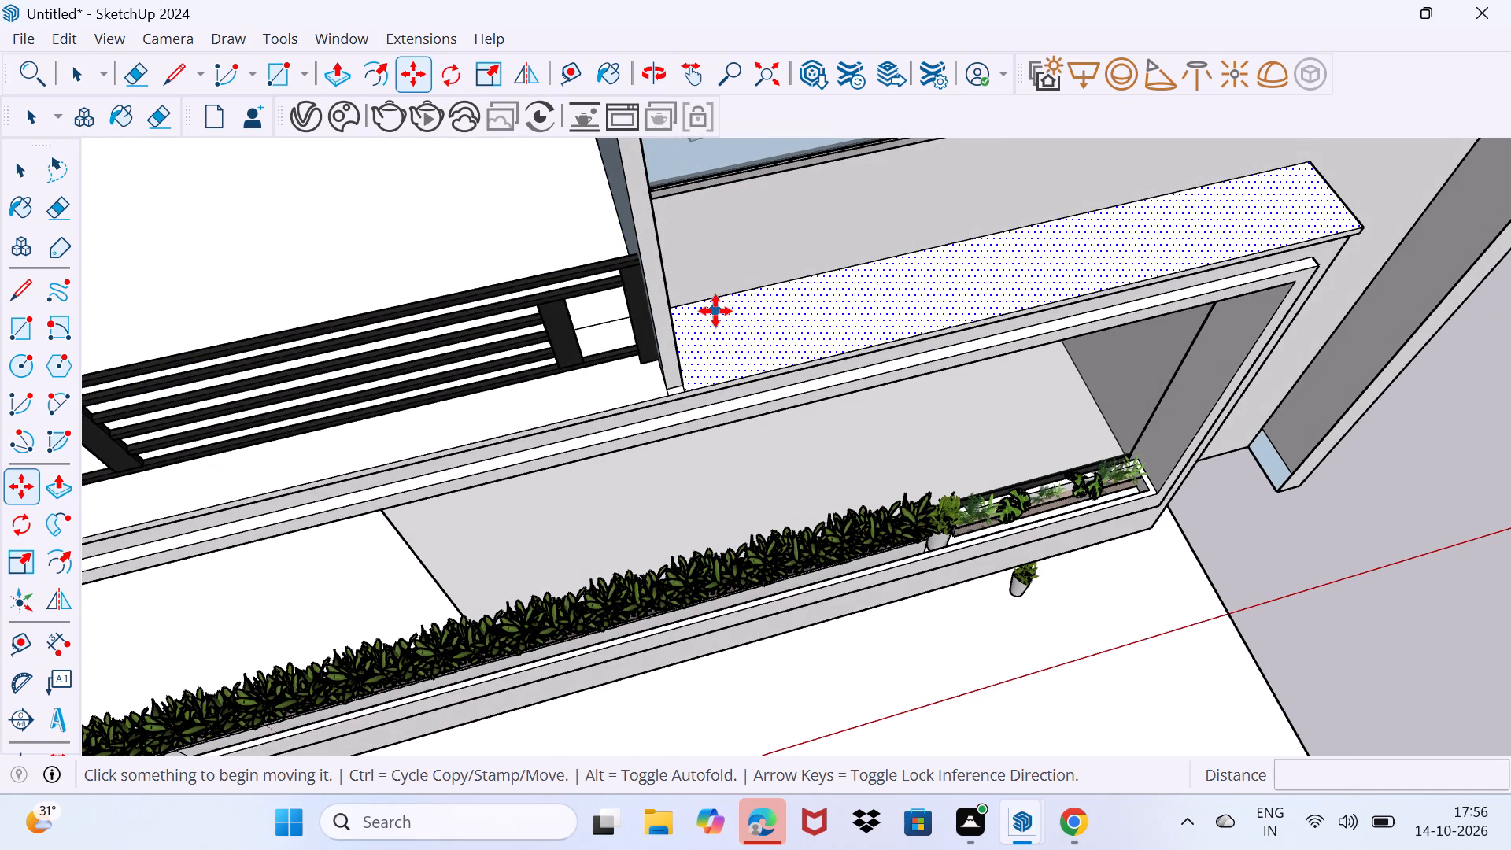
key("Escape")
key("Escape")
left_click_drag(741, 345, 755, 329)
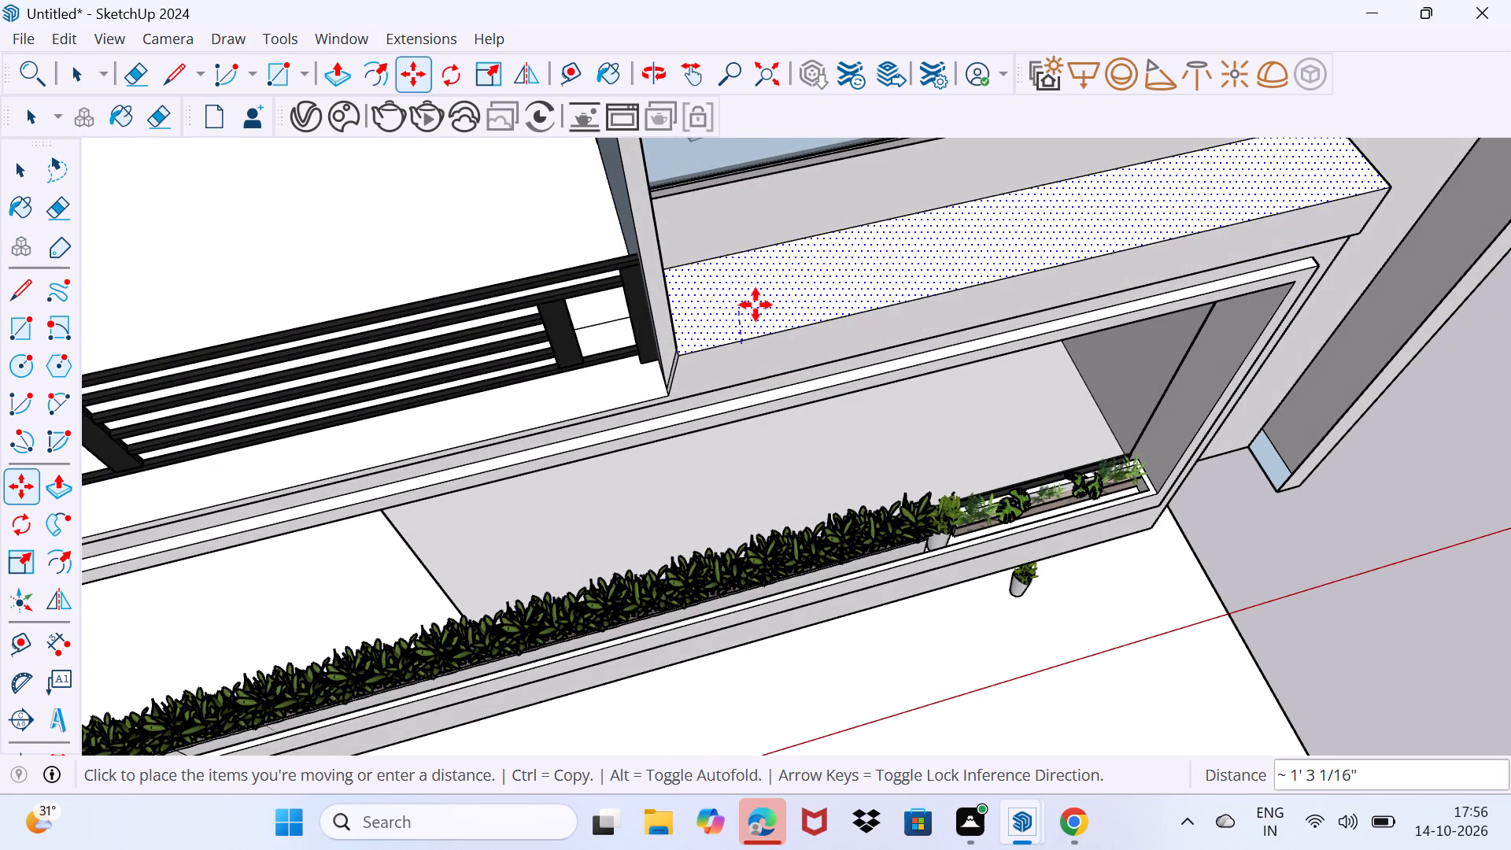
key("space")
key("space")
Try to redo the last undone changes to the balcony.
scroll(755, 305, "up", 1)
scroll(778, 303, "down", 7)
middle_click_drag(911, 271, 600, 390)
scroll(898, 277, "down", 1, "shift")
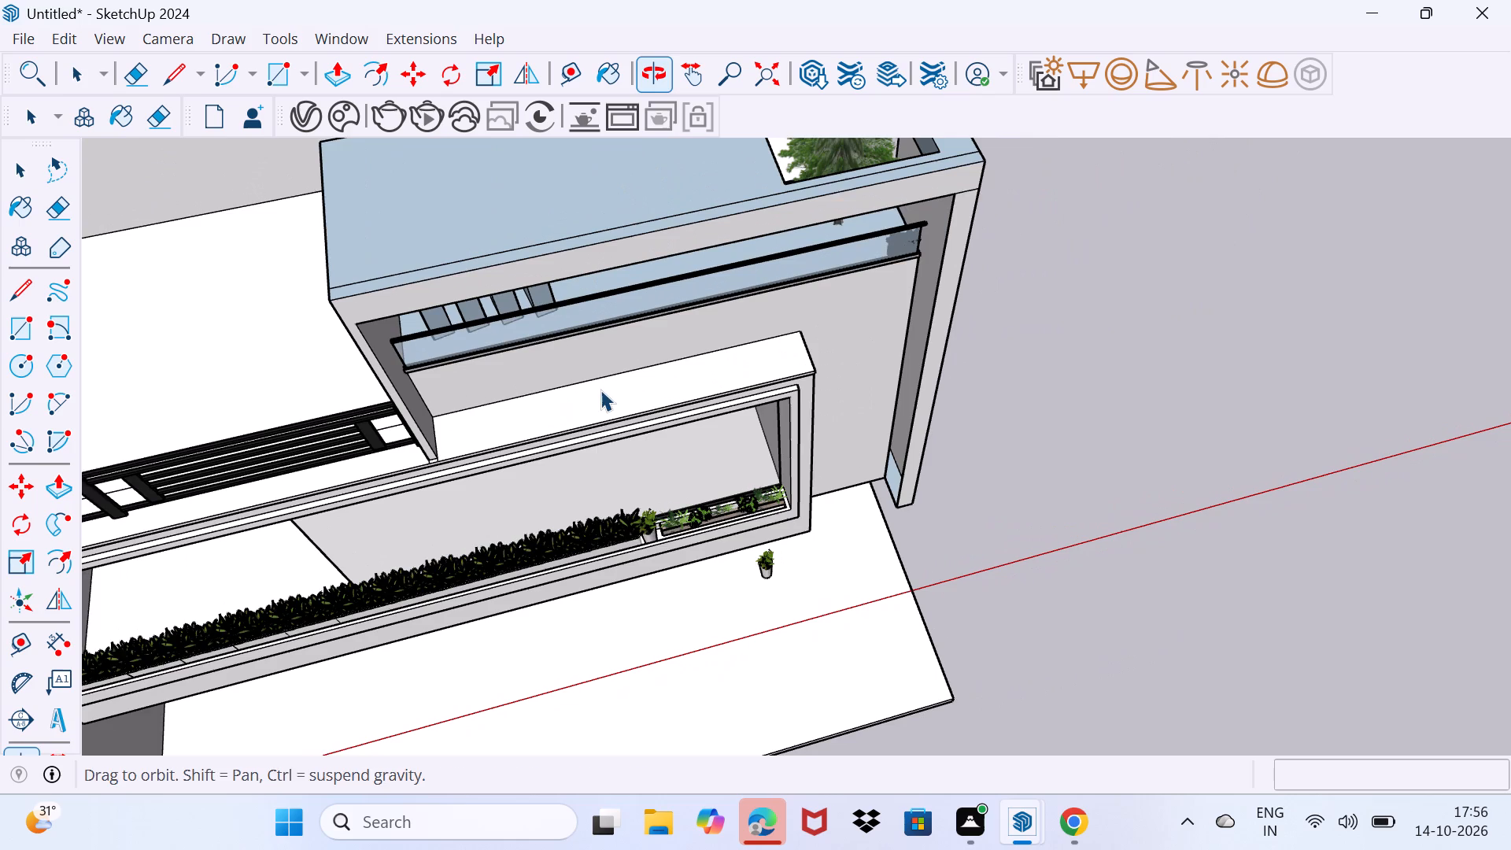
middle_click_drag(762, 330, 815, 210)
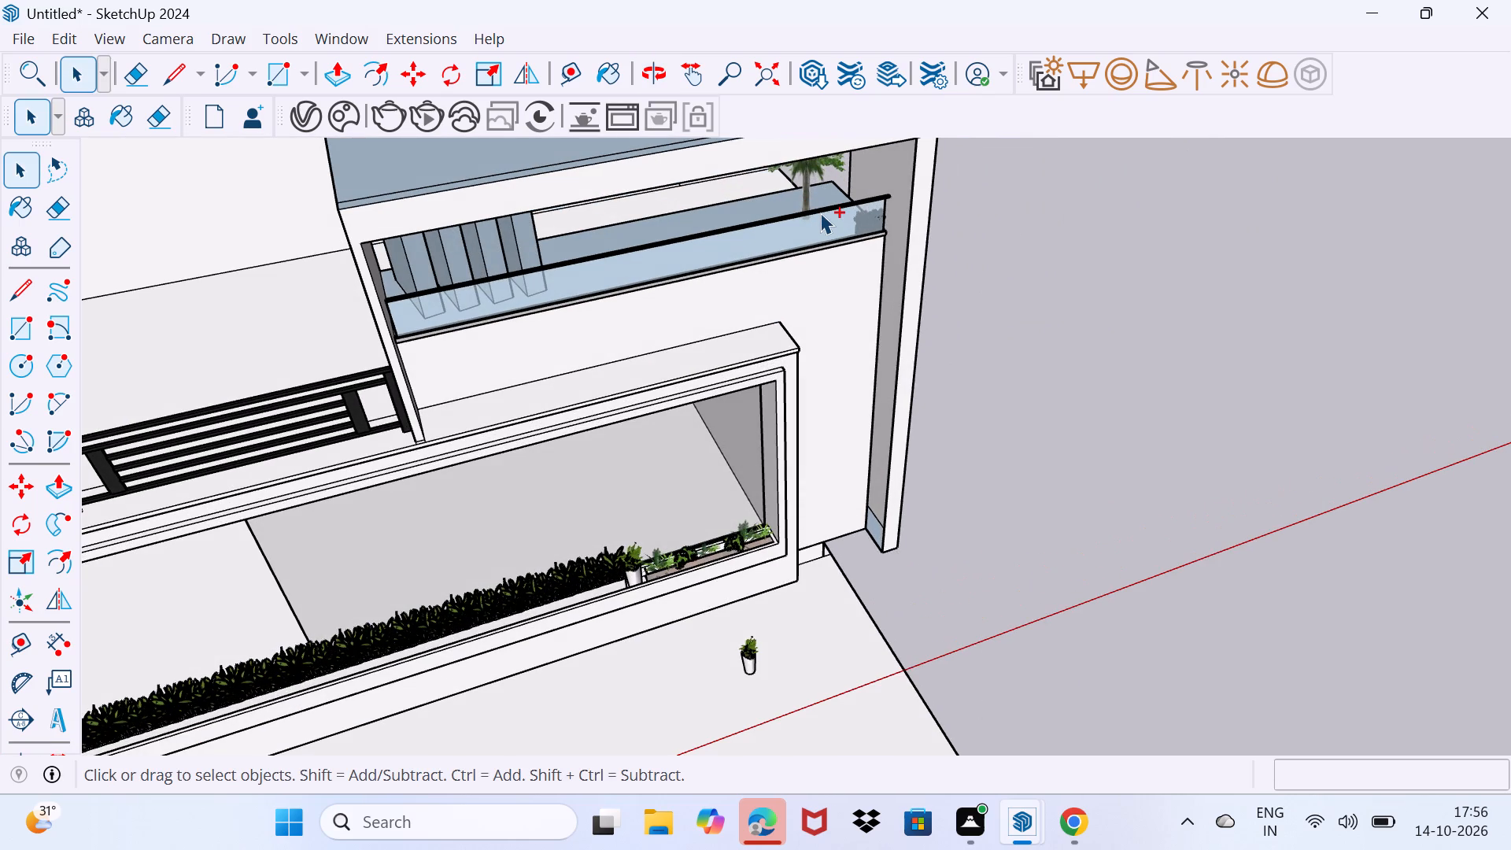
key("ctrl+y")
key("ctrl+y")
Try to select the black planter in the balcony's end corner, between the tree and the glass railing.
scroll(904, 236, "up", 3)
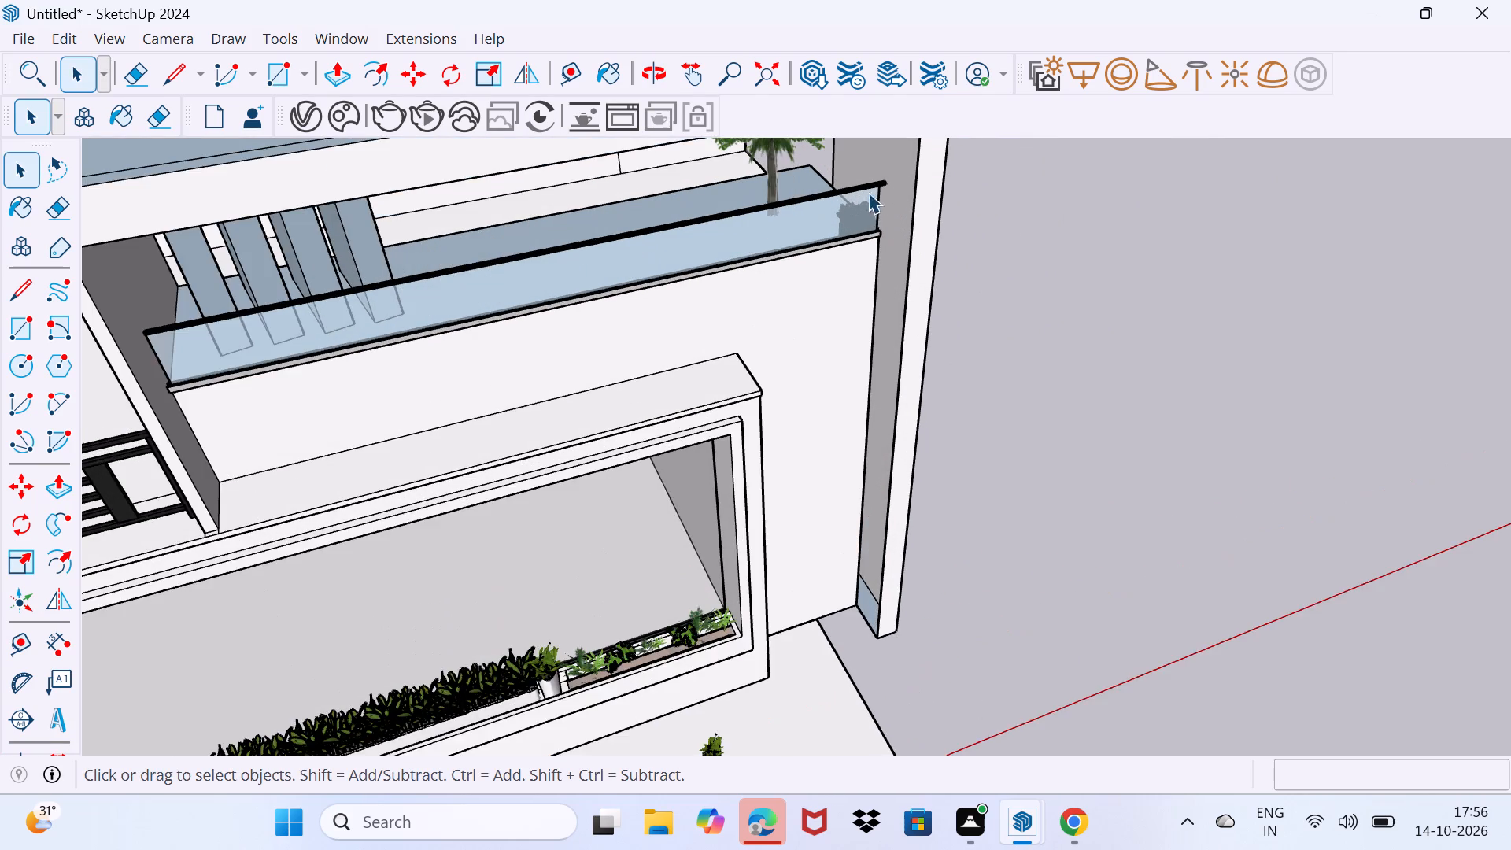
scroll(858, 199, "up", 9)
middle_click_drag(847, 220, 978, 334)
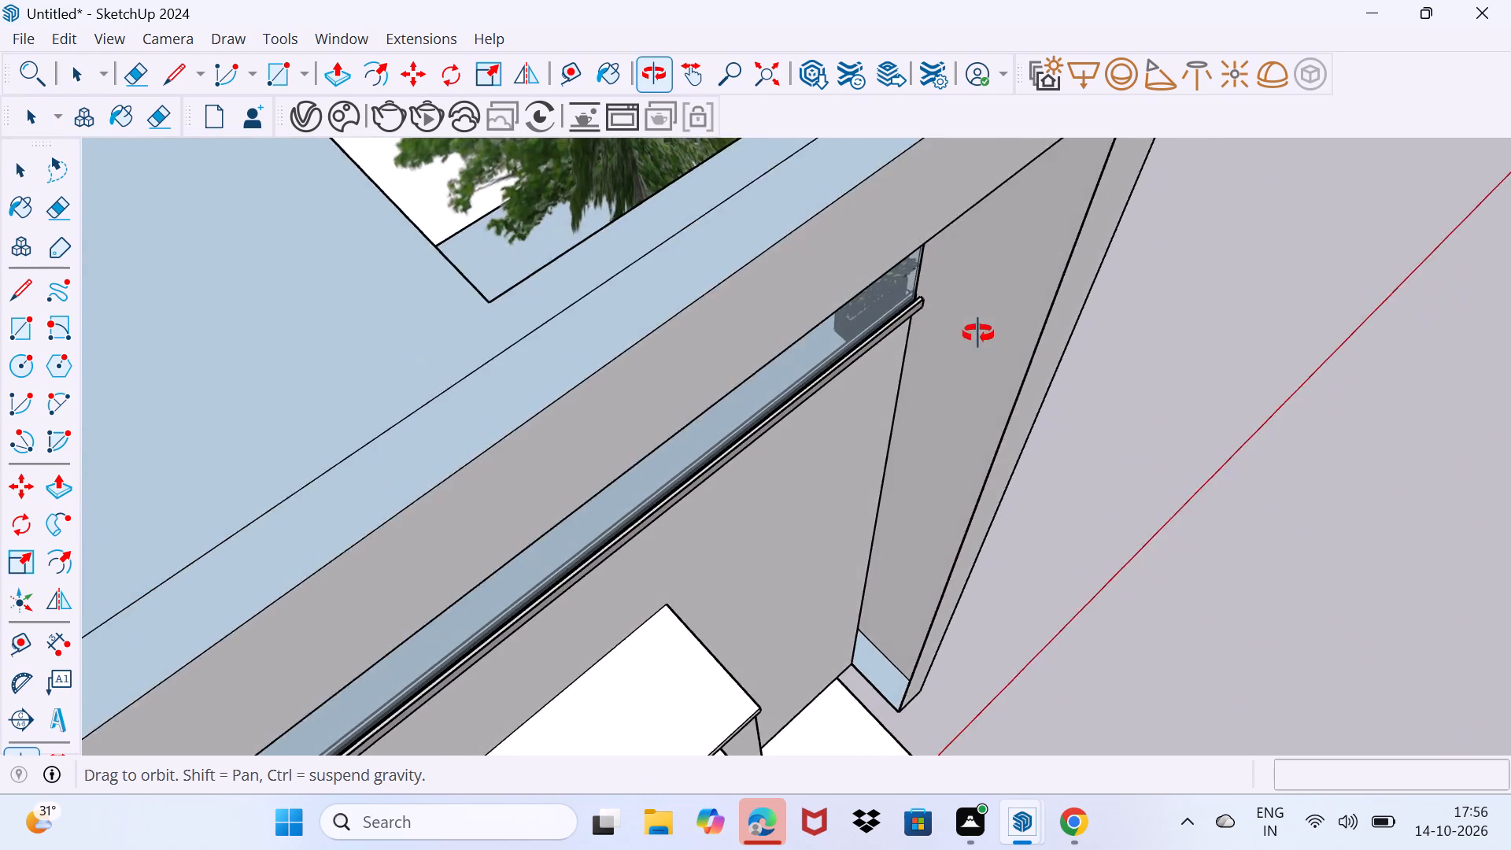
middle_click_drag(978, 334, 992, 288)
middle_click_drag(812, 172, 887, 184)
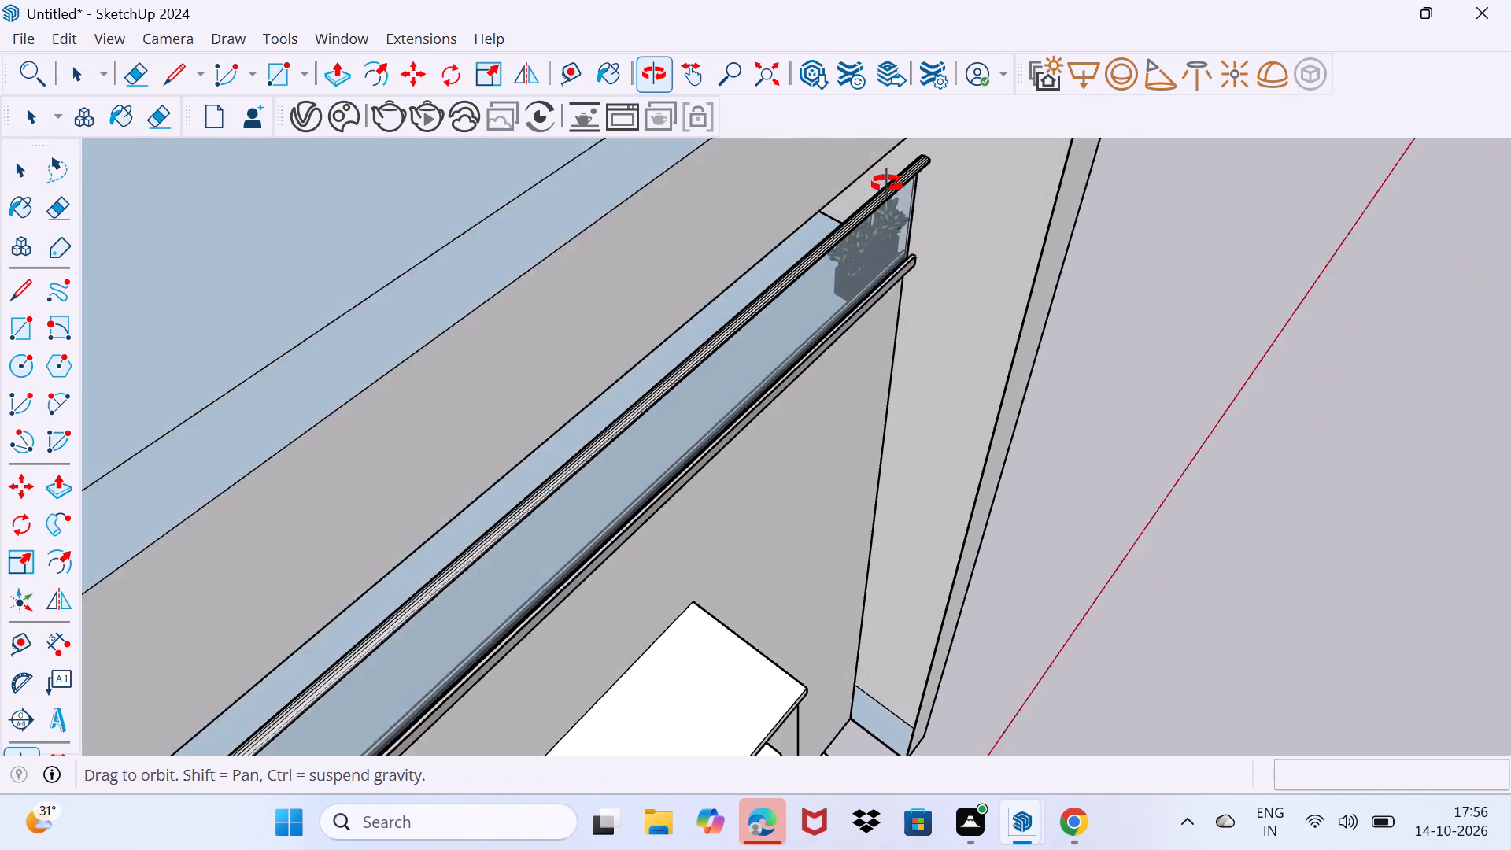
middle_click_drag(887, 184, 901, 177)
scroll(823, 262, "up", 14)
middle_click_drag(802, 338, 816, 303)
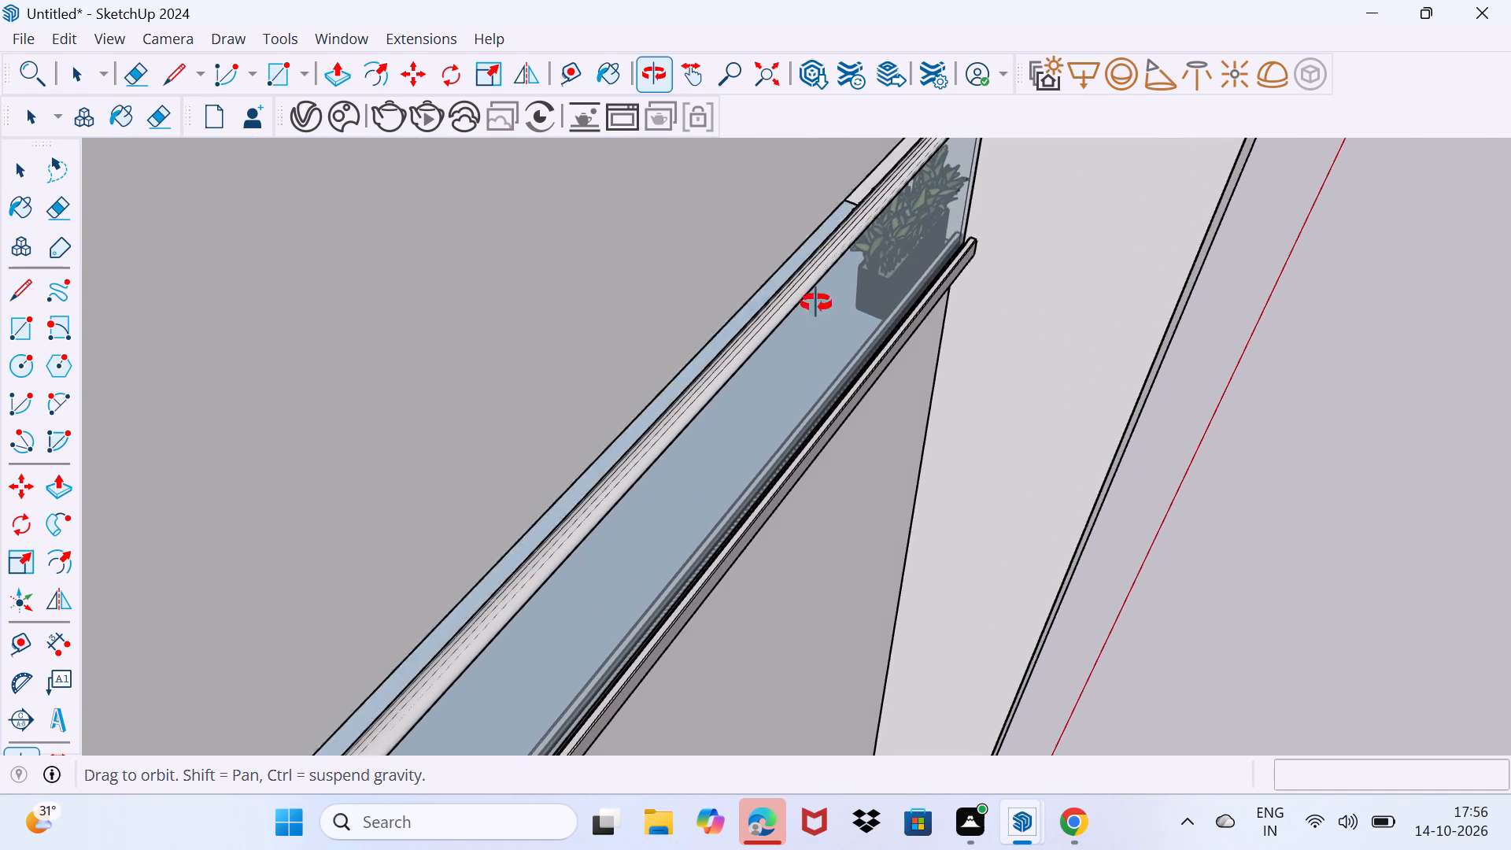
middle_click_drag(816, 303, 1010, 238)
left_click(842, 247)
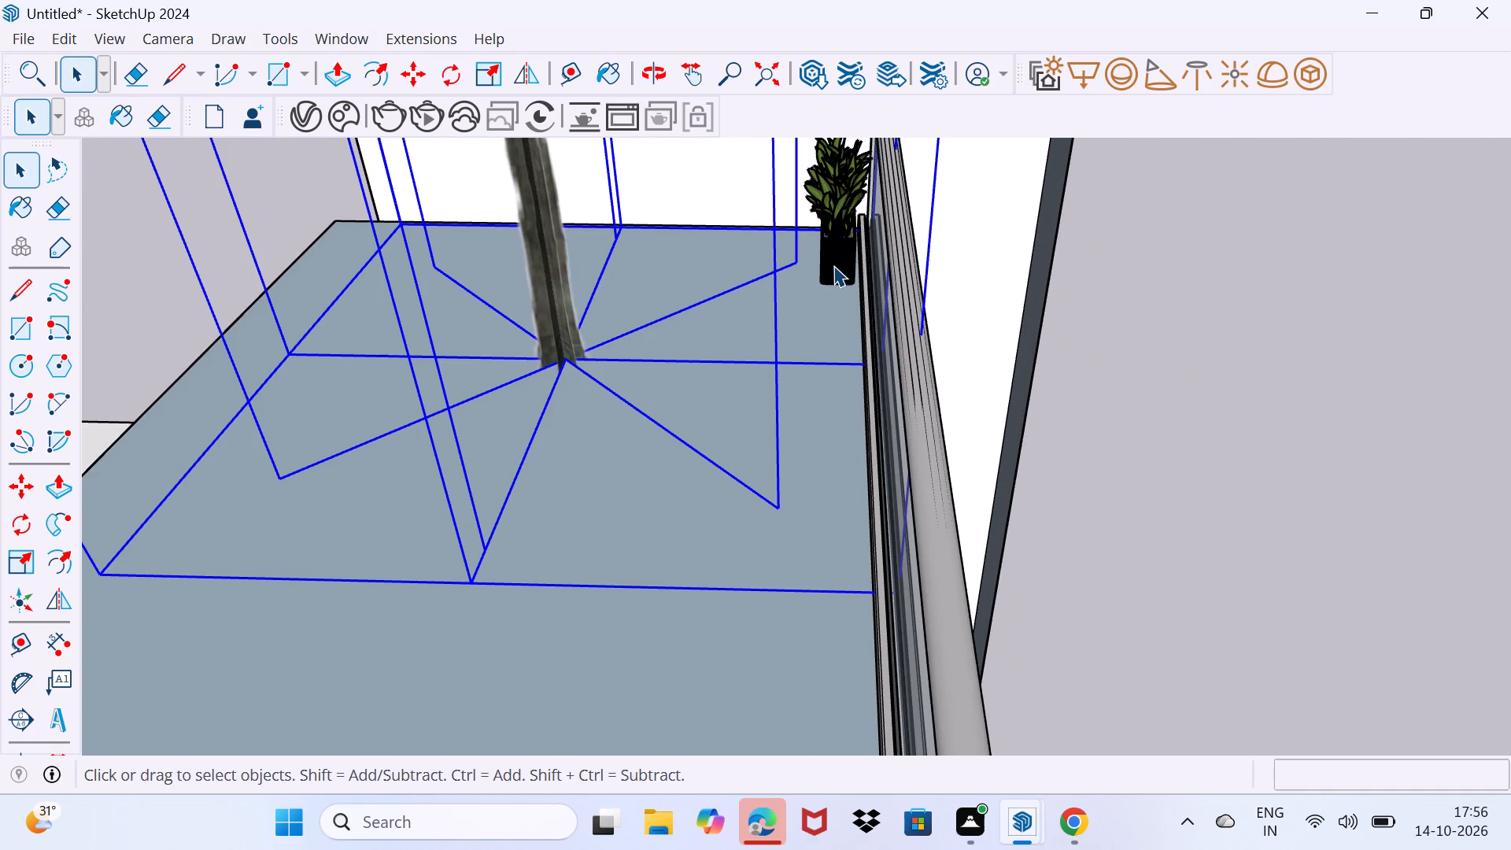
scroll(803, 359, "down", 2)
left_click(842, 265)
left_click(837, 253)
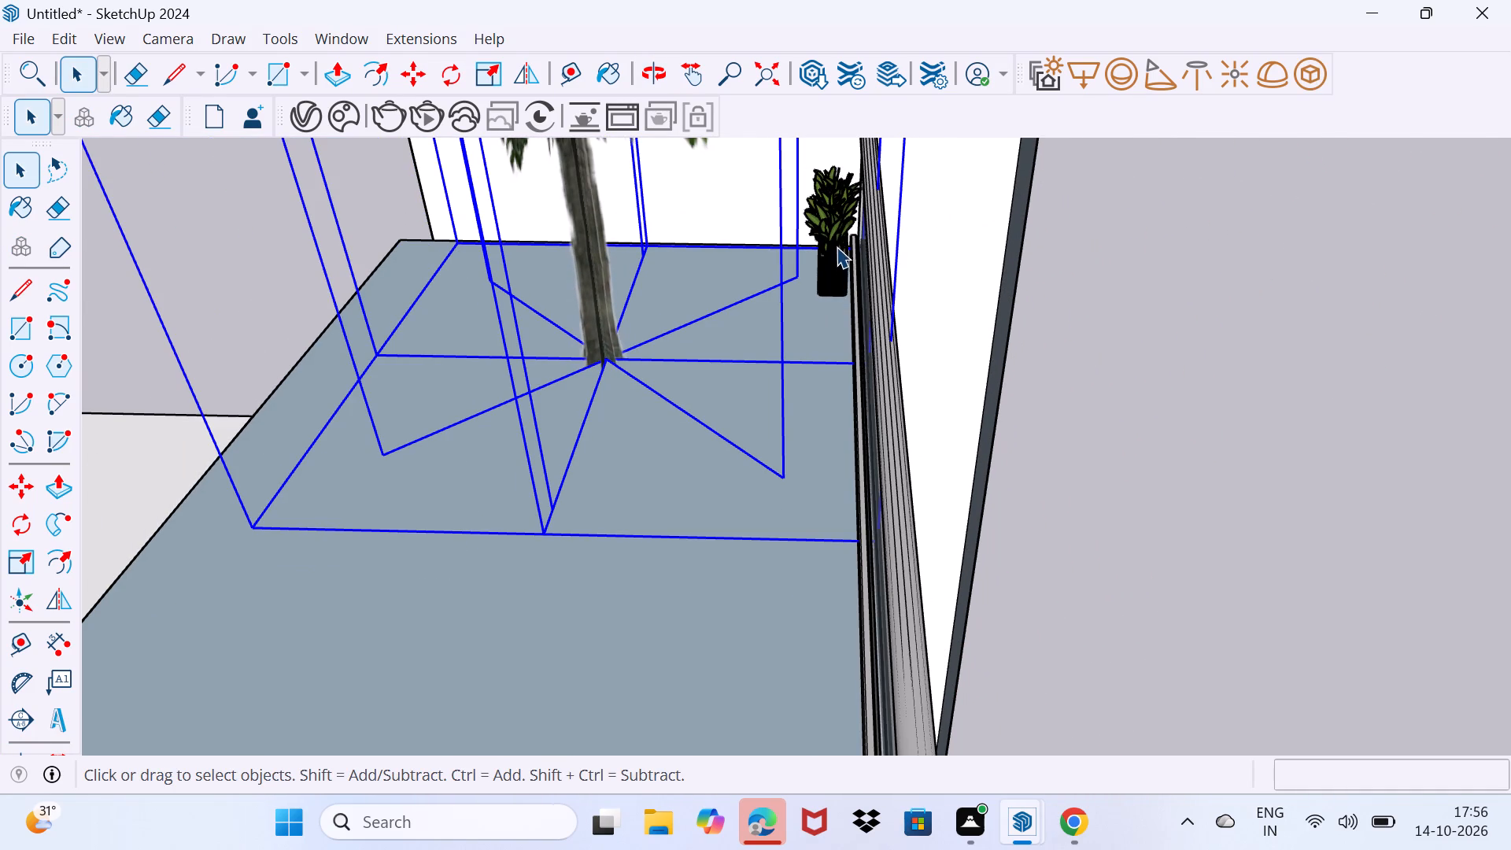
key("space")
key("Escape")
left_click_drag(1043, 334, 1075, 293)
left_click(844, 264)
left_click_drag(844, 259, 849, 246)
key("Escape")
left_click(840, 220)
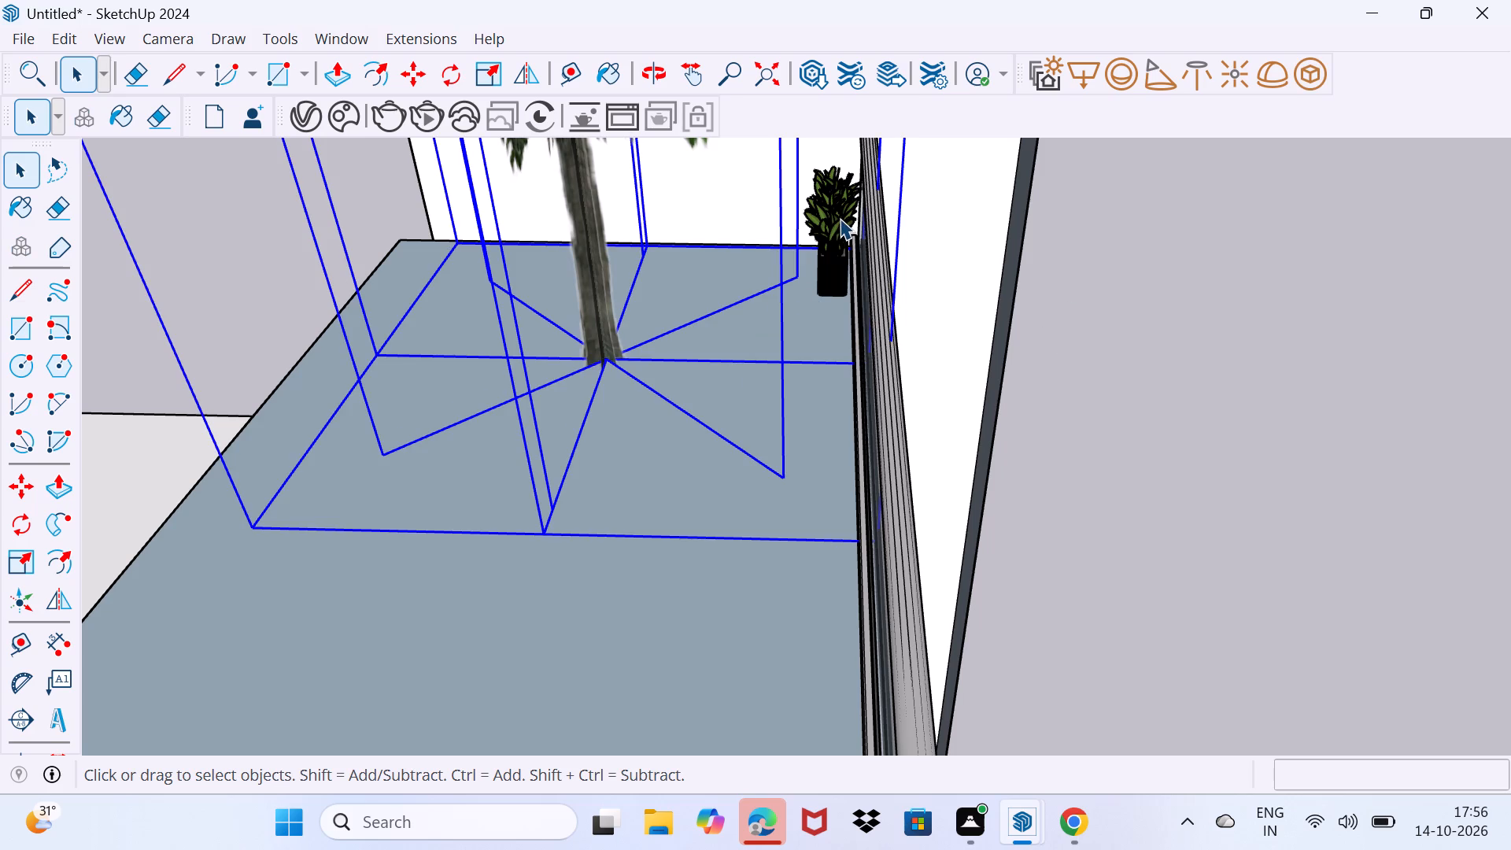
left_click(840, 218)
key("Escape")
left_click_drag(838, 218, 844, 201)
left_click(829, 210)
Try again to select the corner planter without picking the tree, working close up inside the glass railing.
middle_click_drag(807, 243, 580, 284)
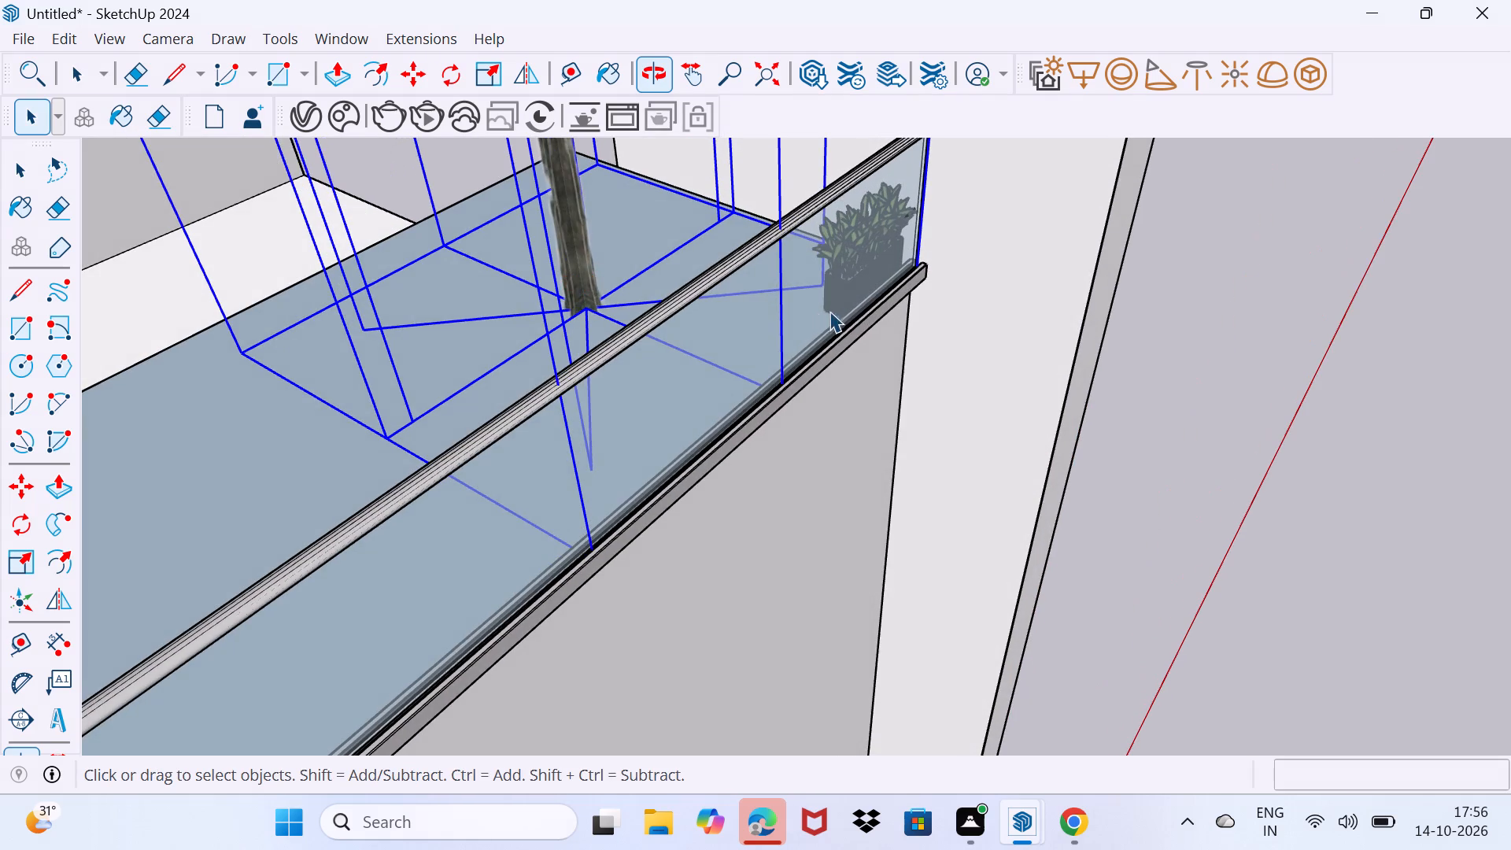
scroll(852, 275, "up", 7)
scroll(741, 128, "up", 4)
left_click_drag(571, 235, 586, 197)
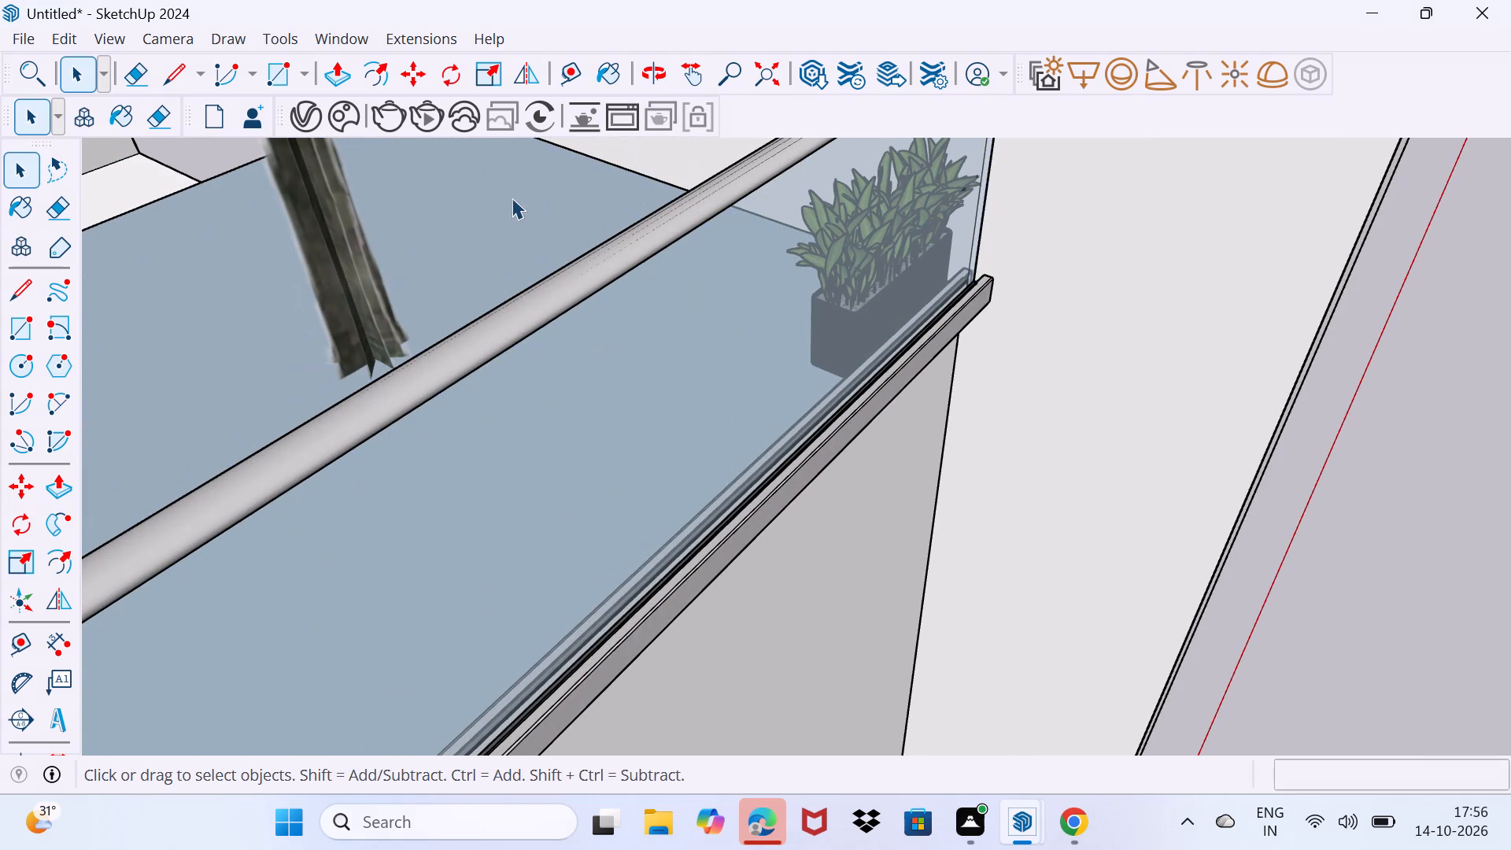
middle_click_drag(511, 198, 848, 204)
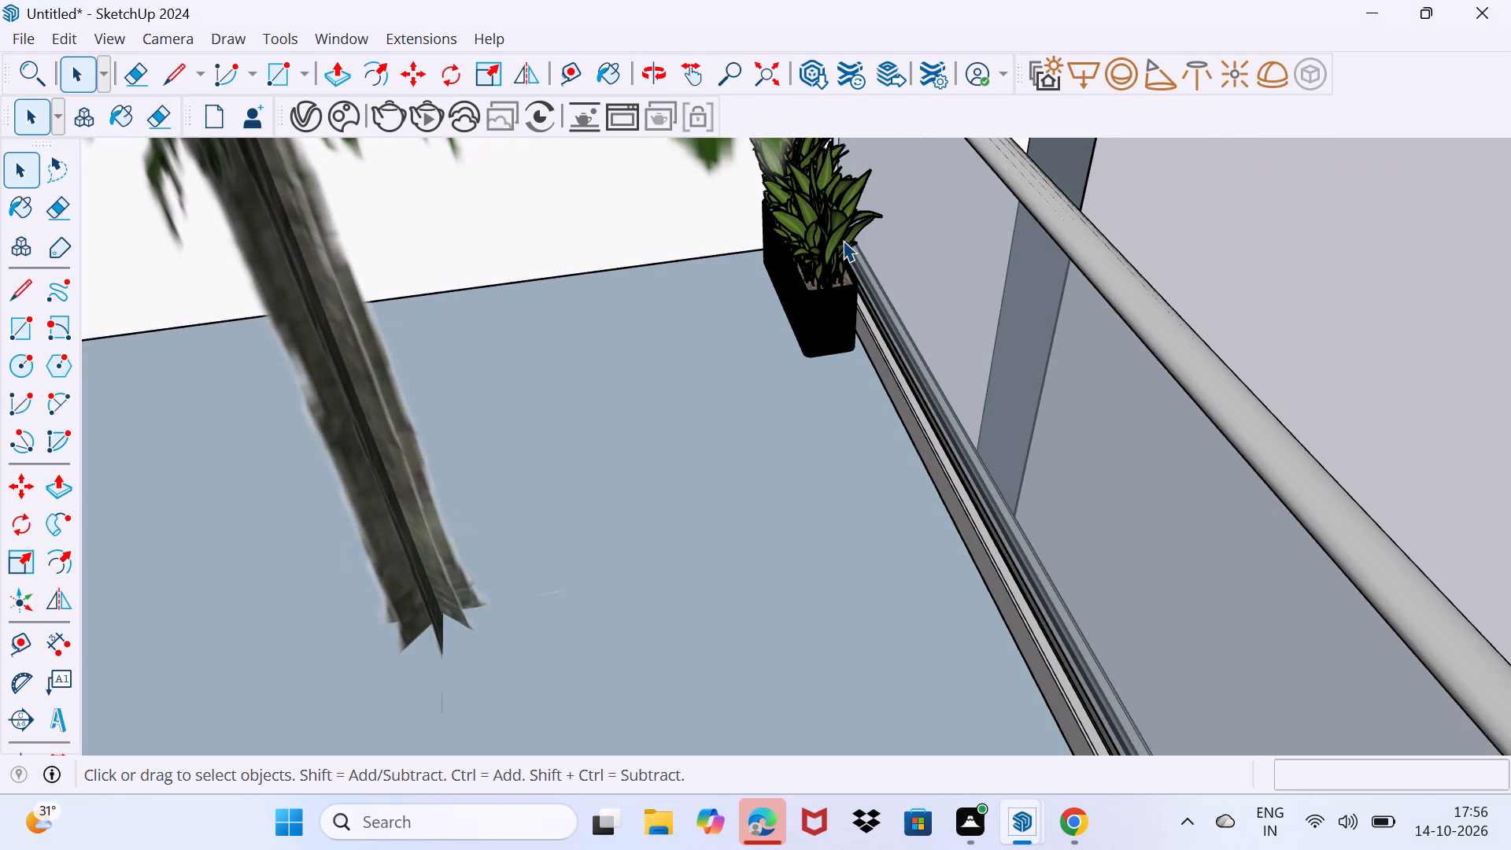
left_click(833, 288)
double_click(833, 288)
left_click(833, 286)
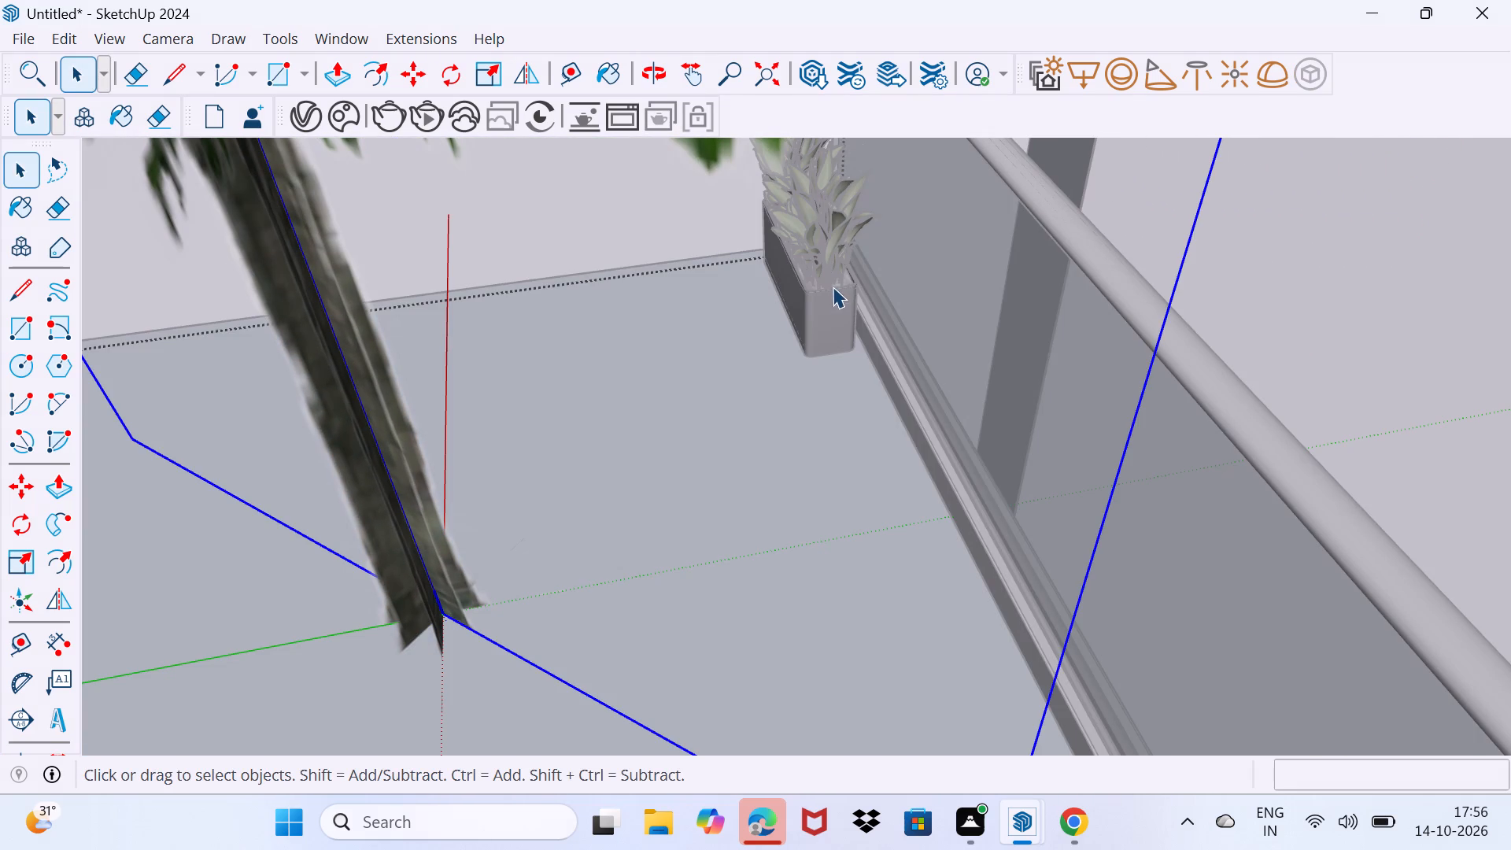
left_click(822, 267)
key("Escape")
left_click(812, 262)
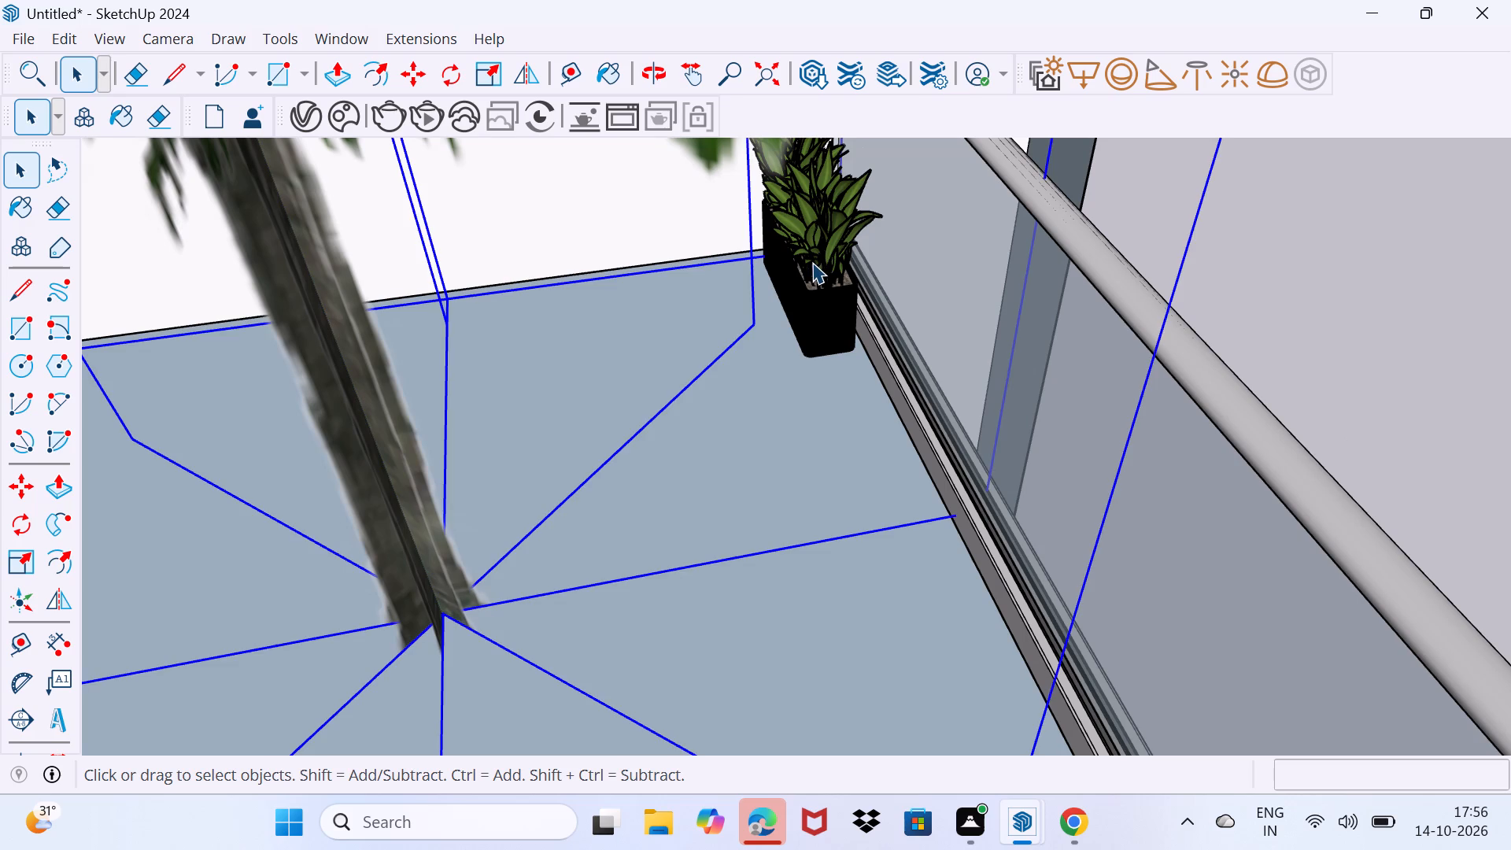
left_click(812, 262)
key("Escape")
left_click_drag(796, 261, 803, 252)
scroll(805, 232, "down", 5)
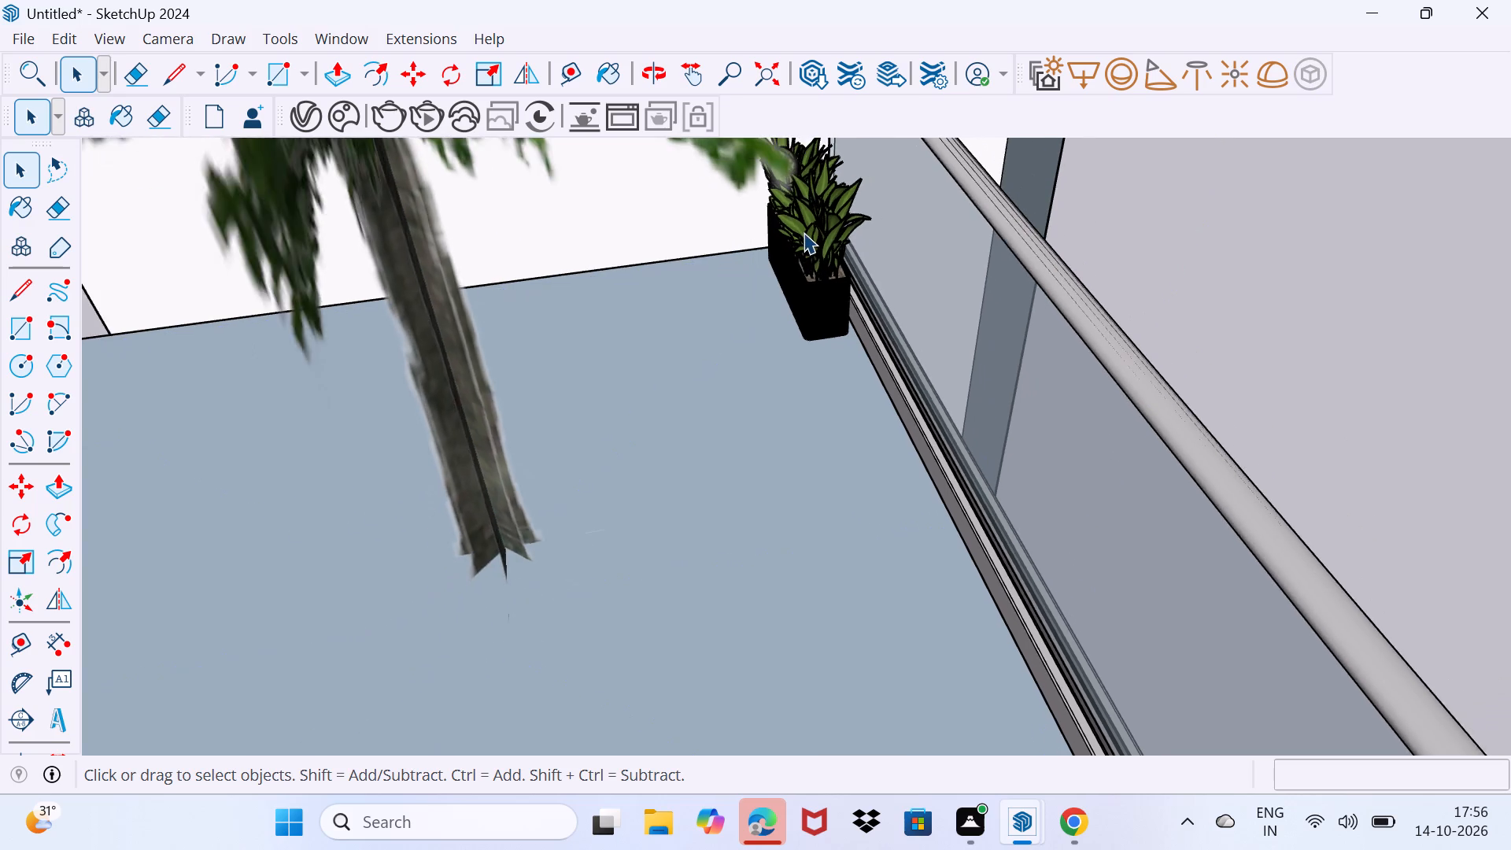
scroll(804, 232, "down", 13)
Copy the black planter from the balcony's corner along the glass railing to behind the vertical fins, about 16' 10" away.
left_click(762, 78)
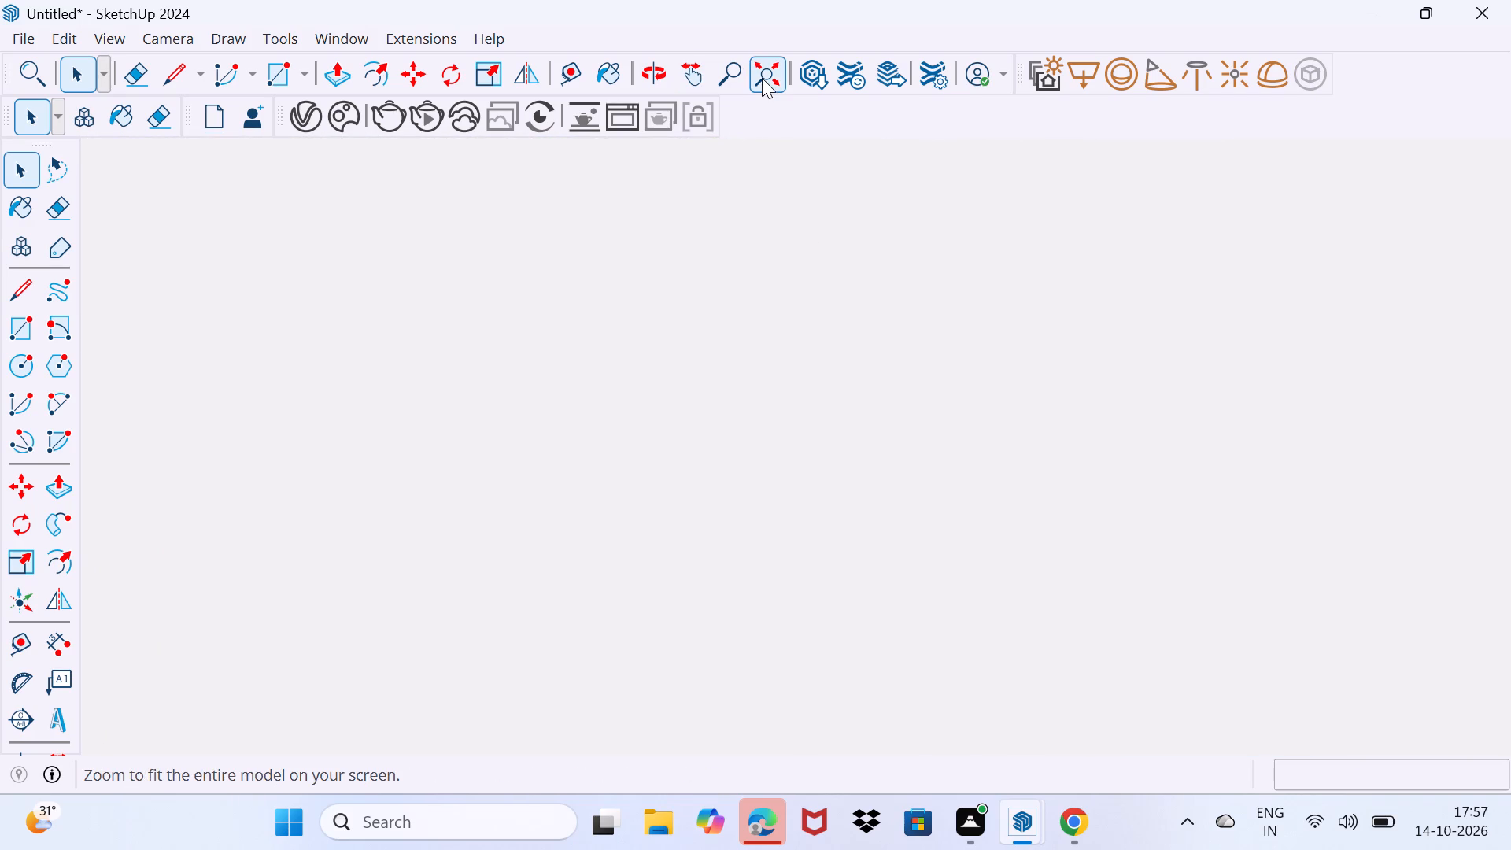
middle_click_drag(906, 326, 294, 176)
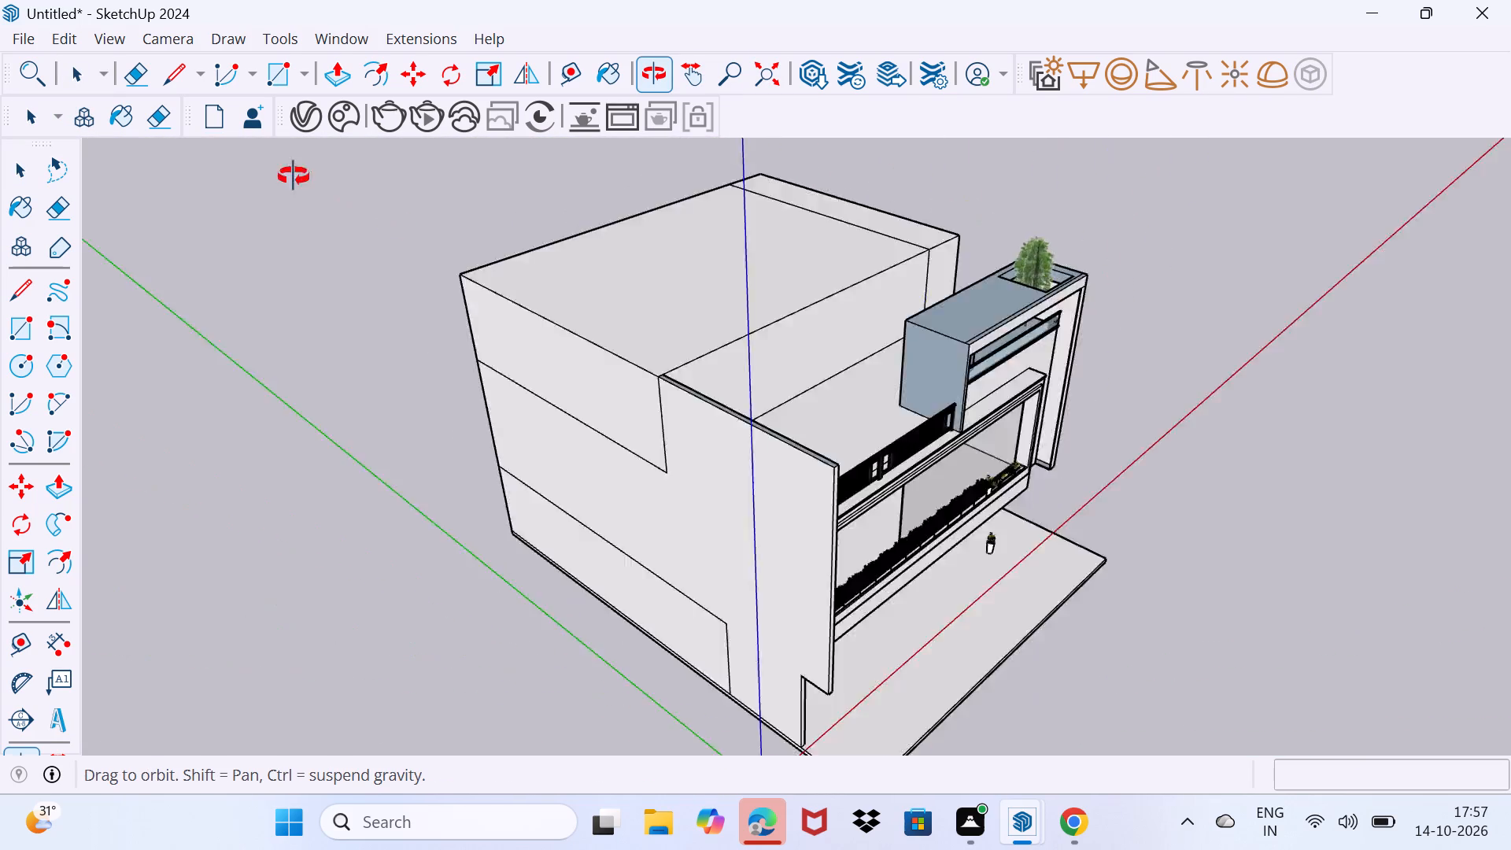
middle_click_drag(294, 176, 77, 161)
scroll(732, 569, "up", 6)
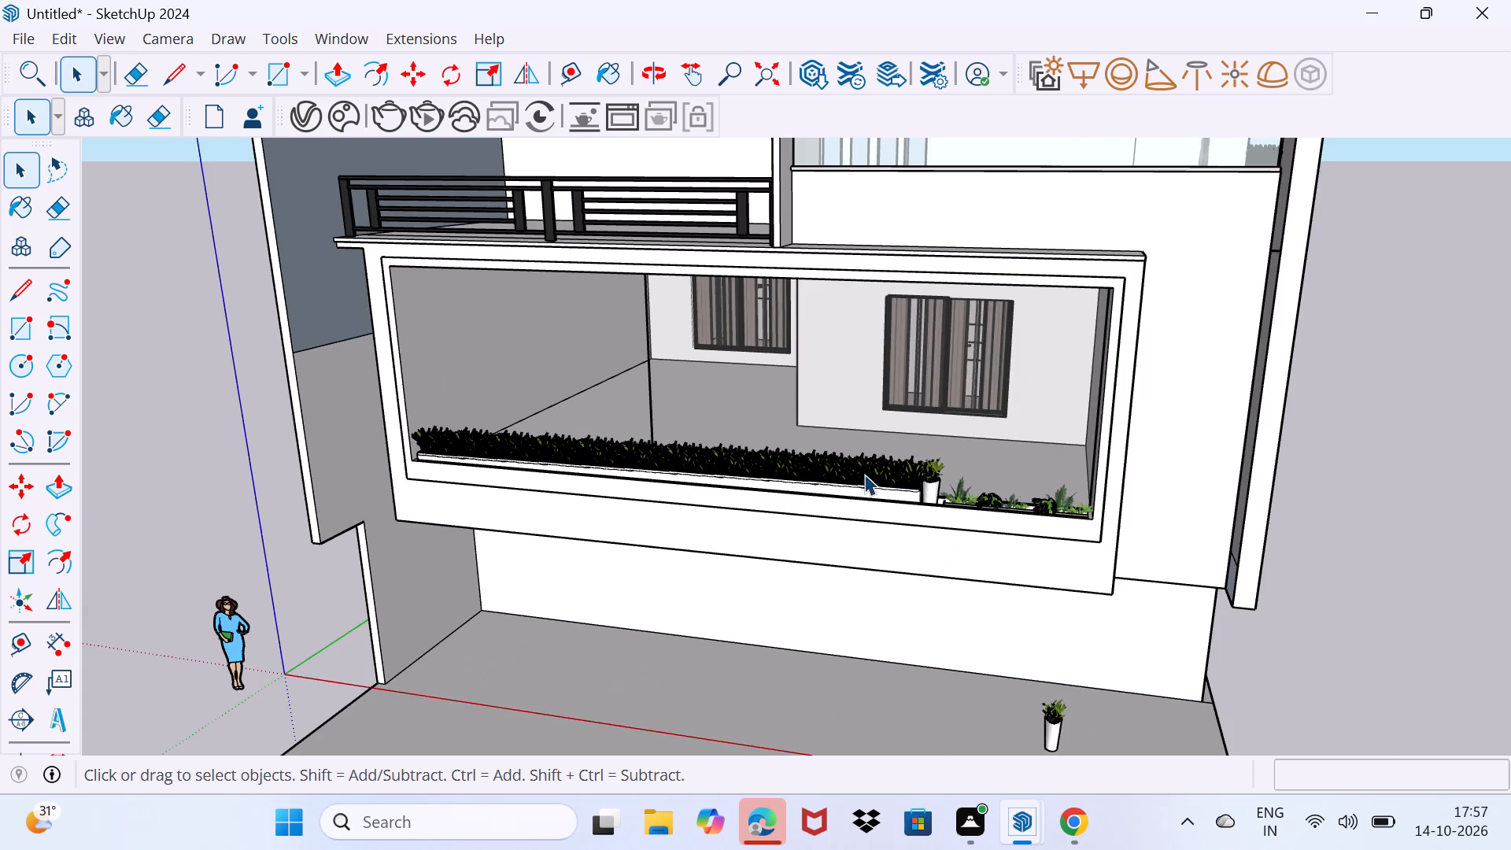
middle_click_drag(865, 474, 156, 629)
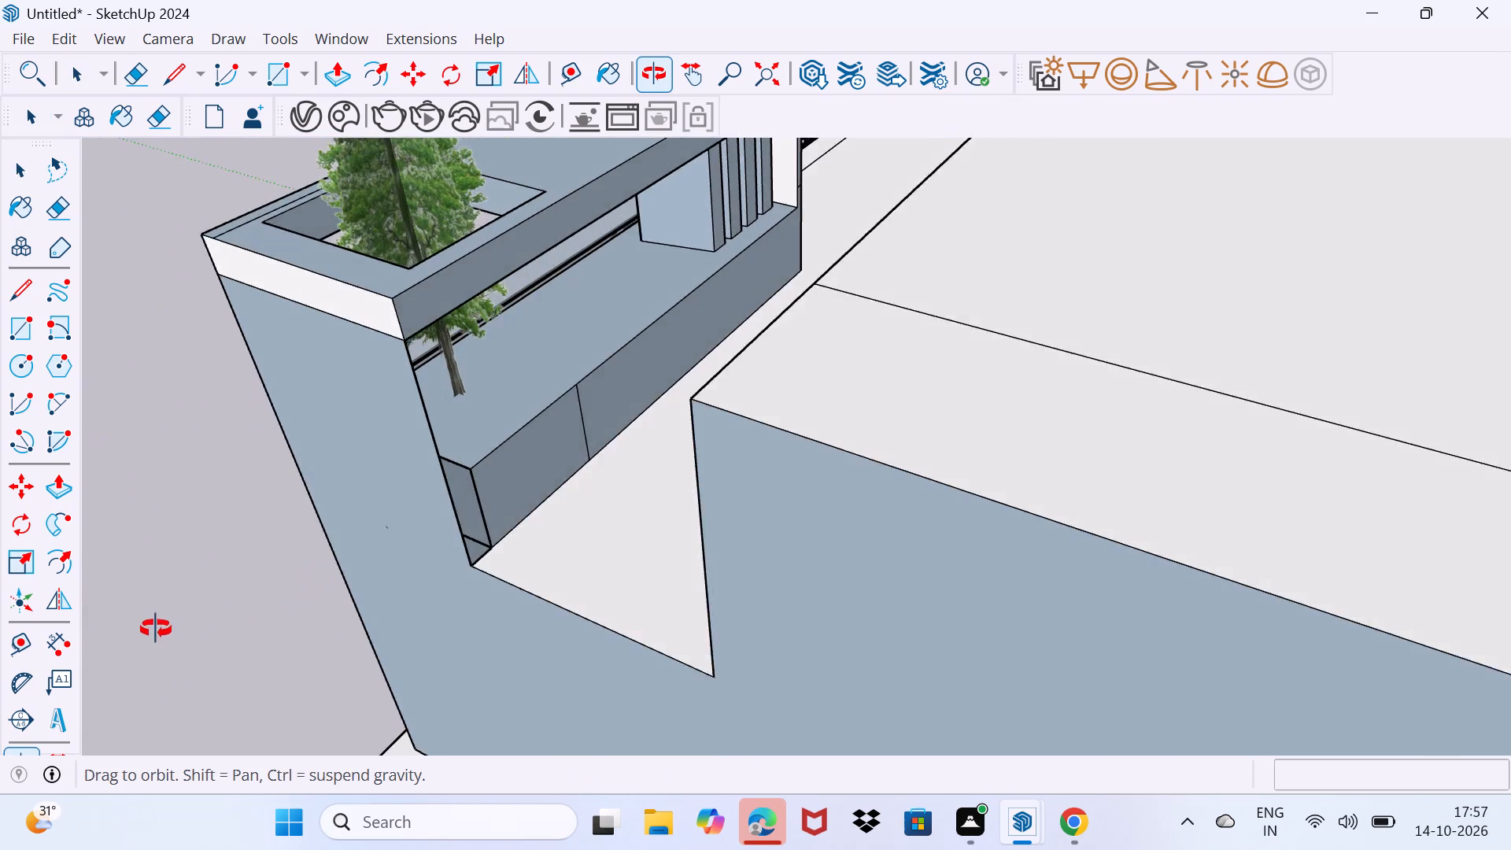
middle_click_drag(156, 629, 168, 597)
scroll(447, 403, "up", 12)
middle_click_drag(451, 311, 373, 385)
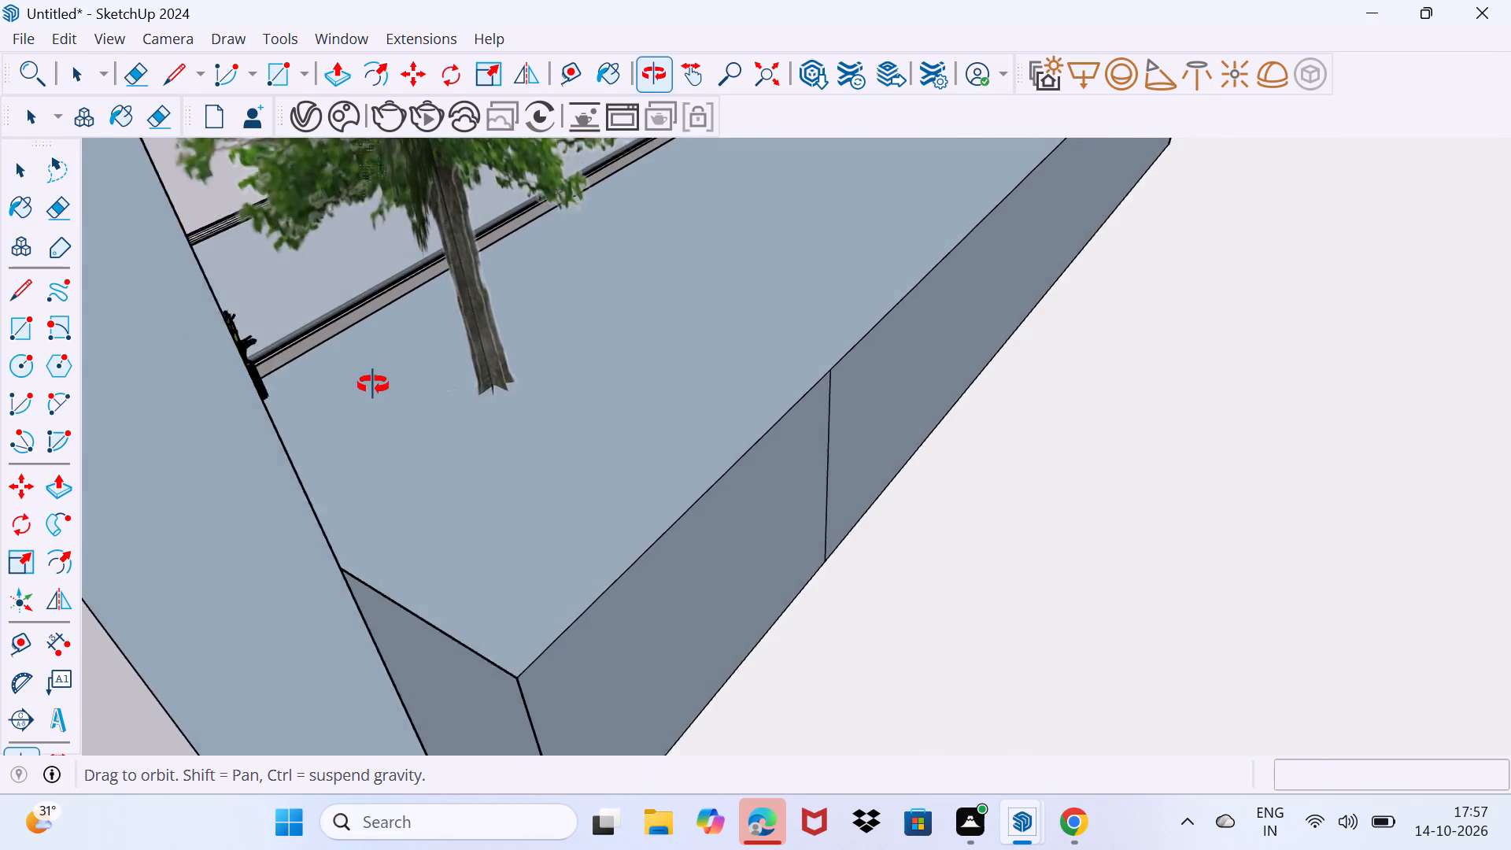
middle_click_drag(373, 385, 335, 375)
left_click(186, 375)
scroll(251, 369, "up", 2)
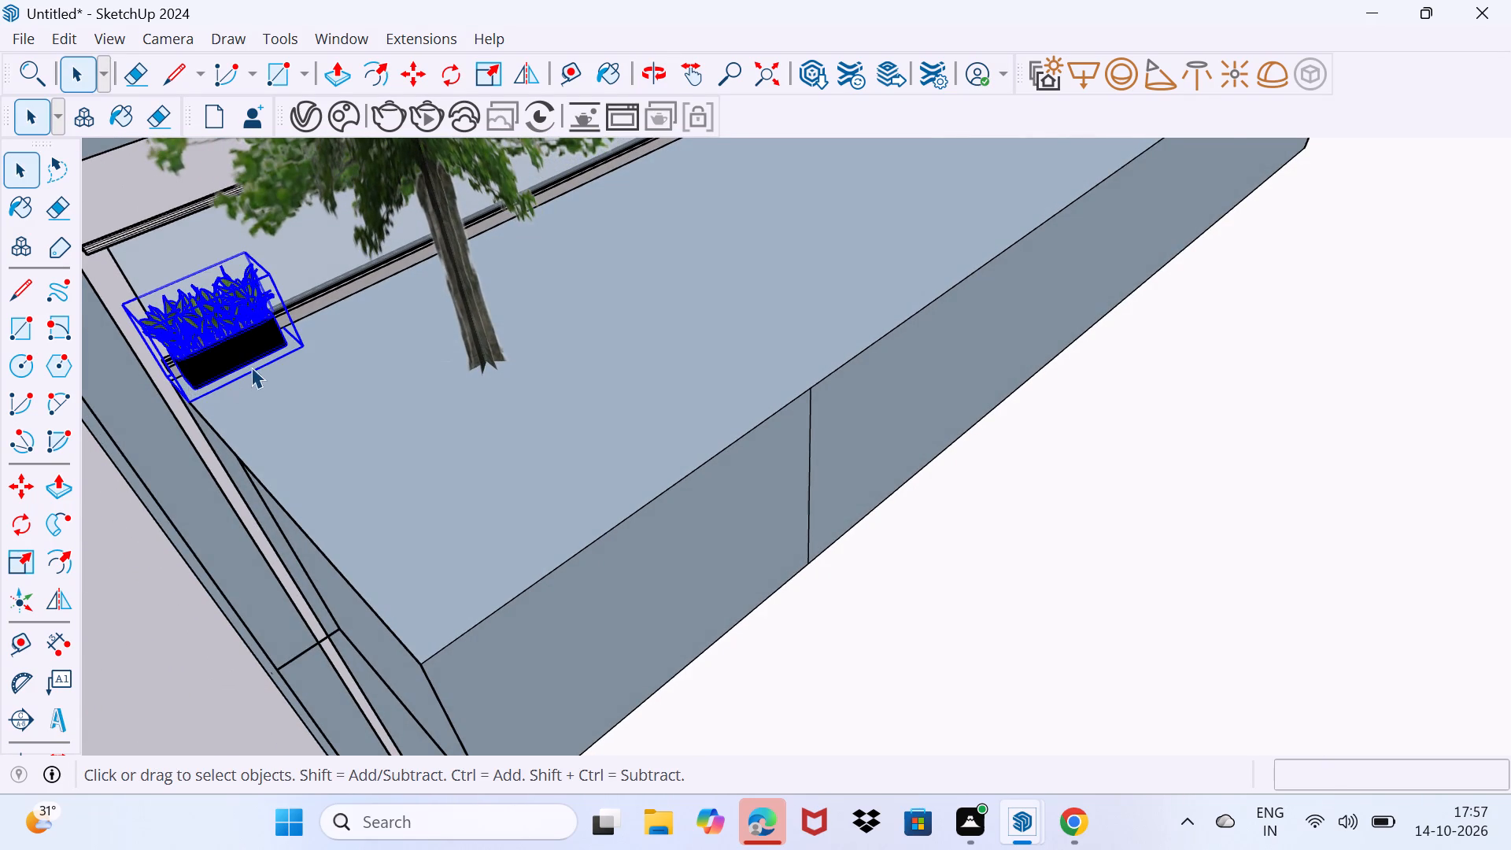
key("m")
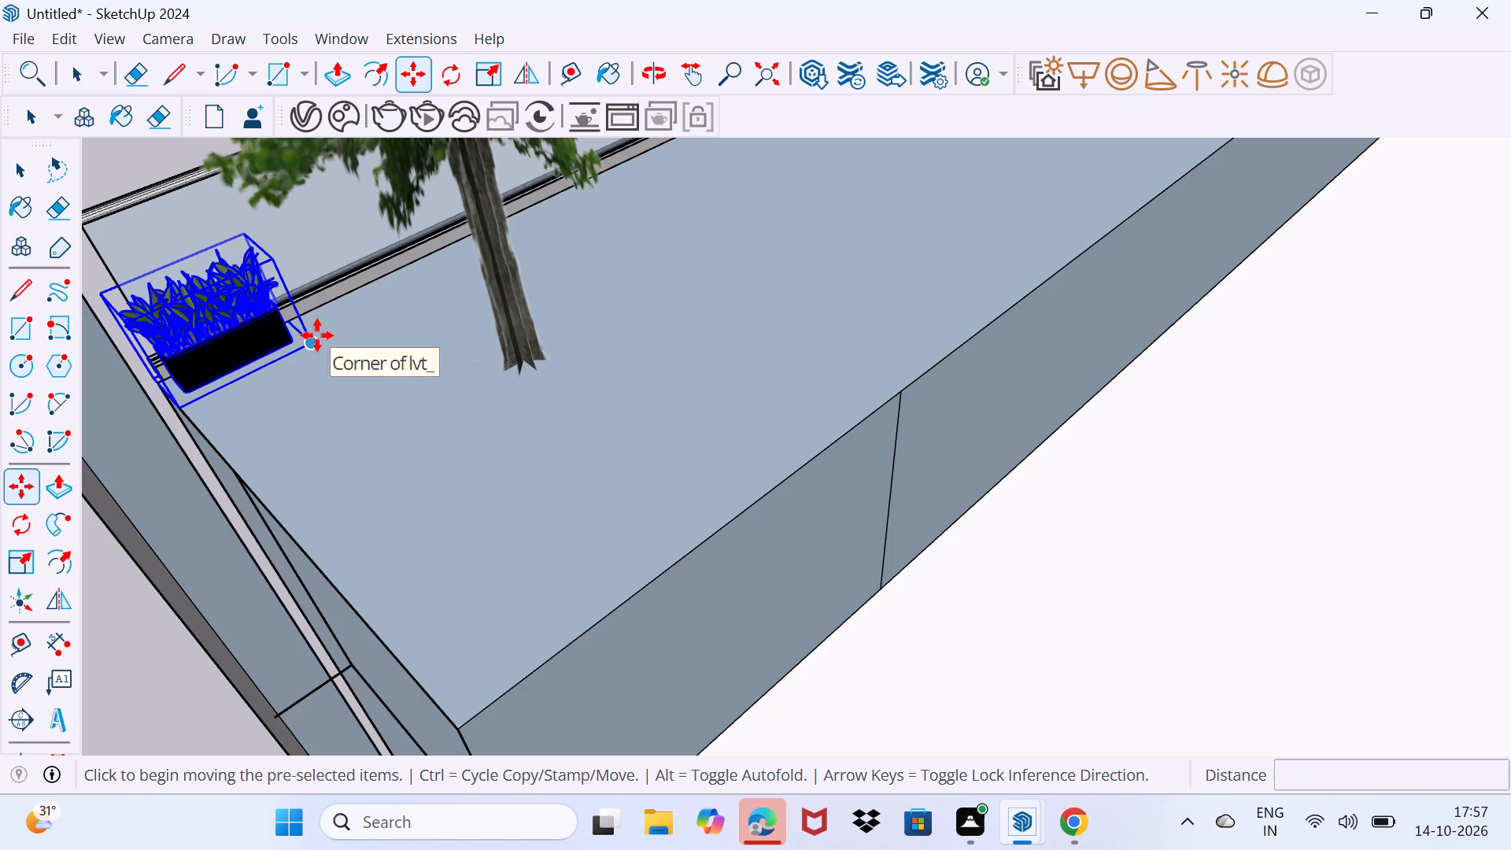
left_click(317, 335)
scroll(546, 224, "down", 1)
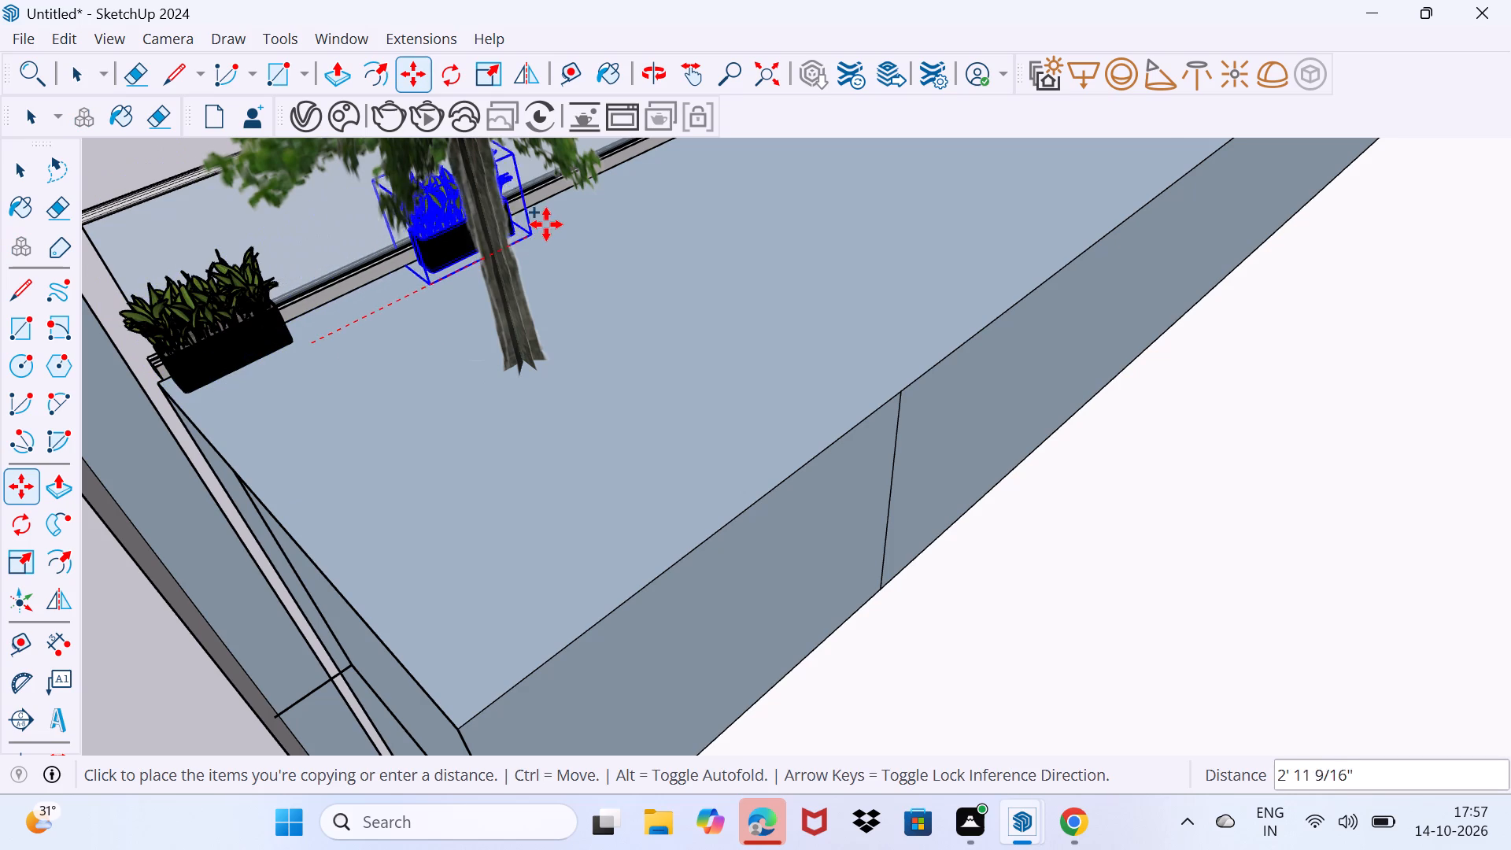
scroll(546, 224, "down", 1)
middle_click_drag(552, 223, 264, 438)
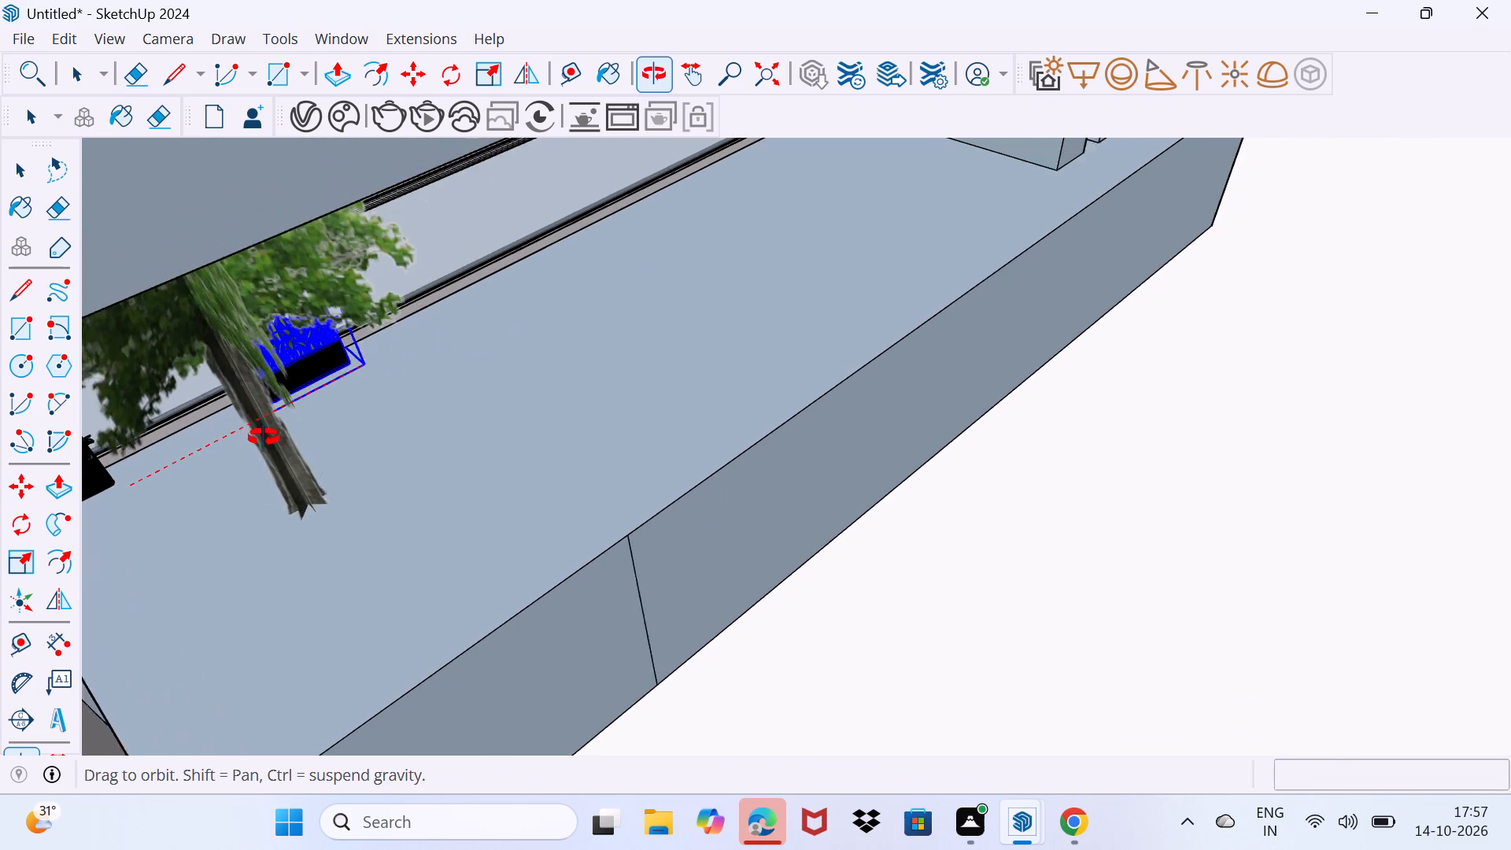
middle_click_drag(264, 438, 264, 435)
middle_click_drag(520, 285, 365, 377)
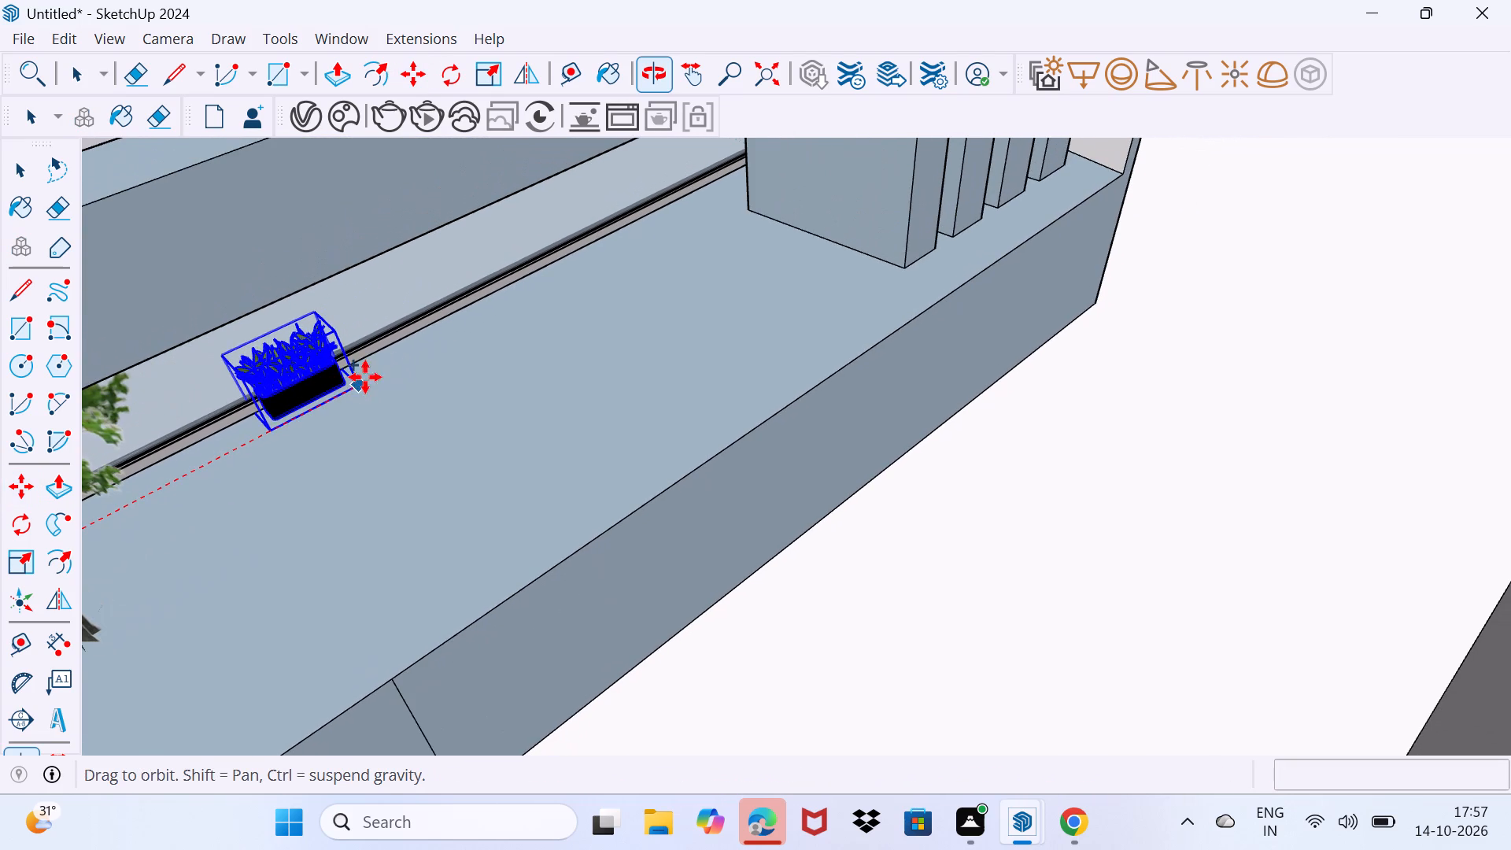
middle_click_drag(365, 377, 355, 384)
middle_click_drag(512, 305, 421, 350)
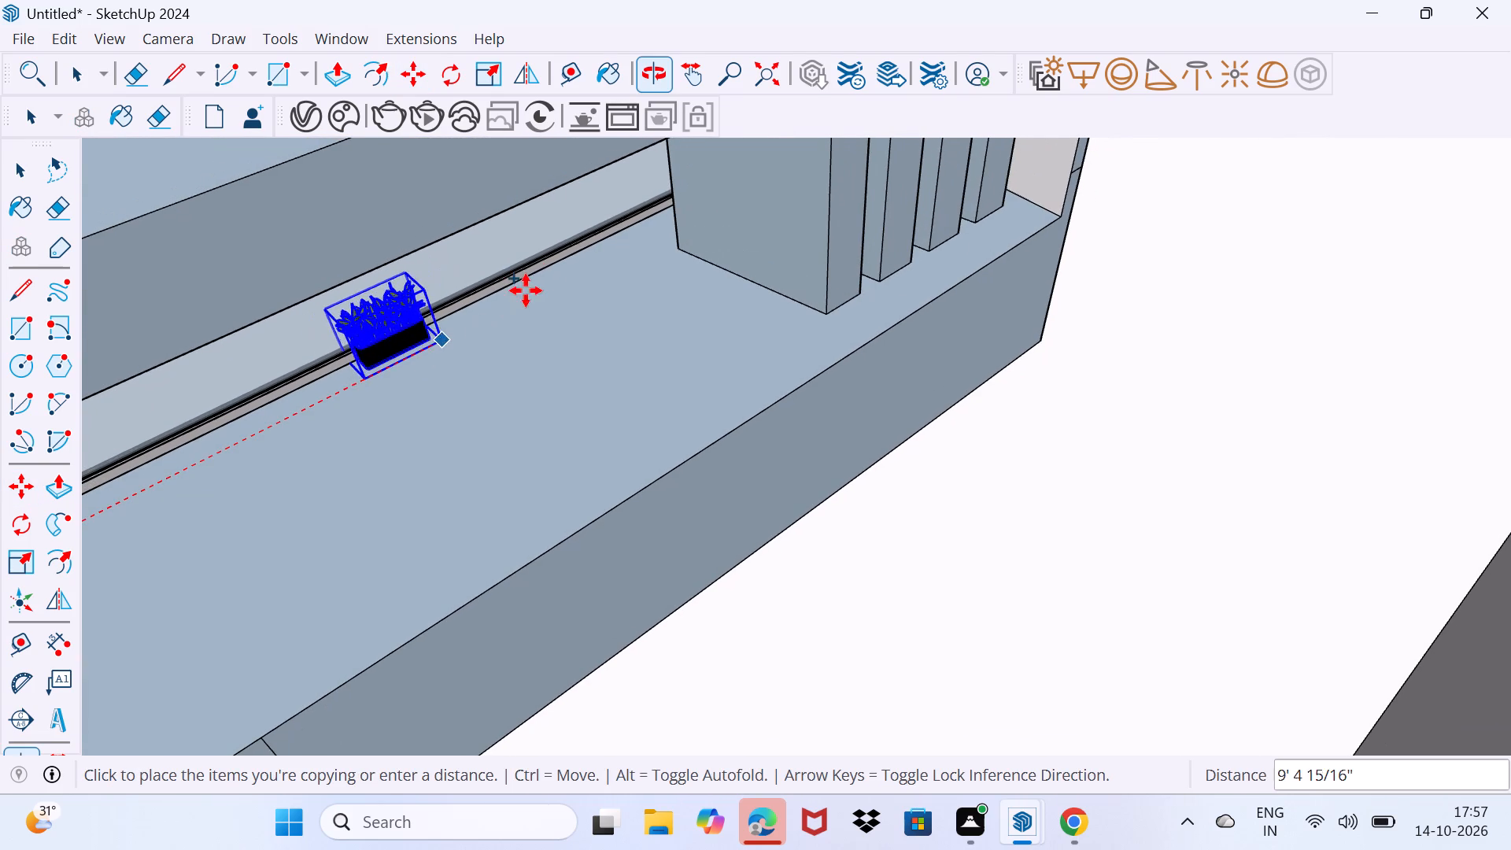
scroll(633, 228, "down", 1)
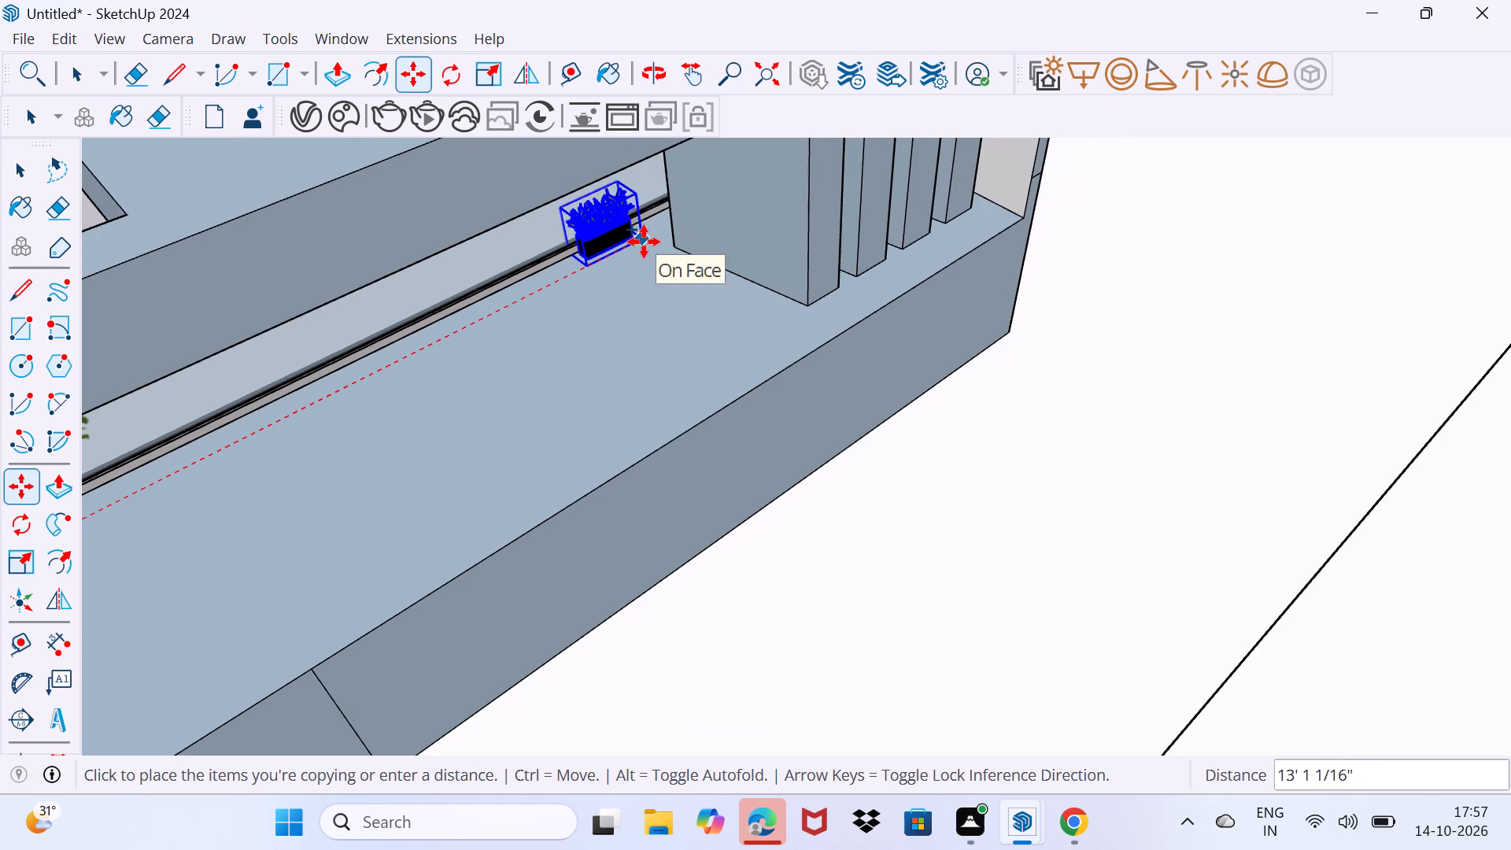
middle_click_drag(649, 239, 498, 315)
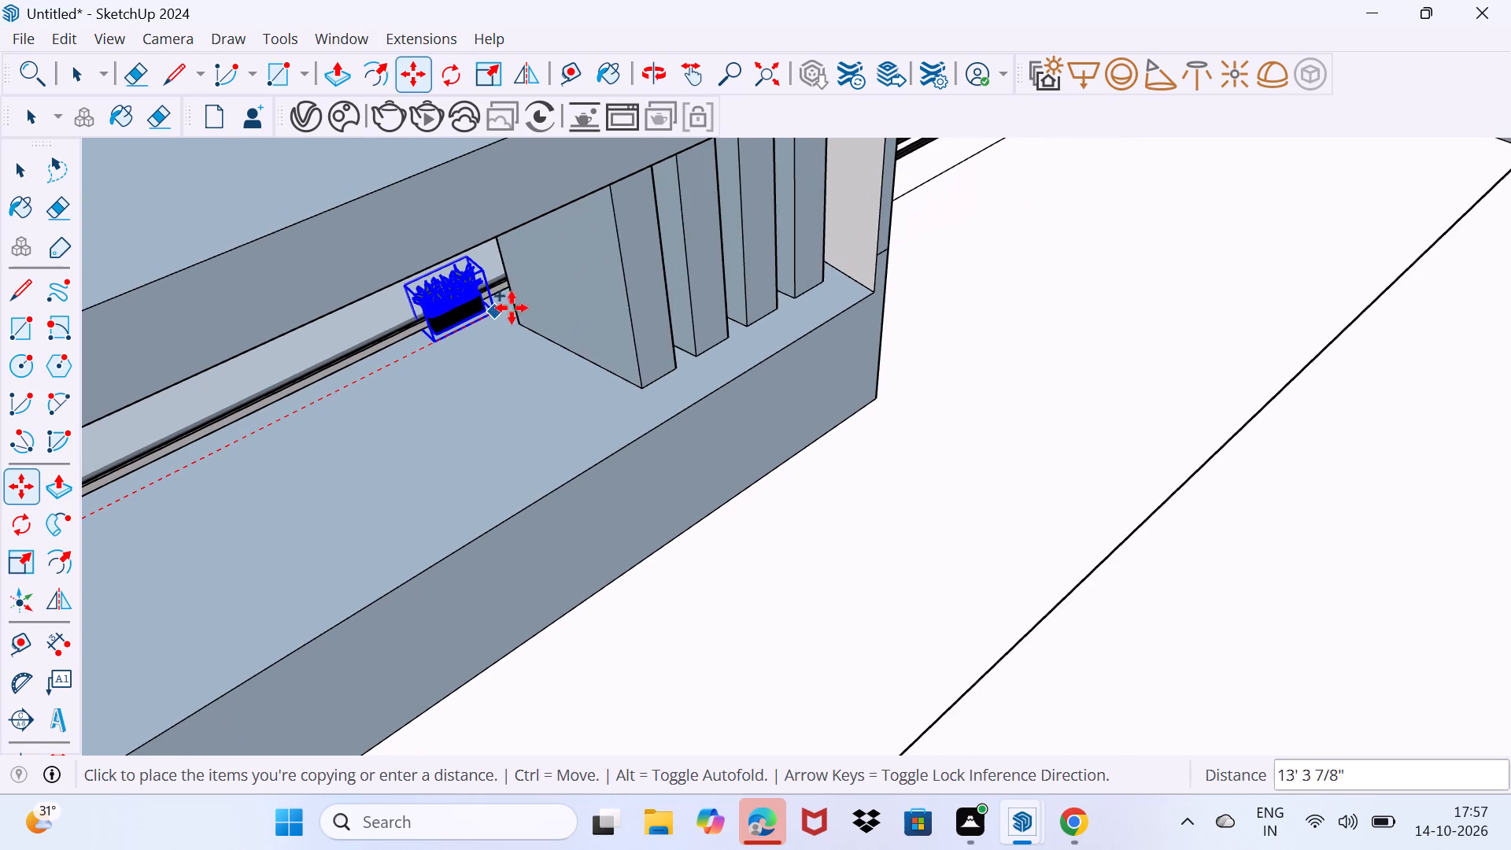
left_click(638, 244)
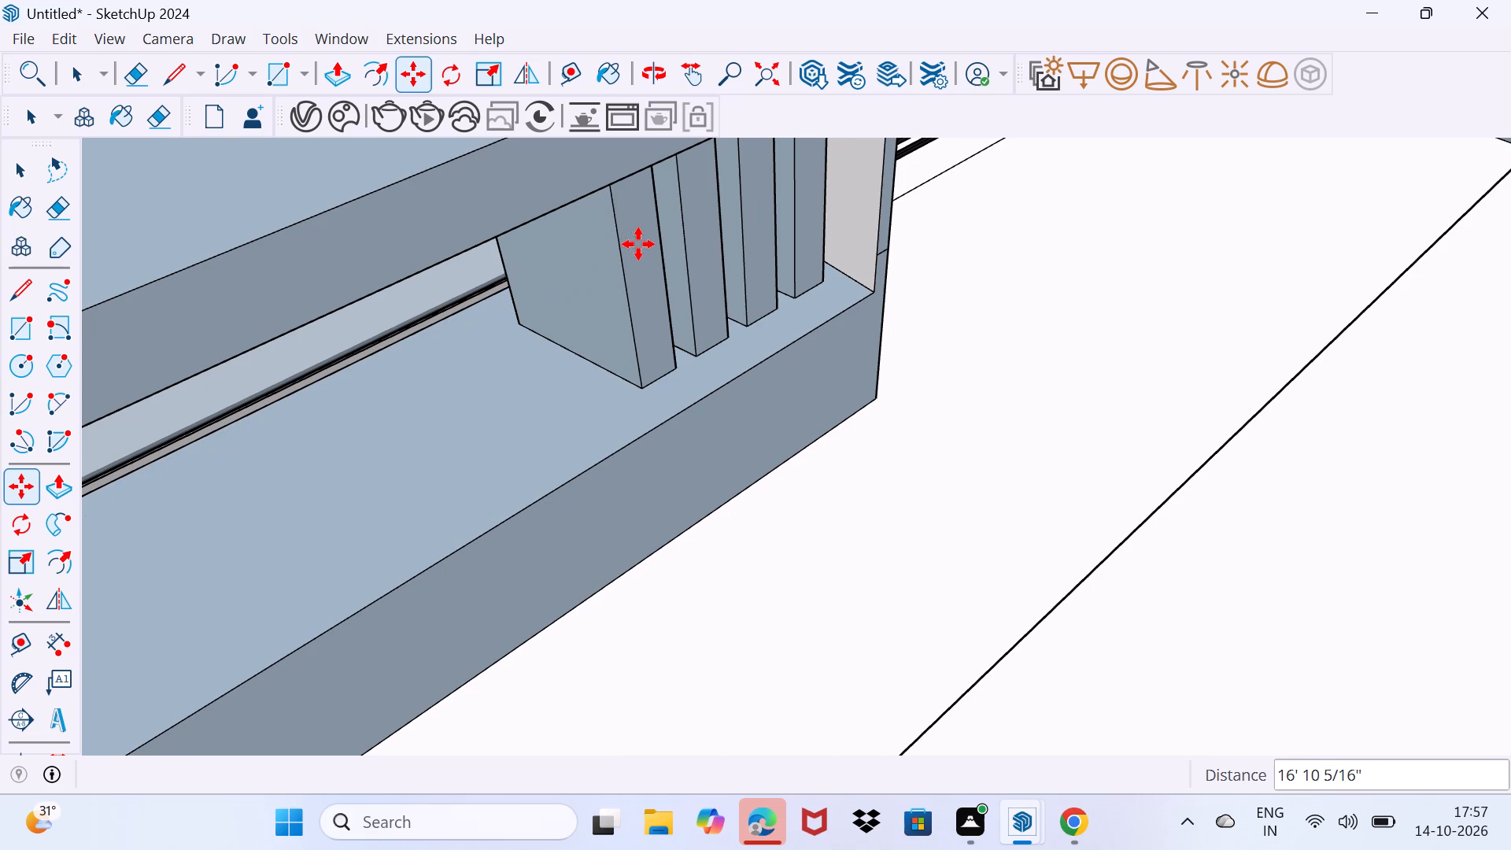
Divide the planter copy distance by 15 to fill the railing with a row of evenly spaced planters.
key("Left")
key("slash")
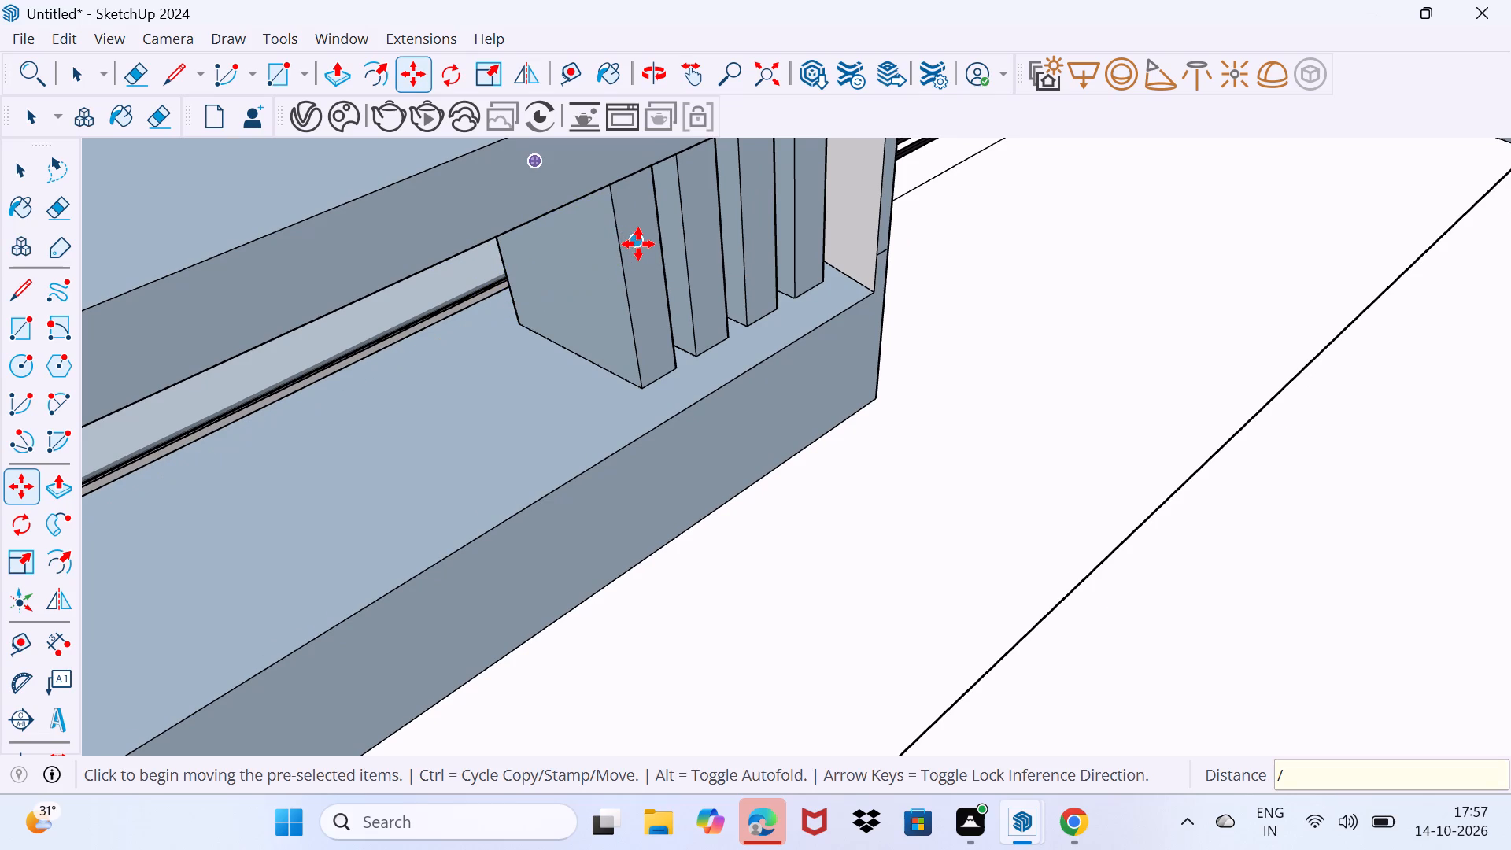
key("1")
key("5")
key("Return")
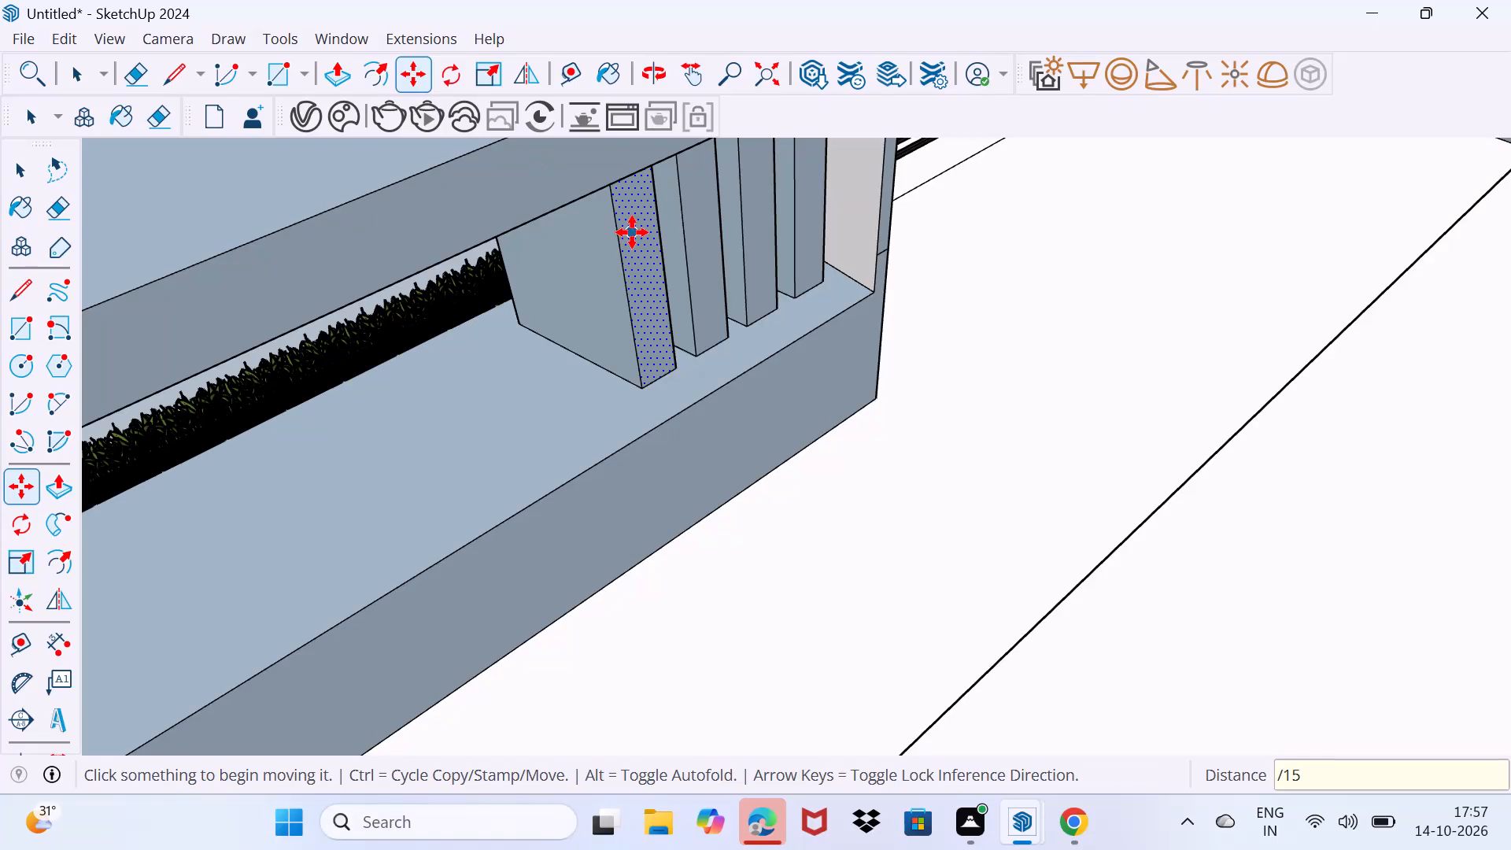
key("space")
Examine the planter row behind the glass railing from outside, above and behind the upper-floor balcony.
scroll(553, 408, "down", 5)
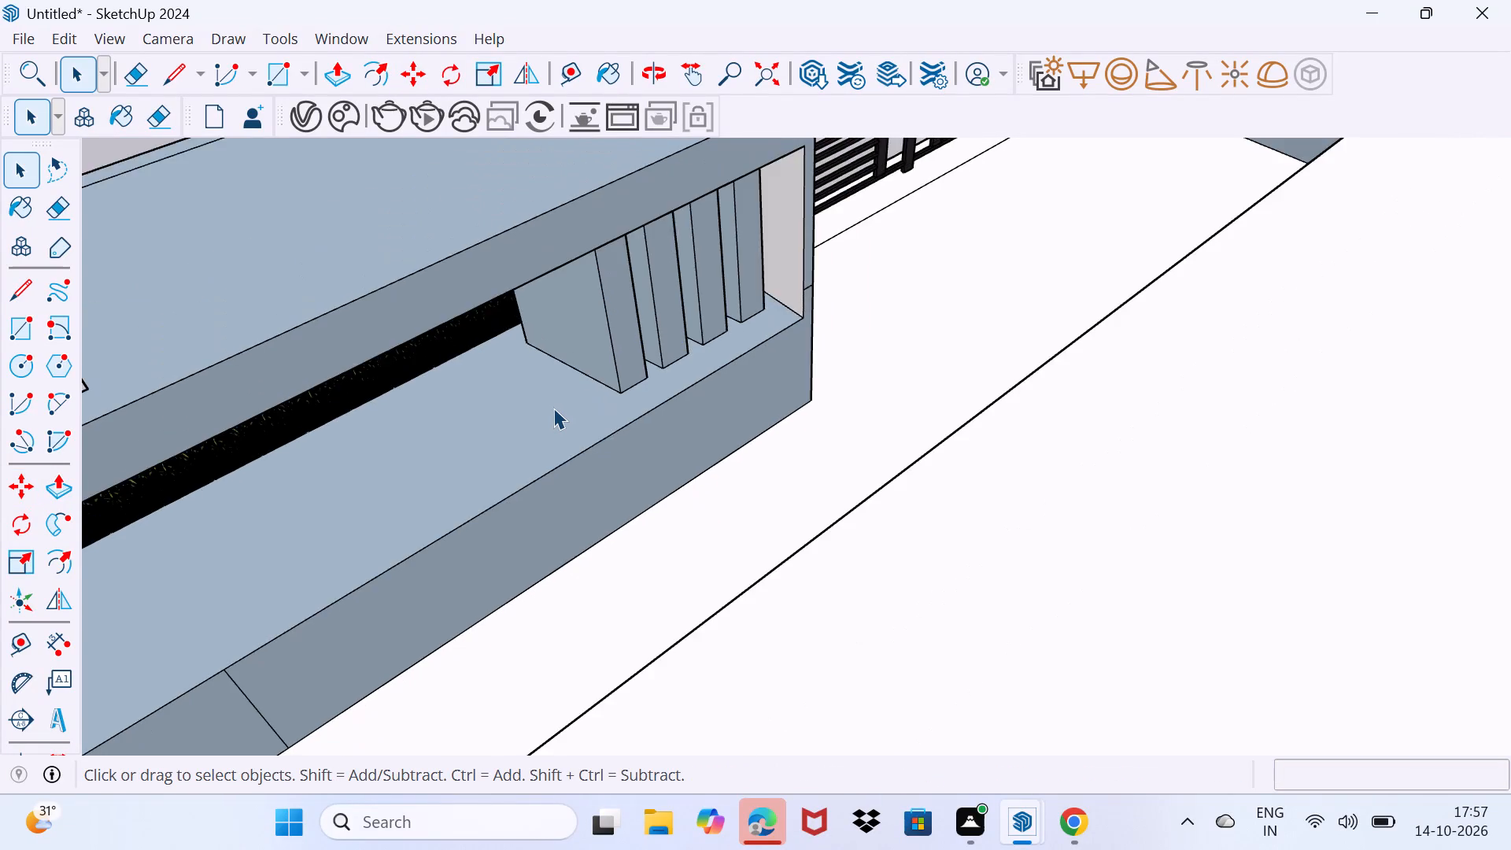
scroll(553, 408, "down", 6)
middle_click_drag(296, 490, 841, 371)
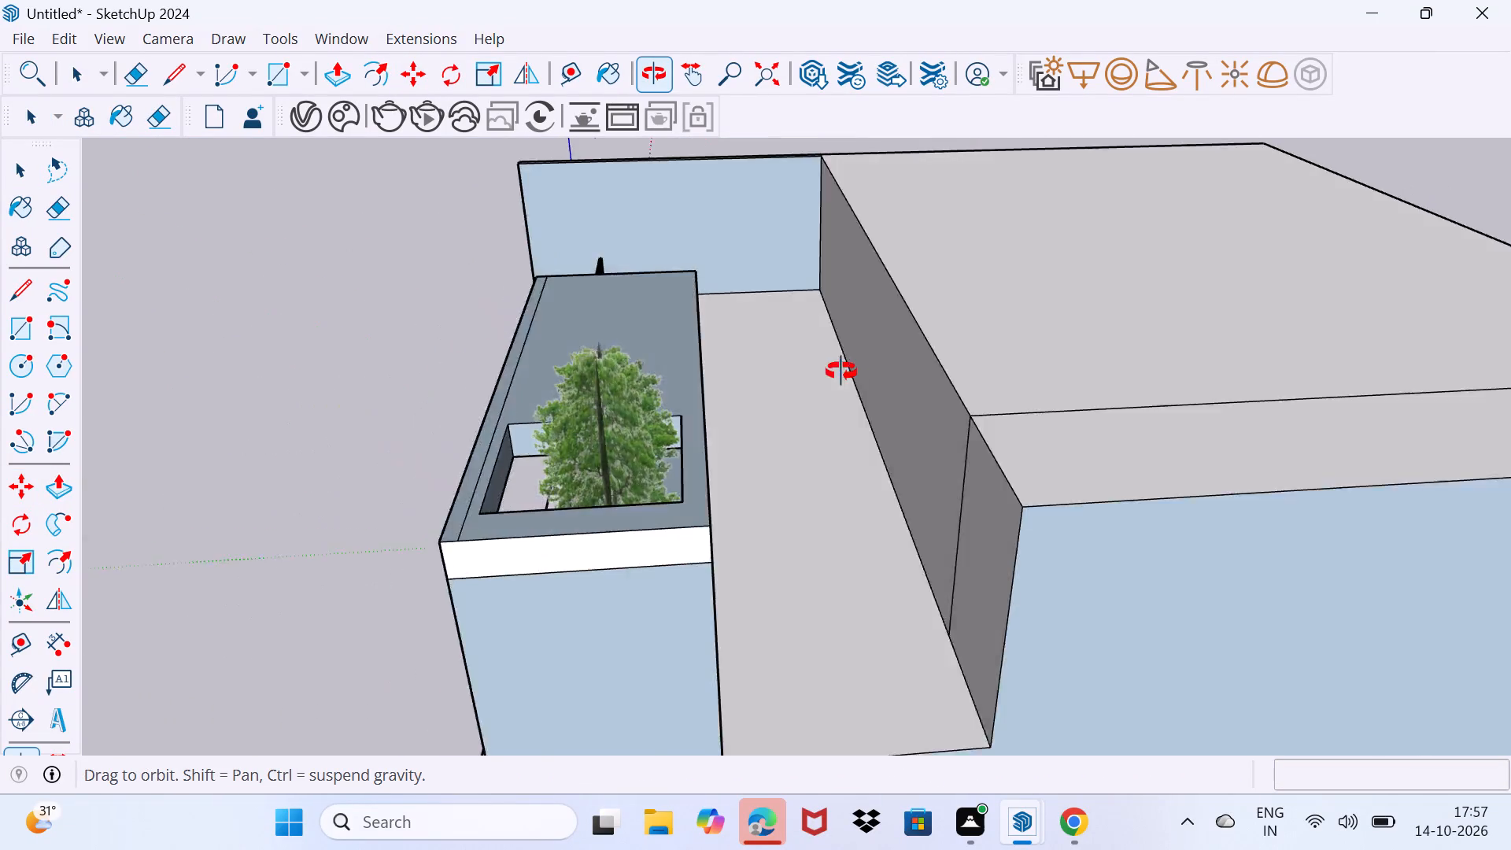
middle_click_drag(841, 371, 972, 298)
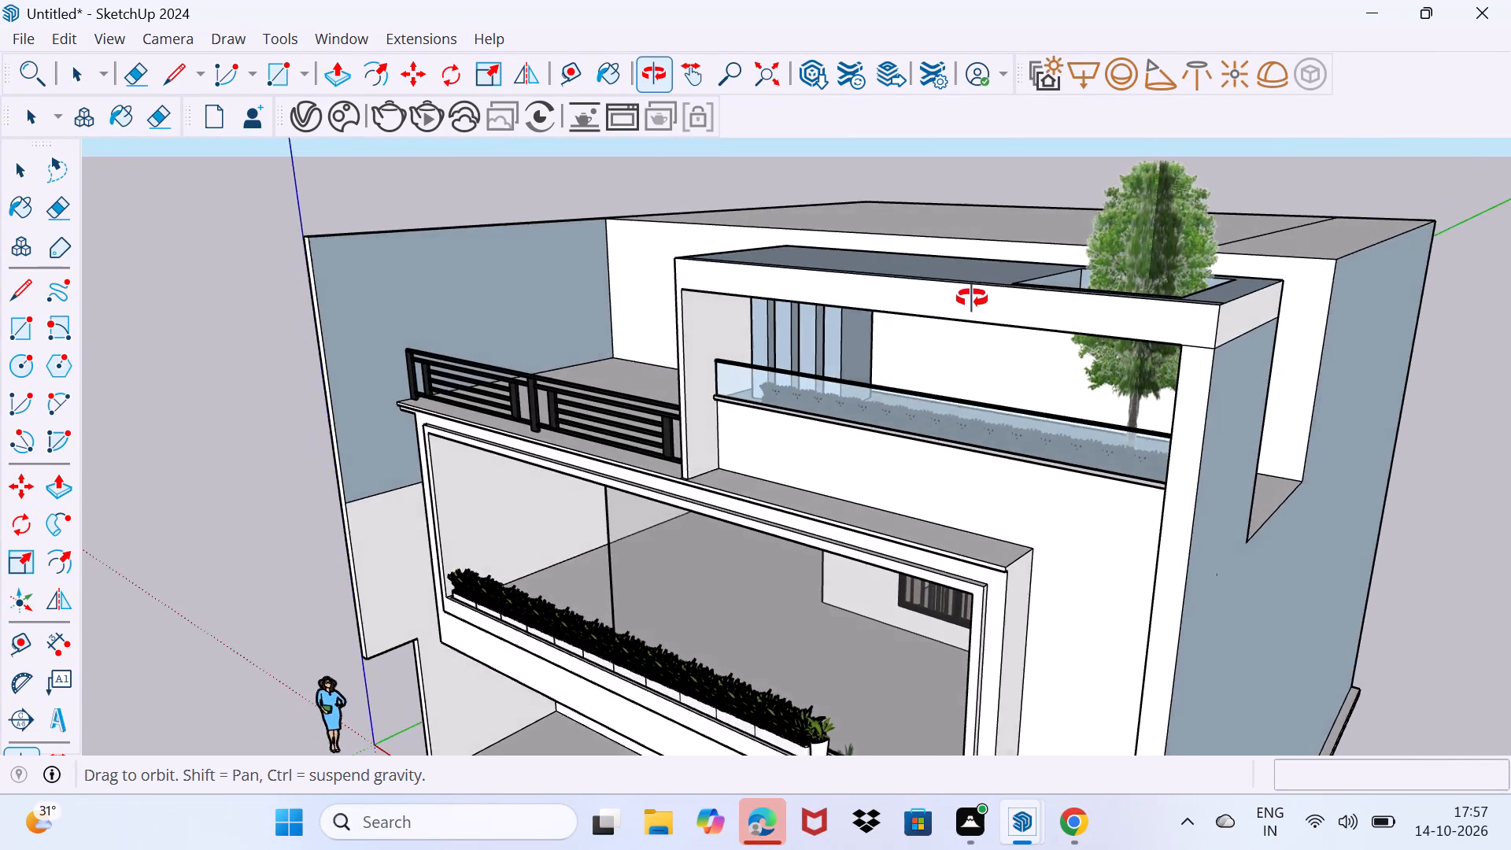
middle_click_drag(972, 298, 1035, 299)
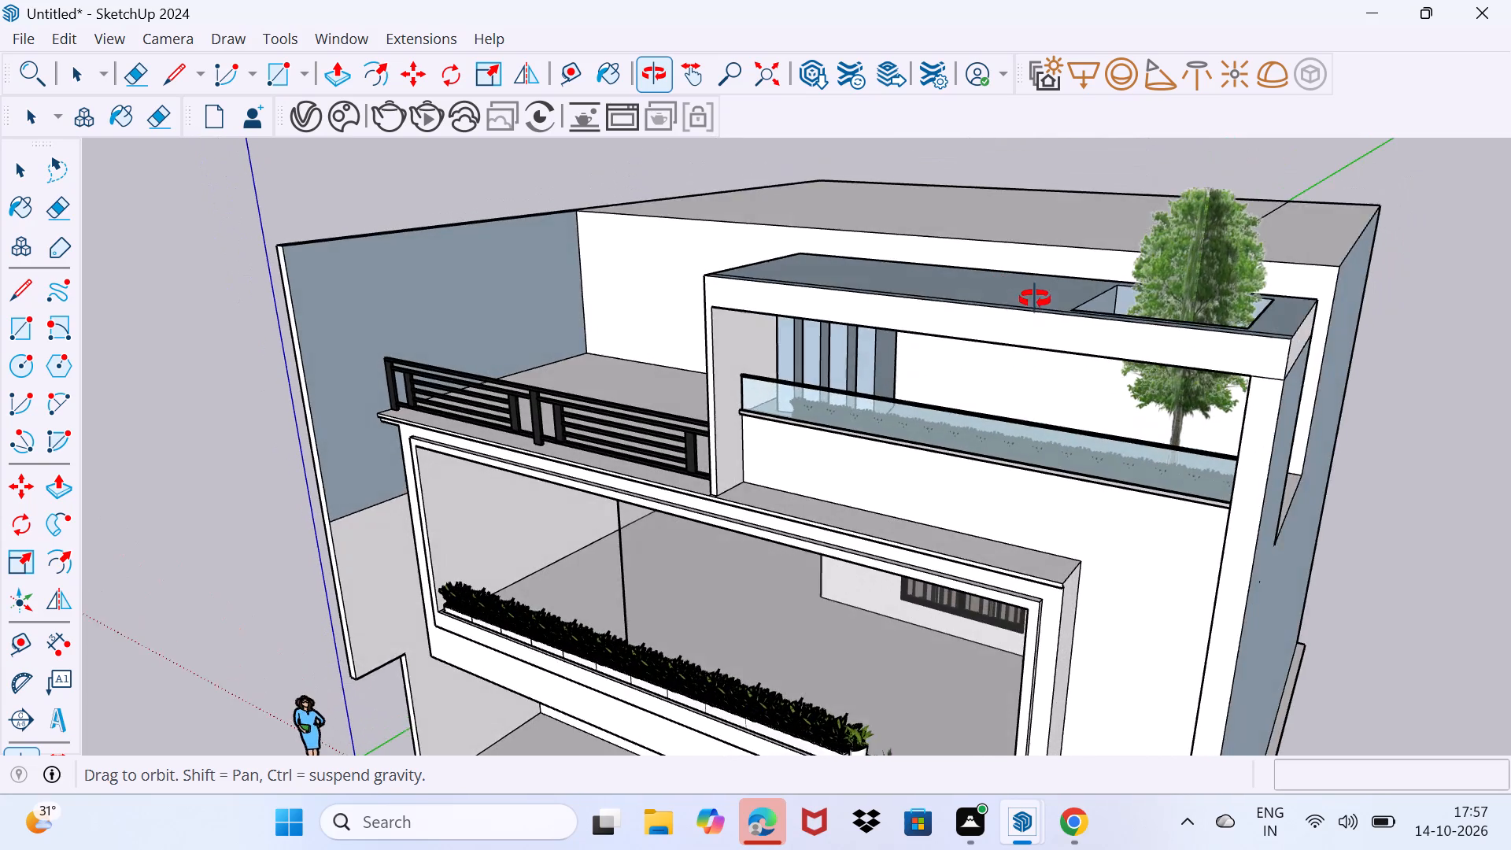
middle_click_drag(1035, 299, 906, 450)
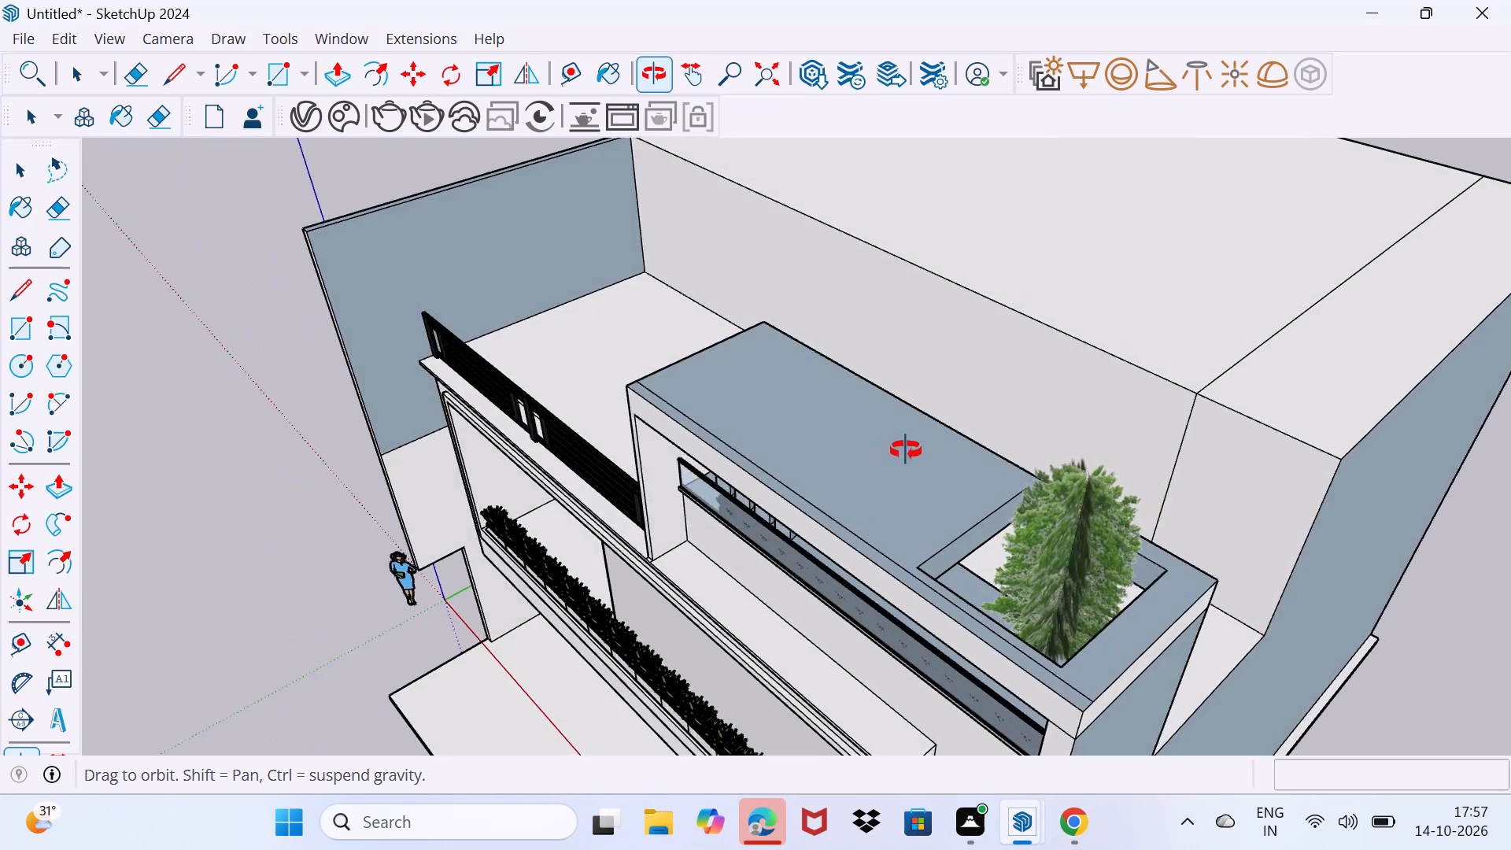
middle_click_drag(906, 450, 1218, 335)
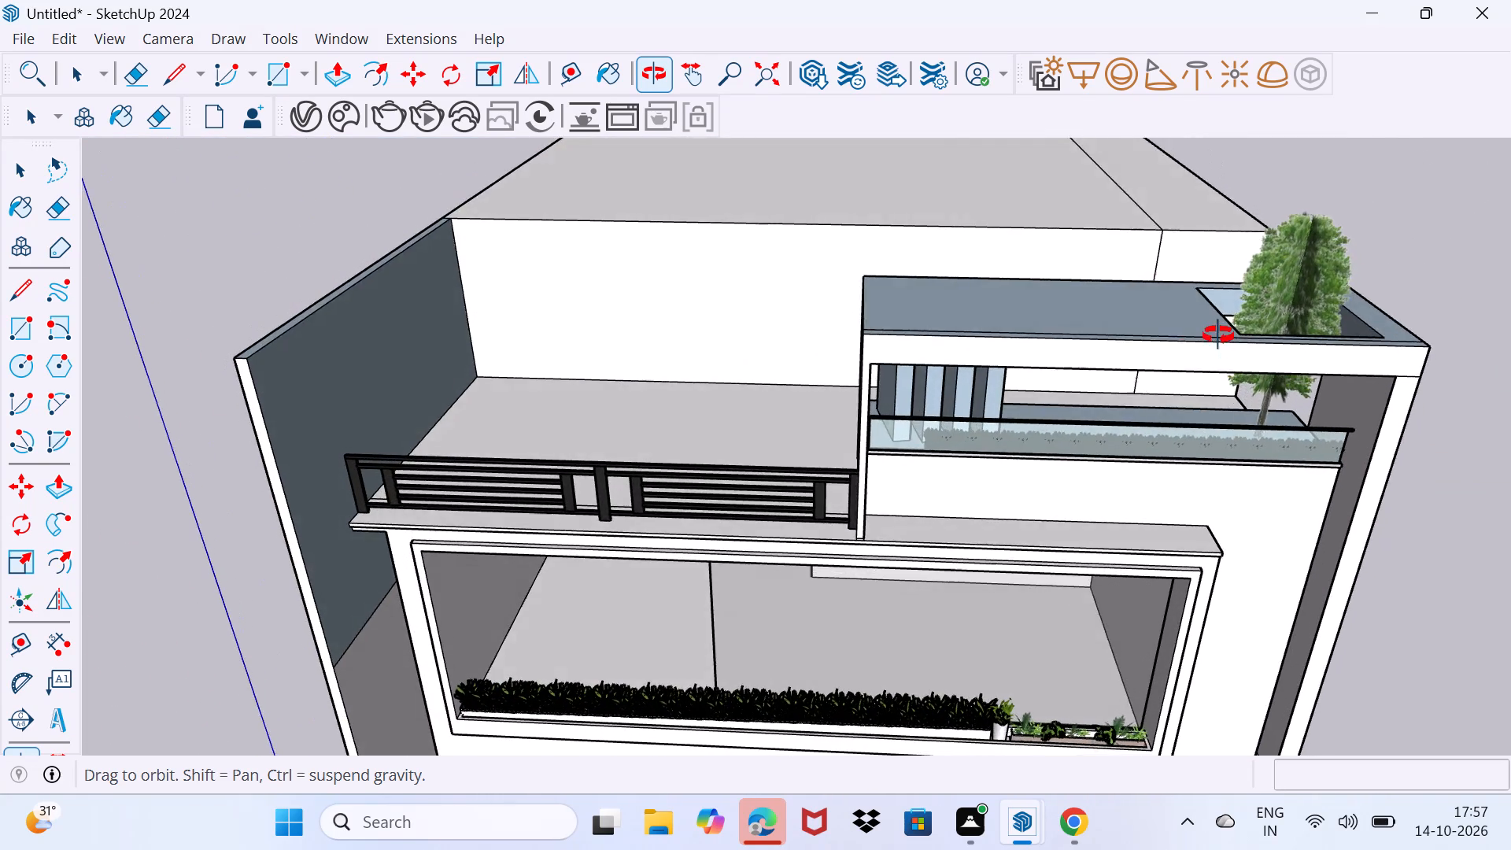
middle_click_drag(1218, 335, 1208, 320)
scroll(1135, 386, "up", 2)
middle_click_drag(1309, 357, 922, 456)
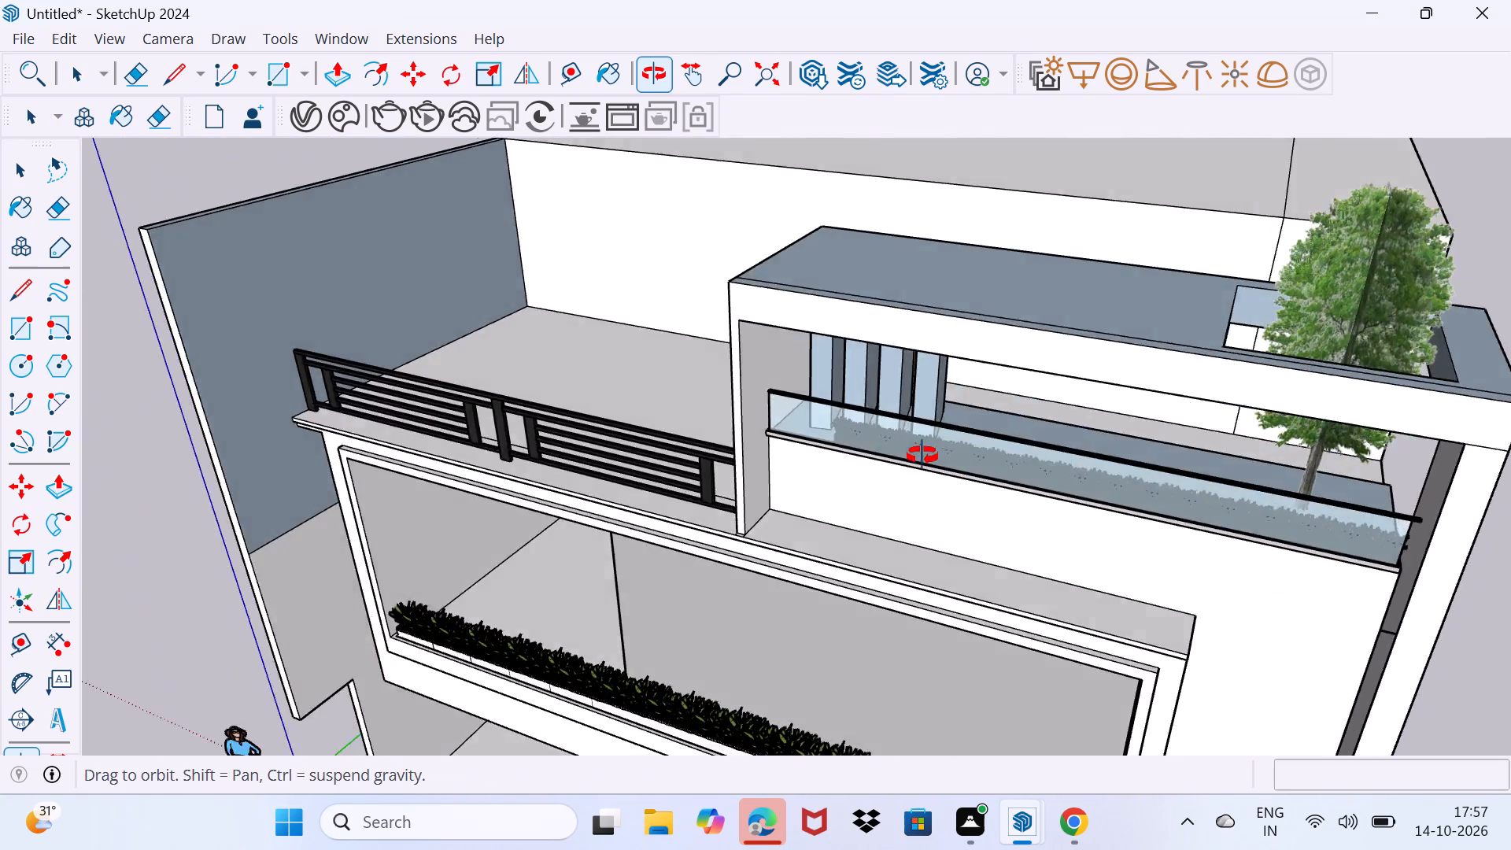
middle_click_drag(922, 456, 495, 438)
Scale one black planter midway along the row to 2.00 in height and slightly deeper toward the balcony floor.
left_click(486, 501)
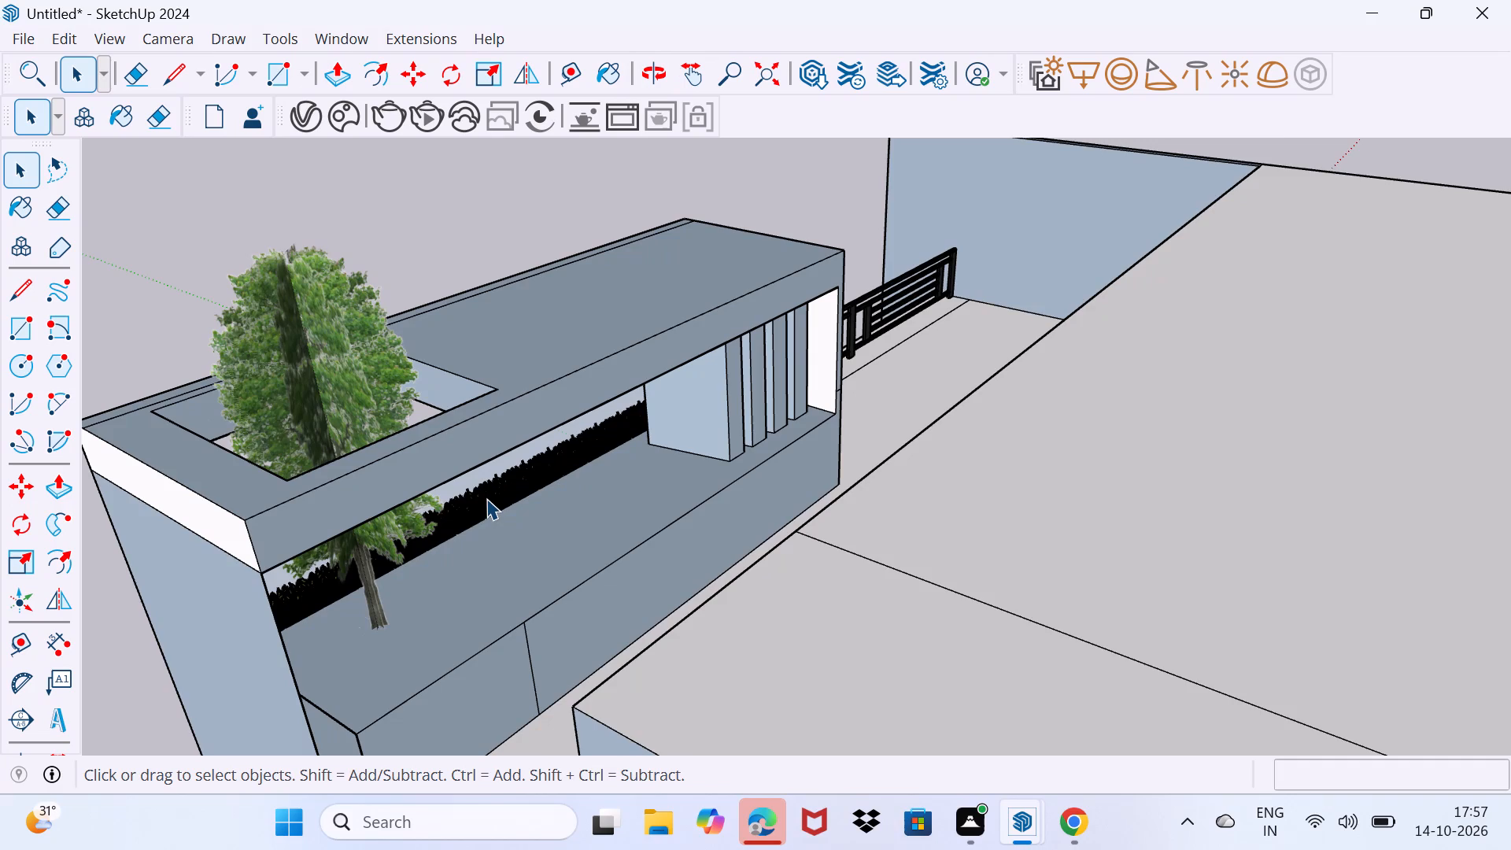
scroll(488, 500, "up", 11)
key("s")
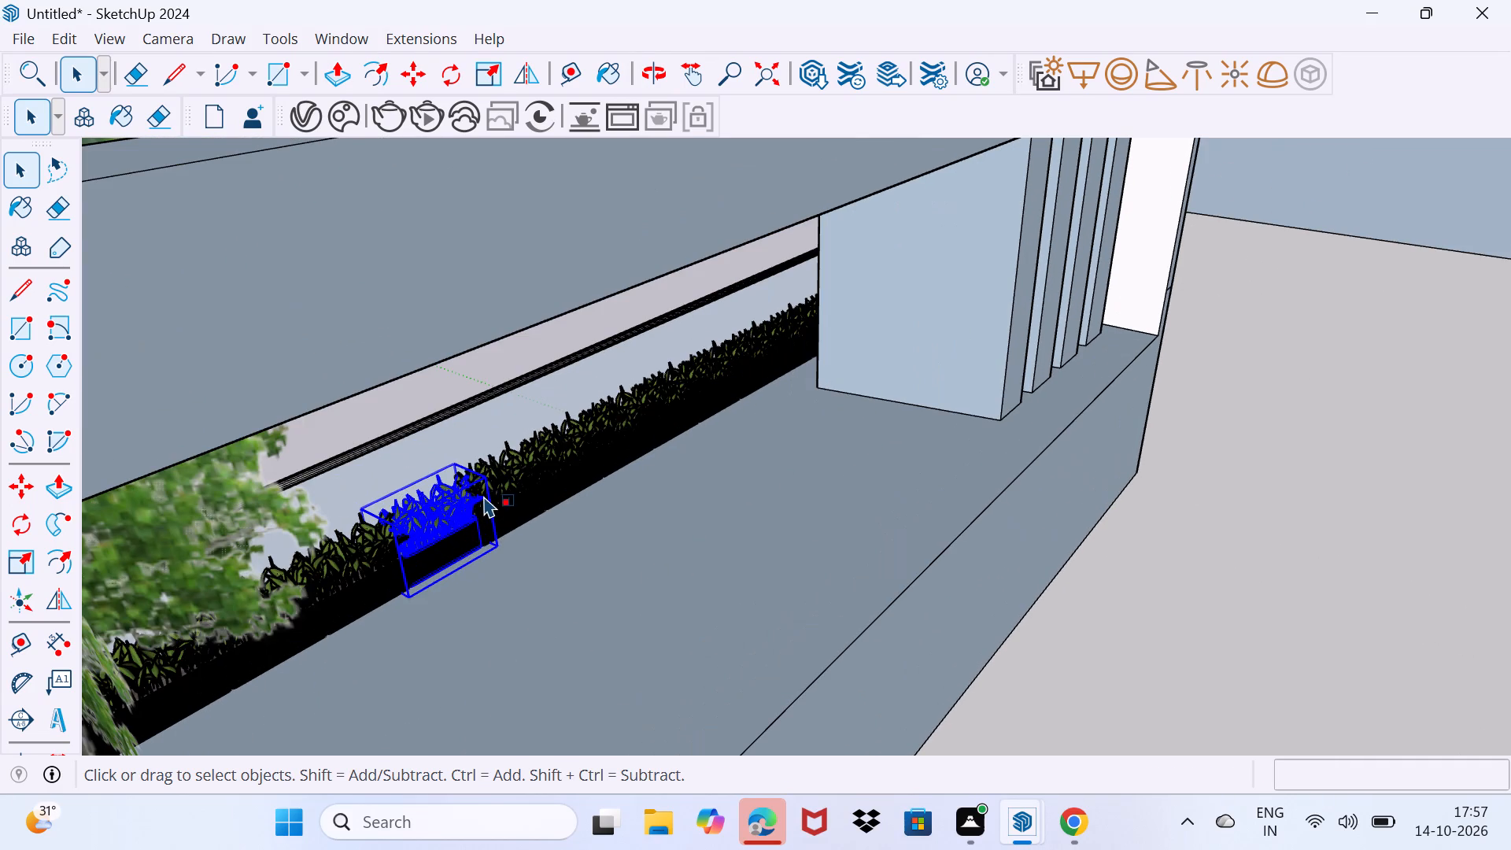
left_click(427, 492)
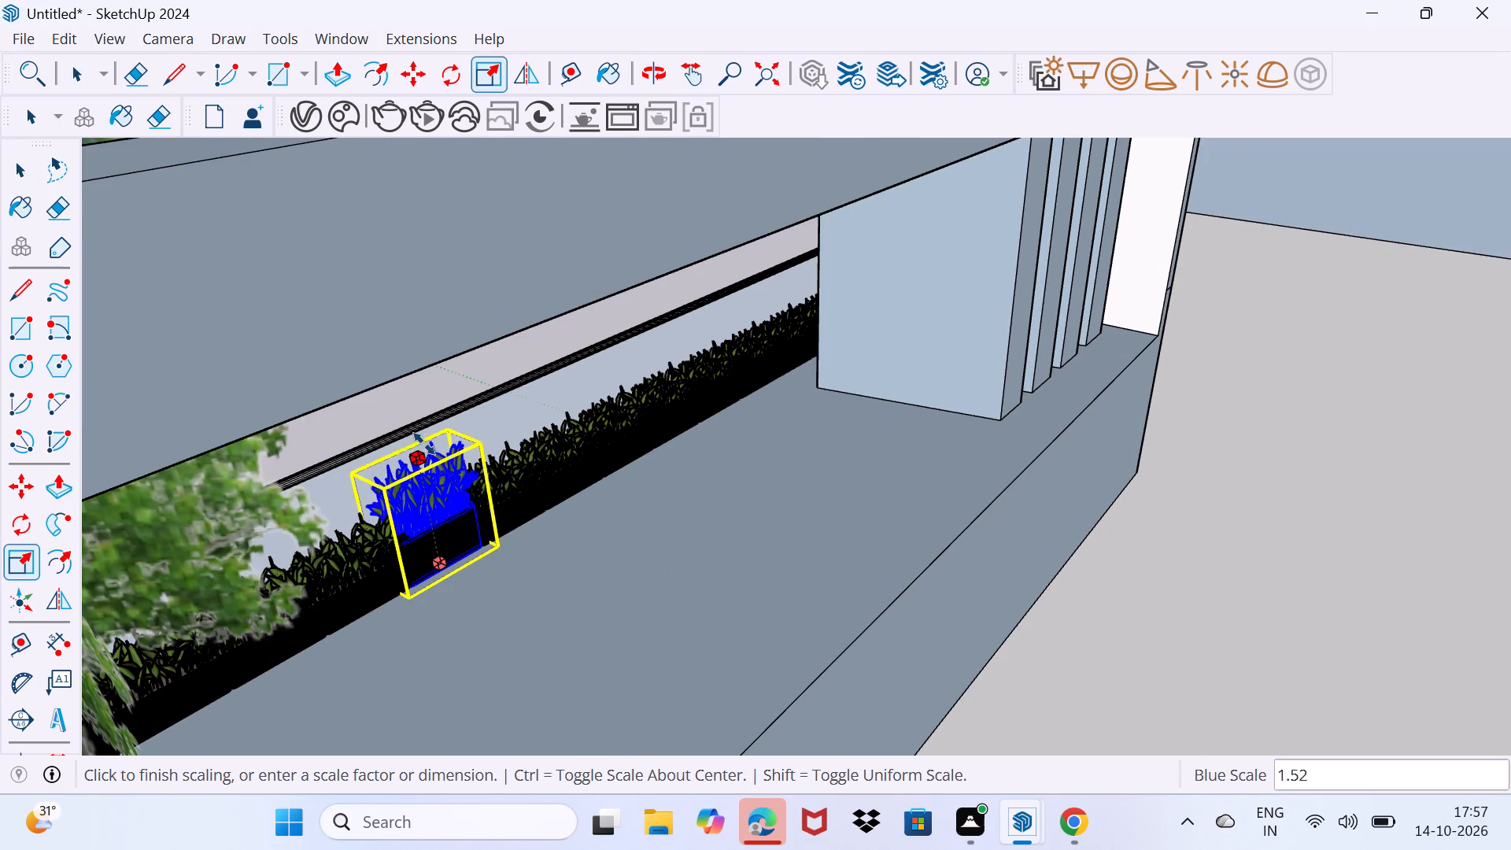
left_click(424, 414)
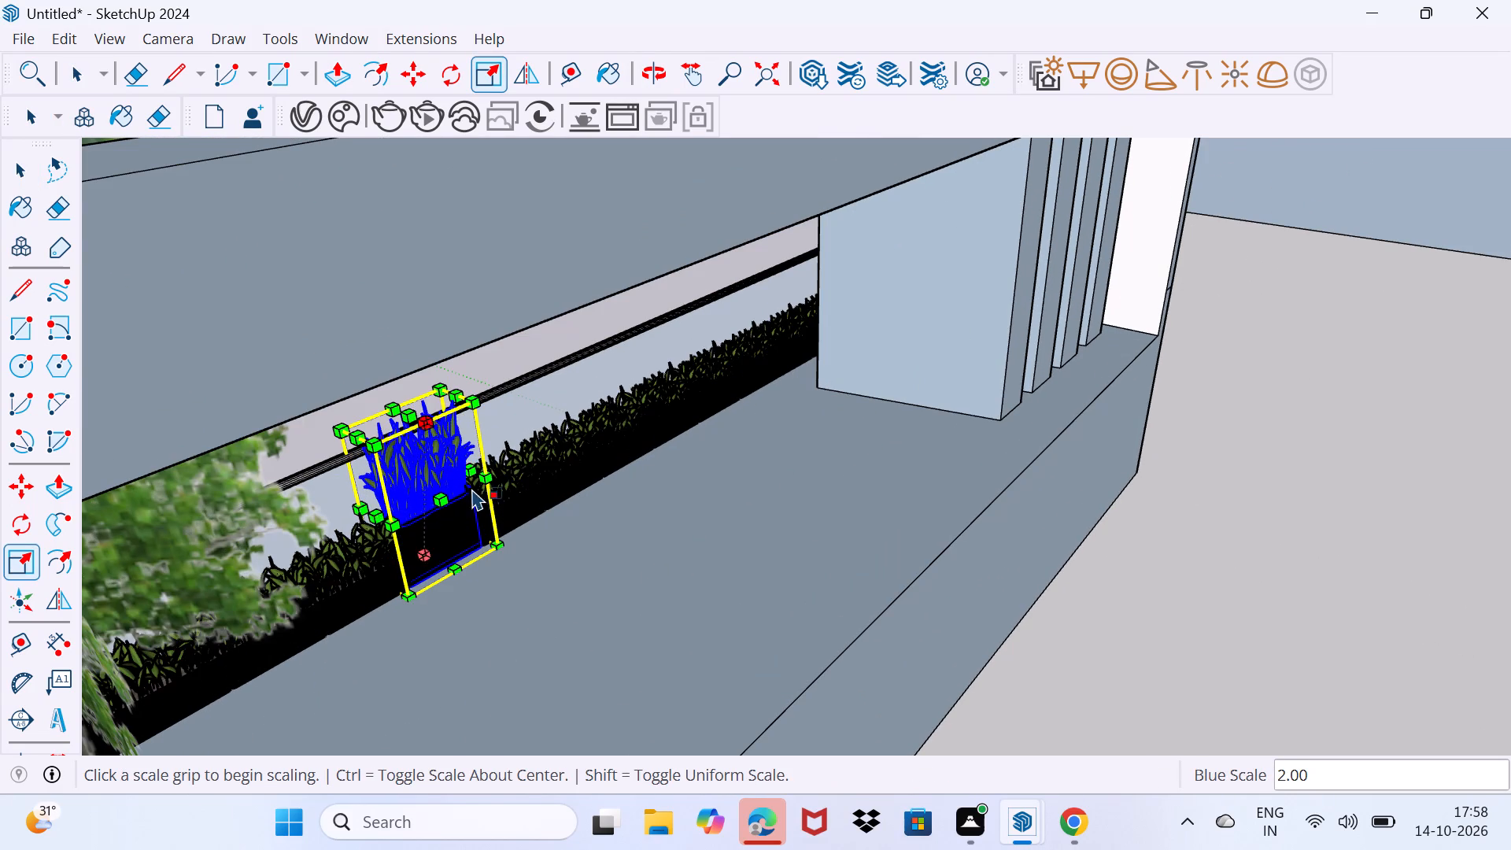
left_click_drag(438, 506, 460, 513)
key("space")
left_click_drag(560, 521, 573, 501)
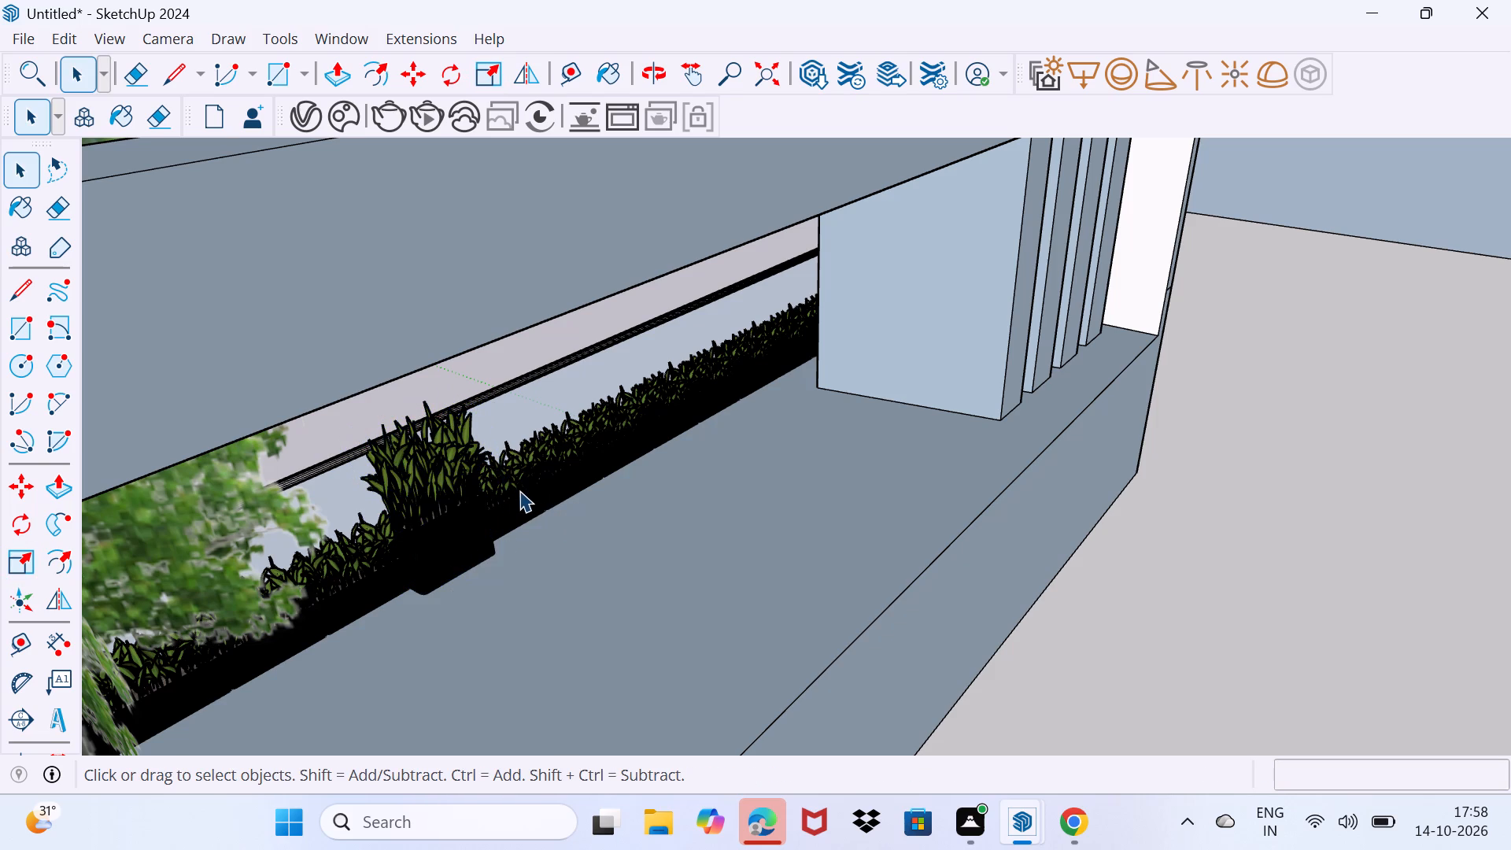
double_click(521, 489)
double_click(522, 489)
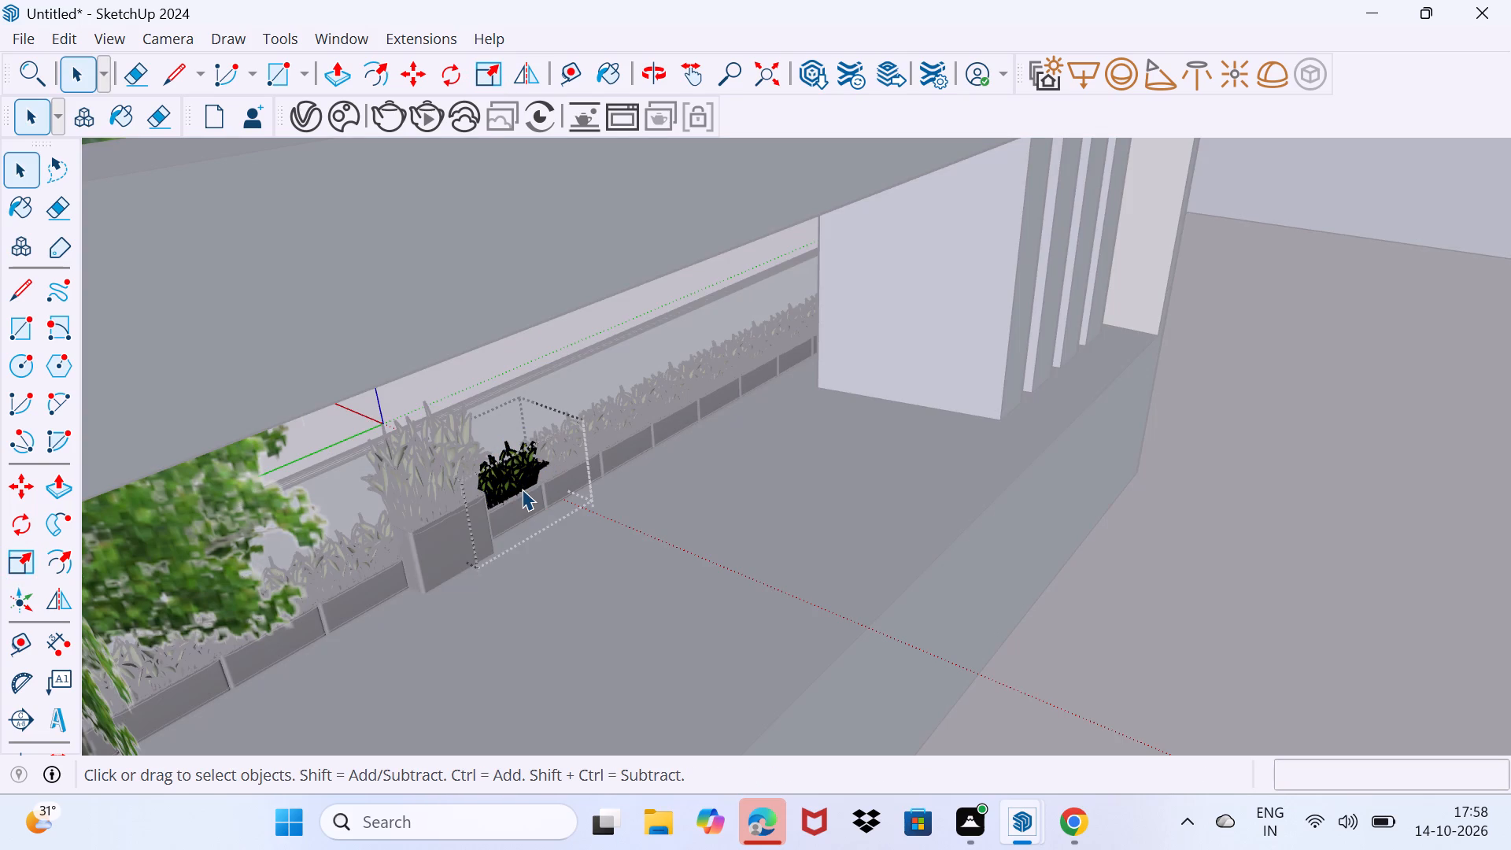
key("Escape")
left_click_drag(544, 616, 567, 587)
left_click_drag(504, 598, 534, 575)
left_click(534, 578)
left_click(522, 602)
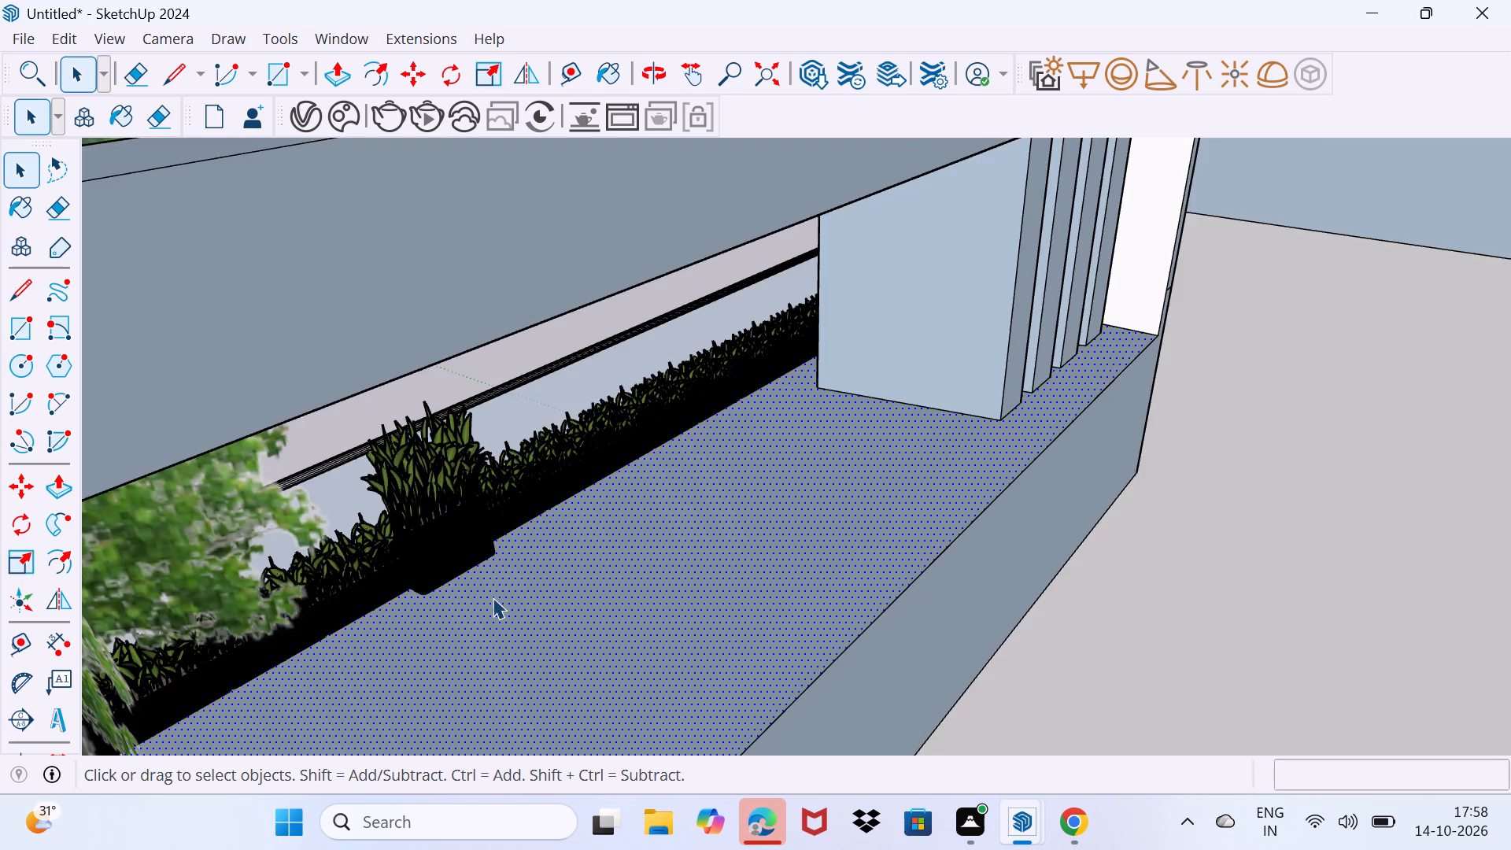
Examine the taller planter and the rest of the row from the balcony side and from the house front.
scroll(493, 597, "down", 4)
middle_click_drag(453, 604, 932, 457)
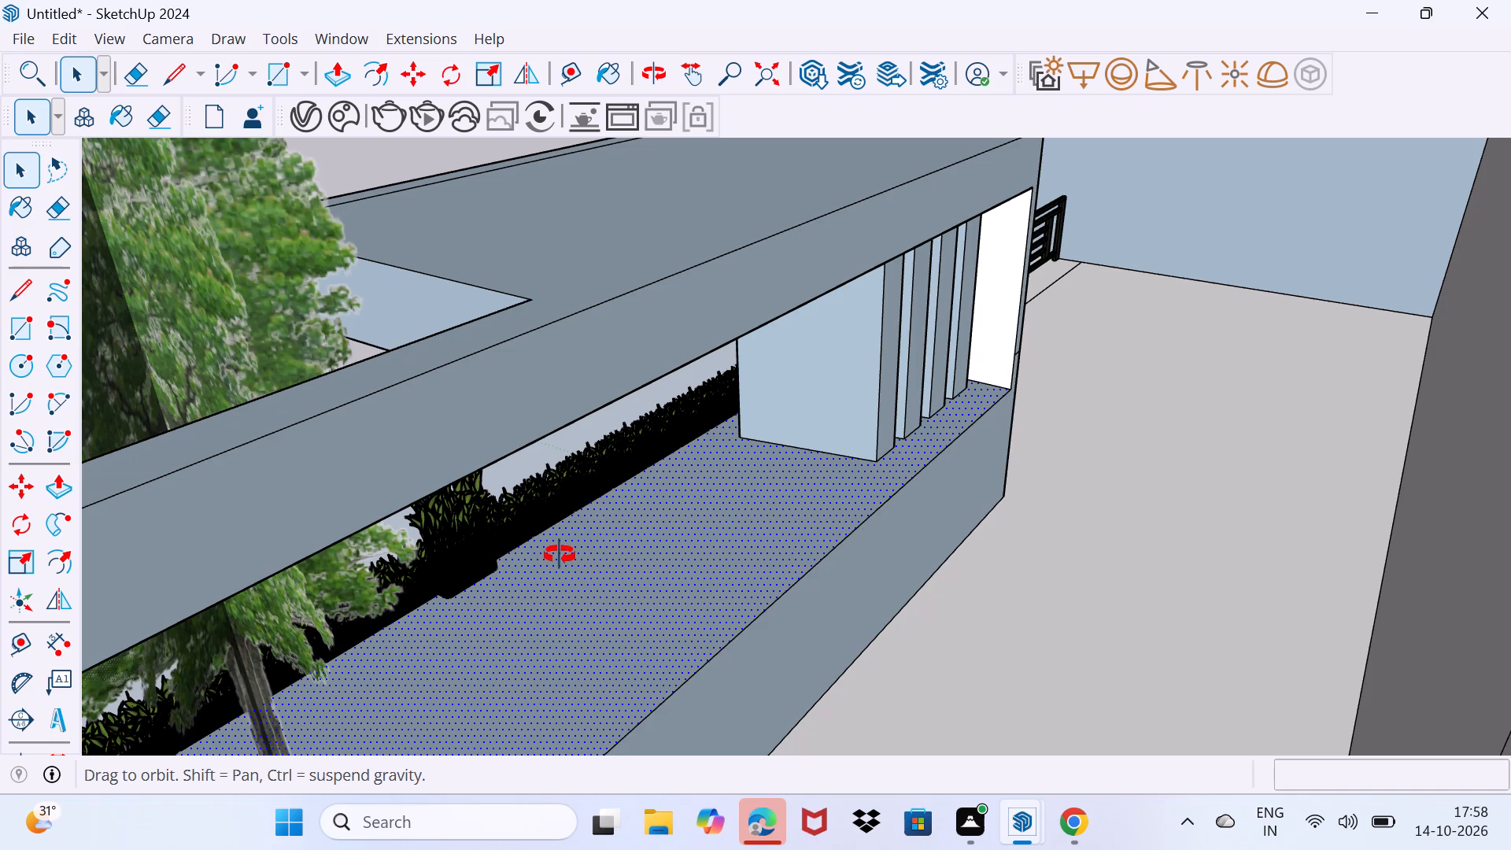
key("space")
left_click_drag(595, 653, 596, 653)
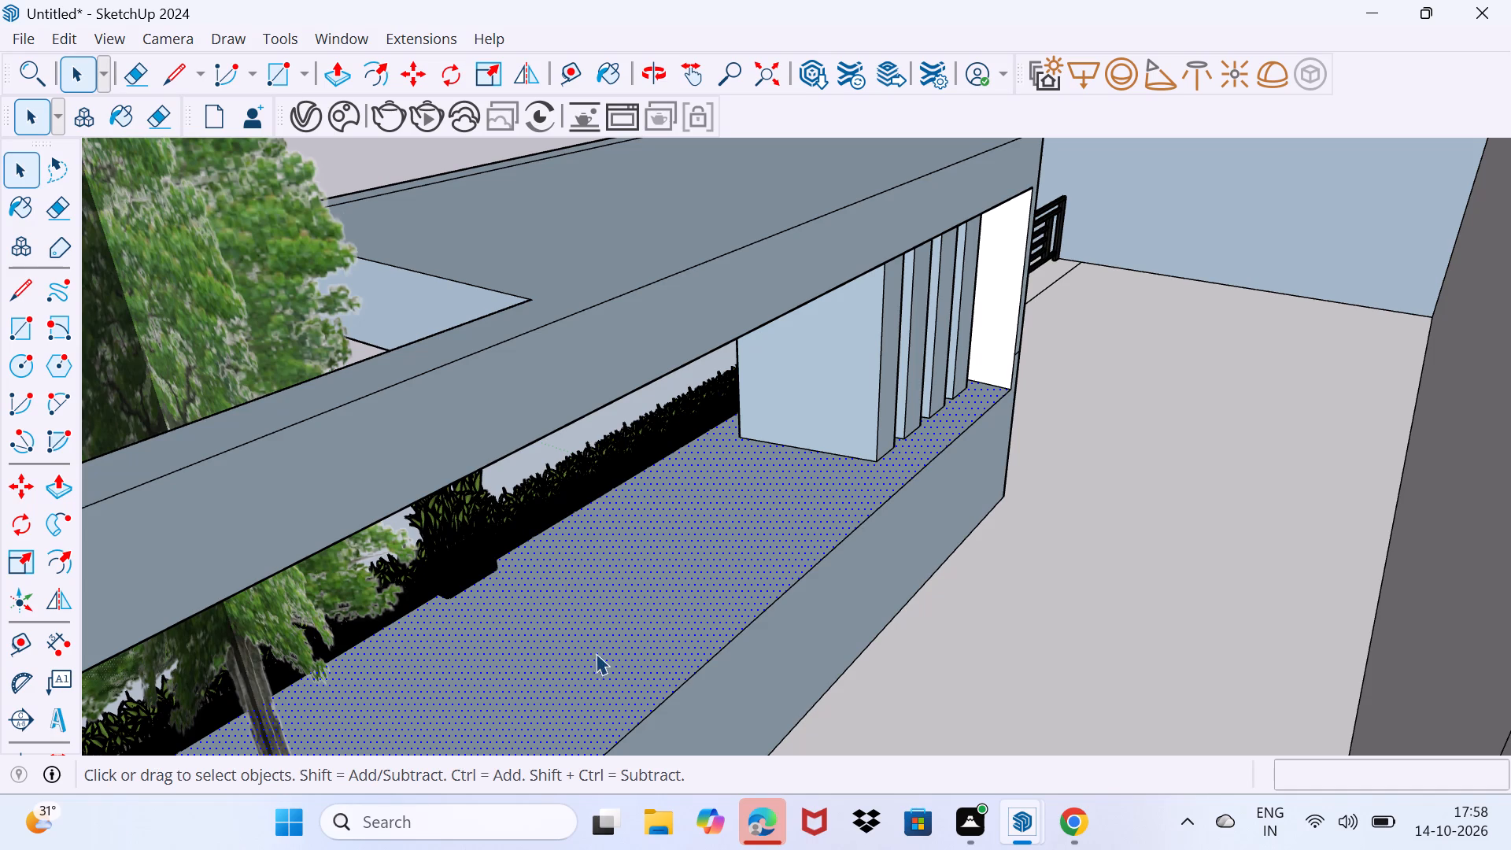
left_click_drag(596, 653, 619, 616)
scroll(492, 629, "down", 6)
middle_click_drag(605, 630, 730, 604)
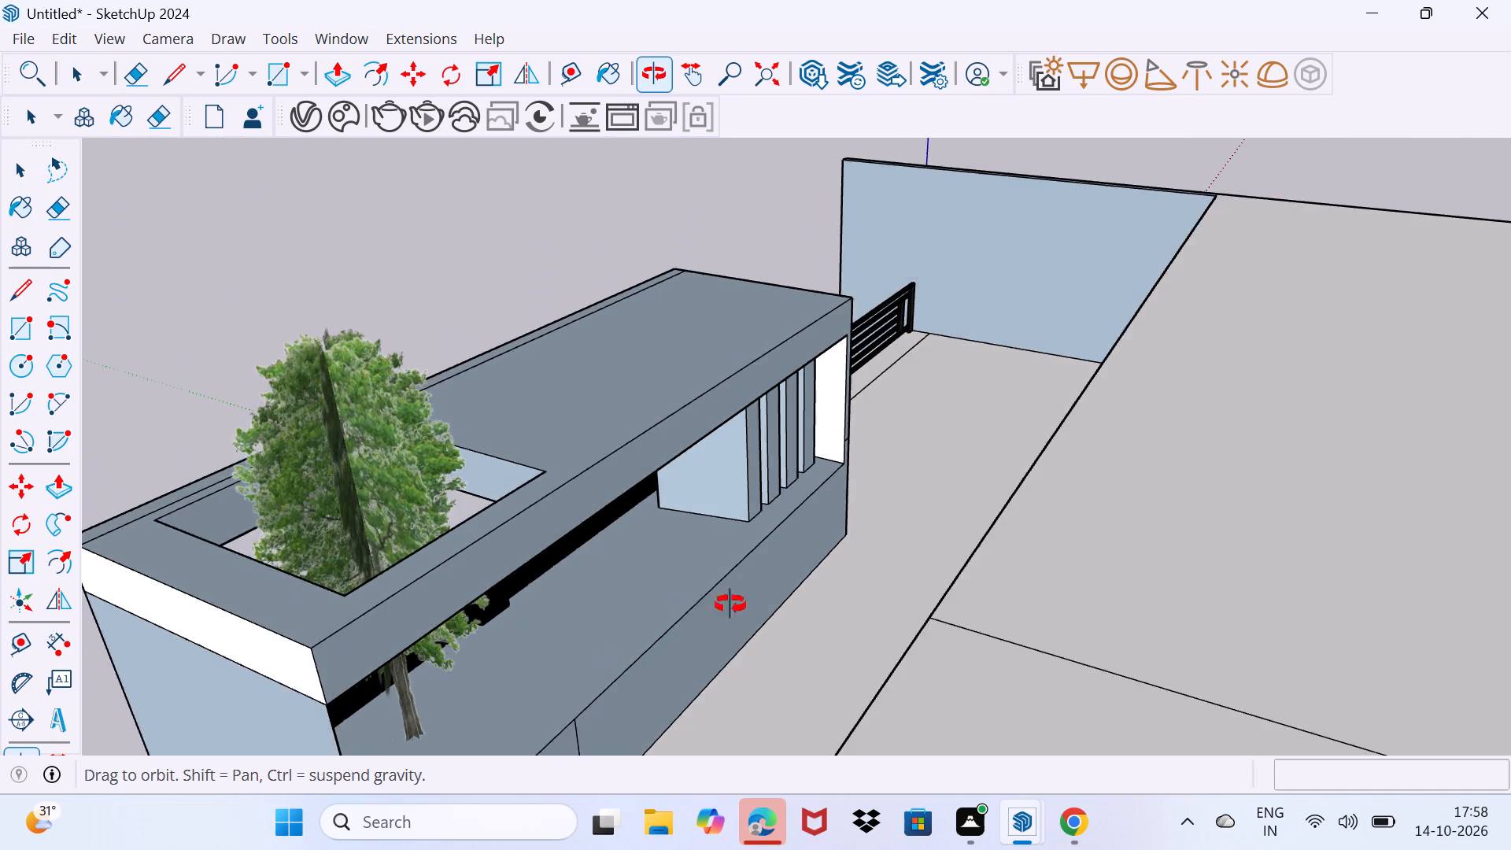
middle_click_drag(730, 604, 1415, 401)
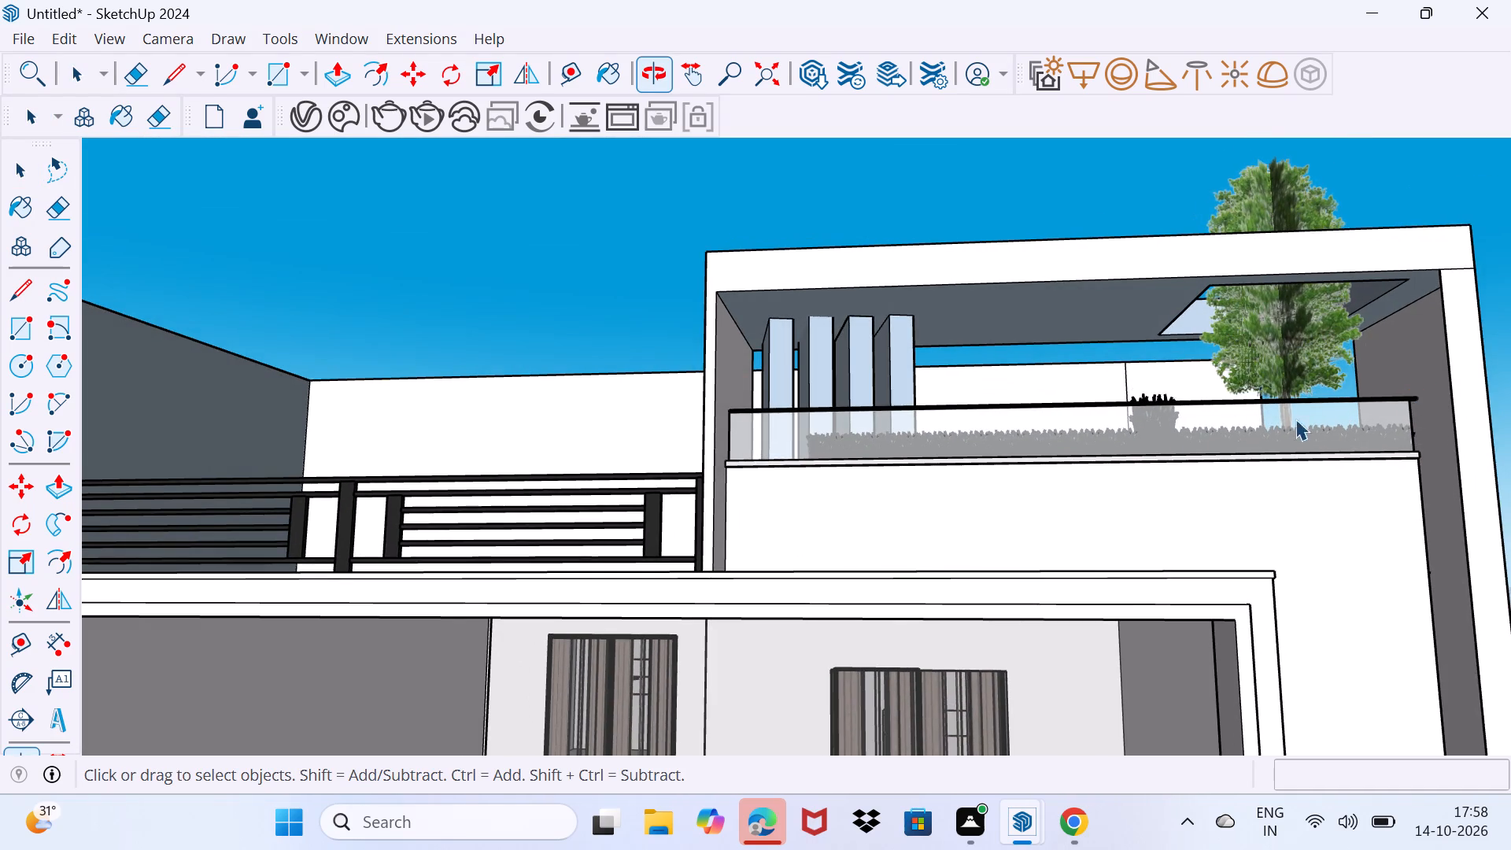
Open the 3D Warehouse, try to load its home page, and move its window clear of the balcony.
scroll(962, 456, "up", 2)
middle_click_drag(967, 445, 966, 469)
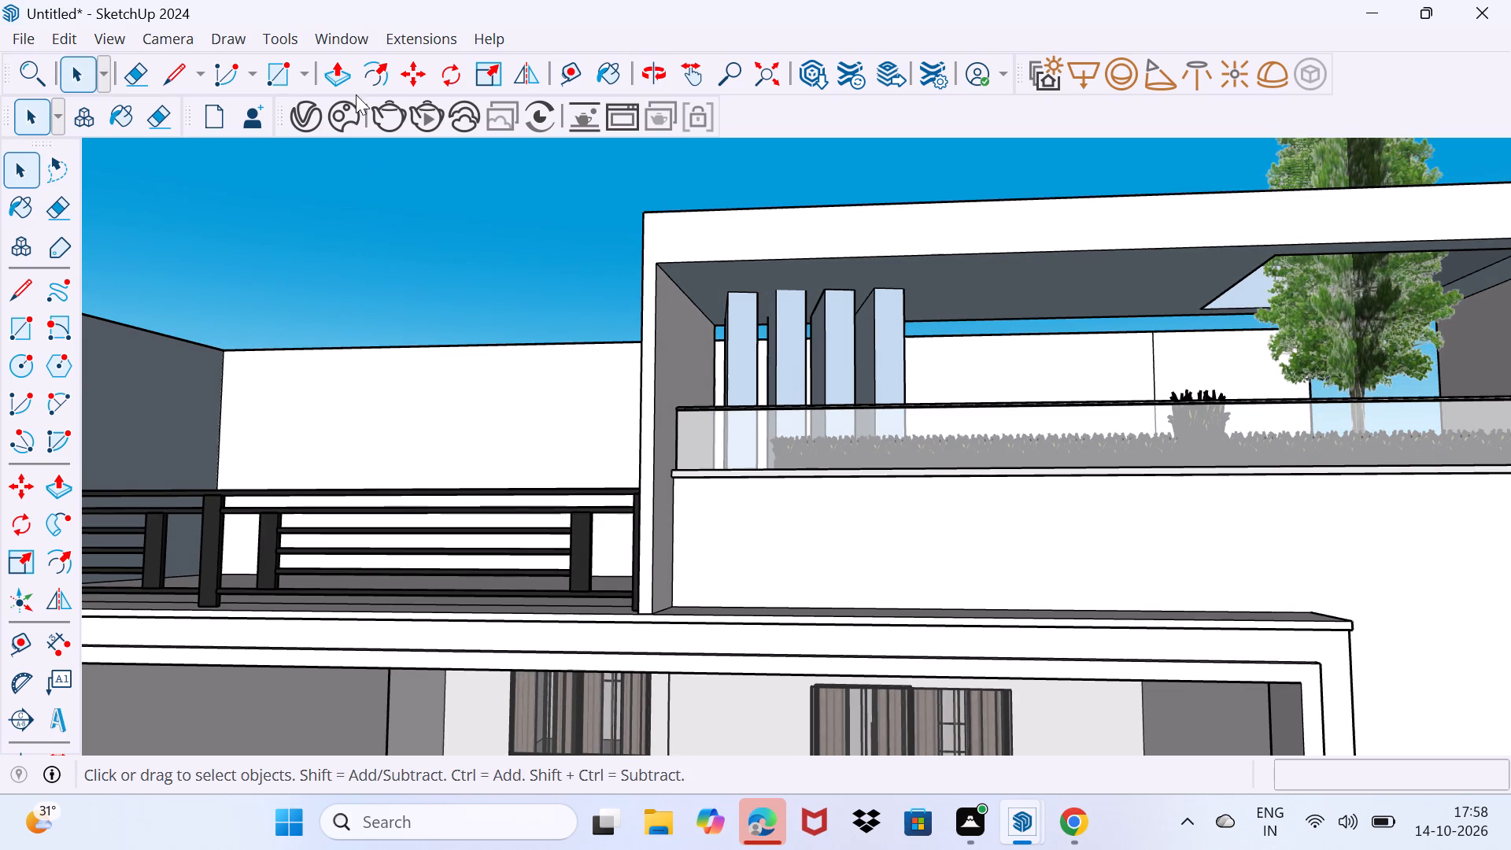
left_click(362, 35)
left_click(460, 231)
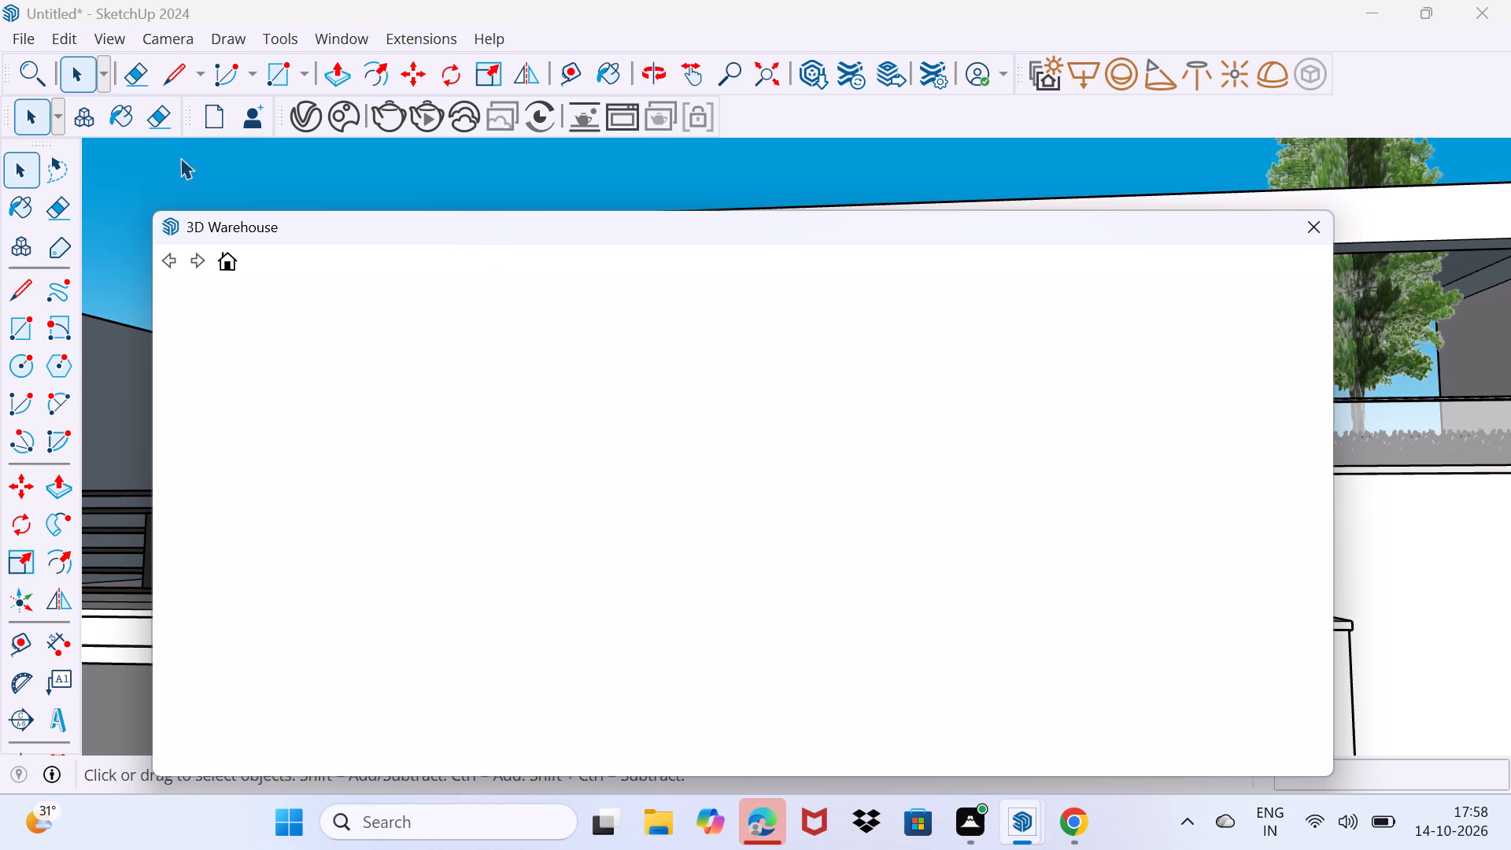
left_click(234, 274)
left_click(228, 265)
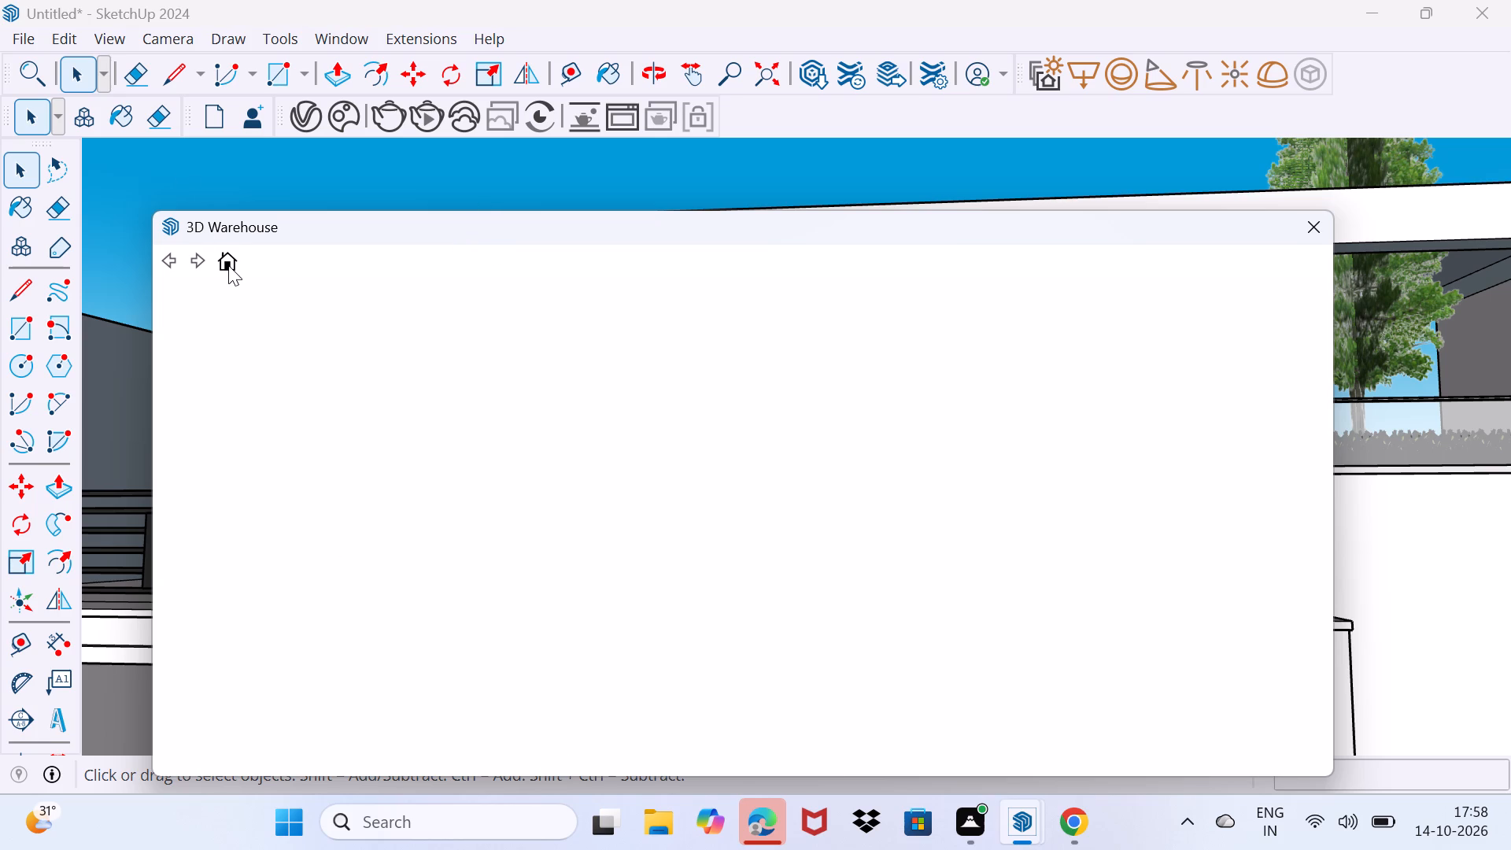
double_click(228, 265)
left_click_drag(1072, 238, 1049, 694)
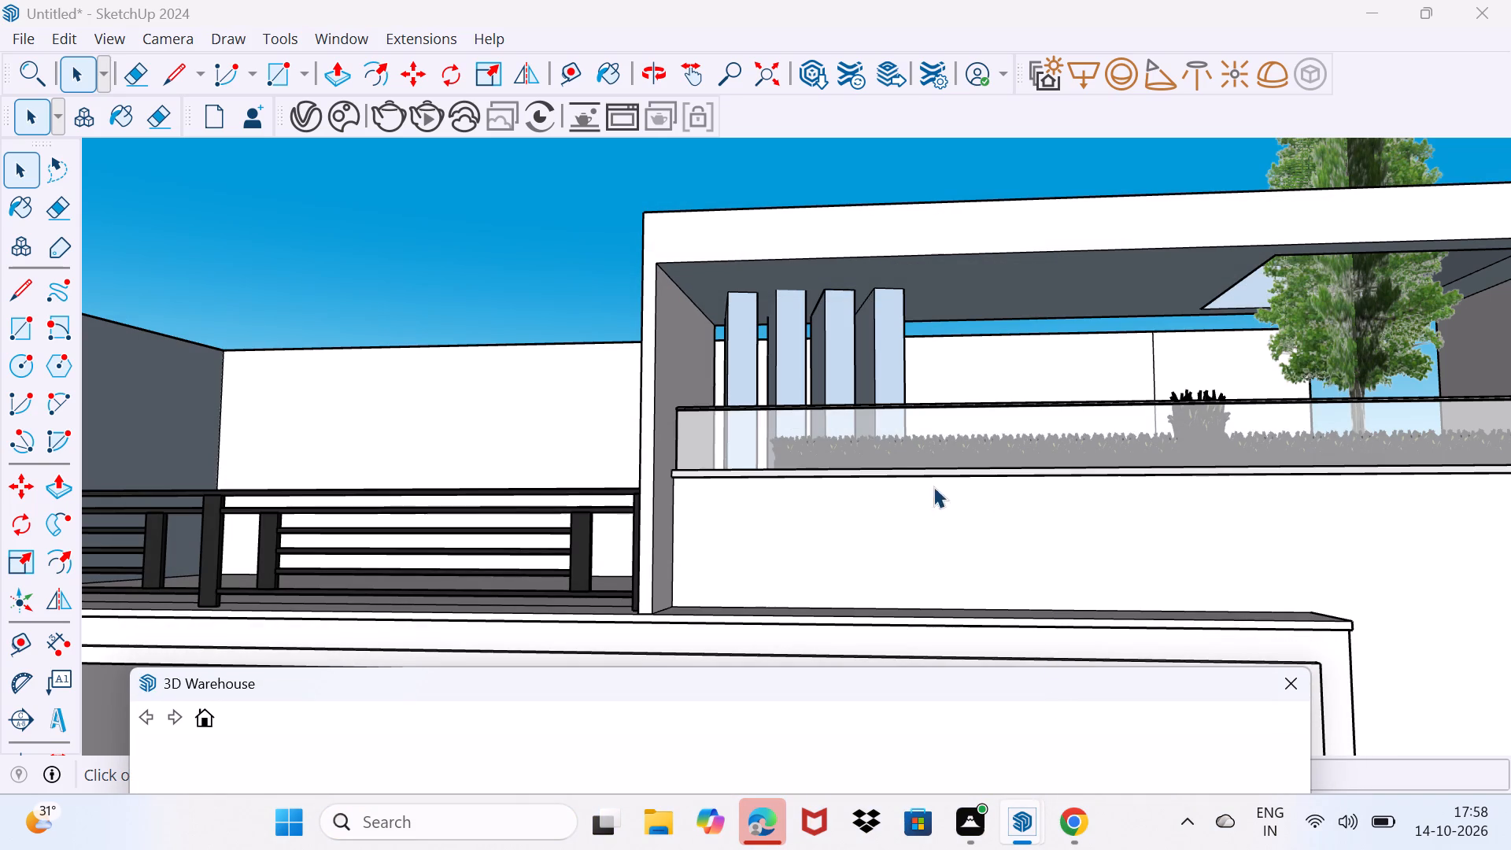
Scale up the height of the low planter directly beside the taller one, on the side toward the vertical fins.
scroll(691, 466, "up", 3)
middle_click_drag(778, 401, 712, 550)
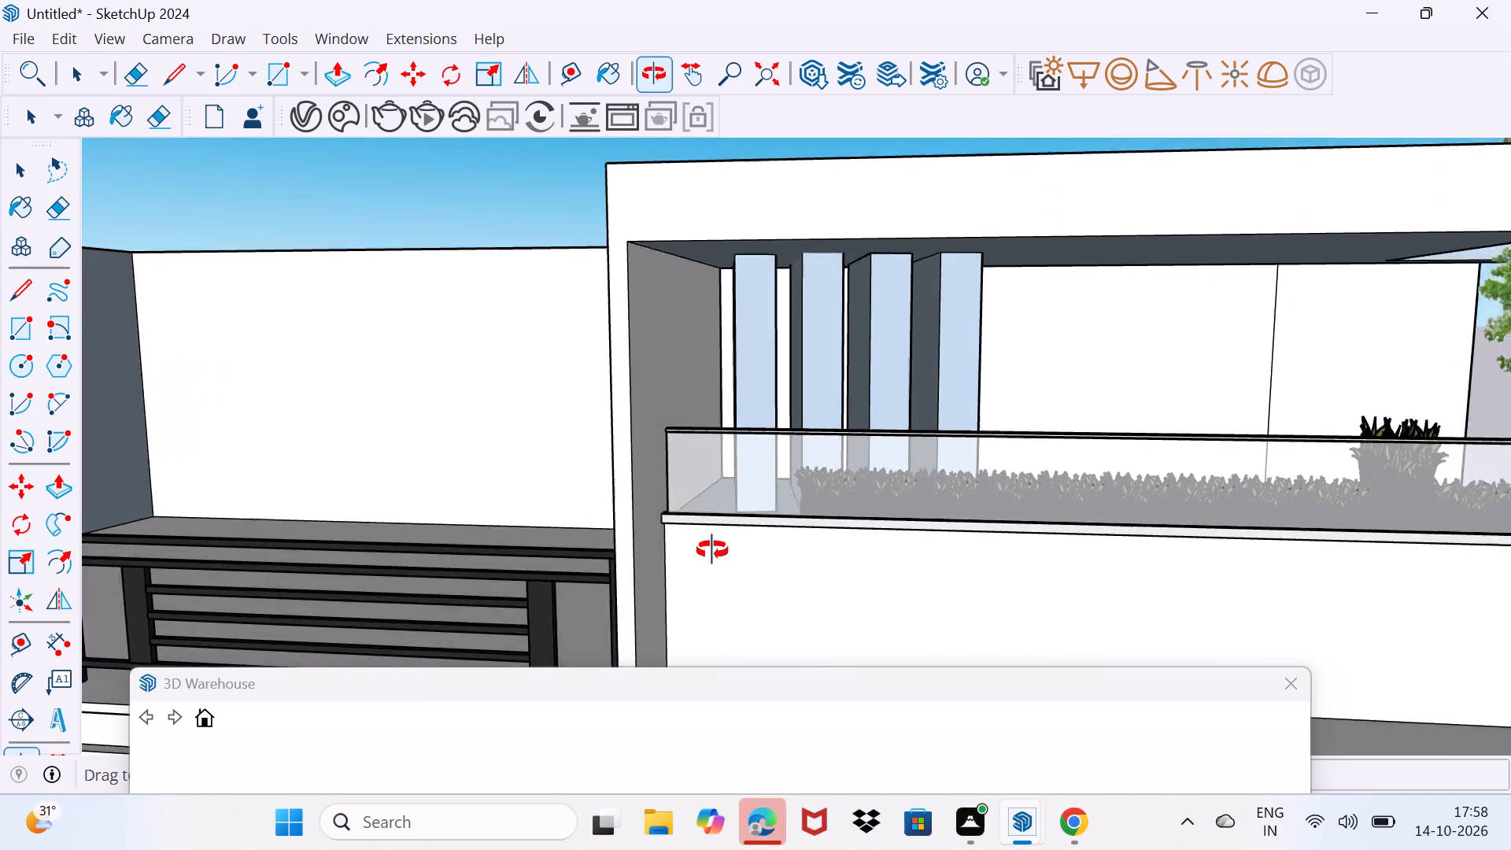
middle_click_drag(712, 550, 682, 469)
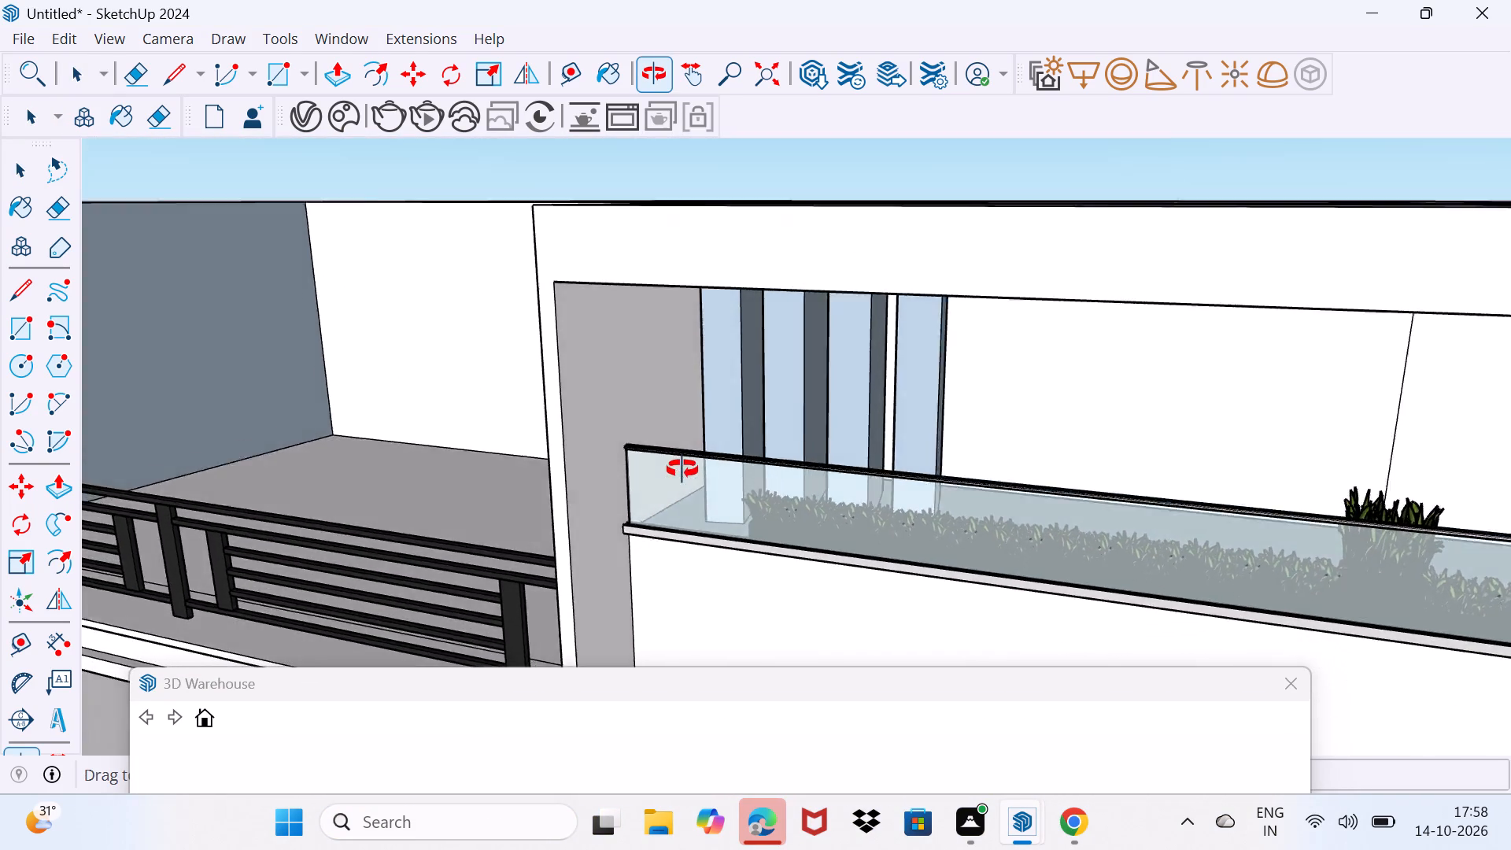
middle_click_drag(682, 469, 0, 495)
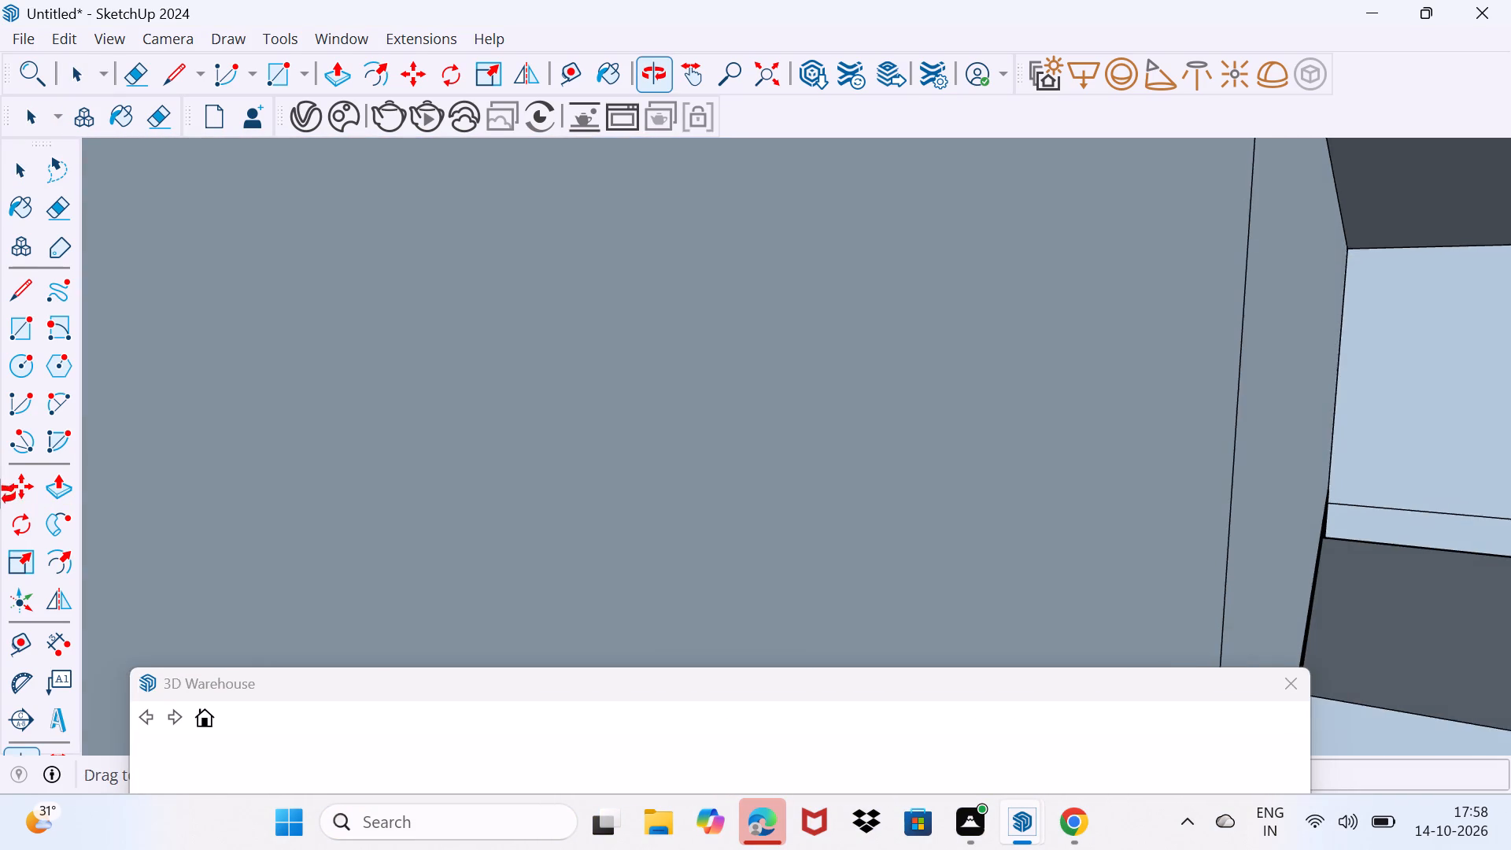
middle_click_drag(0, 495, 83, 509)
scroll(334, 594, "up", 7)
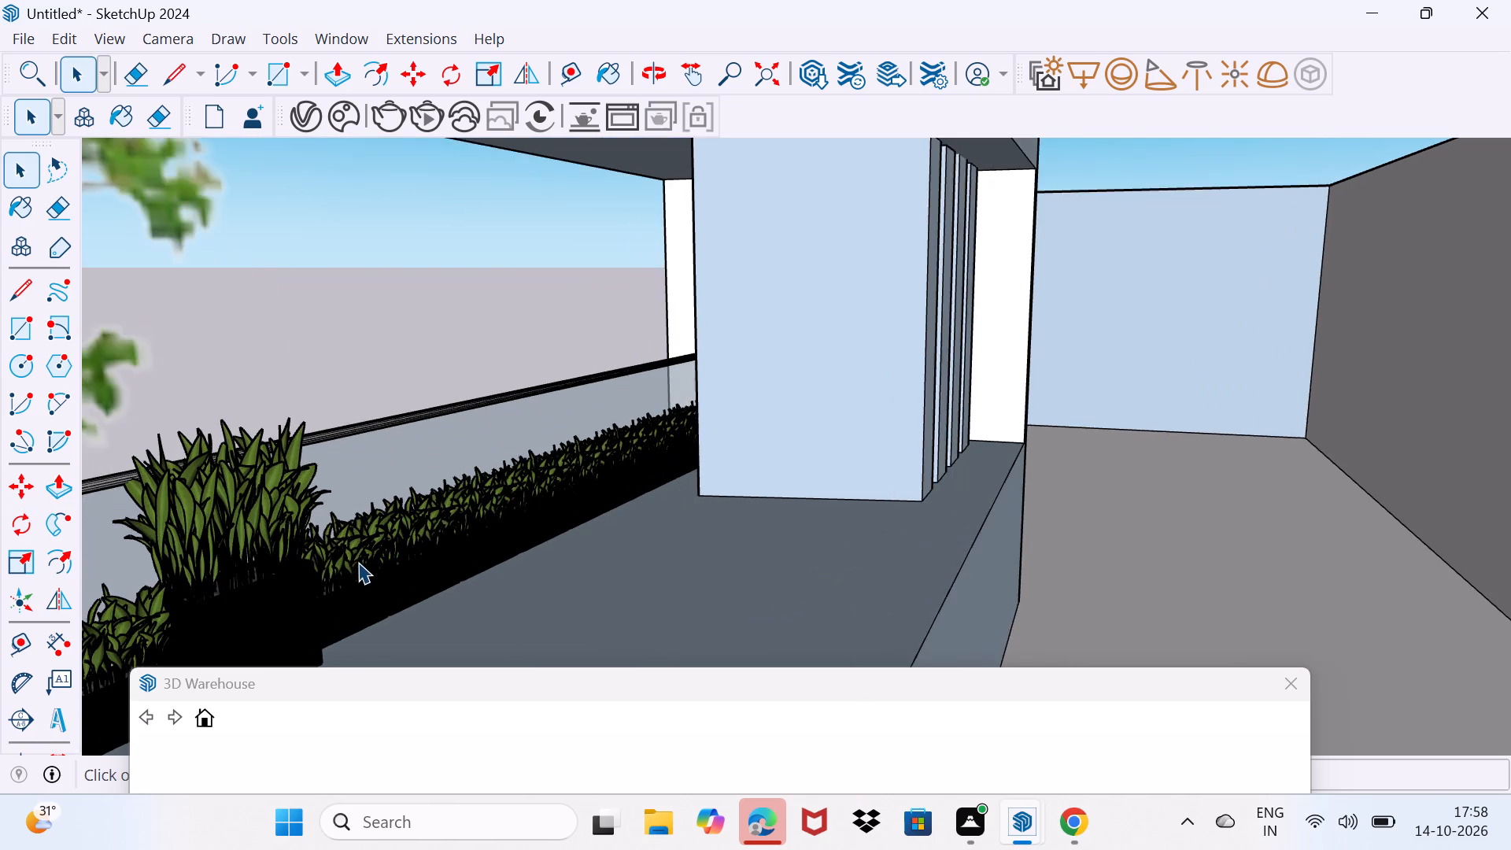
left_click(365, 568)
key("d")
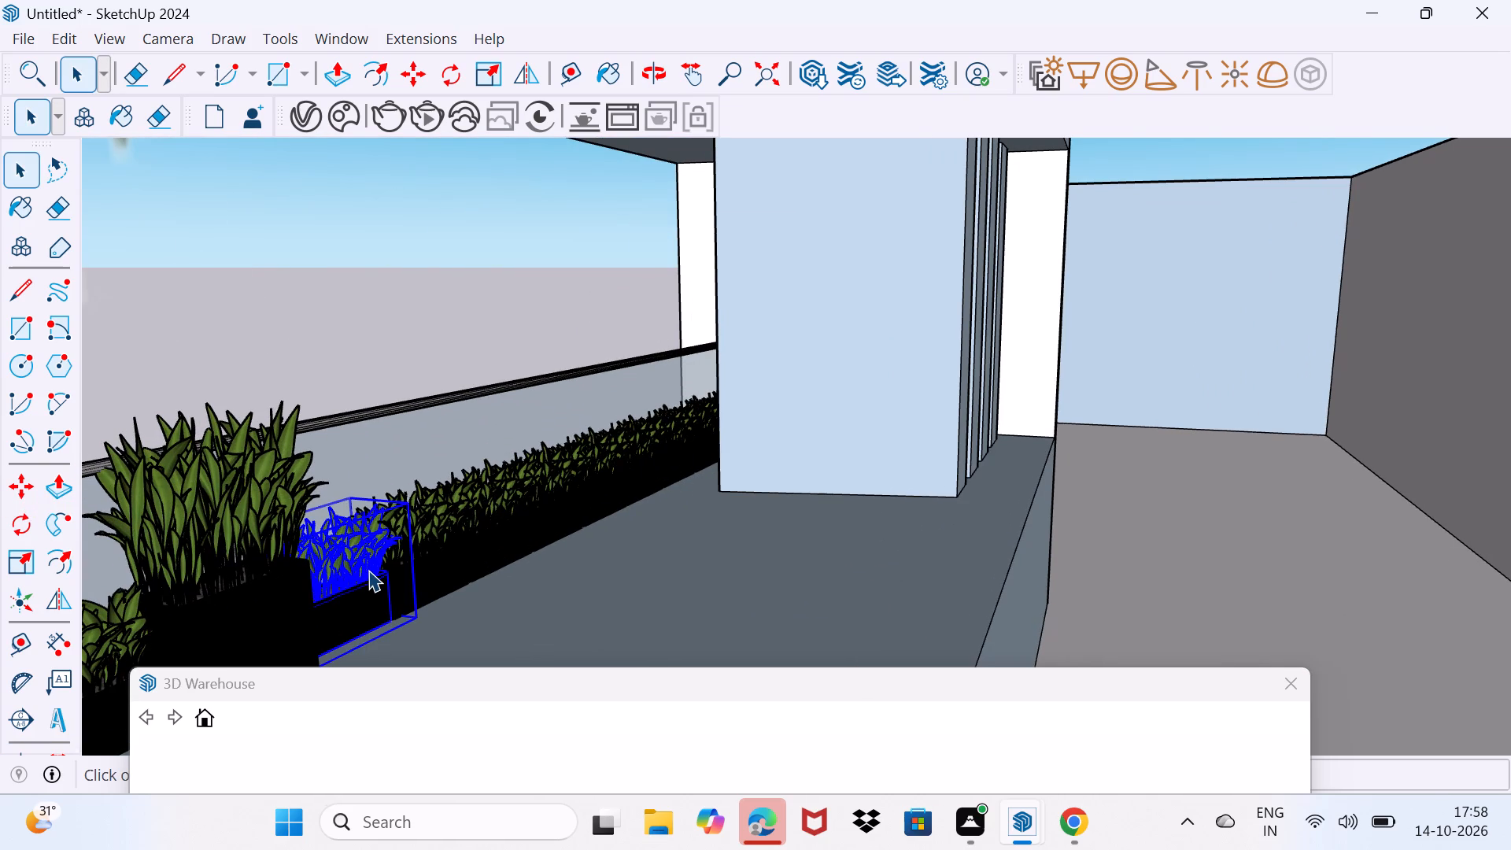
key("s")
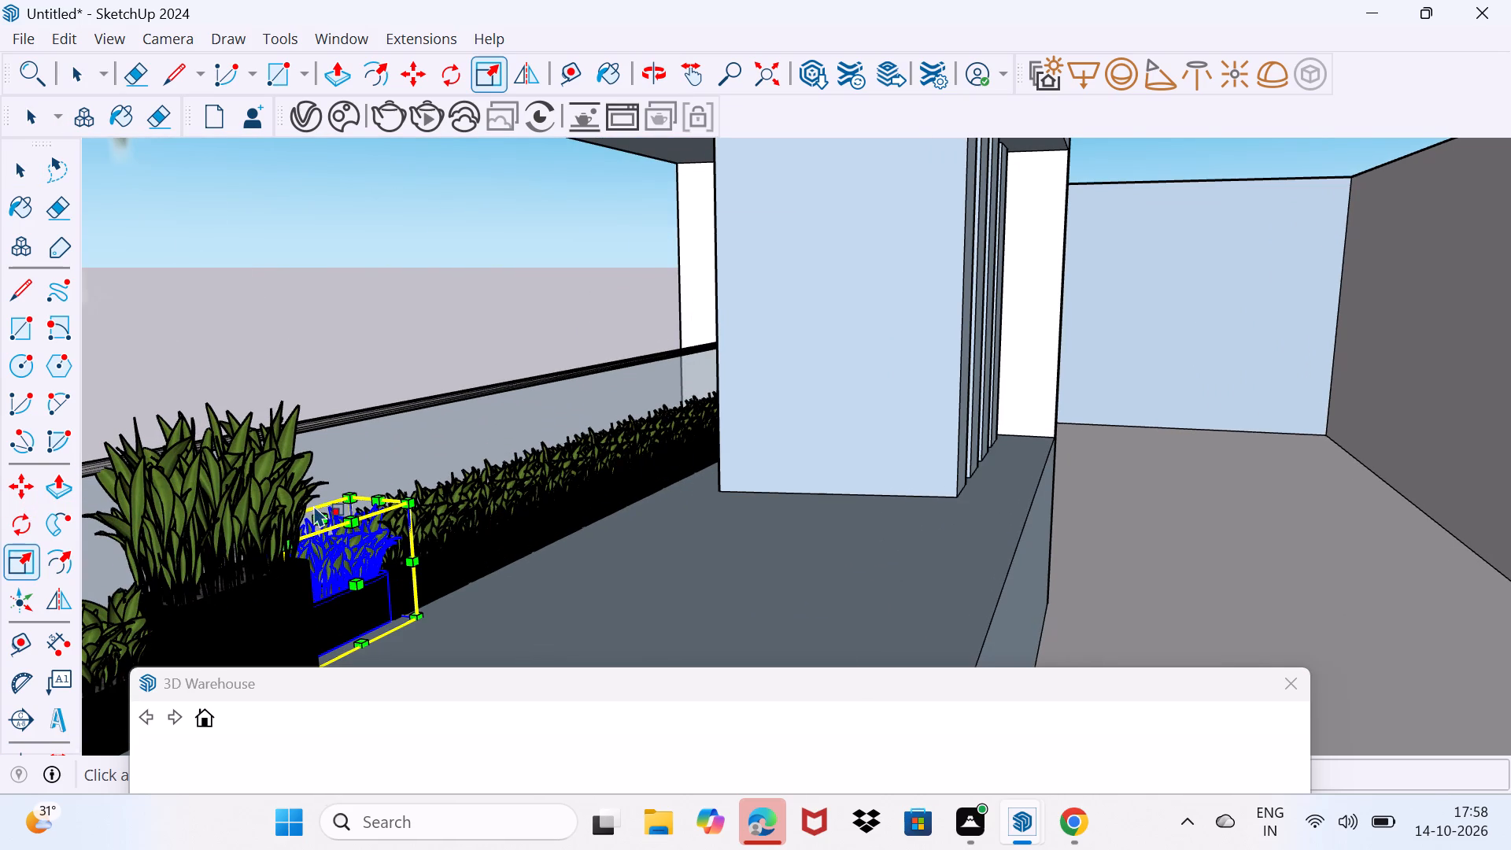
left_click(314, 508)
left_click_drag(318, 519, 318, 504)
left_click_drag(318, 504, 318, 438)
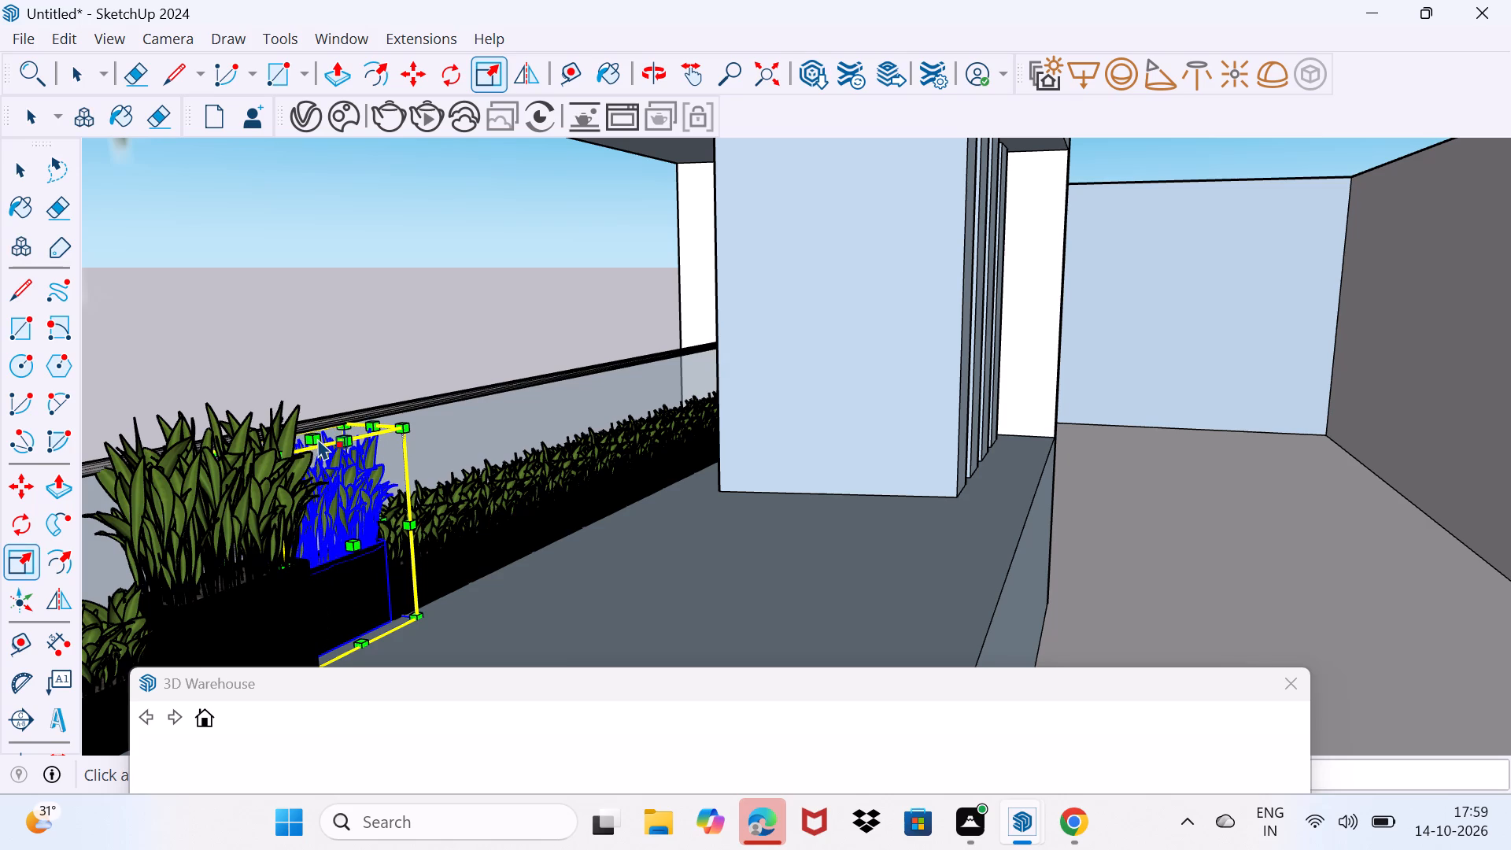
key("space")
Scale up the height of the second low planter from the original tall one, toward the vertical fins, to match its raised neighbour.
left_click(430, 539)
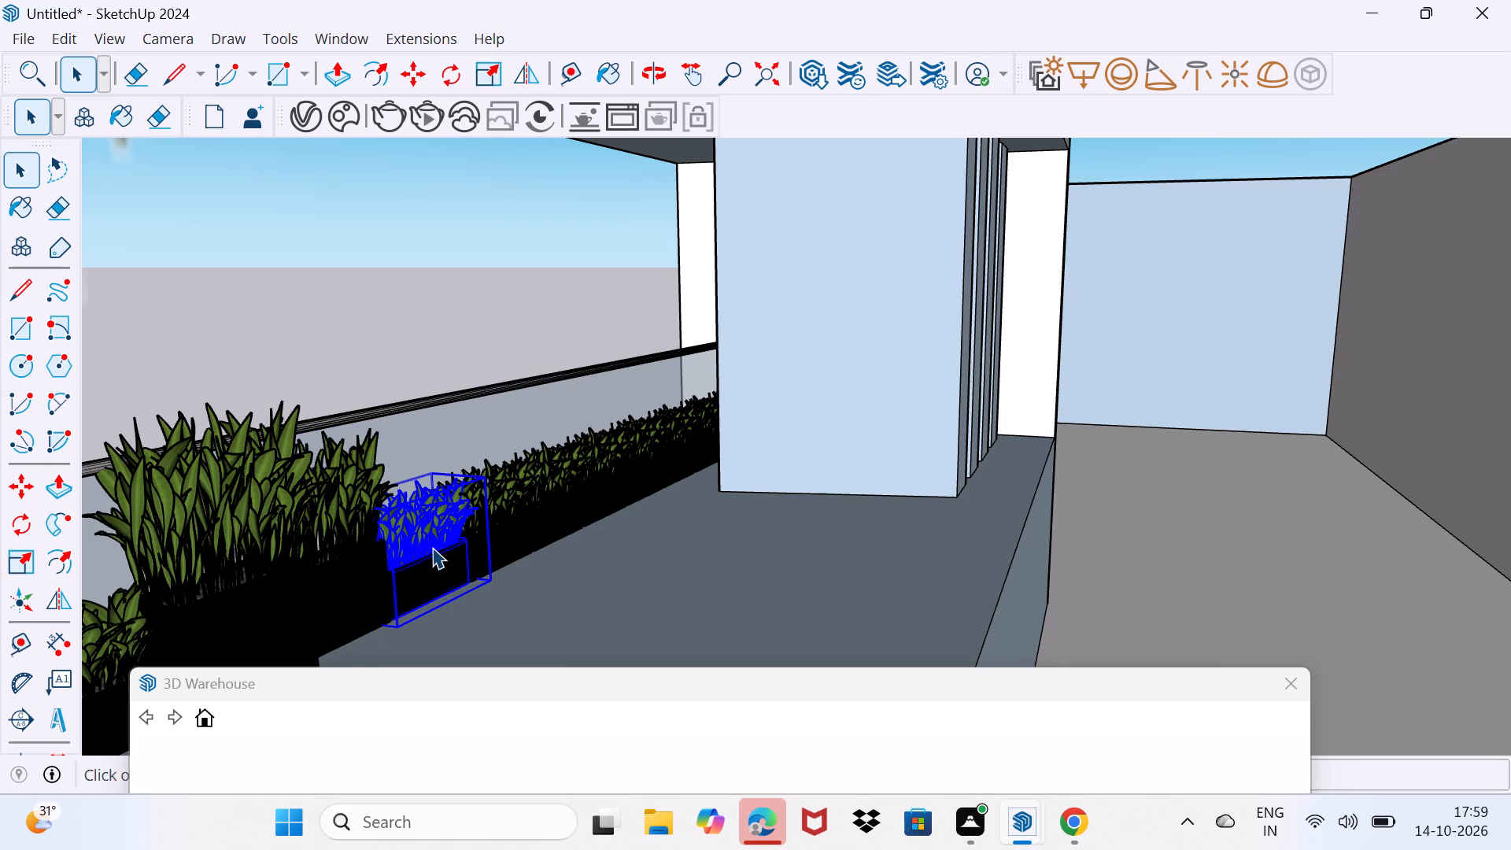
key("s")
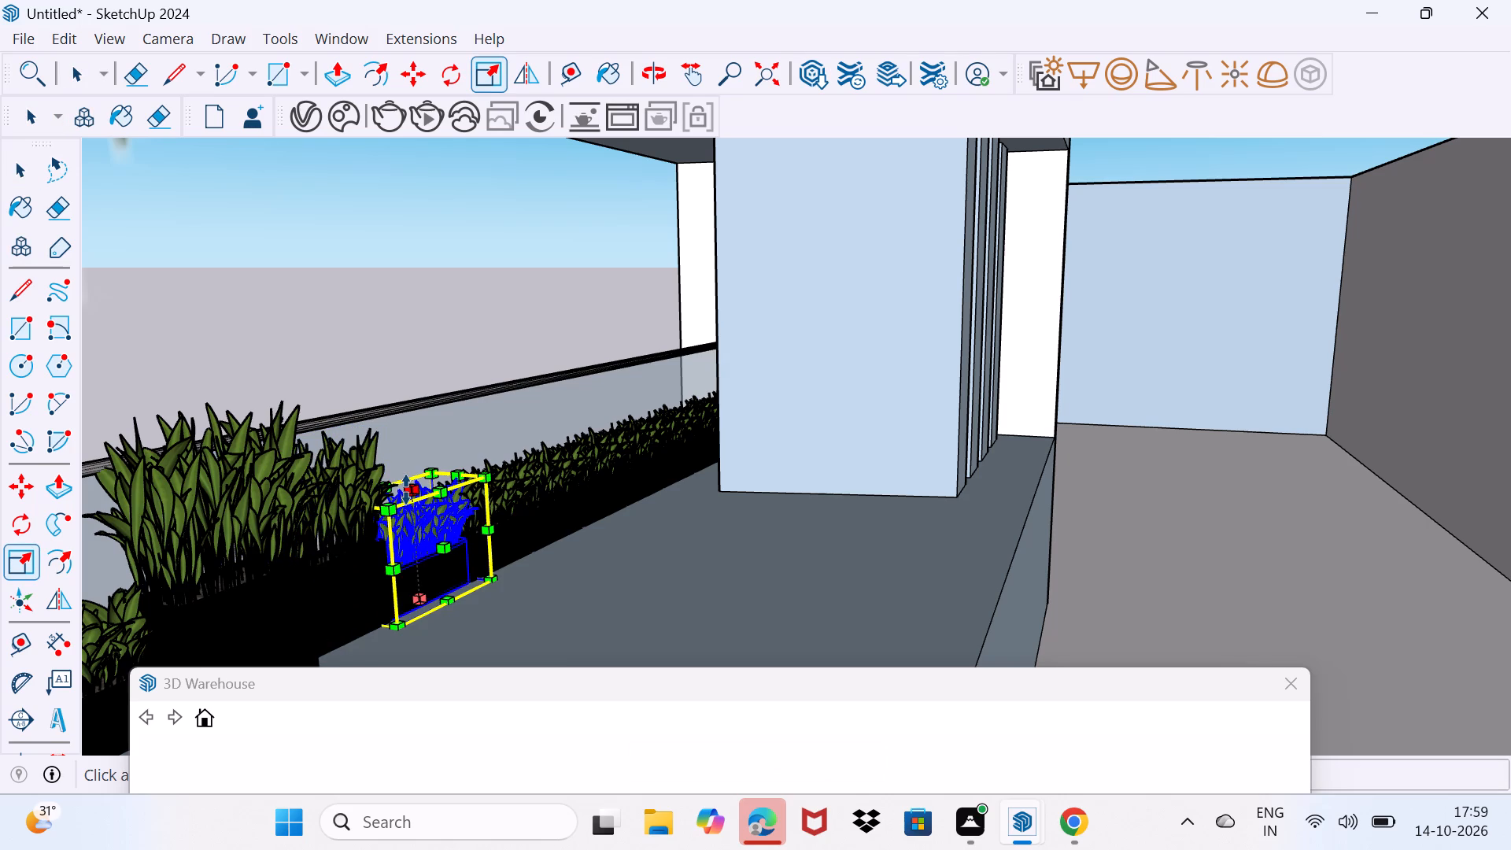
left_click(406, 490)
left_click(400, 419)
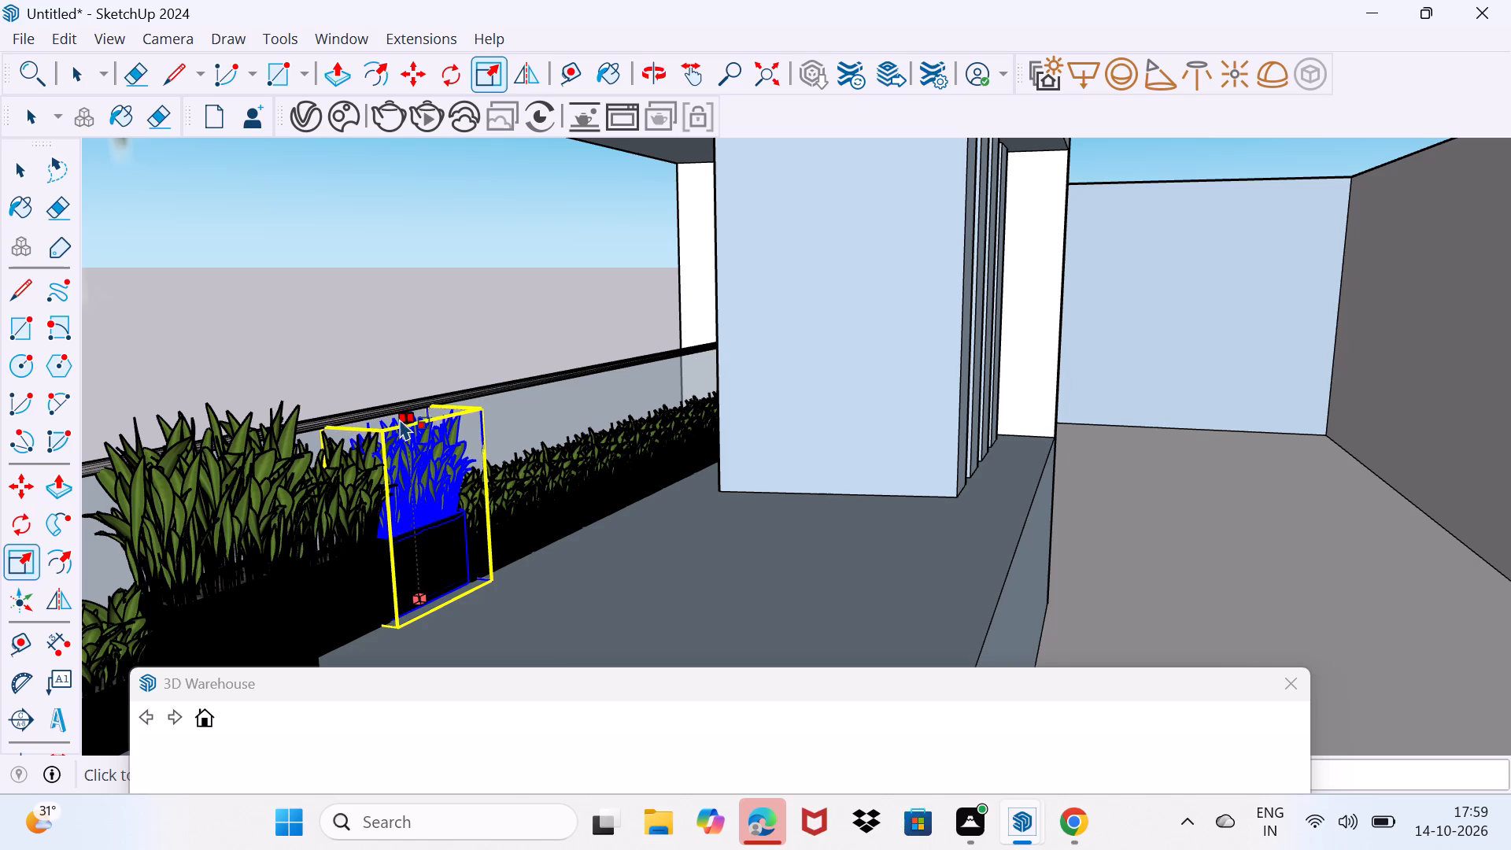
key("space")
left_click_drag(561, 592, 563, 583)
Scale up the height of the third planter along the glass railing toward the fins, keeping its tip below the handrail.
left_click(514, 523)
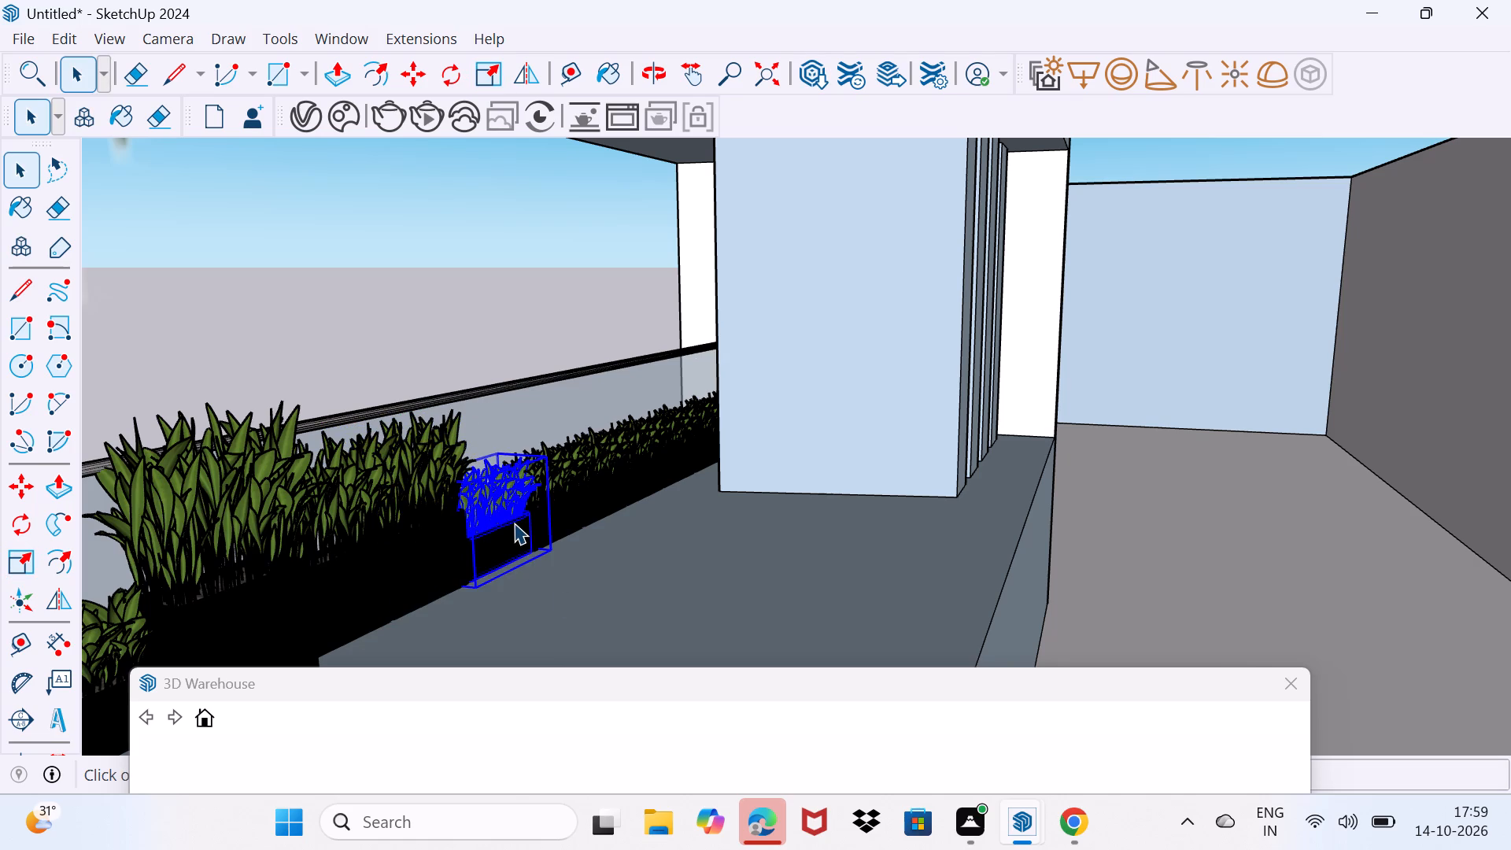
key("s")
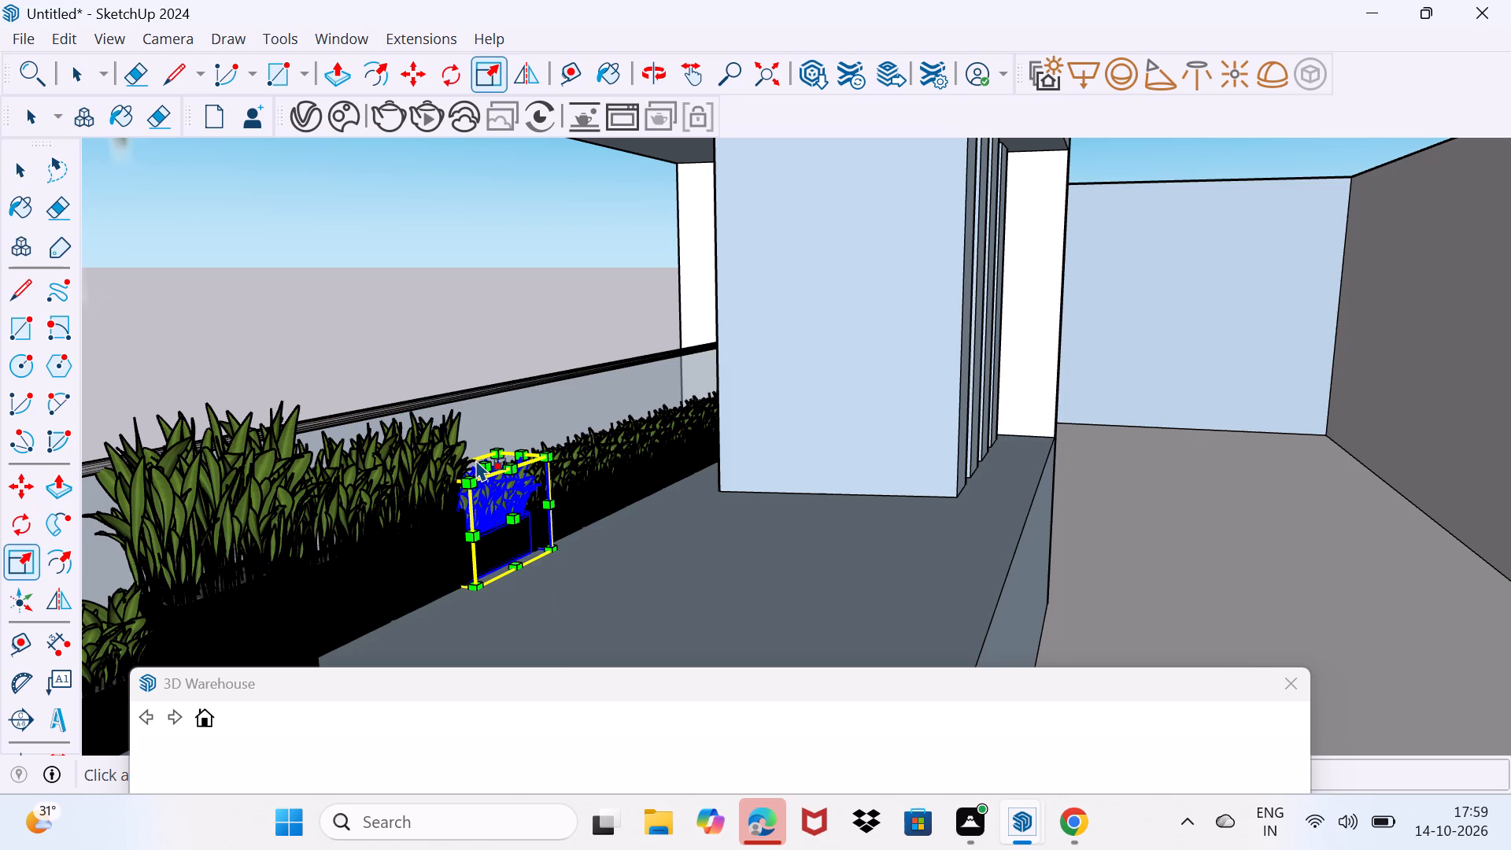
left_click(476, 460)
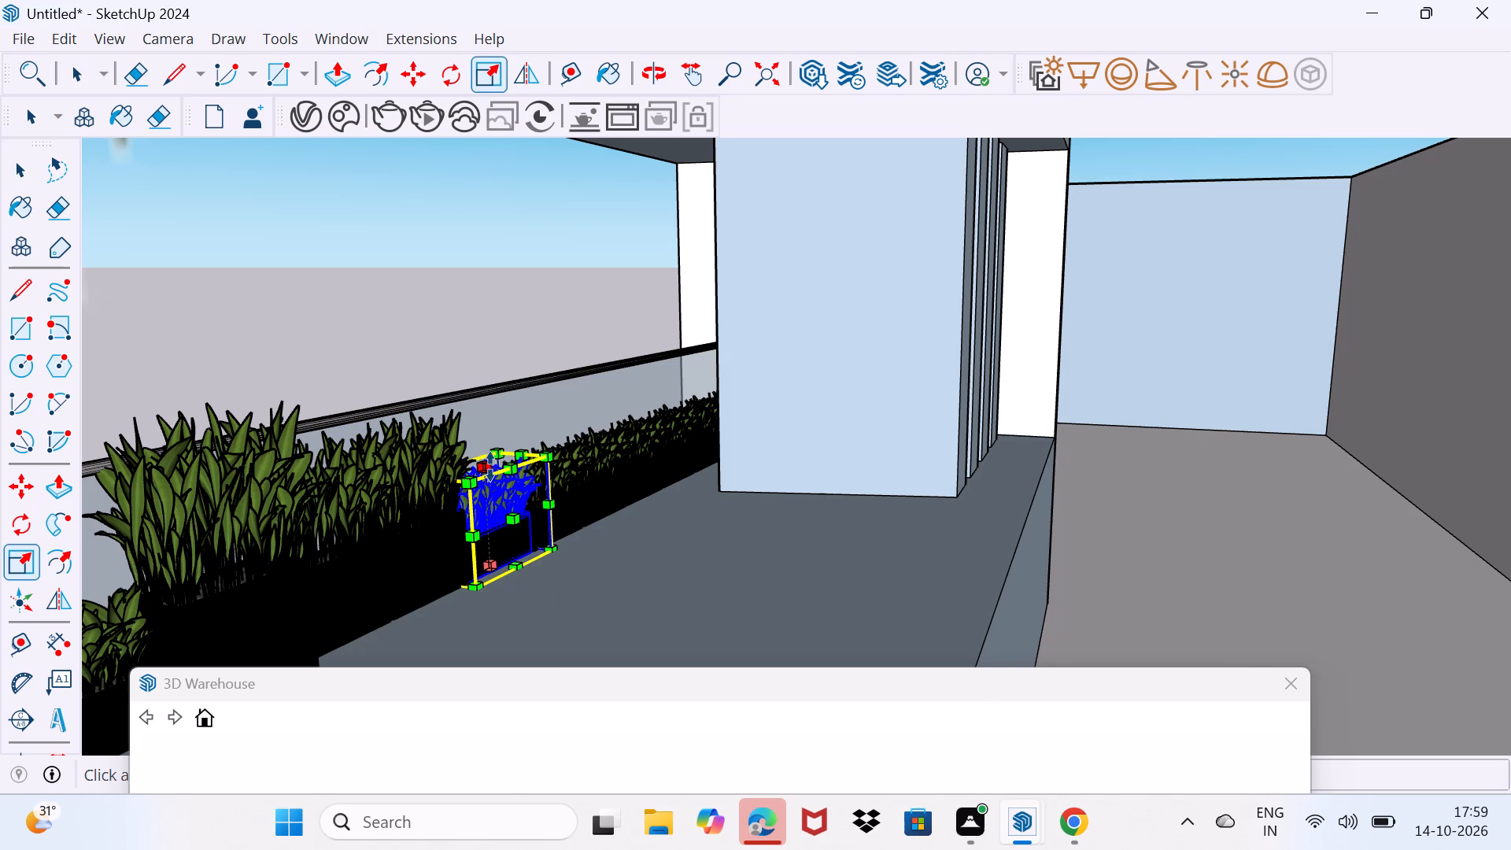
left_click(490, 467)
left_click(473, 413)
key("space")
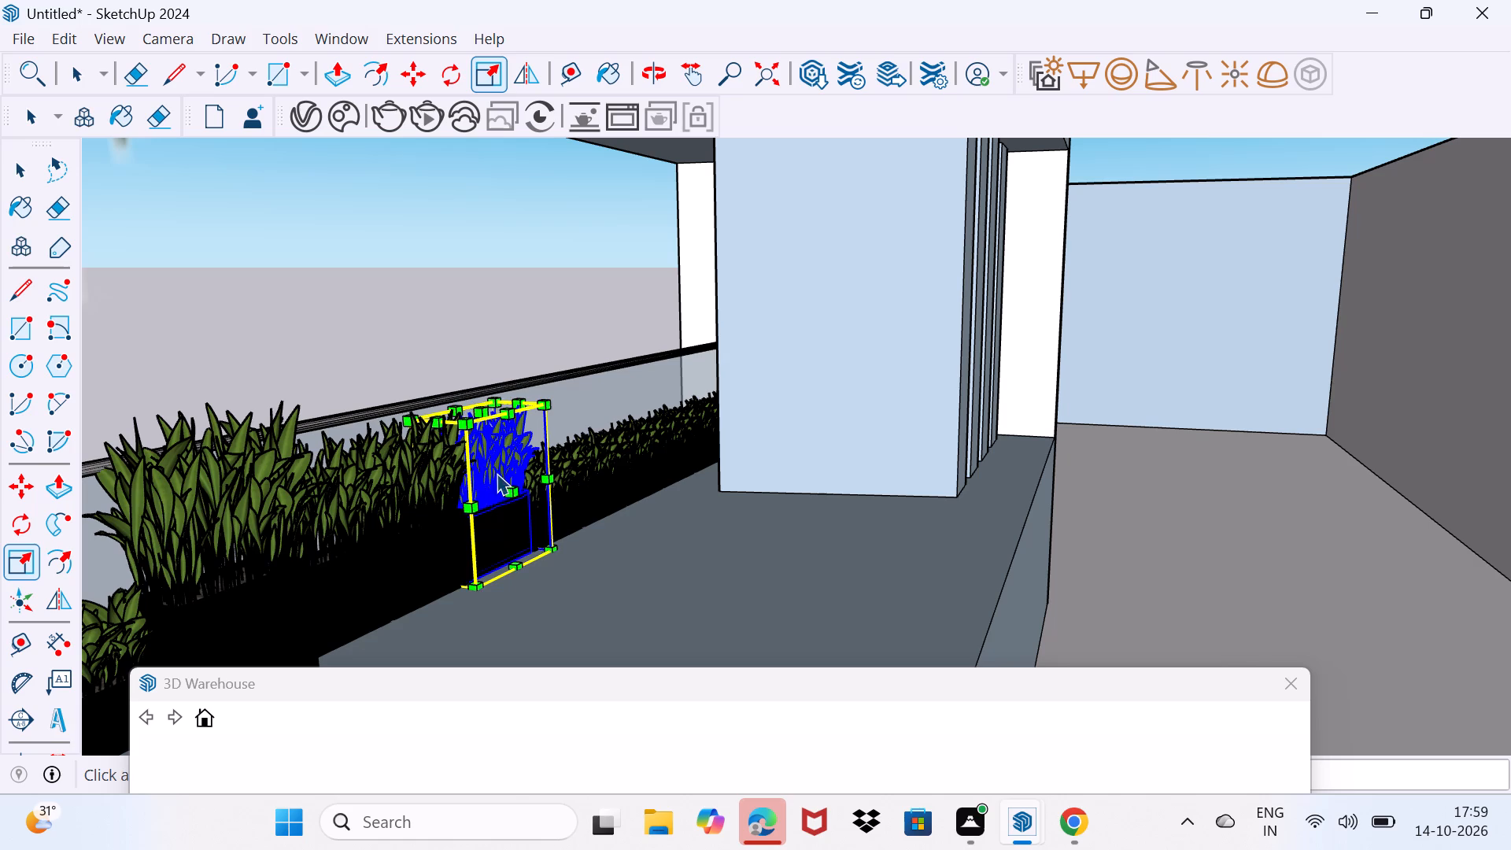
left_click_drag(613, 623, 623, 527)
Scale up the height of the fourth planter toward the fins so its plants reach close to the handrail.
scroll(597, 493, "up", 5)
middle_click_drag(589, 494, 518, 556)
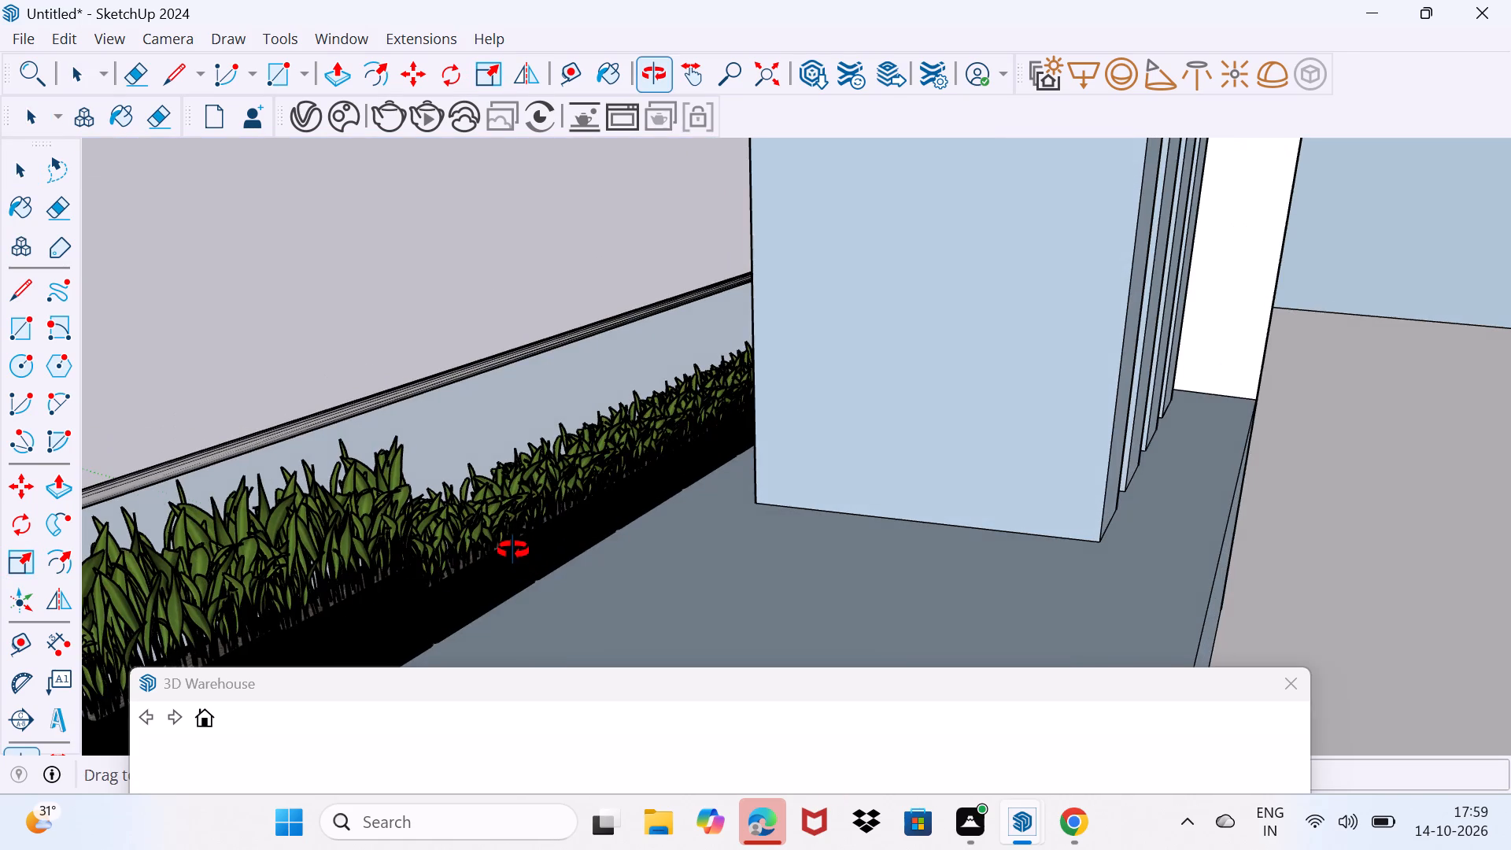
left_click(477, 588)
key("s")
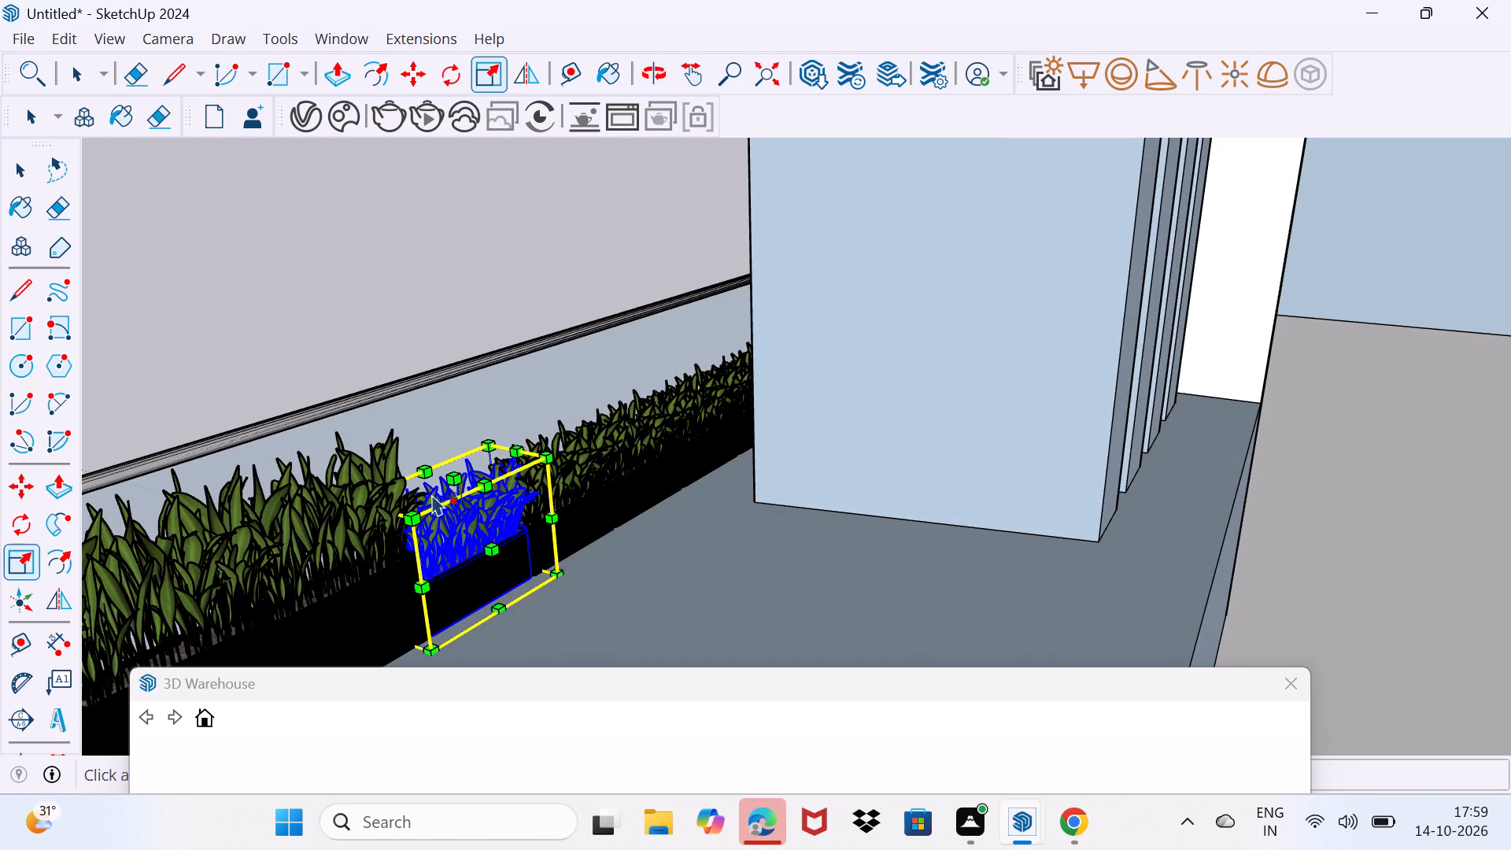
left_click(457, 482)
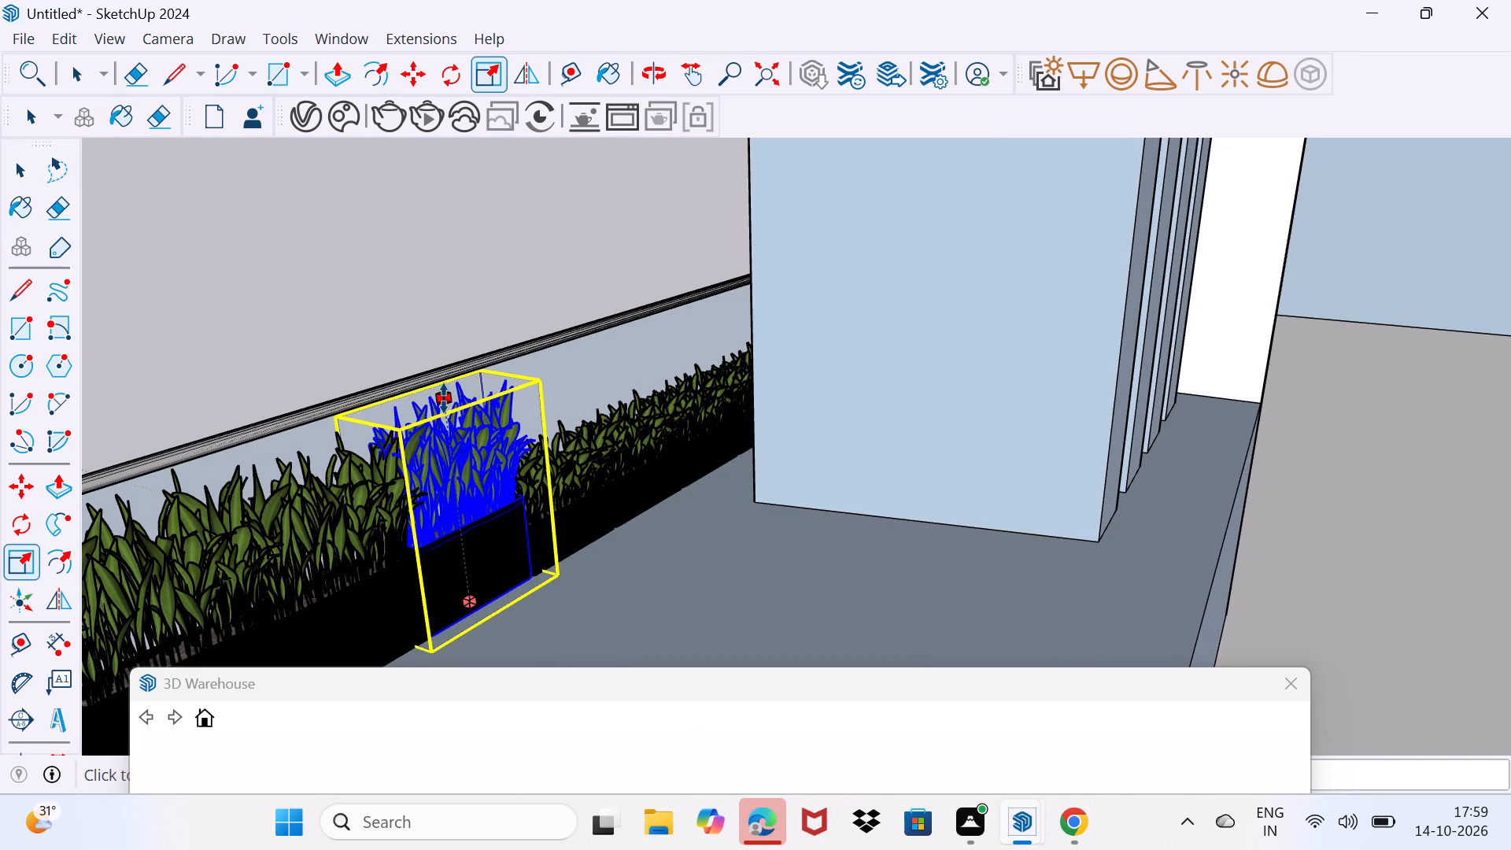
left_click(444, 398)
key("space")
left_click_drag(639, 645, 638, 542)
Scale up the height of the fifth planter toward the fins, in line with the raised planters before it.
left_click(574, 497)
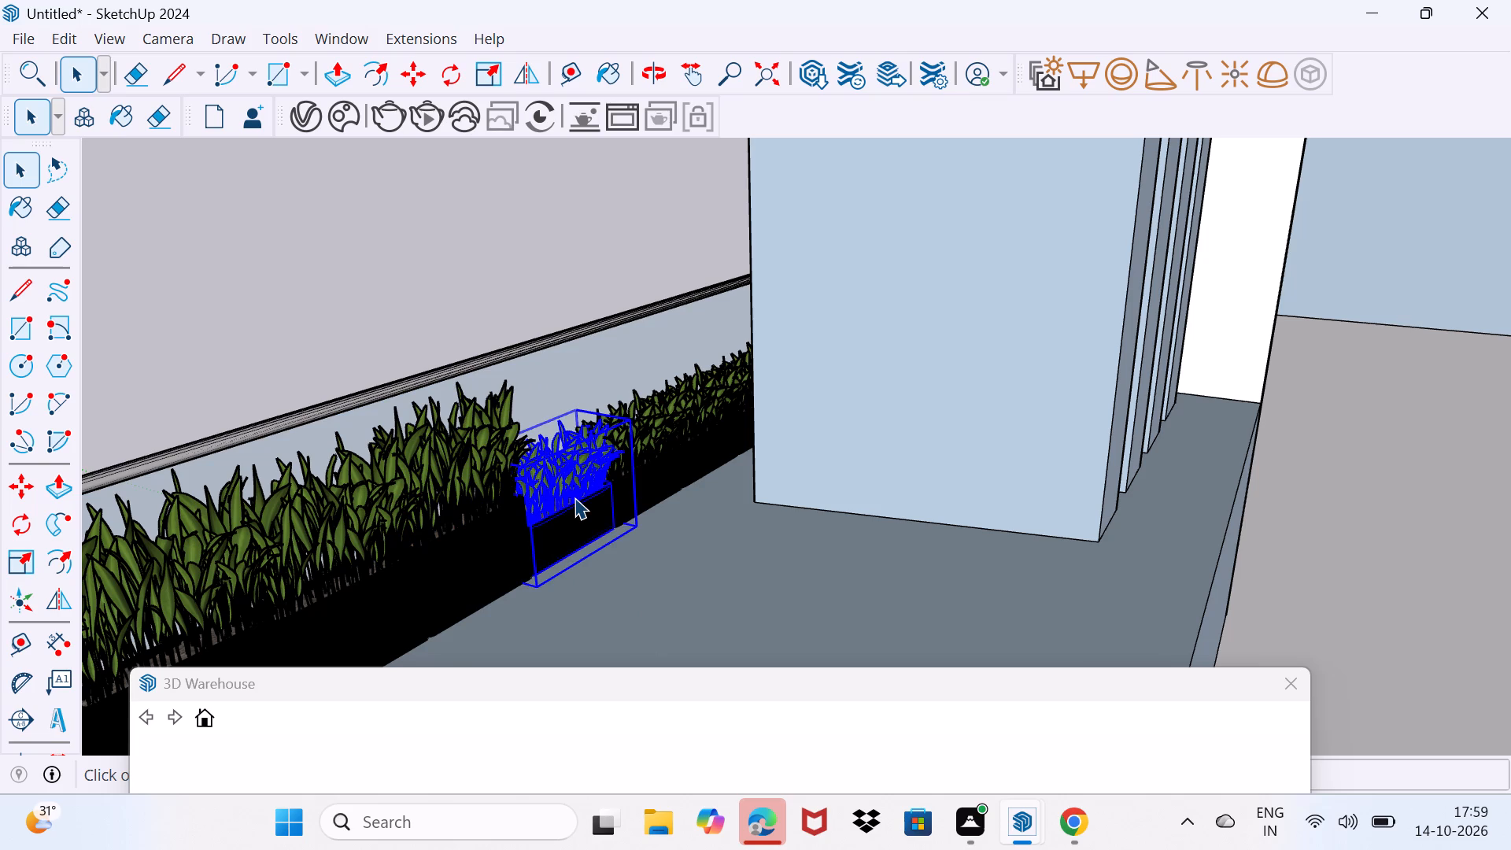
key("s")
left_click(551, 440)
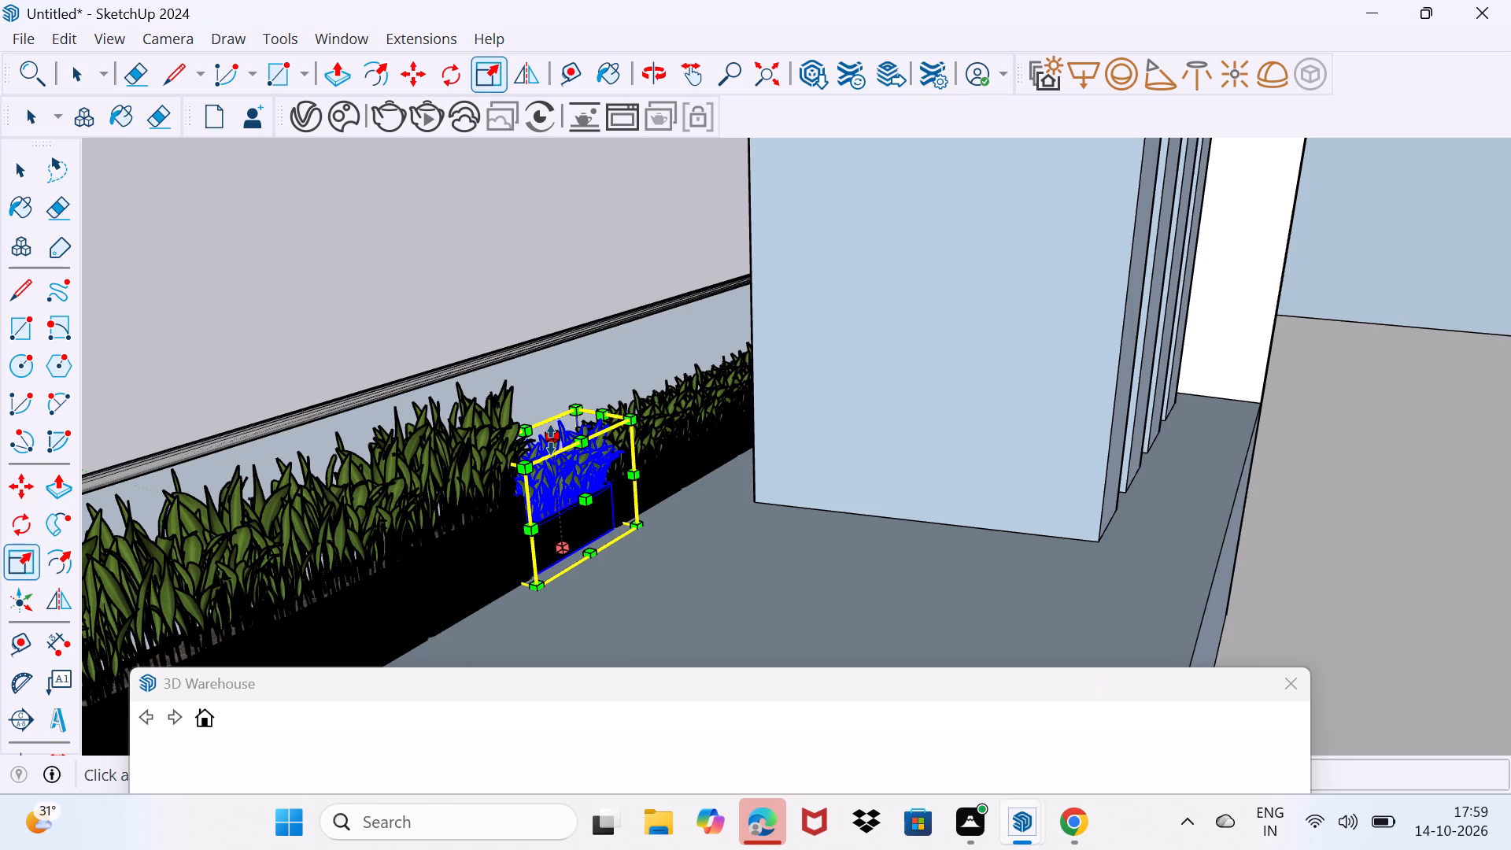
left_click(539, 368)
key("space")
left_click_drag(679, 587, 682, 544)
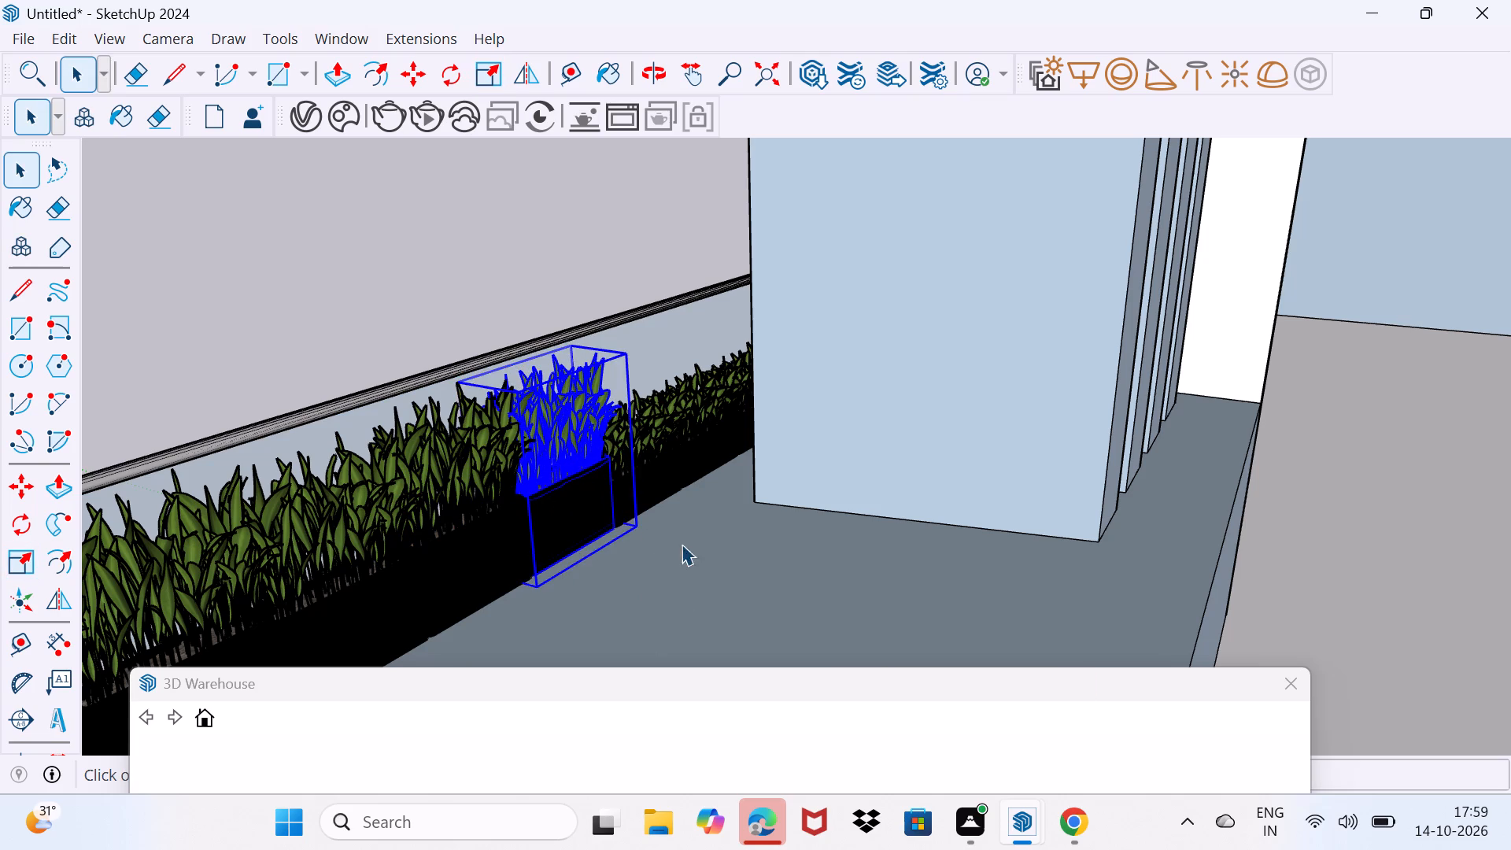
left_click_drag(682, 544, 682, 516)
Scale up the height of the sixth planter toward the fins to continue the raised row below the handrail.
left_click(644, 439)
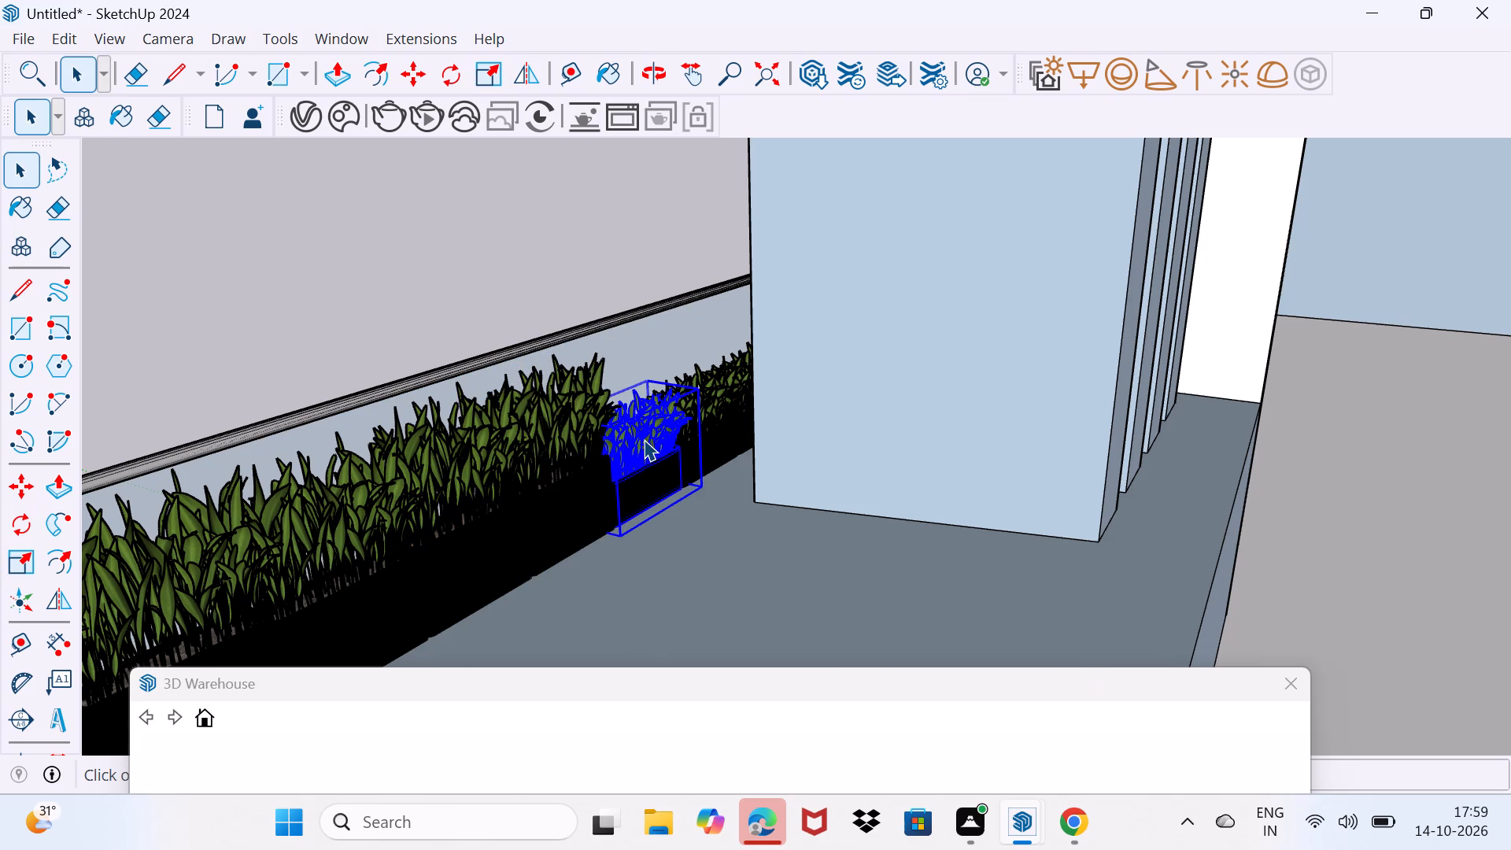
key("s")
left_click(637, 400)
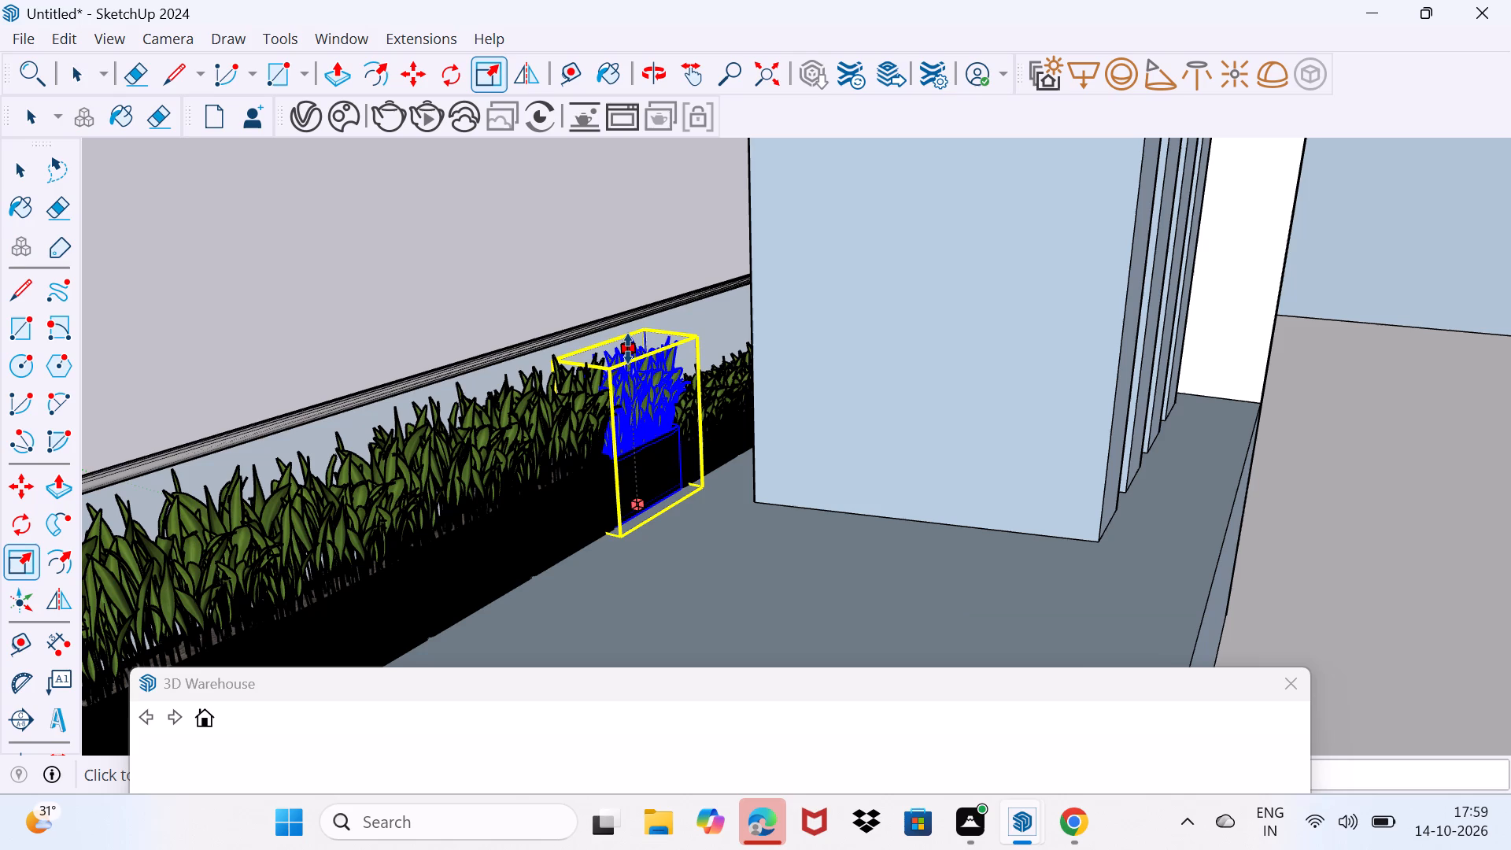
left_click(628, 349)
key("space")
left_click_drag(689, 544, 692, 515)
Scale up the height of the seventh planter, beside the first wide fin, to match the raised row.
middle_click_drag(679, 501, 692, 514)
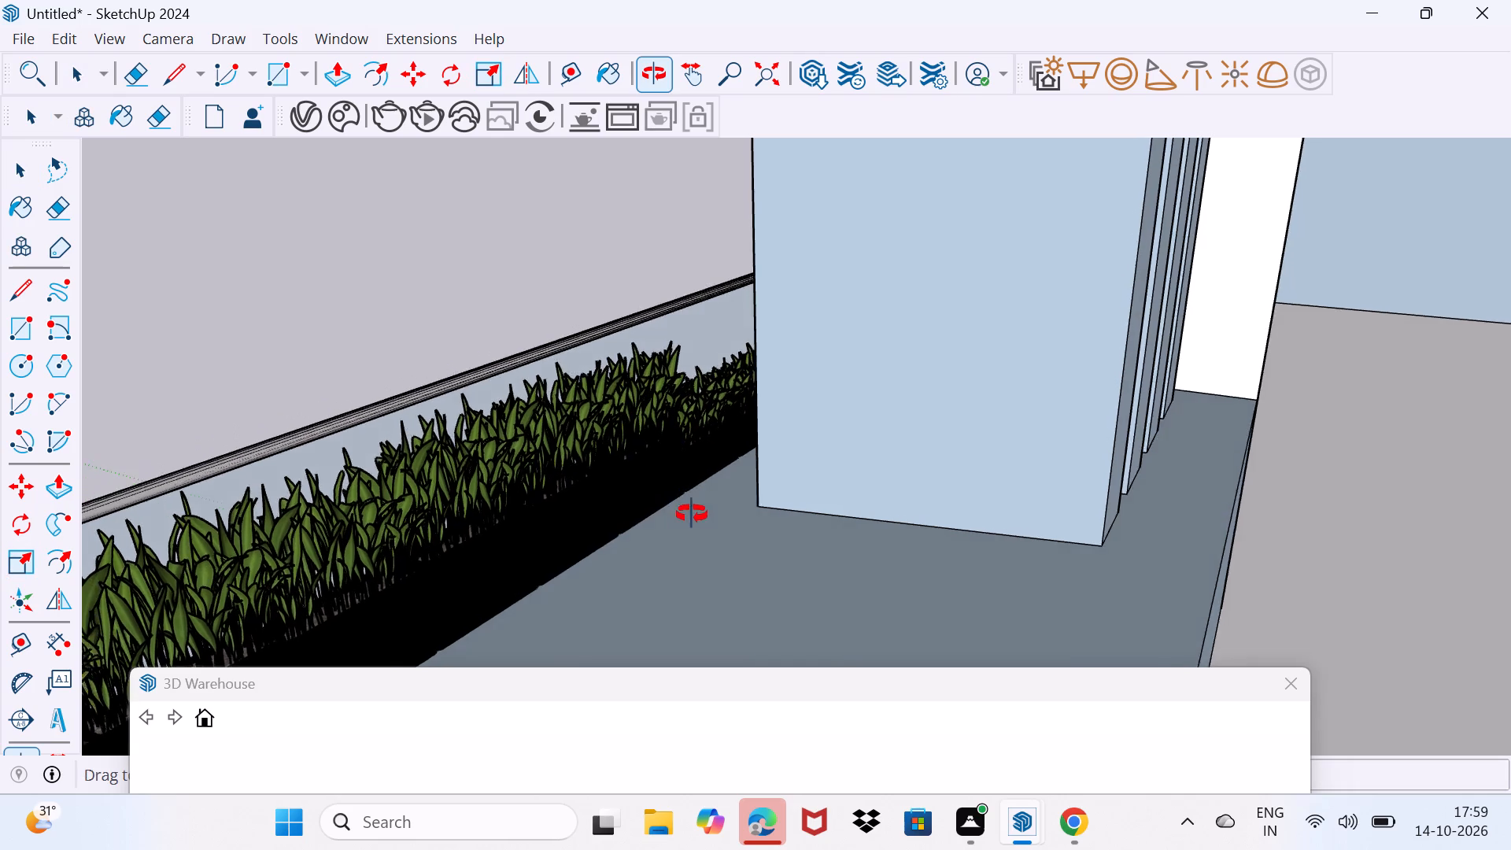
middle_click_drag(692, 514, 756, 515)
scroll(748, 444, "up", 7)
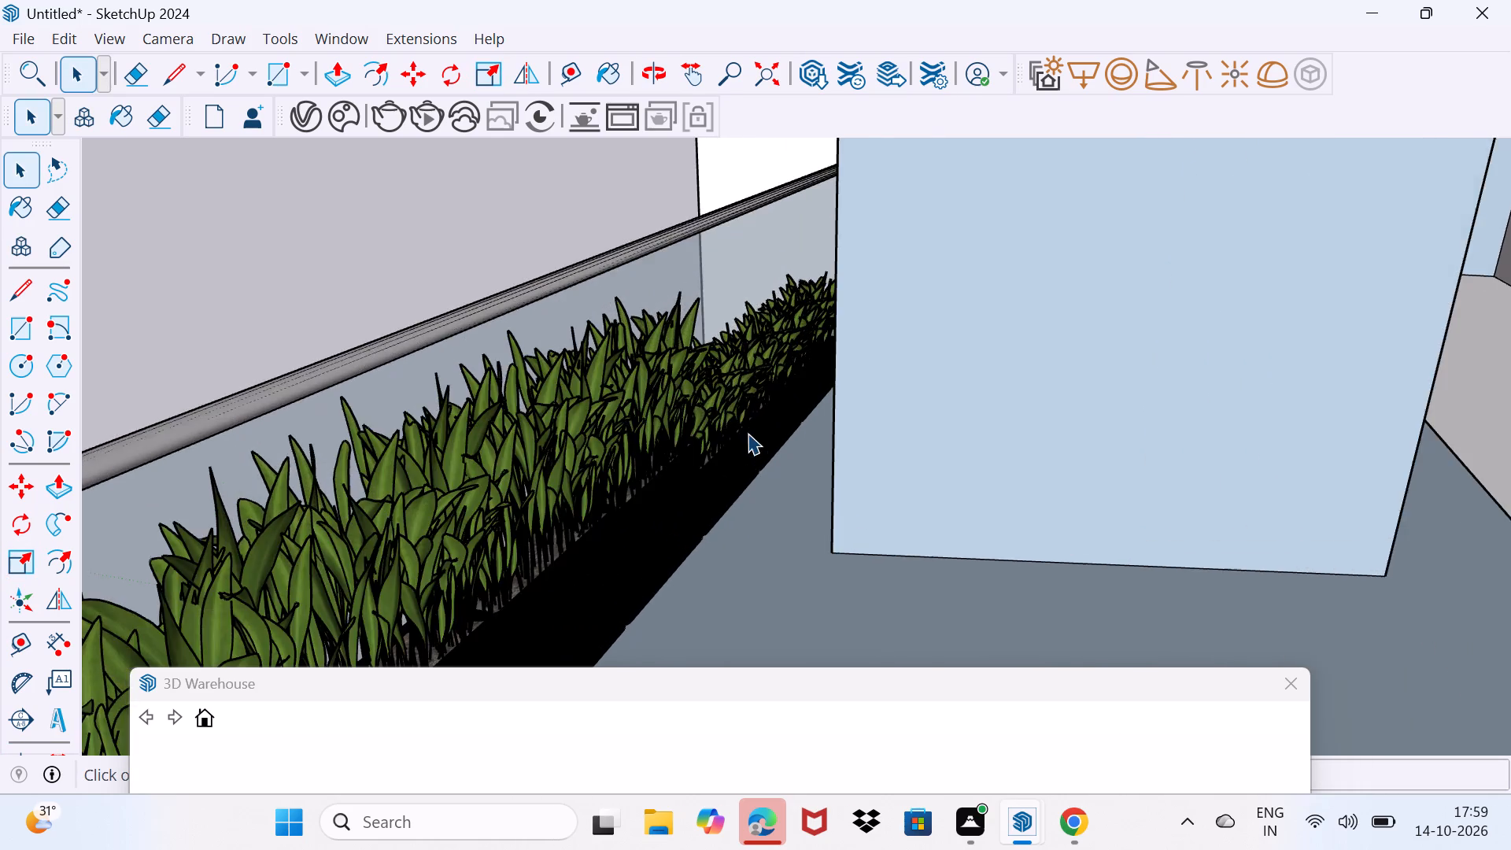
scroll(748, 433, "up", 2)
left_click(727, 453)
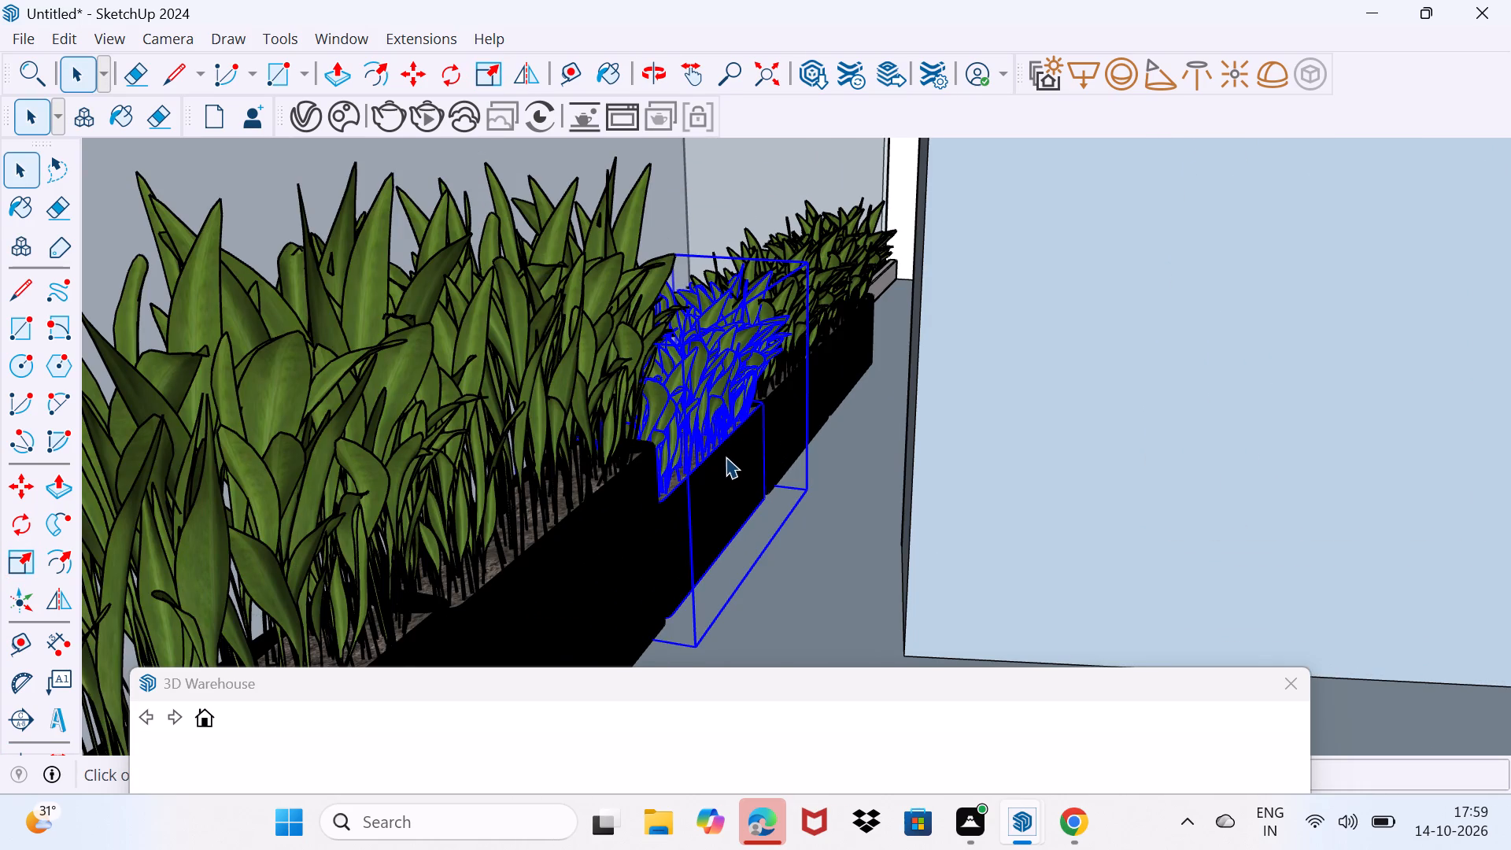
key("s")
left_click(674, 294)
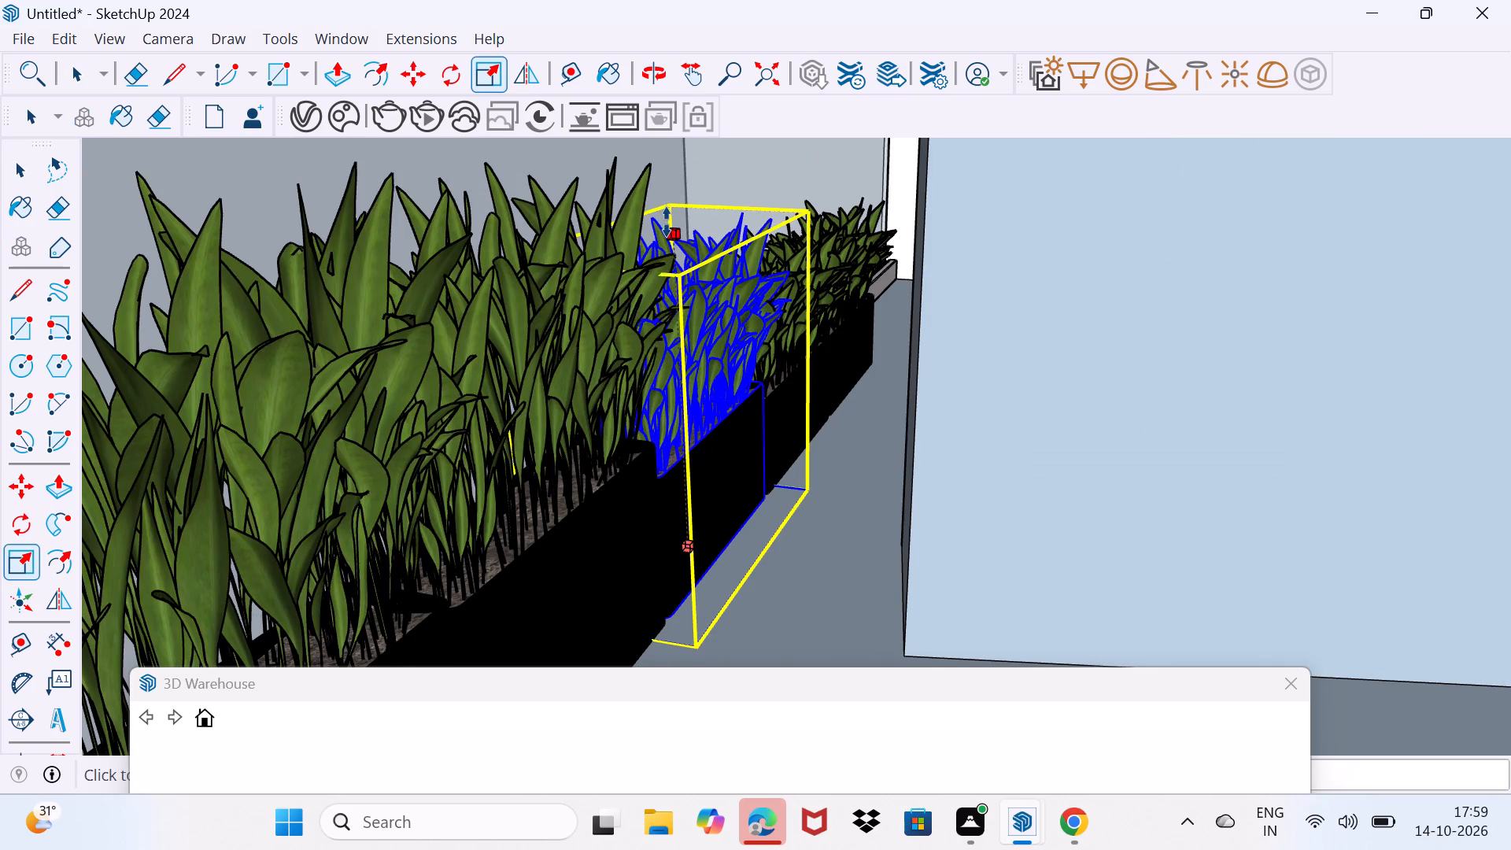
left_click(659, 180)
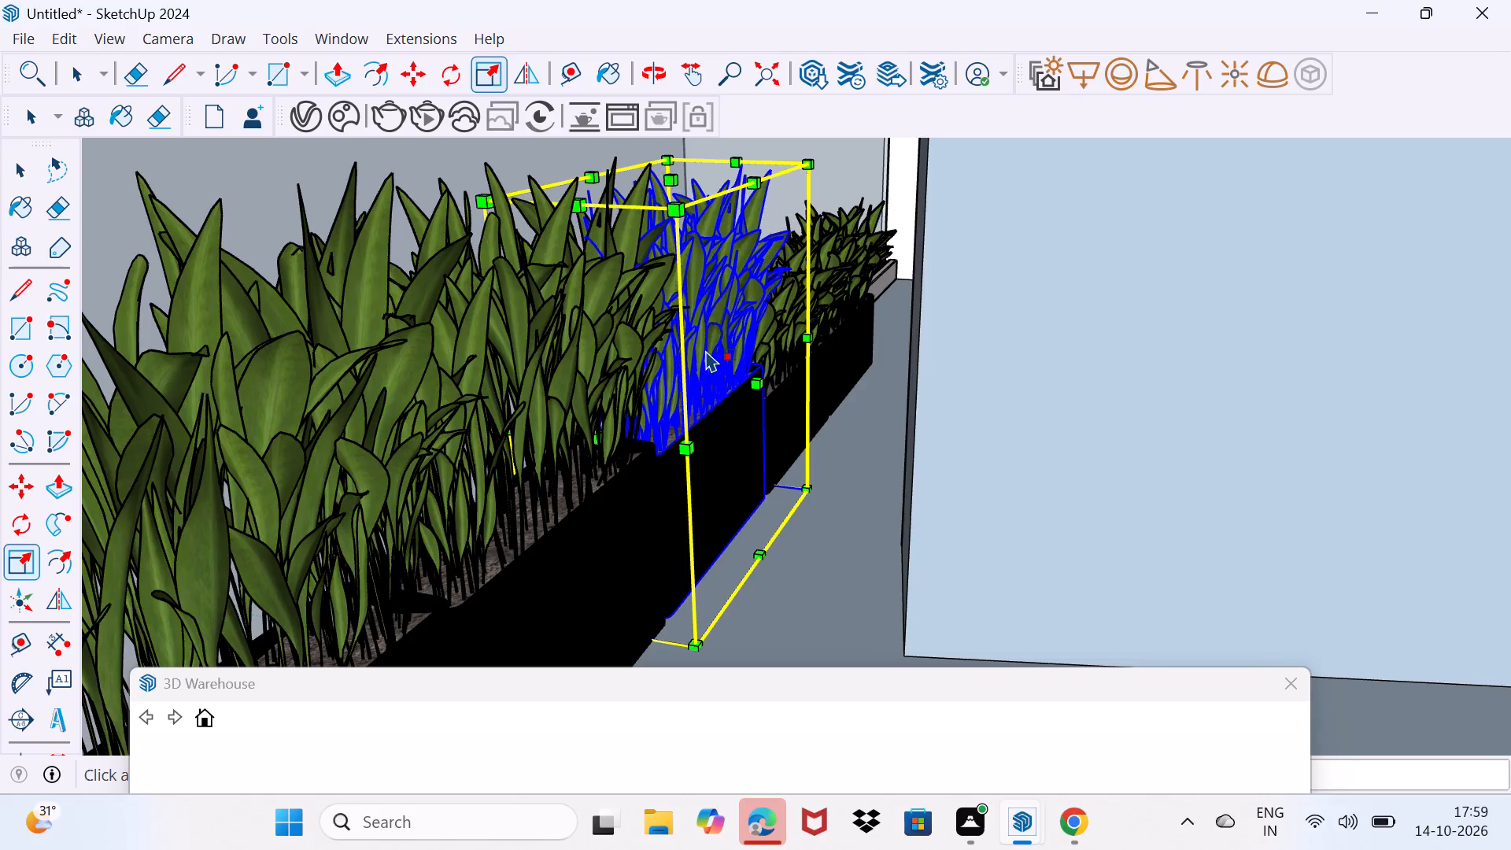
middle_click_drag(708, 354, 701, 408, "shift")
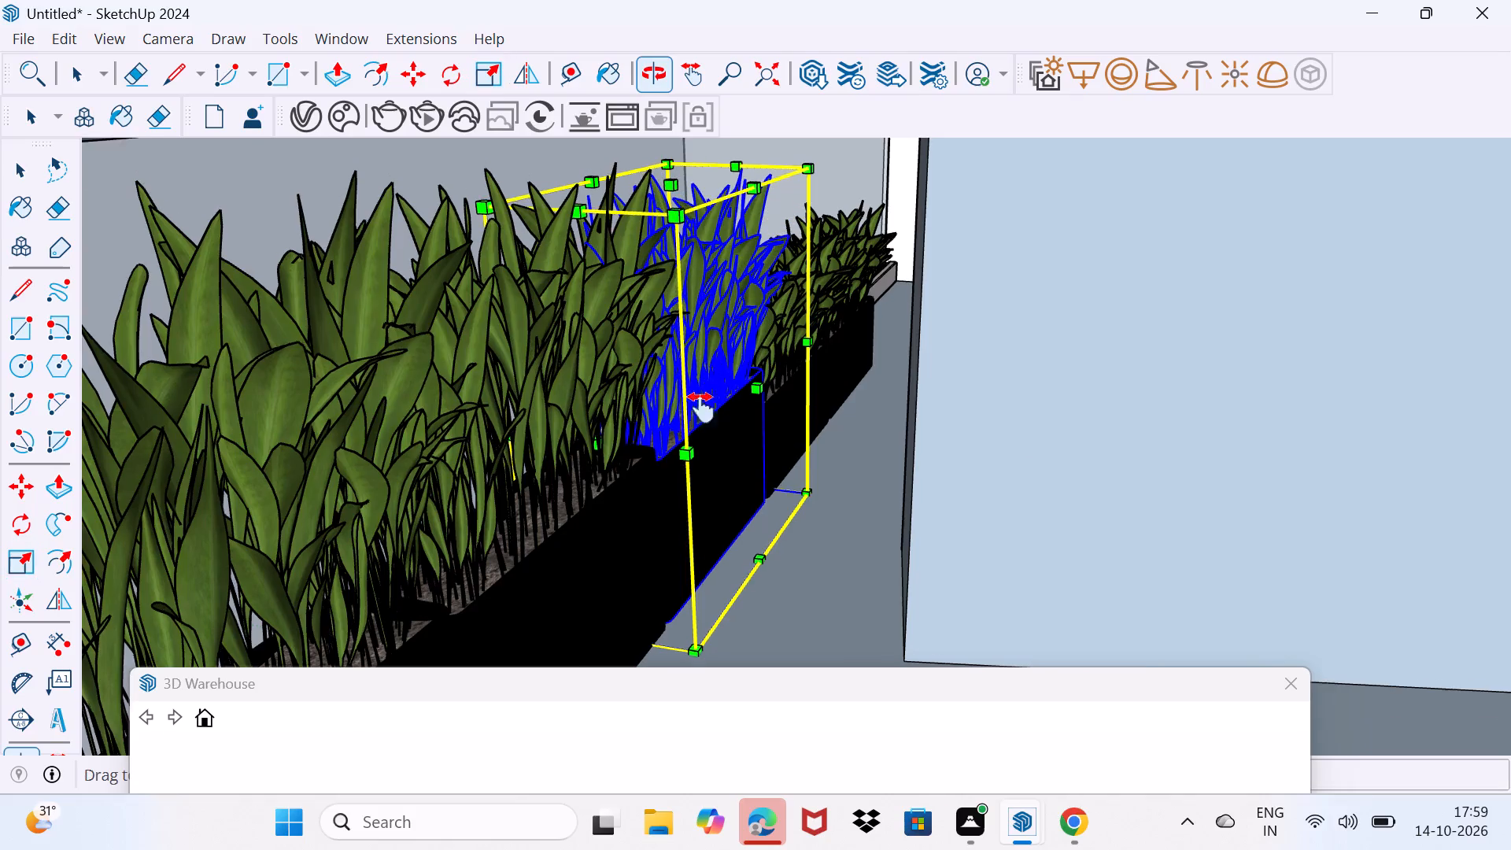
middle_click_drag(701, 408, 674, 484, "shift")
left_click(759, 438)
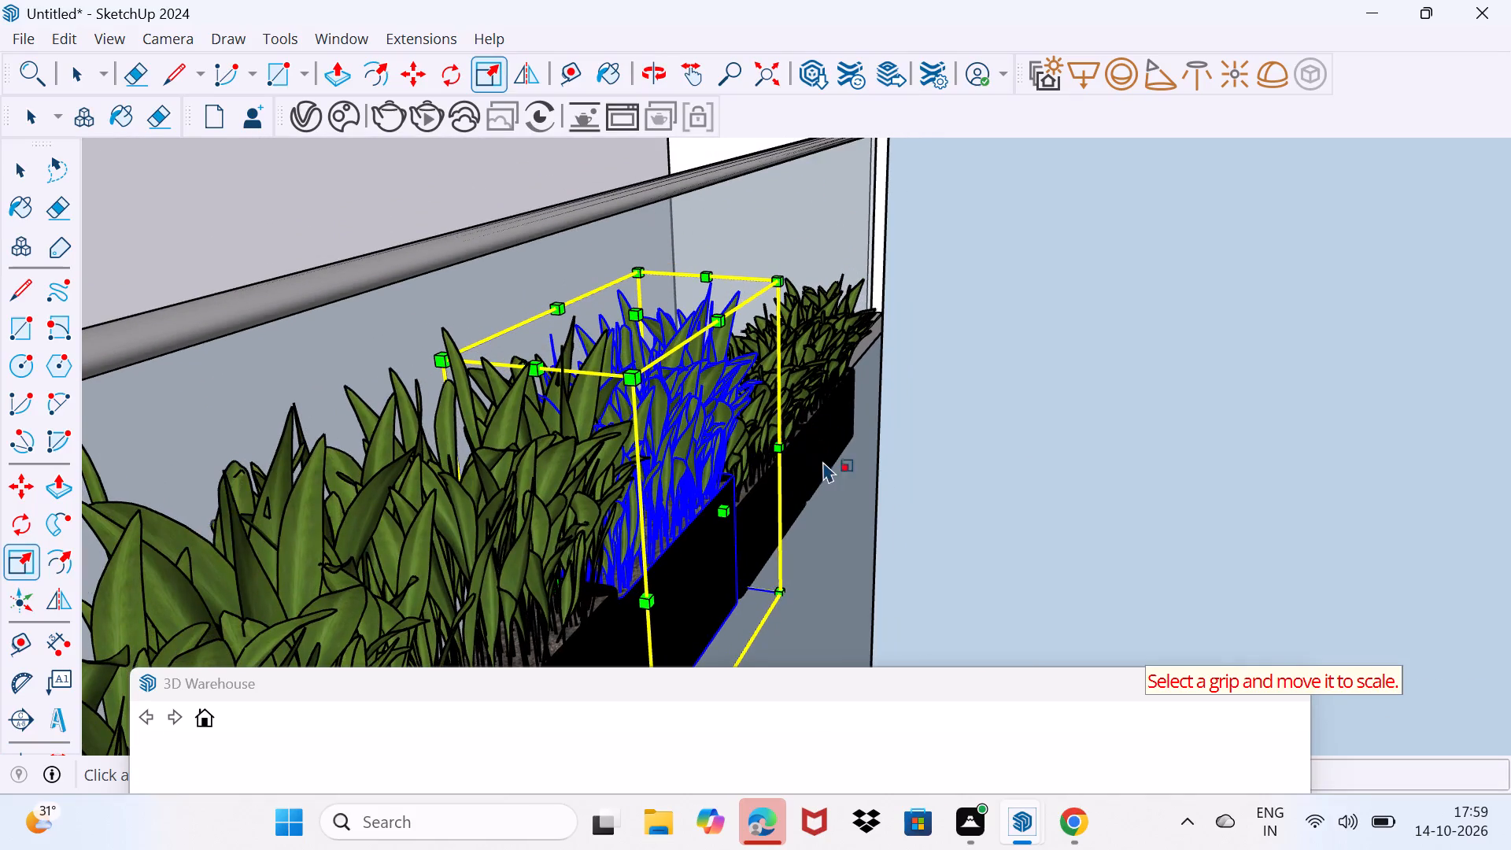
Scale up the height of the eighth planter, the second from the row's far end, to match the raised row.
key("space")
left_click_drag(826, 528, 826, 504)
left_click(798, 502)
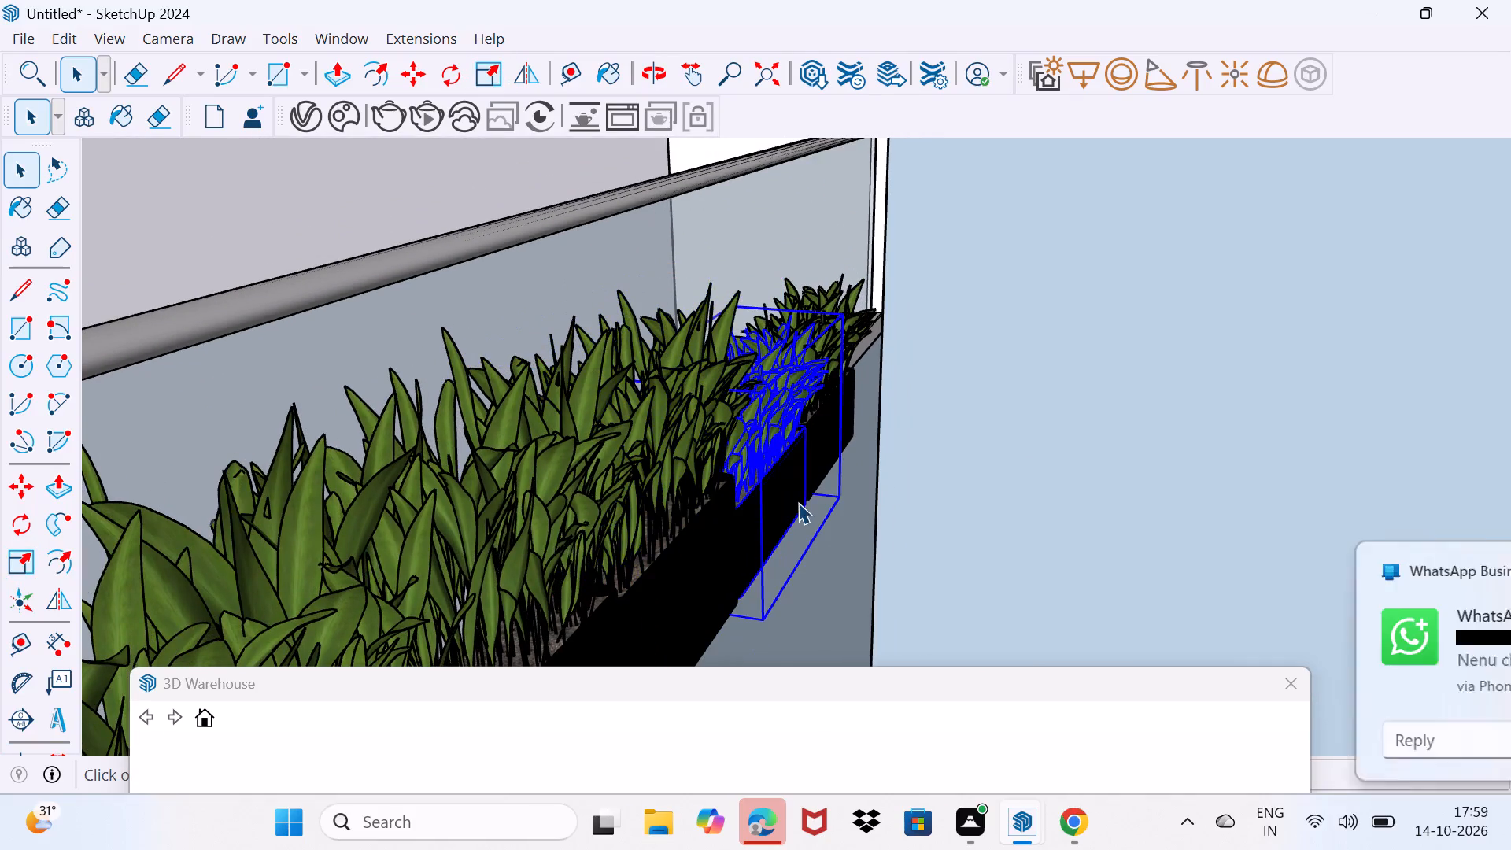
key("s")
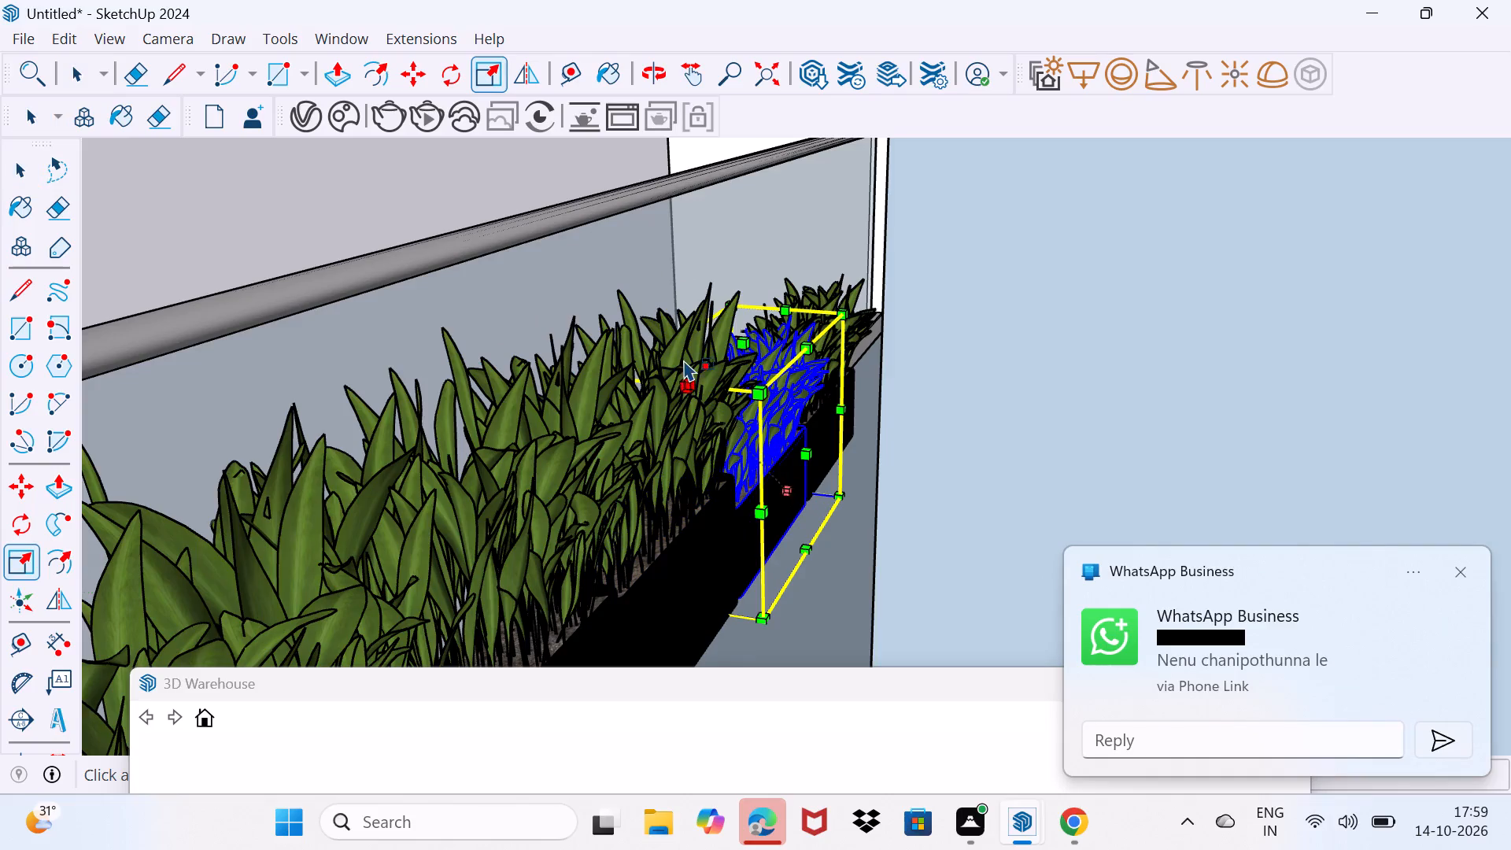
left_click(747, 342)
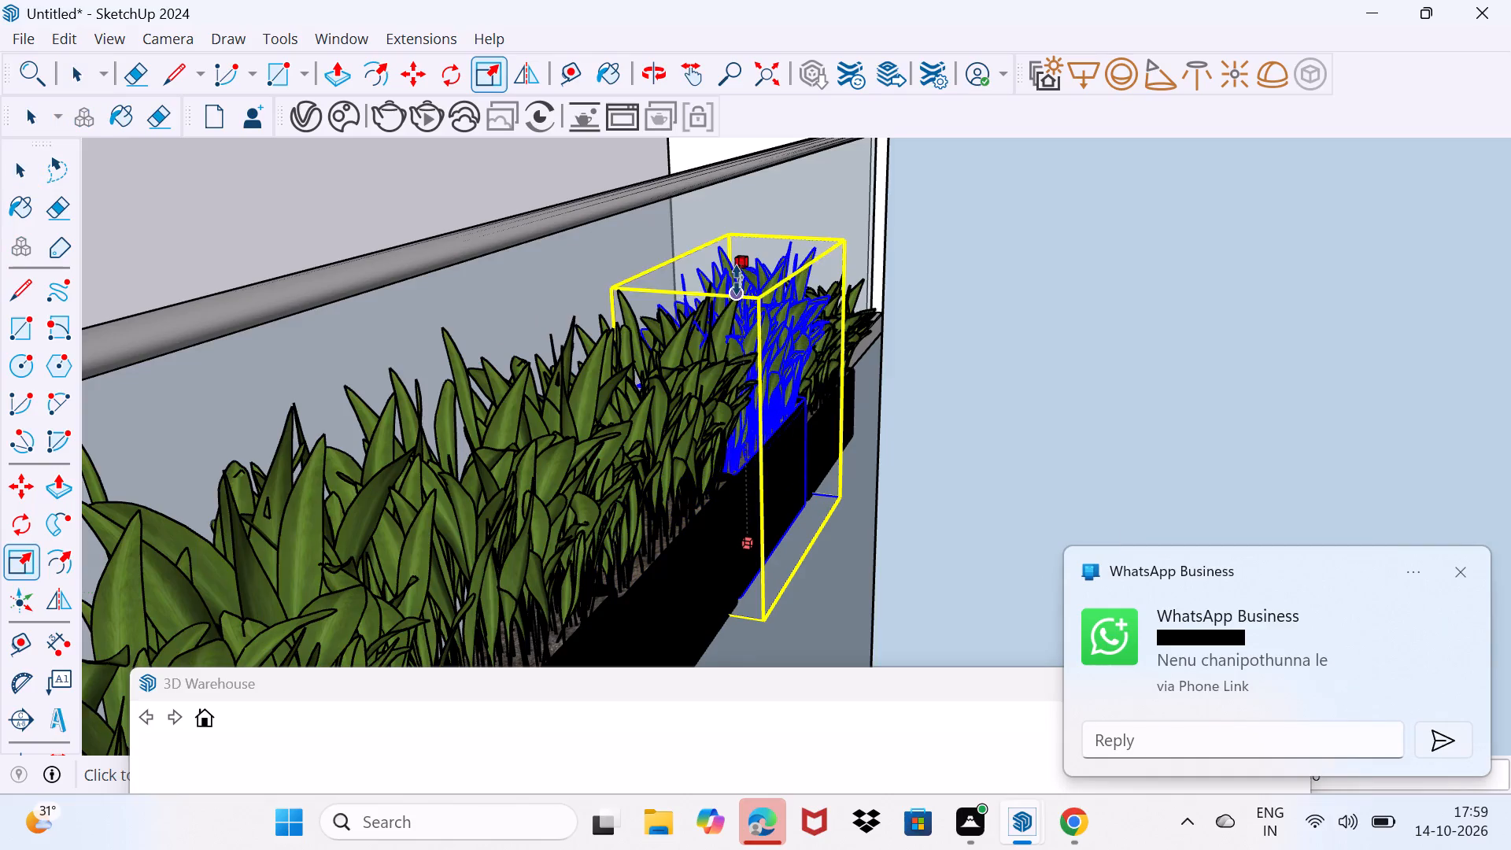
left_click(728, 257)
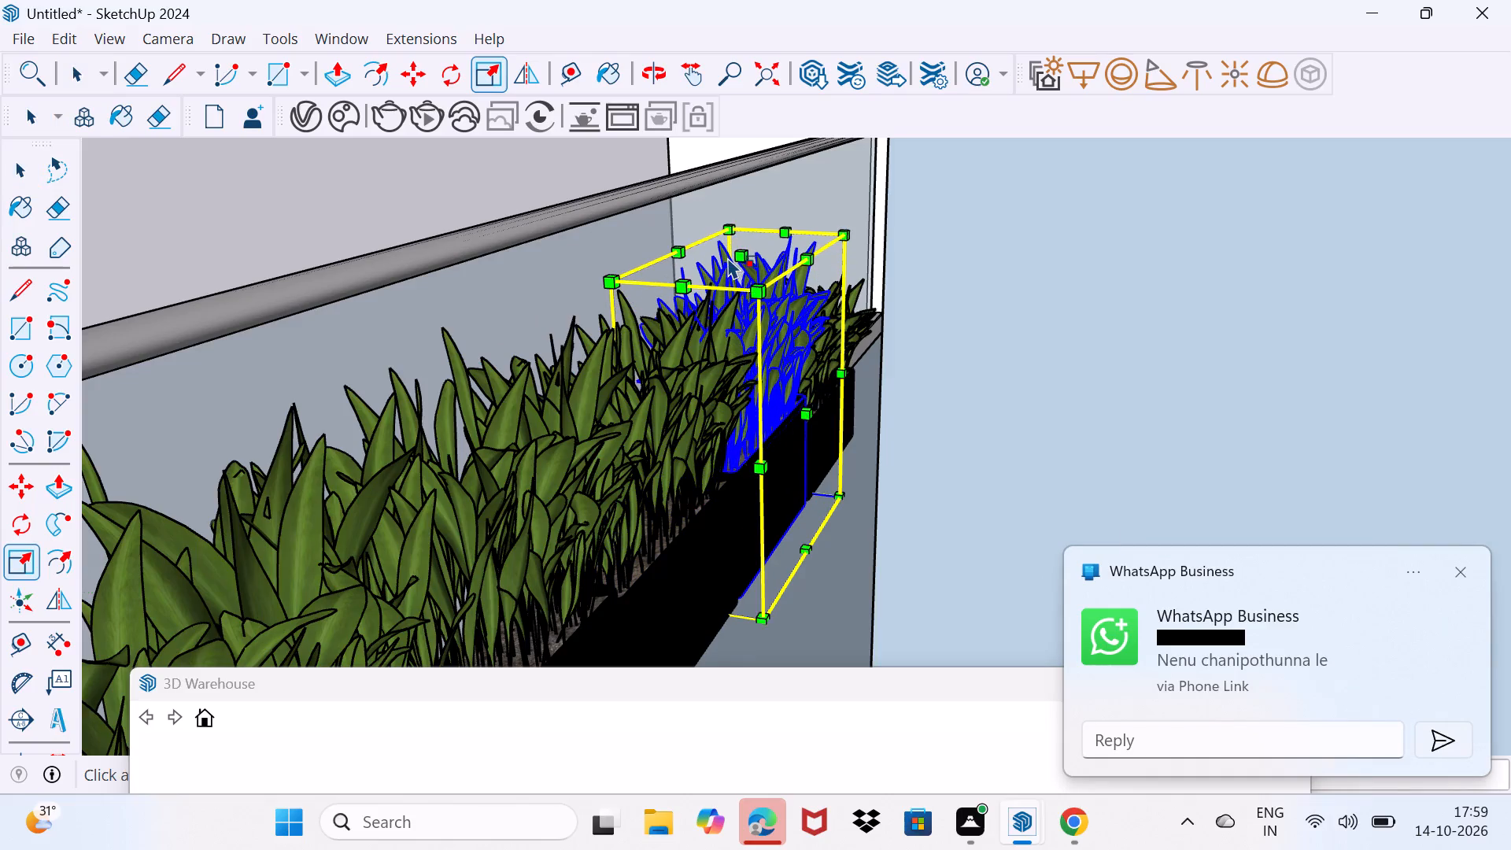
Scale up the height of the last planter at the far end of the balcony row to match its raised neighbours.
key("space")
left_click(854, 372)
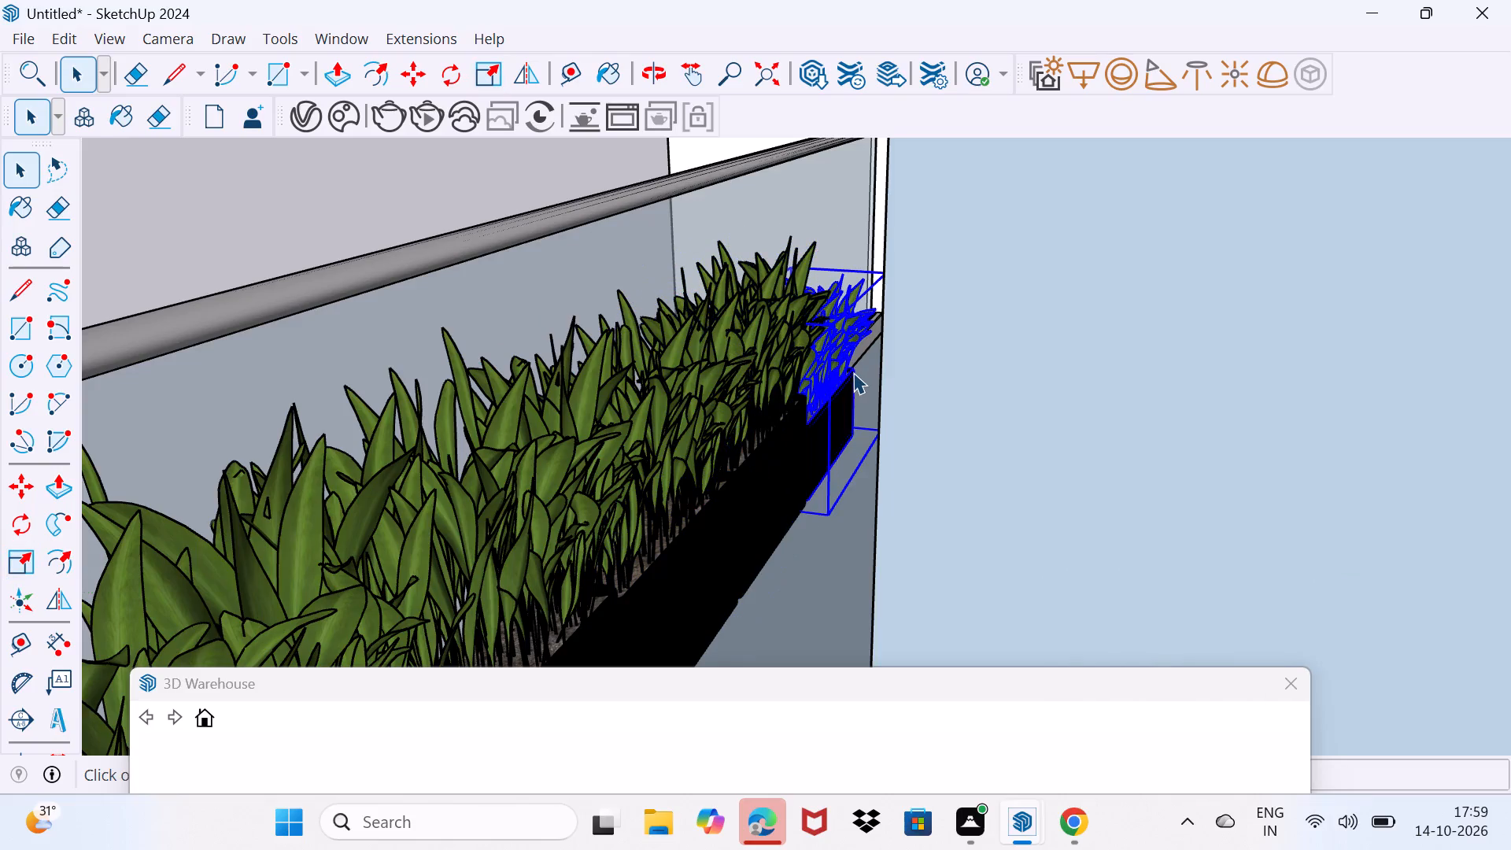
key("s")
scroll(814, 303, "up", 2)
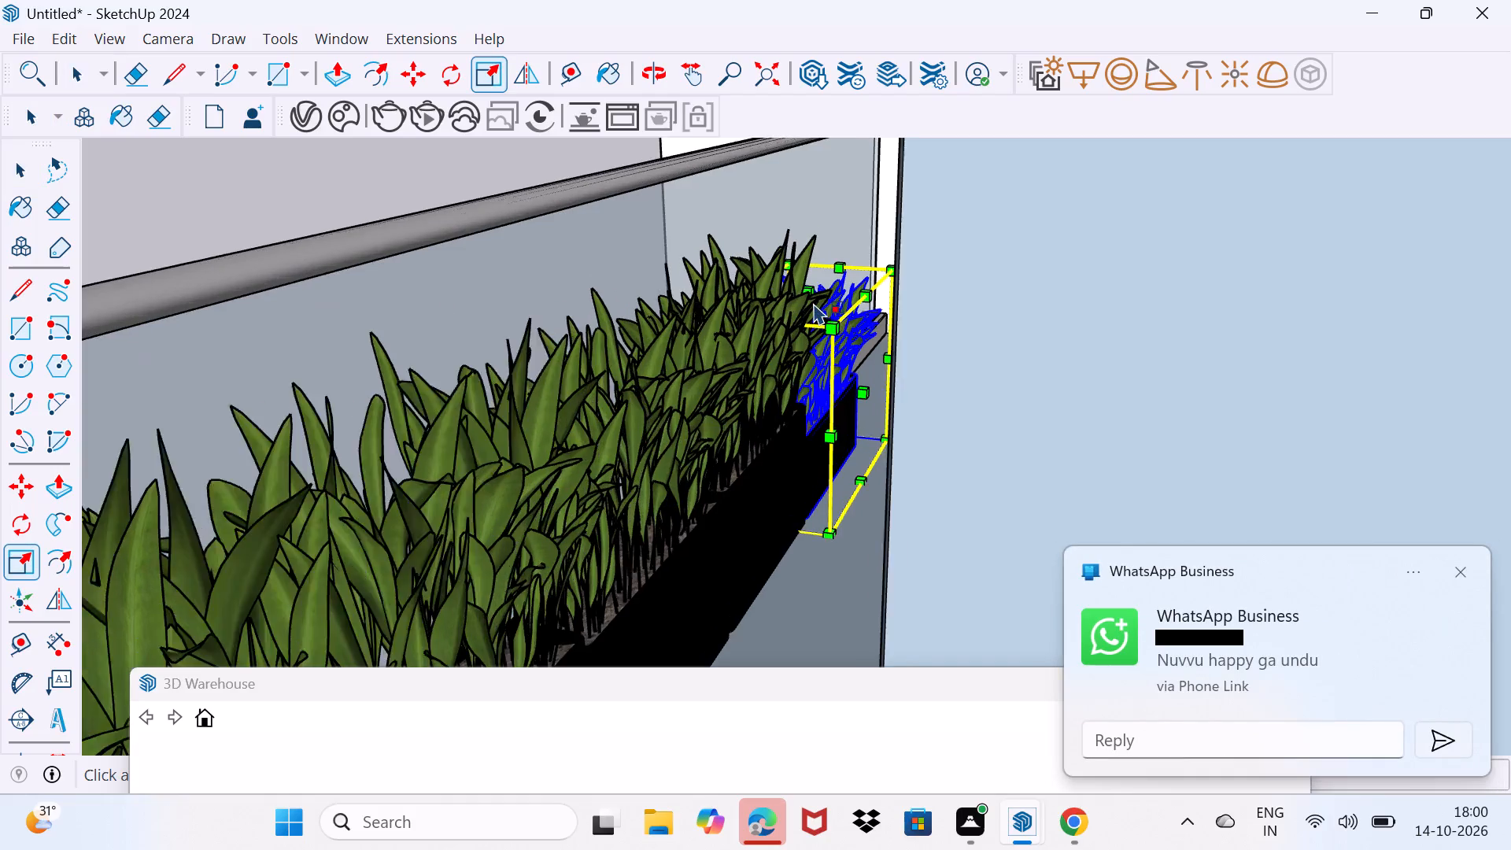
middle_click_drag(814, 303, 806, 319)
scroll(800, 297, "up", 2)
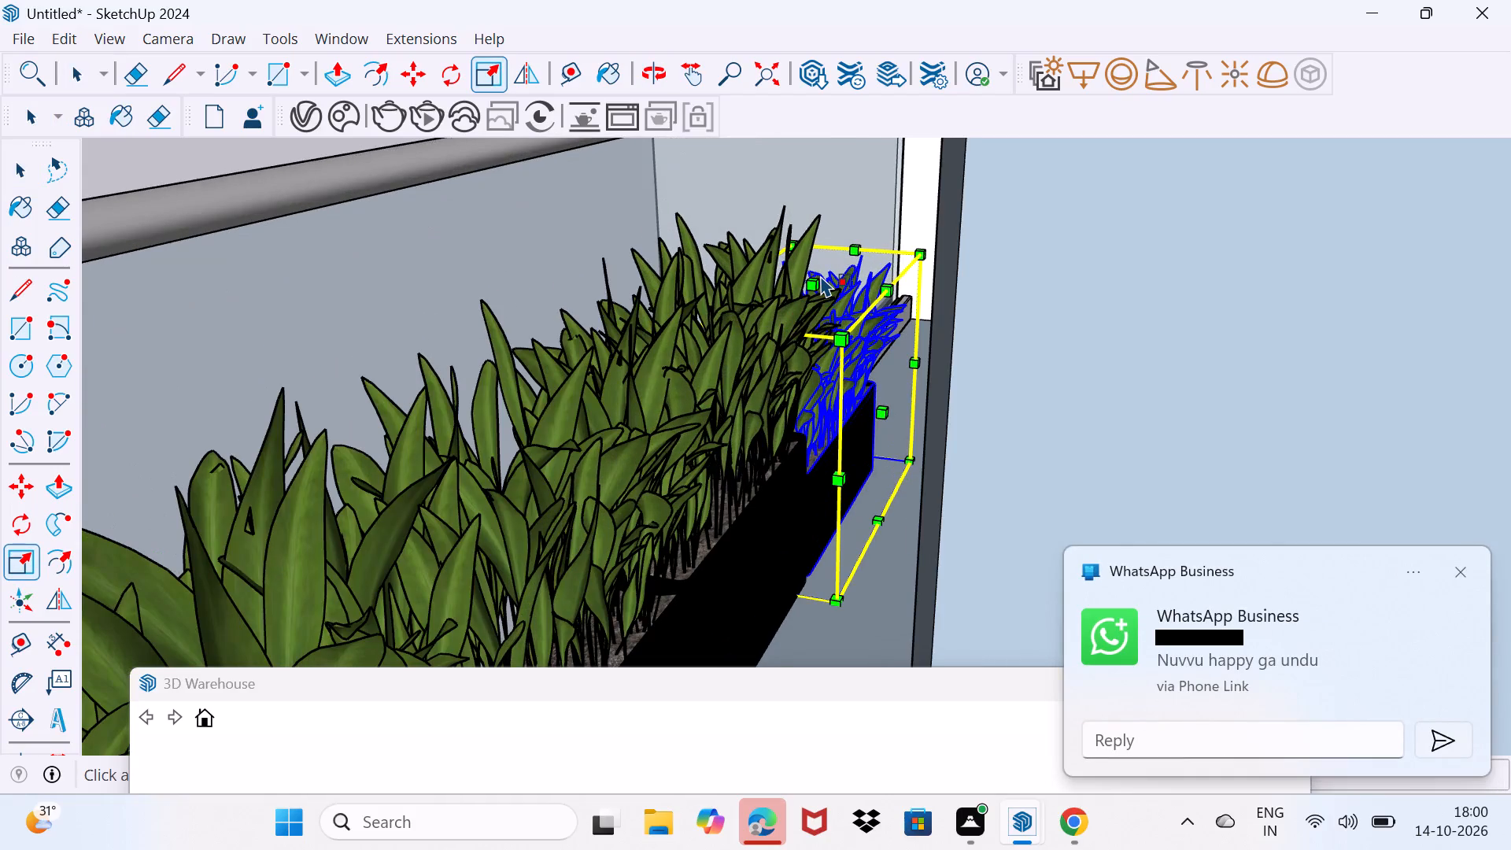
left_click(821, 275)
left_click(820, 283)
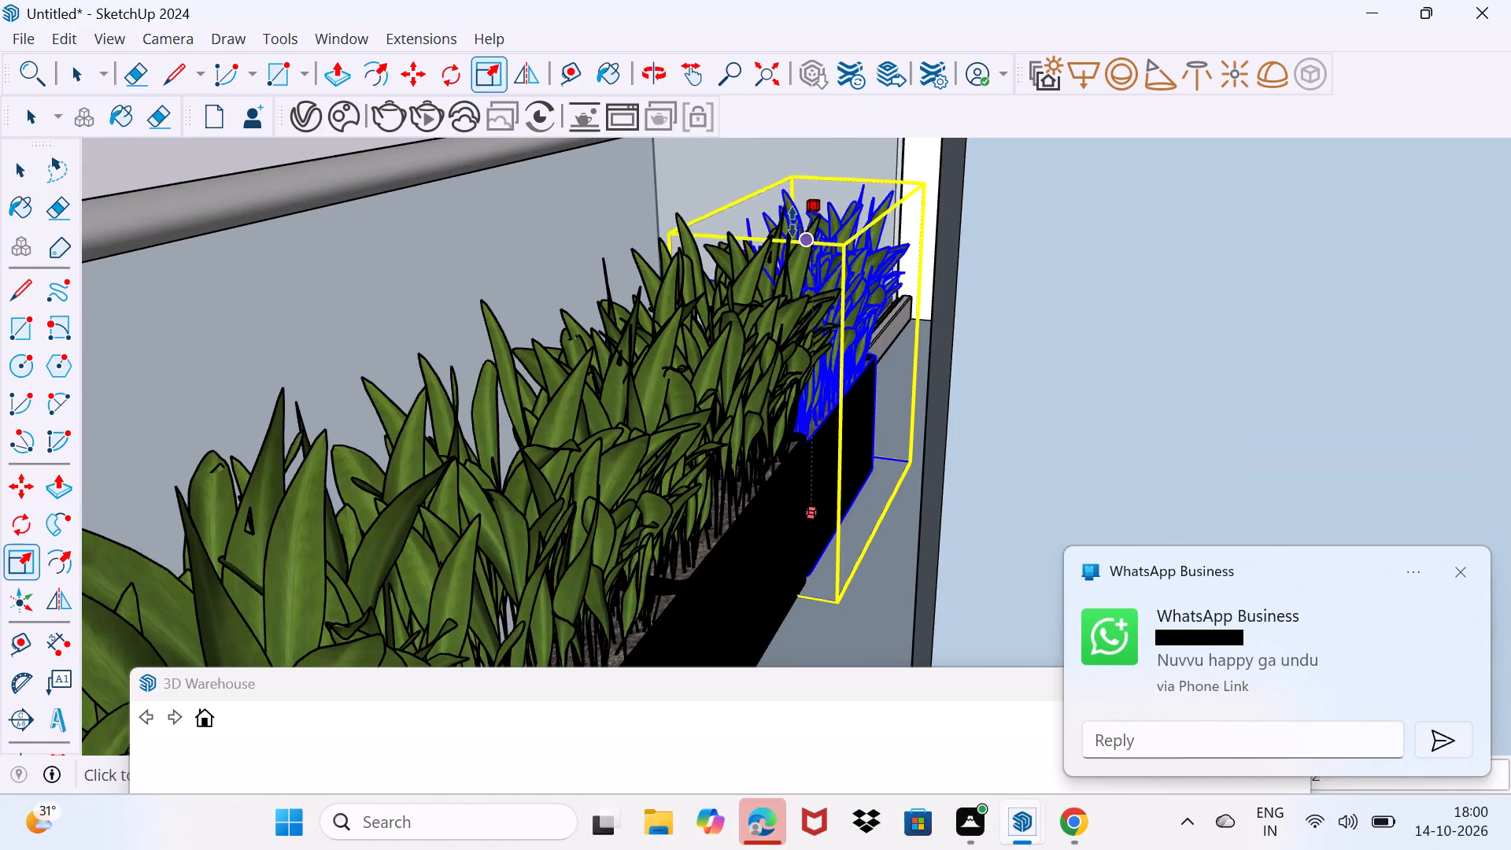
left_click(792, 222)
key("space")
left_click_drag(770, 427, 770, 373)
Examine the house from outside, including the lower planter row behind the front ledge and the upper-floor balcony.
scroll(742, 424, "down", 3)
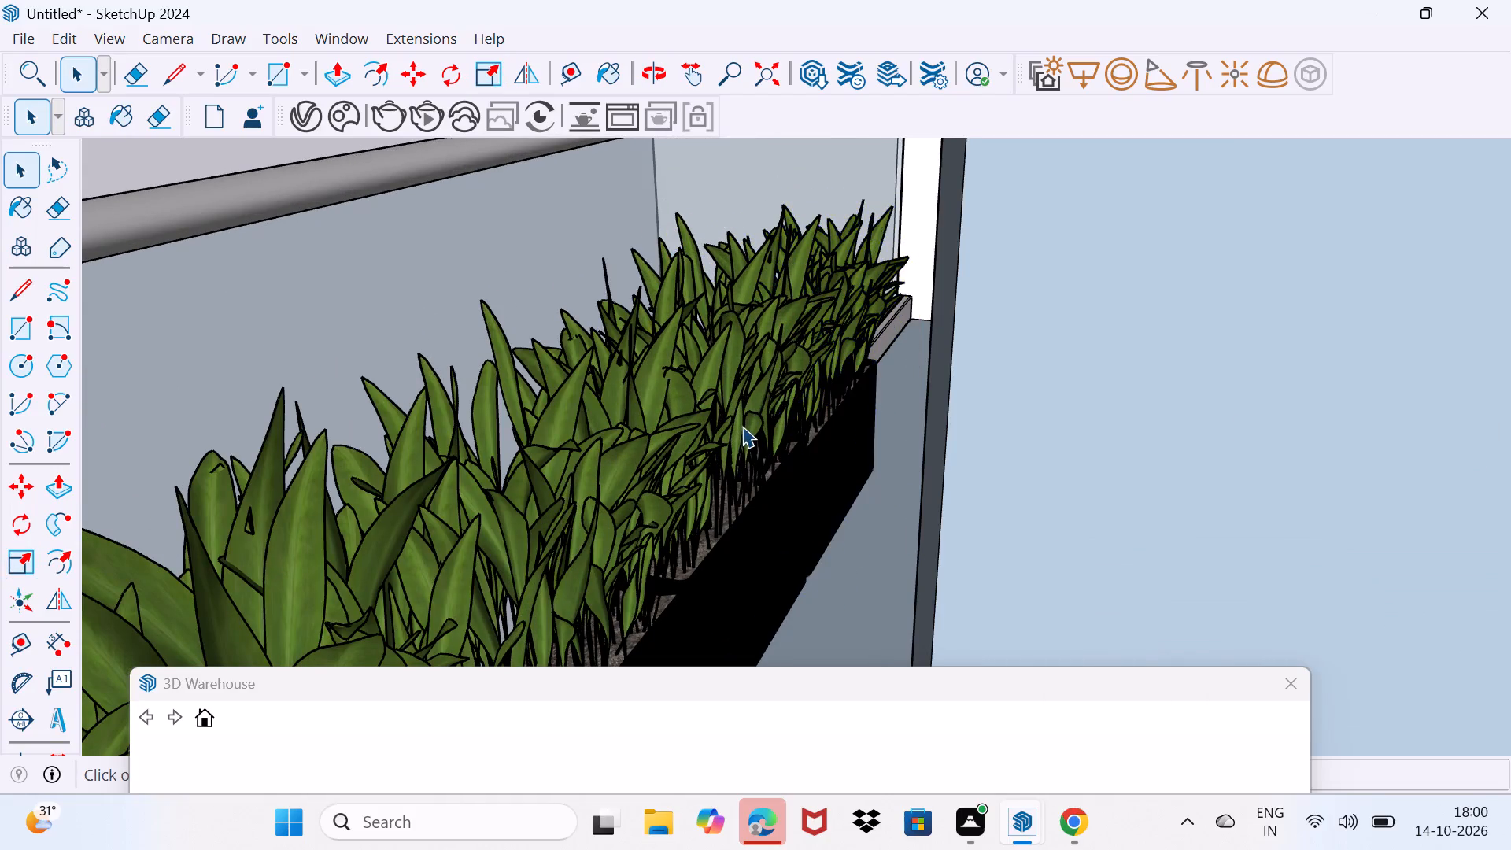
scroll(742, 426, "down", 18)
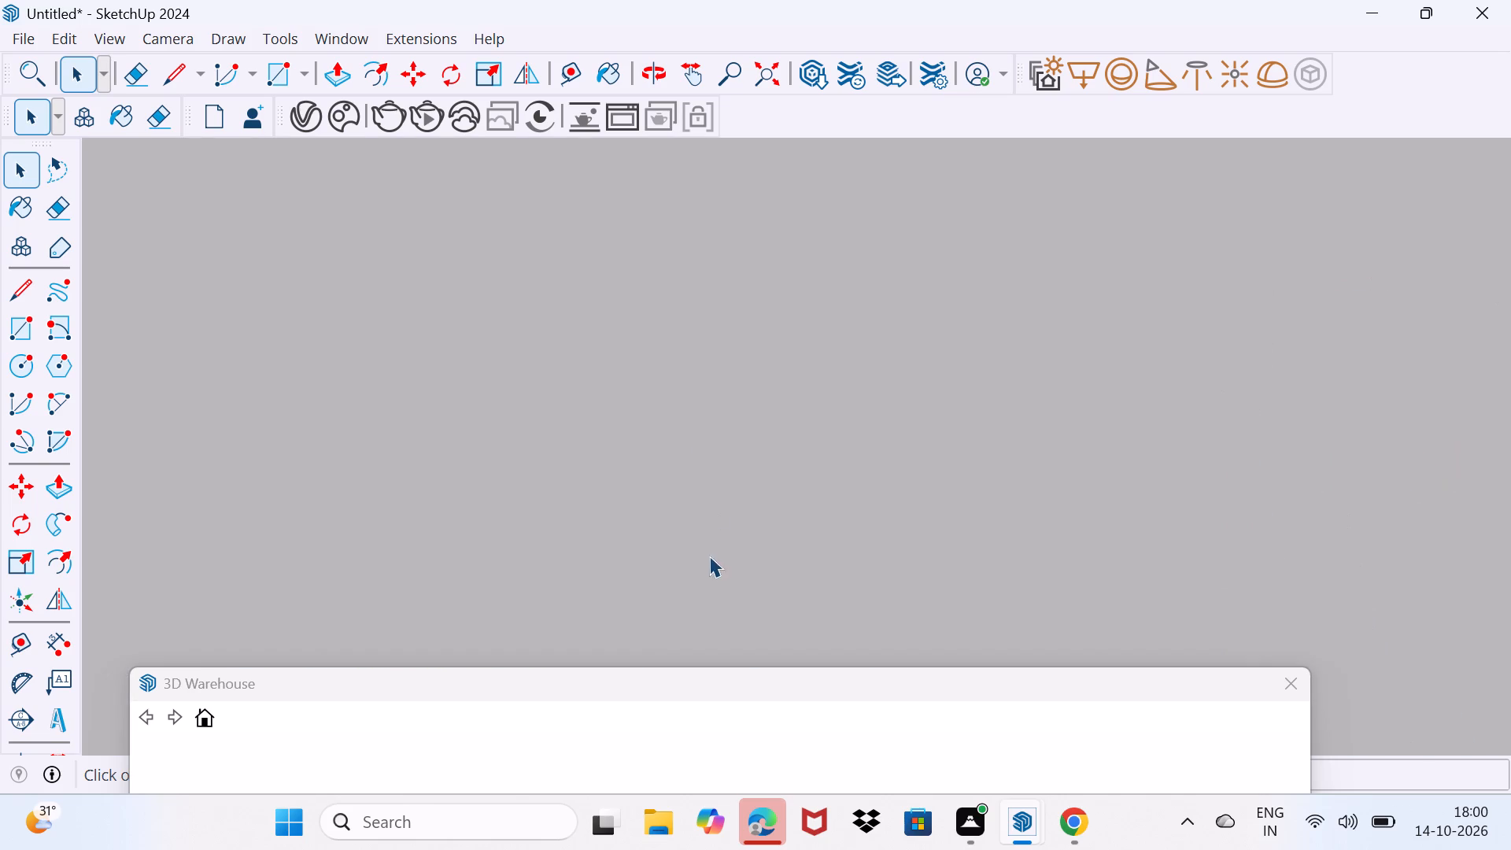
left_click(769, 58)
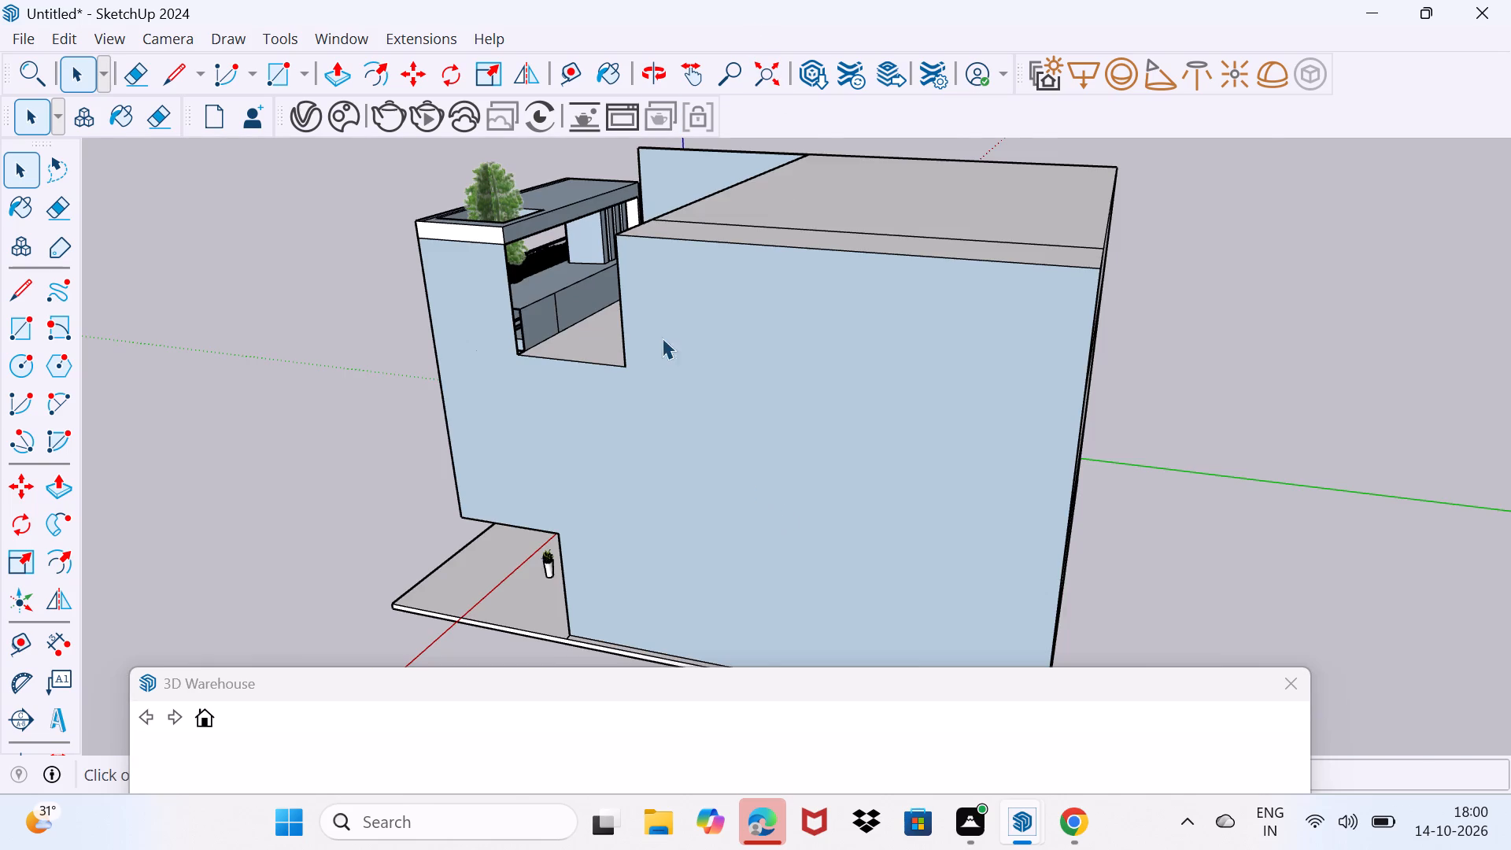
scroll(570, 256, "up", 12)
middle_click_drag(523, 234, 508, 320)
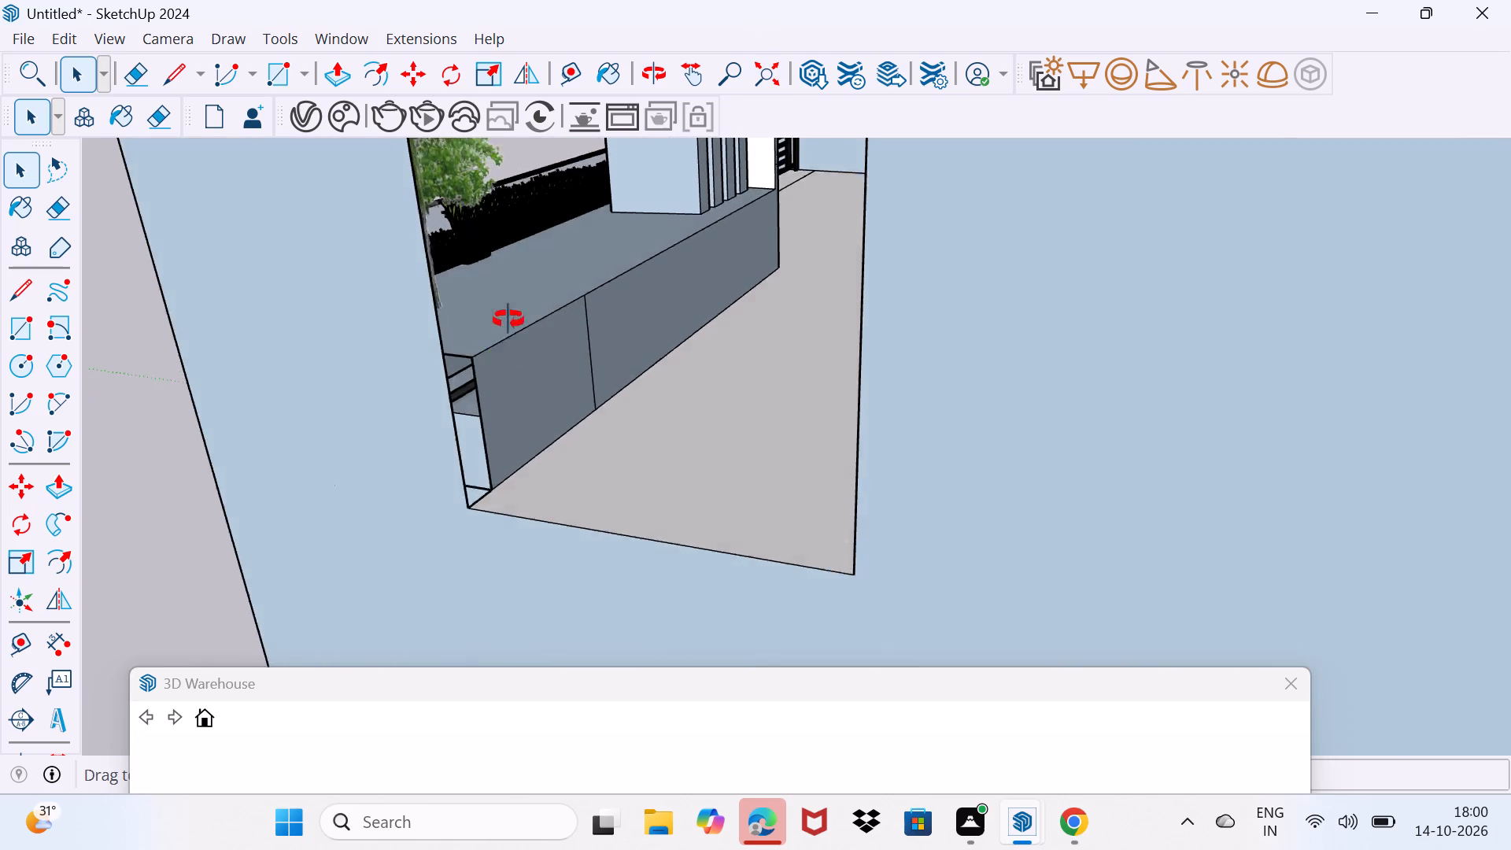
middle_click_drag(508, 320, 988, 360)
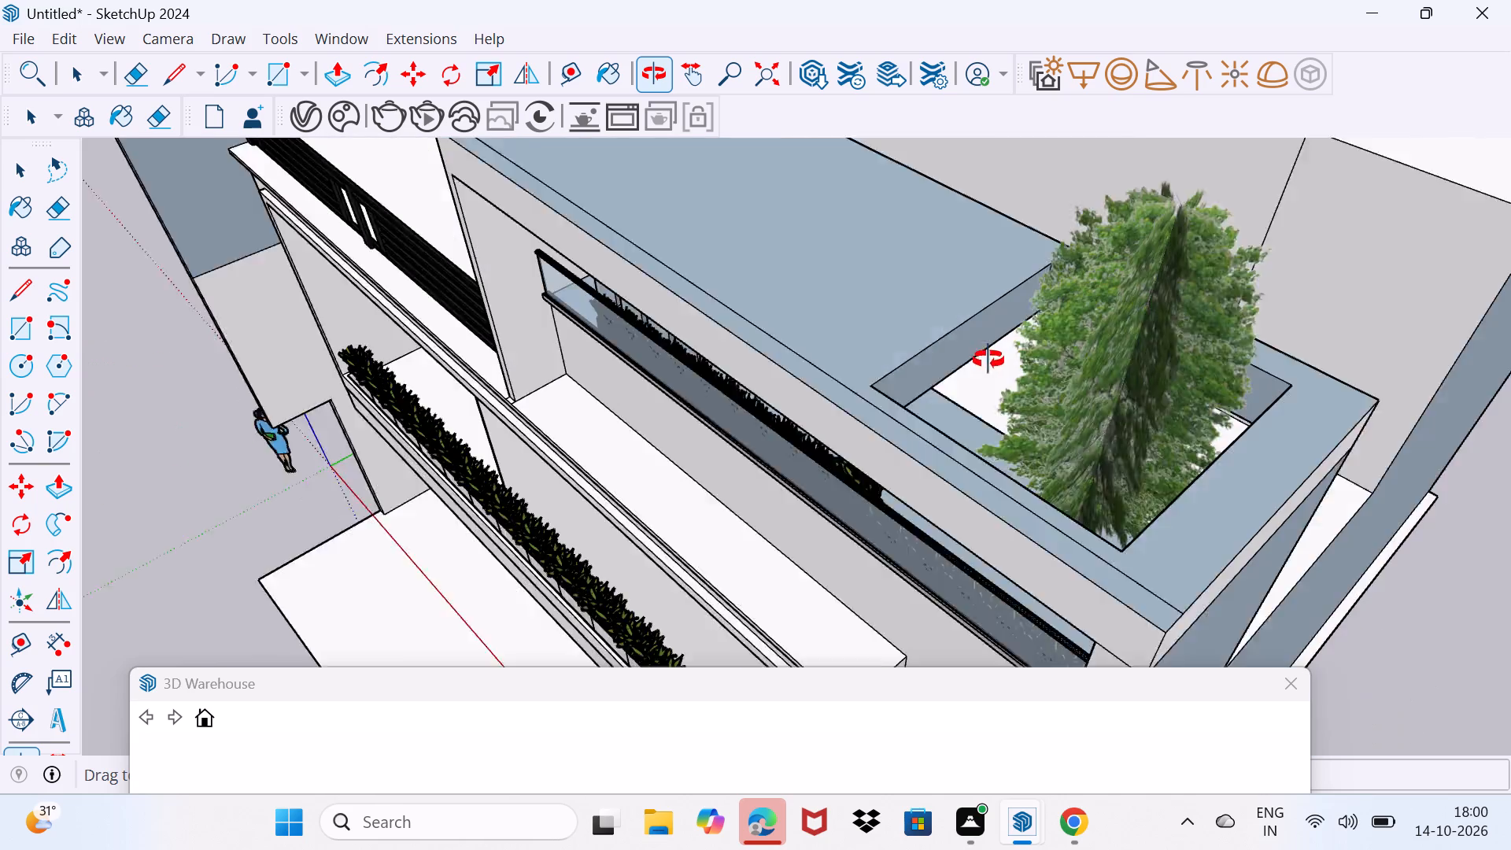
middle_click_drag(988, 360, 996, 354)
scroll(404, 437, "up", 4)
scroll(324, 428, "up", 4)
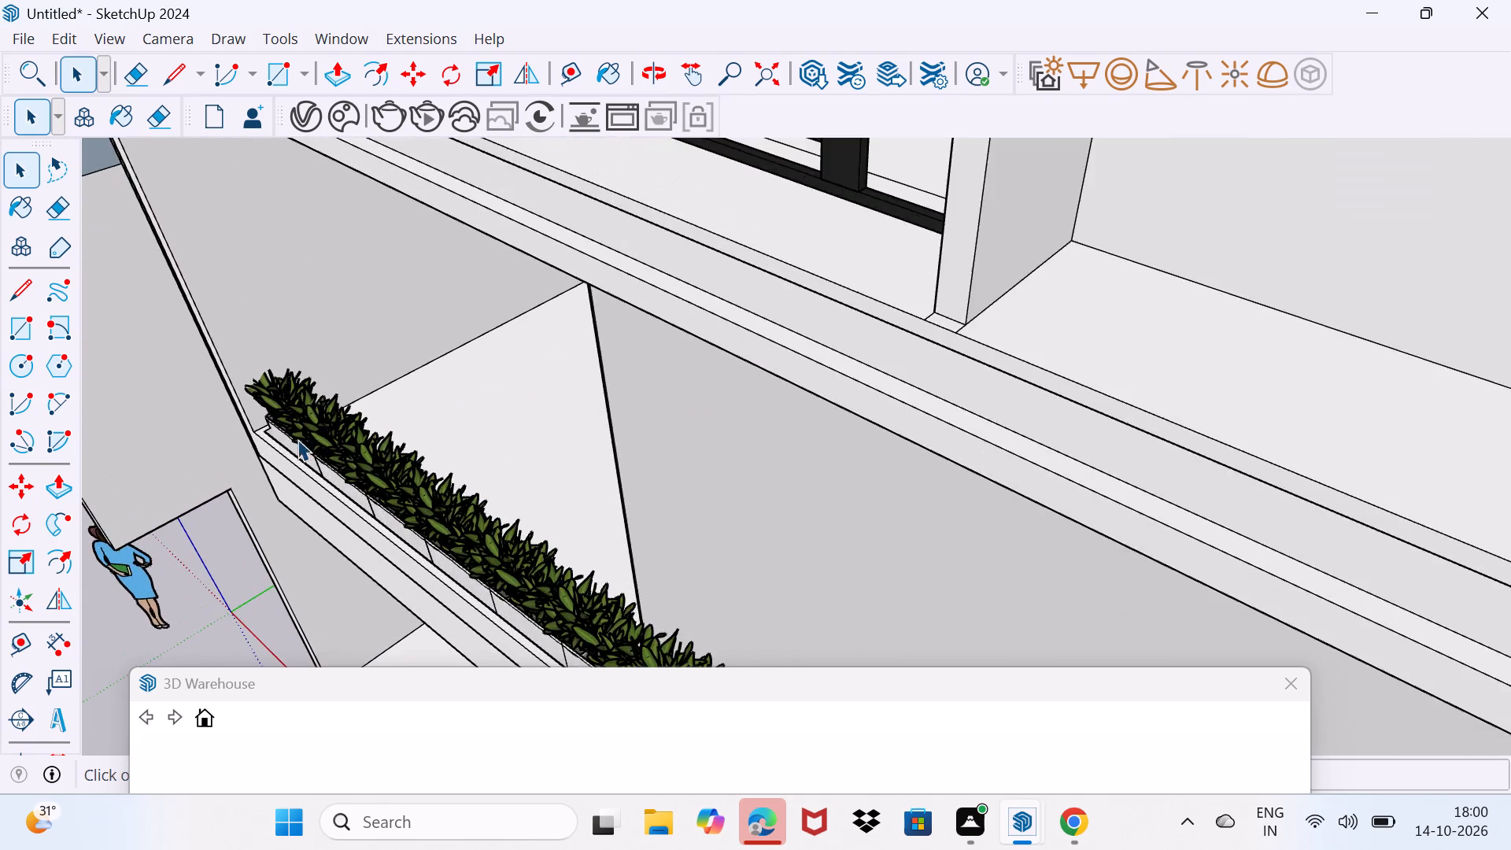
middle_click_drag(297, 443, 497, 312)
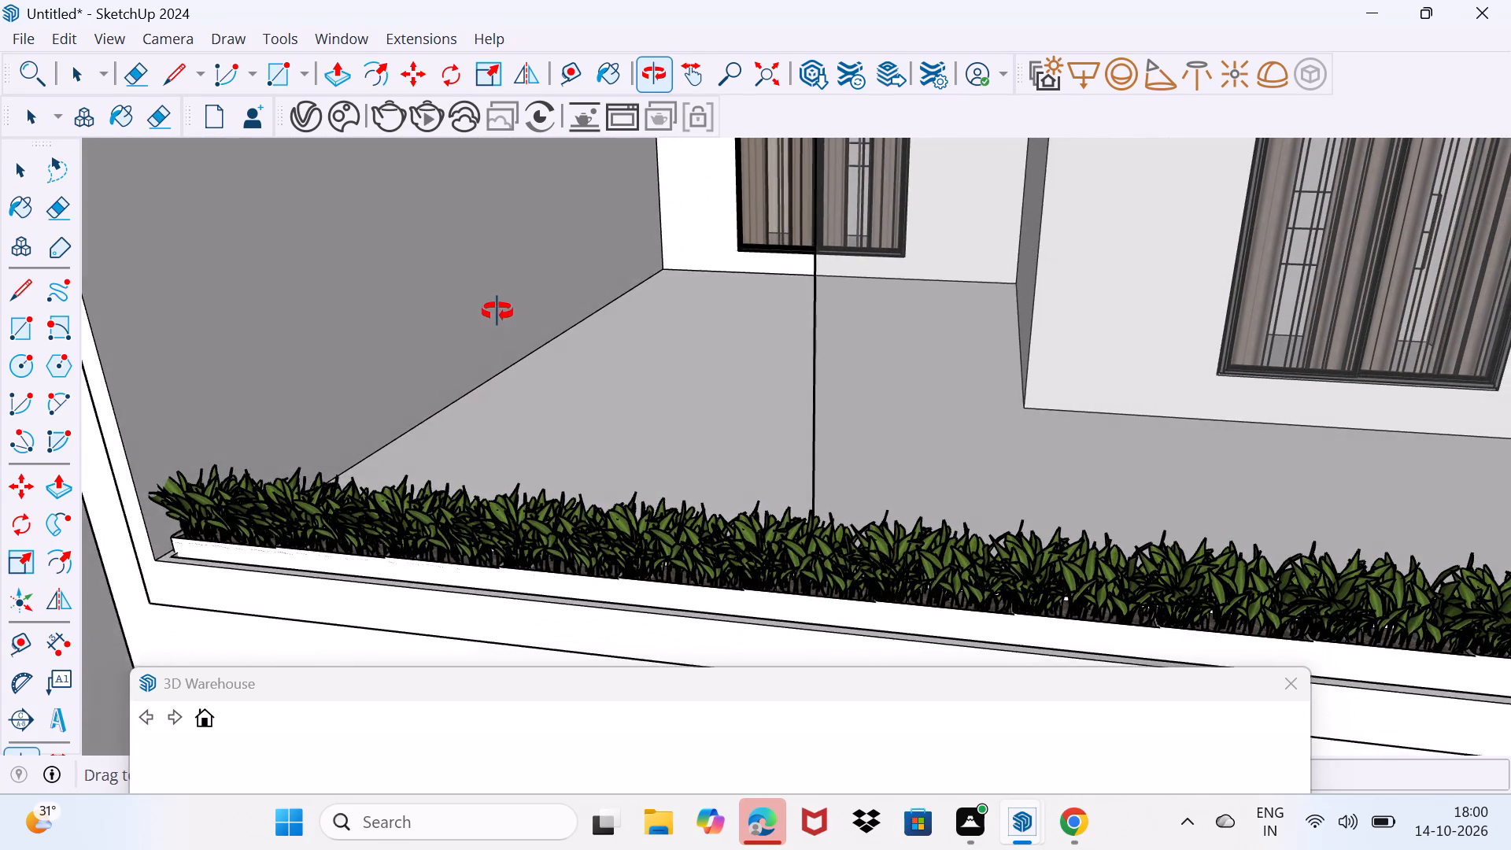
middle_click_drag(497, 312, 406, 617)
scroll(409, 613, "down", 18)
scroll(634, 616, "down", 1)
middle_click_drag(644, 621, 700, 449)
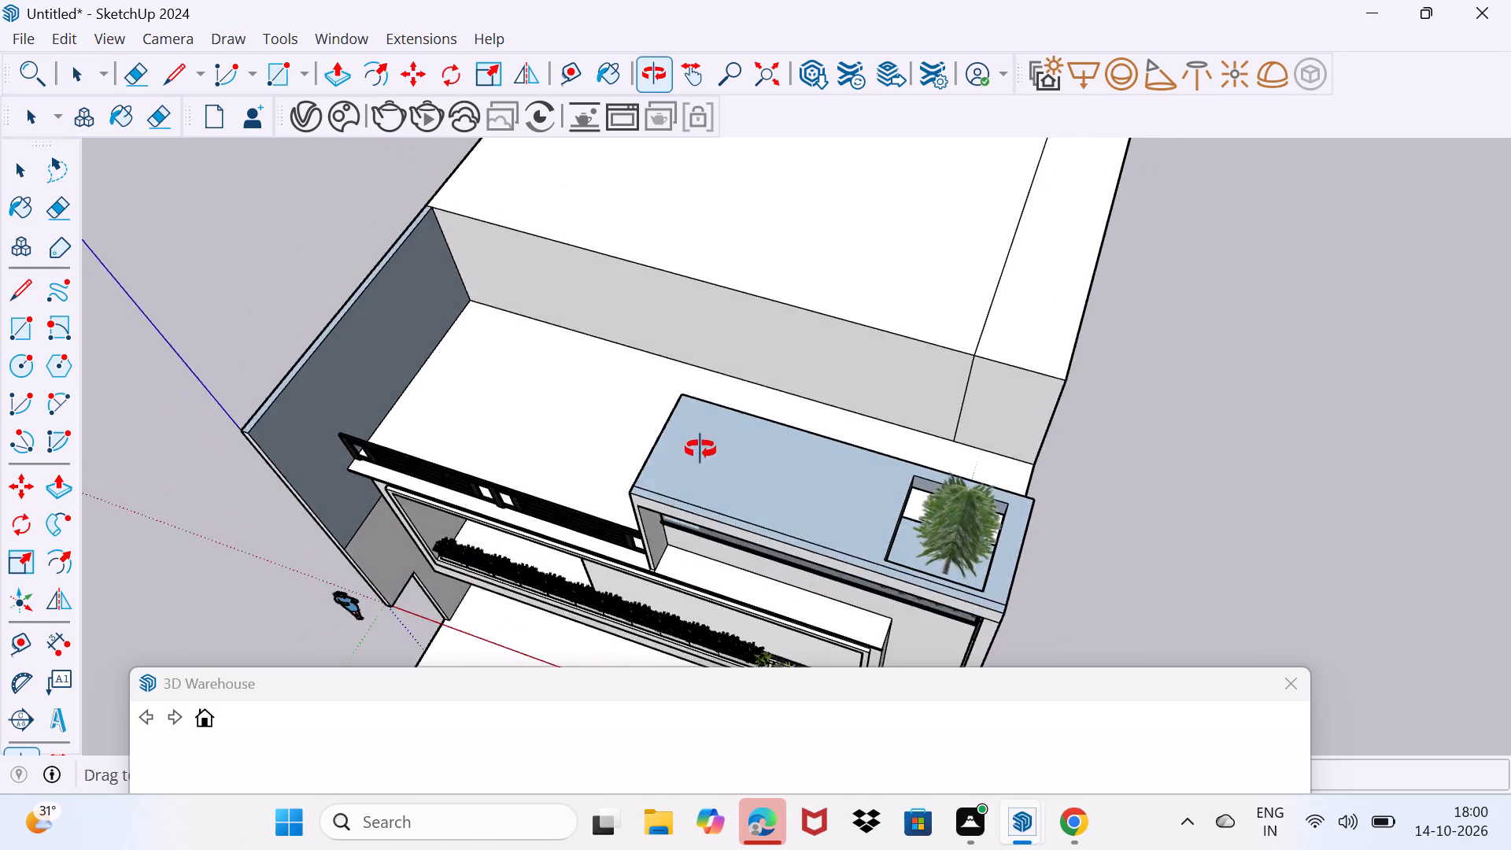
middle_click_drag(700, 449, 700, 423)
Scale the end planter beside the fins lengthwise toward the empty stretch at the end of the glass railing.
scroll(718, 475, "up", 20)
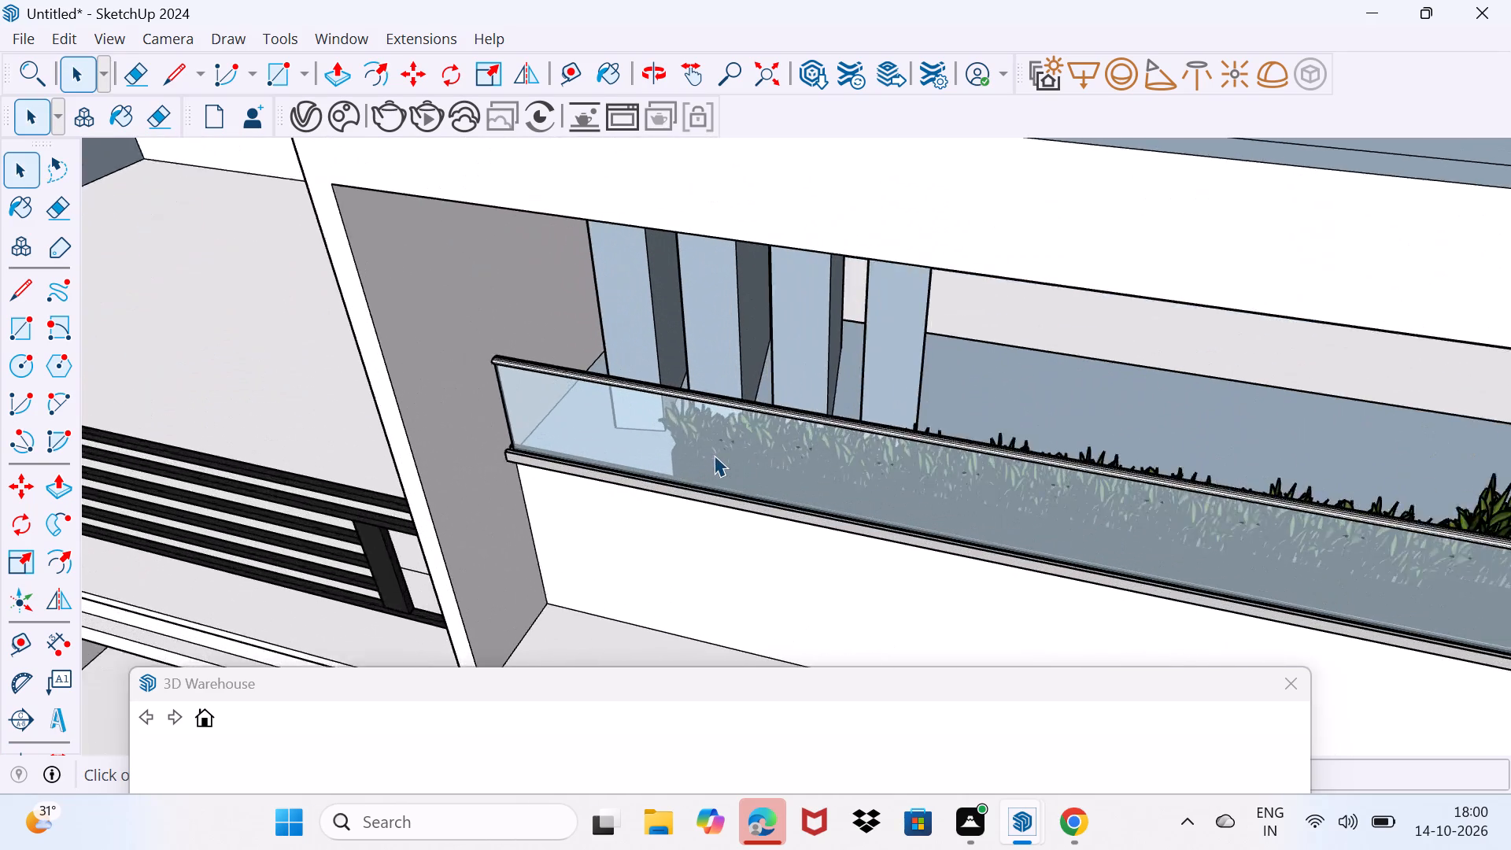
scroll(747, 379, "up", 4)
middle_click_drag(858, 294, 754, 358)
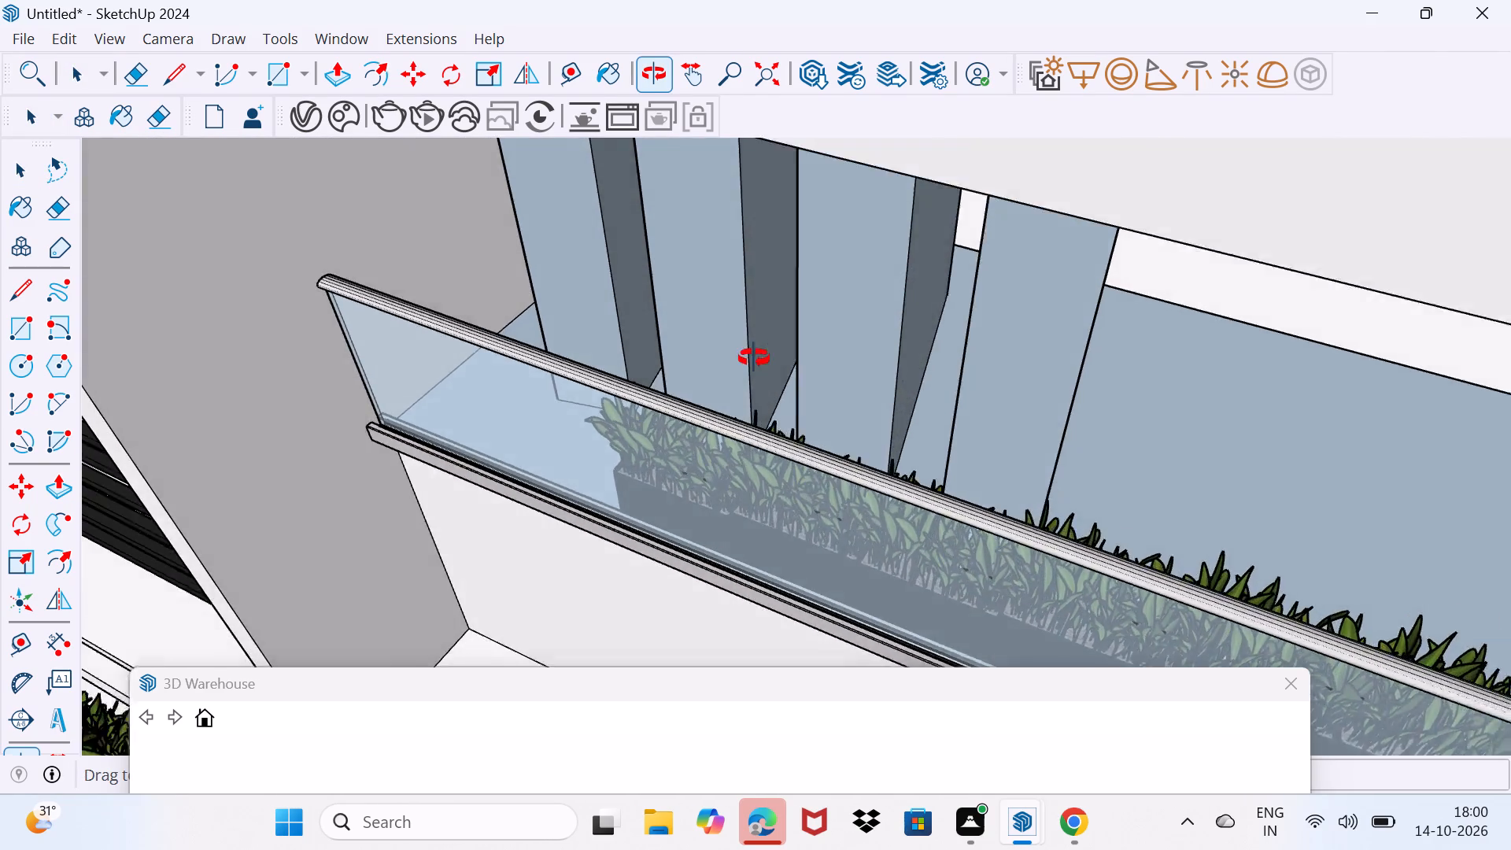
middle_click_drag(754, 358, 748, 345)
scroll(747, 358, "up", 5)
middle_click_drag(747, 358, 629, 359)
scroll(723, 370, "up", 1)
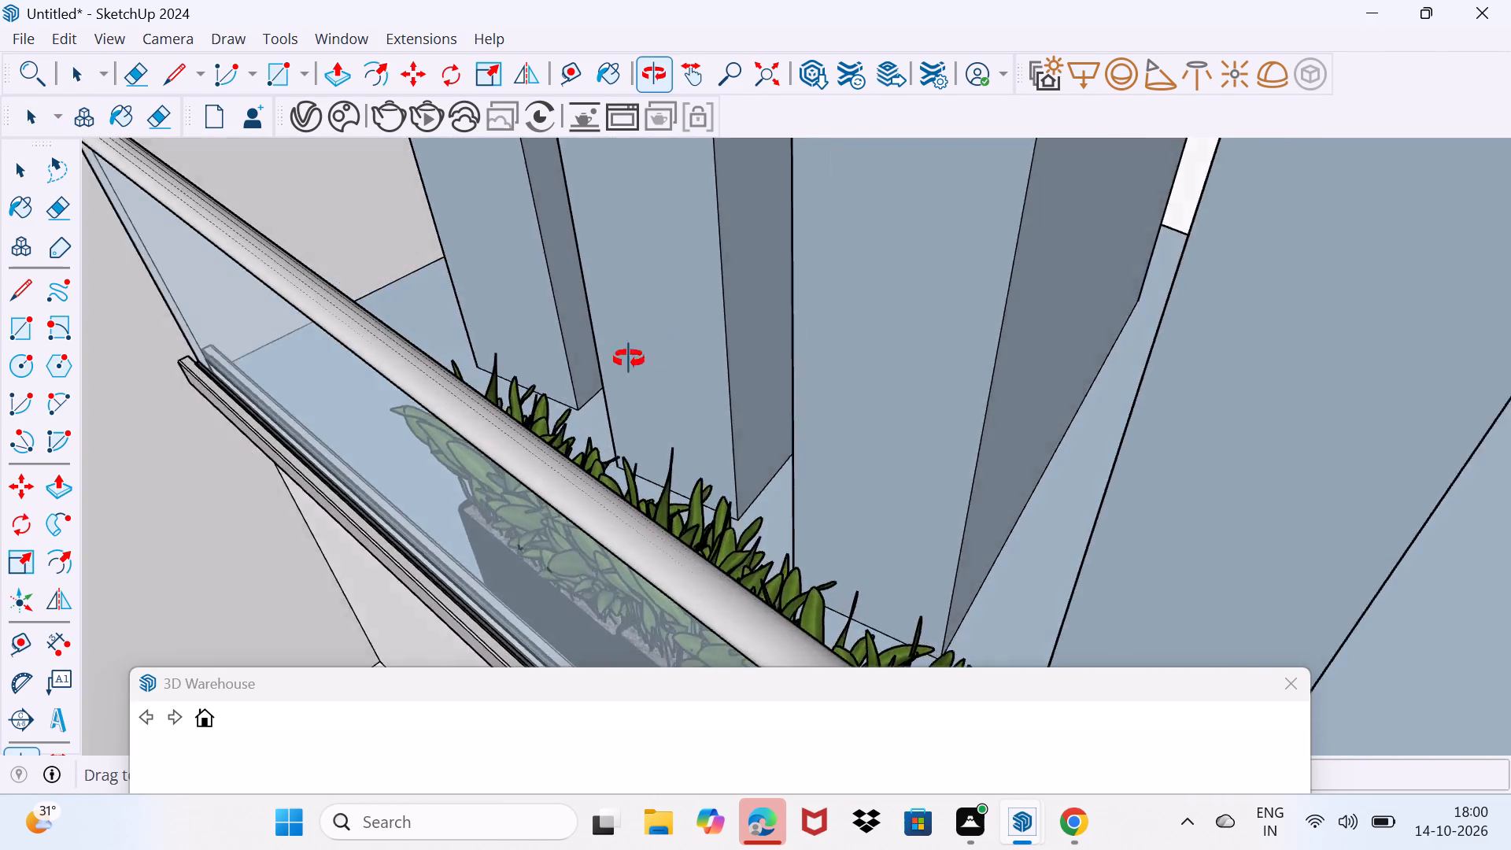
middle_click_drag(629, 359, 499, 327)
left_click(496, 336)
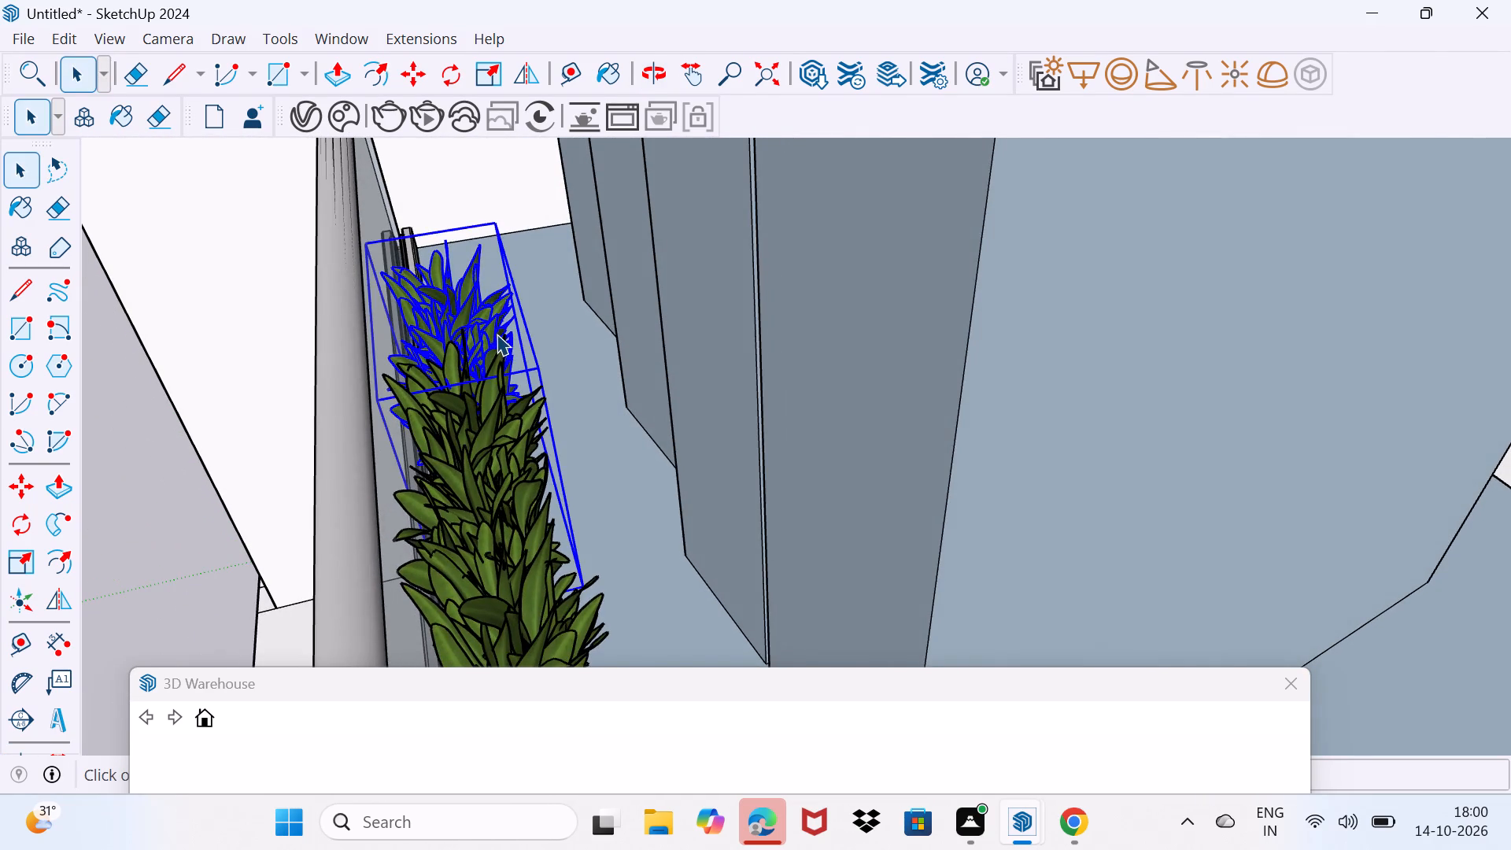
scroll(497, 334, "up", 4)
middle_click_drag(516, 341, 410, 320)
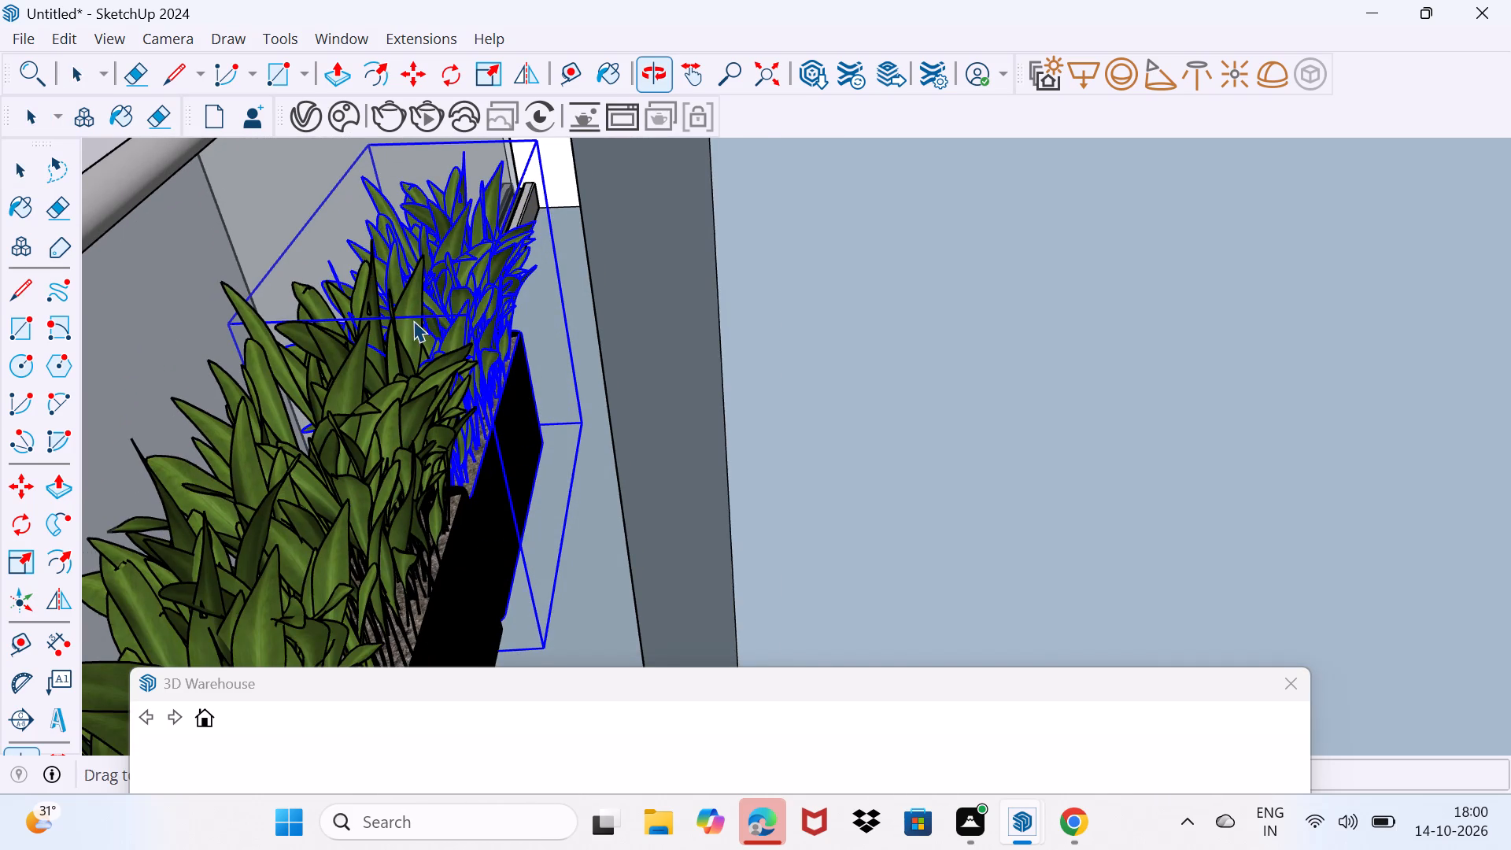
key("s")
scroll(501, 335, "up", 3)
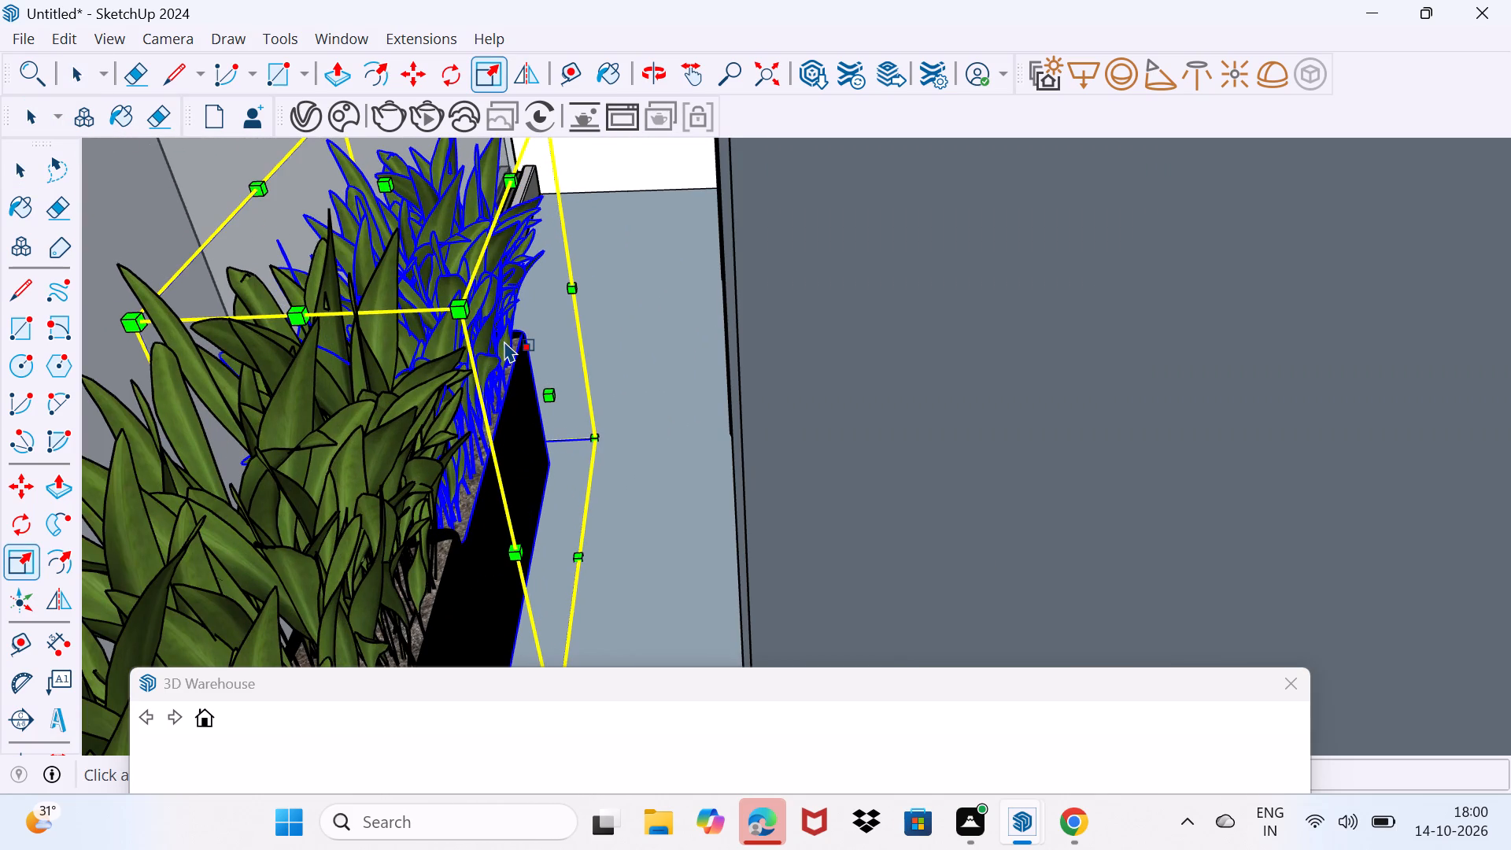
scroll(505, 341, "up", 17)
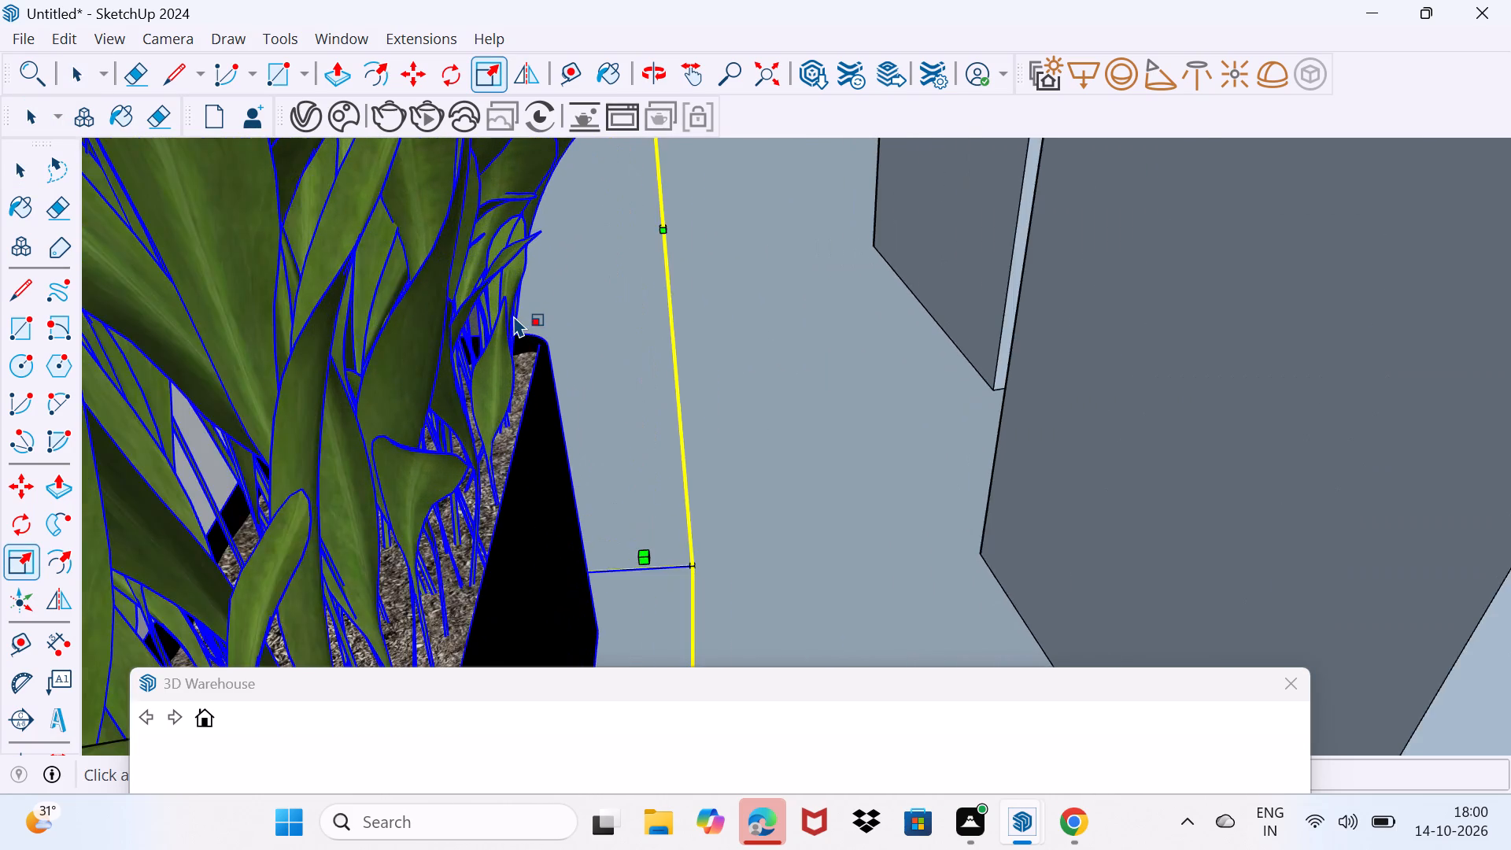
middle_click_drag(514, 316, 348, 341)
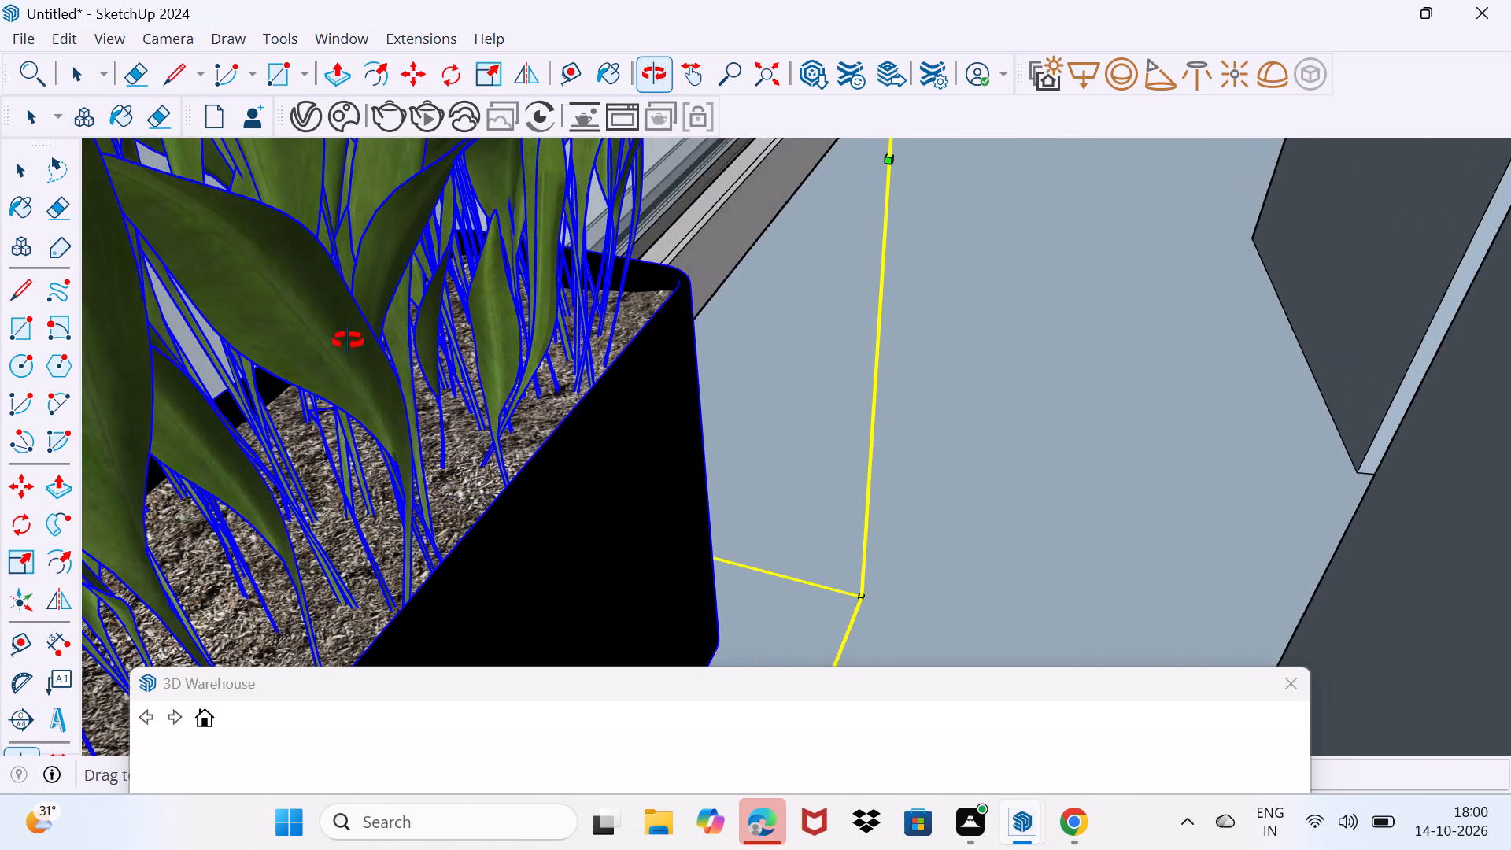
middle_click_drag(348, 341, 302, 352)
middle_click_drag(604, 265, 578, 416)
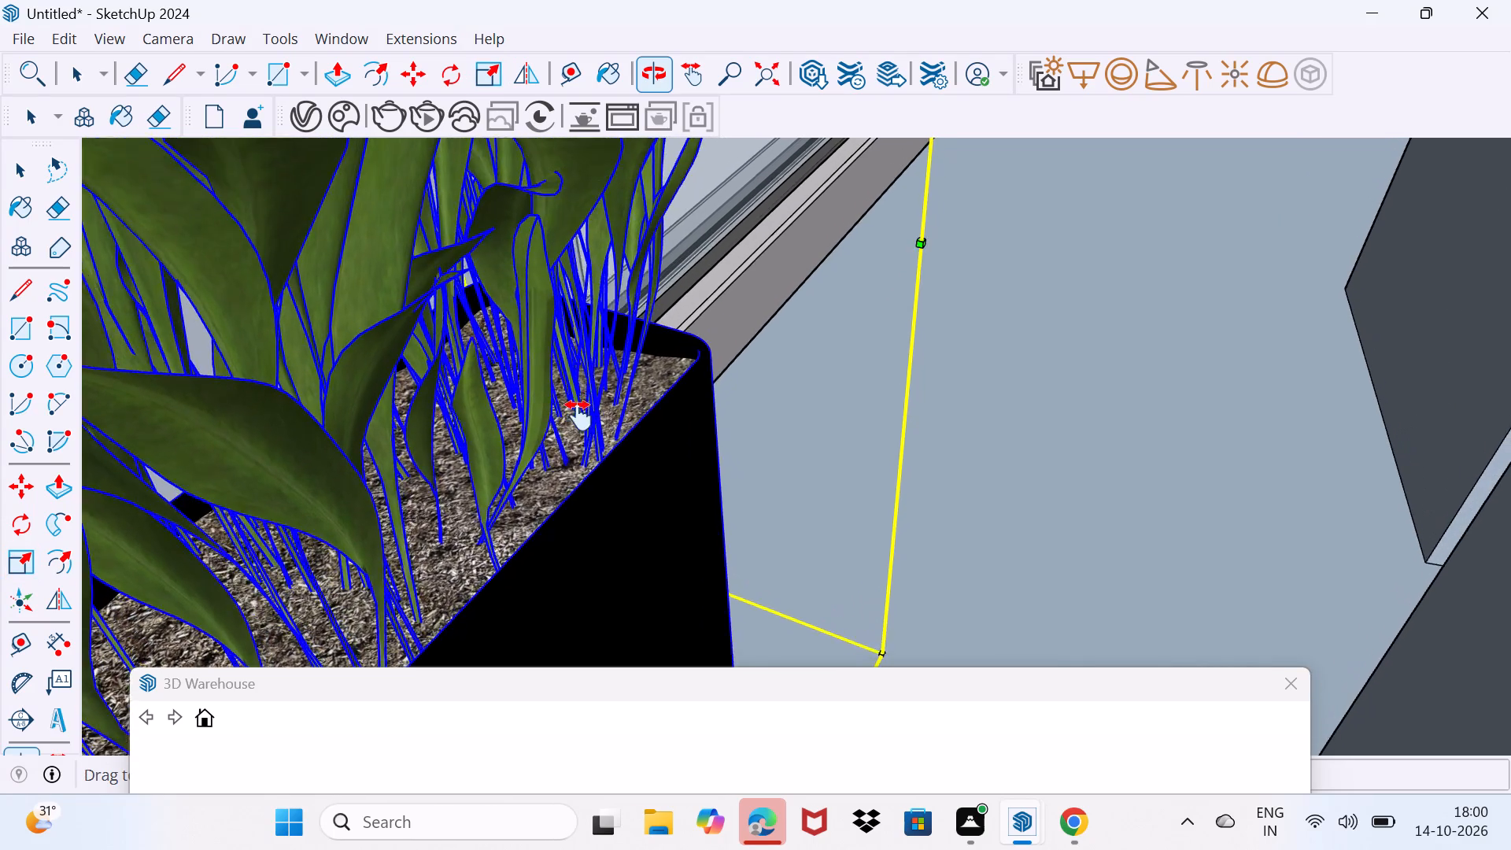
middle_click_drag(578, 416, 578, 418)
middle_click_drag(601, 415, 397, 550)
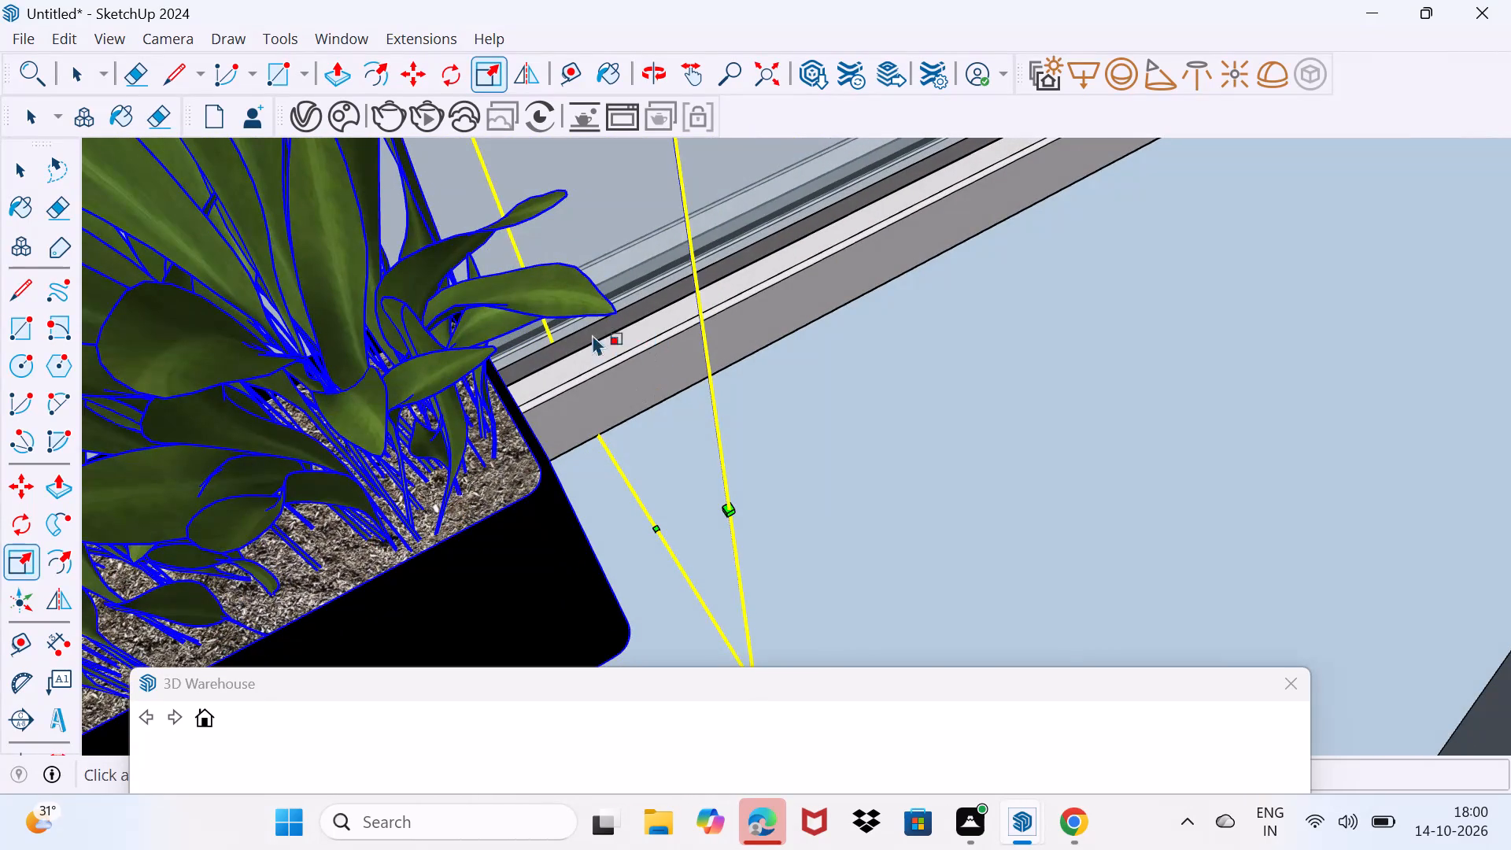
middle_click_drag(600, 285, 528, 309)
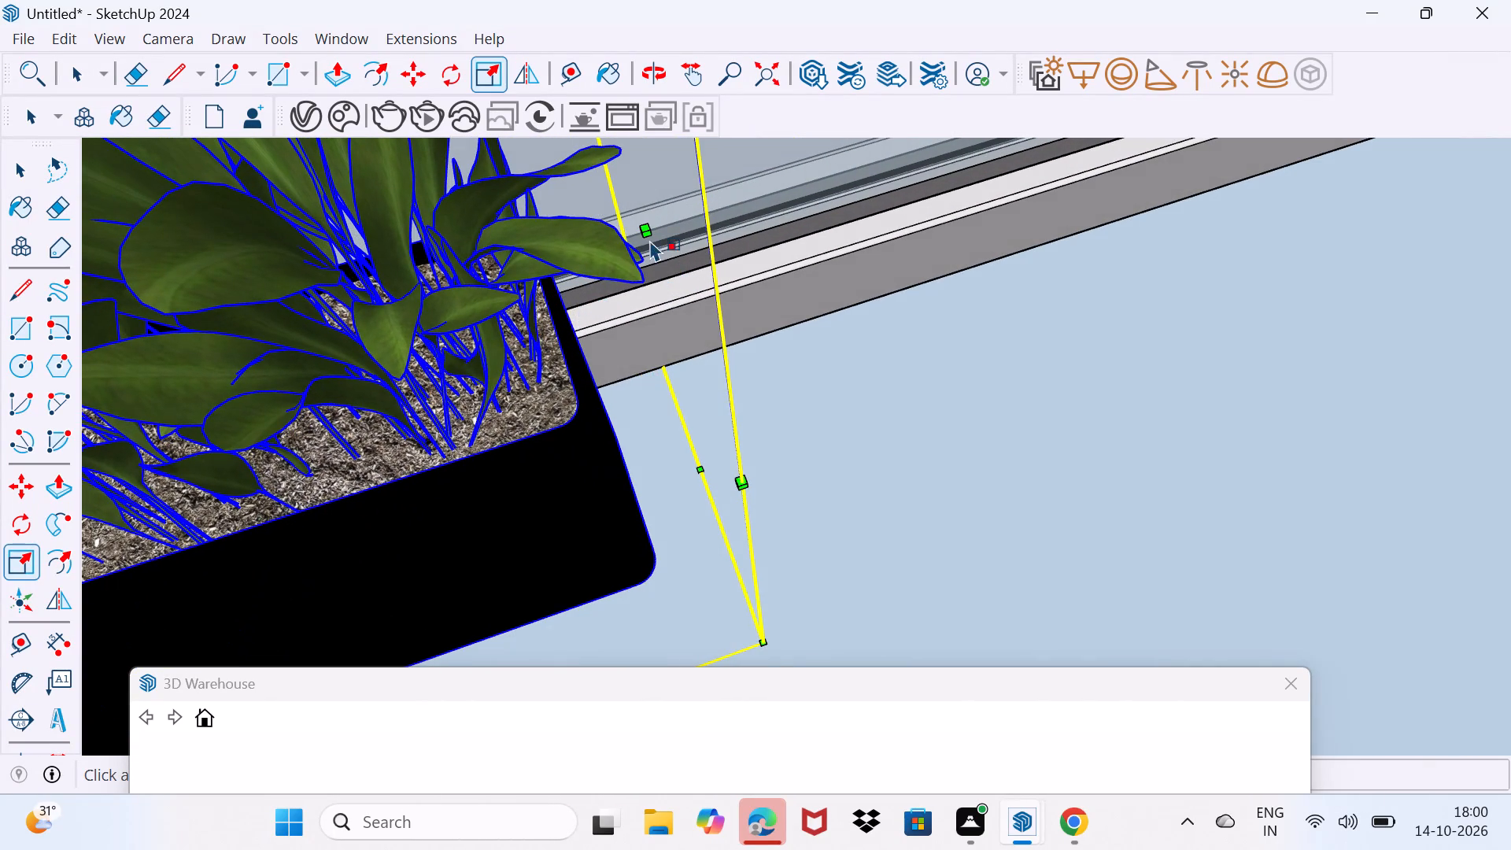
left_click(649, 224)
scroll(808, 180, "down", 7)
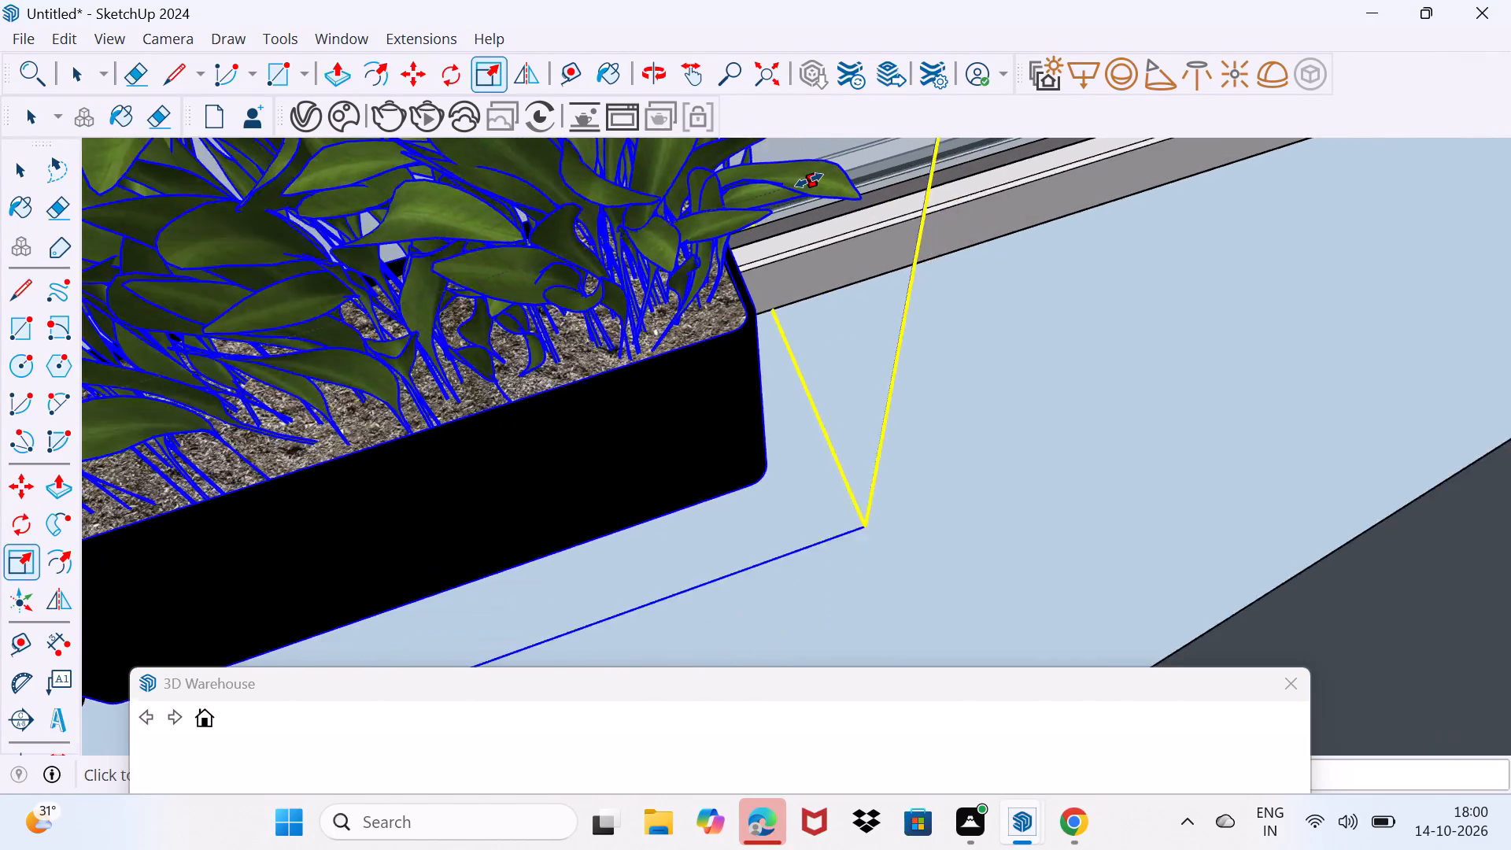
scroll(809, 180, "down", 1)
scroll(888, 180, "down", 3)
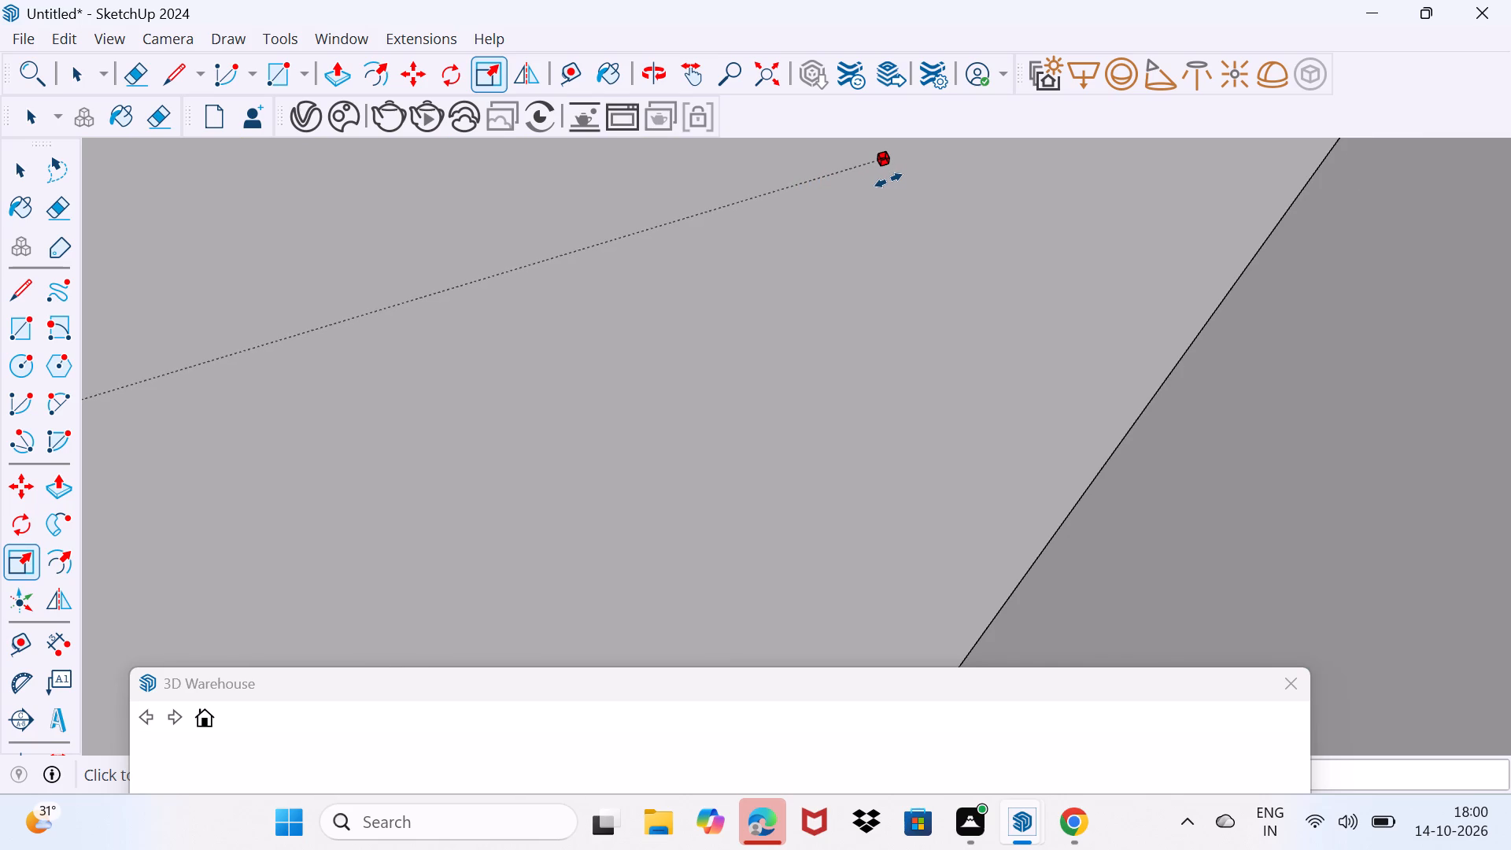
scroll(888, 180, "down", 20)
scroll(888, 180, "down", 7)
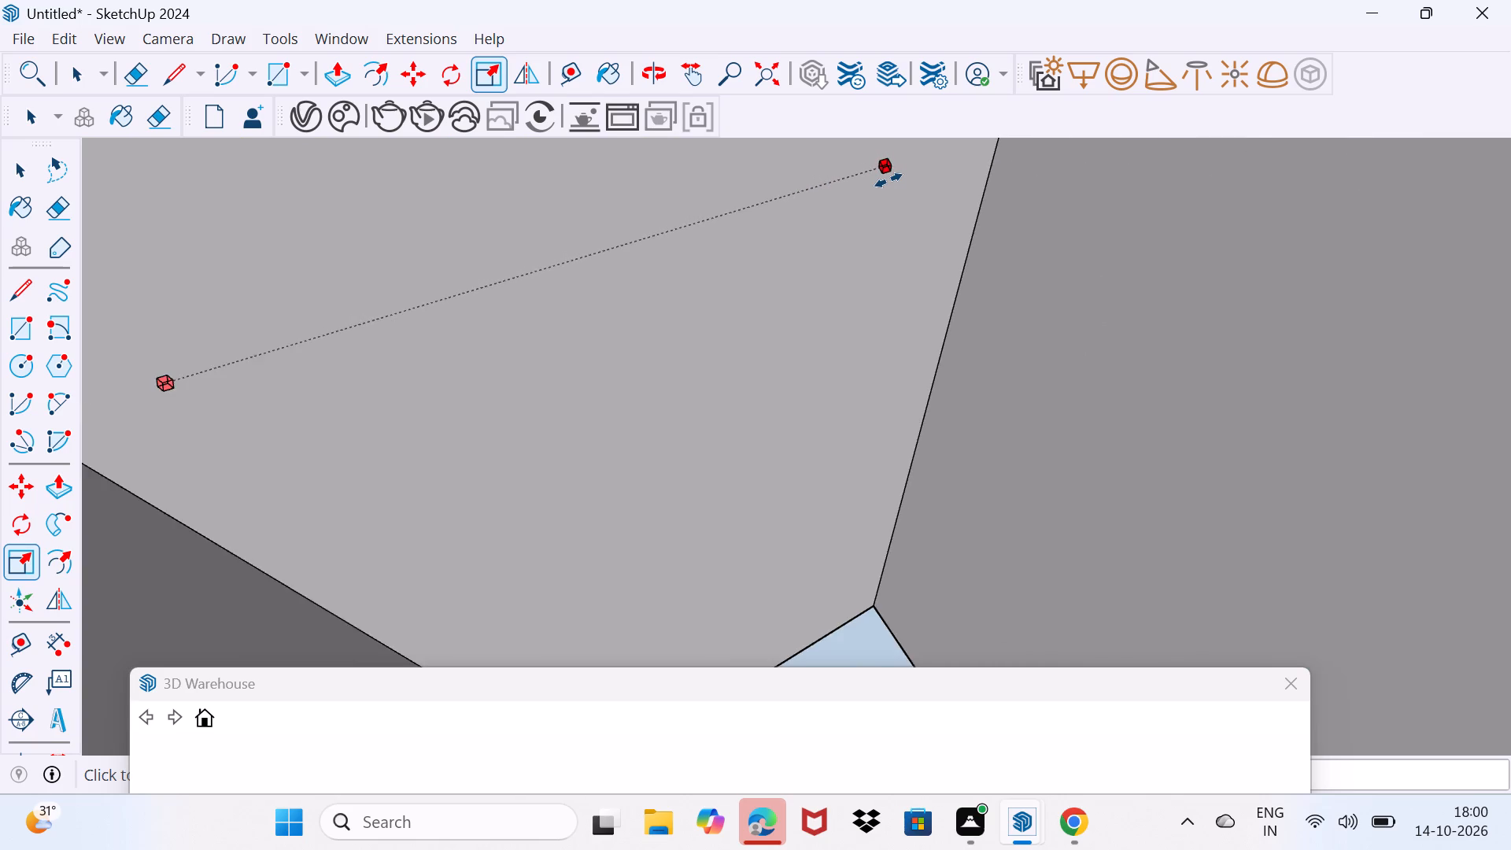
scroll(888, 180, "down", 9)
scroll(889, 180, "down", 15)
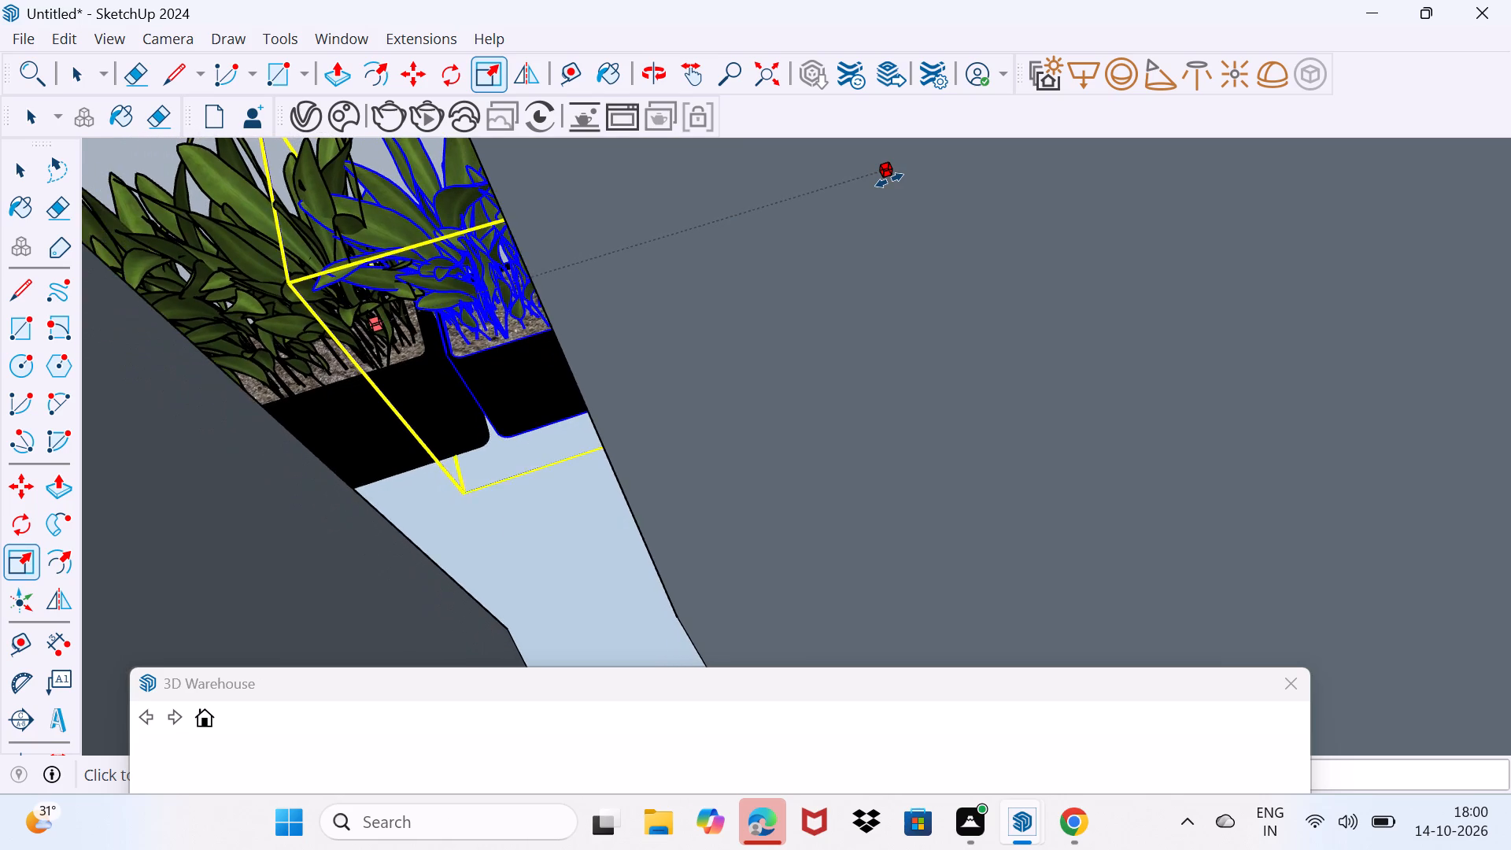
scroll(889, 180, "down", 20)
scroll(889, 180, "down", 4)
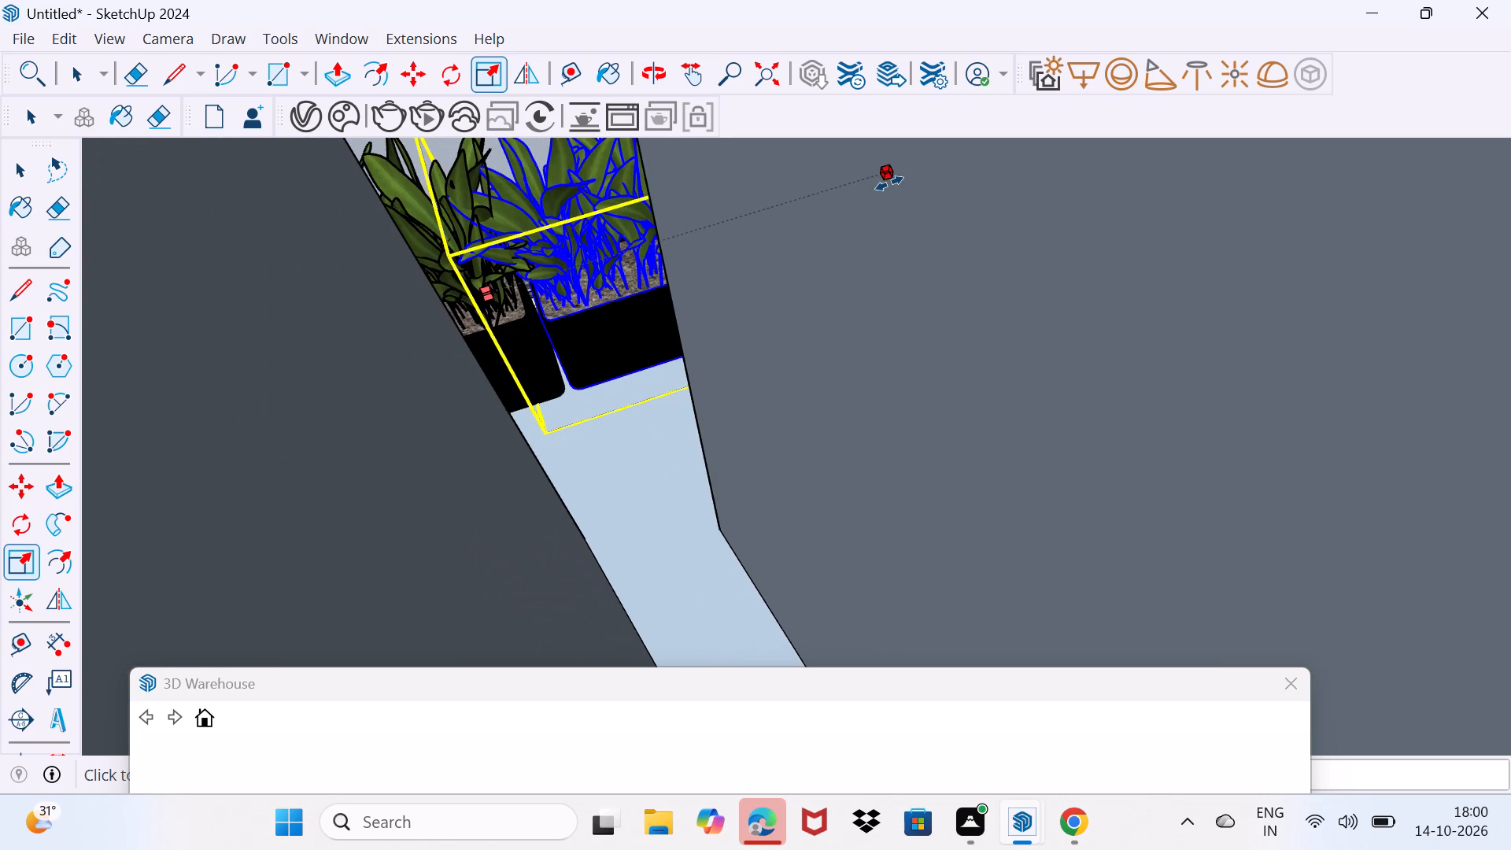
middle_click_drag(889, 183, 78, 451)
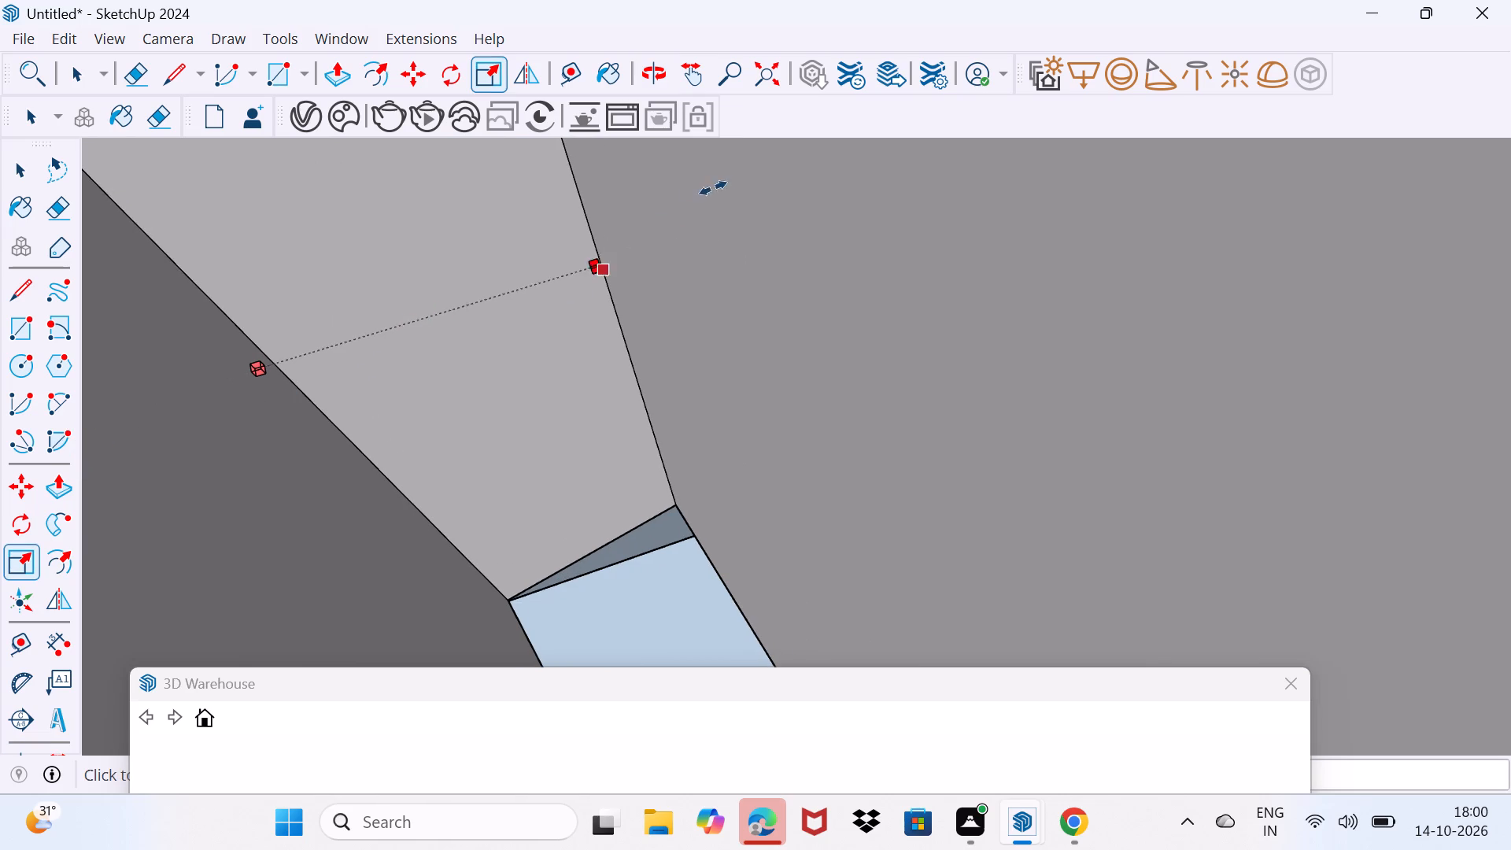
scroll(707, 196, "down", 19)
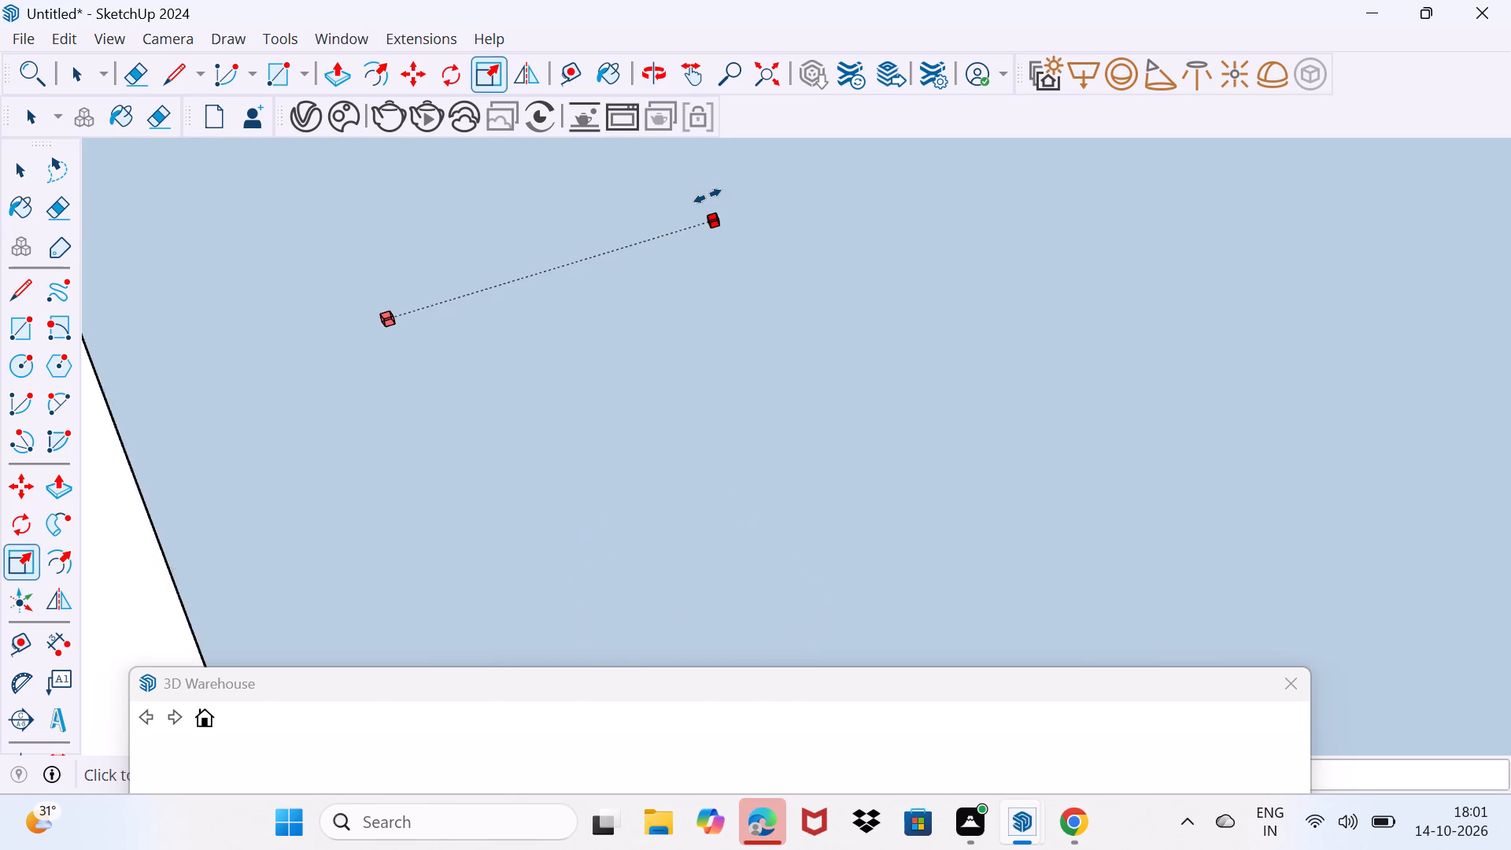
left_click(752, 90)
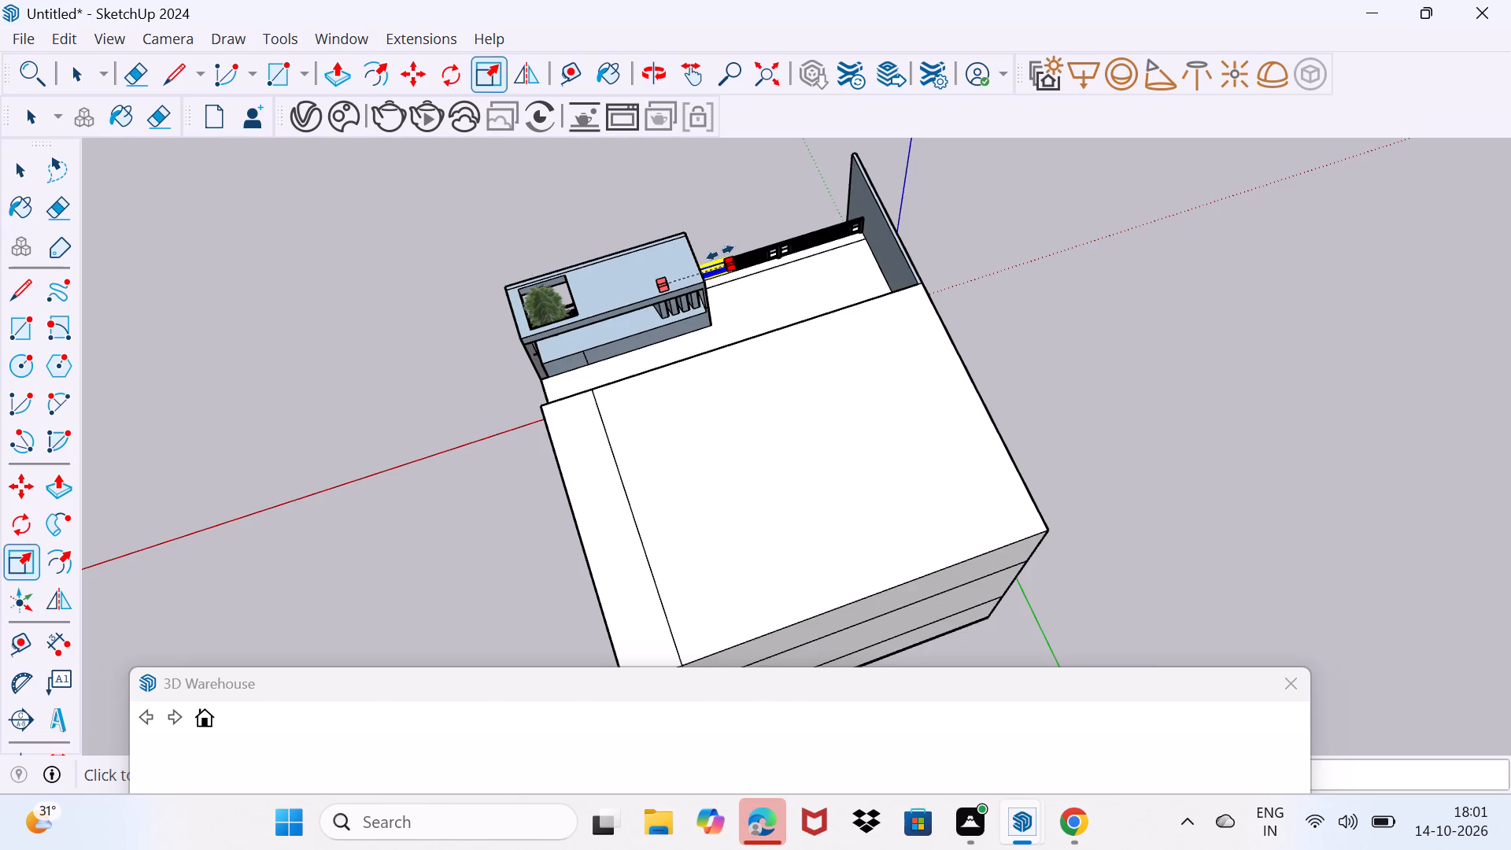
Finish stretching the end planter beside the fins lengthwise to the endpoint at the corner of the balcony wall.
scroll(707, 301, "up", 15)
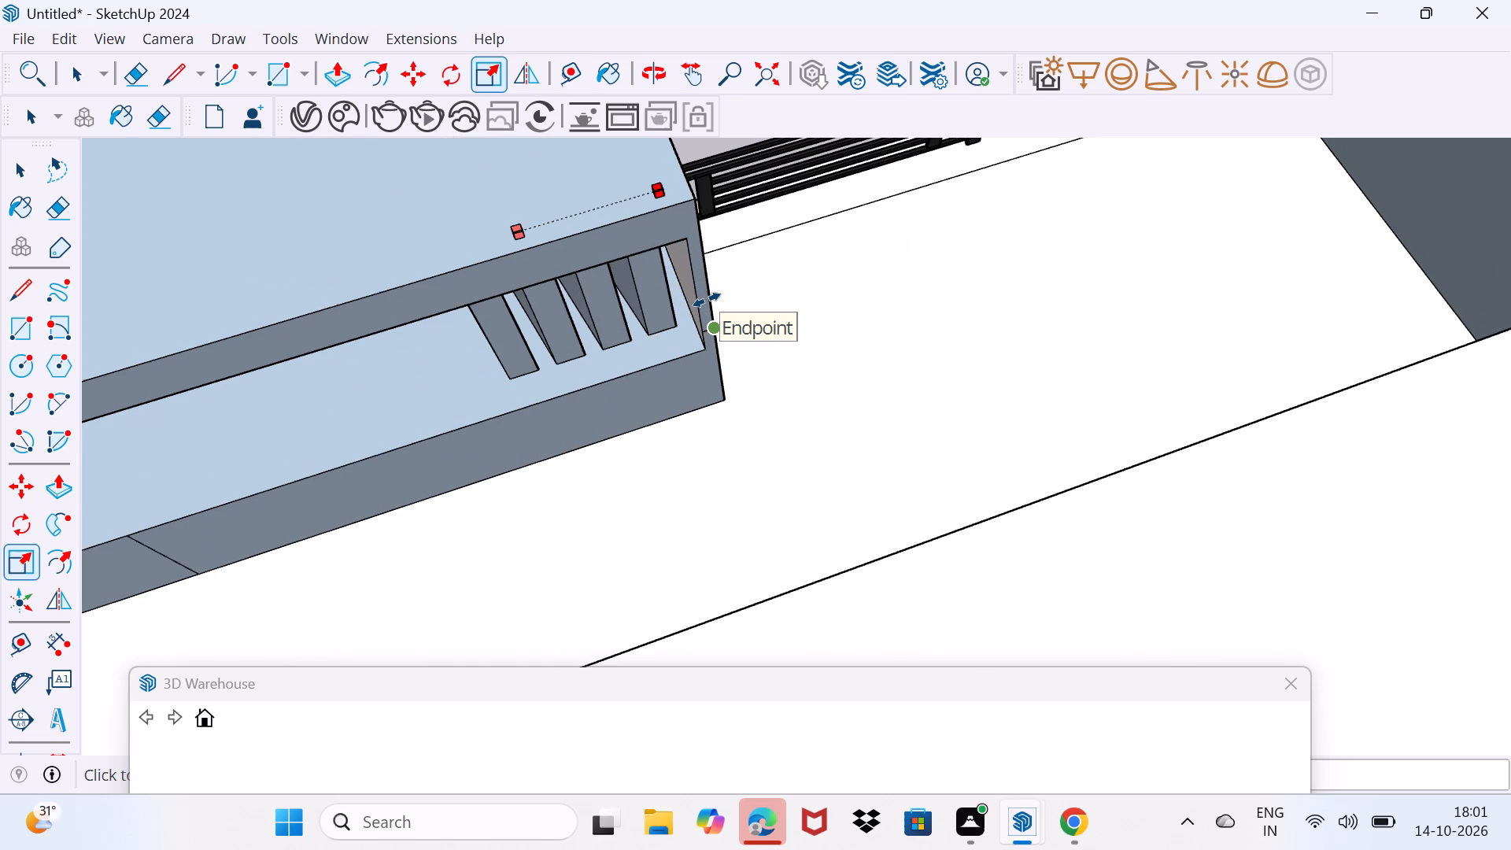
left_click(707, 300)
key("space")
left_click_drag(749, 326, 765, 291)
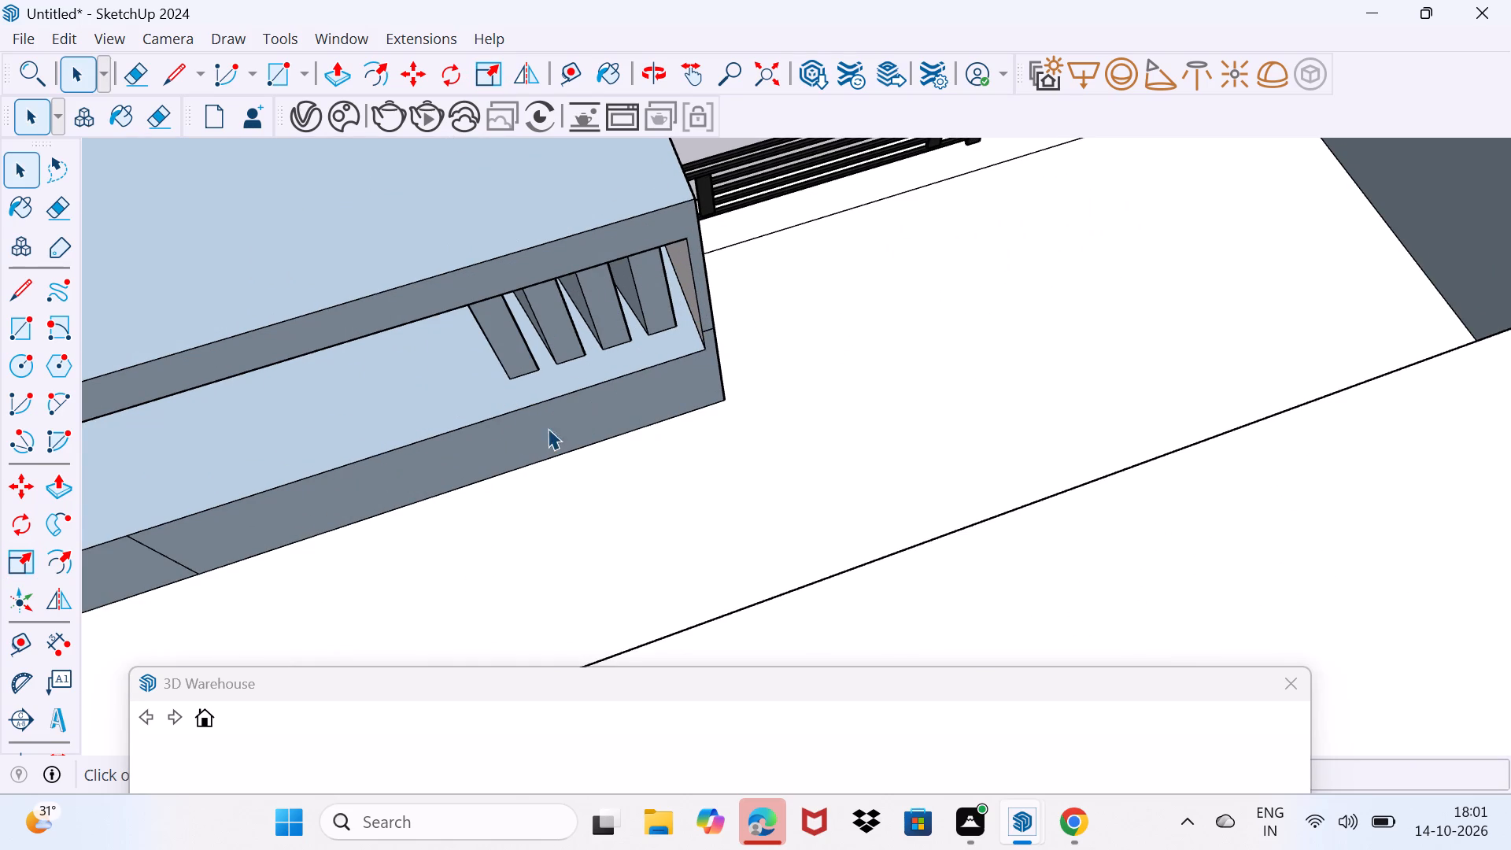
Scale up the height of the low balcony planter adjoining the raised row, between it and the tree.
middle_click_drag(533, 435, 1075, 176)
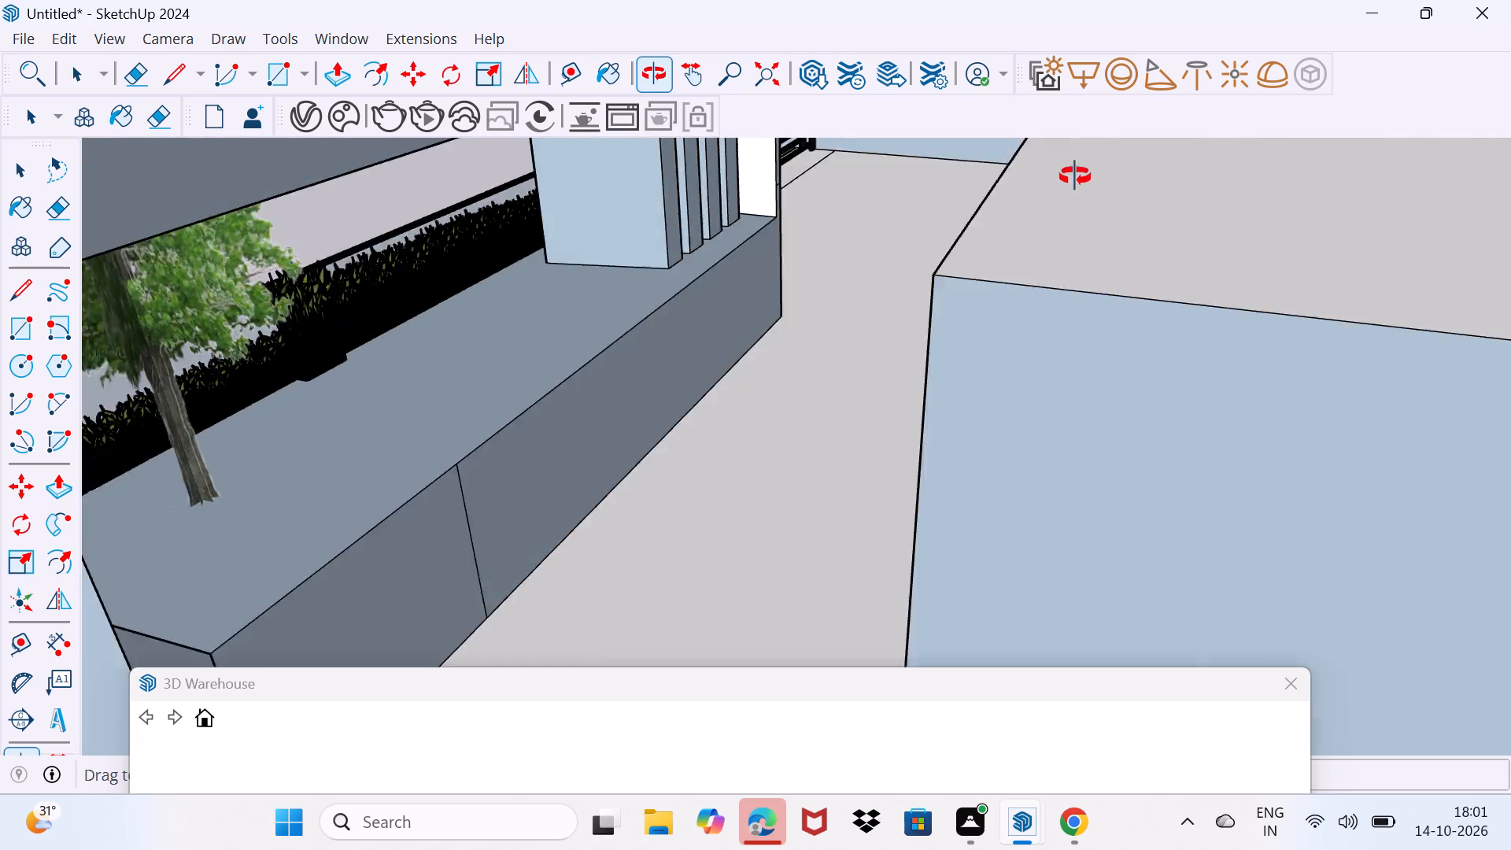
middle_click_drag(1075, 176, 1315, 143)
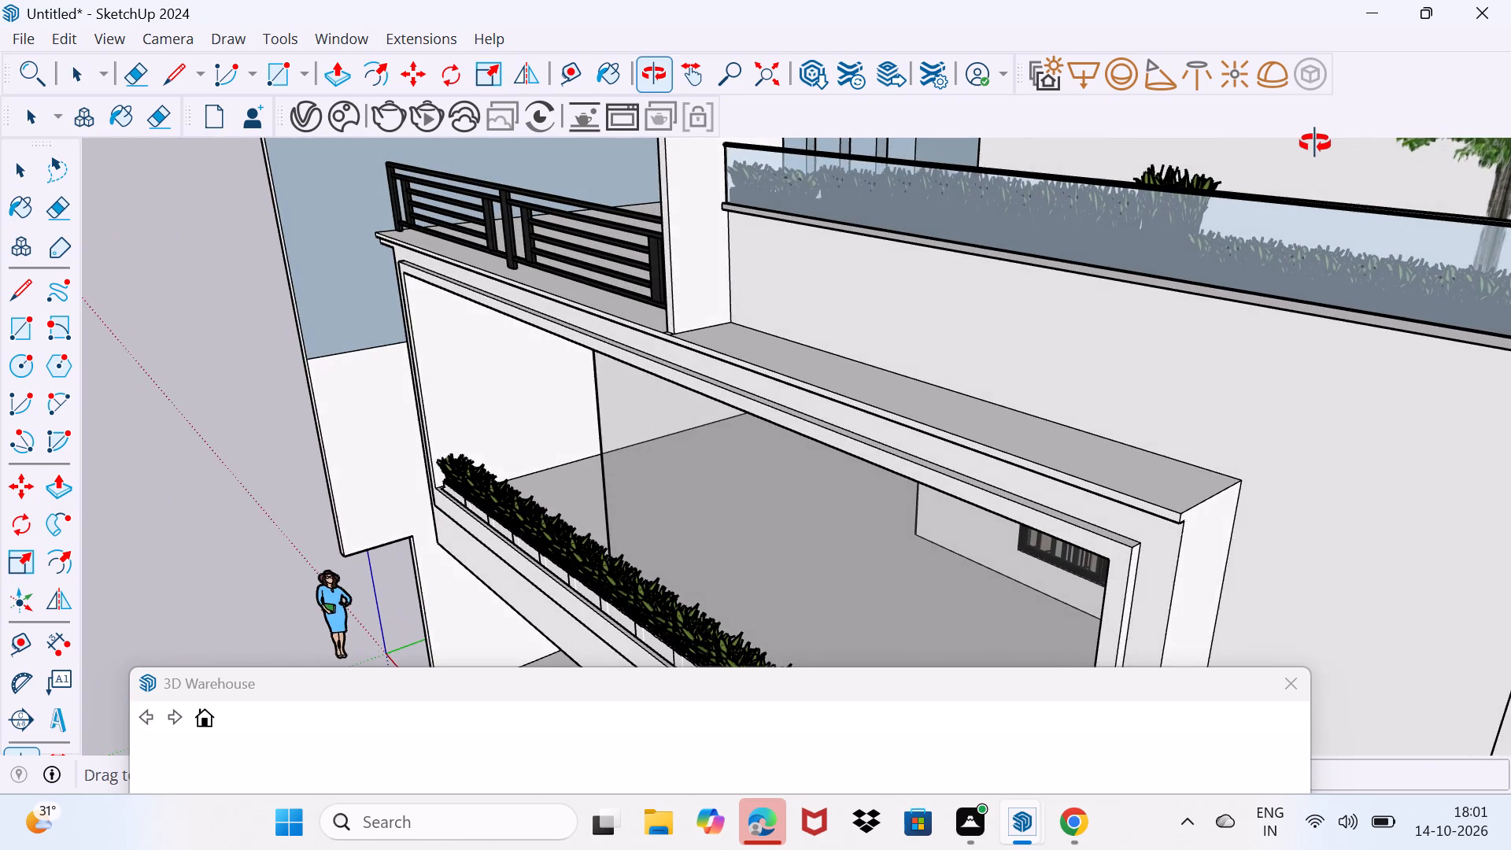
middle_click_drag(1315, 143, 1317, 143)
middle_click_drag(1259, 238, 1145, 313)
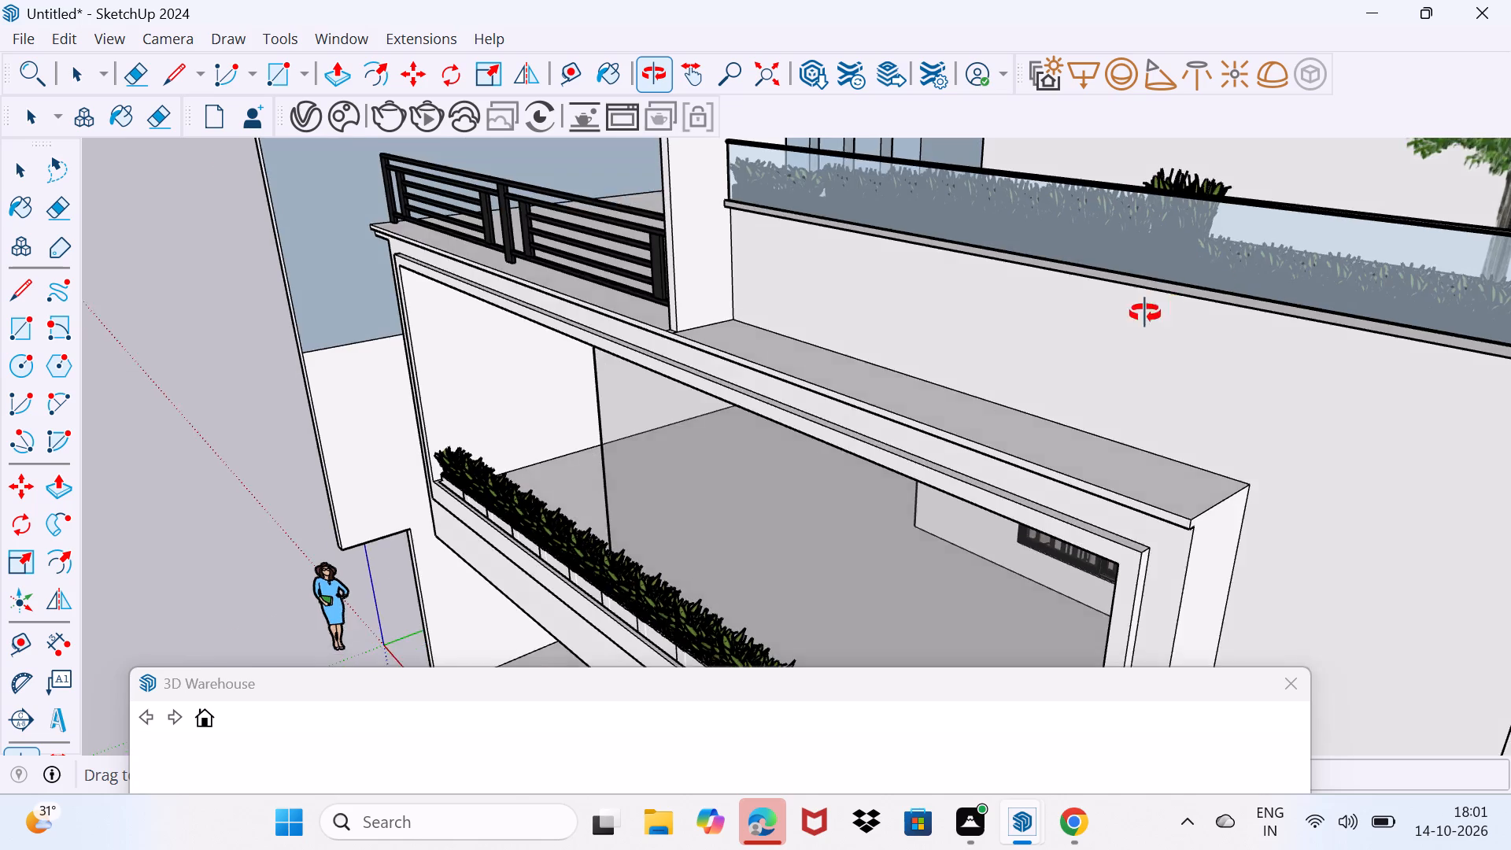
middle_click_drag(1145, 313, 658, 310)
left_click(423, 408)
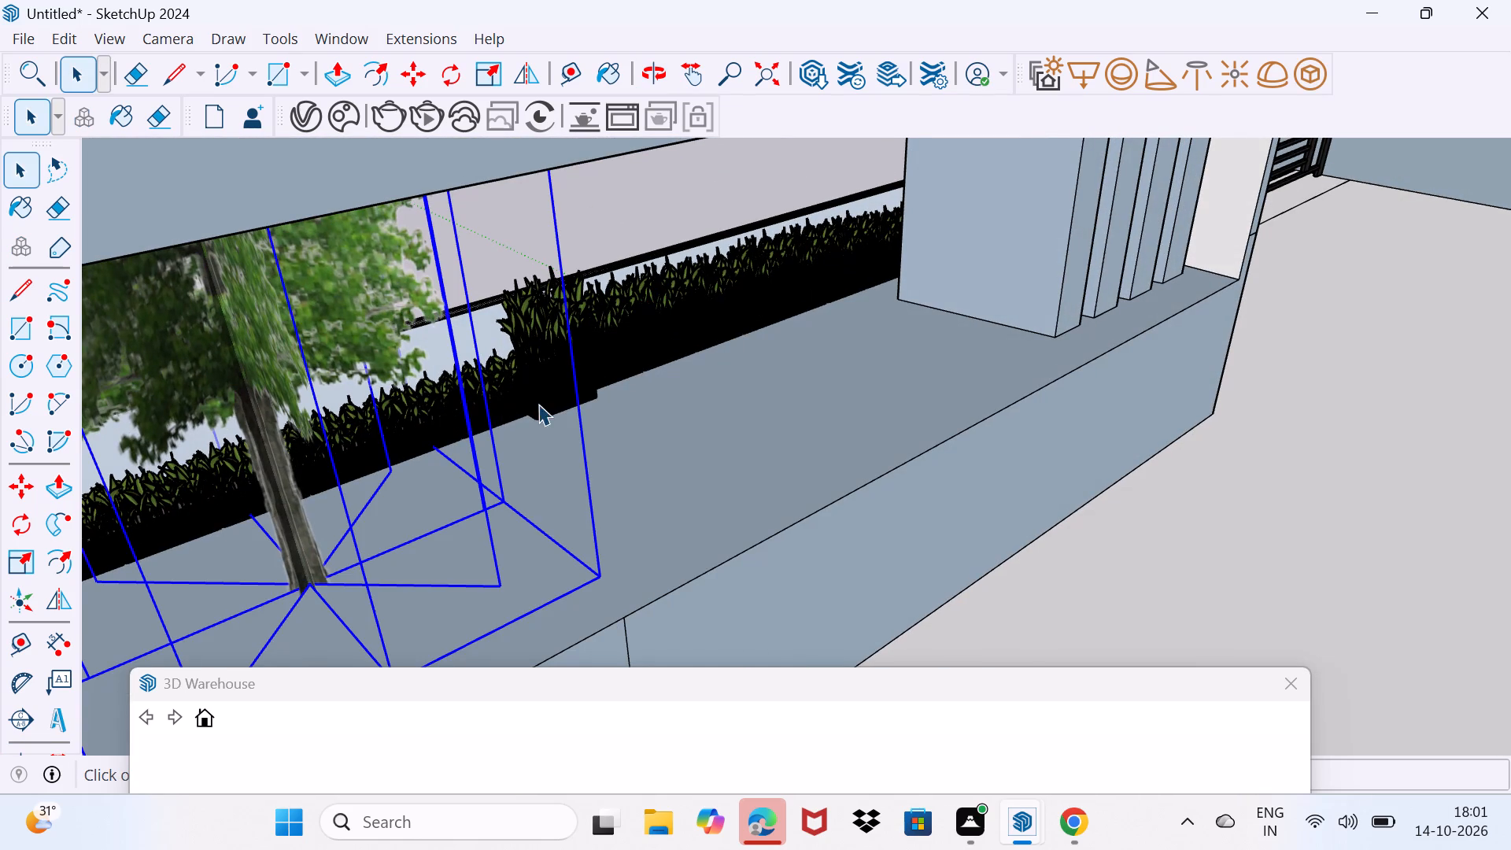
left_click_drag(539, 406, 541, 397)
left_click(506, 399)
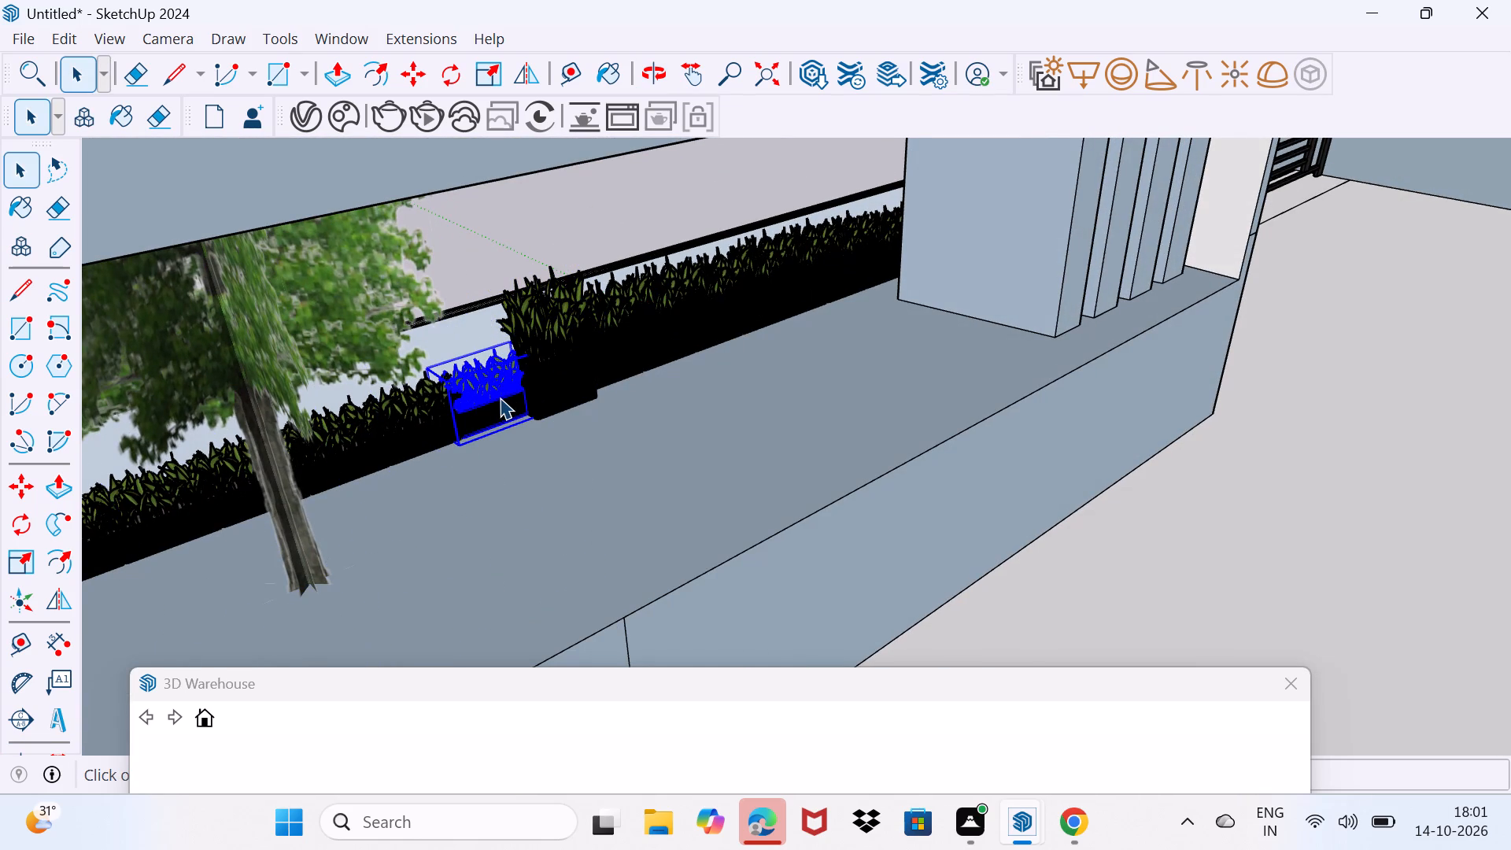
key("s")
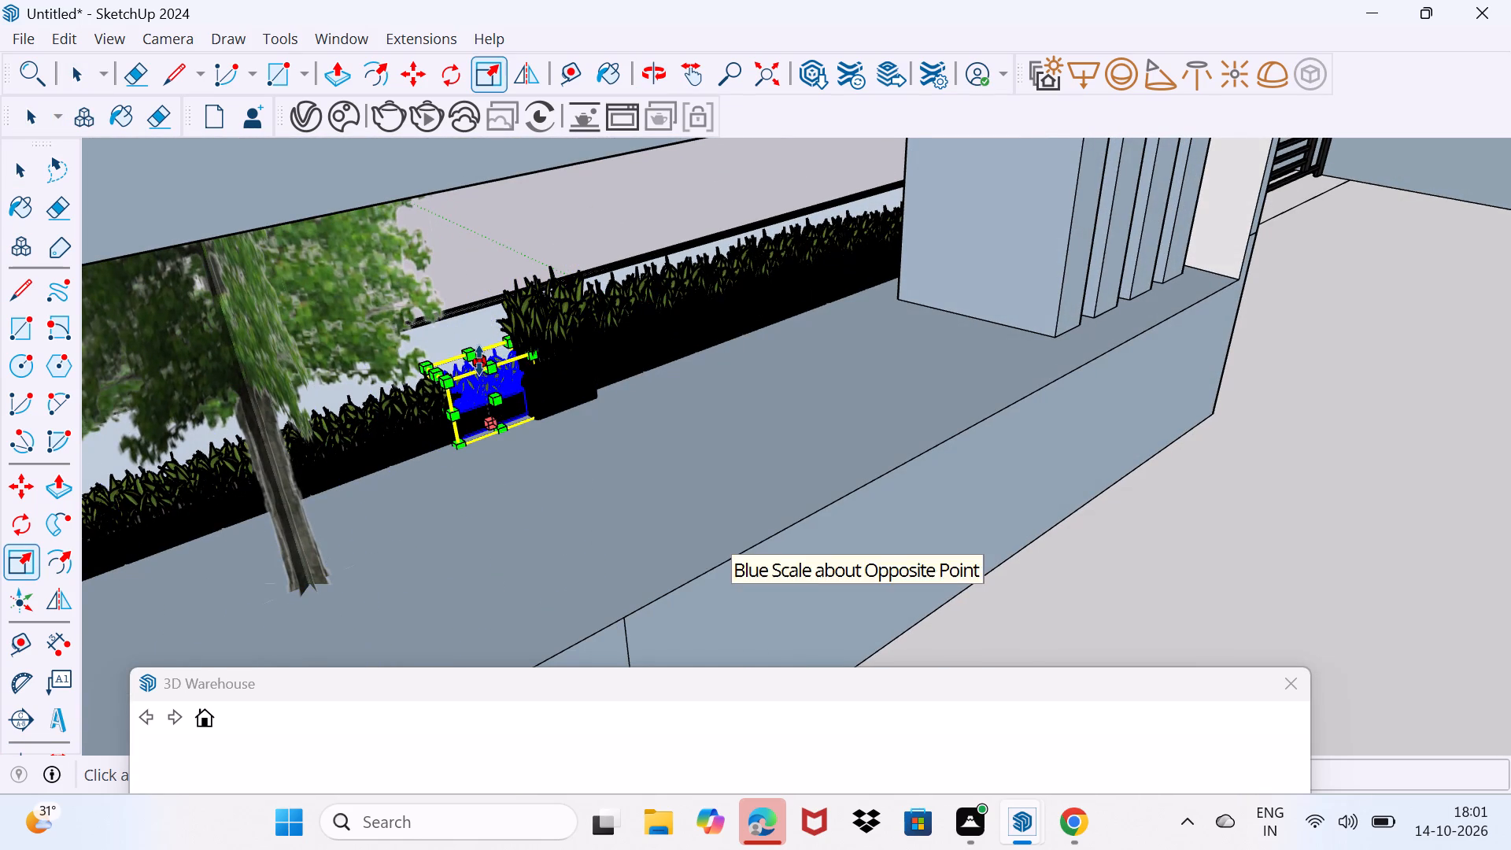
left_click(479, 360)
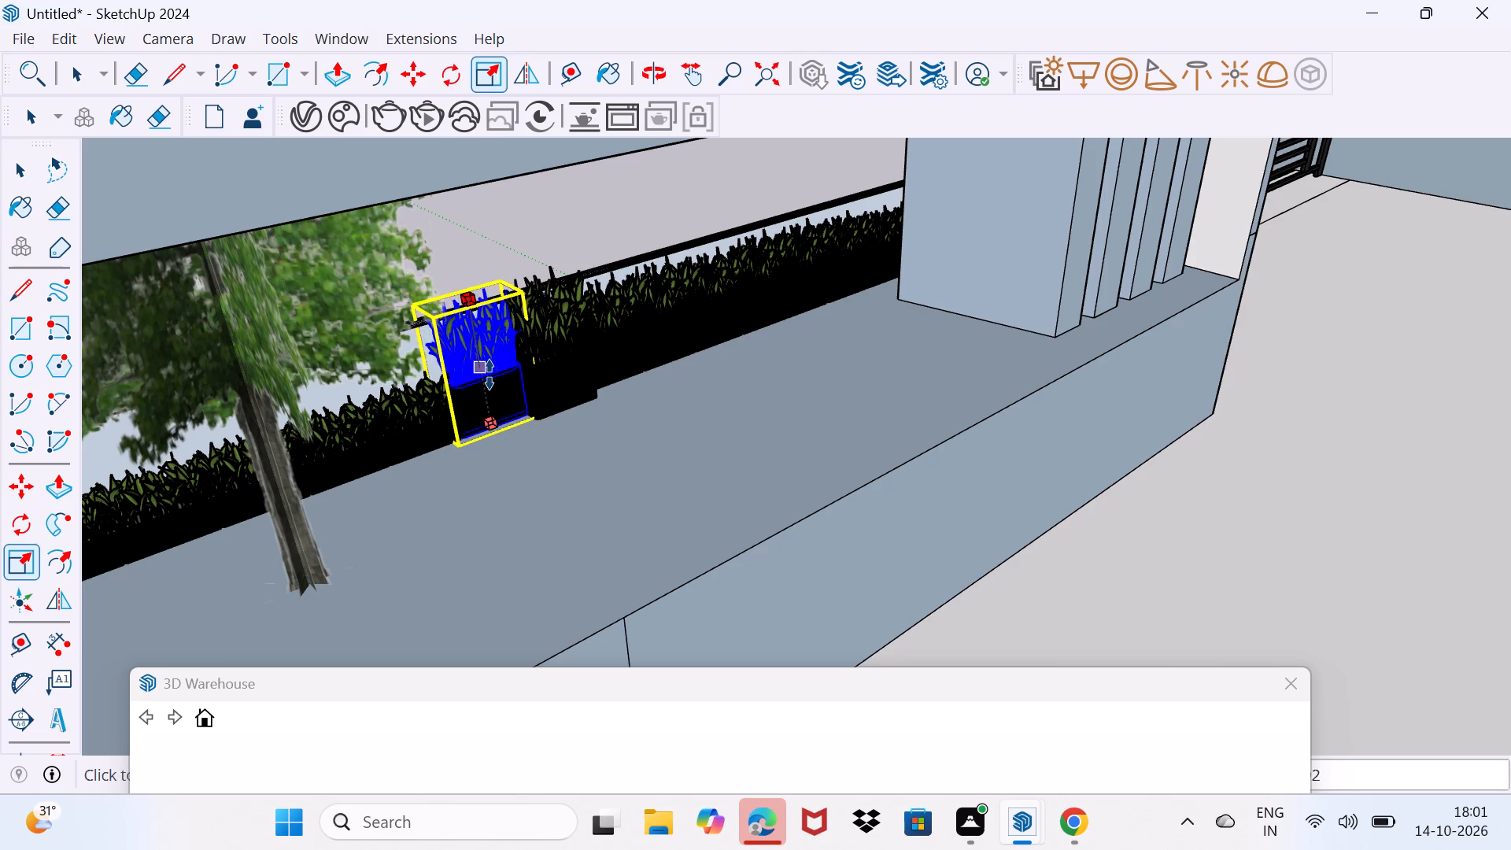
left_click(495, 321)
key("space")
left_click_drag(504, 479, 515, 459)
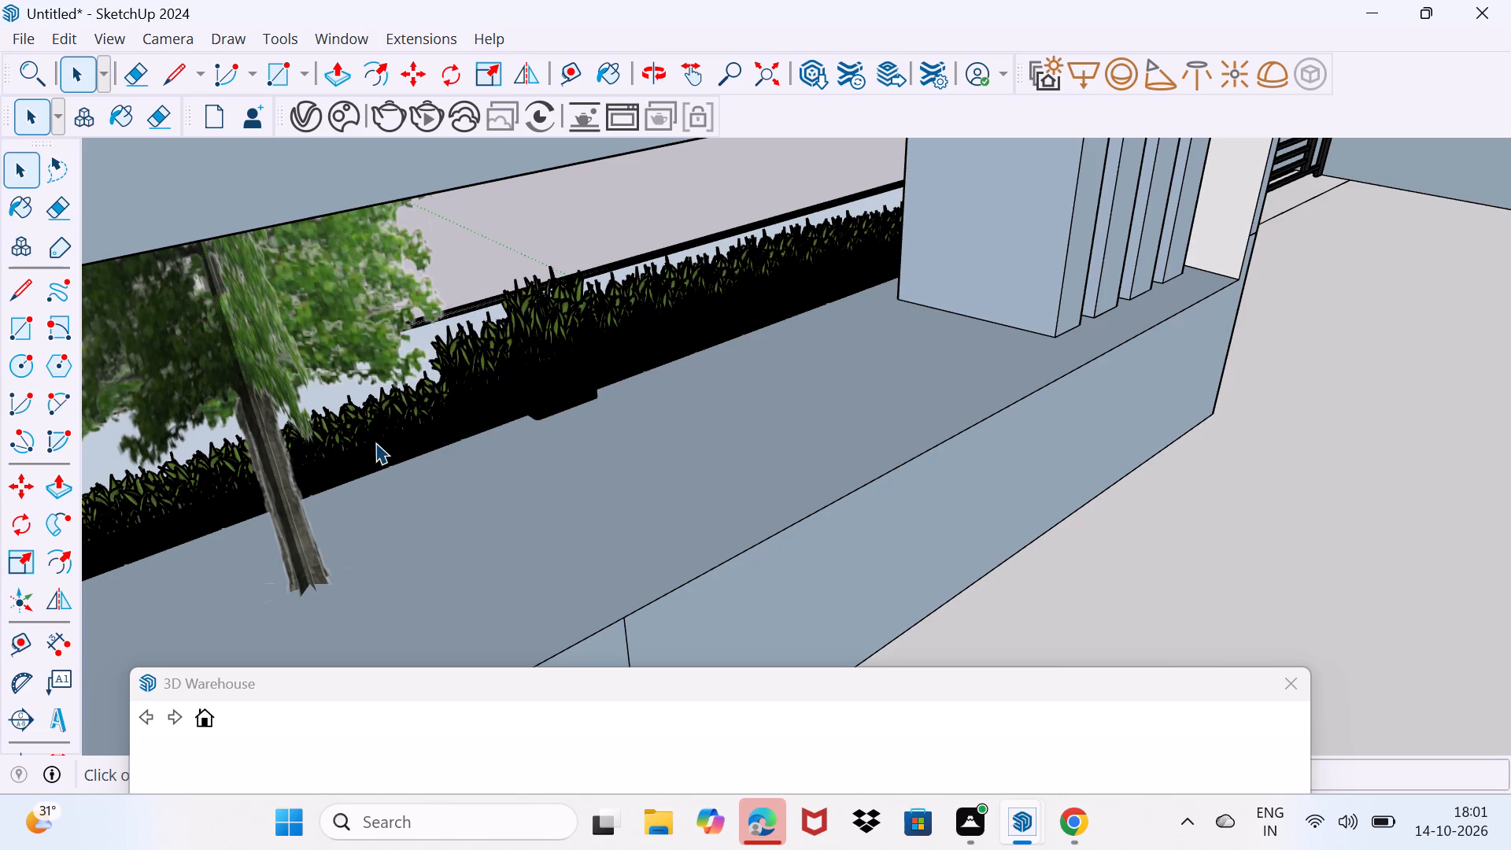
left_click(379, 436)
left_click_drag(412, 438, 419, 430)
Examine the whole house from the front, including the balcony planters, the tree and the lower planter row.
scroll(654, 471, "down", 11)
middle_click_drag(562, 558, 984, 391)
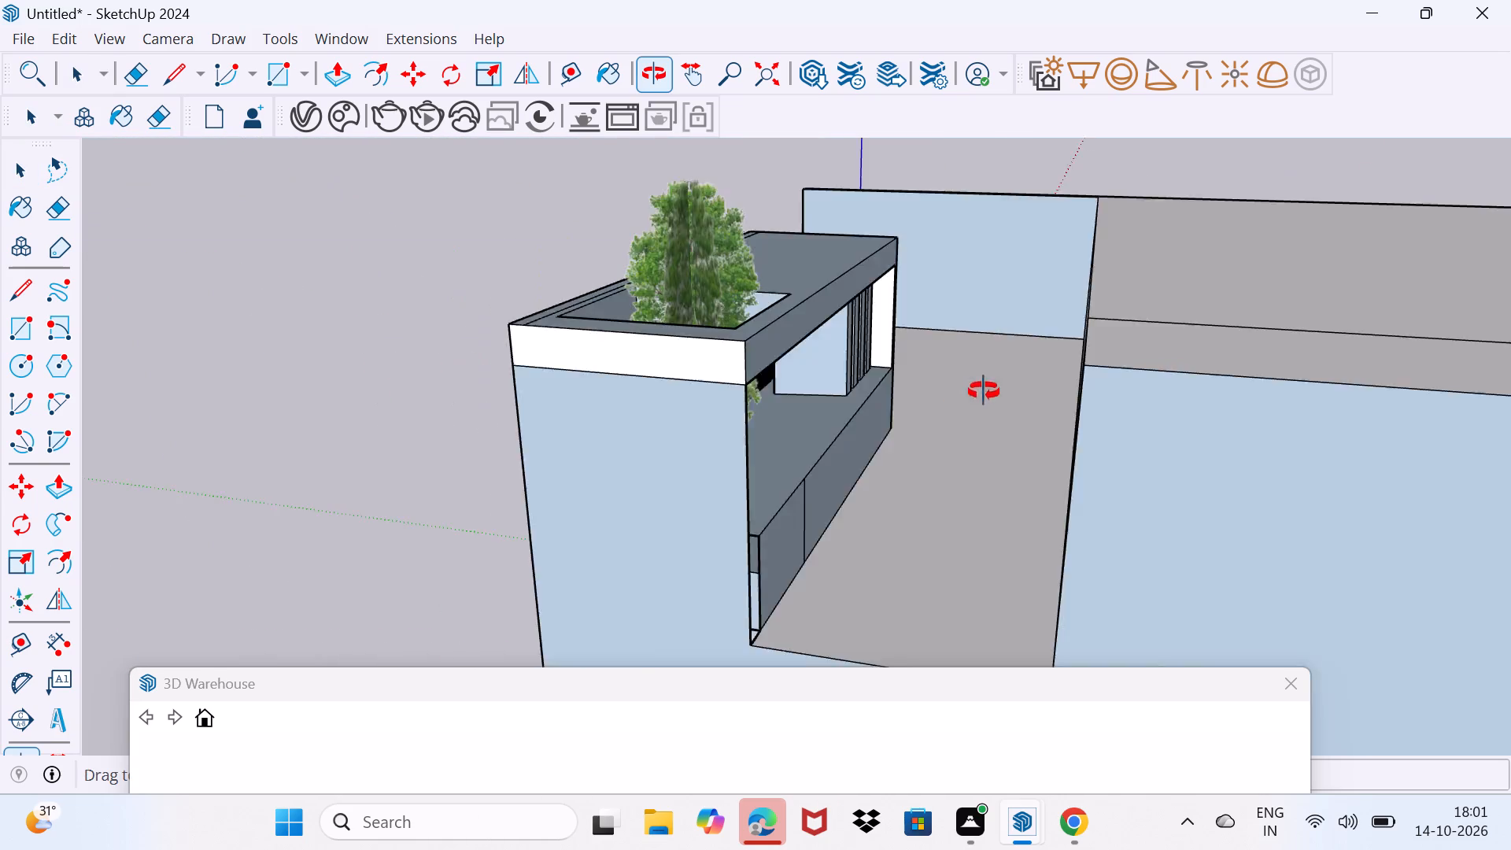
middle_click_drag(984, 391, 1369, 366)
scroll(939, 471, "down", 7)
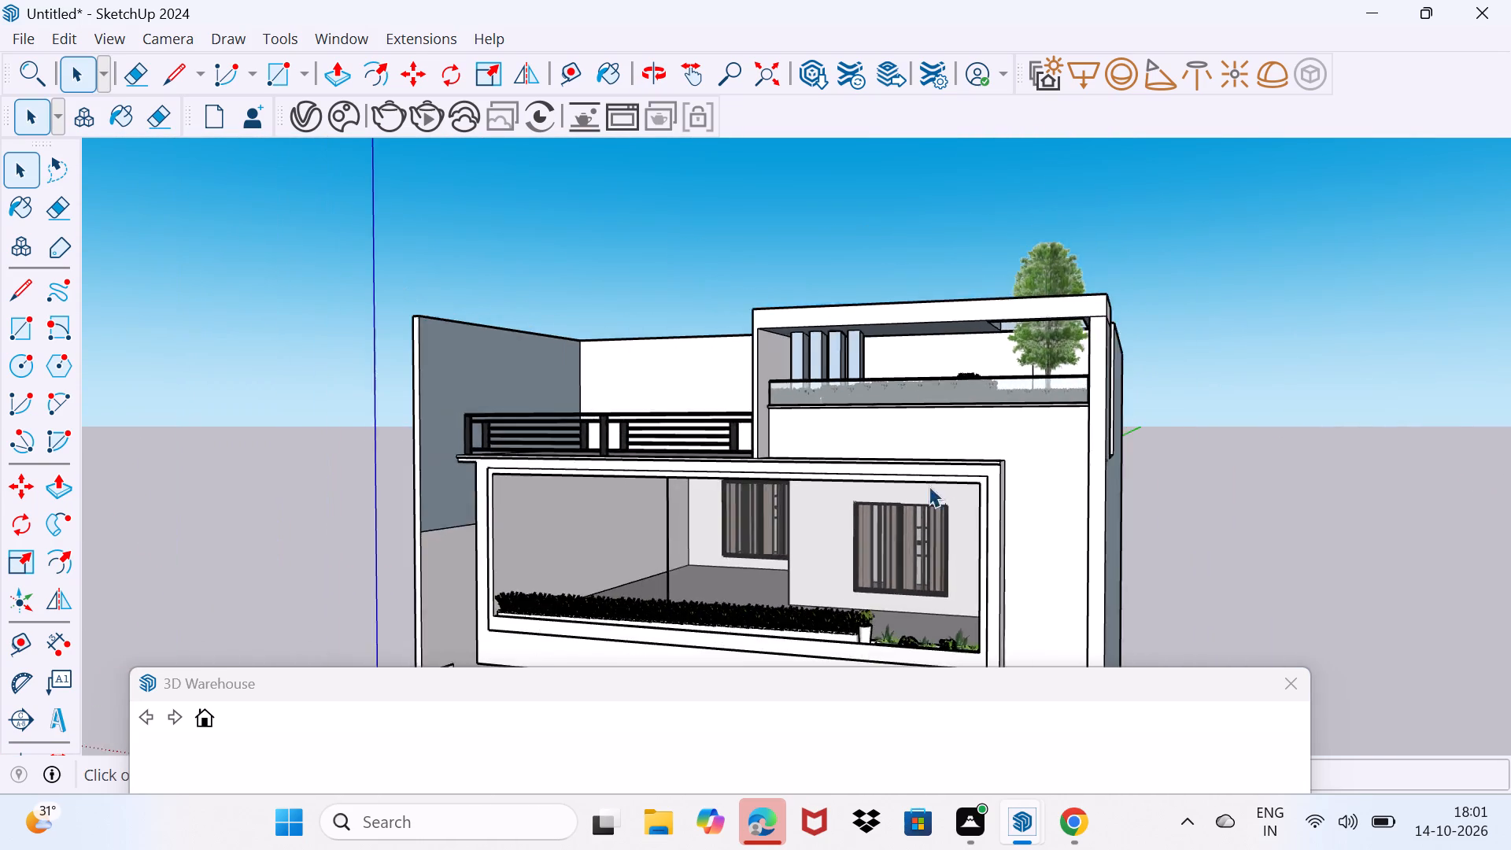
middle_click_drag(895, 507, 1048, 538)
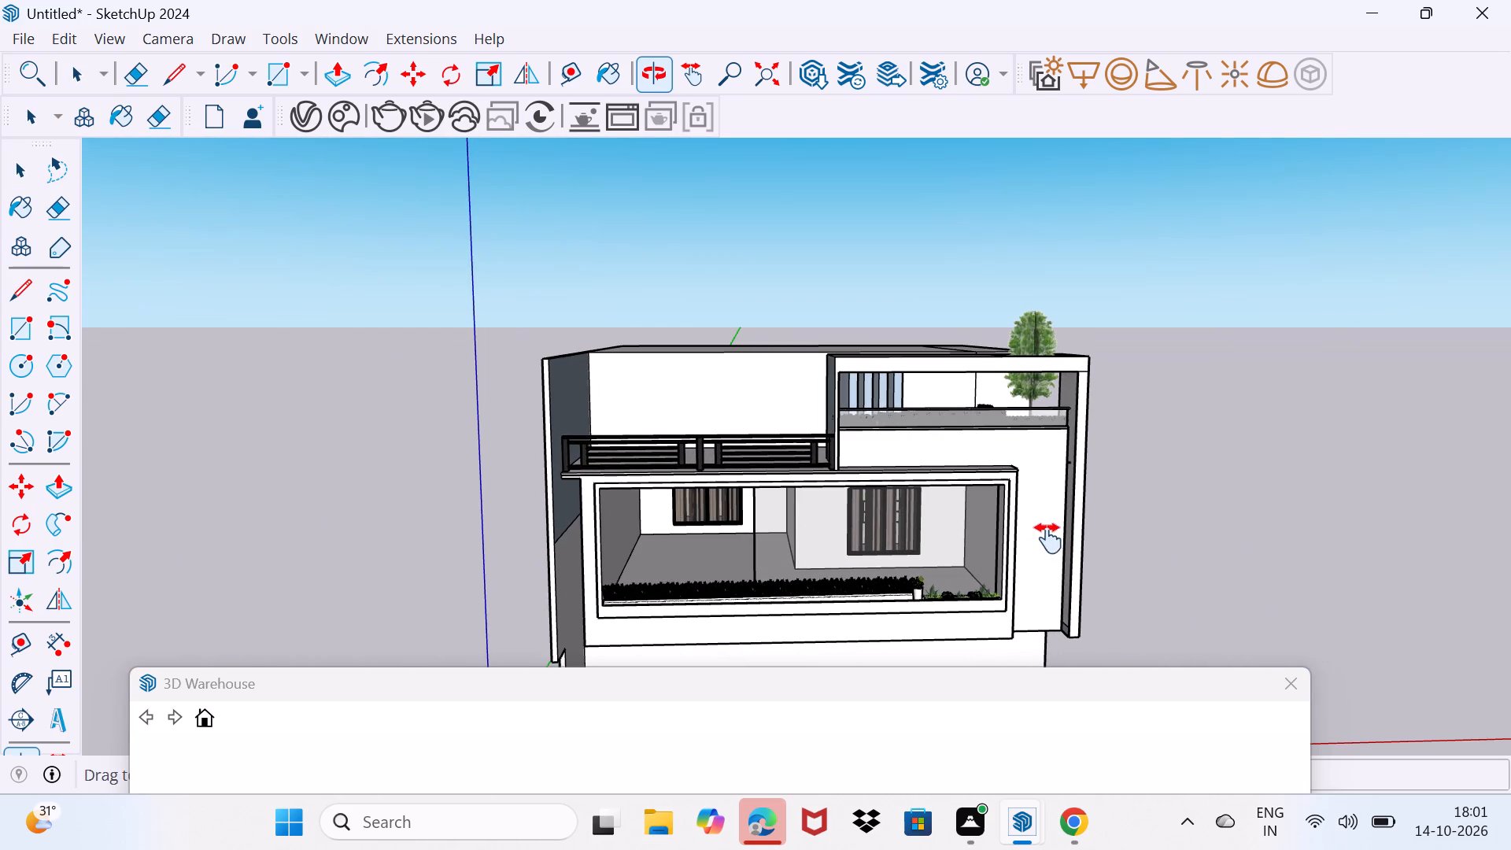
middle_click_drag(1048, 538, 1004, 419)
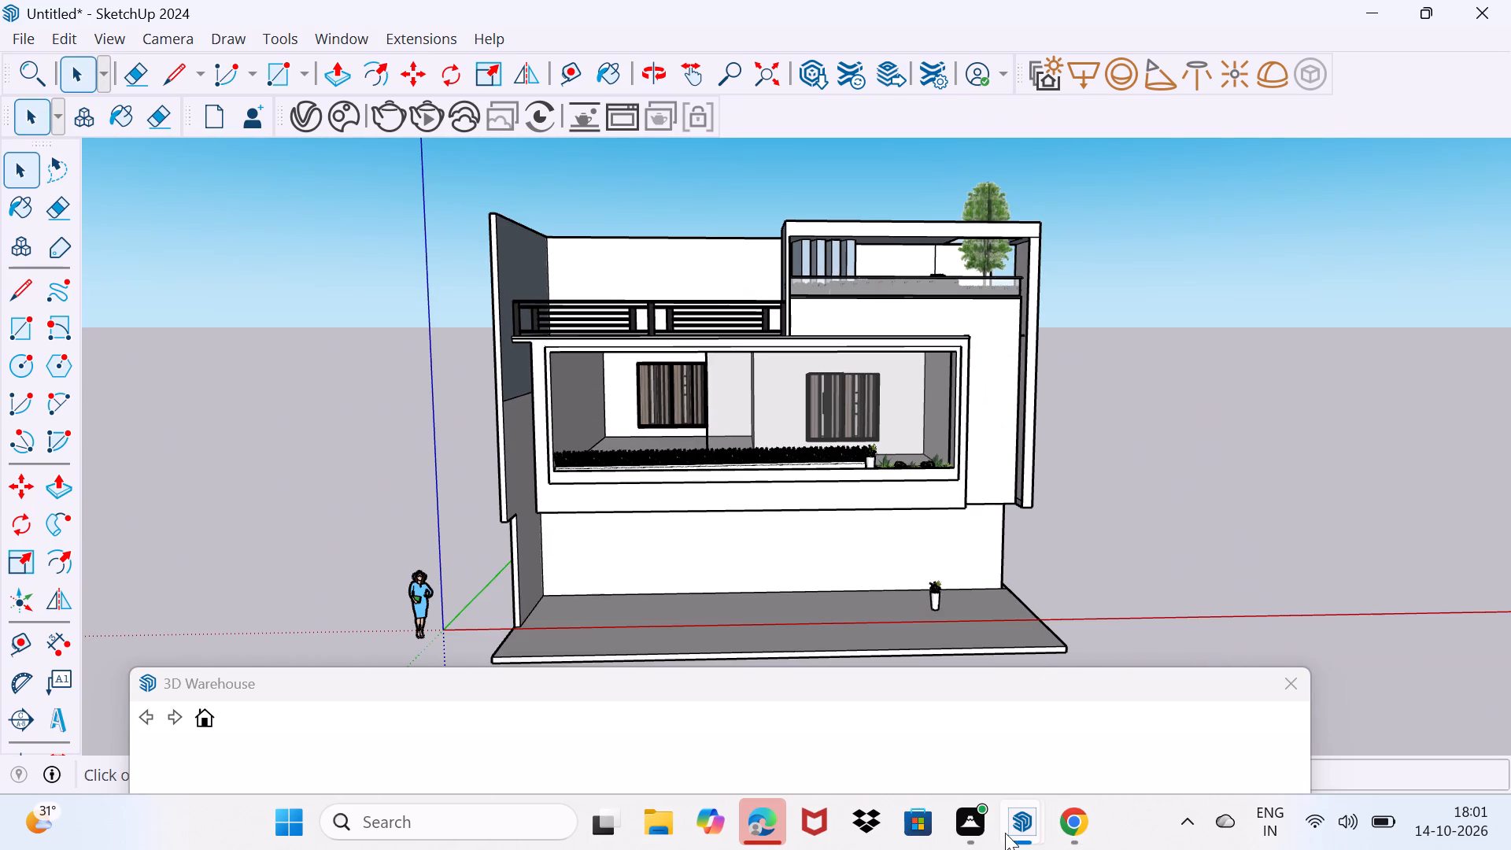
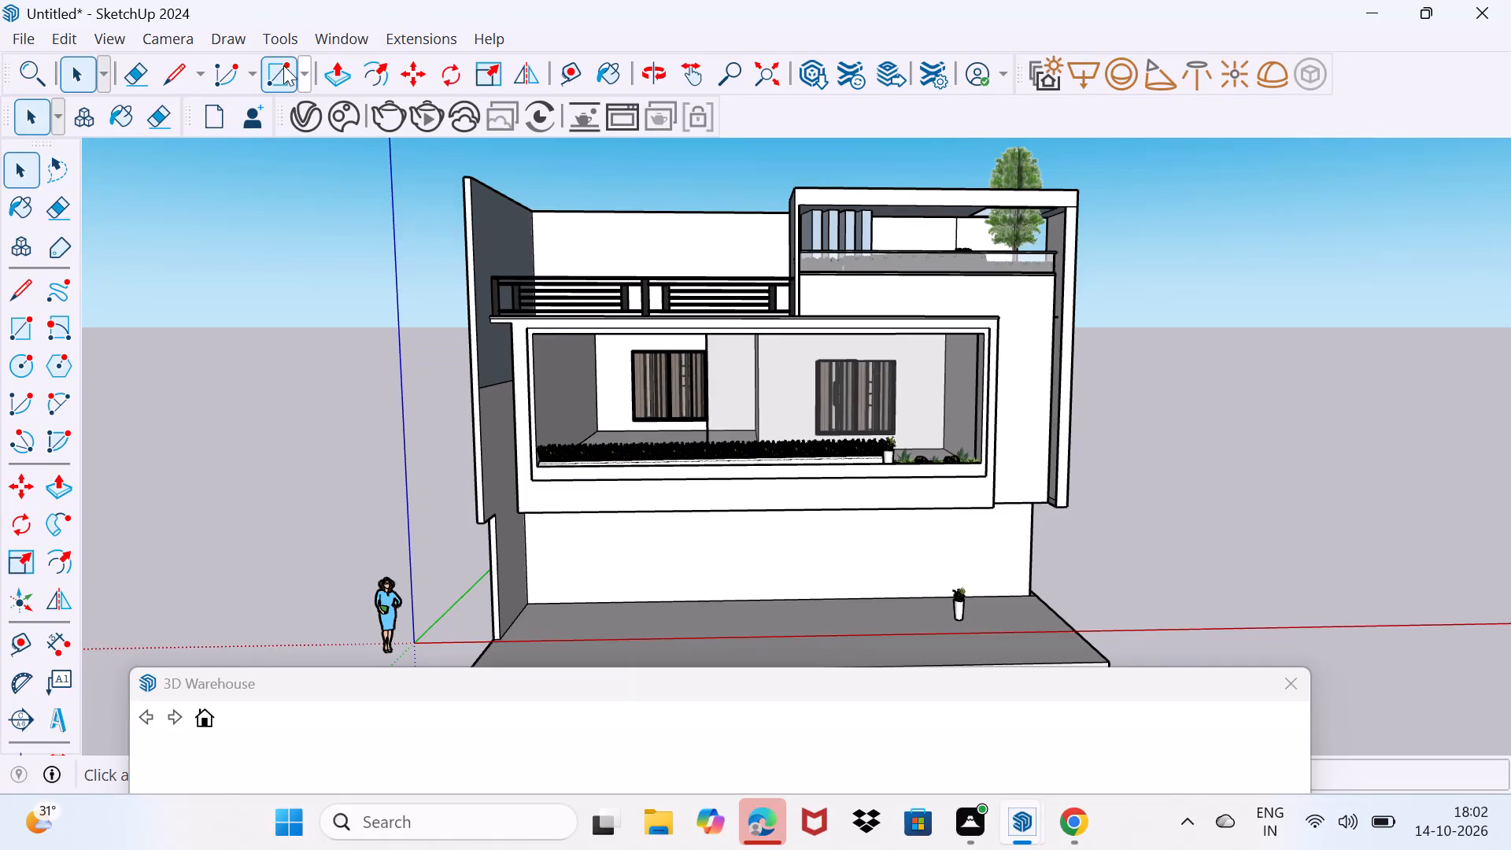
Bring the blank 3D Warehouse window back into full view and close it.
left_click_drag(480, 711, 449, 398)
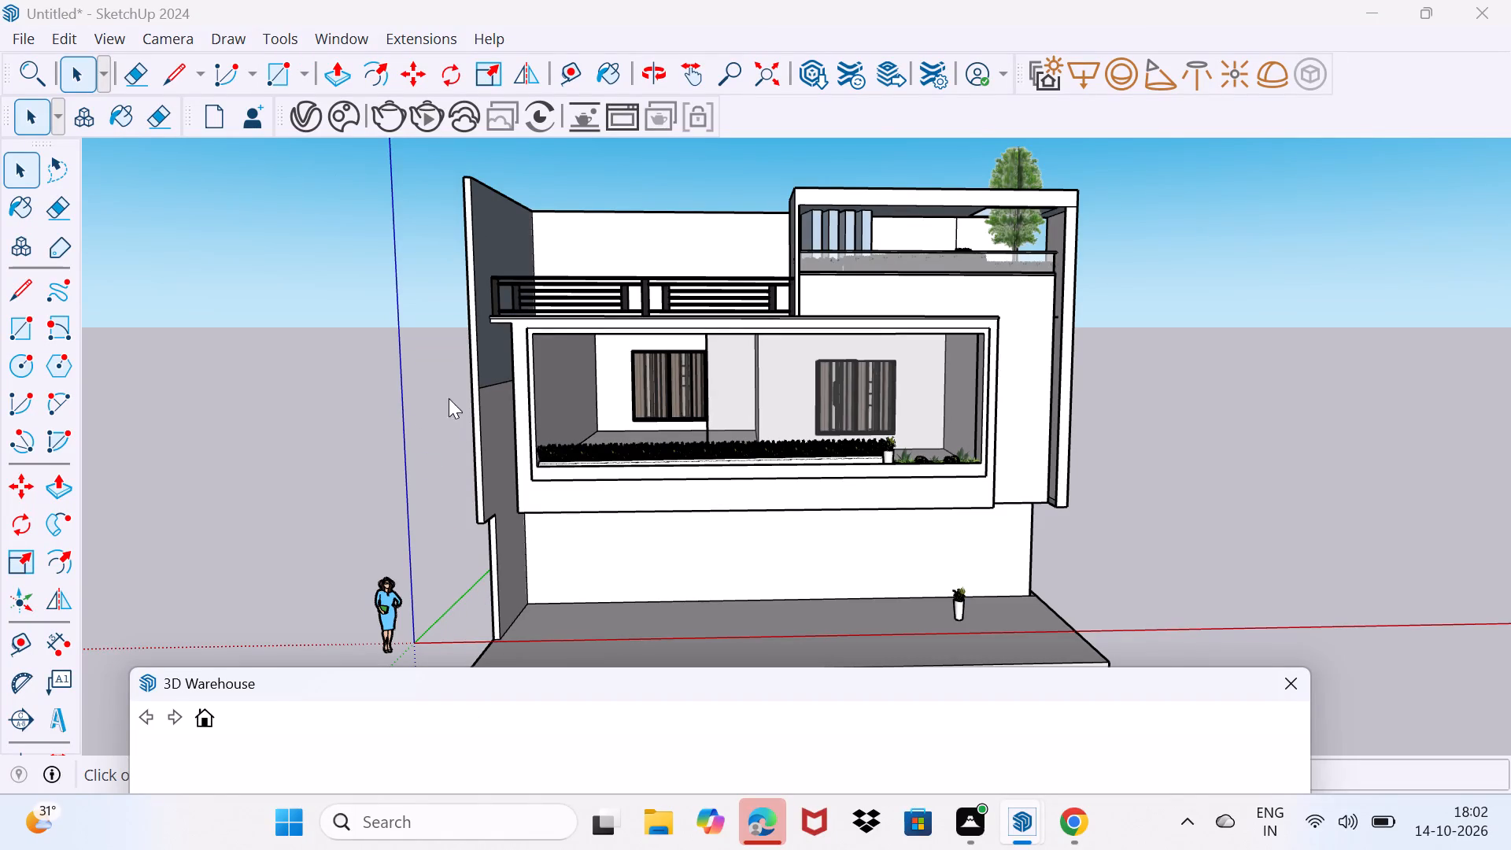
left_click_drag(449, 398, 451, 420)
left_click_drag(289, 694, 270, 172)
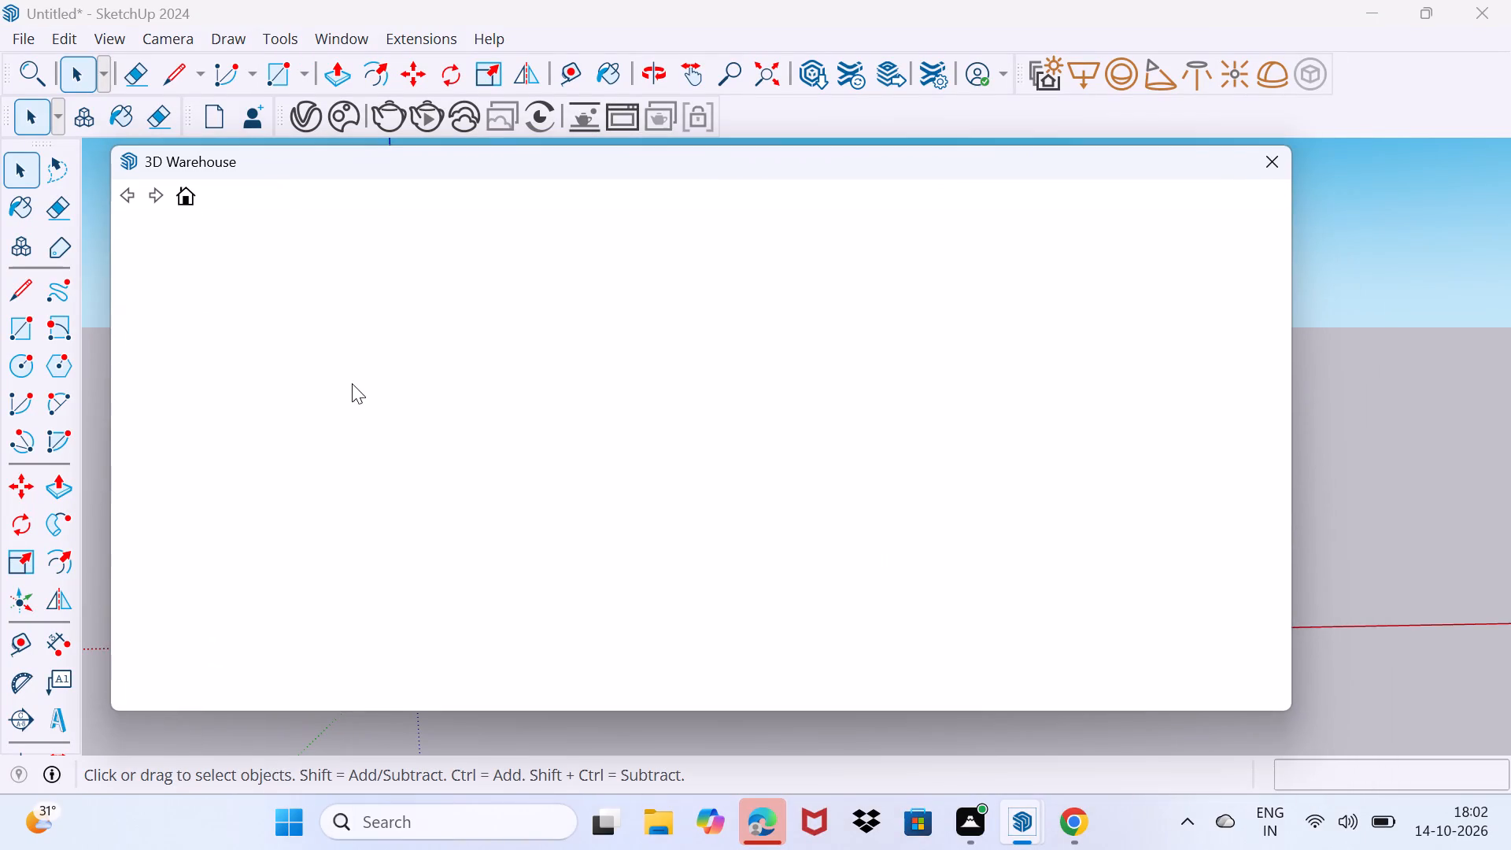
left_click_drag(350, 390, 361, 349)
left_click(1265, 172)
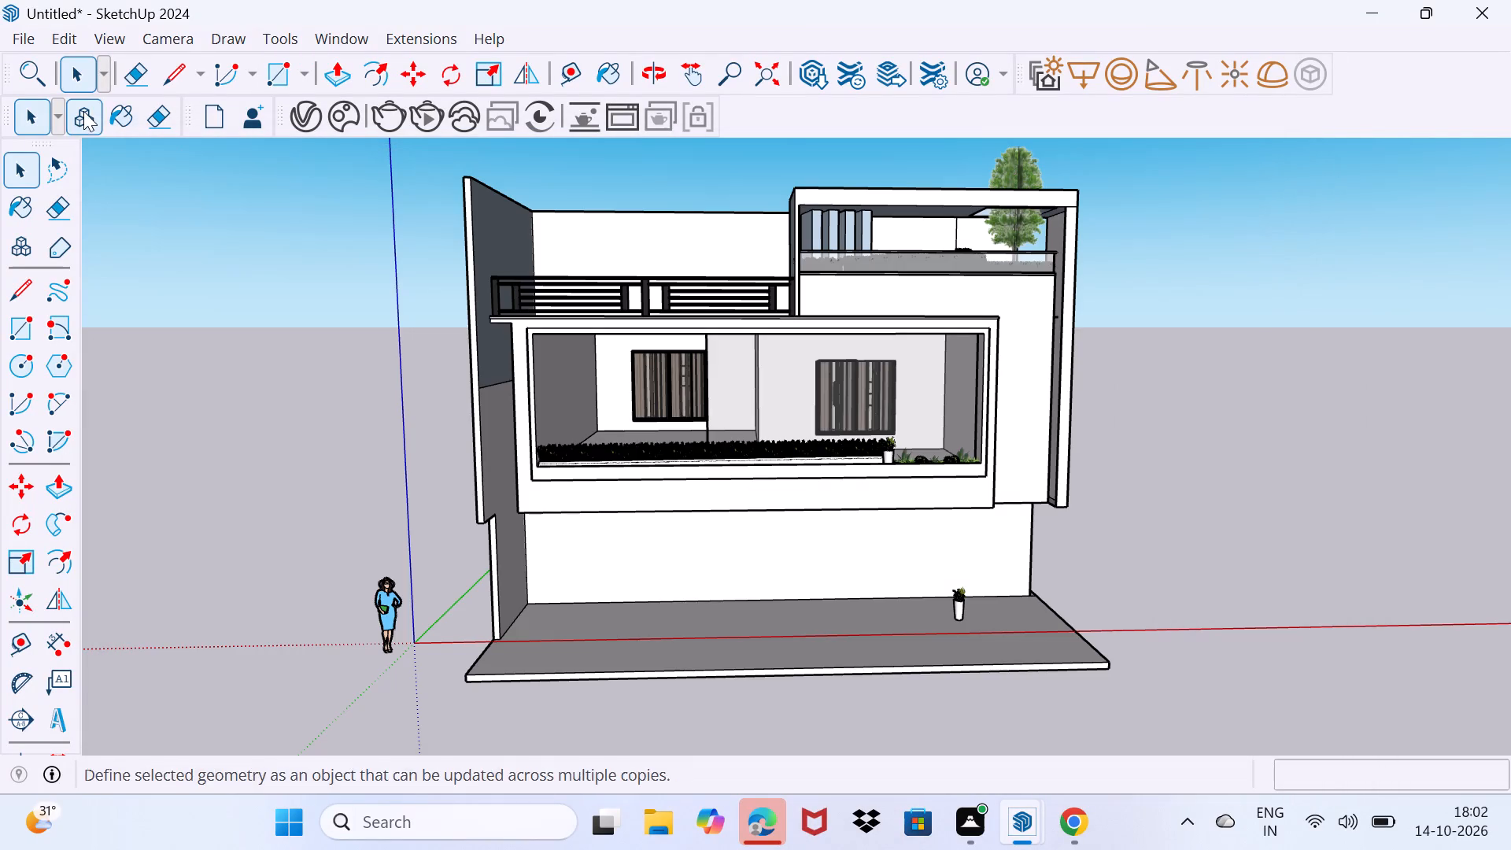
Reopen the 3D Warehouse and park its window clear of the house model.
left_click(339, 43)
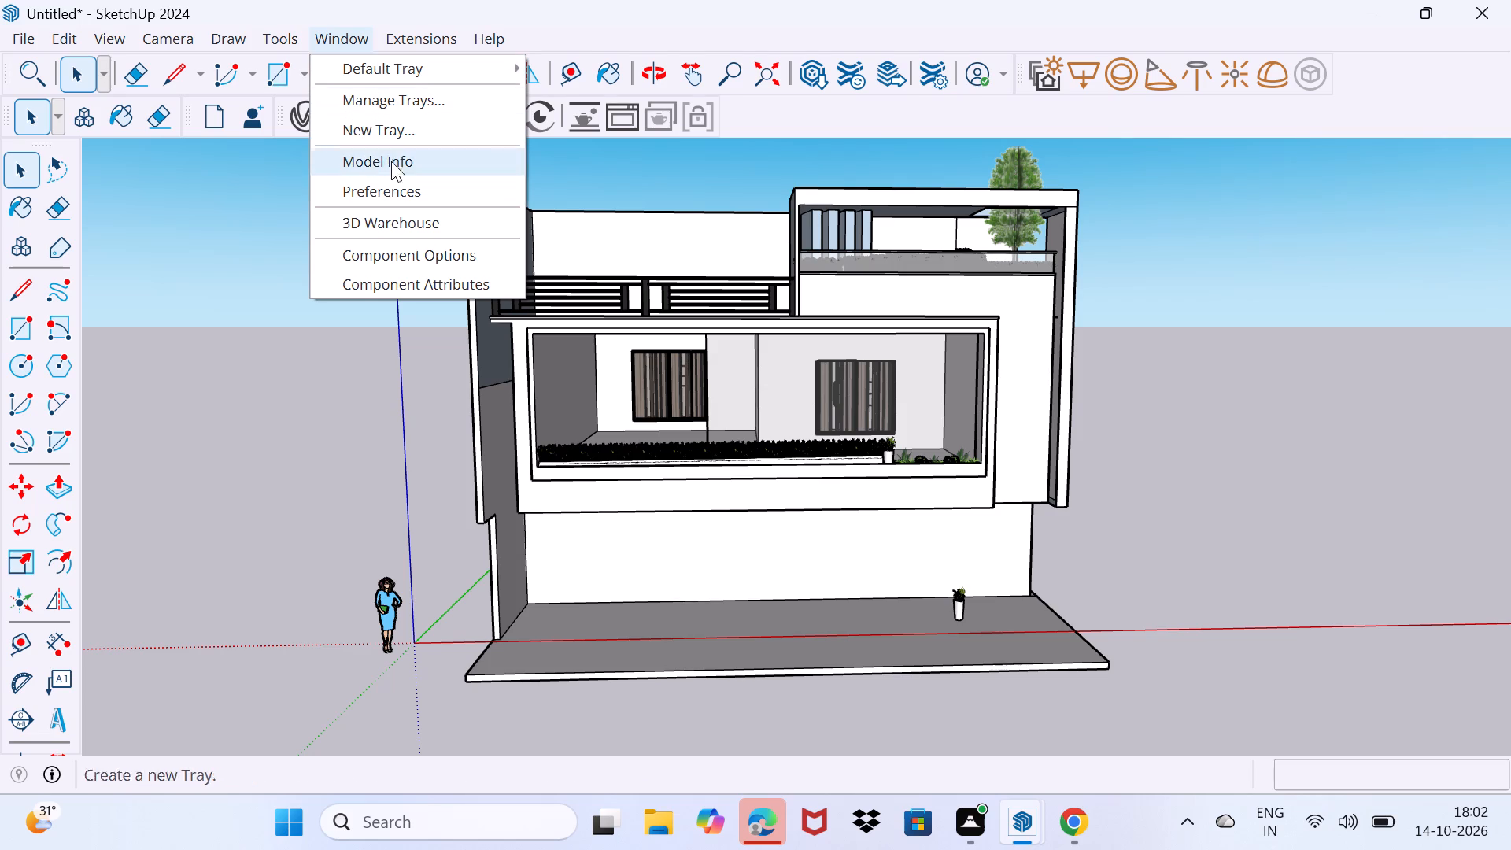
left_click(402, 216)
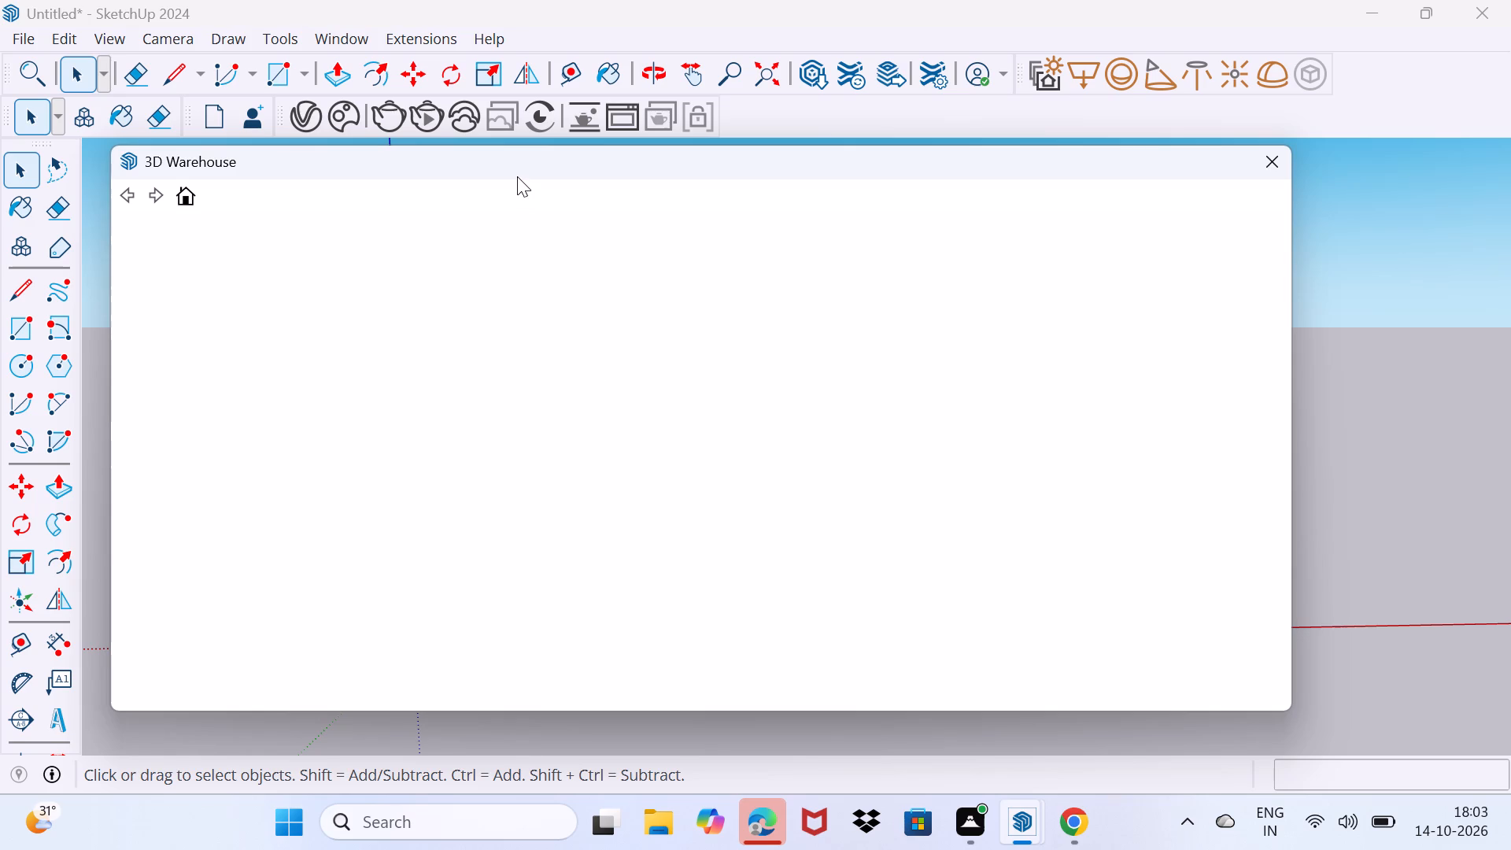
left_click_drag(517, 176, 571, 655)
left_click_drag(602, 659, 625, 813)
left_click_drag(686, 653, 689, 783)
Move the potted plant from the ground-floor slab up to the first-floor opening, just behind the hedge row.
scroll(873, 612, "up", 2)
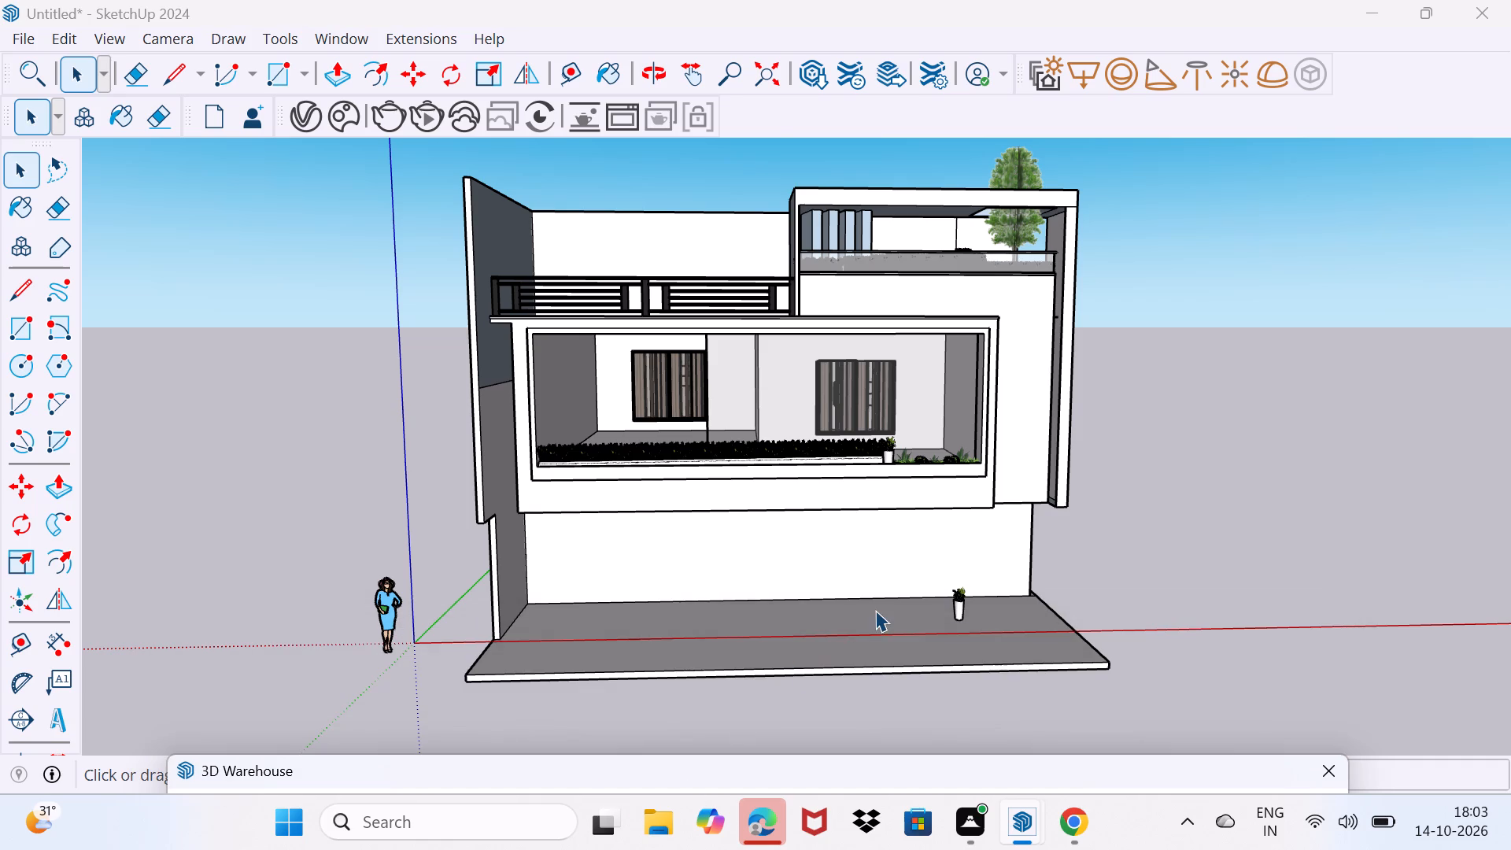
scroll(875, 610, "up", 2)
middle_click_drag(976, 571, 955, 637)
left_click(998, 624)
scroll(998, 624, "up", 2)
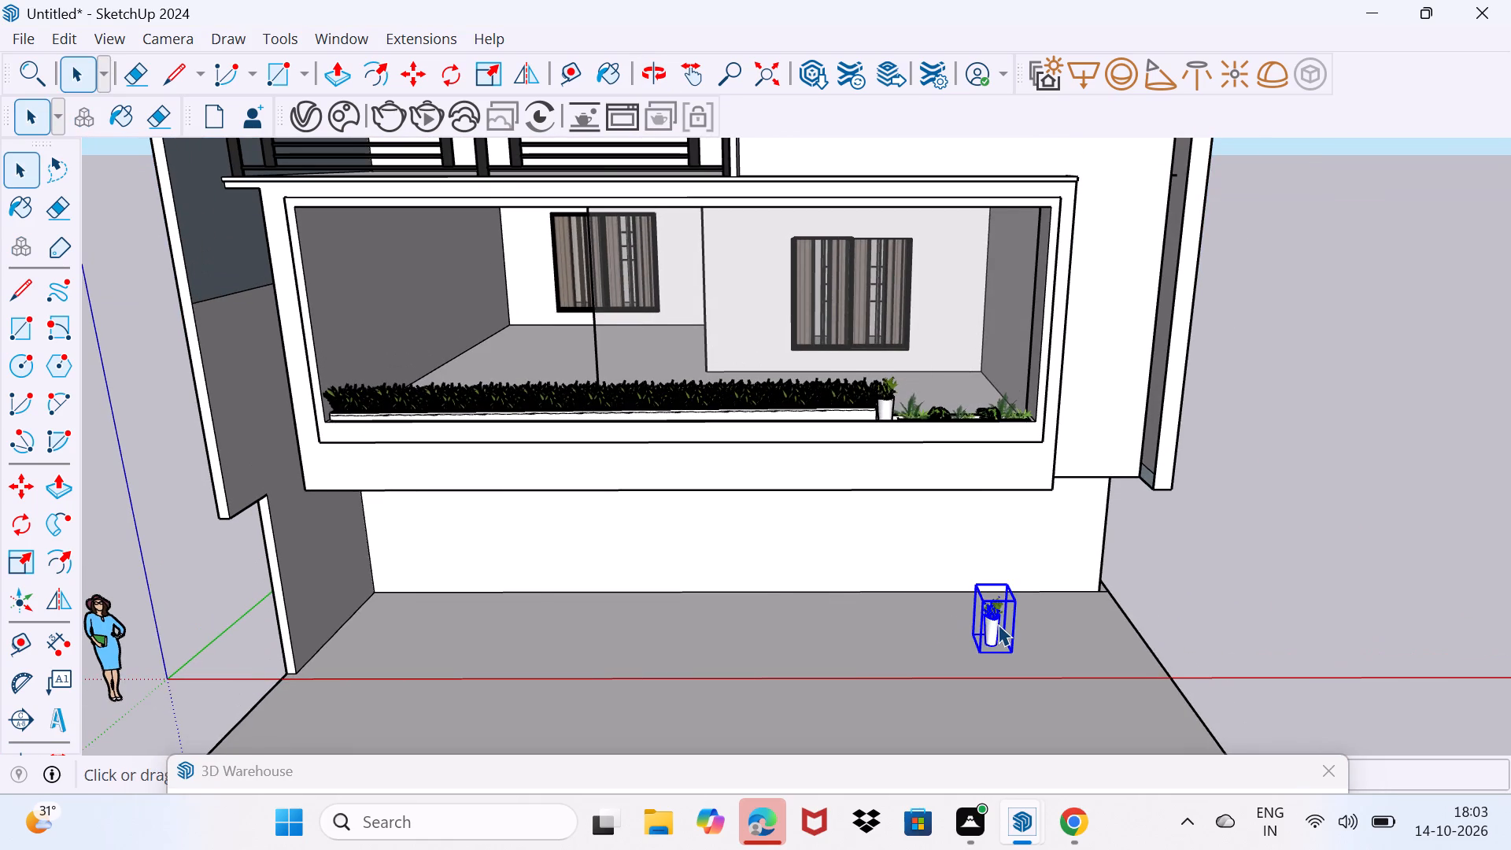
scroll(998, 624, "up", 2)
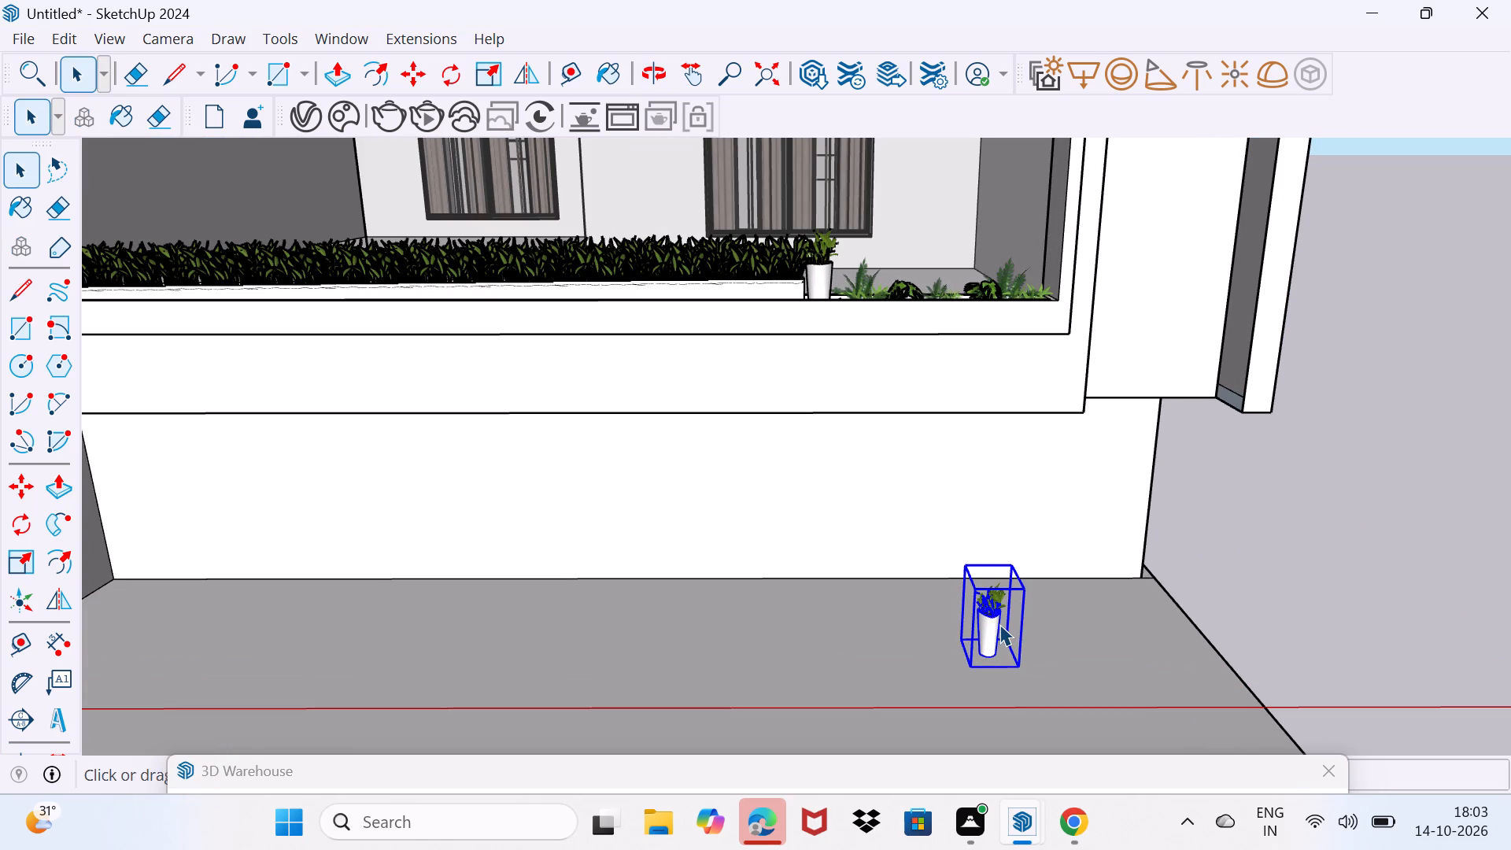
key("m")
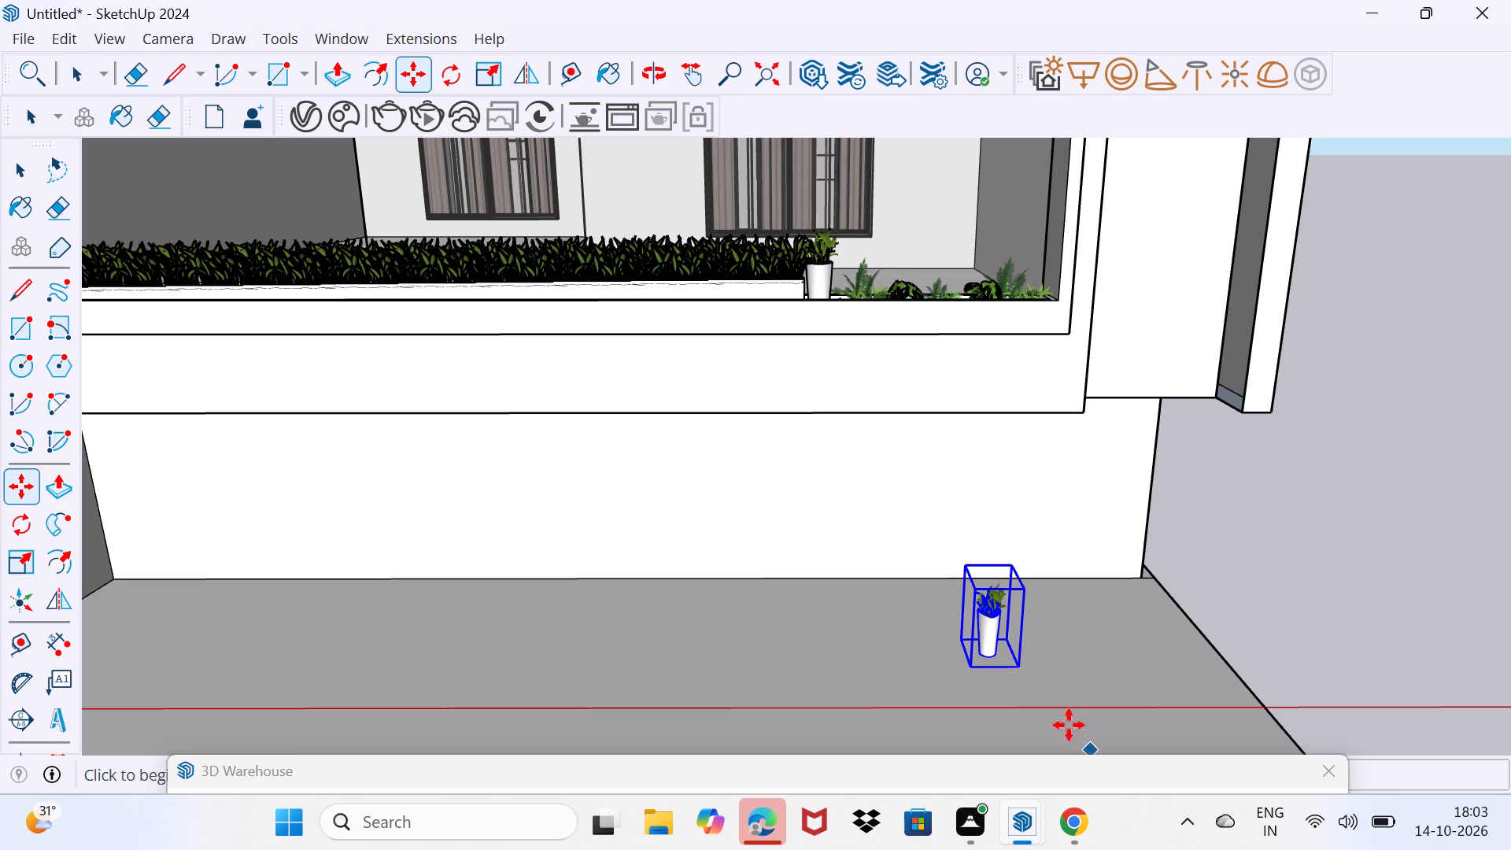
left_click(1014, 671)
scroll(423, 304, "up", 2)
middle_click_drag(405, 270, 413, 455)
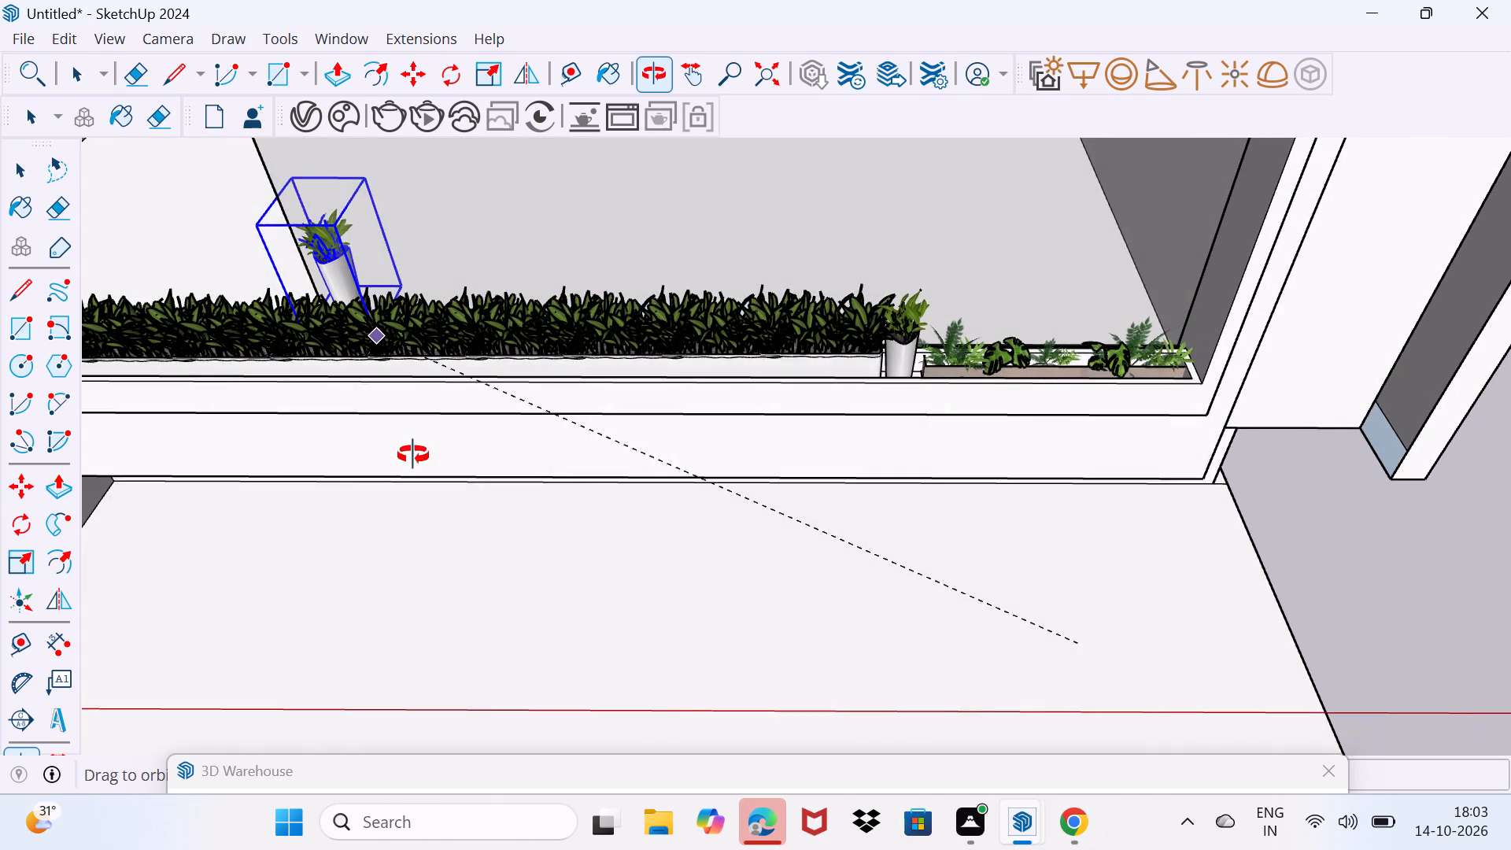
middle_click_drag(413, 455, 415, 453)
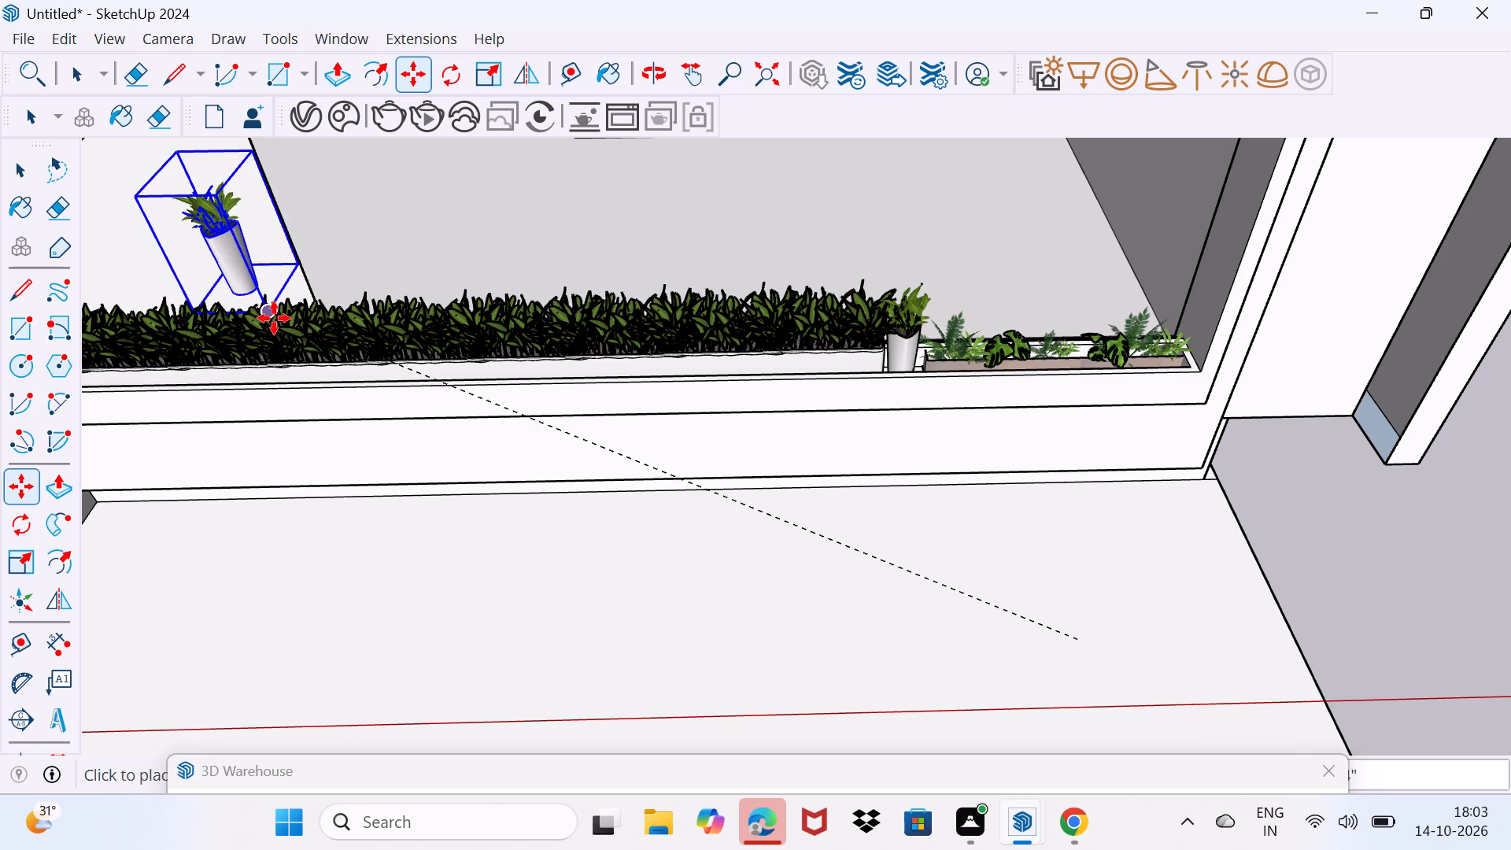
left_click(291, 333)
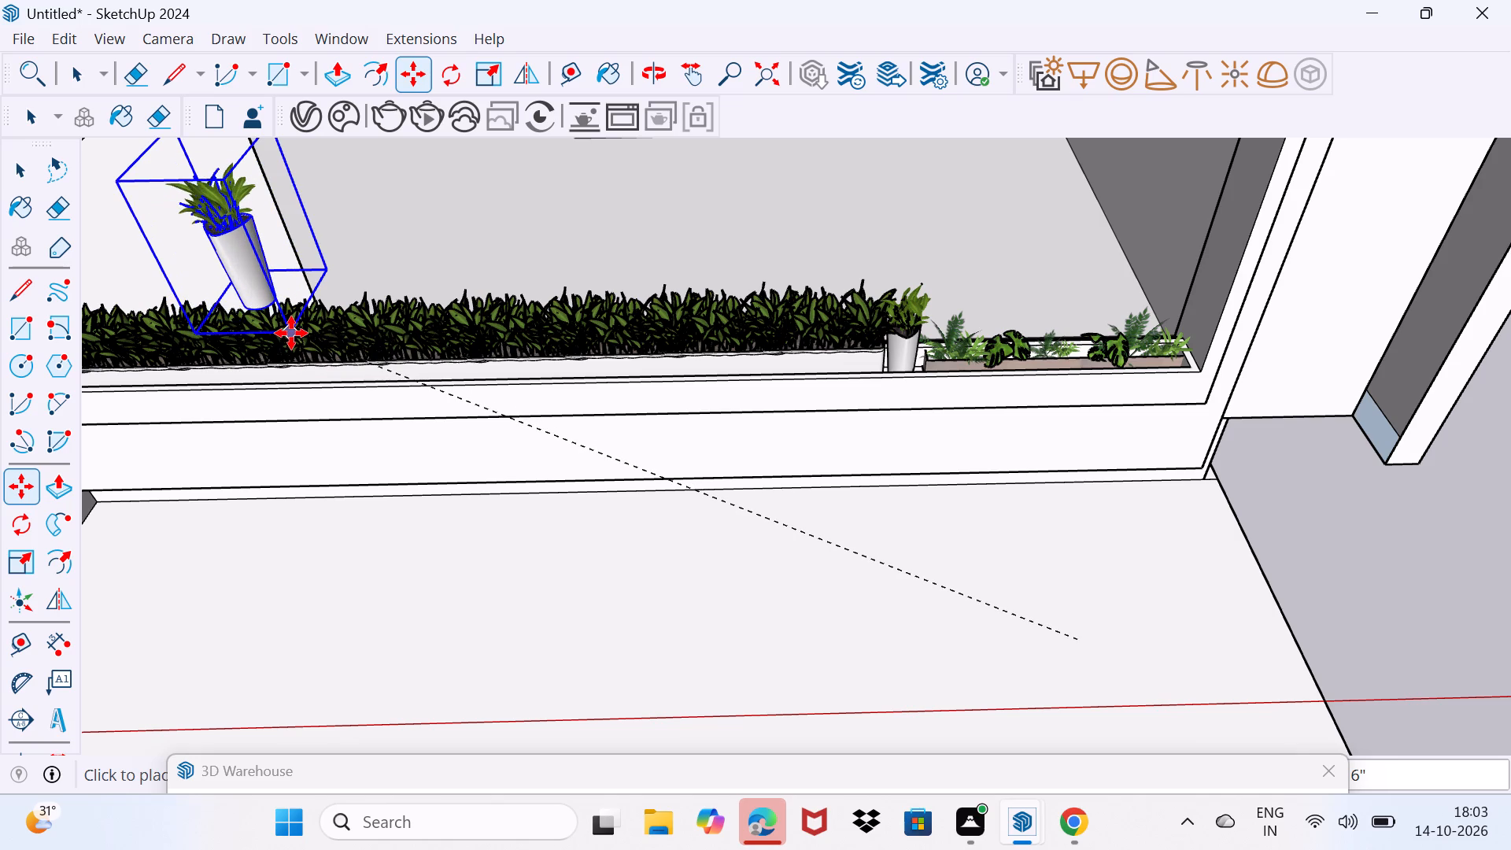
left_click(124, 182)
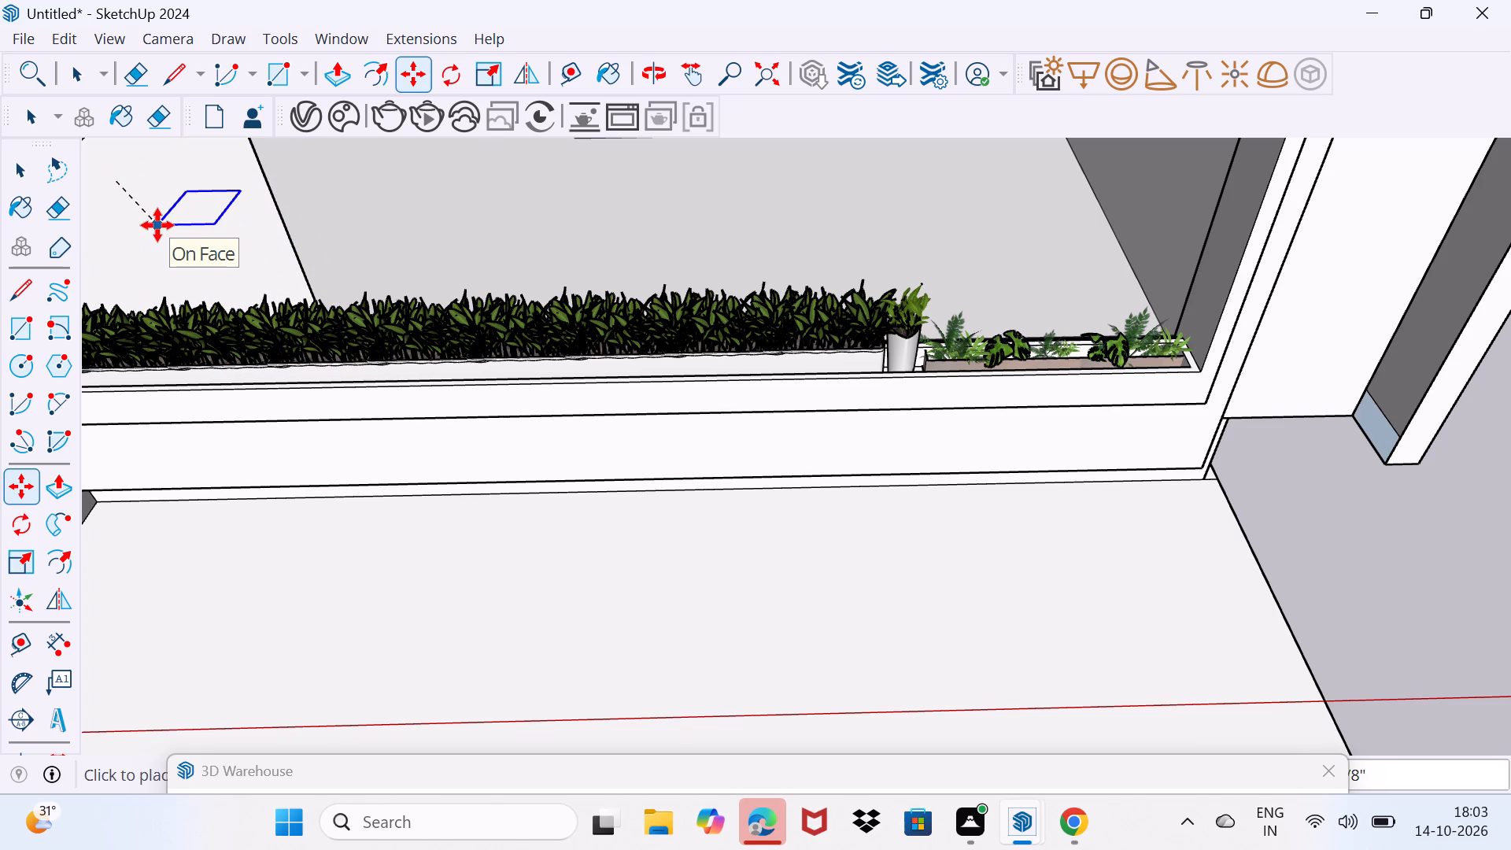
key("Escape")
Slide the raised potted plant along the hedge toward the standing figure's side and set it close behind the hedge foliage.
scroll(201, 253, "down", 2)
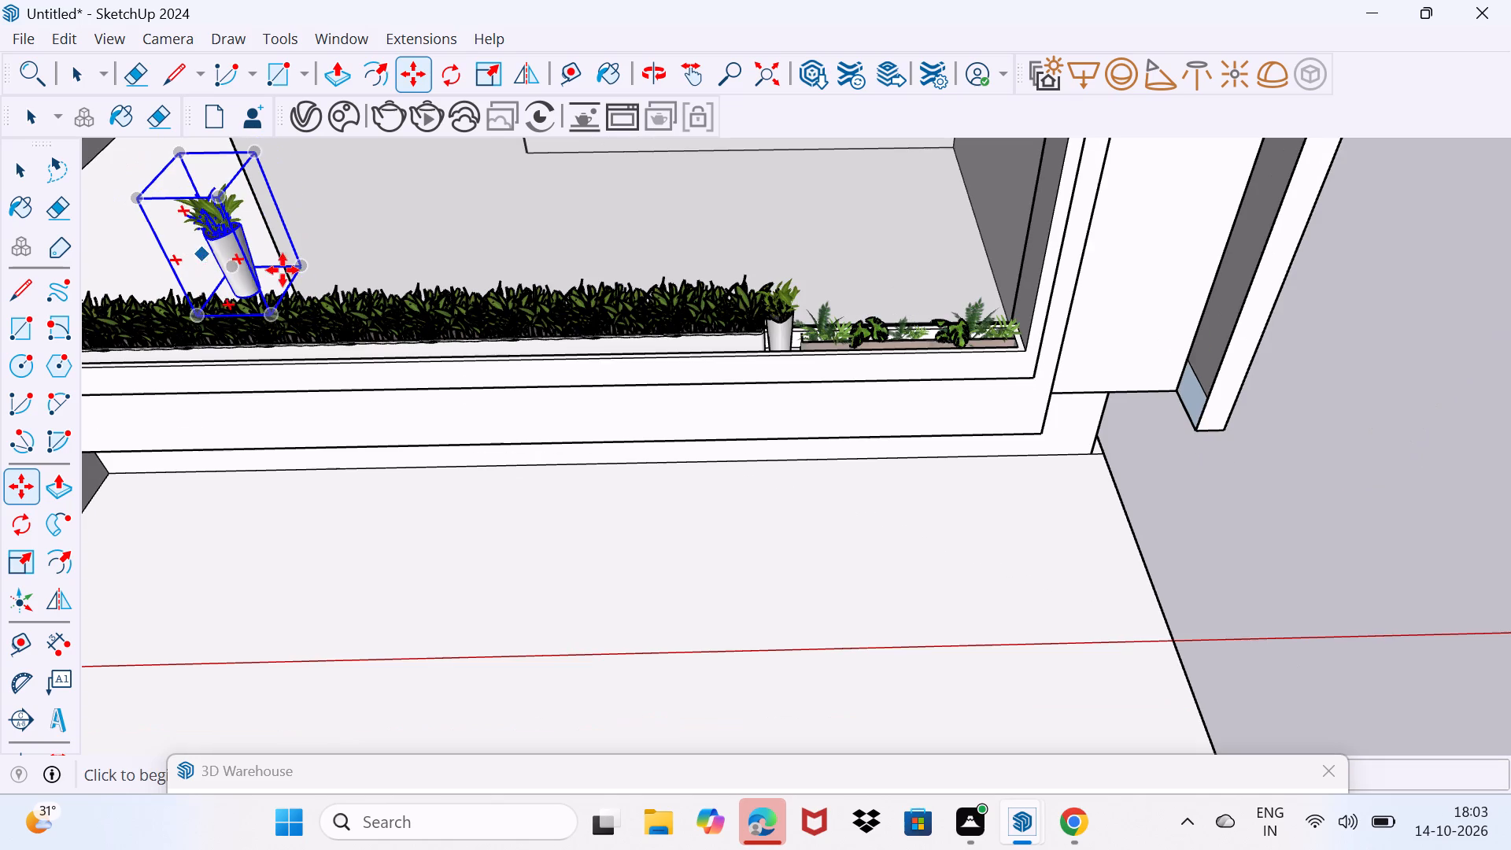
scroll(654, 279, "down", 1)
middle_click_drag(661, 290, 5, 357)
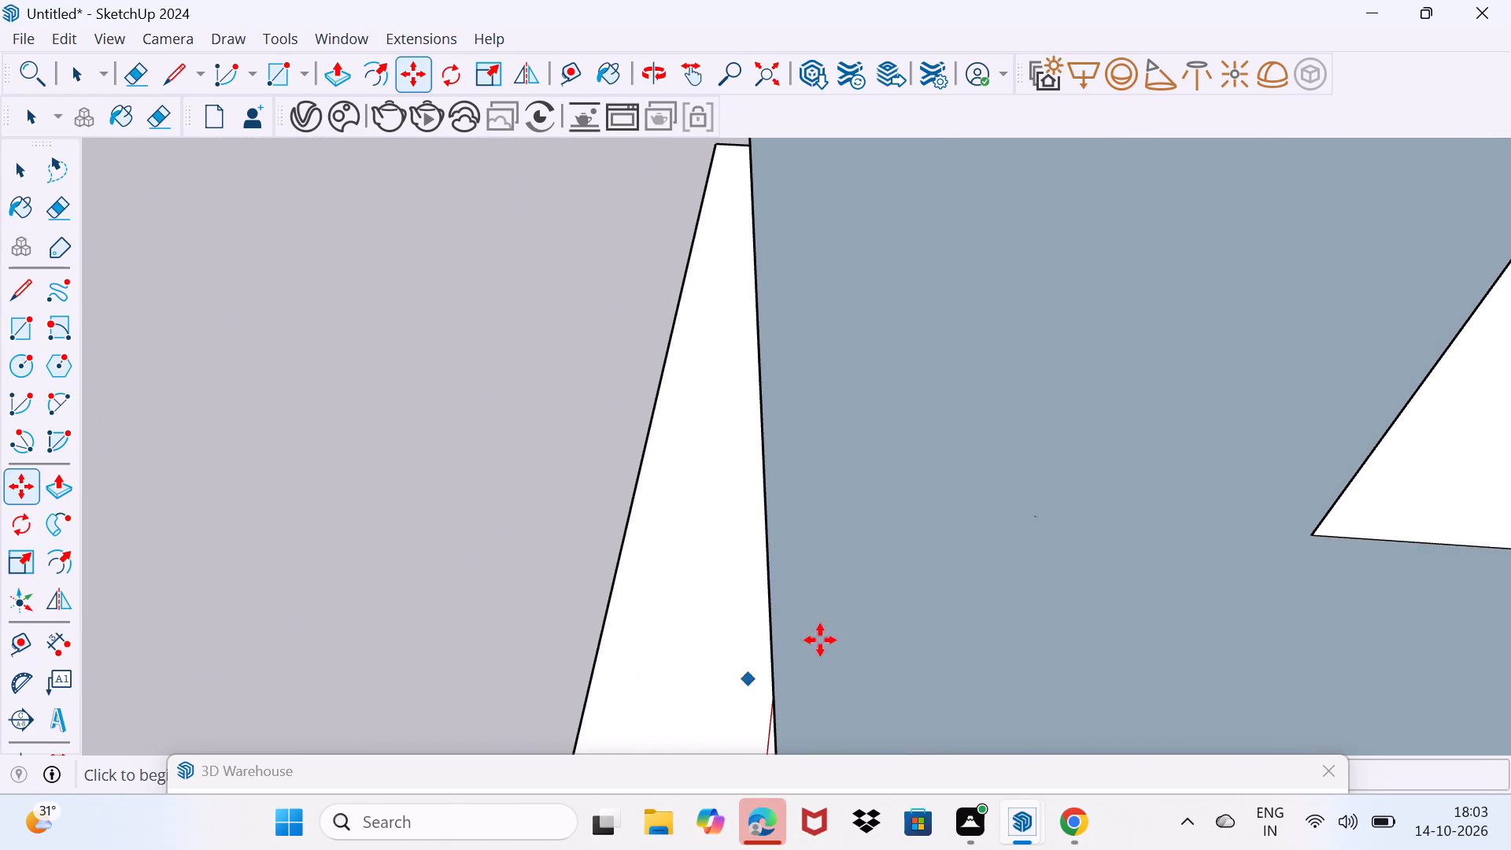
scroll(835, 624, "down", 12)
middle_click_drag(837, 616, 1328, 504)
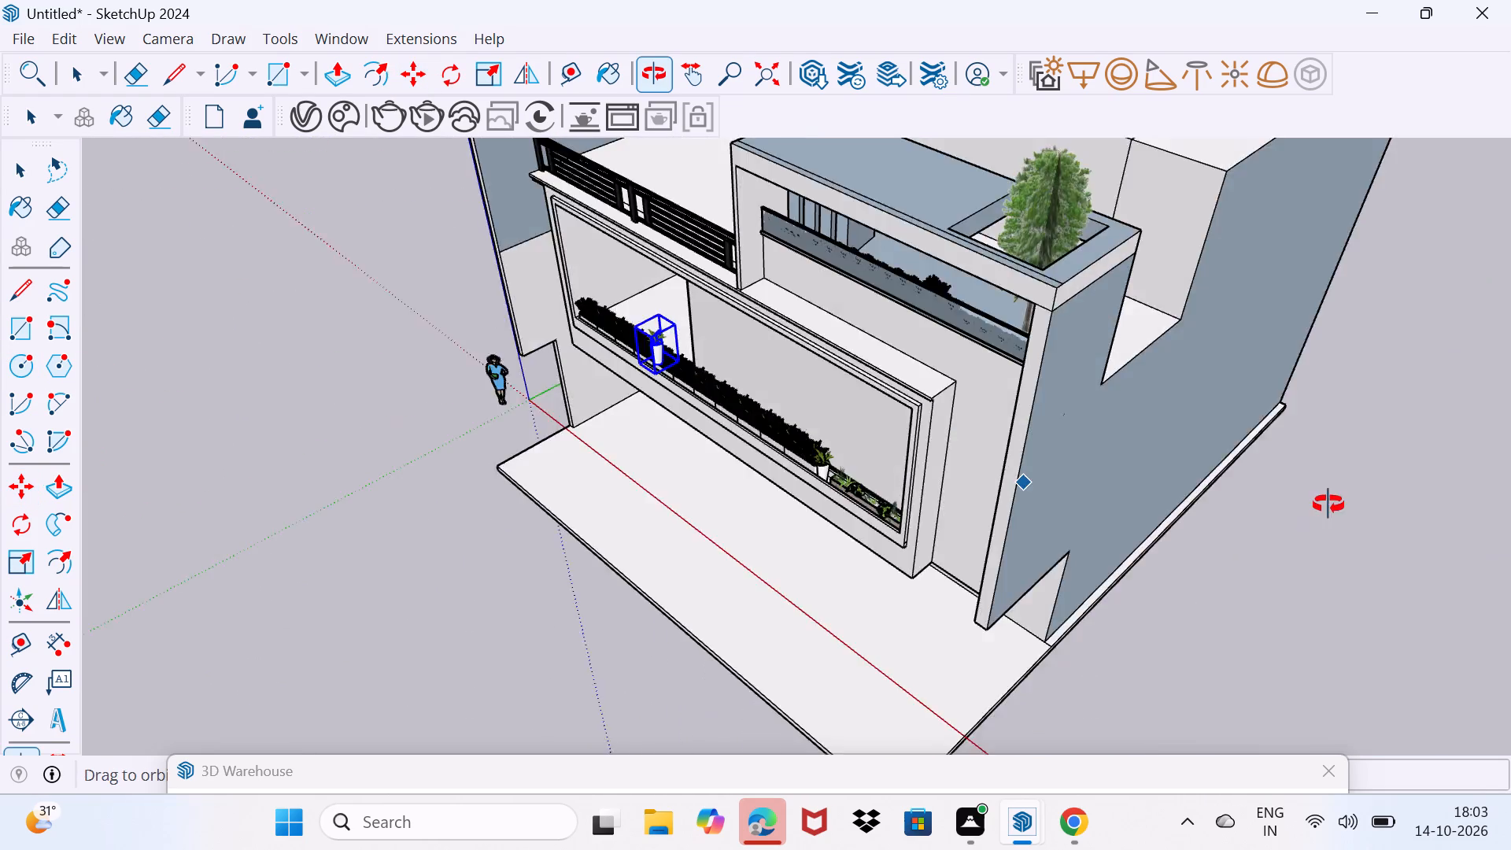
middle_click_drag(1328, 504, 1328, 504)
scroll(568, 454, "up", 8)
middle_click_drag(593, 424, 787, 469)
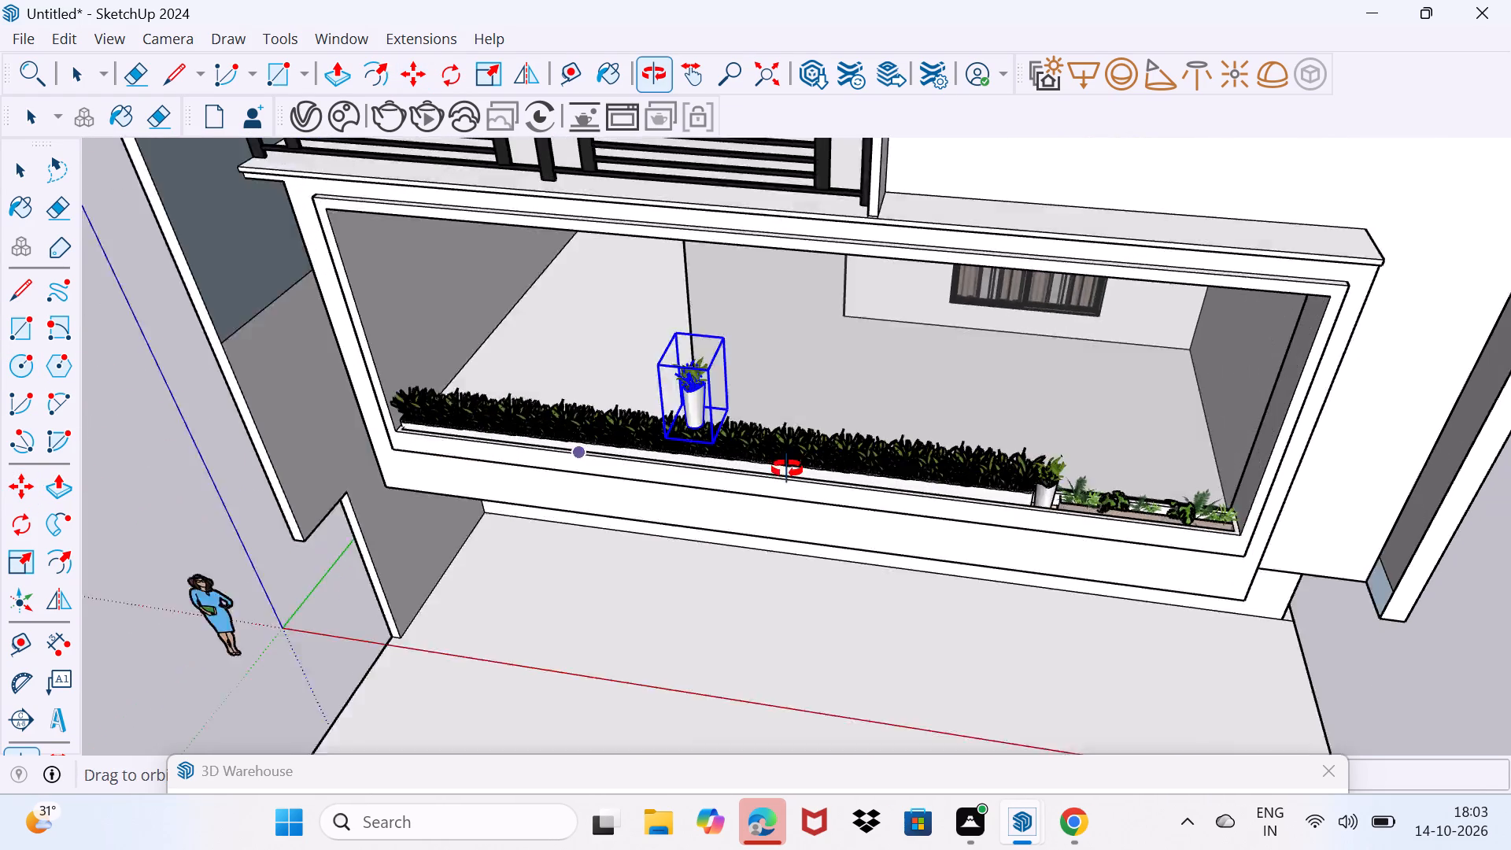
middle_click_drag(787, 469, 1019, 401)
scroll(877, 416, "up", 3)
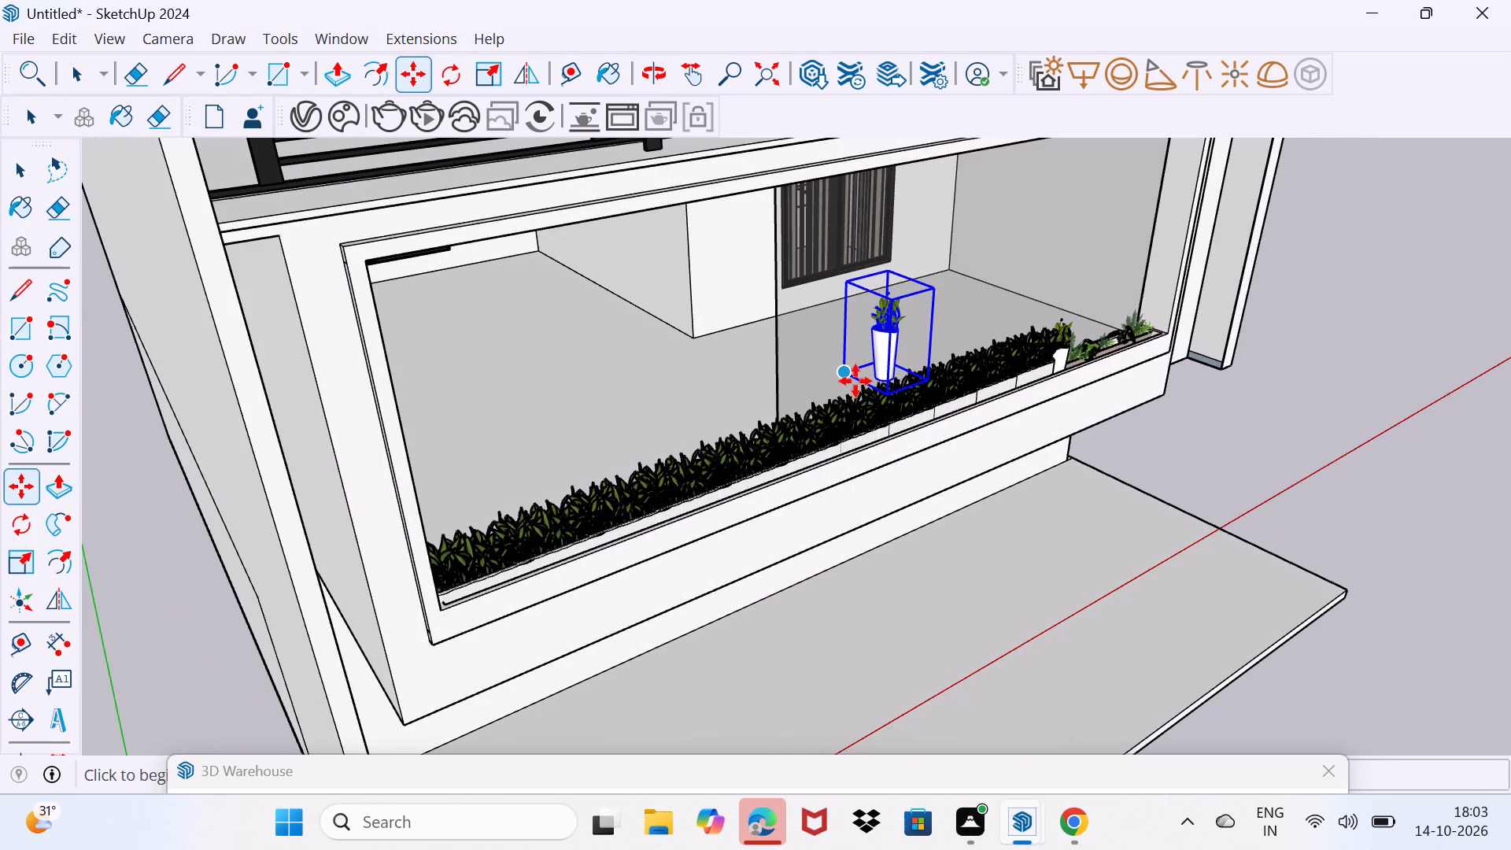
left_click(855, 381)
scroll(671, 428, "up", 2)
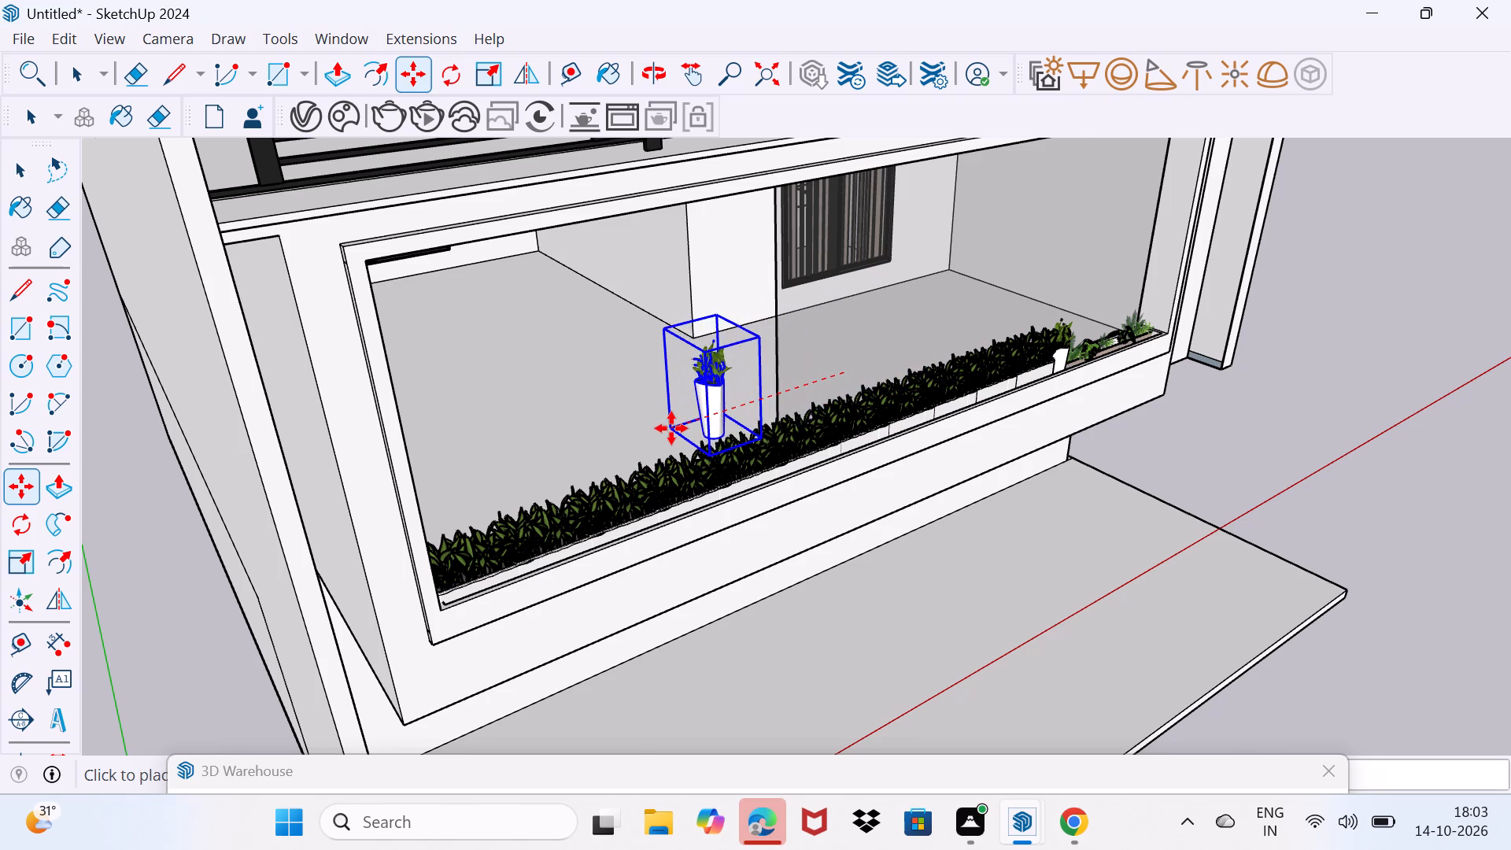
scroll(671, 428, "up", 2)
left_click(618, 403)
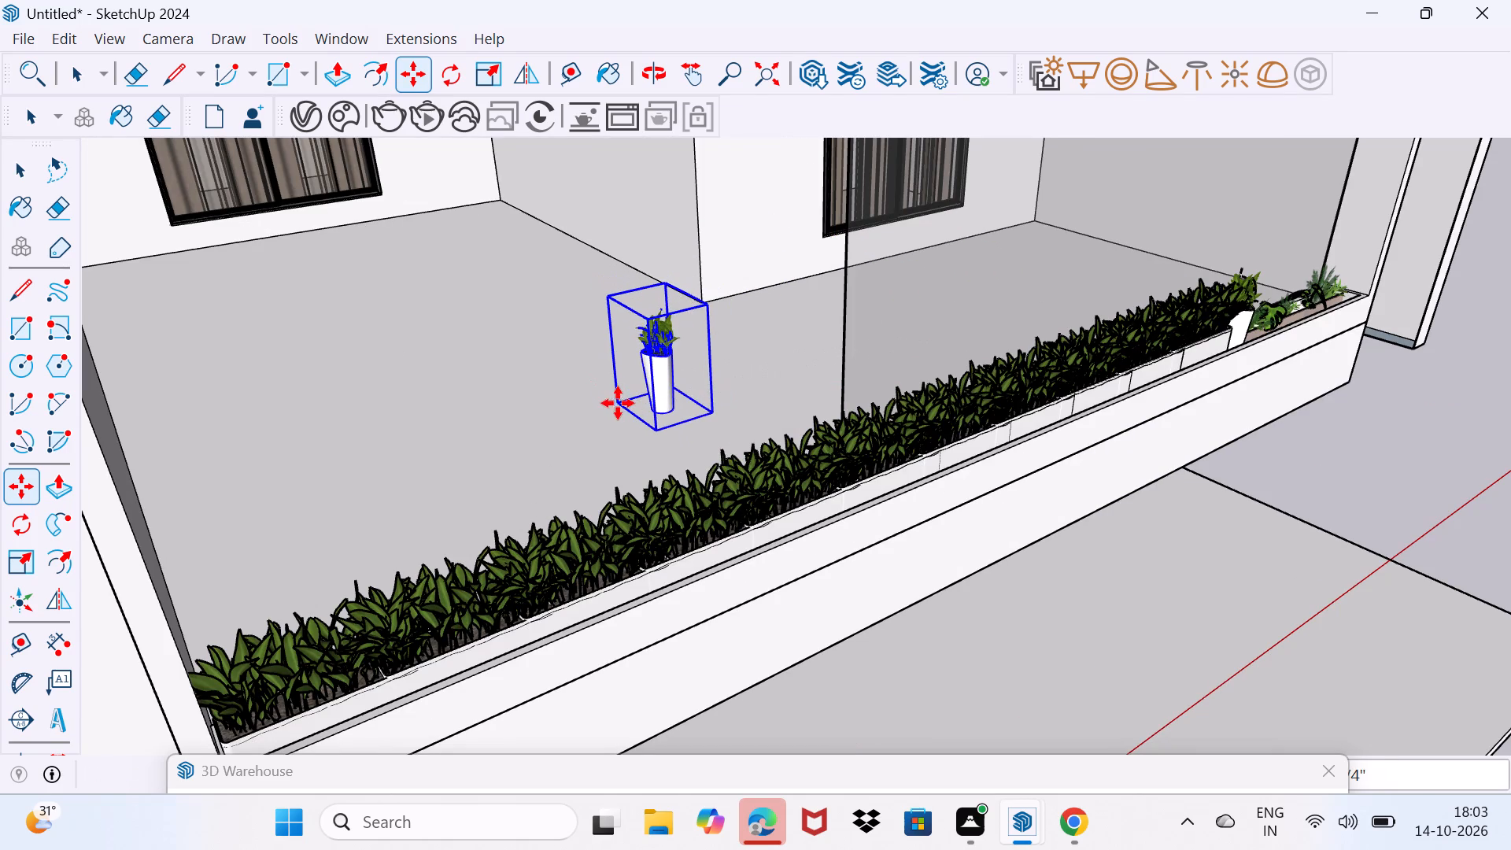
left_click(661, 439)
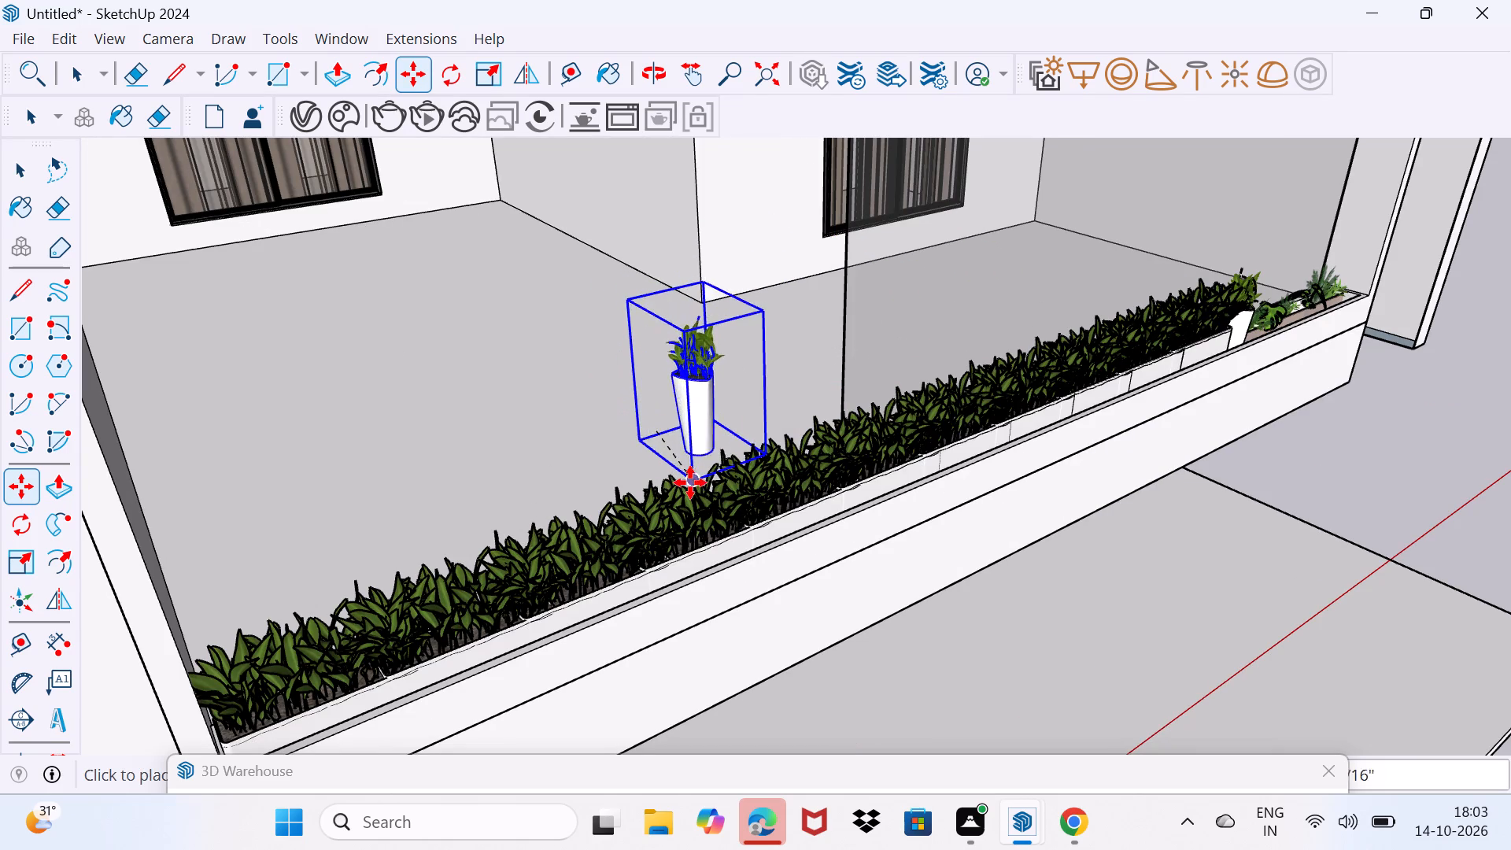
left_click(685, 533)
Copy the potted plant along the red axis to the hedge's end on the standing figure's side.
left_click(691, 538)
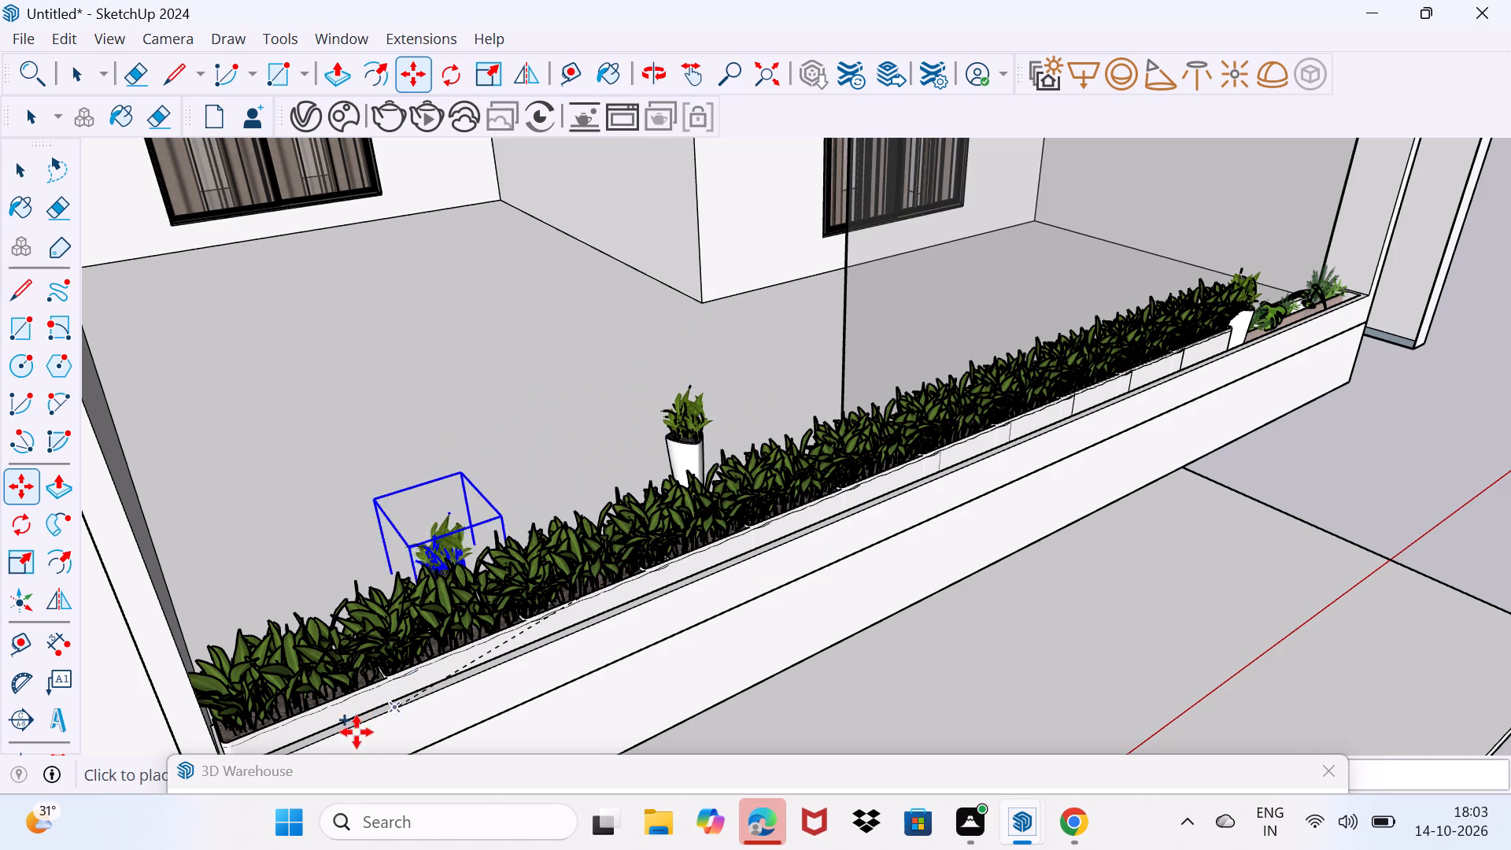
left_click(242, 720)
key("space")
left_click_drag(430, 506, 442, 471)
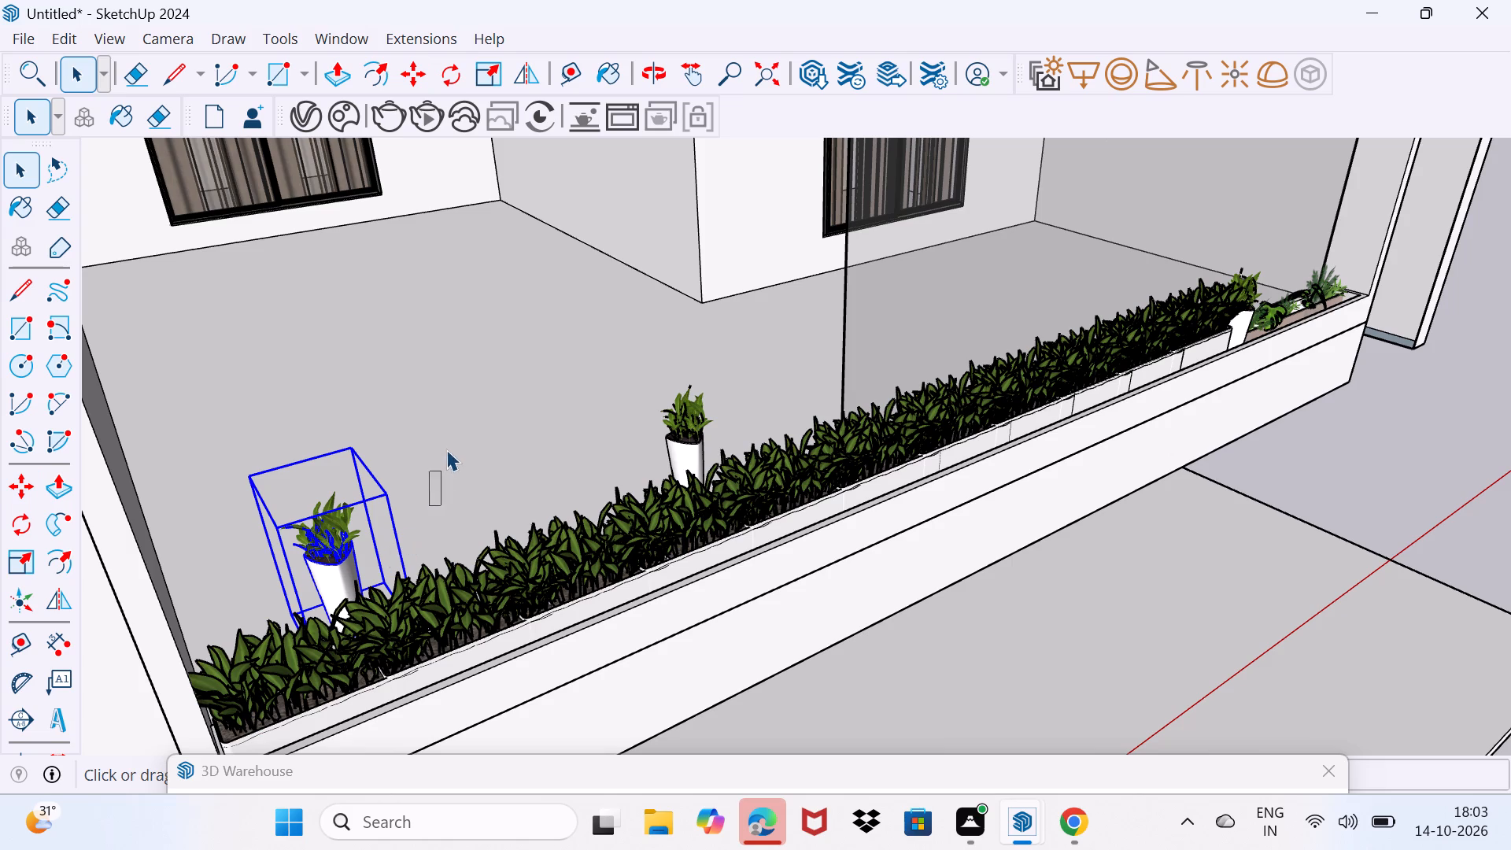
Draw a vertical line on the ground-floor front wall from the underside of the overhang down to the floor slab.
scroll(441, 456, "down", 12)
middle_click_drag(530, 548, 453, 517)
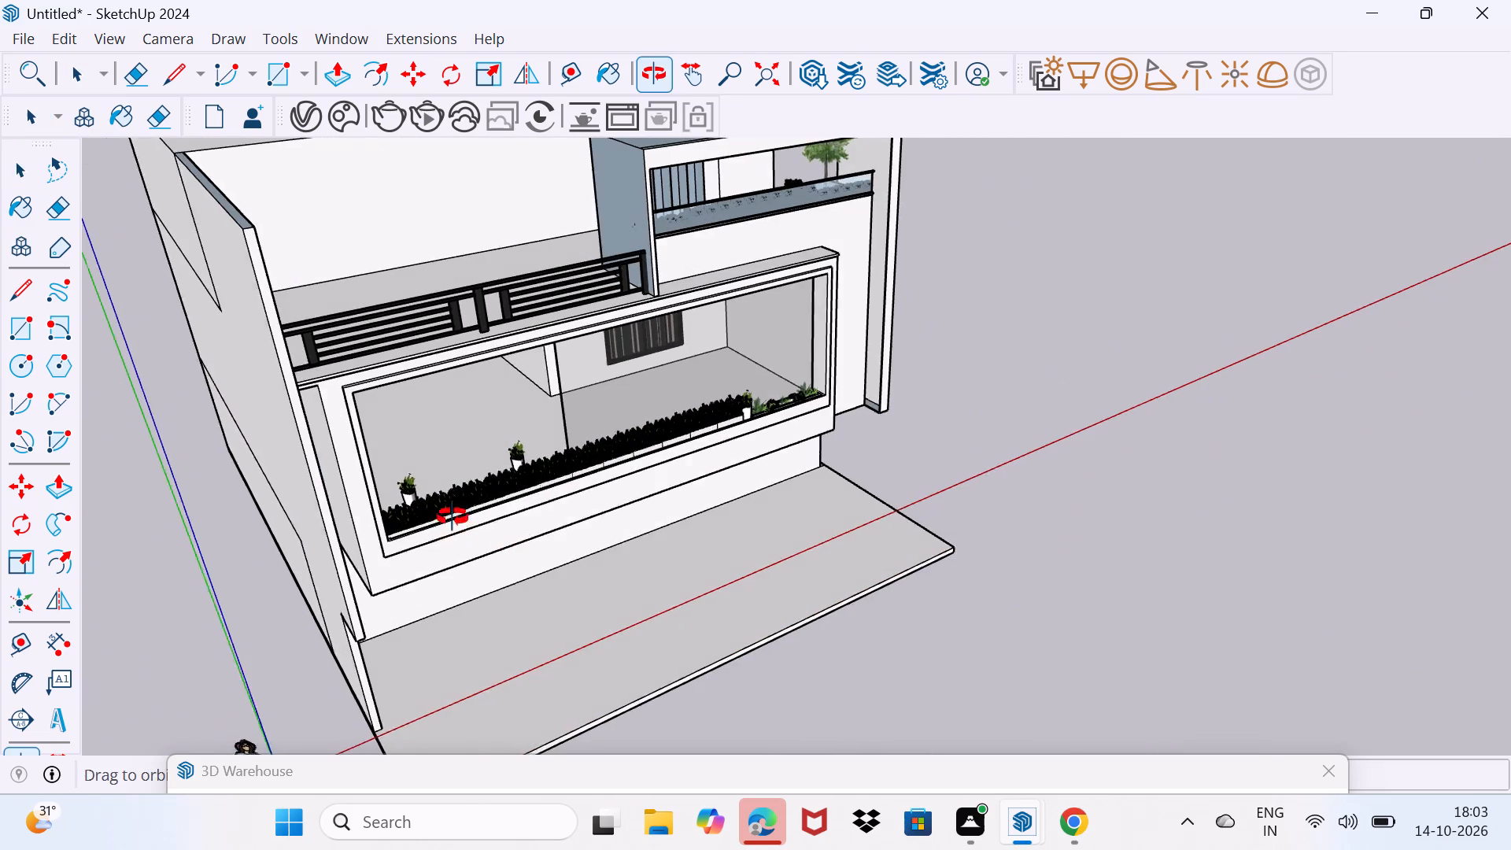
middle_click_drag(453, 517, 401, 411)
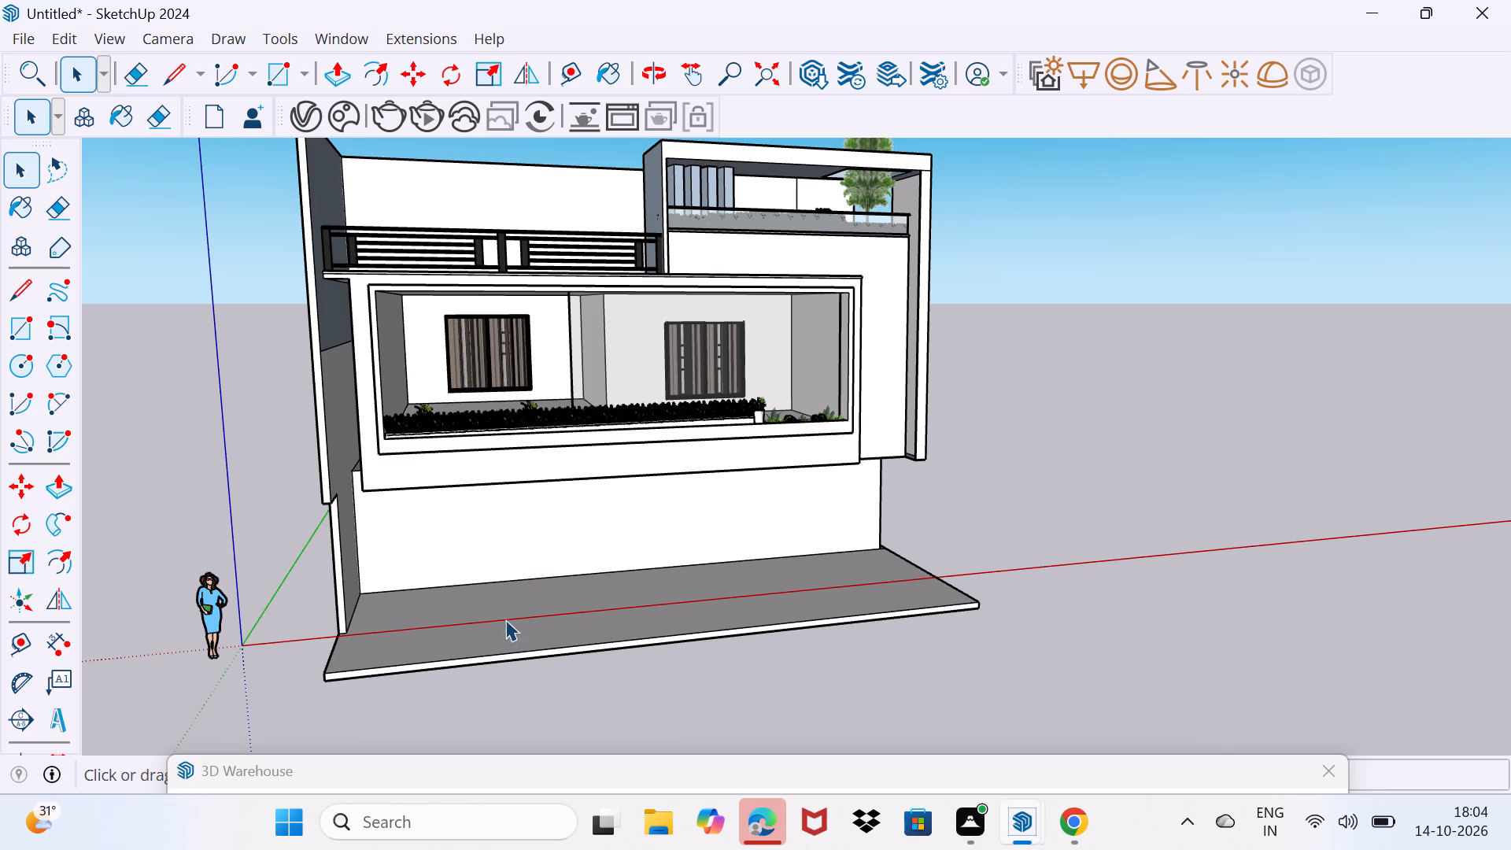
middle_click_drag(511, 717, 495, 750)
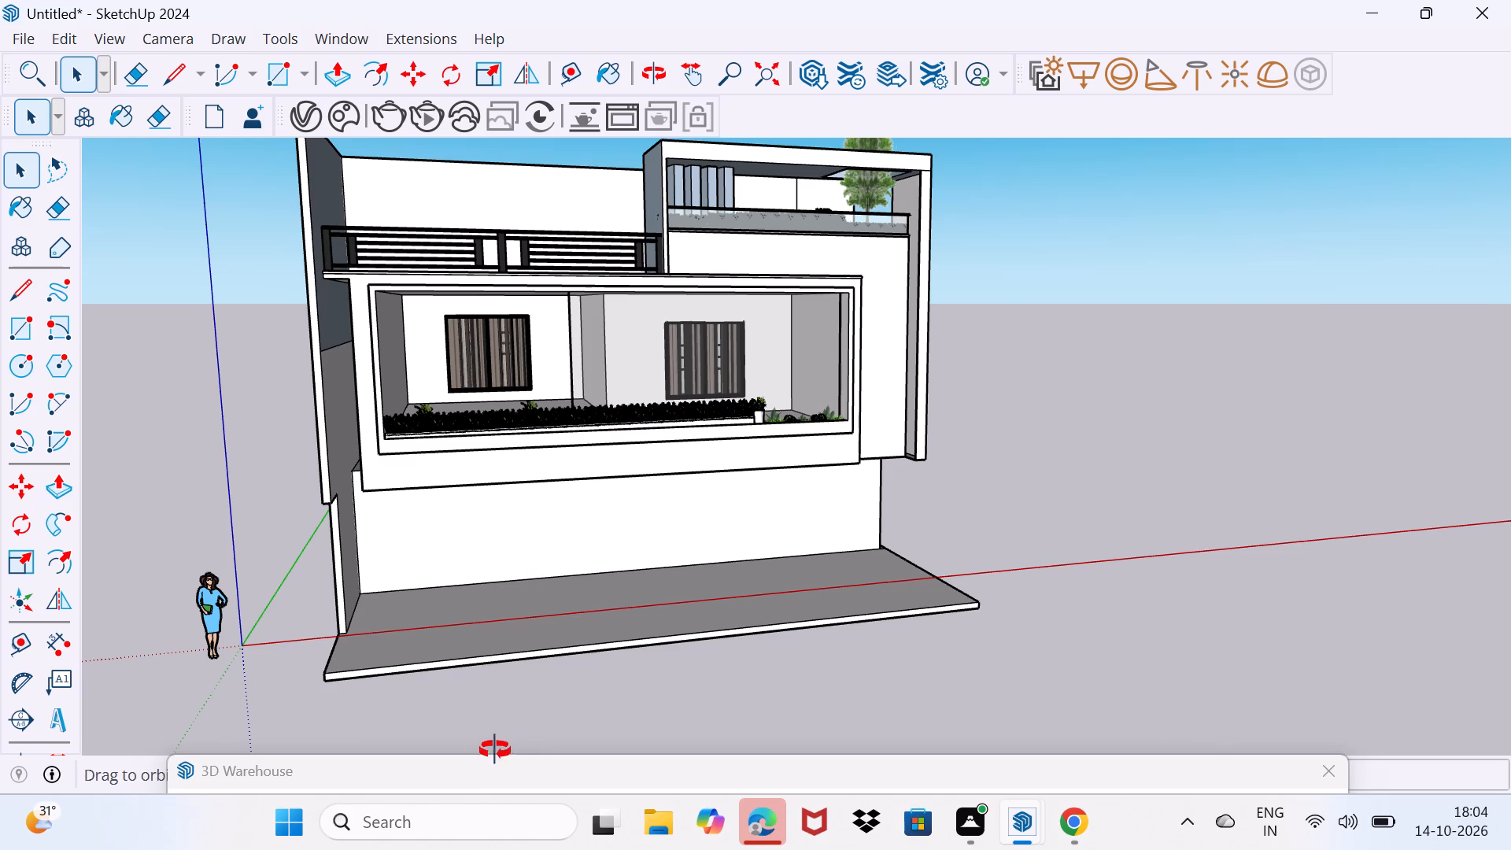
middle_click_drag(495, 750, 494, 674)
scroll(644, 519, "up", 8)
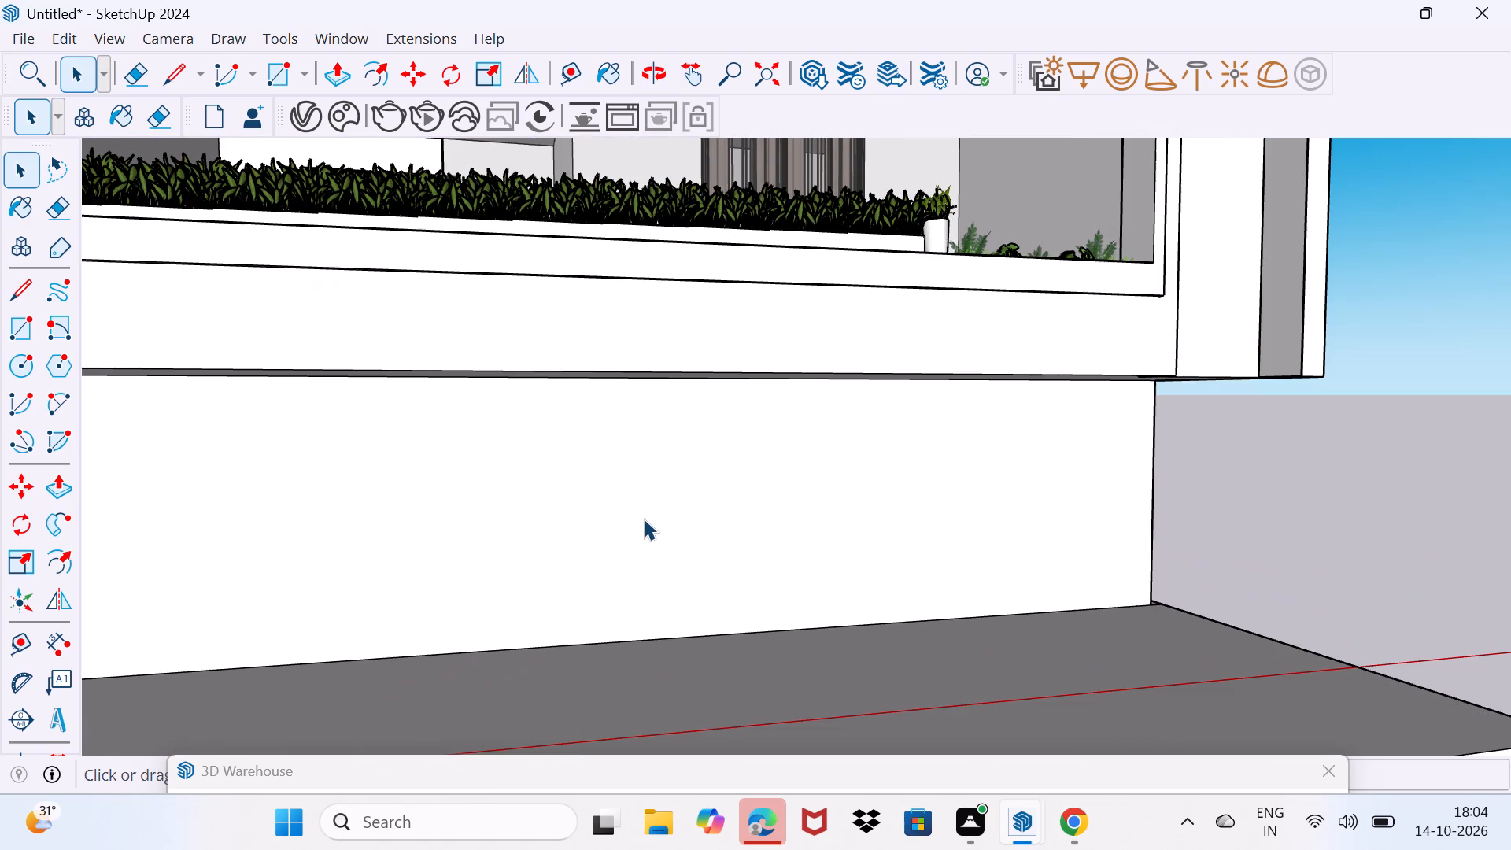
key("l")
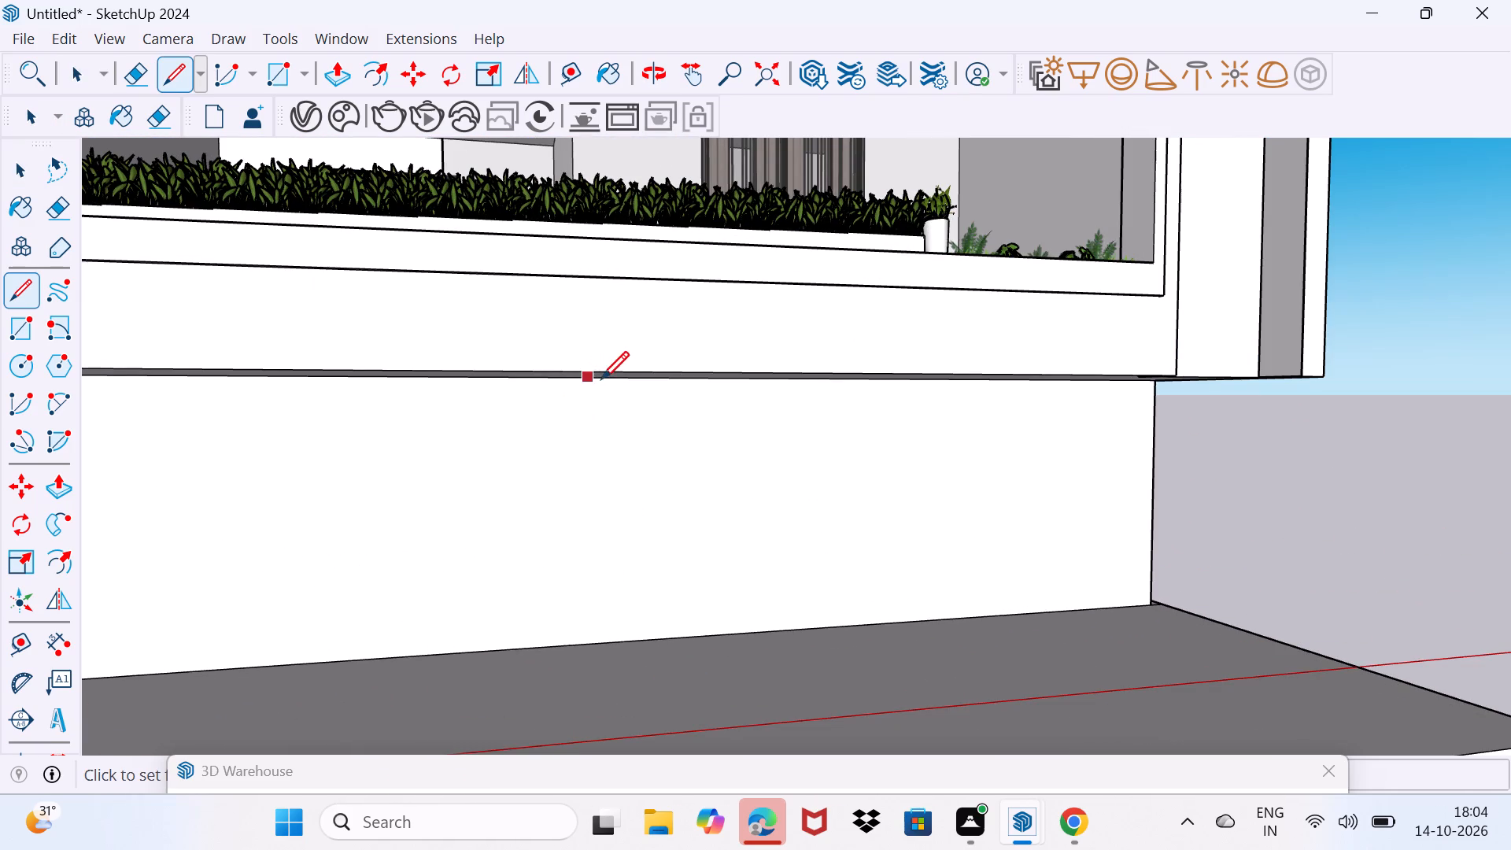
scroll(602, 383, "up", 10)
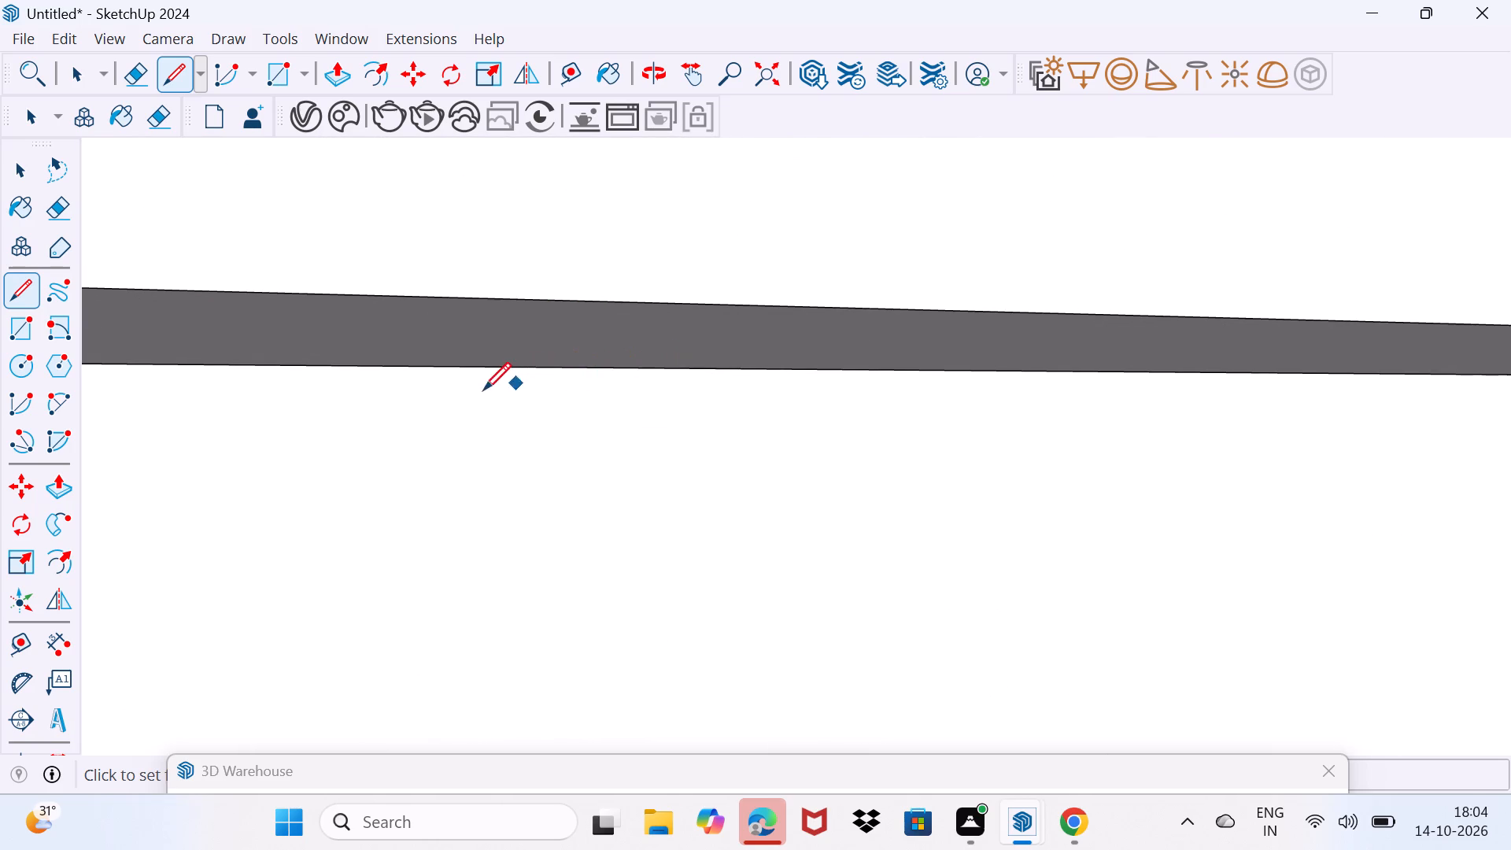
left_click(744, 374)
scroll(778, 482, "down", 2)
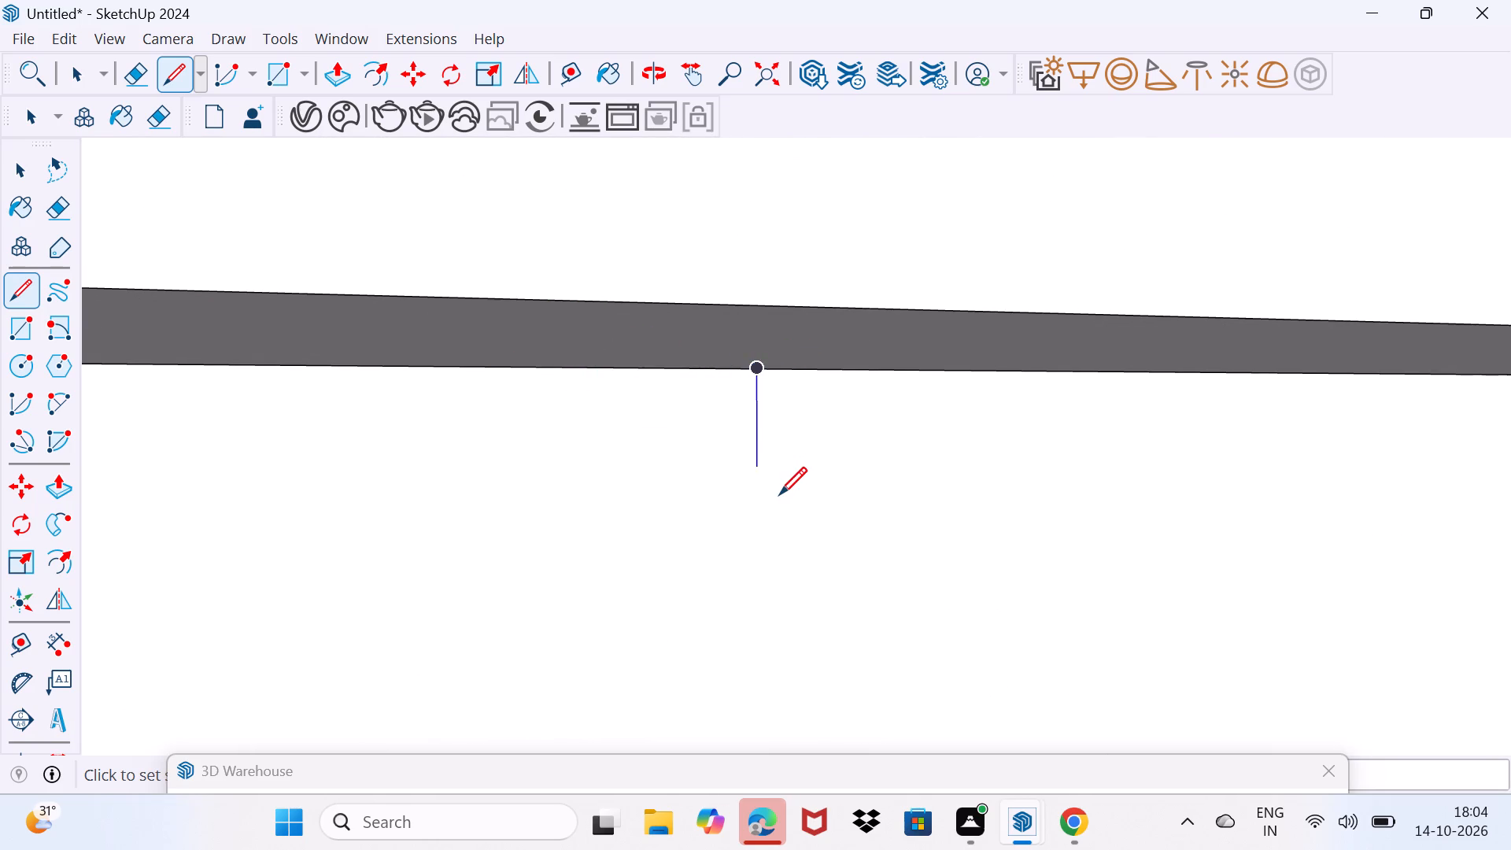
scroll(779, 494, "down", 7)
middle_click_drag(805, 601, 706, 415, "shift")
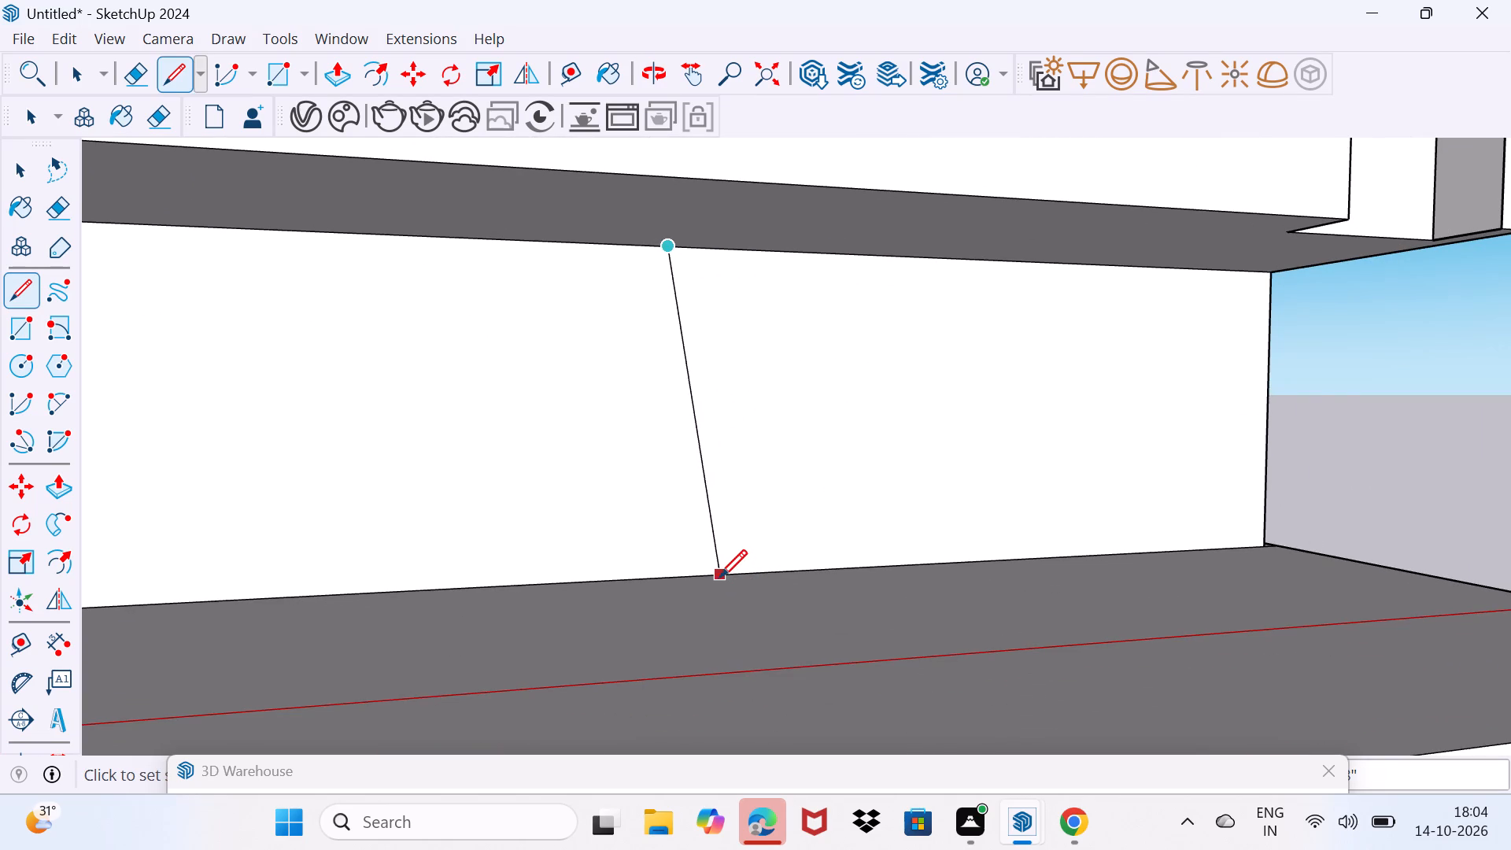
left_click(670, 576)
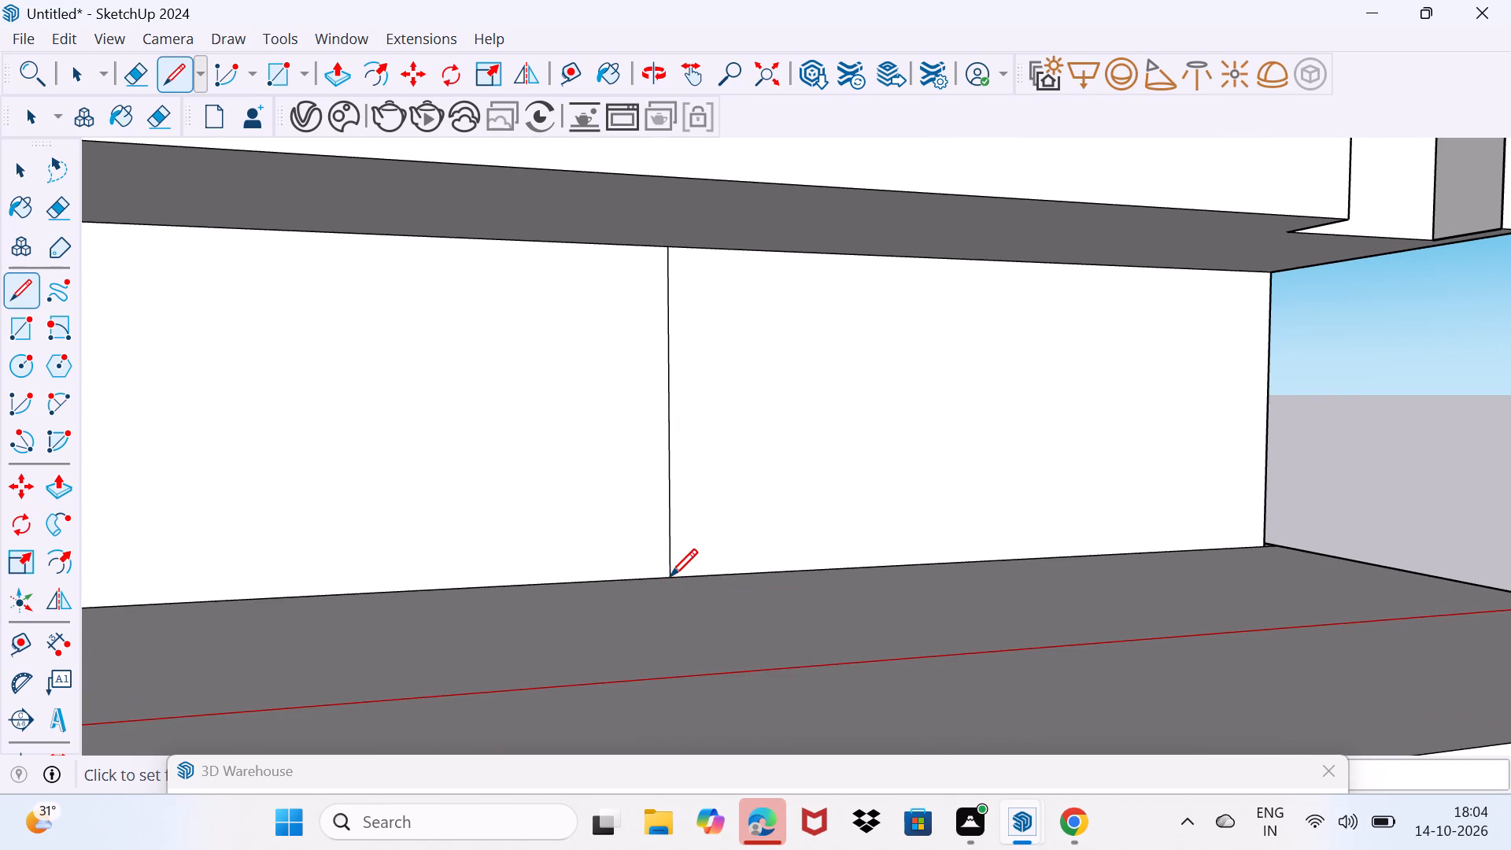
Push/Pull the ground-floor wall section farther from the standing figure outward 7' 3 3/4", to the front of the overhang.
key("space")
left_click(767, 469)
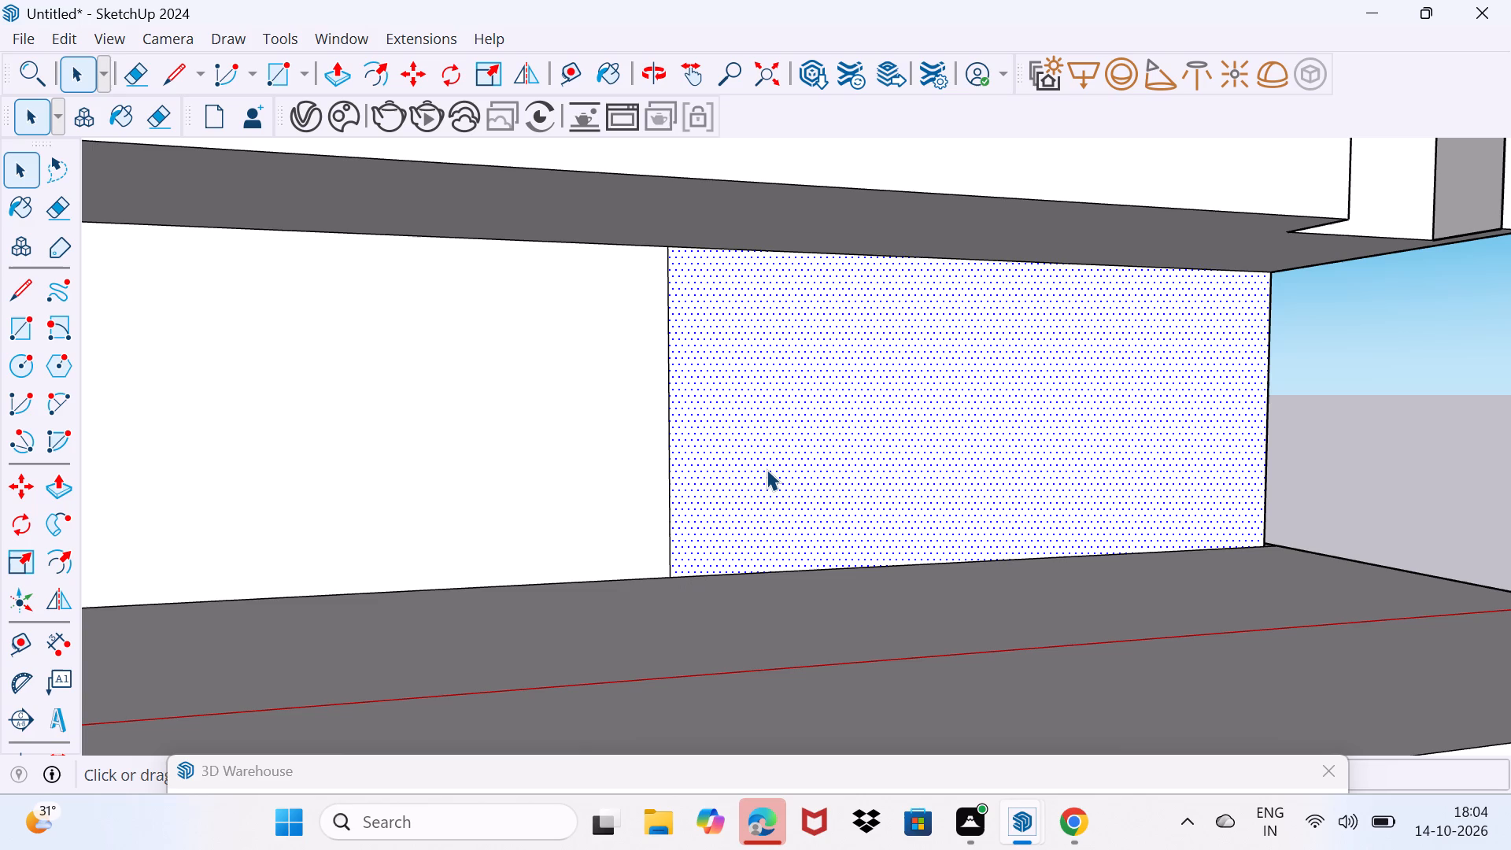
key("p")
left_click(763, 474)
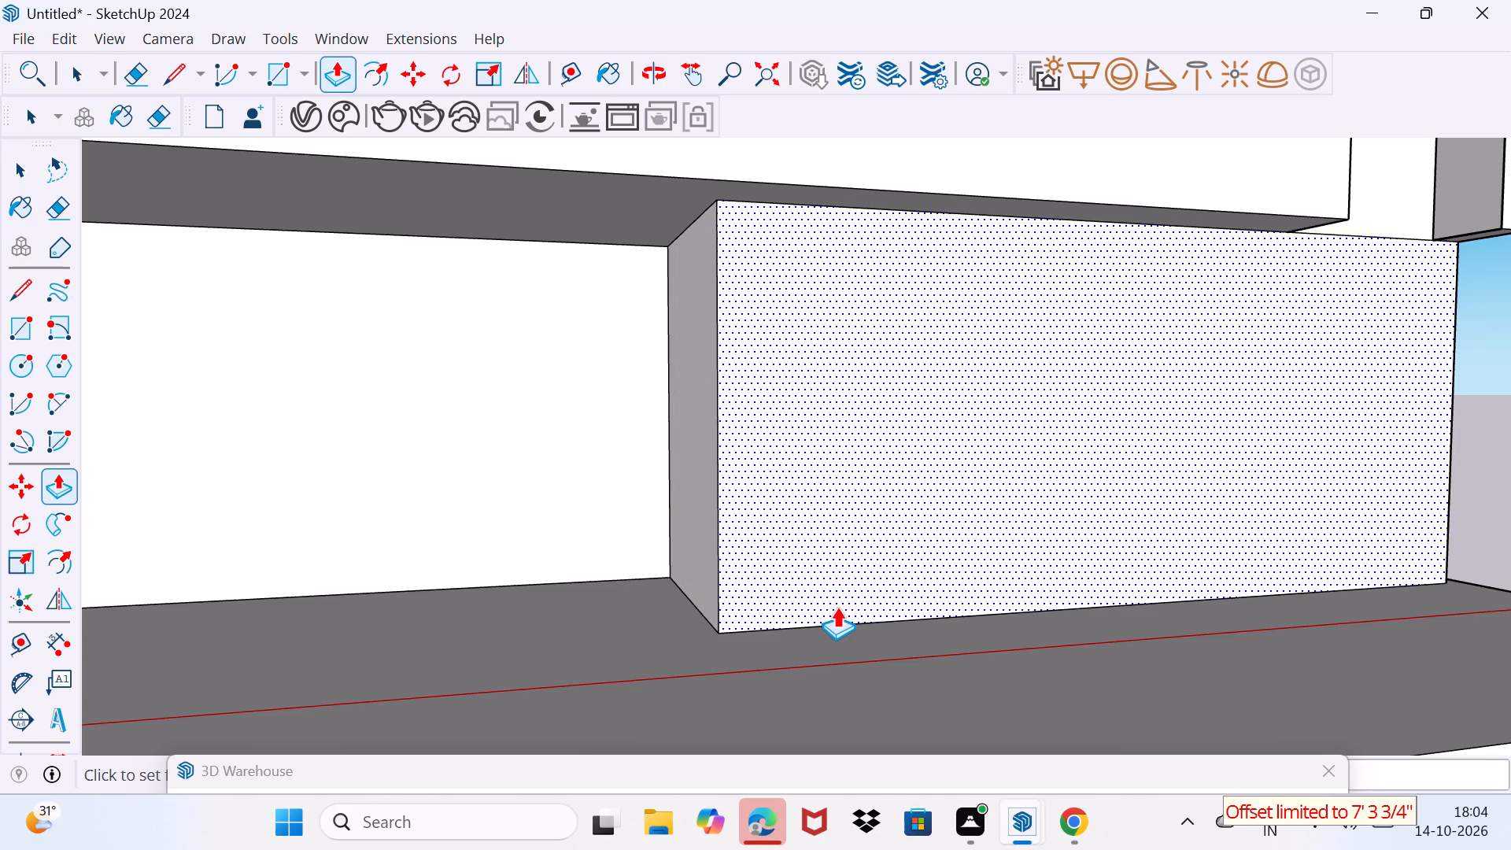
left_click(837, 607)
scroll(816, 608, "down", 8)
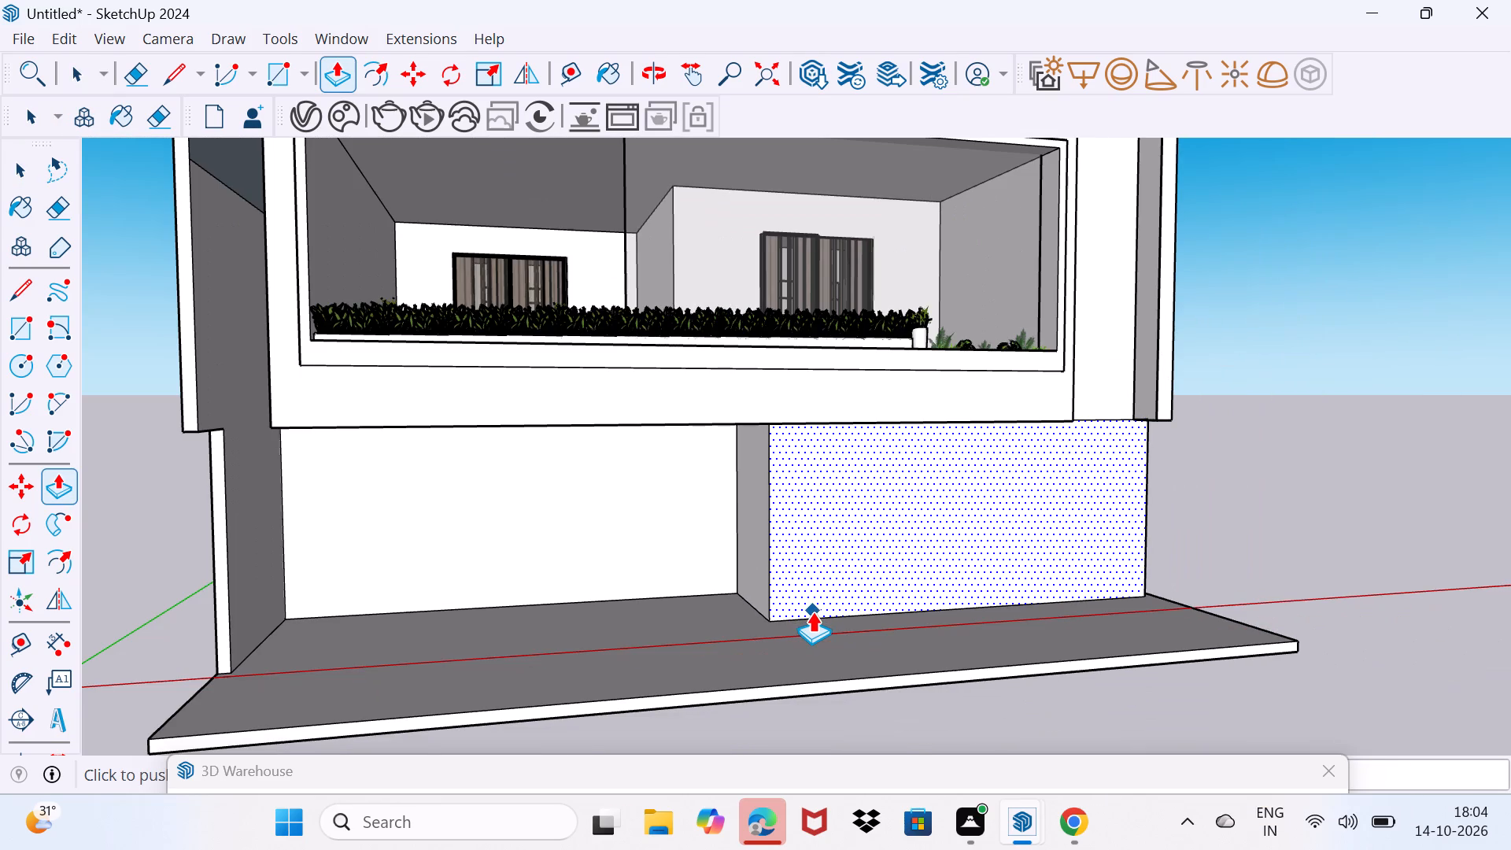
Undo the outward Push/Pull of the ground-floor wall section farther from the standing figure.
key("space")
left_click_drag(683, 628, 688, 613)
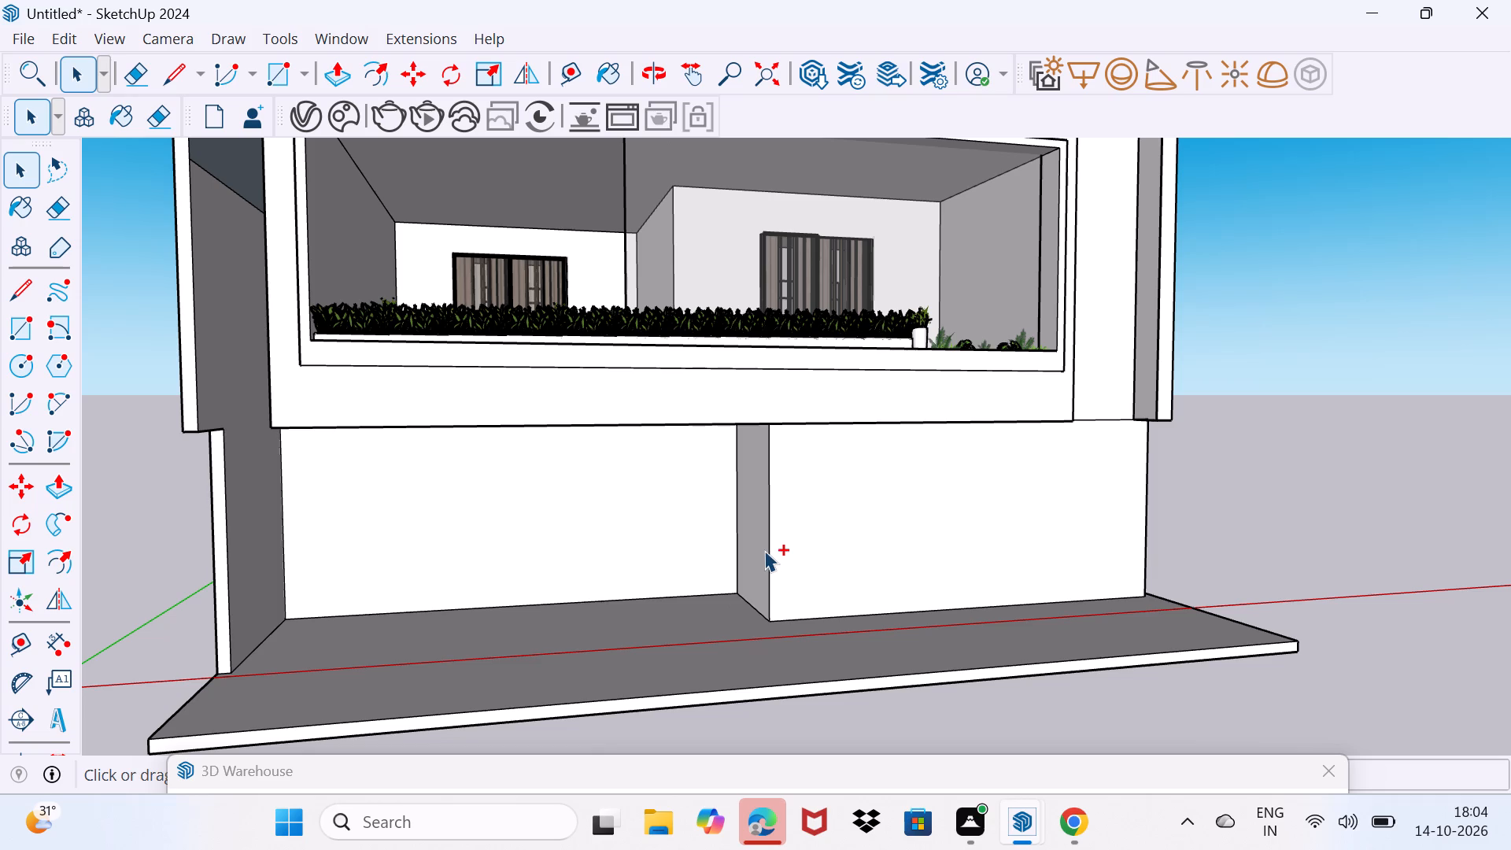
key("ctrl+z")
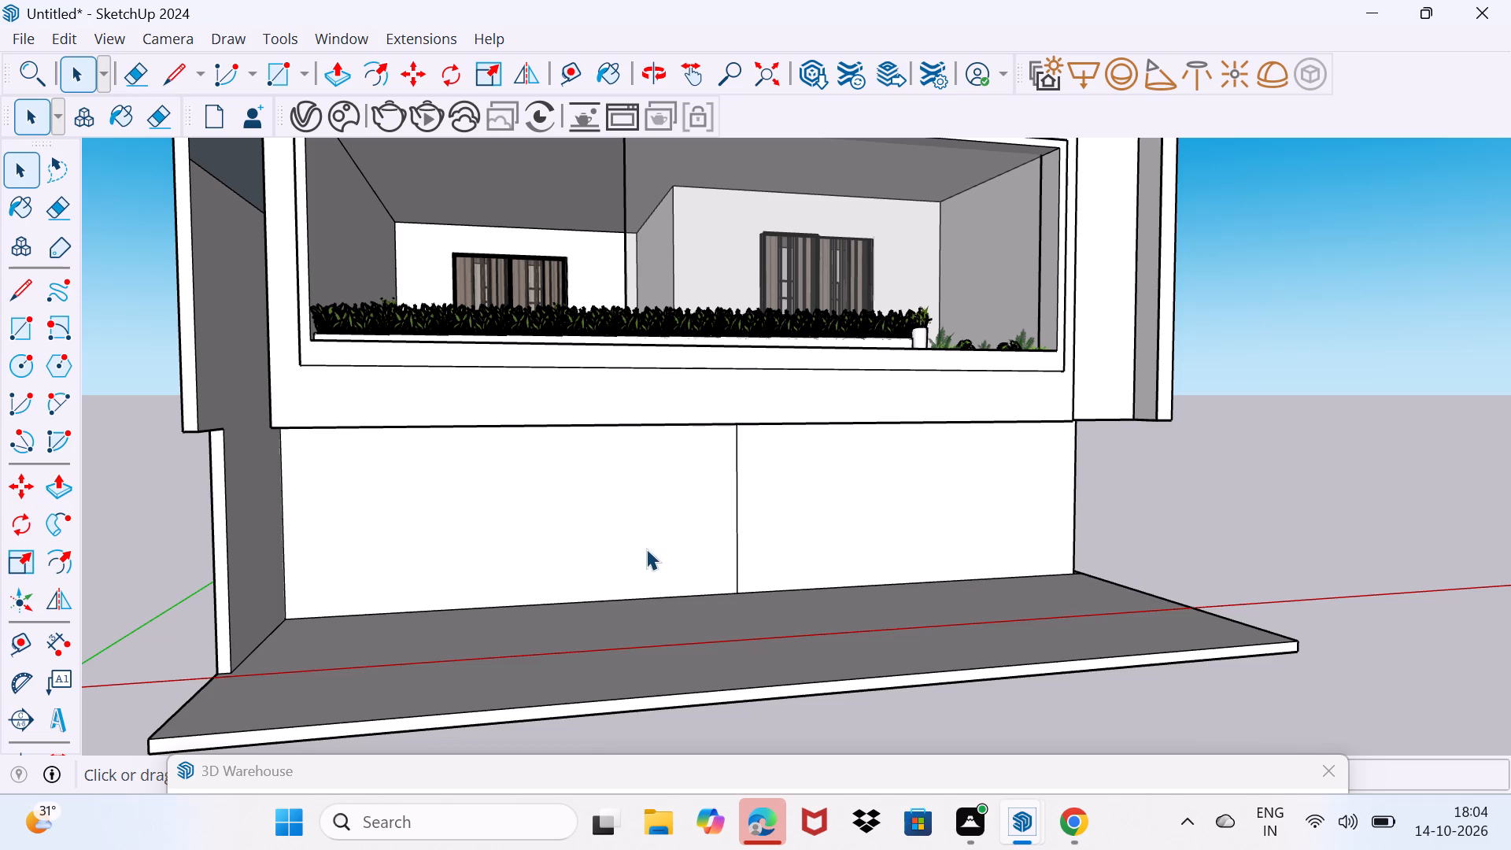
Push/Pull the ground-floor wall section nearer the standing figure inward 7' 3 7/16".
left_click(646, 549)
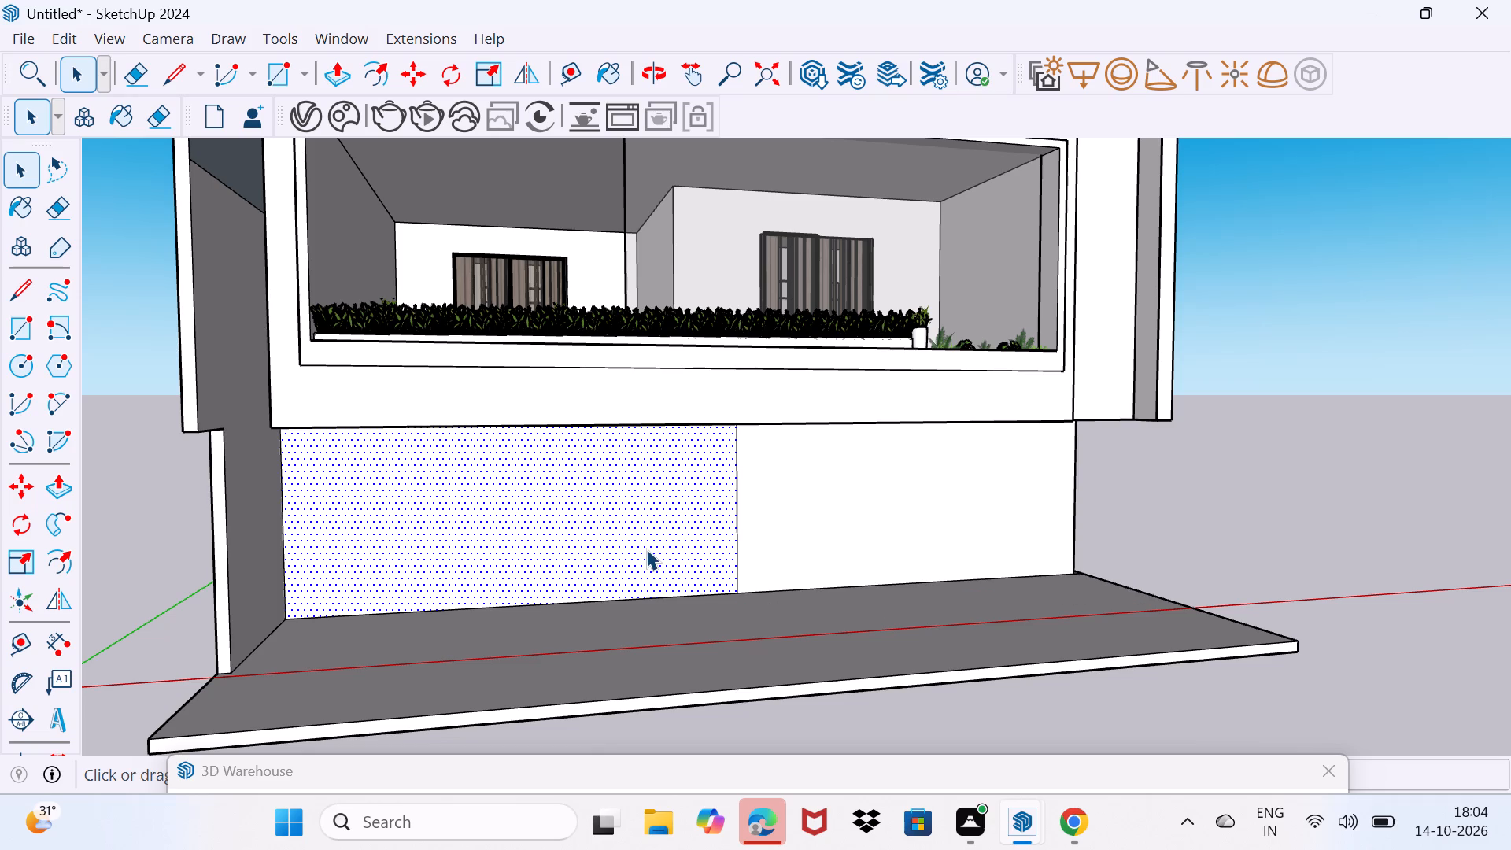
key("p")
left_click(646, 549)
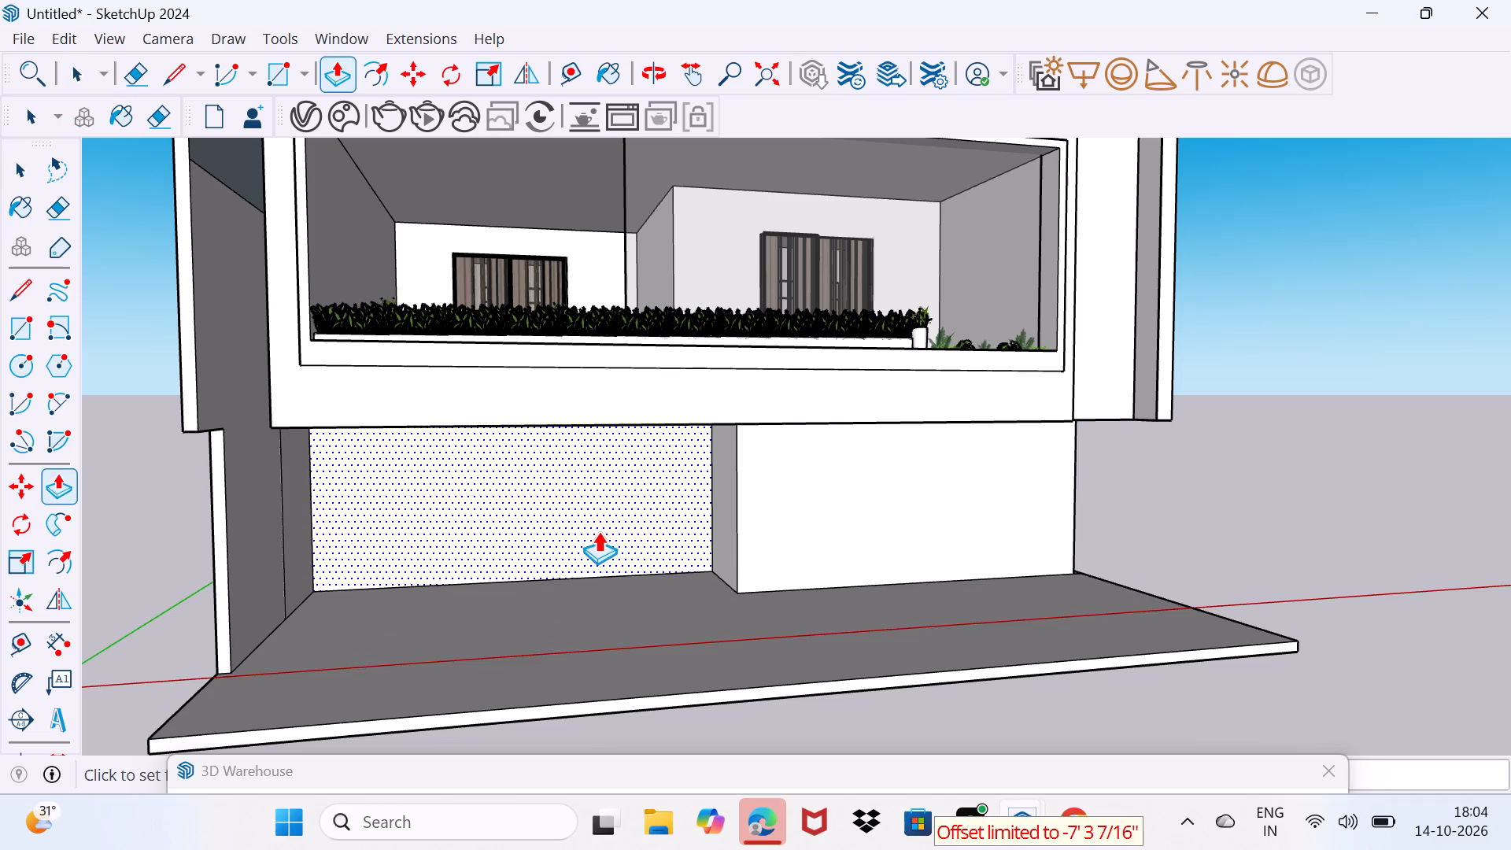
left_click(583, 526)
key("space")
left_click_drag(600, 587, 605, 577)
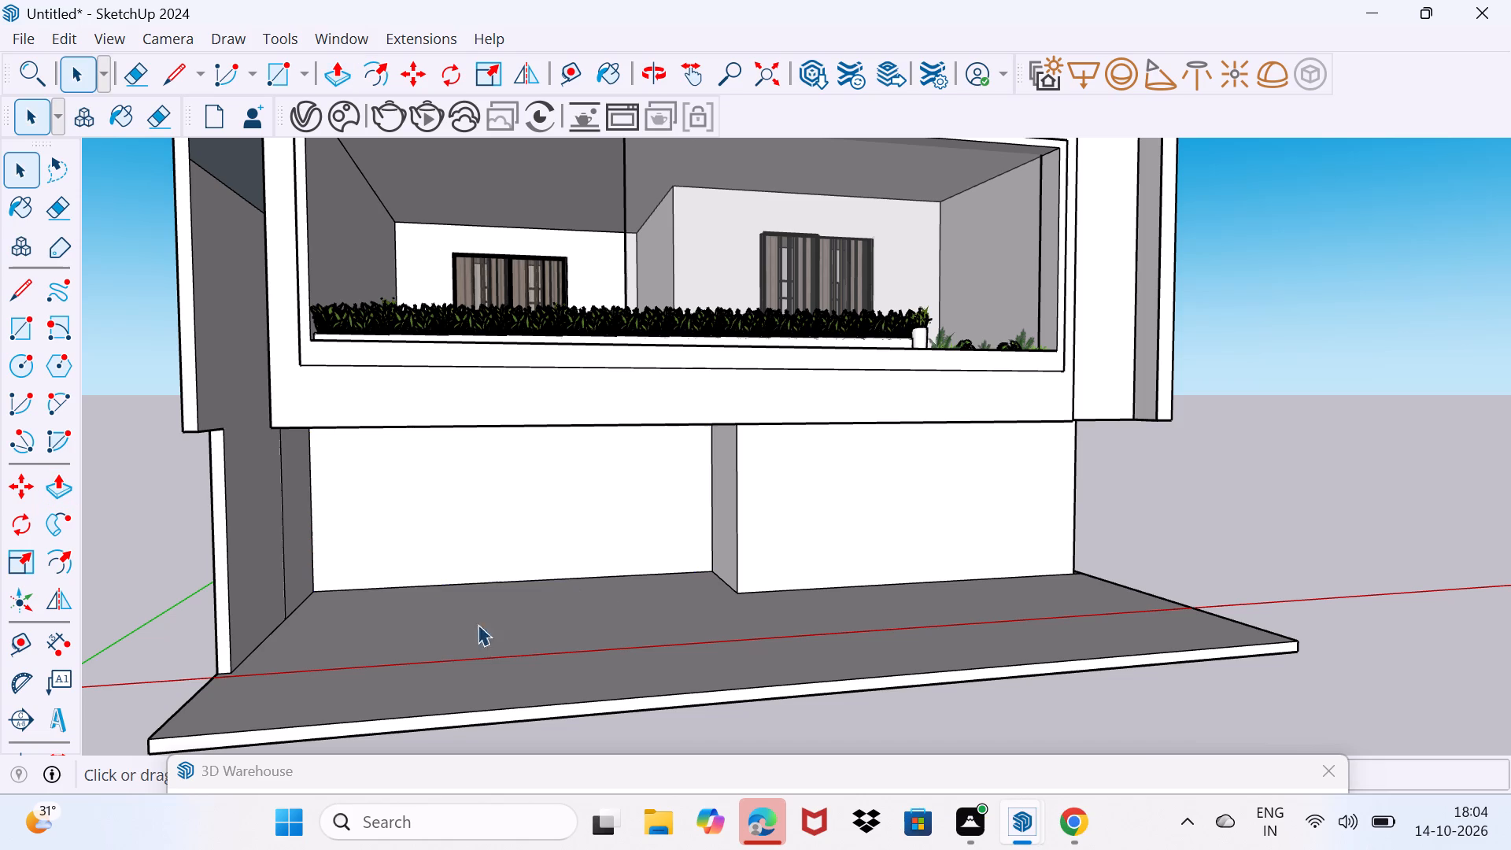
Erase the leftover edges on the side wall and across the corner beneath the overhang, beside the recessed ground-floor wall.
scroll(150, 642, "up", 2)
scroll(241, 581, "up", 3)
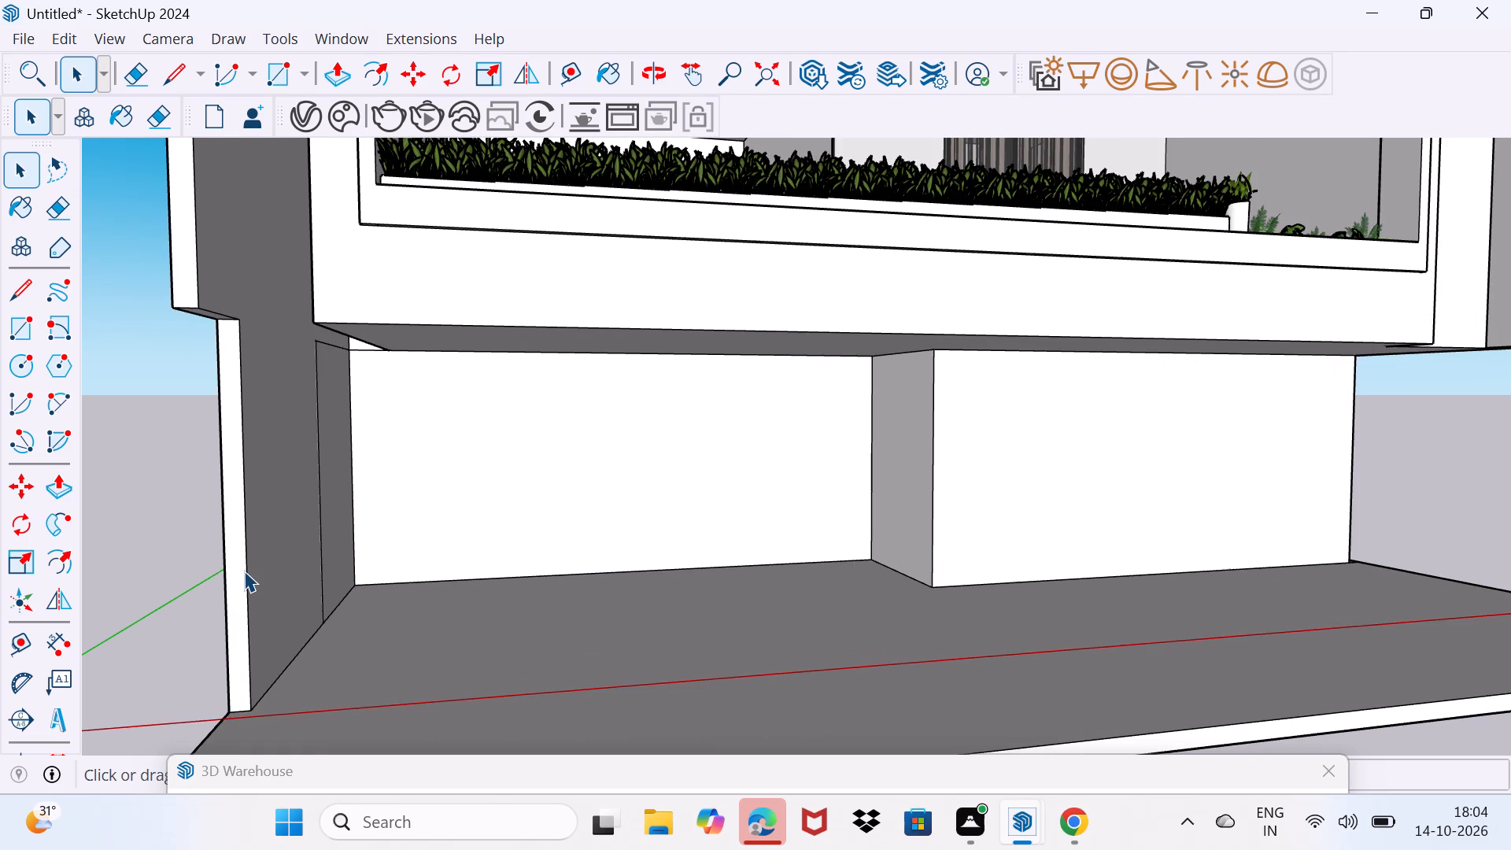
key("e")
left_click(320, 519)
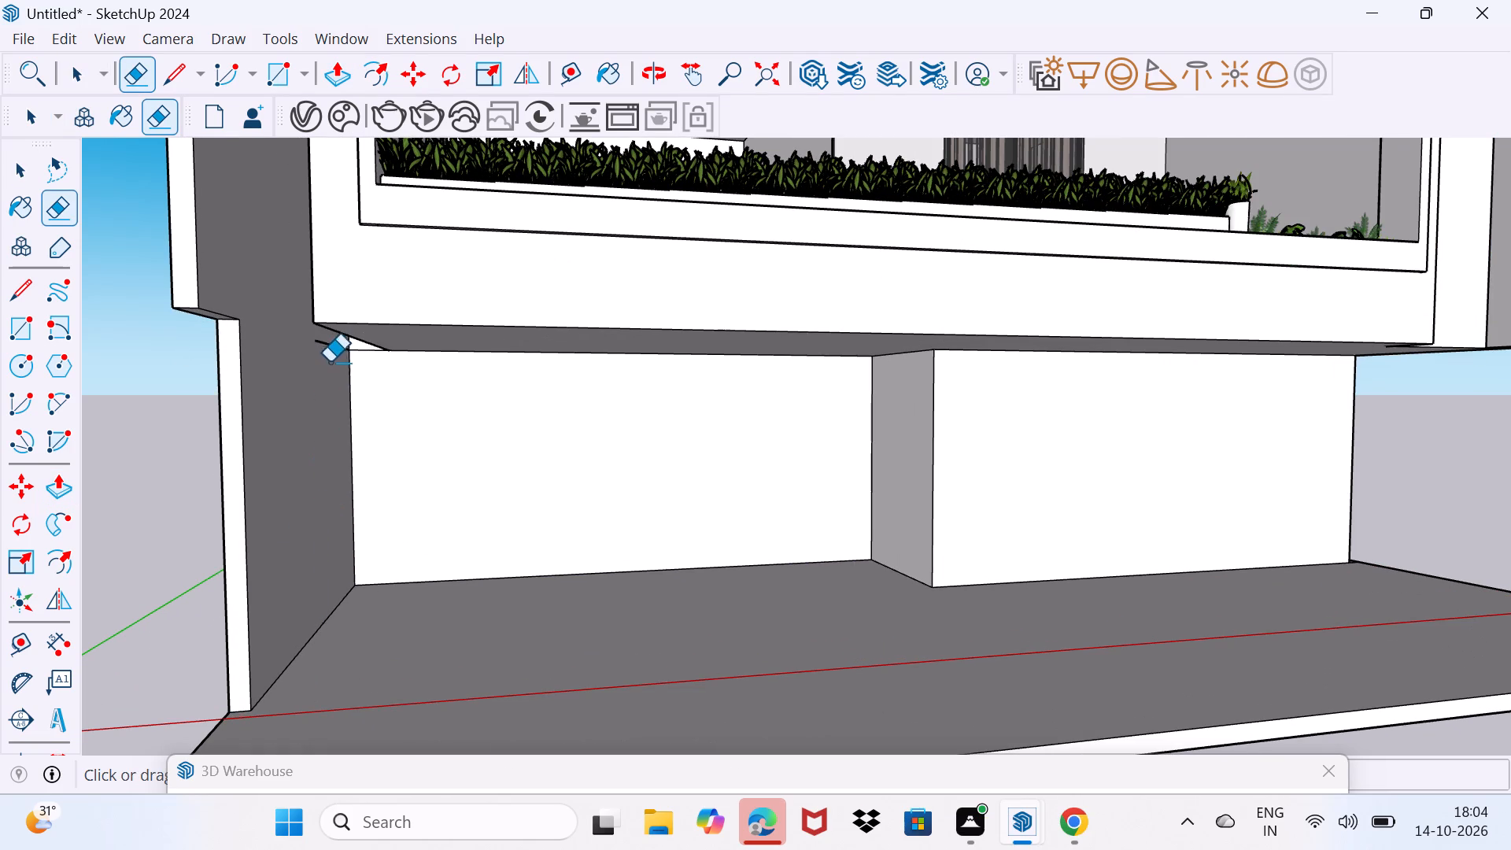
left_click(326, 346)
scroll(325, 353, "up", 14)
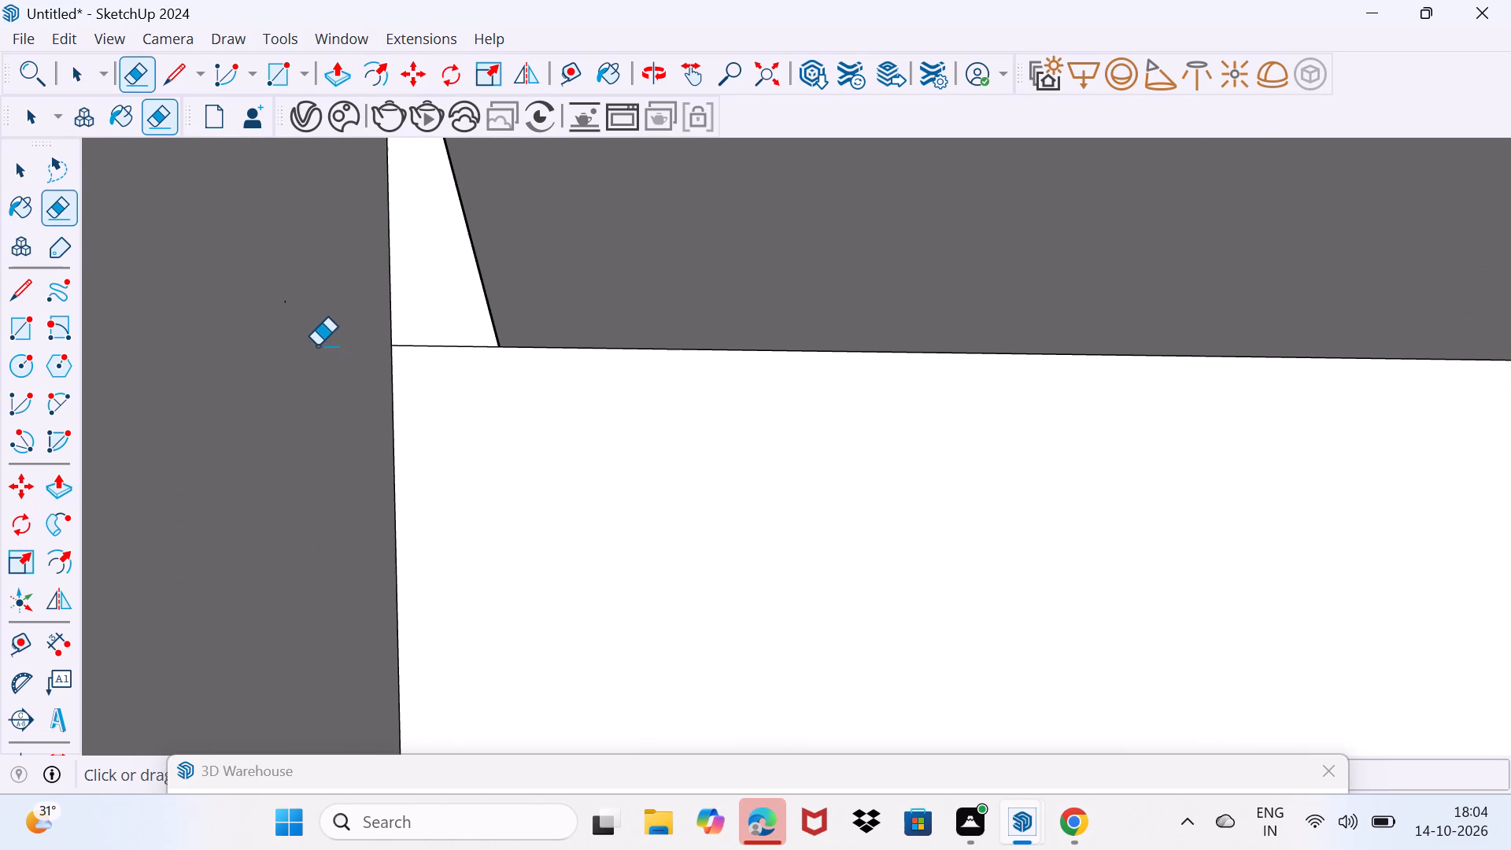
left_click_drag(266, 288, 287, 303)
left_click_drag(441, 342, 452, 374)
scroll(454, 397, "down", 4)
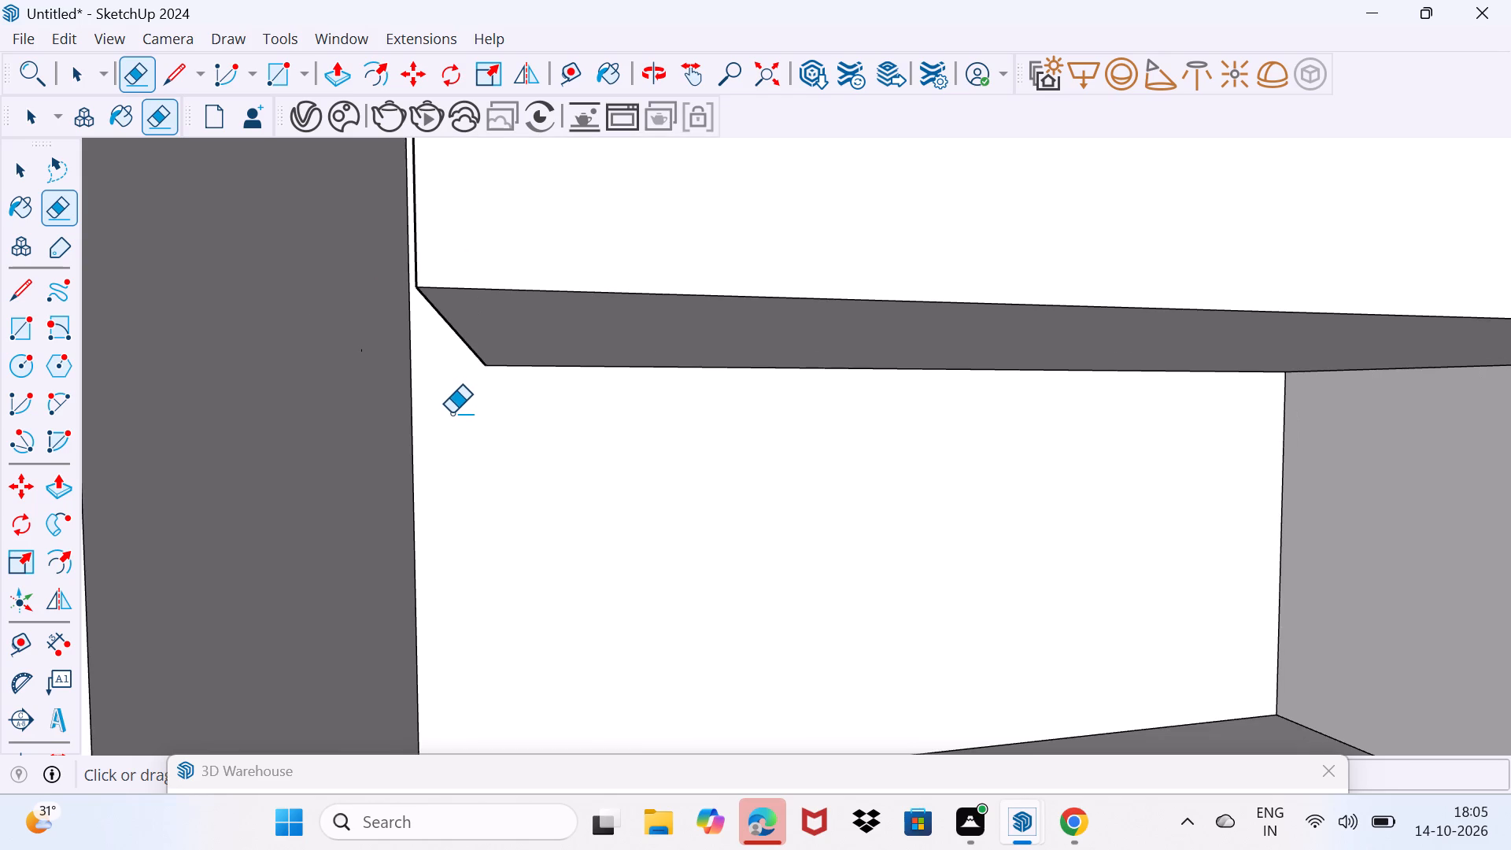
scroll(539, 535, "down", 3)
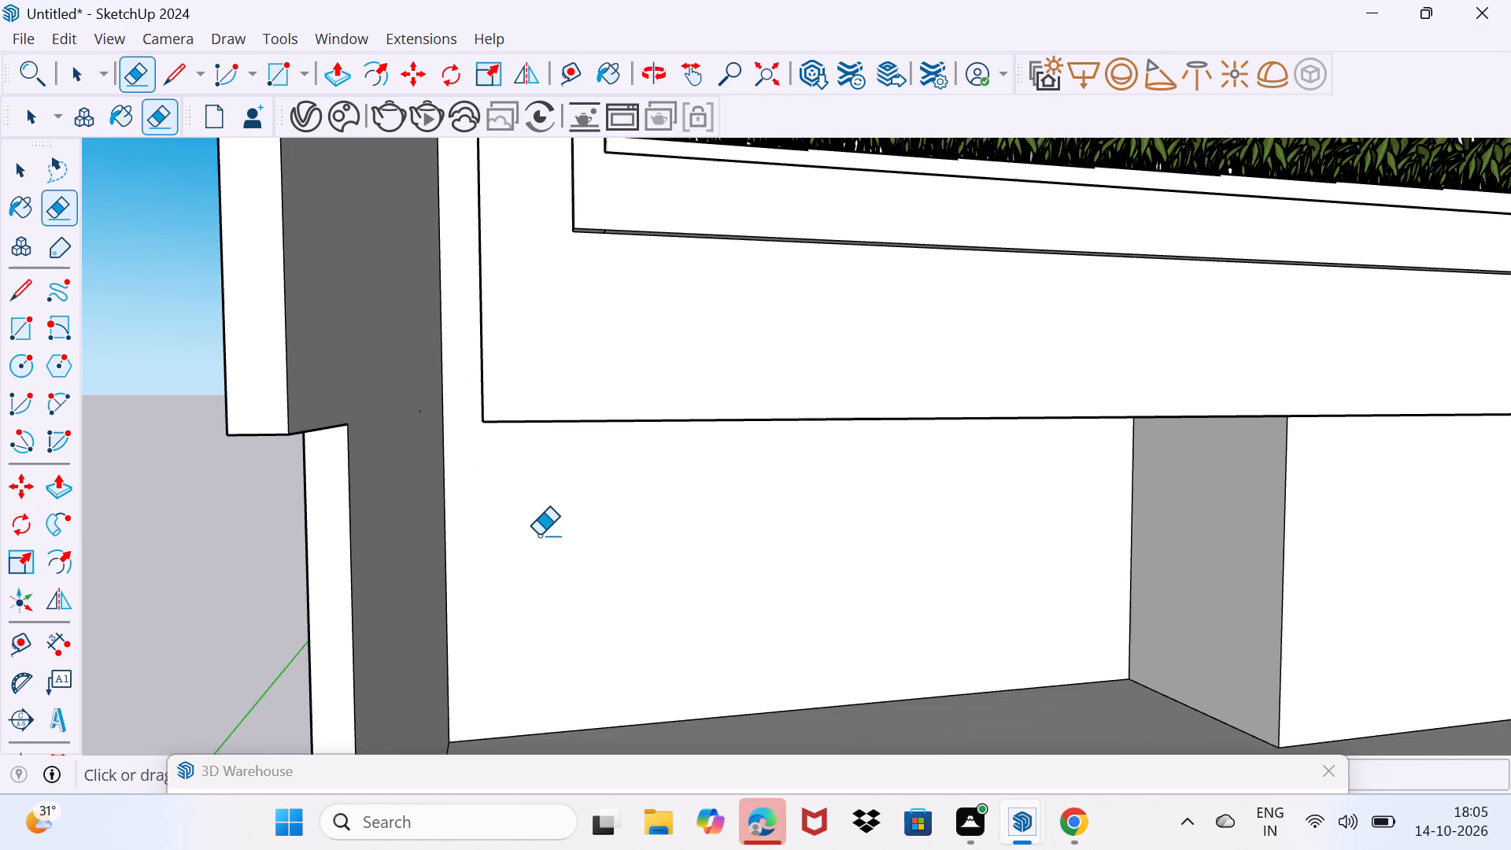
Draw a door-shaped rectangle on the recessed ground-floor wall, rising from the floor slab to just below the ceiling.
middle_click_drag(774, 612, 600, 525)
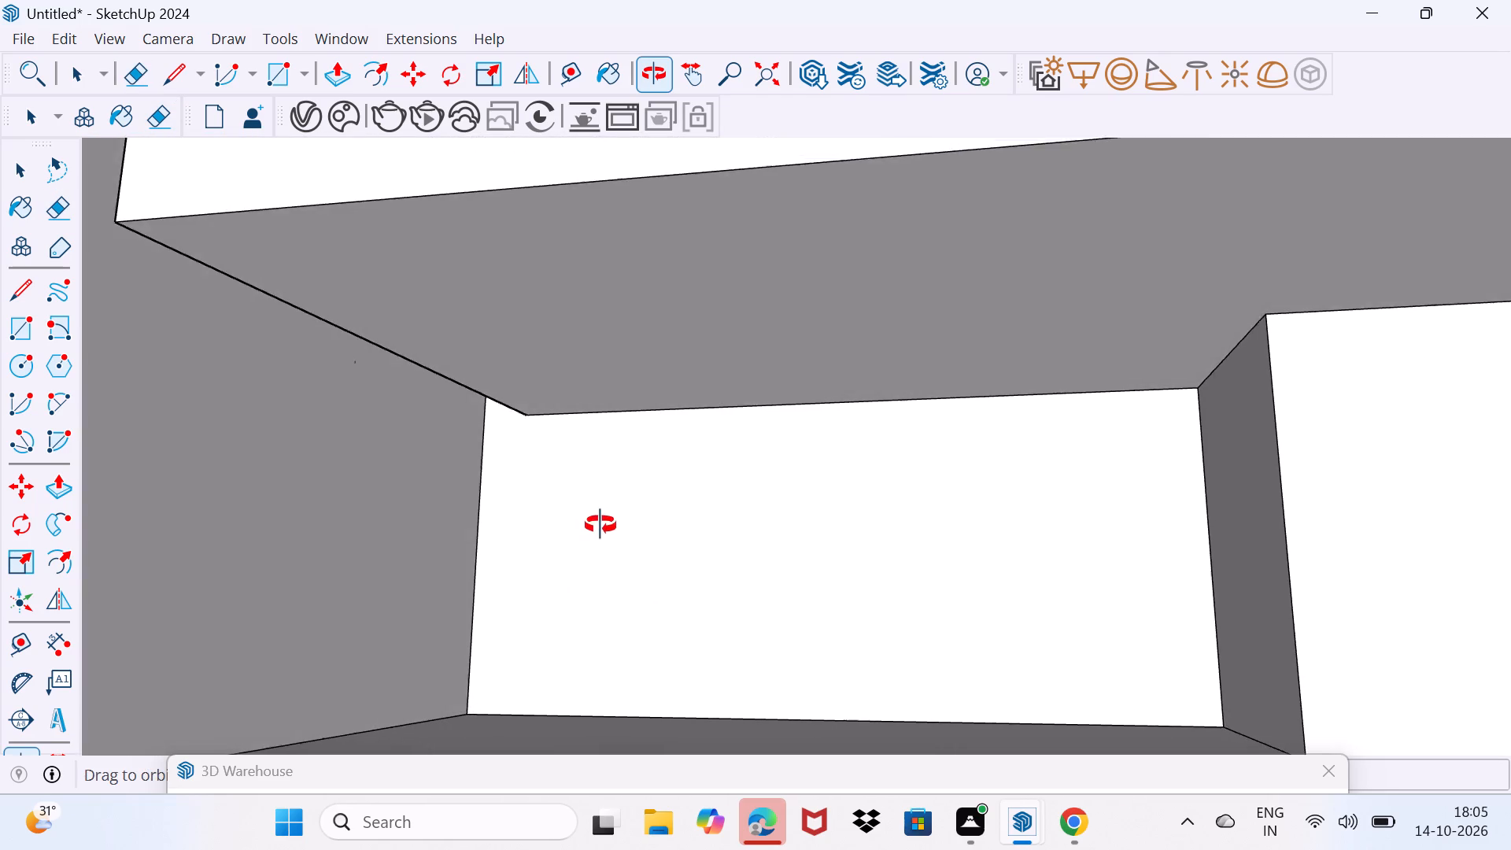
middle_click_drag(600, 525, 637, 538)
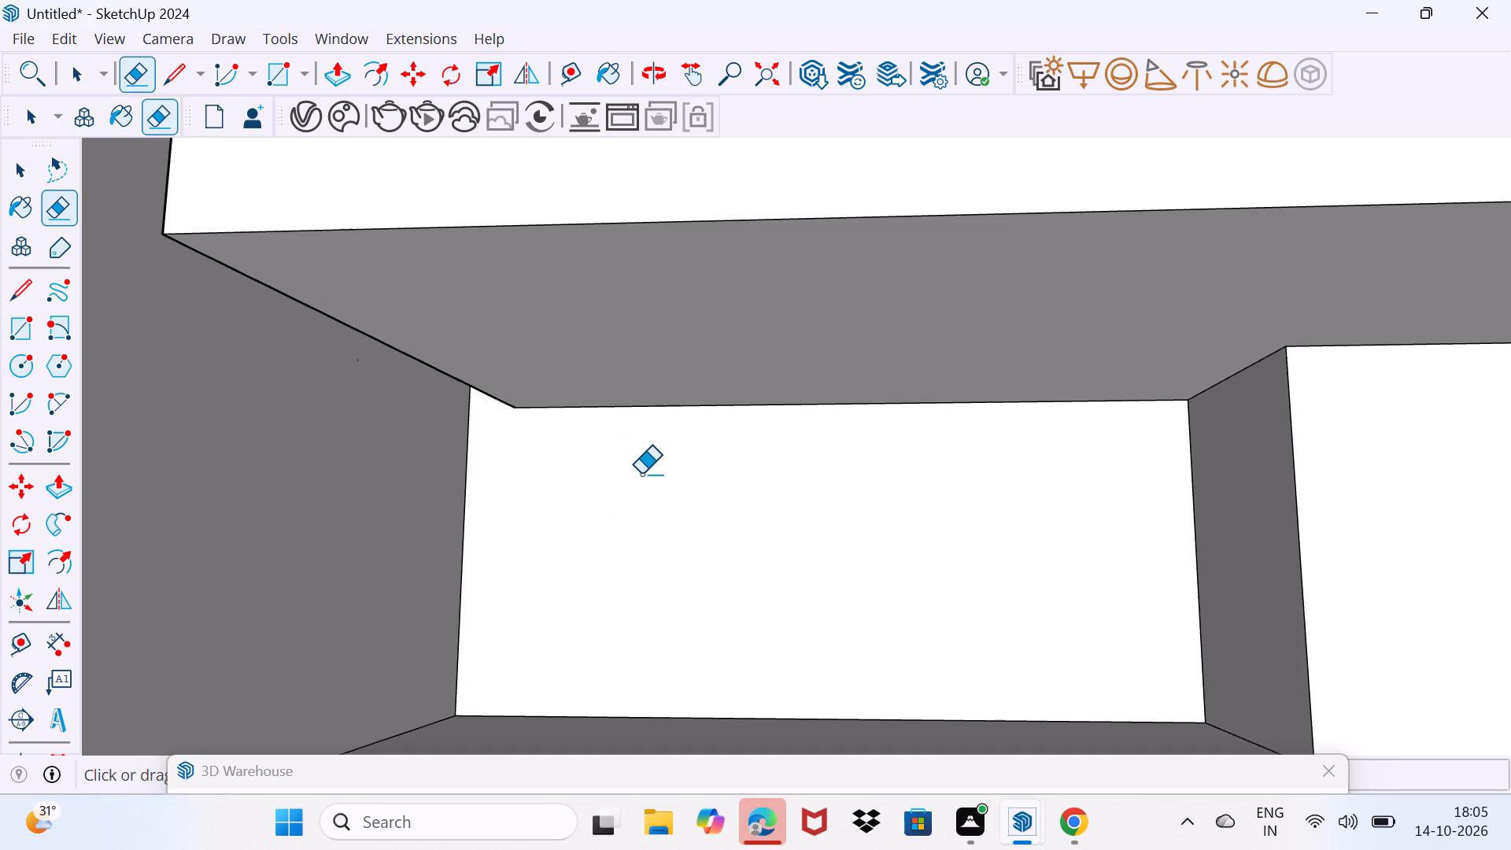
key("space")
type("r")
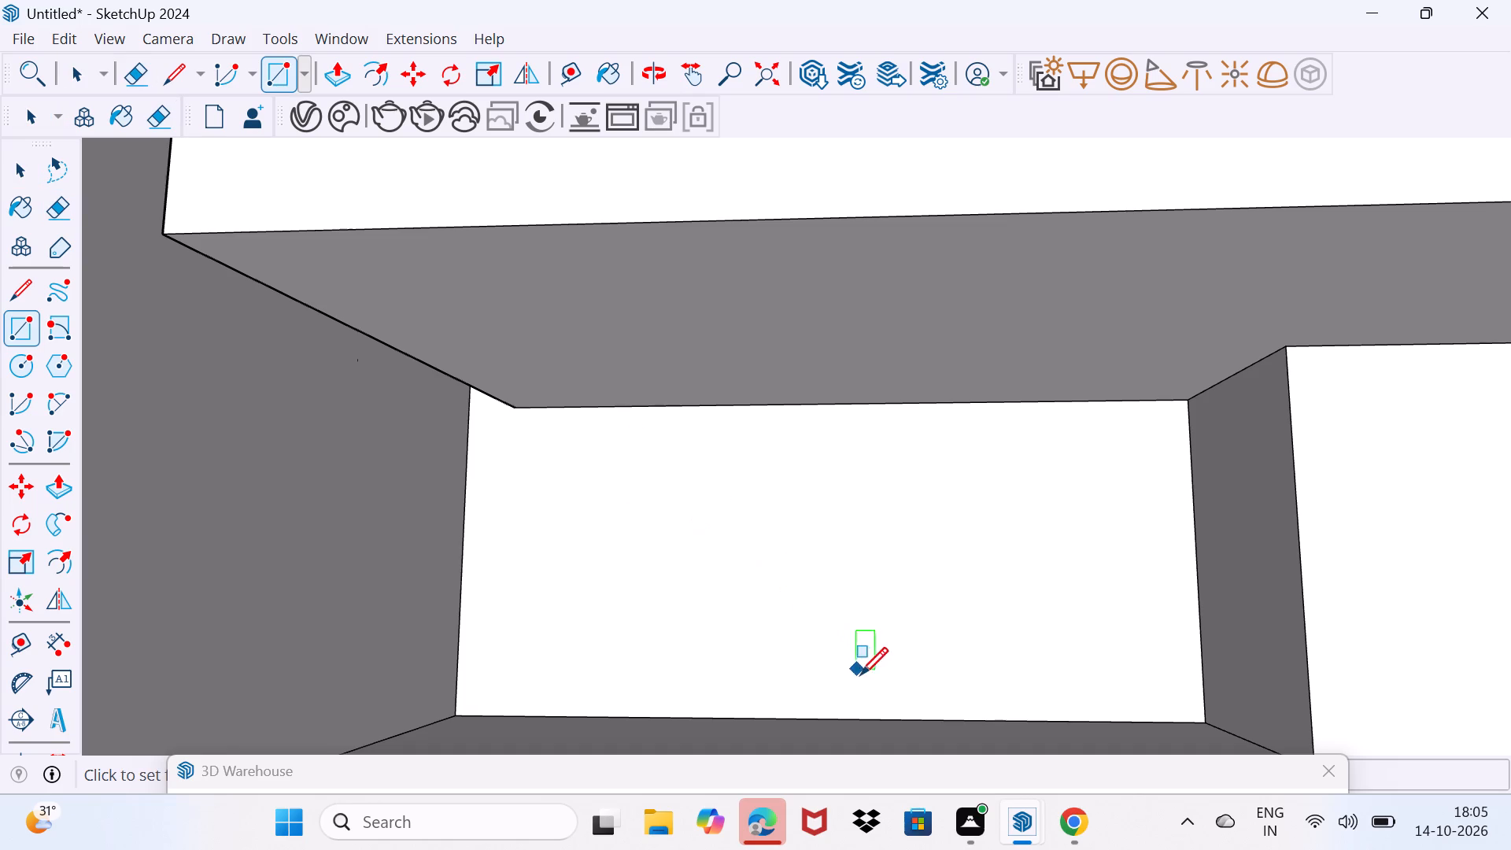
left_click(955, 719)
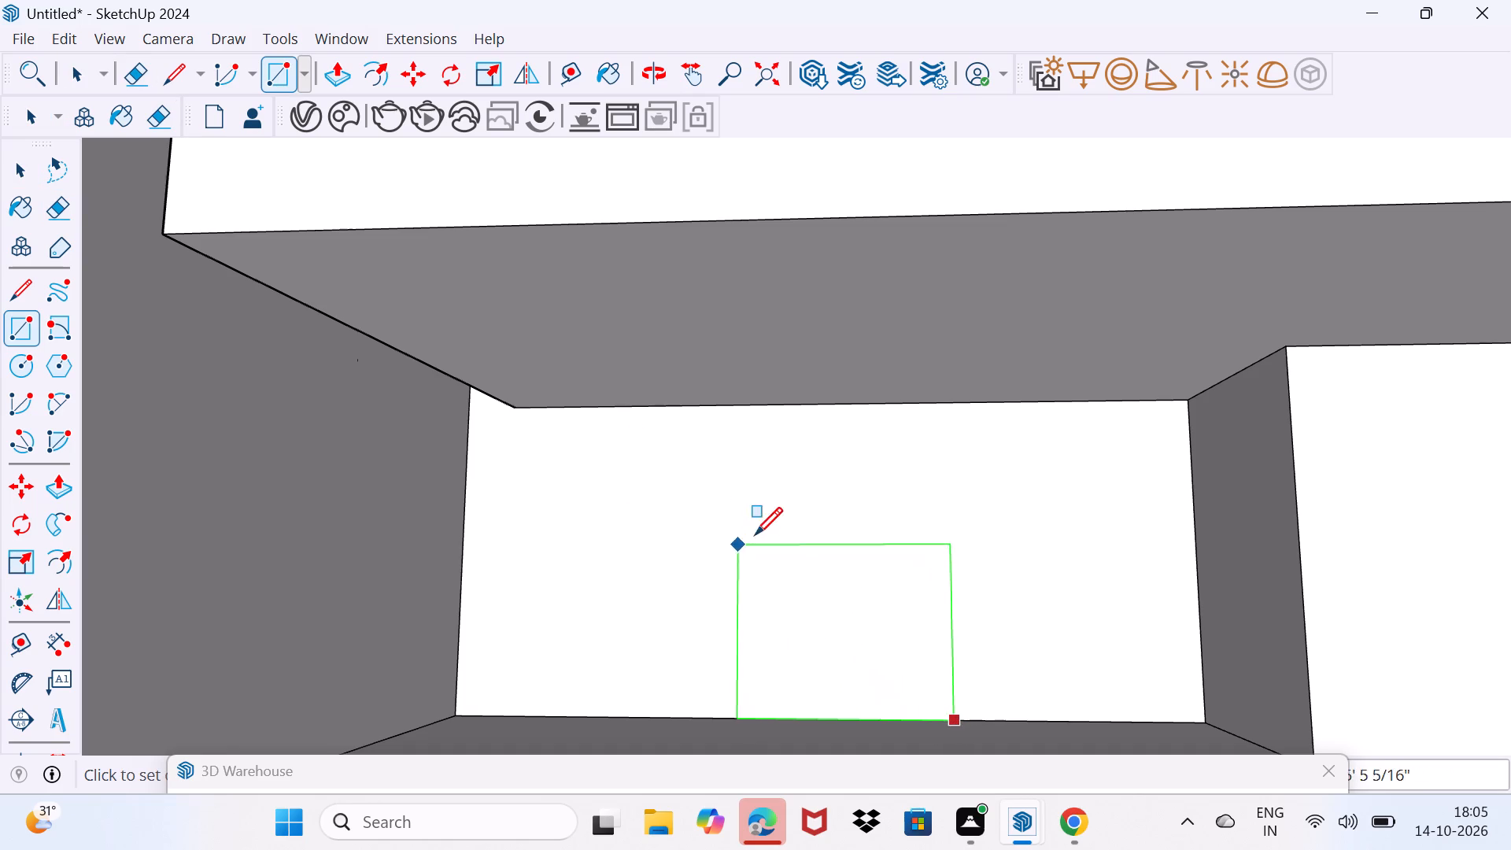
left_click(767, 467)
key("space")
Push/Pull the door rectangle inward to form a shallow door recess in the ground-floor wall.
key("p")
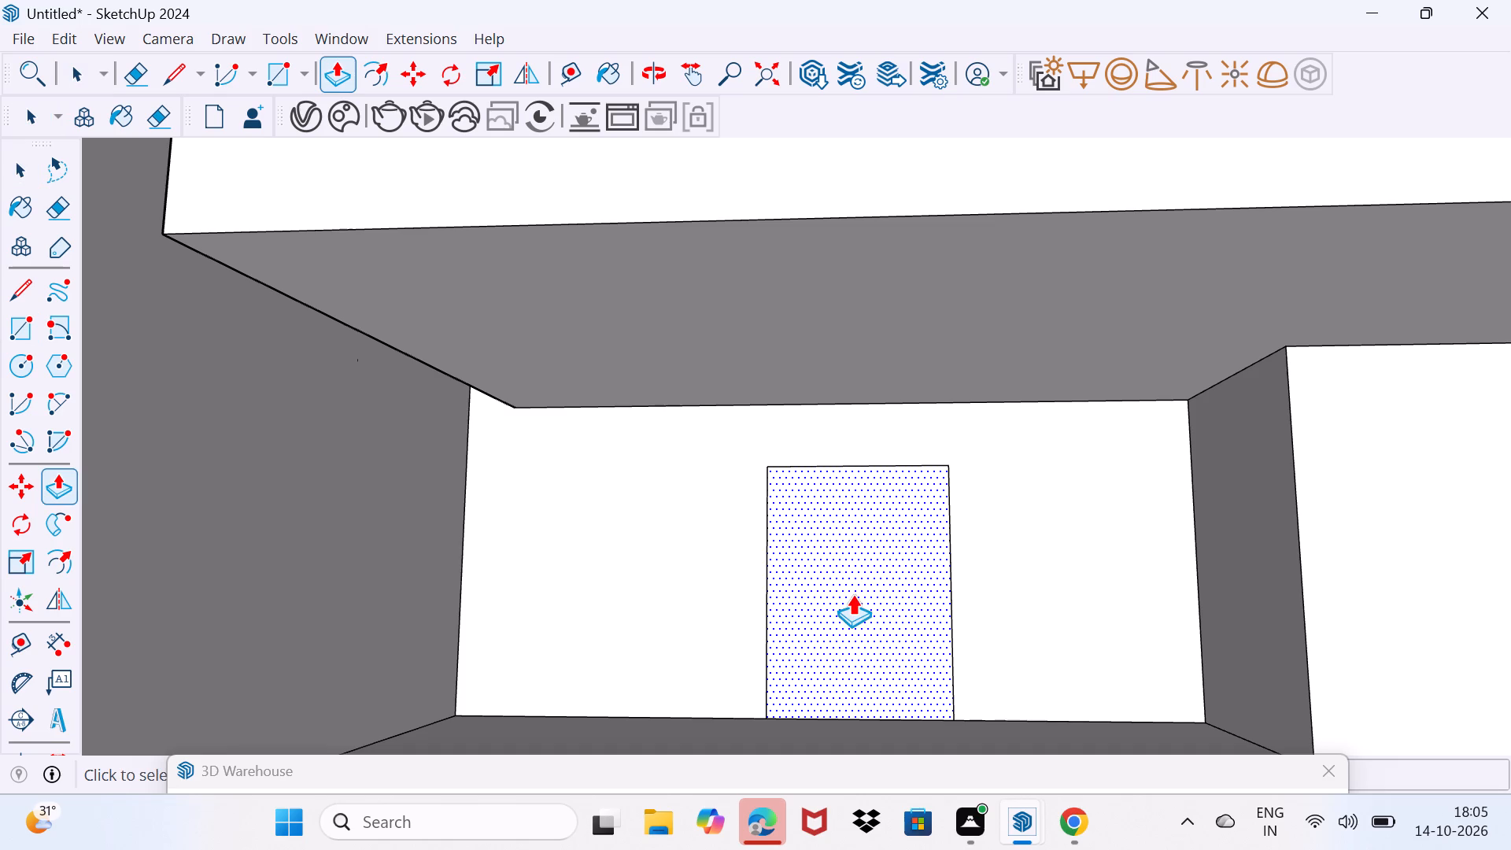
left_click(852, 595)
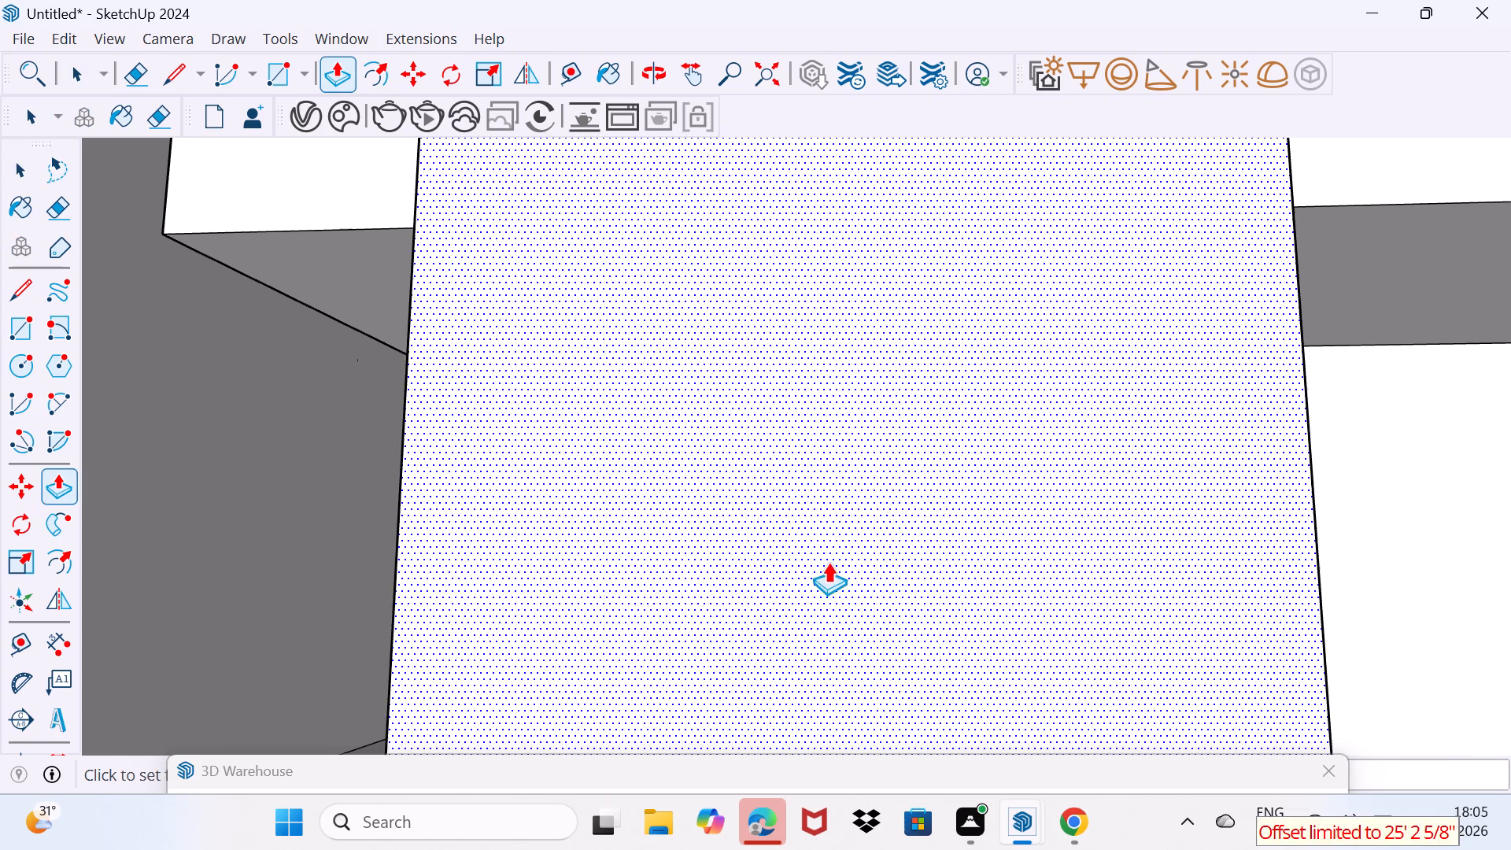
left_click(861, 593)
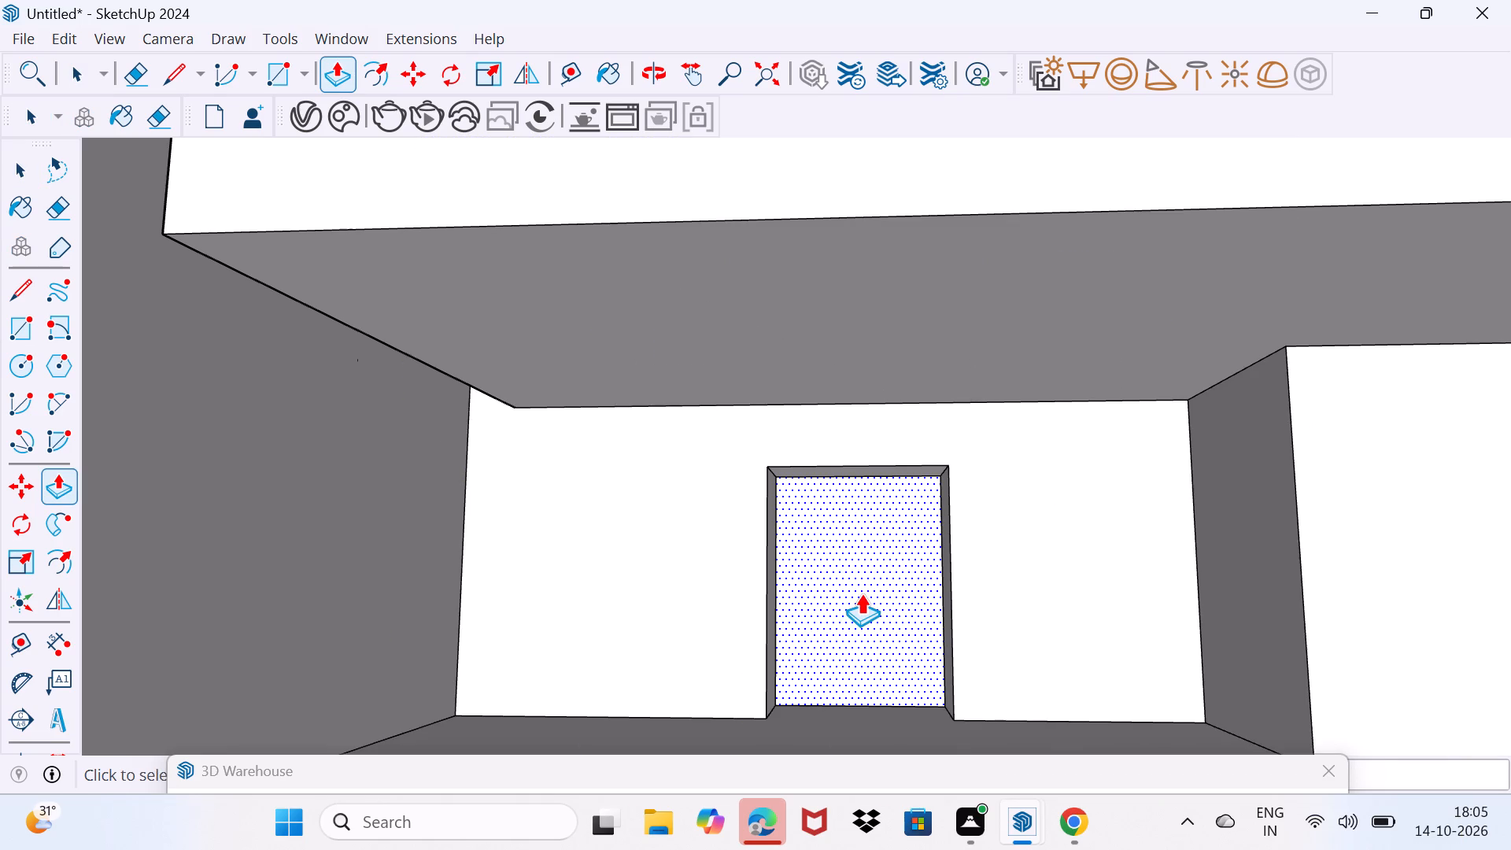
key("space")
left_click_drag(864, 608, 866, 600)
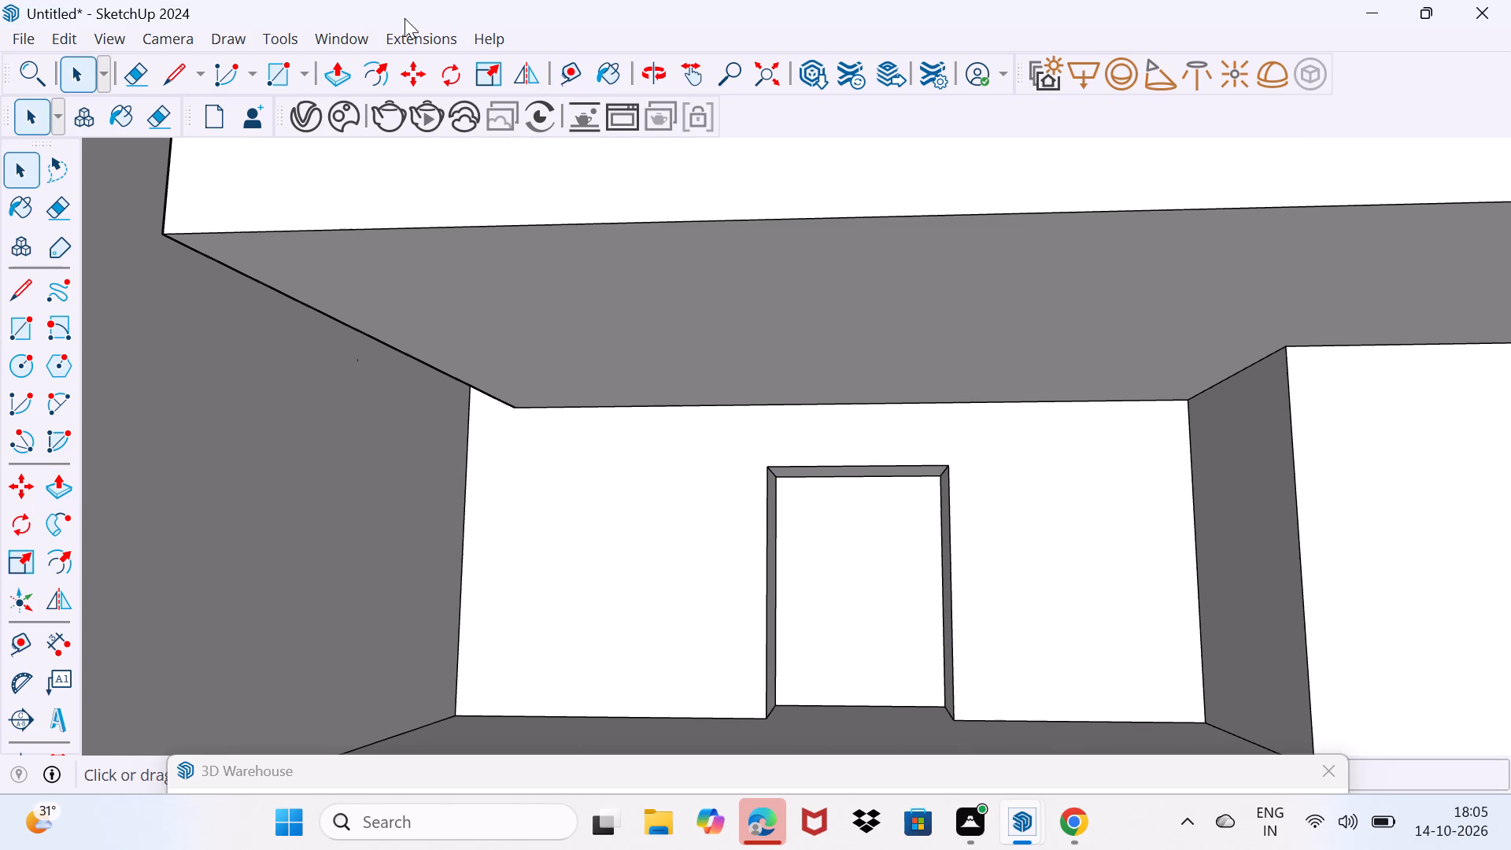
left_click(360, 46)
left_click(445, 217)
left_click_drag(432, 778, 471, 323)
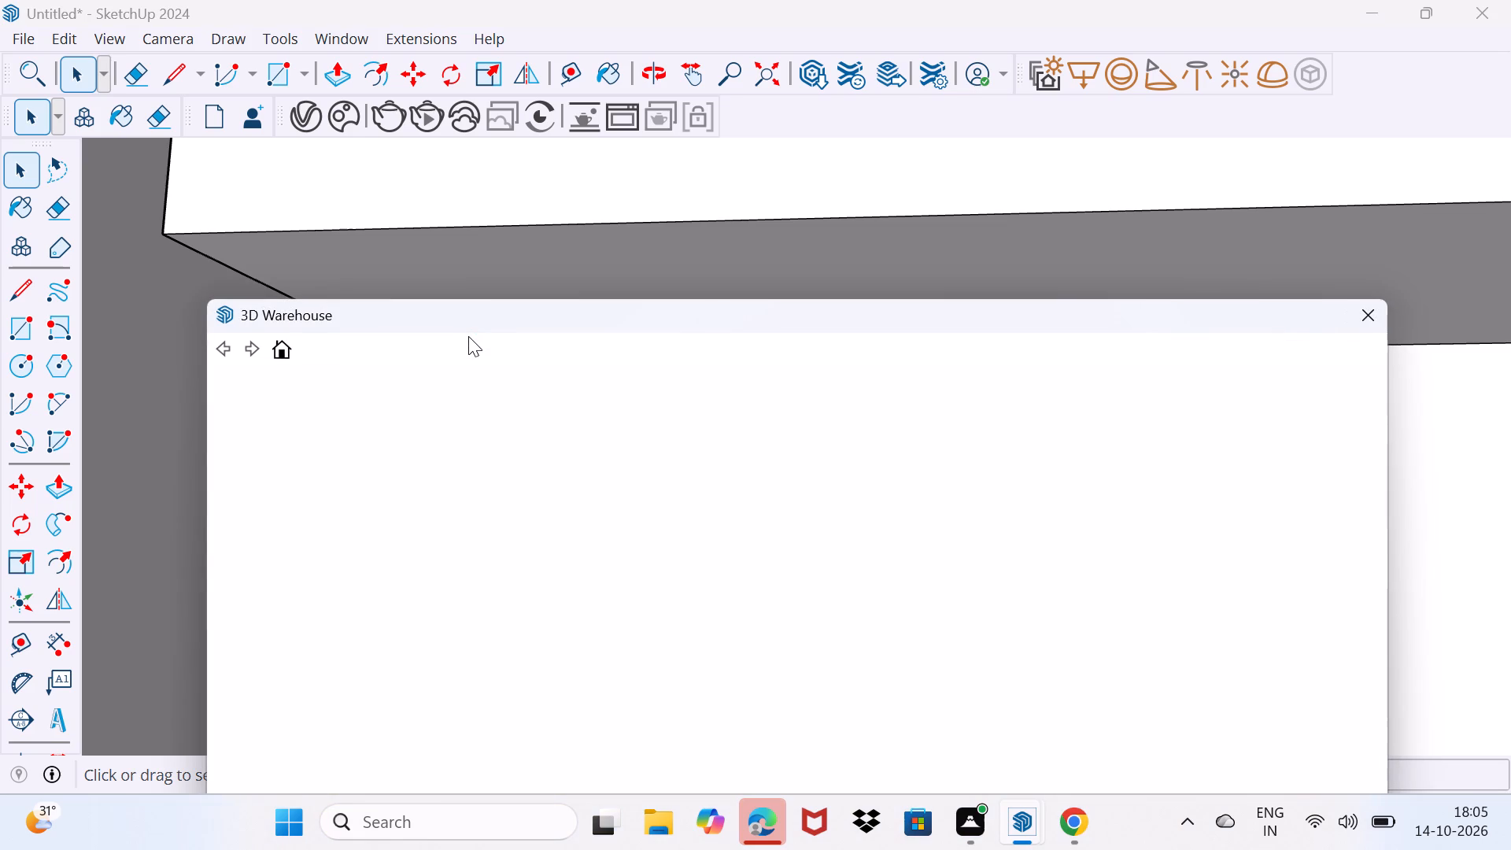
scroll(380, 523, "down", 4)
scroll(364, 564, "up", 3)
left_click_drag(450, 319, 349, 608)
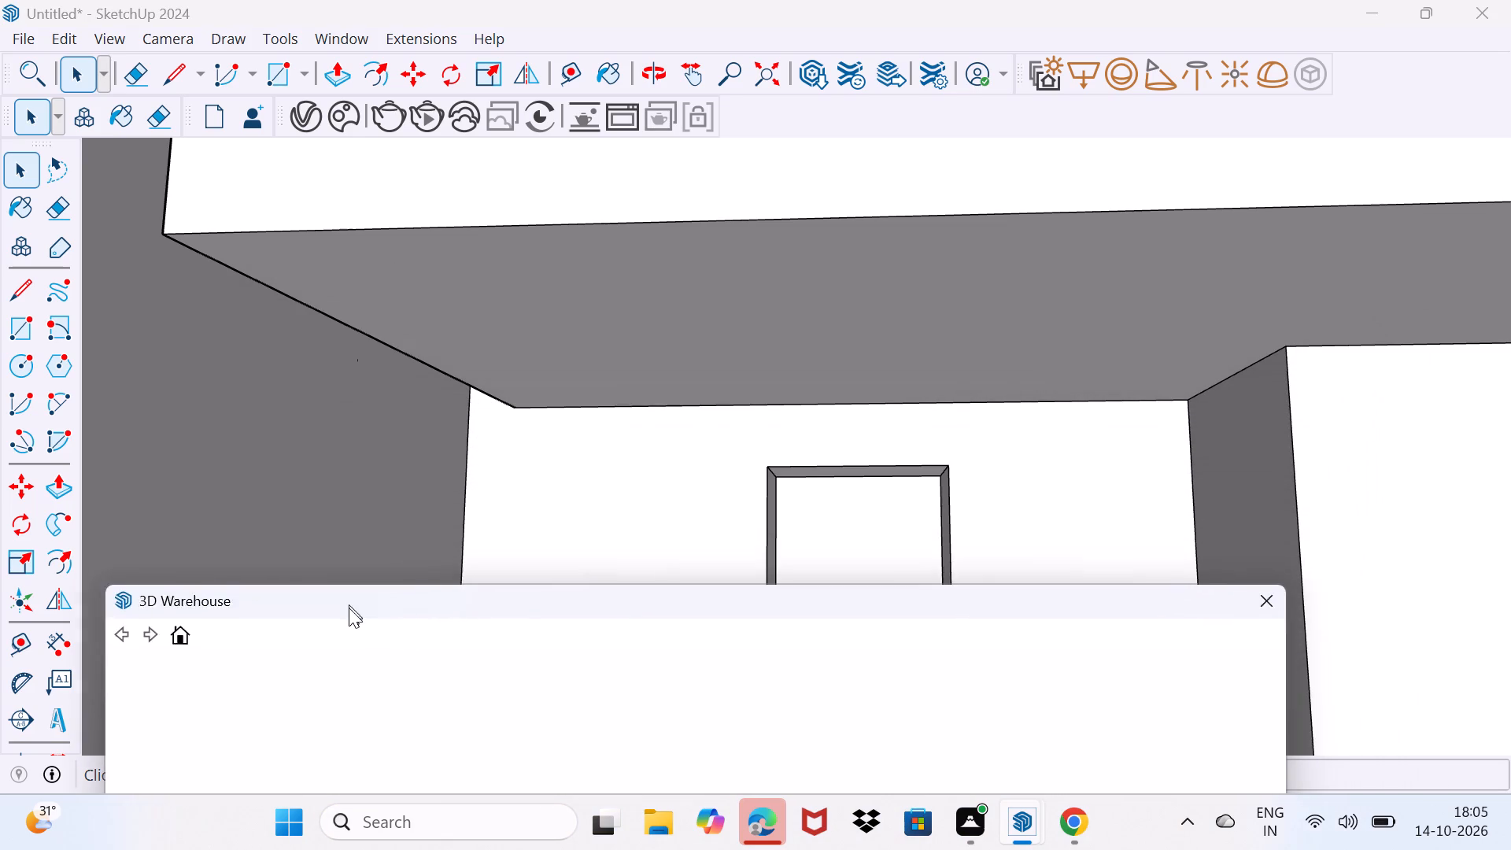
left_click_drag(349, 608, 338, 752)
Draw a window rectangle about 7' 11 3/4" by 5' 10 3/16" near the middle of the projecting ground-floor wall section.
scroll(601, 433, "down", 1)
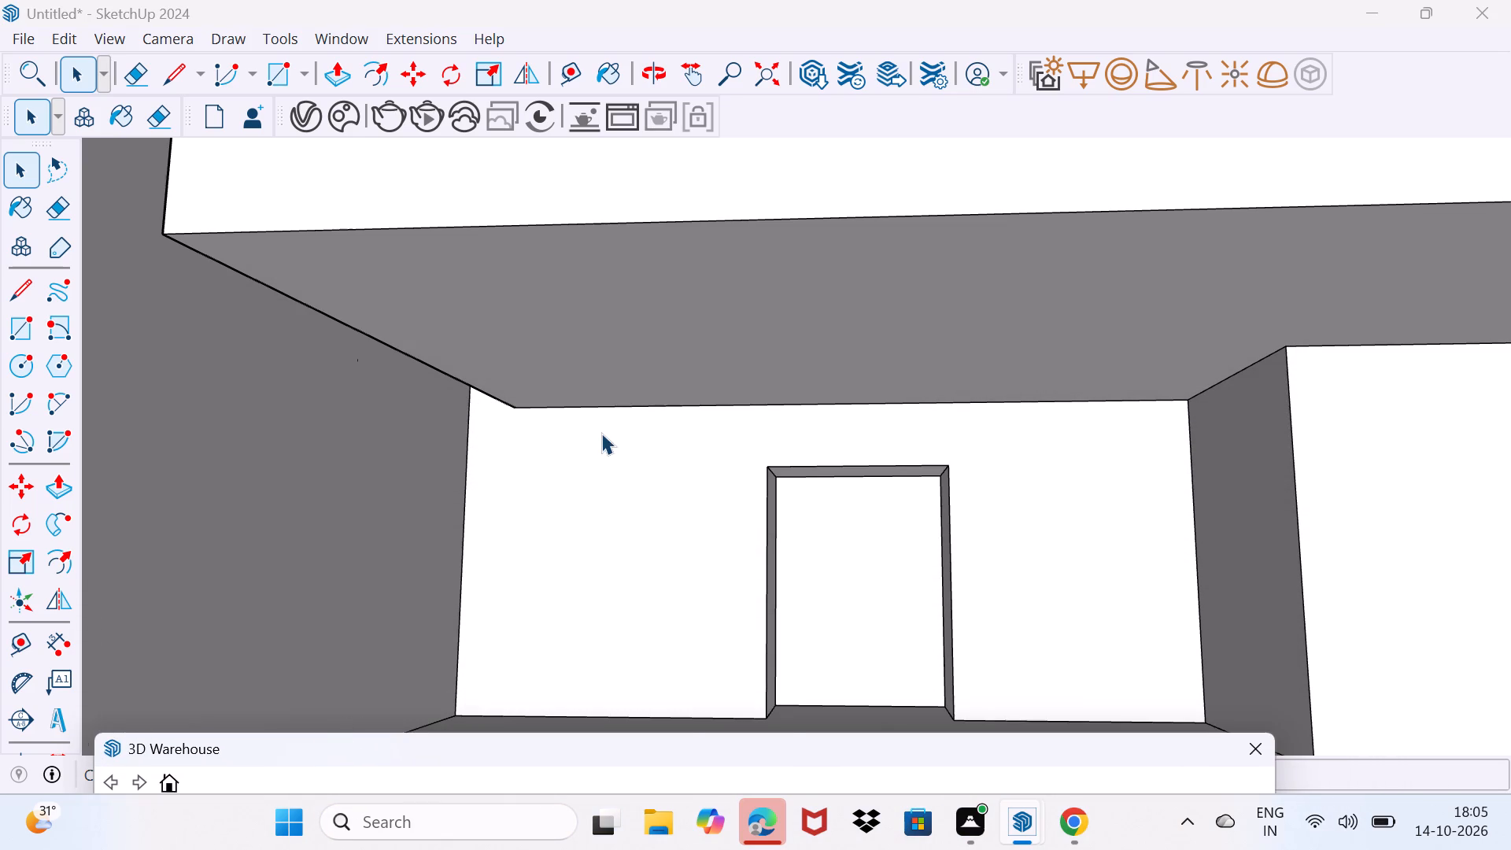
scroll(601, 433, "down", 6)
scroll(1143, 474, "up", 3)
middle_click_drag(1105, 471, 1105, 524)
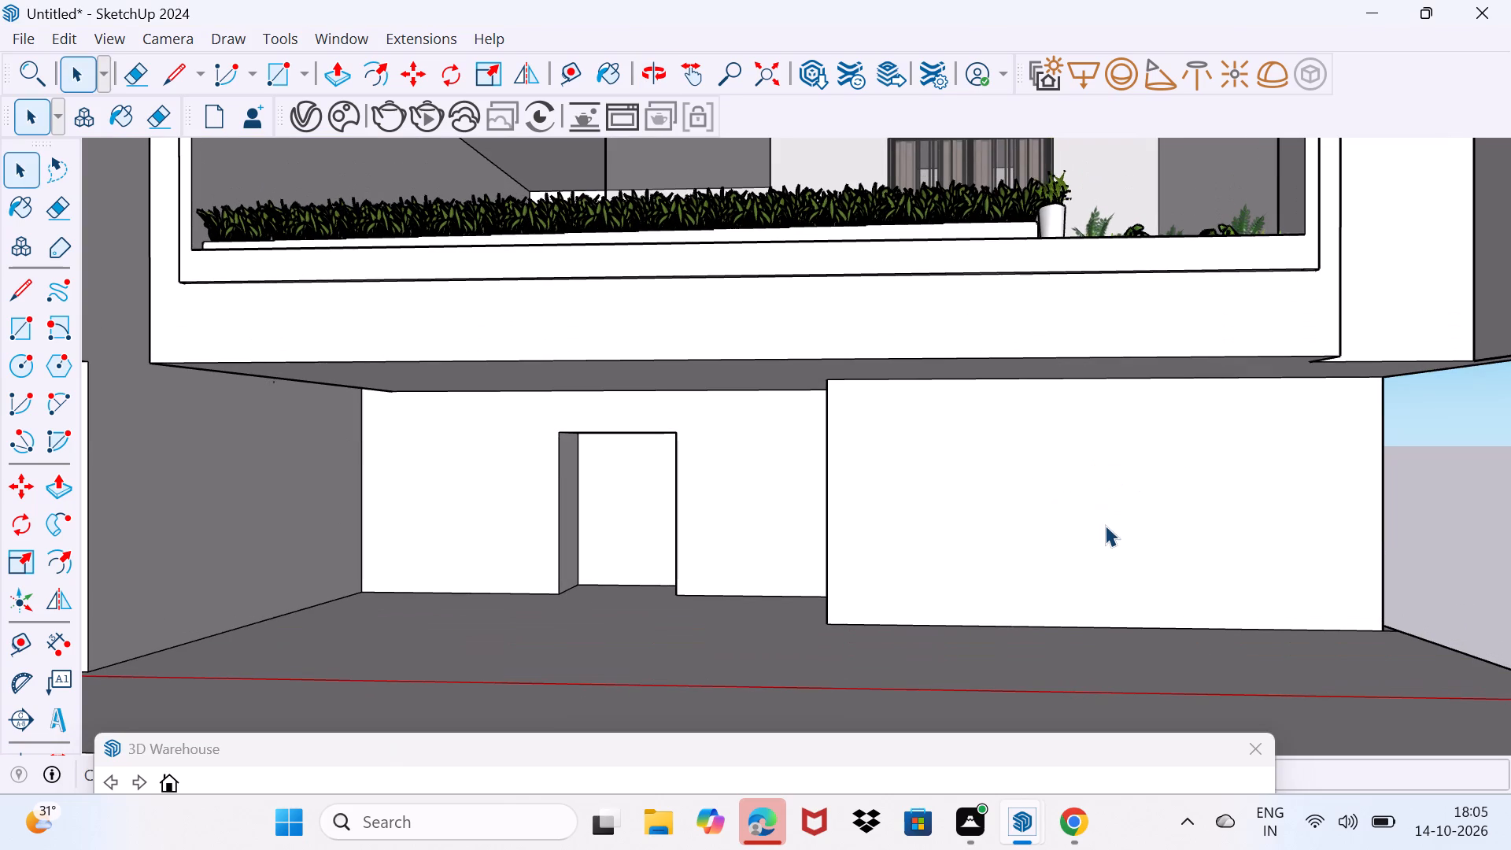
key("r")
left_click(987, 422)
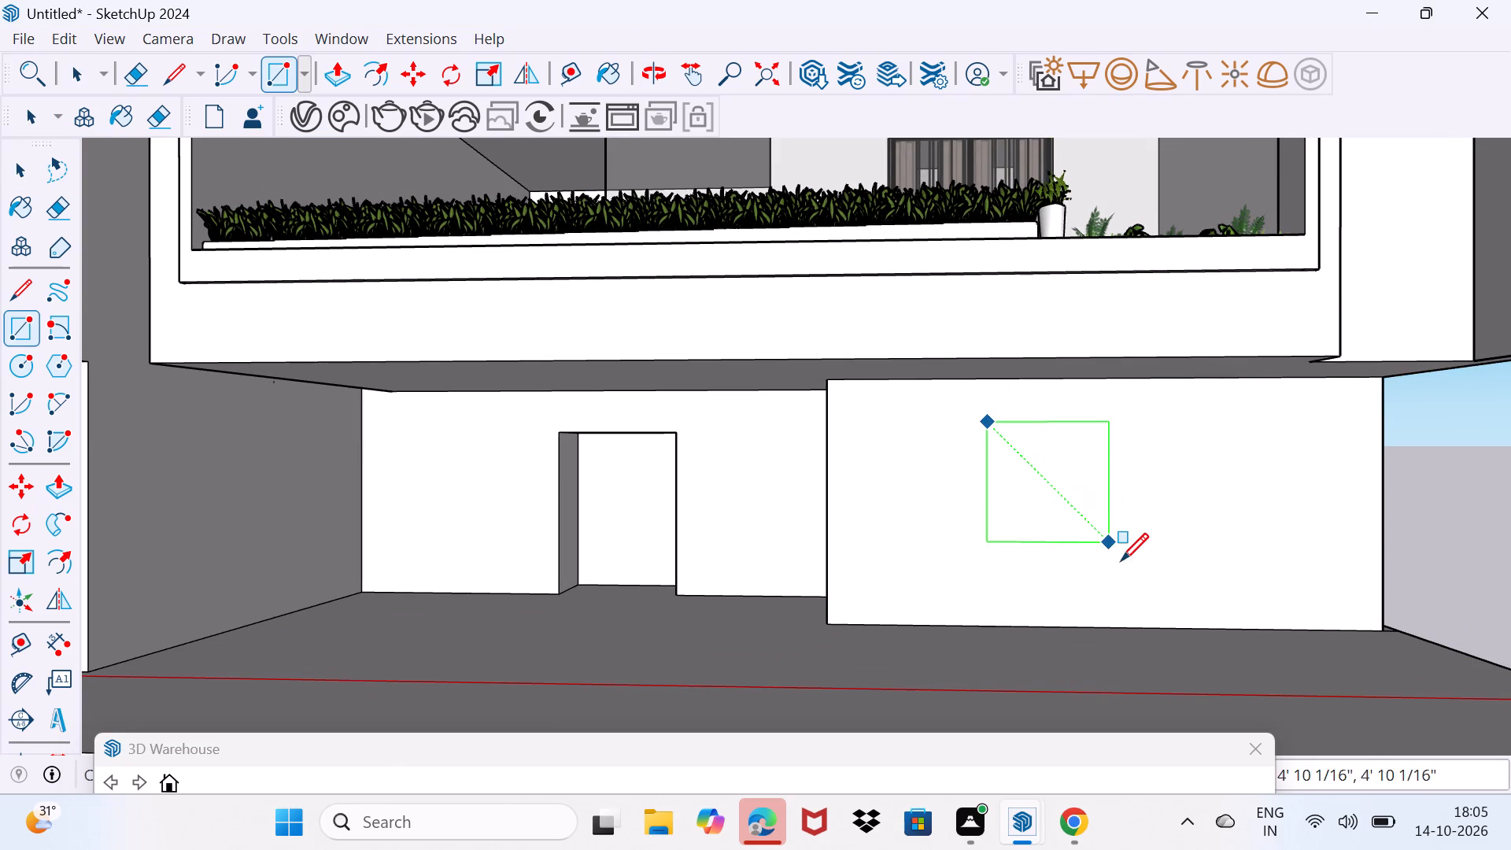
left_click(1189, 568)
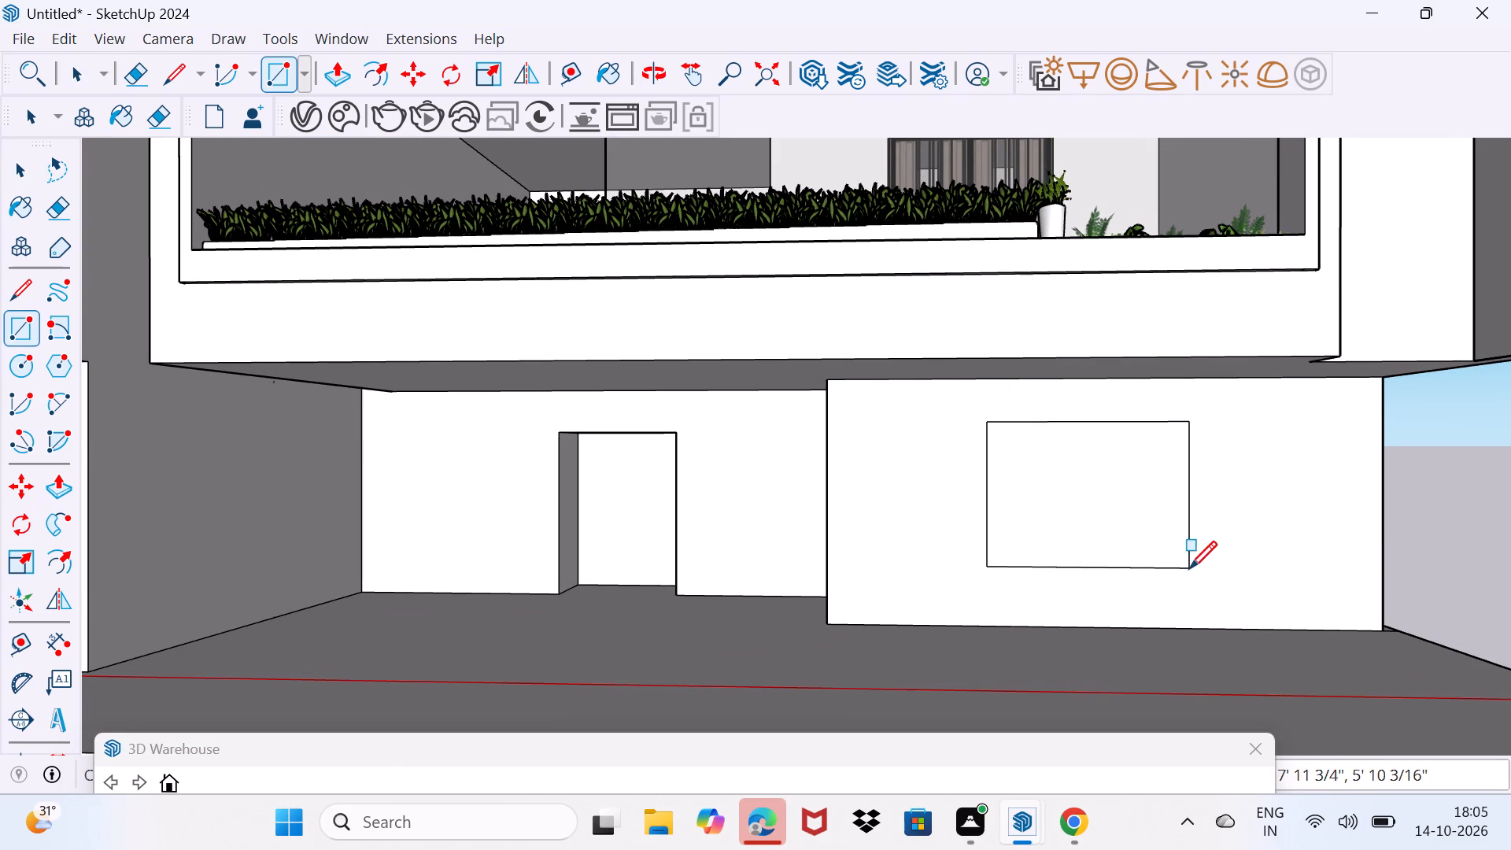
key("space")
Push/Pull the window rectangle inward to form a window recess in the projecting ground-floor wall section.
left_click(1078, 527)
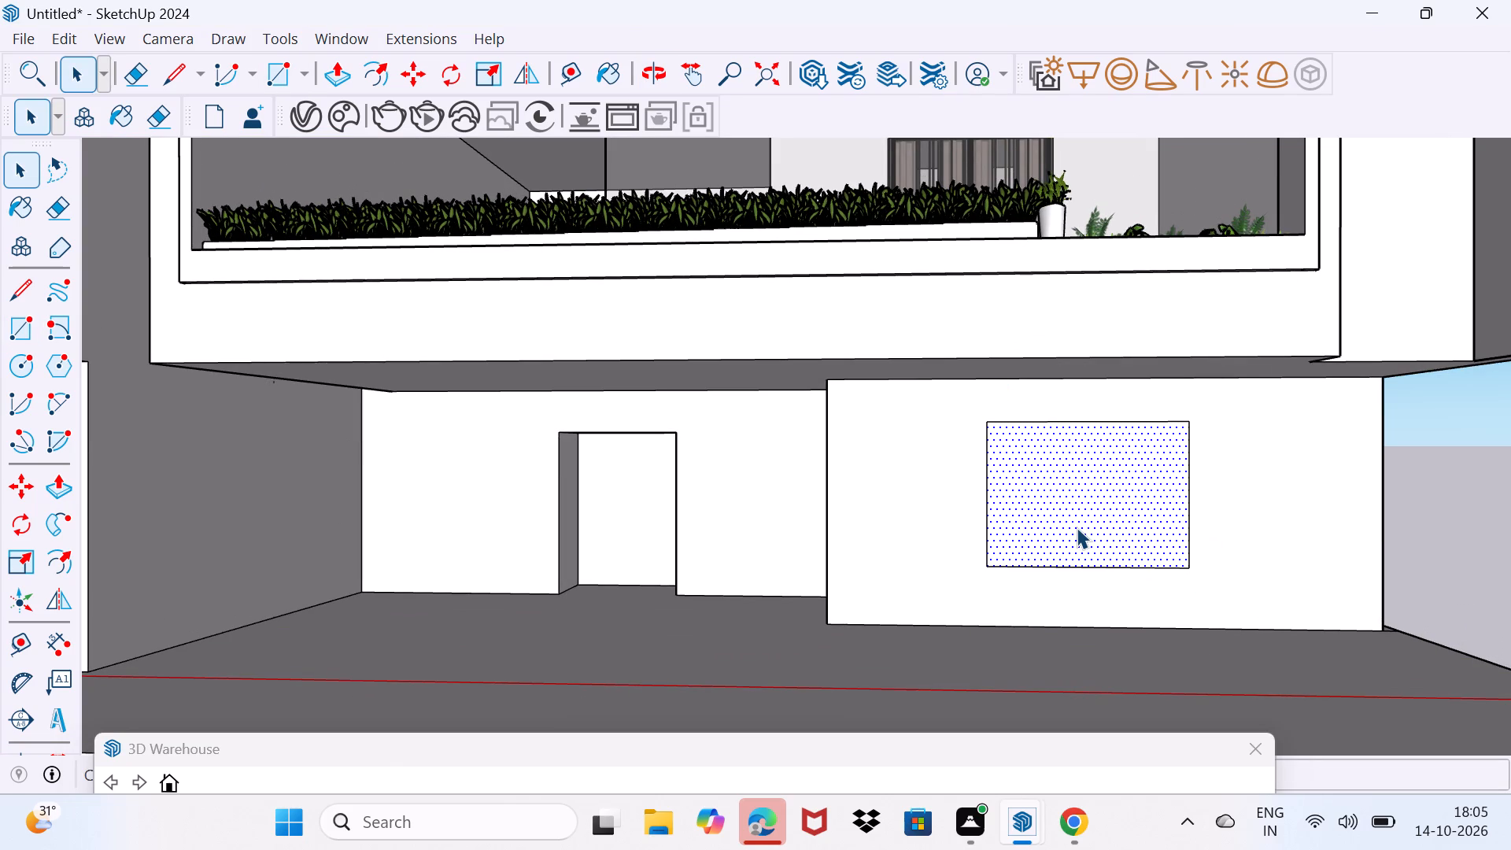
key("p")
left_click(1077, 527)
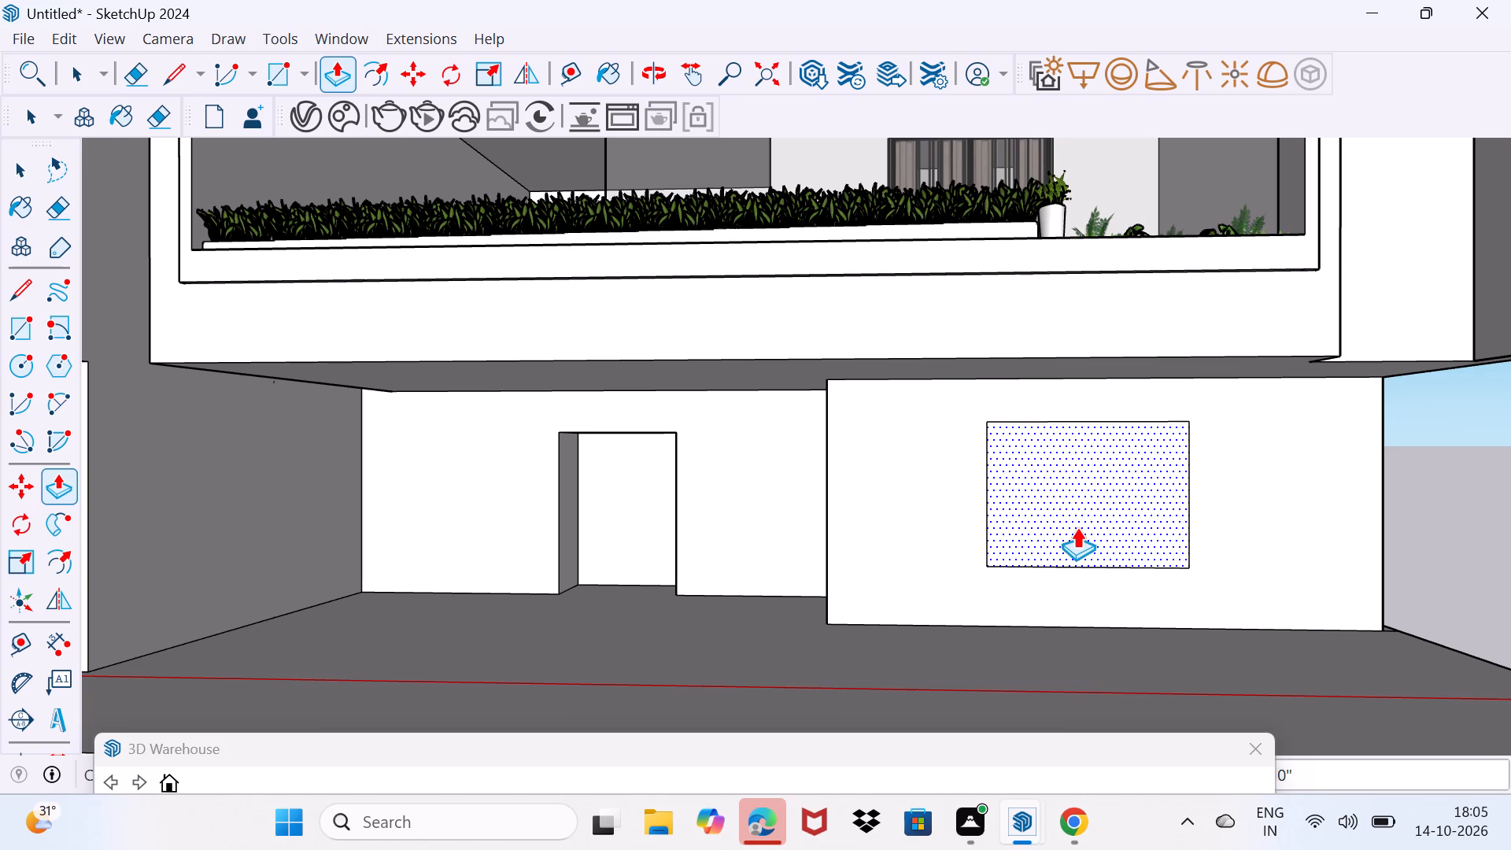
left_click(1060, 523)
key("space")
left_click_drag(1046, 574, 1044, 556)
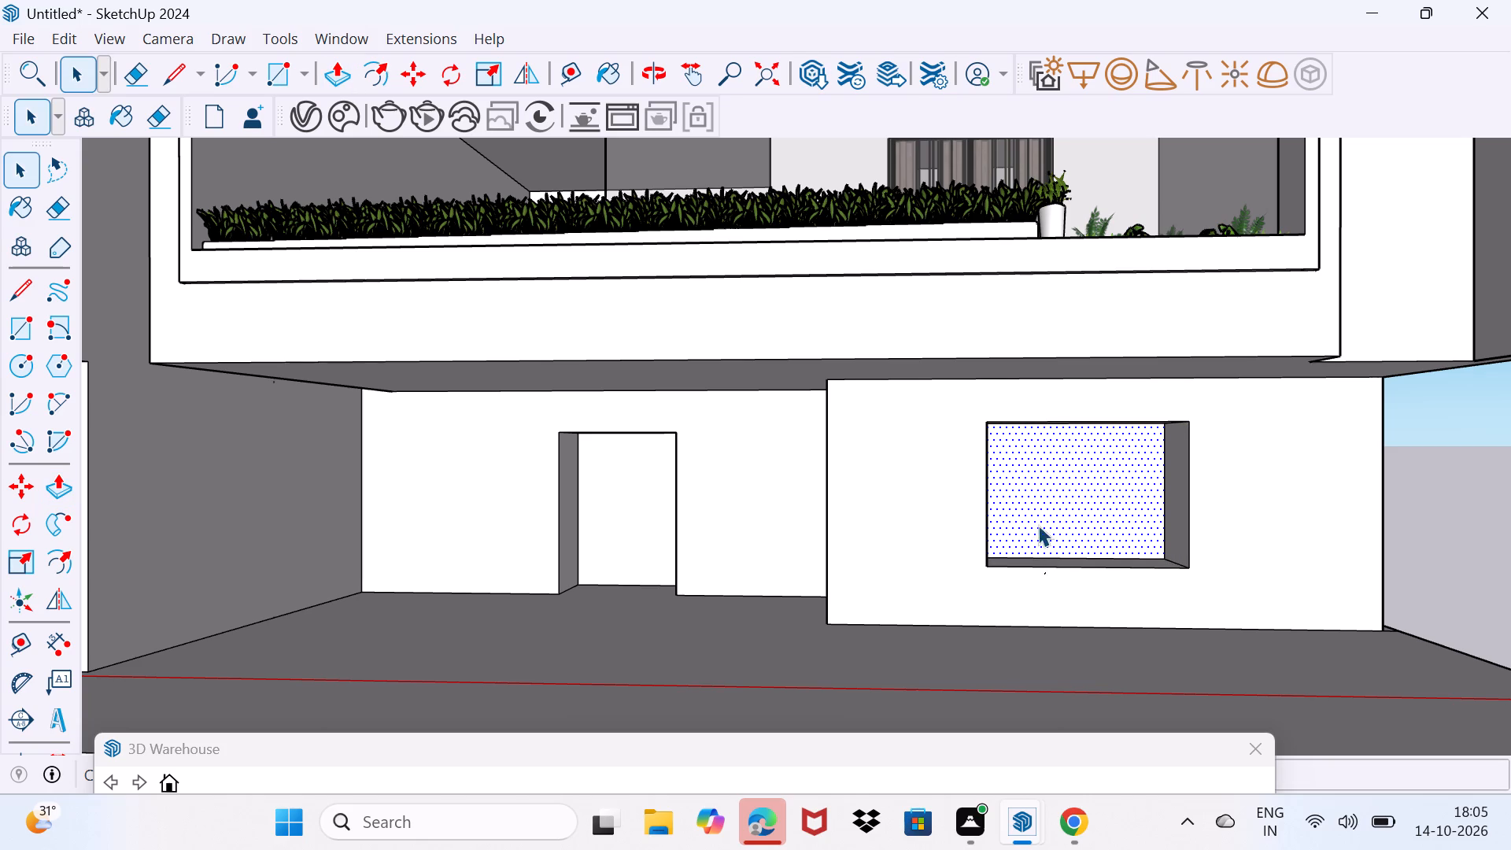
Copy the curtained window from the upper-floor recessed wall into the ground-floor window recess, aligned to the recess's lower outer corner.
middle_click_drag(1038, 523, 939, 623)
left_click_drag(939, 623, 954, 583)
middle_click(984, 609)
scroll(984, 609, "down", 7)
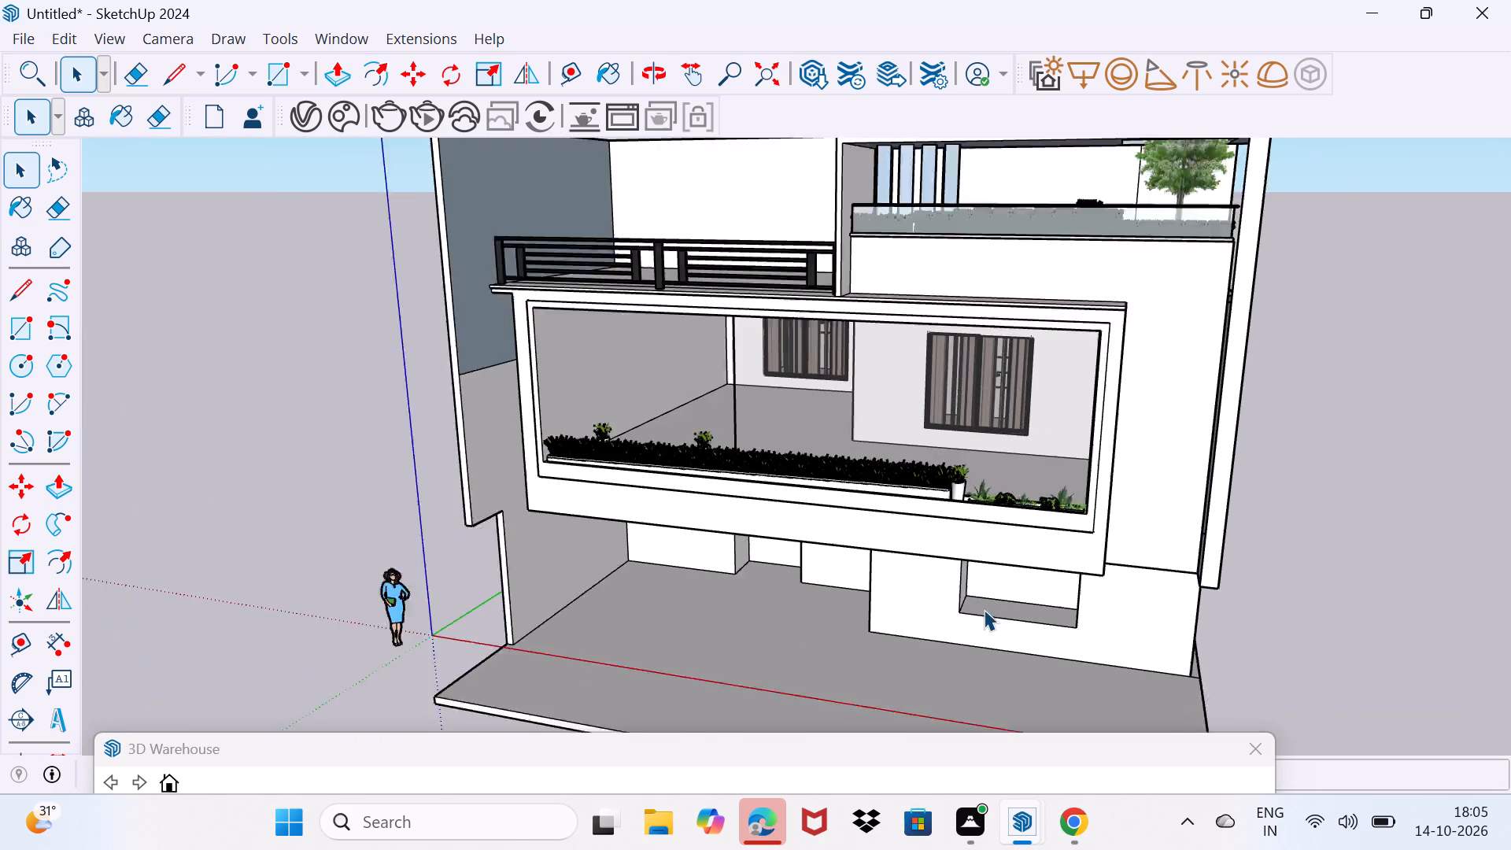
middle_click_drag(889, 606, 1123, 505)
scroll(728, 411, "up", 8)
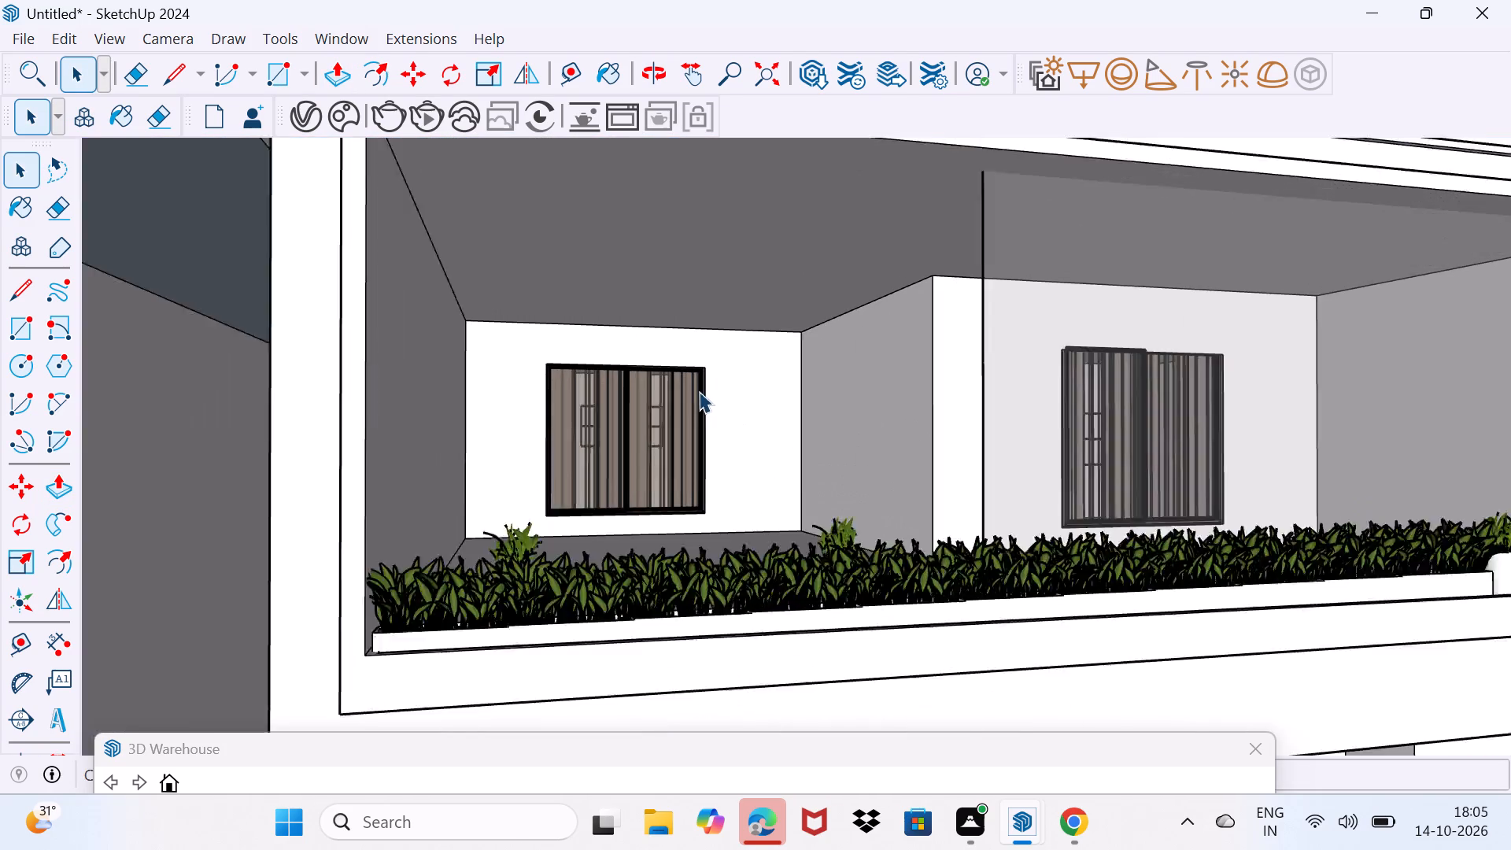
left_click(648, 468)
scroll(683, 562, "up", 3)
key("m")
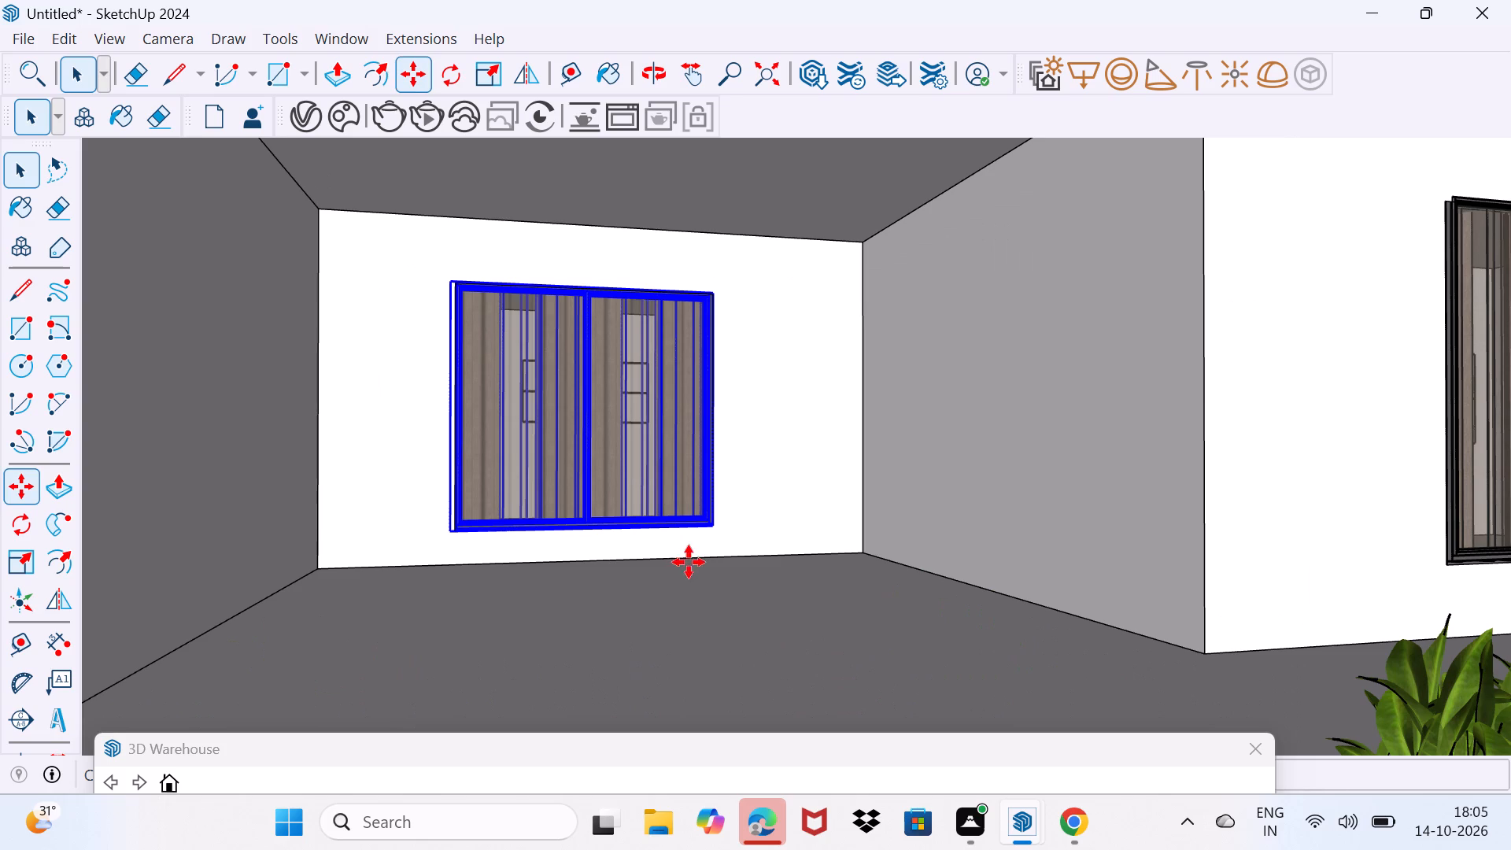
left_click(723, 539)
scroll(781, 646, "down", 2)
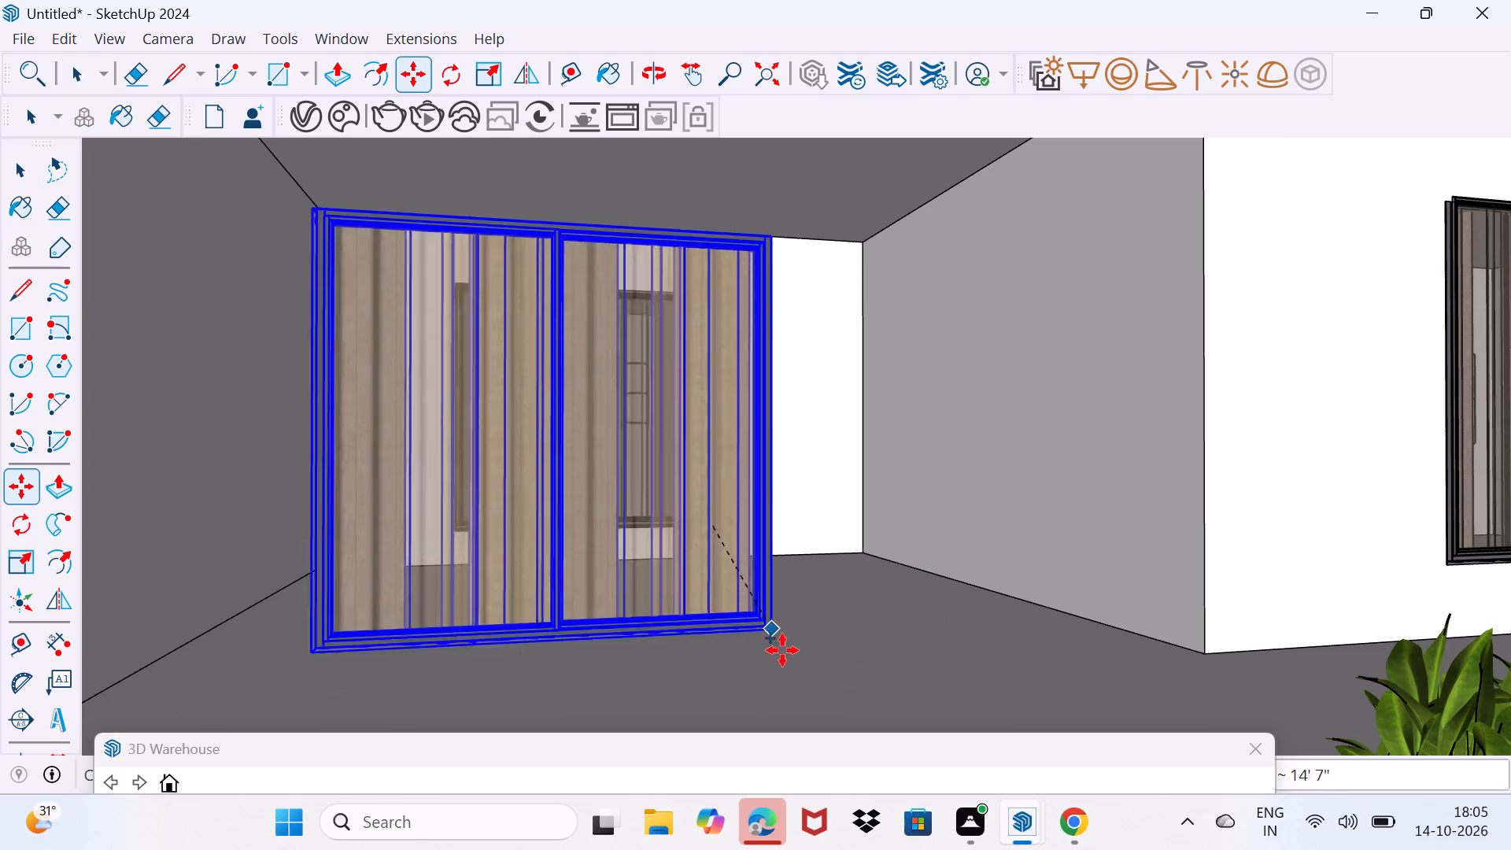
scroll(782, 650, "down", 10)
middle_click_drag(881, 695, 676, 448, "shift")
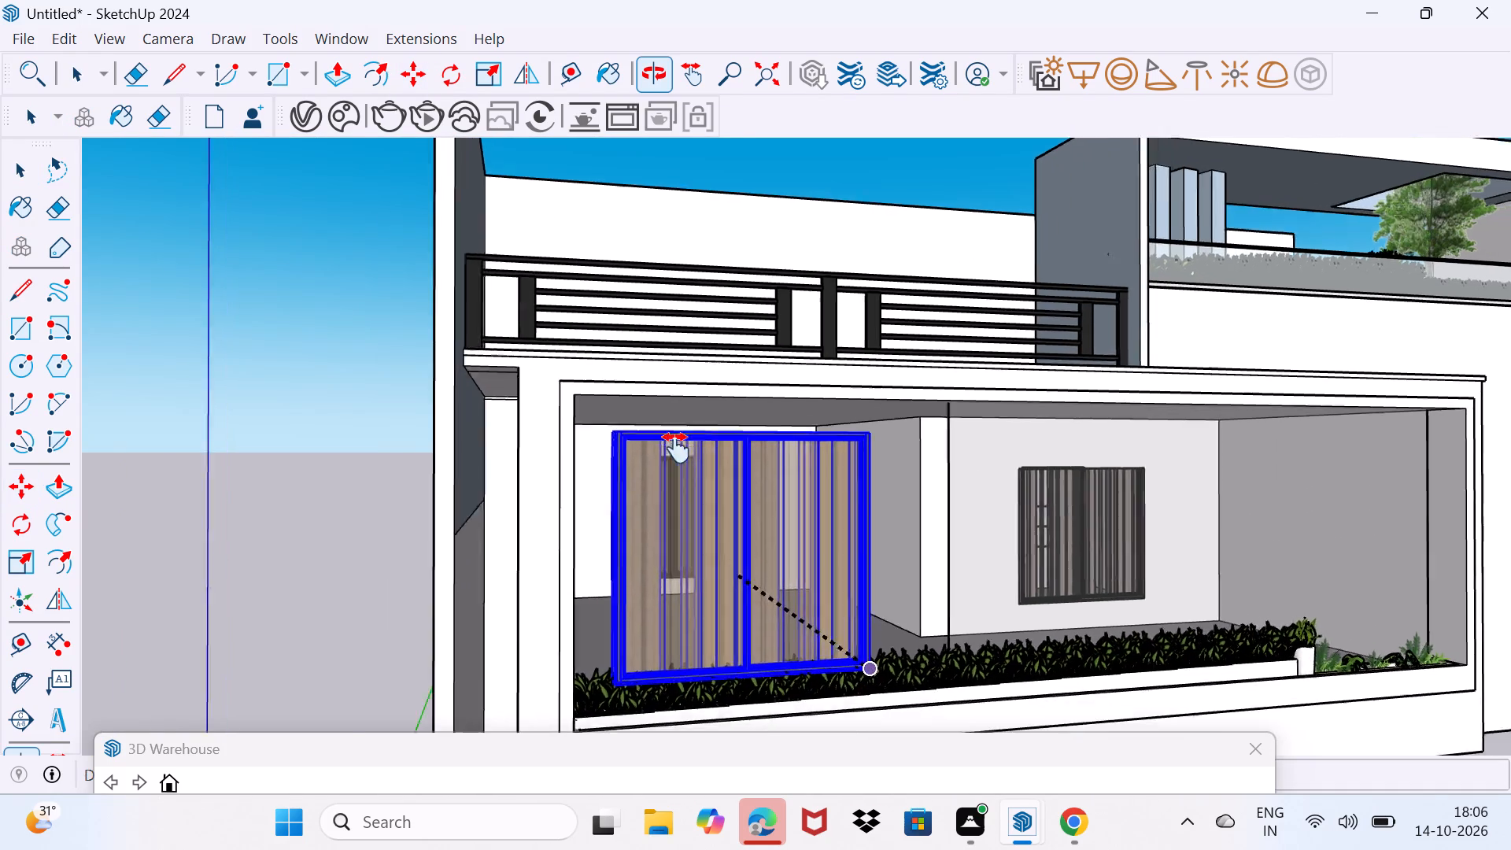
middle_click_drag(676, 448, 588, 300, "shift")
scroll(1044, 609, "up", 5)
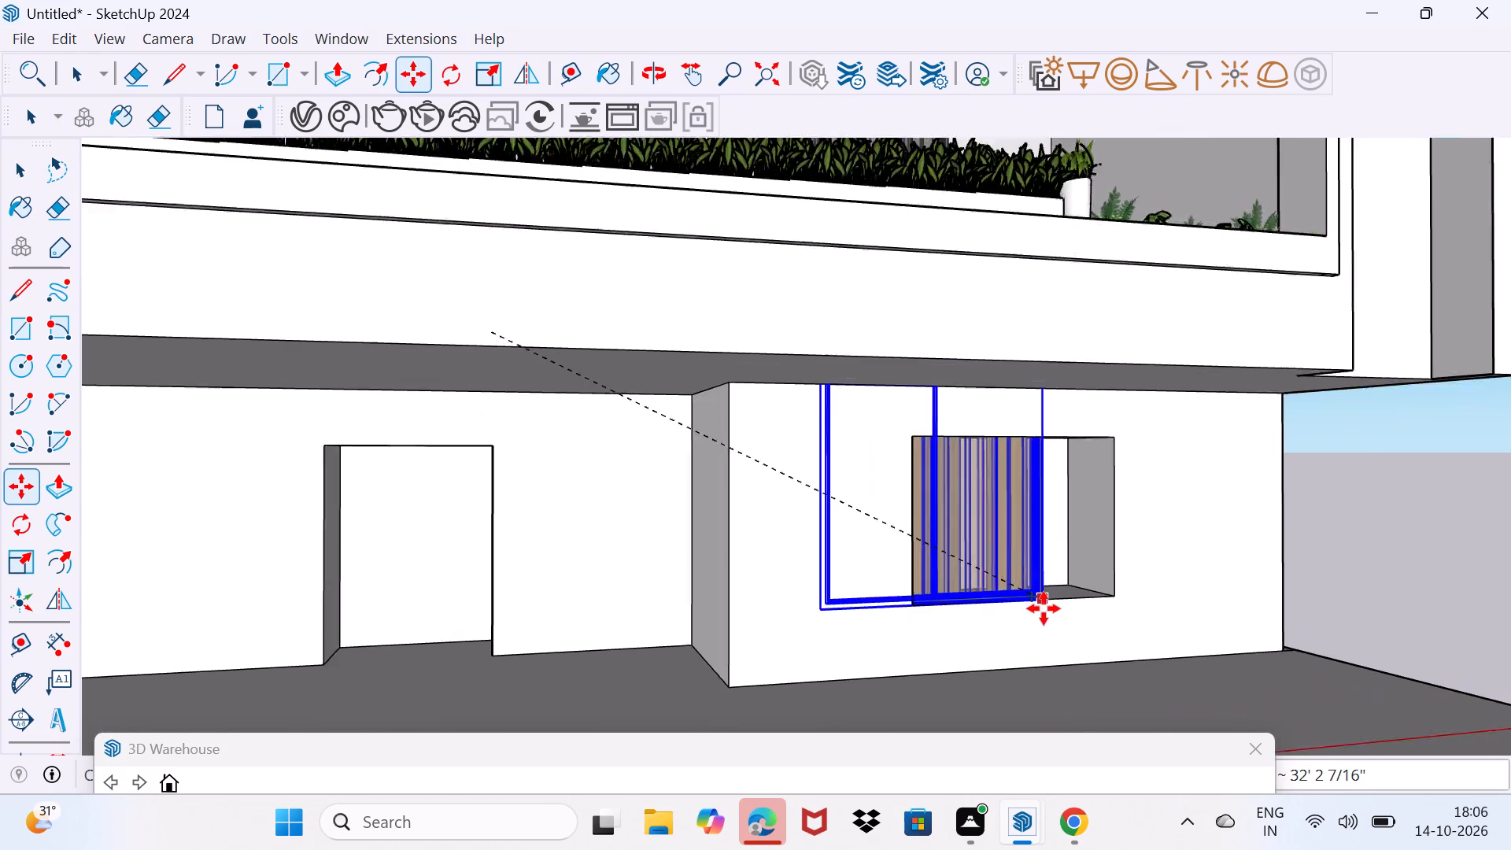
scroll(1044, 608, "up", 4)
left_click(1157, 590)
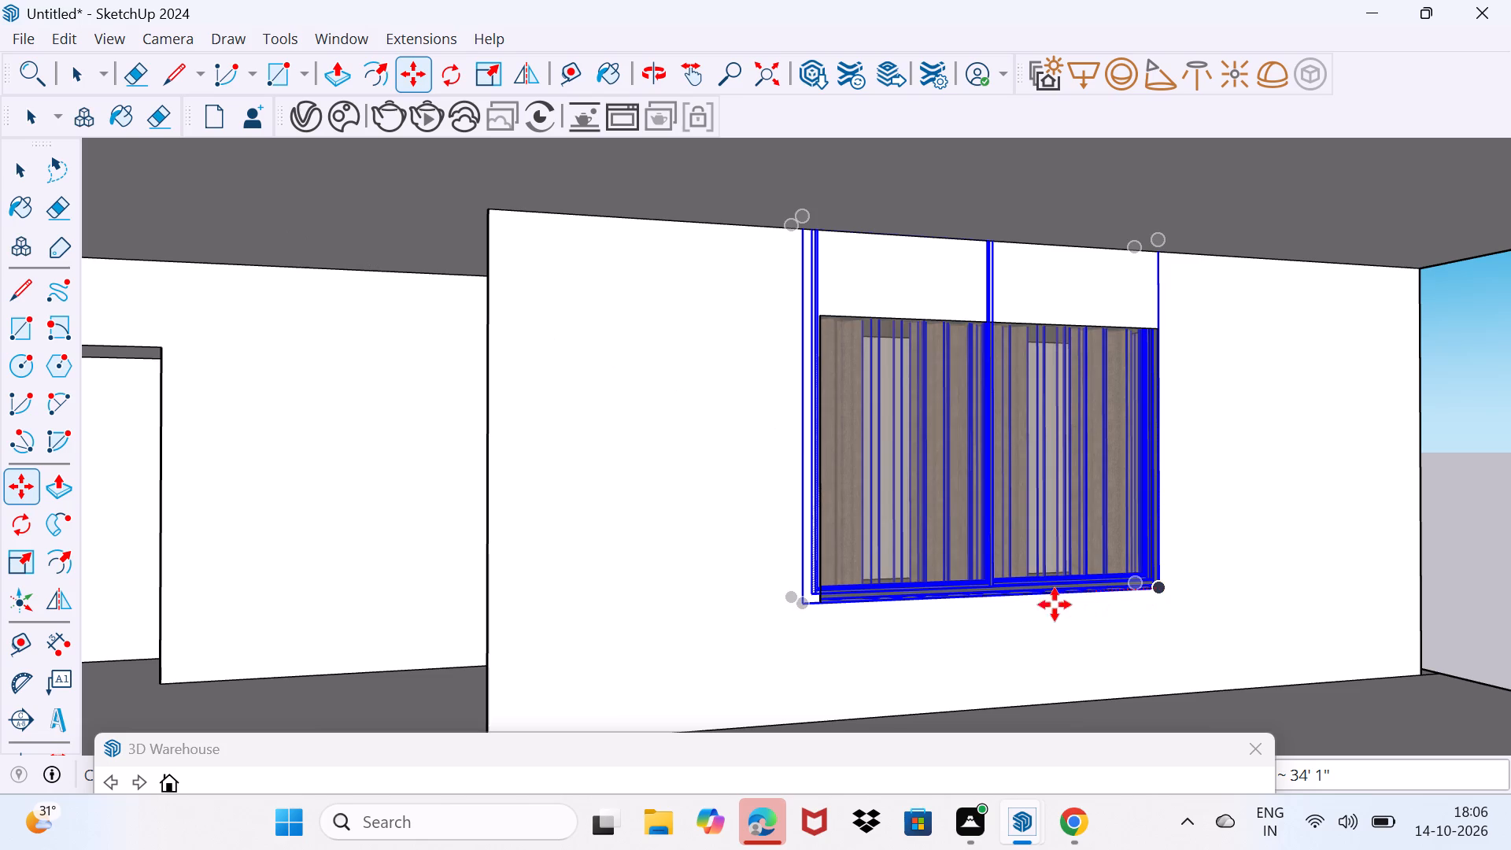
Scale the copied window to about 0.75 of its height and slightly narrower to fit the ground-floor recess.
key("s")
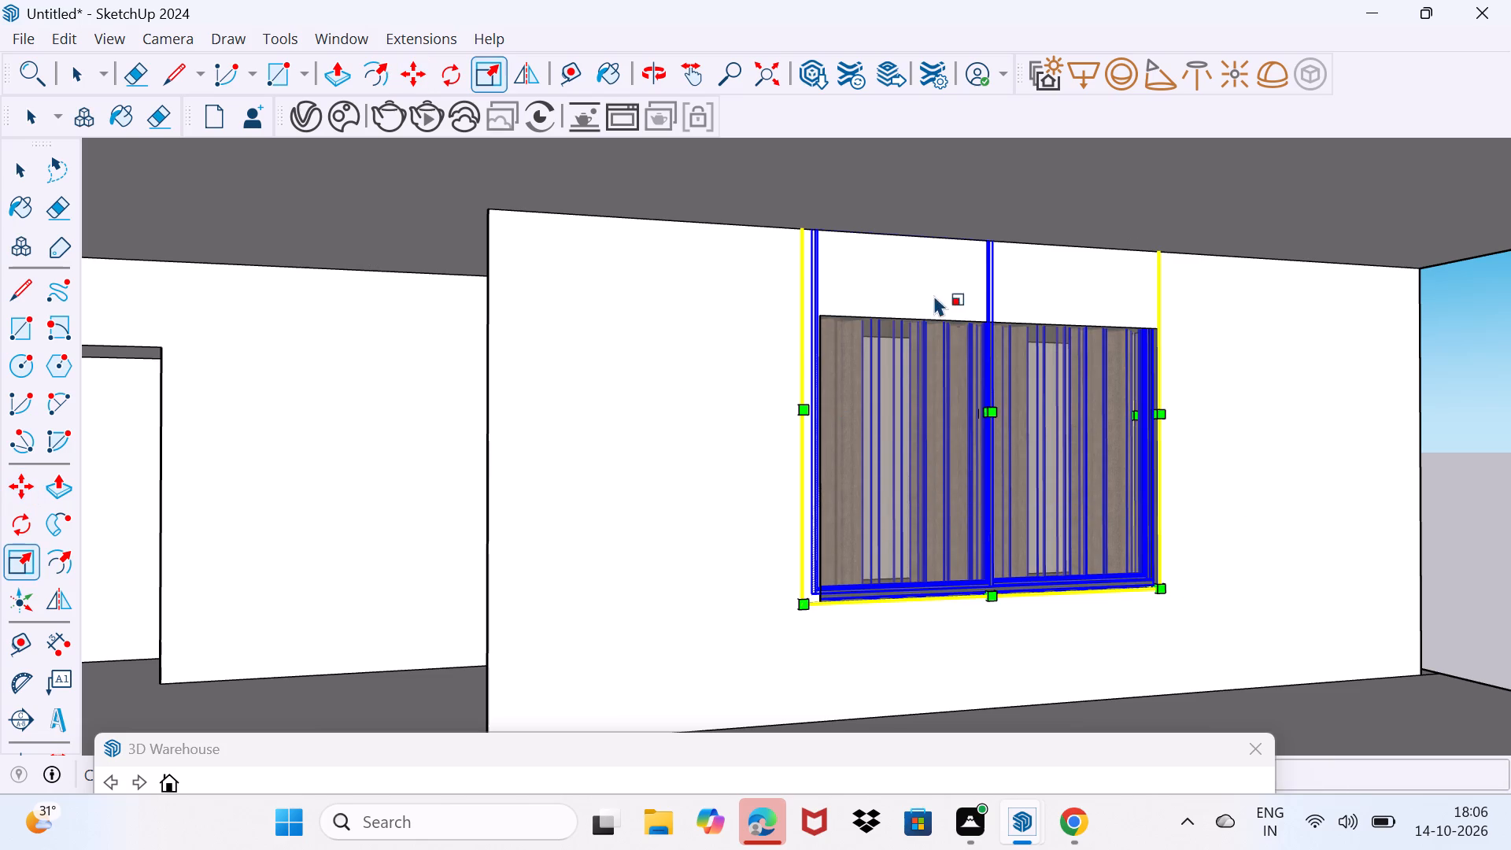
left_click_drag(991, 226, 990, 306)
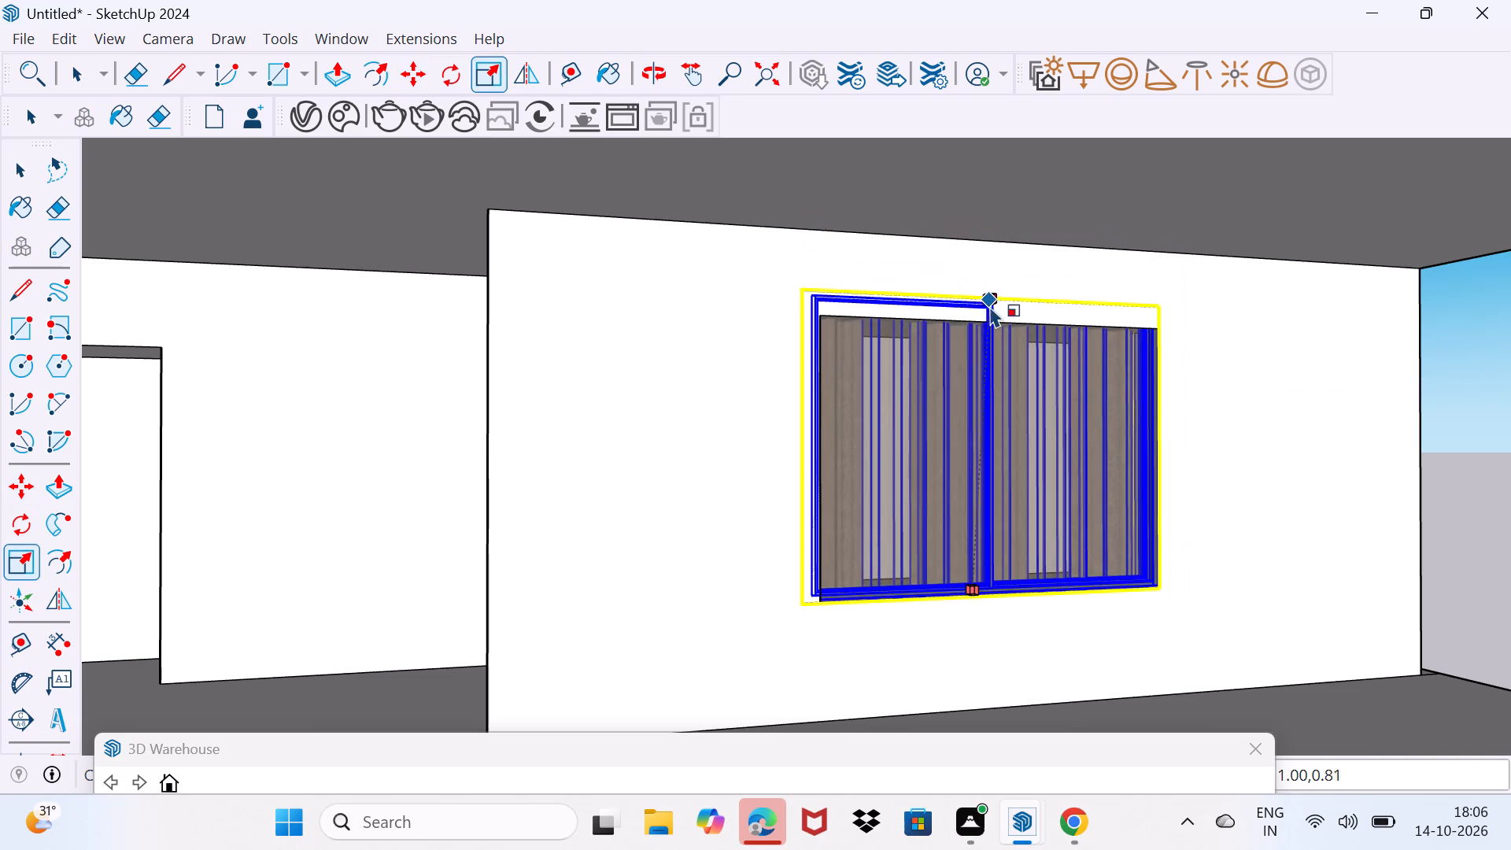
left_click_drag(990, 306, 988, 321)
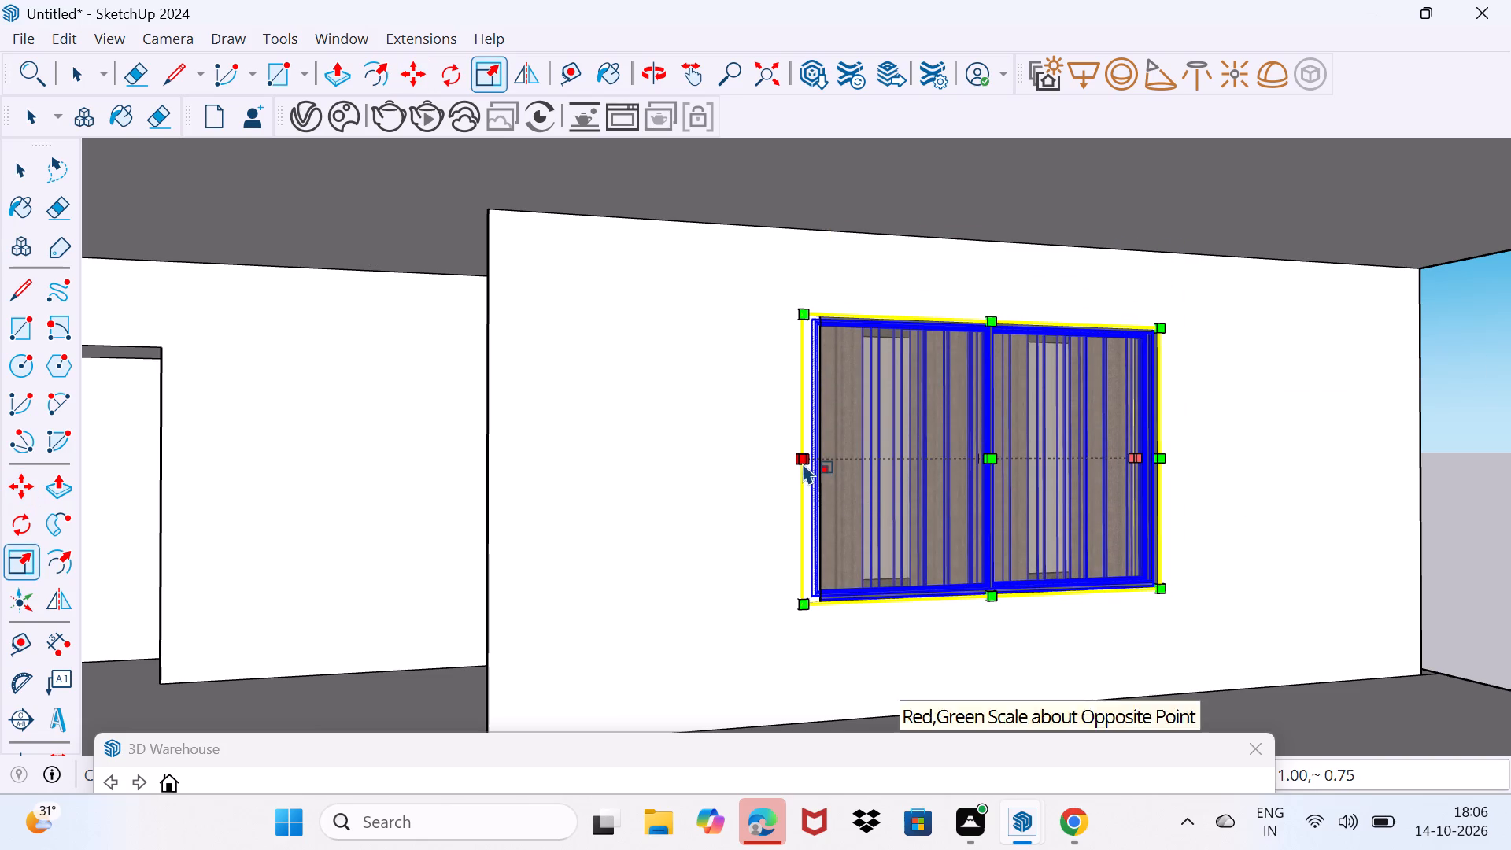
left_click_drag(803, 463, 811, 463)
key("space")
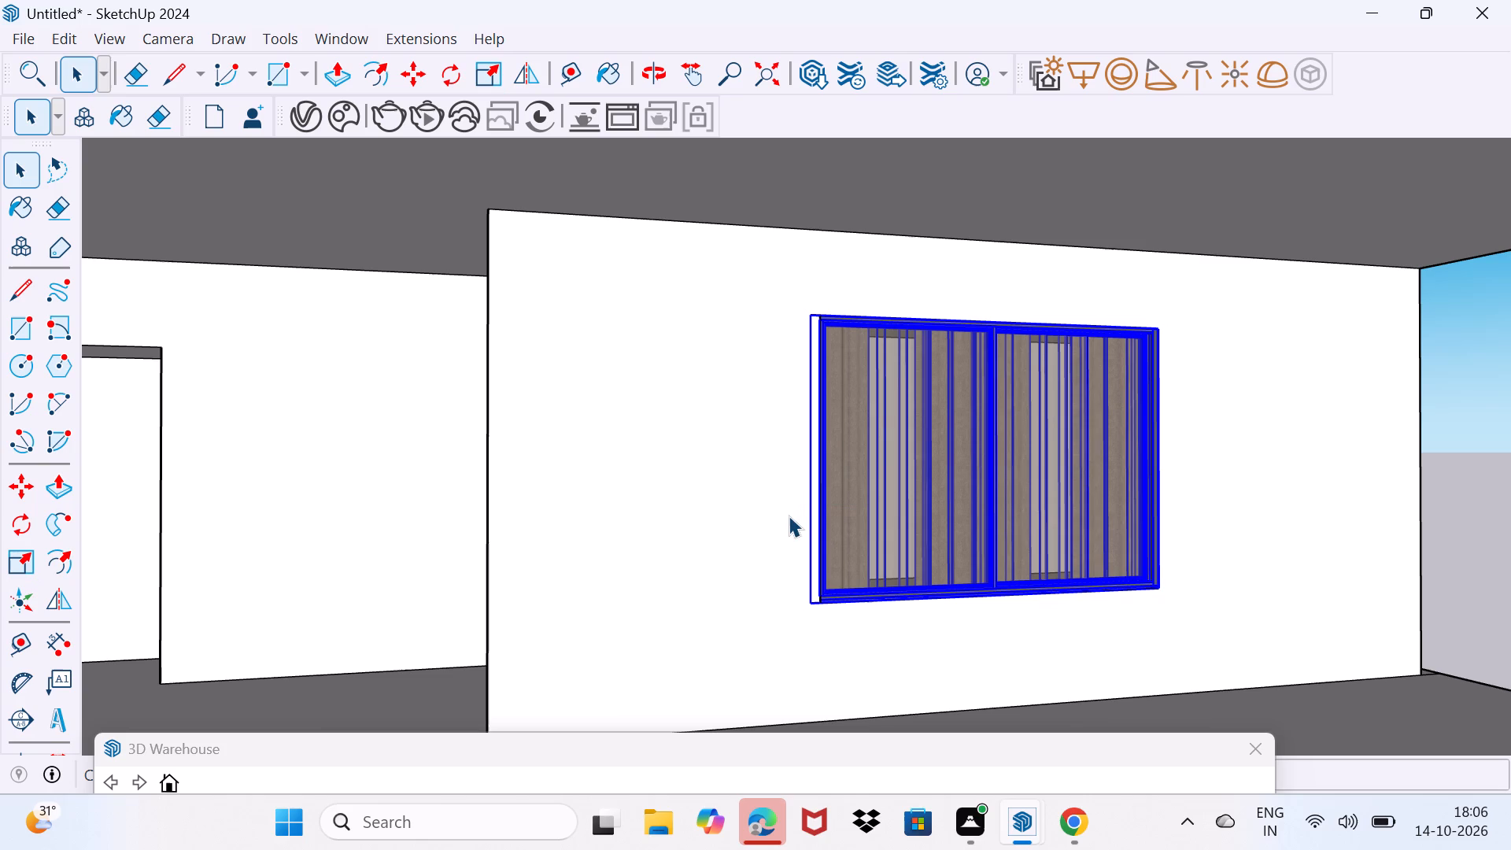
left_click_drag(785, 520, 785, 491)
scroll(766, 549, "down", 11)
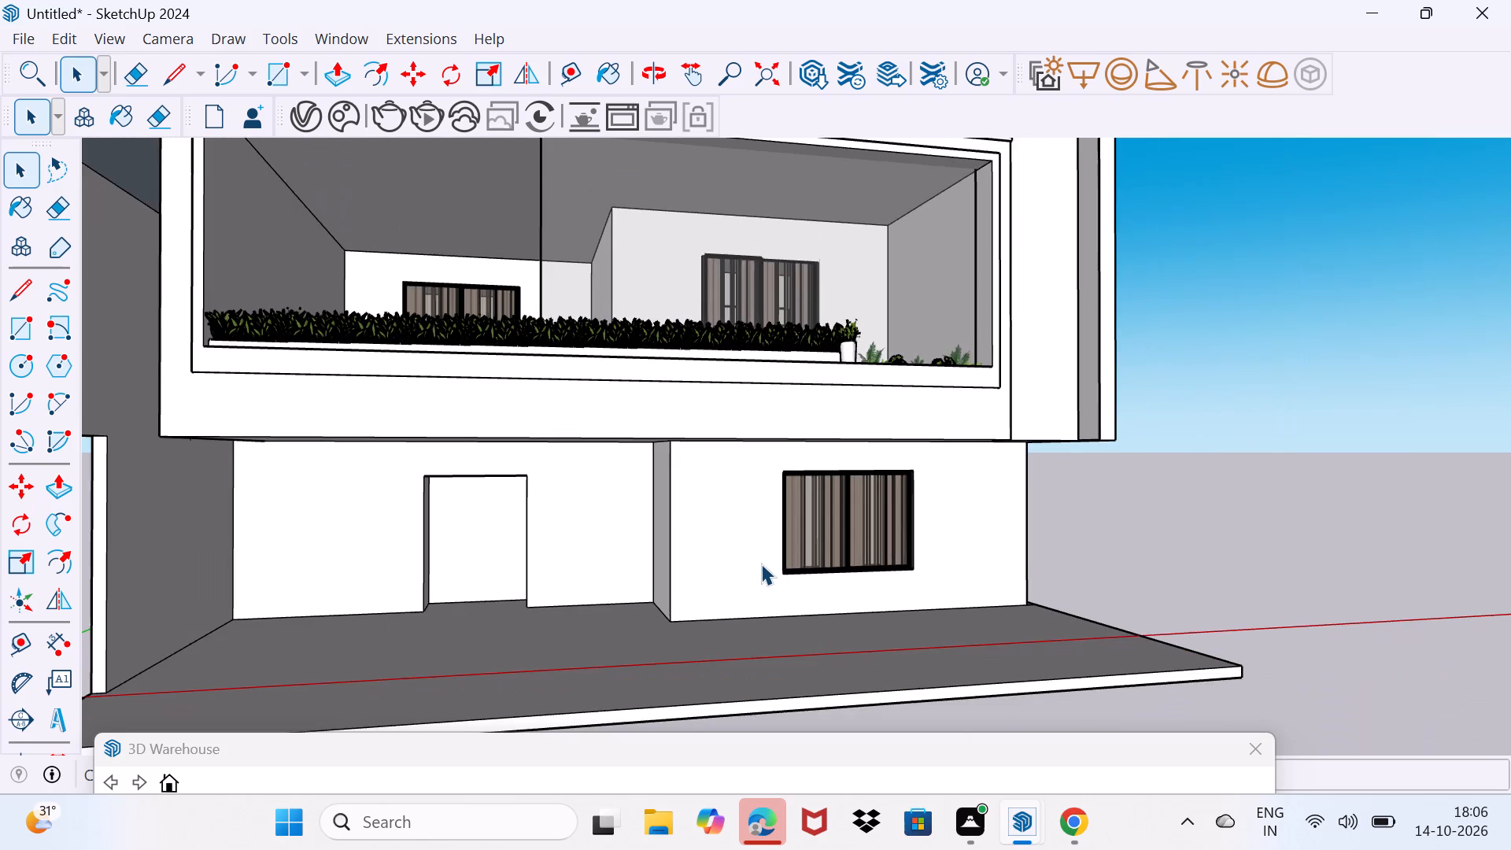
Open the 3D Warehouse model library.
middle_click_drag(762, 564, 787, 560)
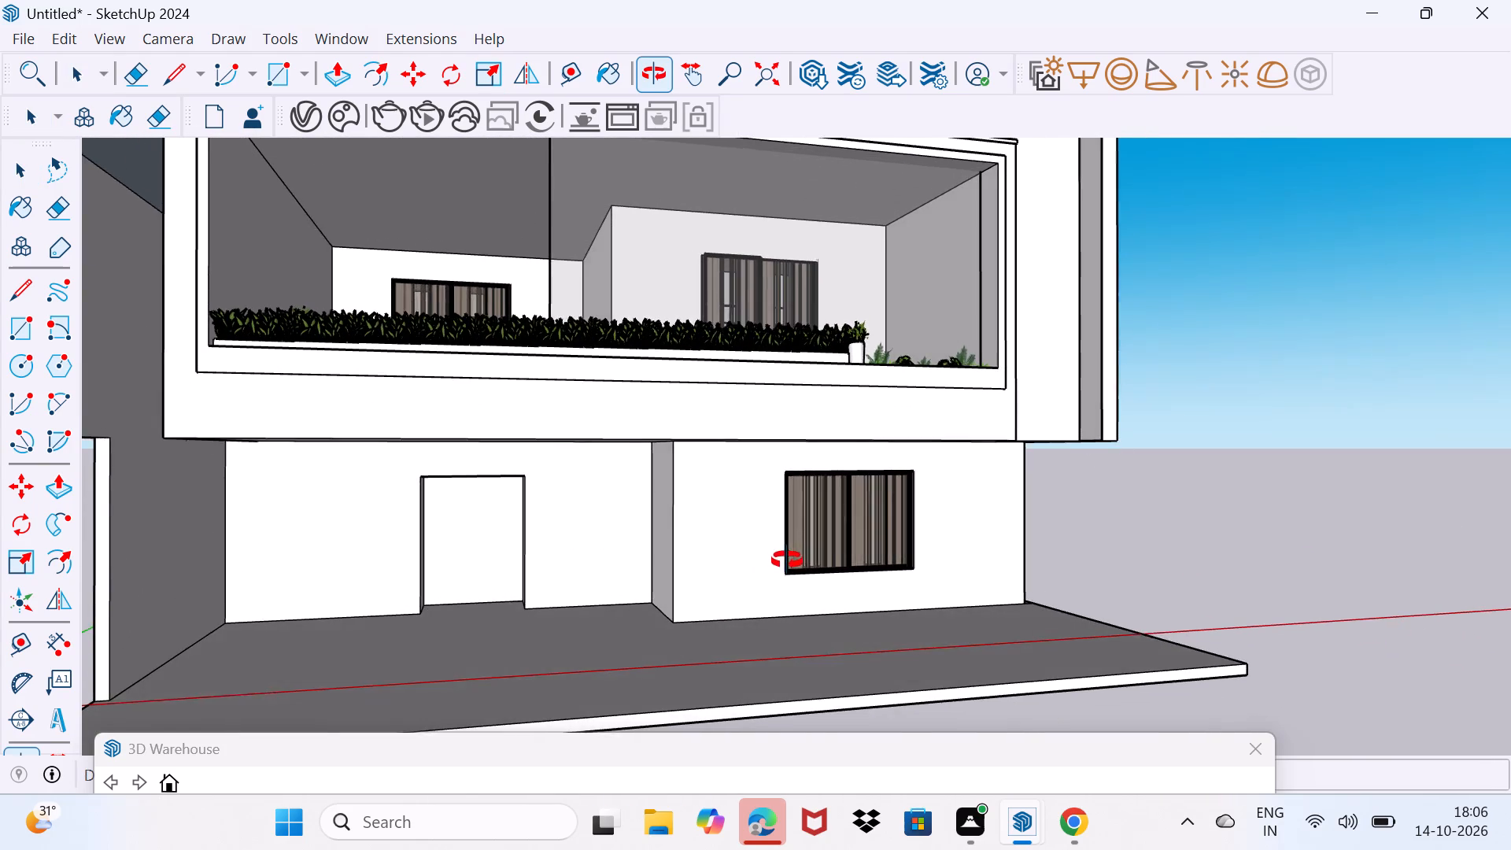
middle_click_drag(787, 560, 788, 560)
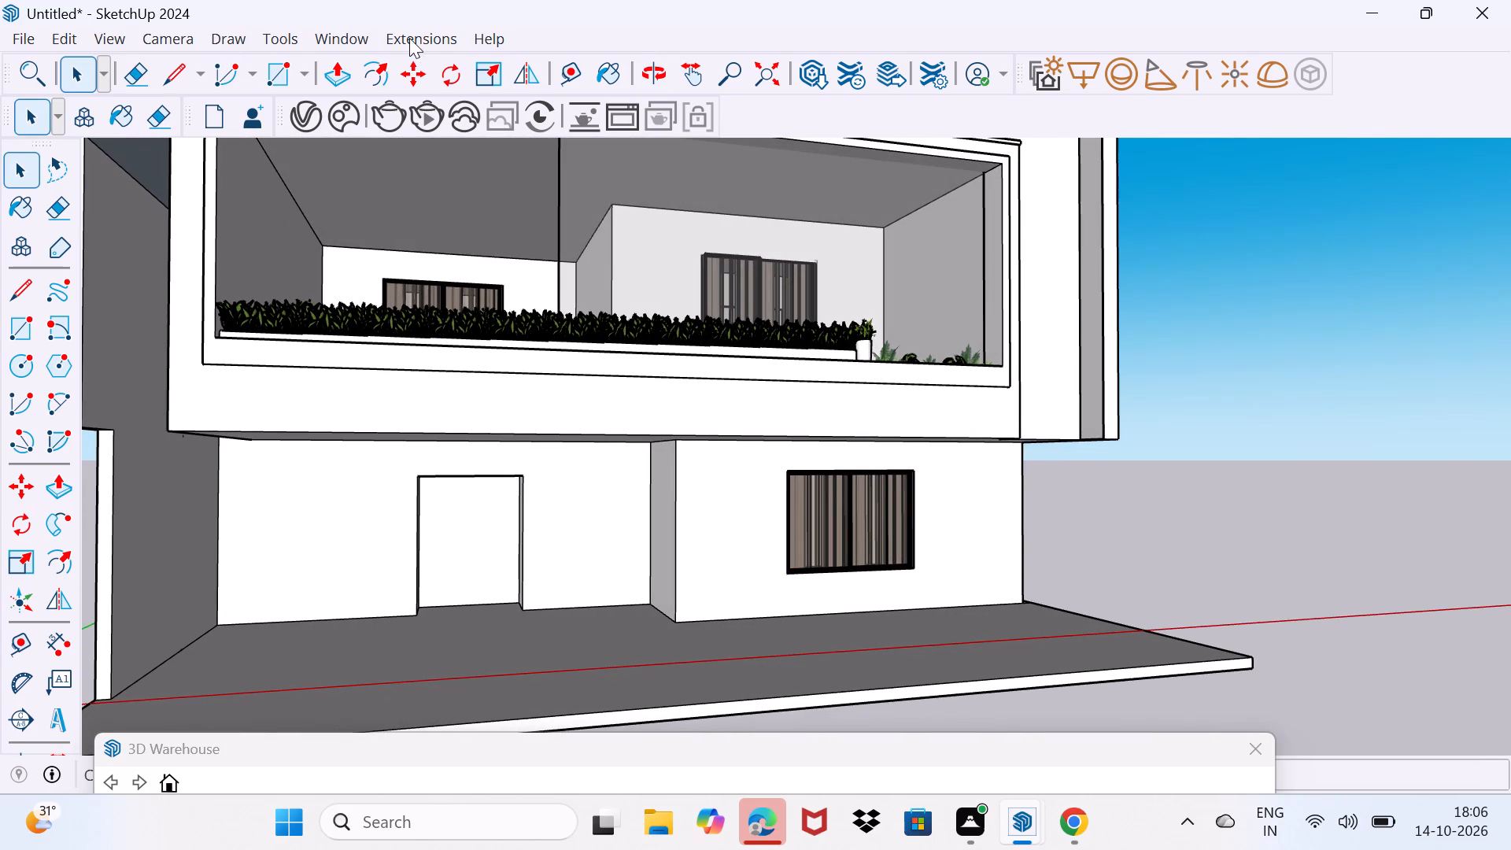
left_click(357, 41)
left_click(418, 227)
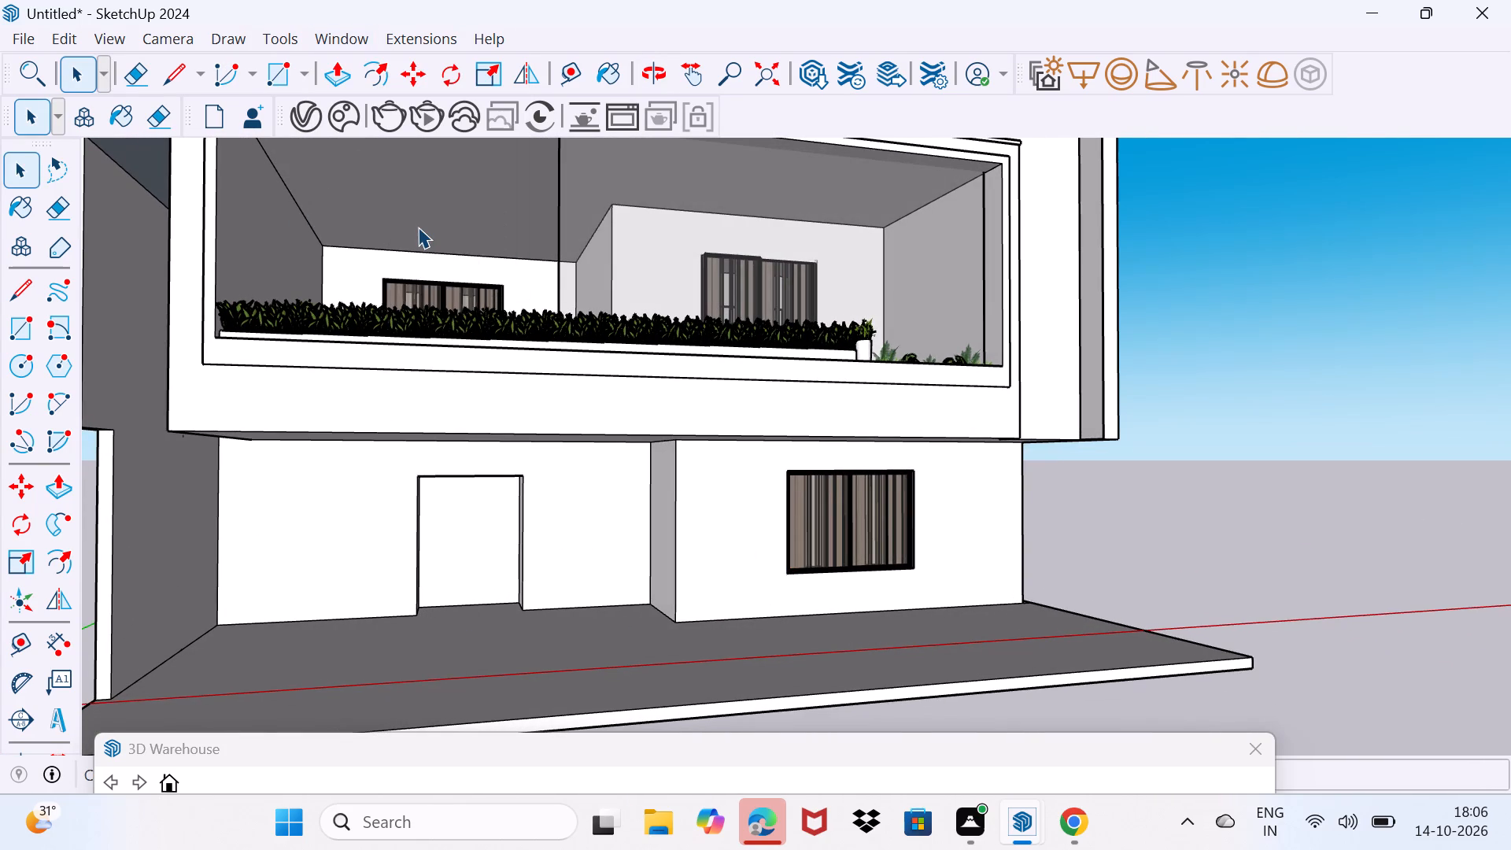
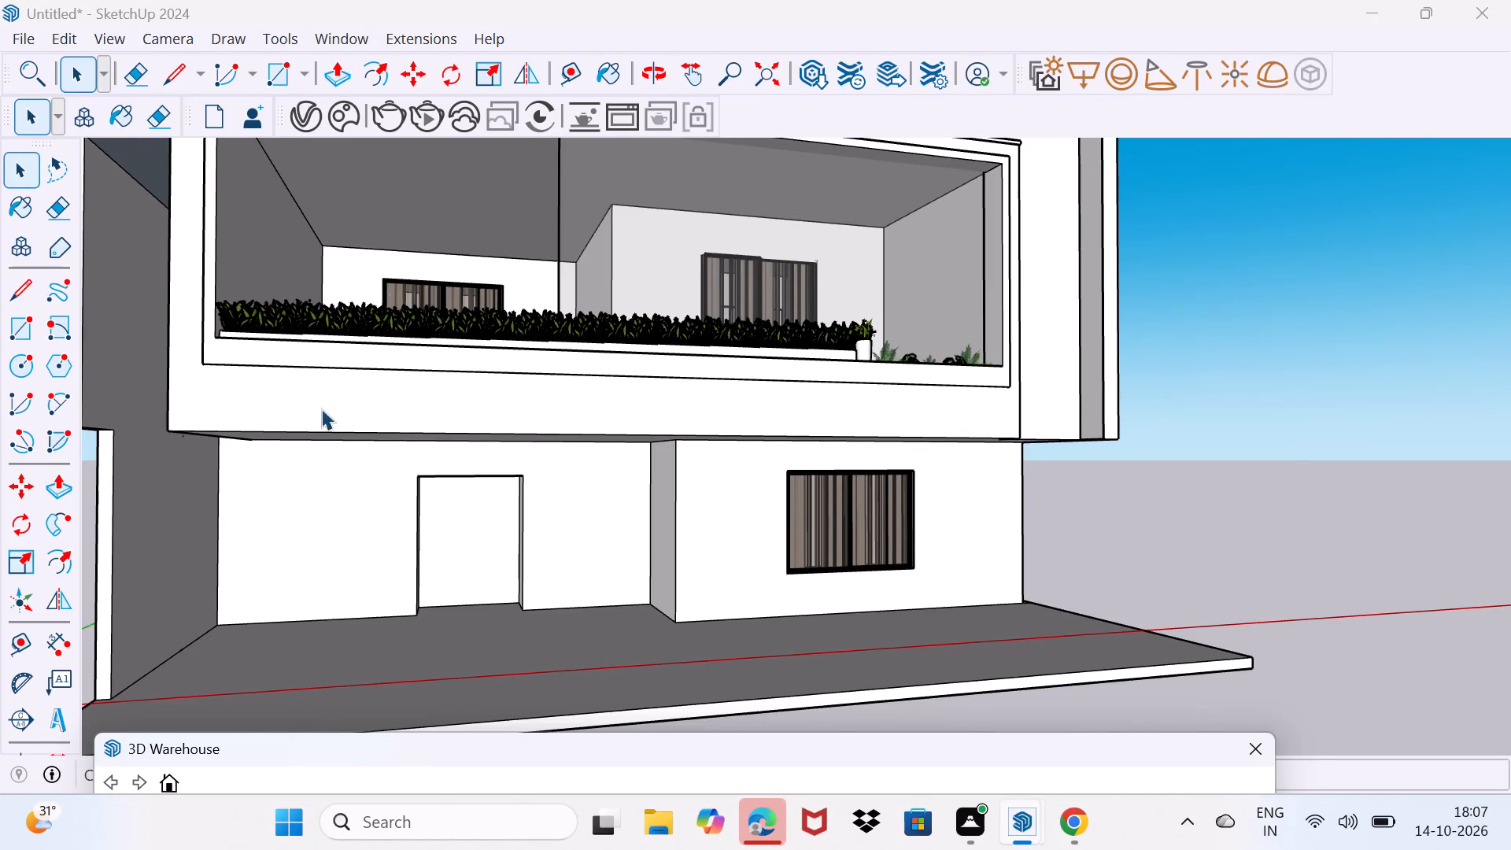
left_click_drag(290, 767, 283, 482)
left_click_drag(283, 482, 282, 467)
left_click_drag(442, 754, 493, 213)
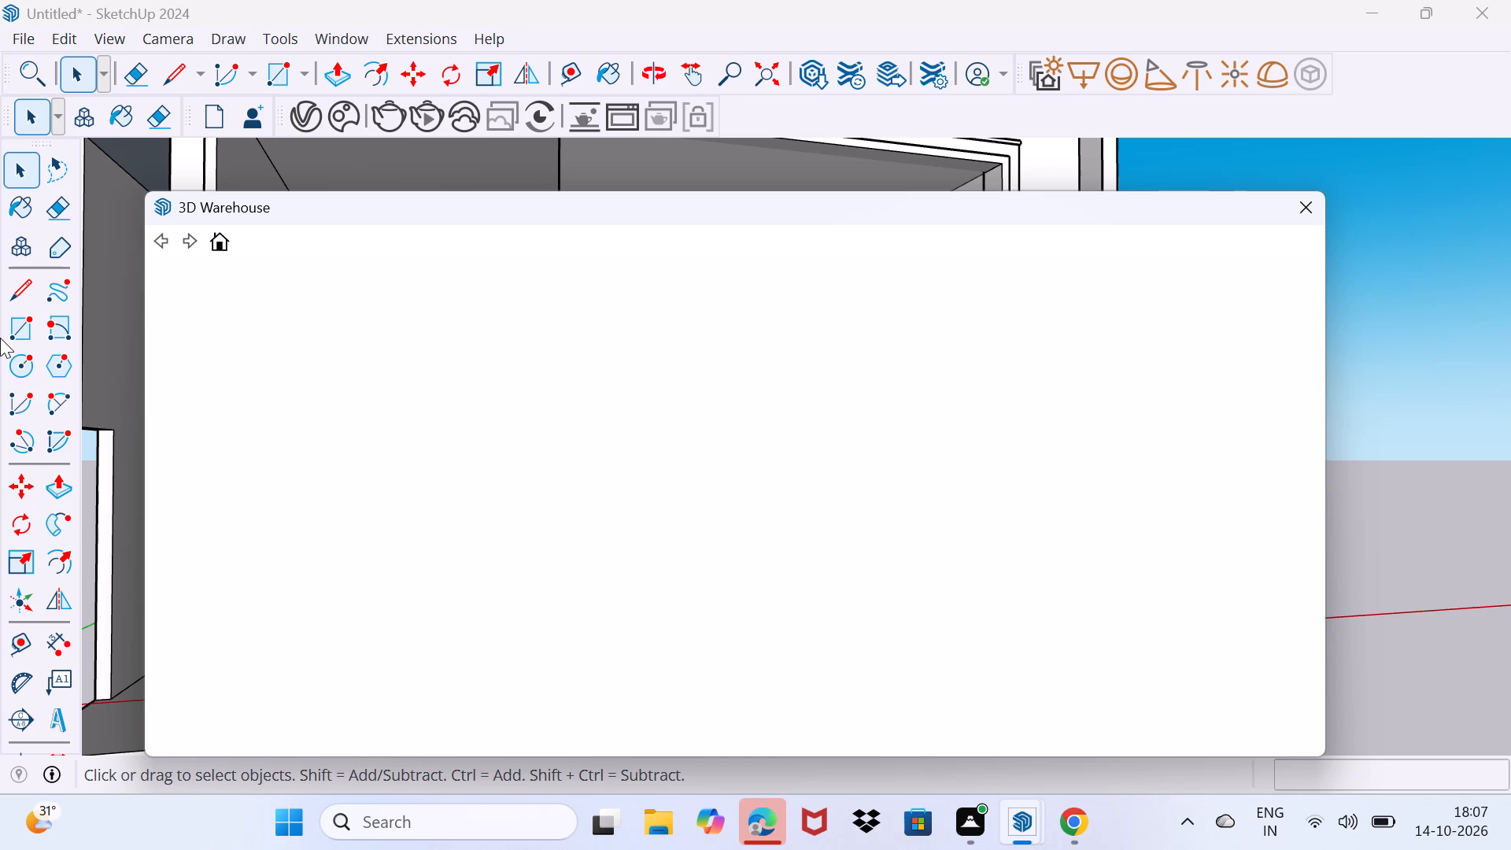
Import the wooden door model 3+80 from the Downloads folder.
left_click(32, 32)
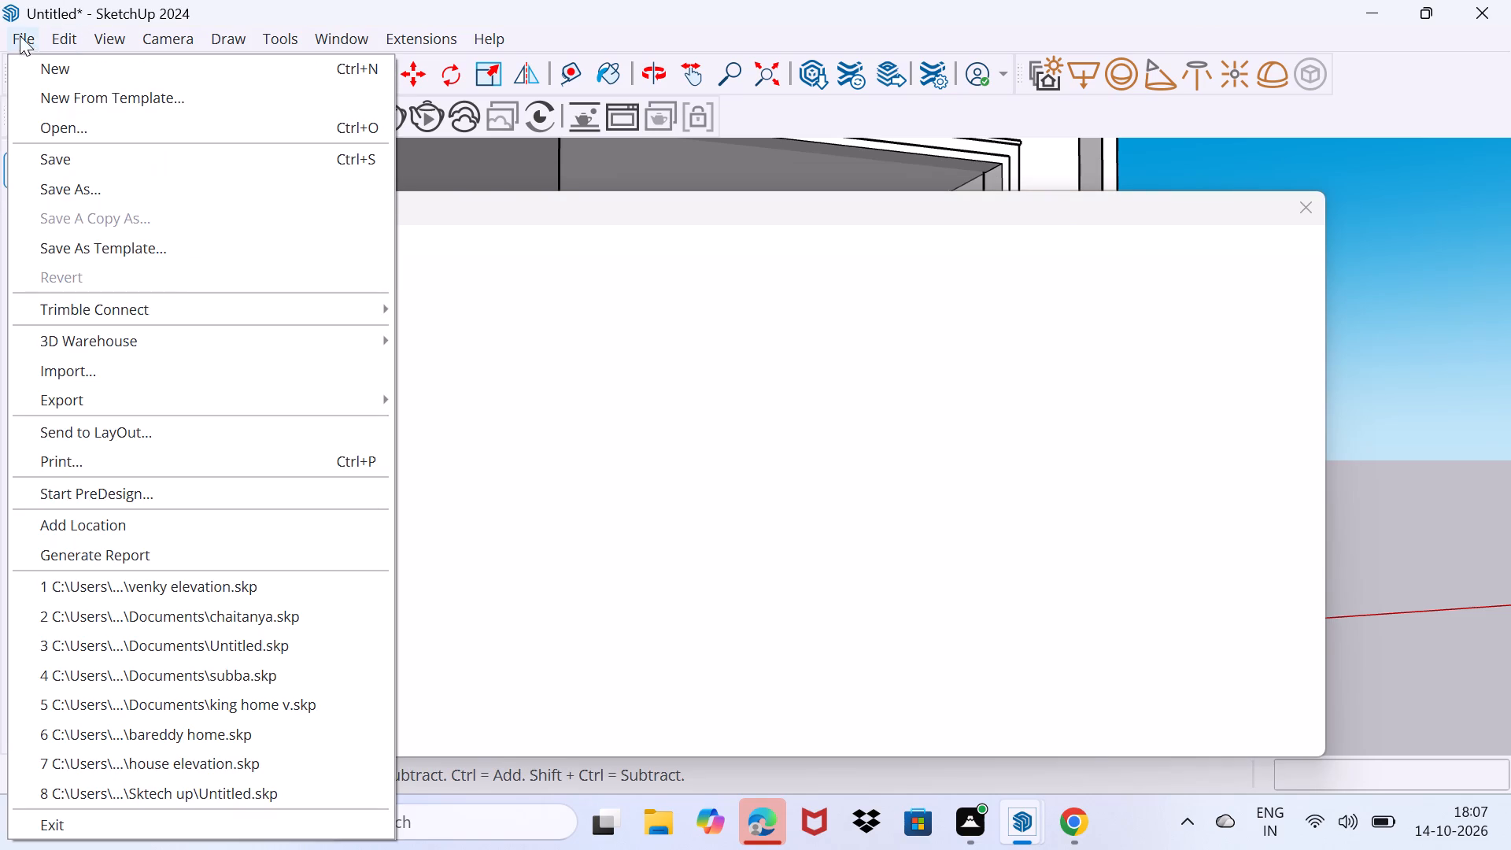
left_click(69, 378)
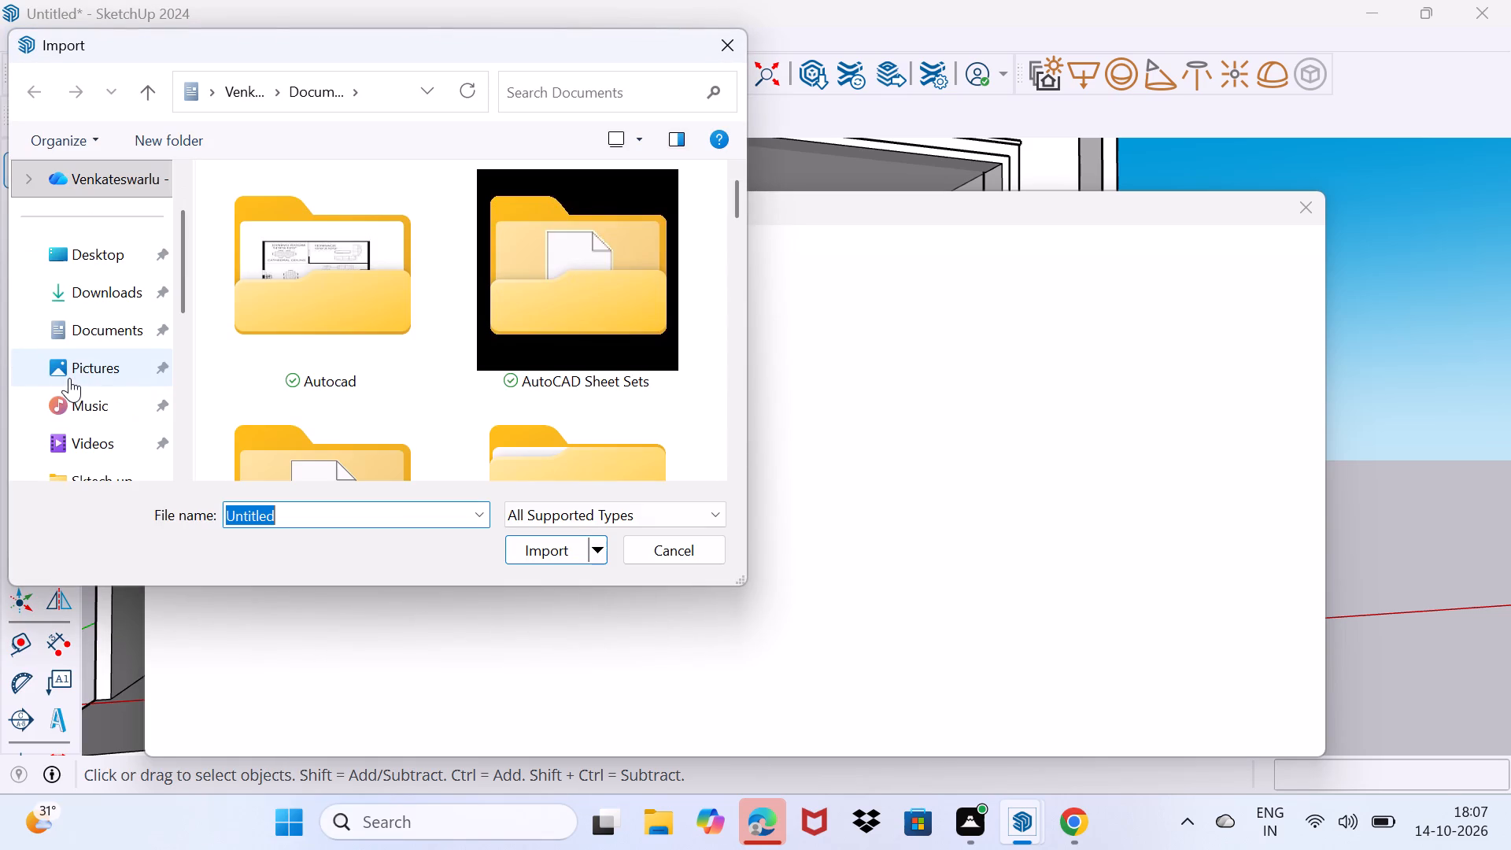
left_click(127, 303)
scroll(339, 362, "down", 15)
scroll(339, 362, "down", 7)
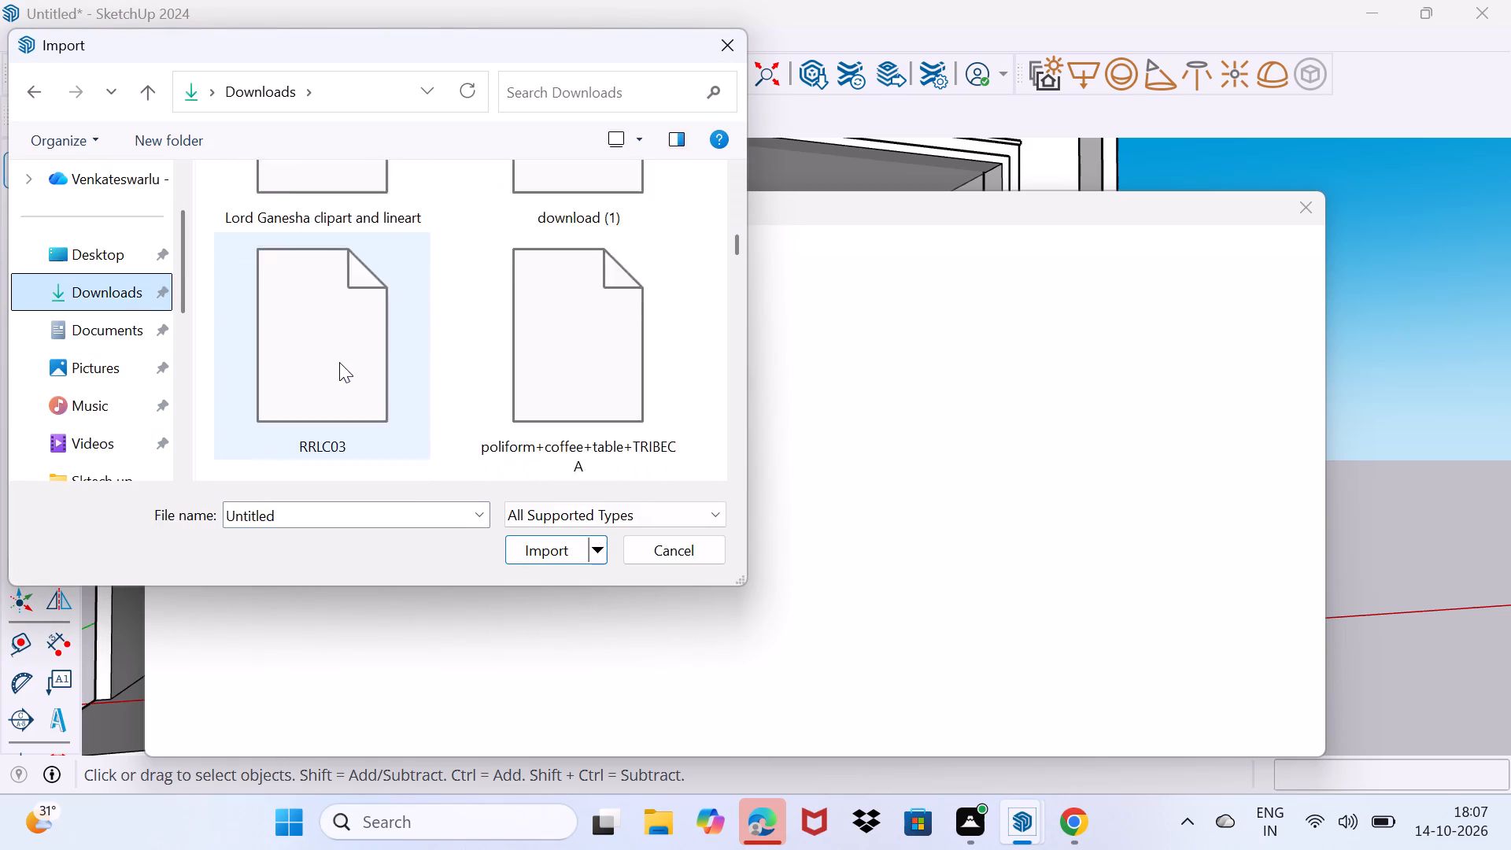
scroll(339, 362, "down", 14)
scroll(339, 362, "down", 15)
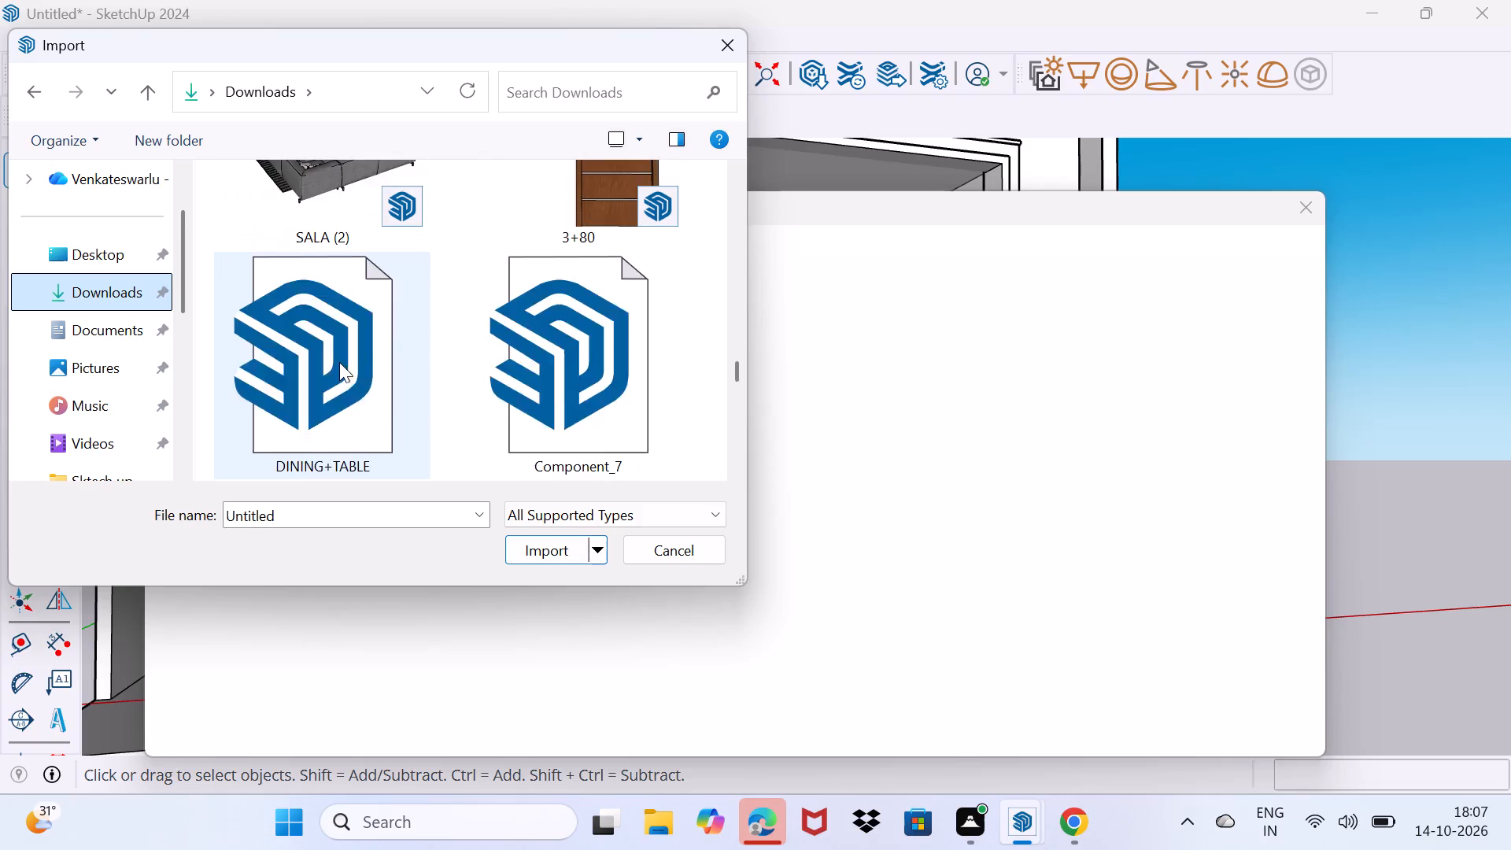
scroll(339, 362, "down", 6)
scroll(339, 362, "up", 4)
scroll(339, 362, "down", 1)
scroll(339, 362, "up", 3)
scroll(339, 362, "down", 1)
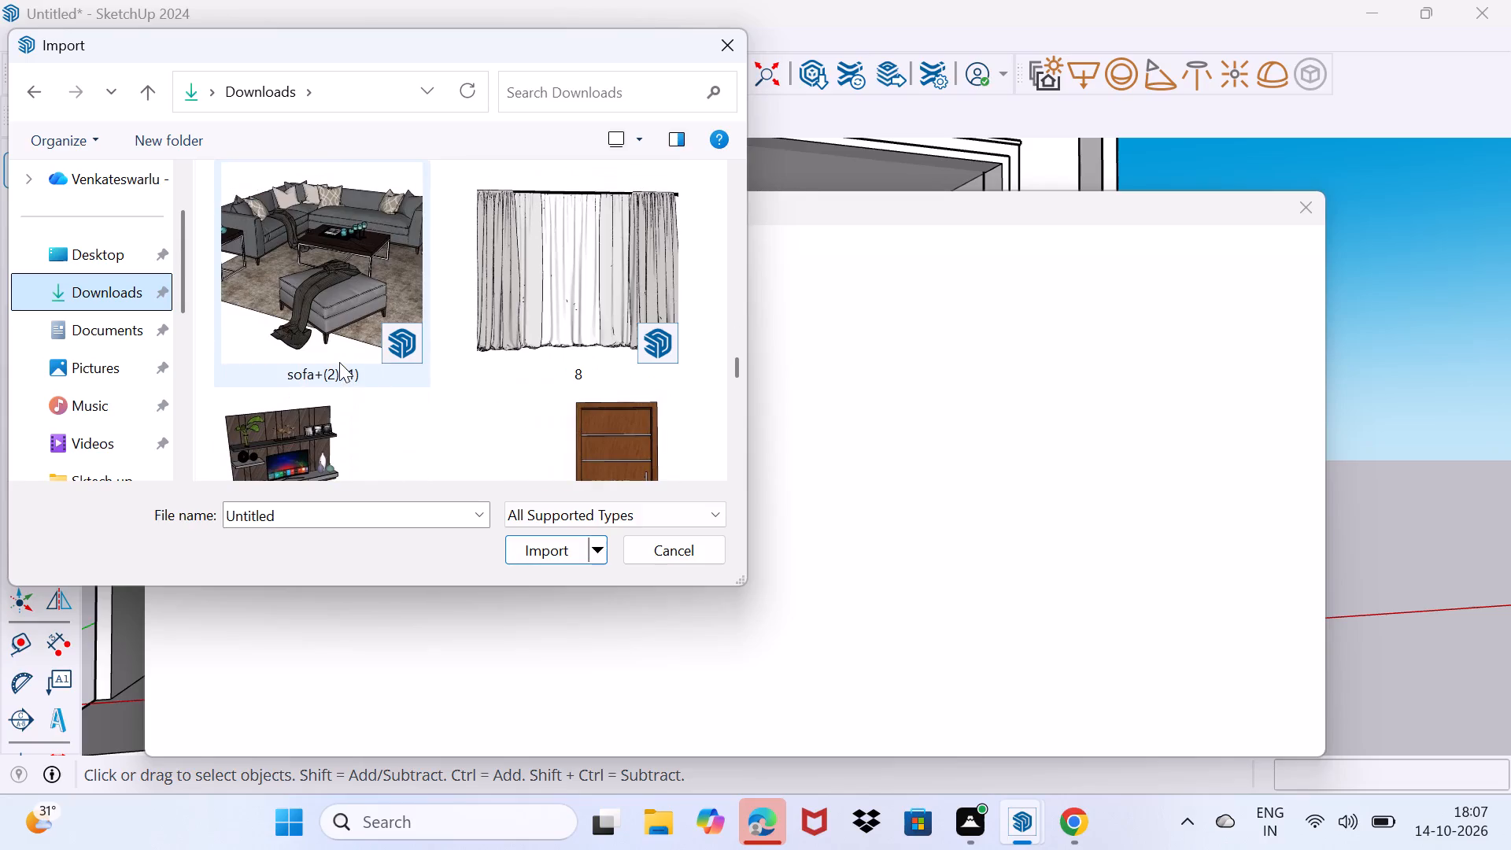
scroll(339, 362, "down", 1)
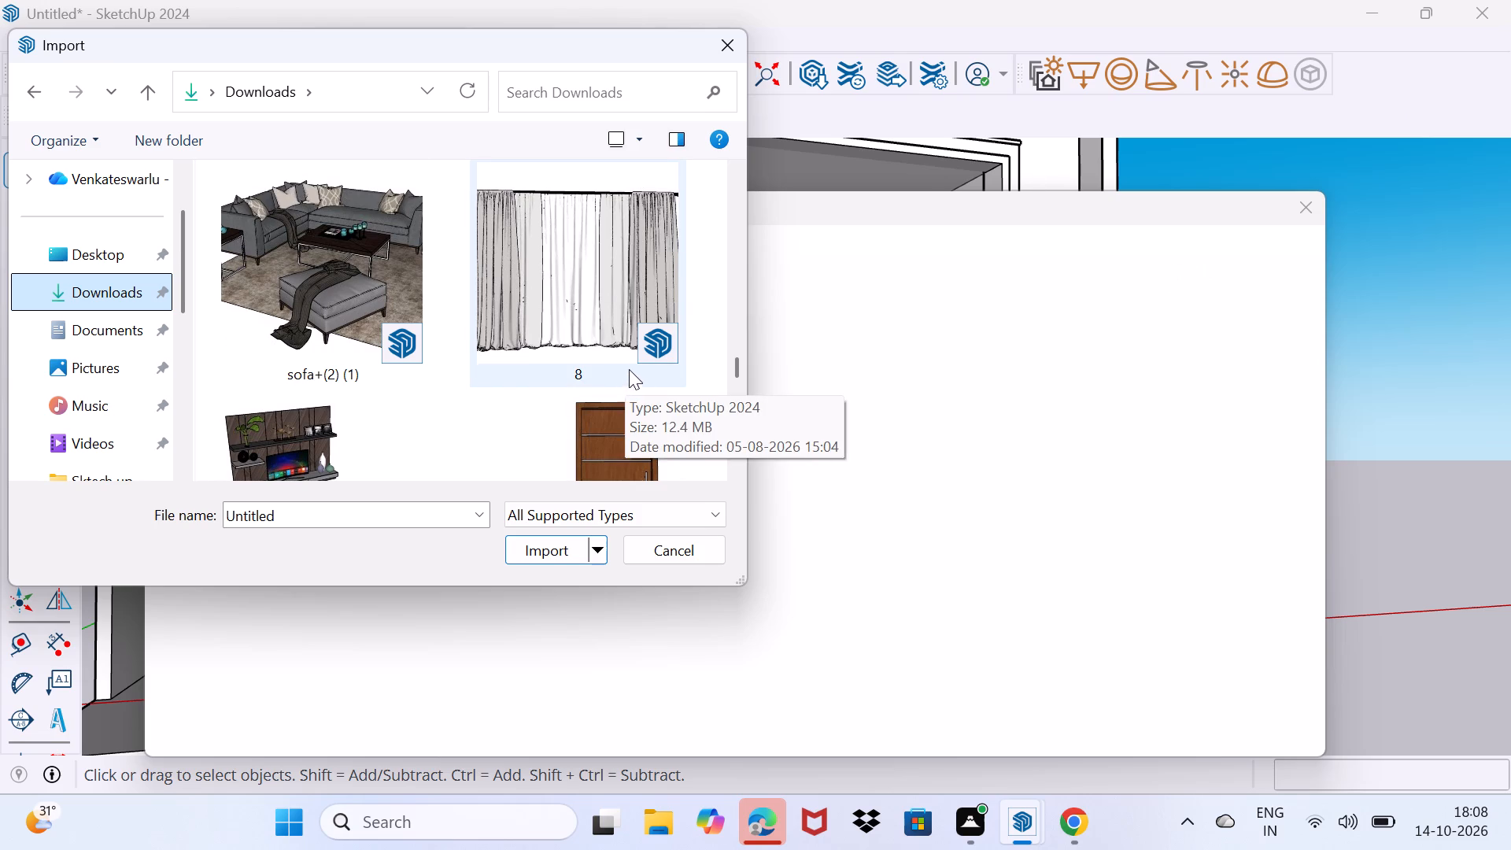
scroll(629, 369, "down", 3)
scroll(630, 369, "up", 2)
left_click(649, 301)
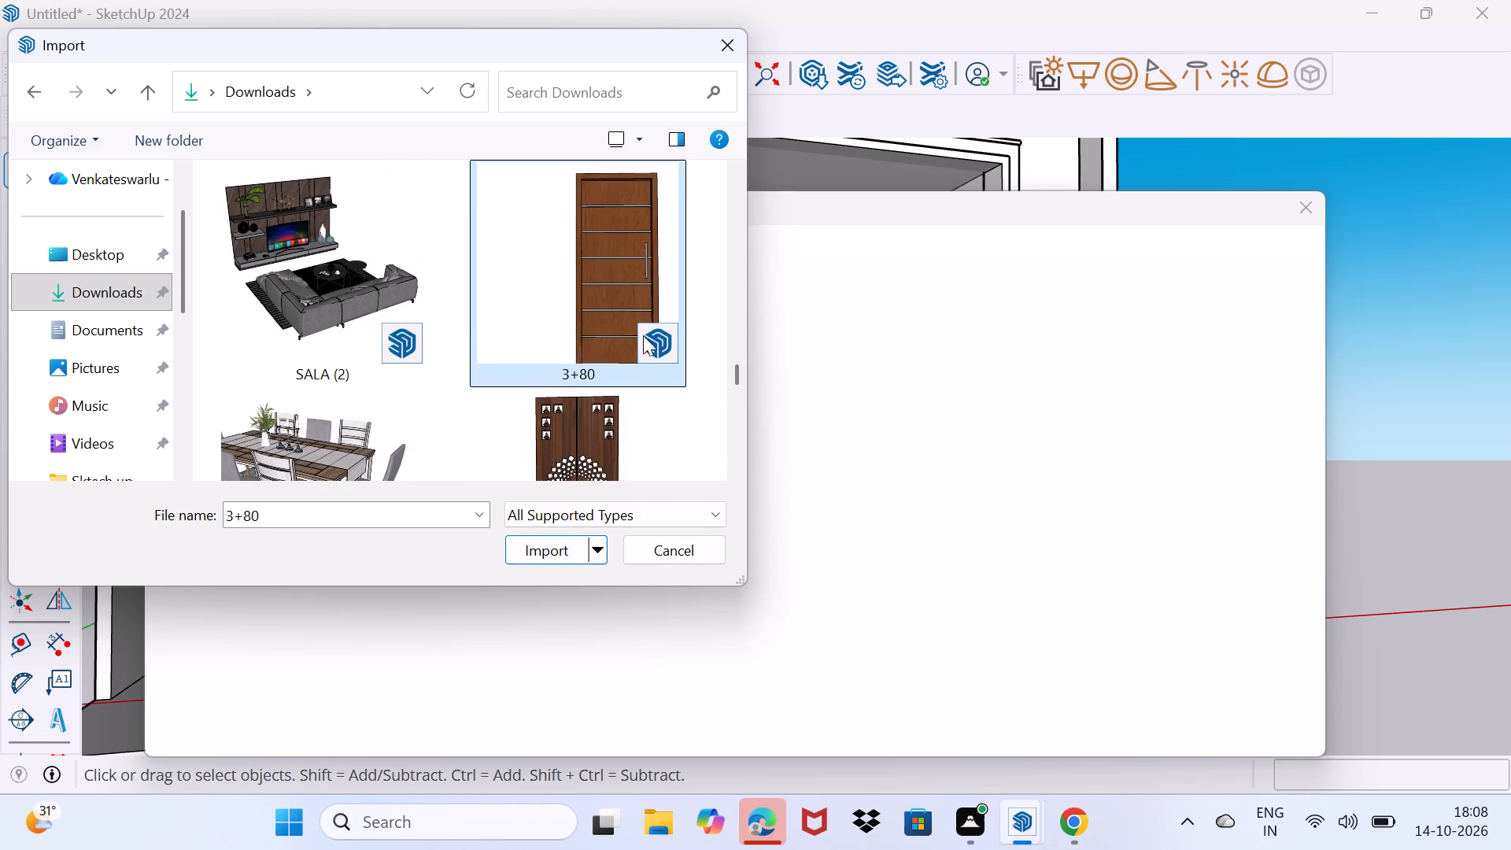
left_click(567, 551)
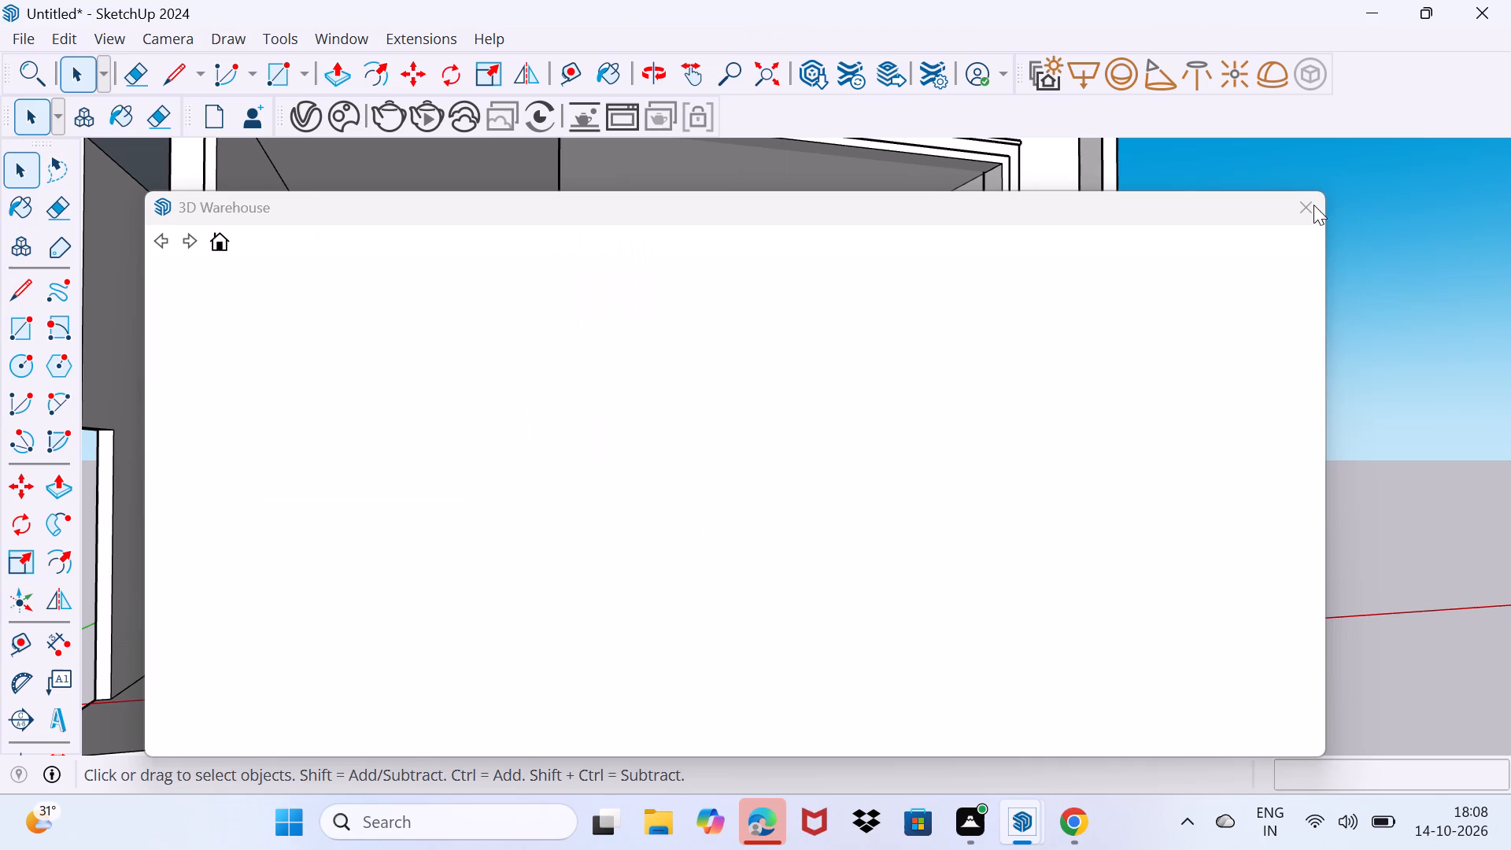
Close the 3D Warehouse window and place the imported door at the upper-floor balcony.
left_click(1313, 205)
left_click(1301, 216)
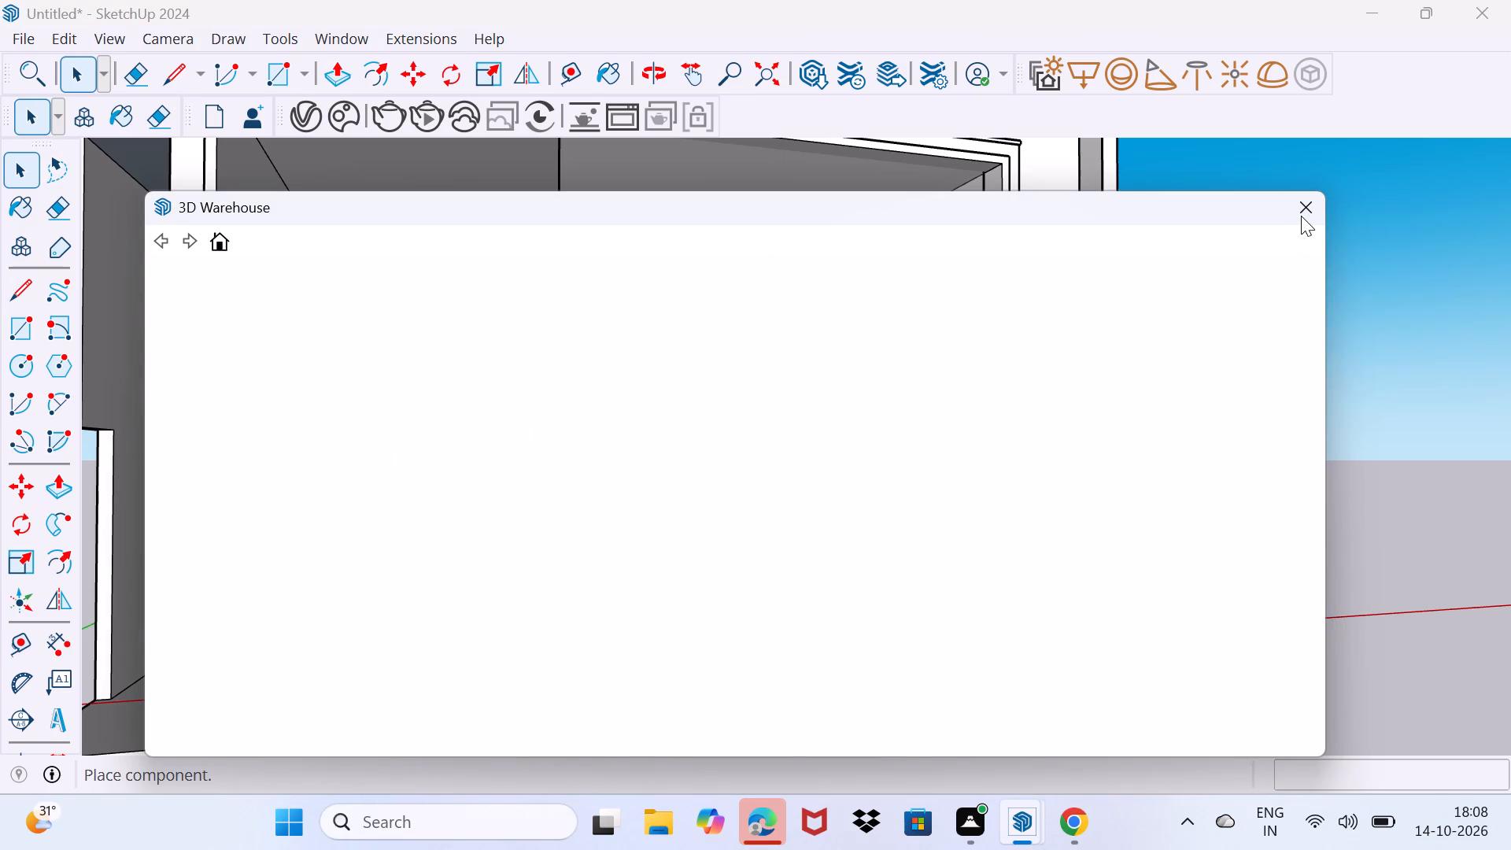
left_click(1301, 216)
left_click_drag(1258, 198, 1099, 492)
left_click(918, 216)
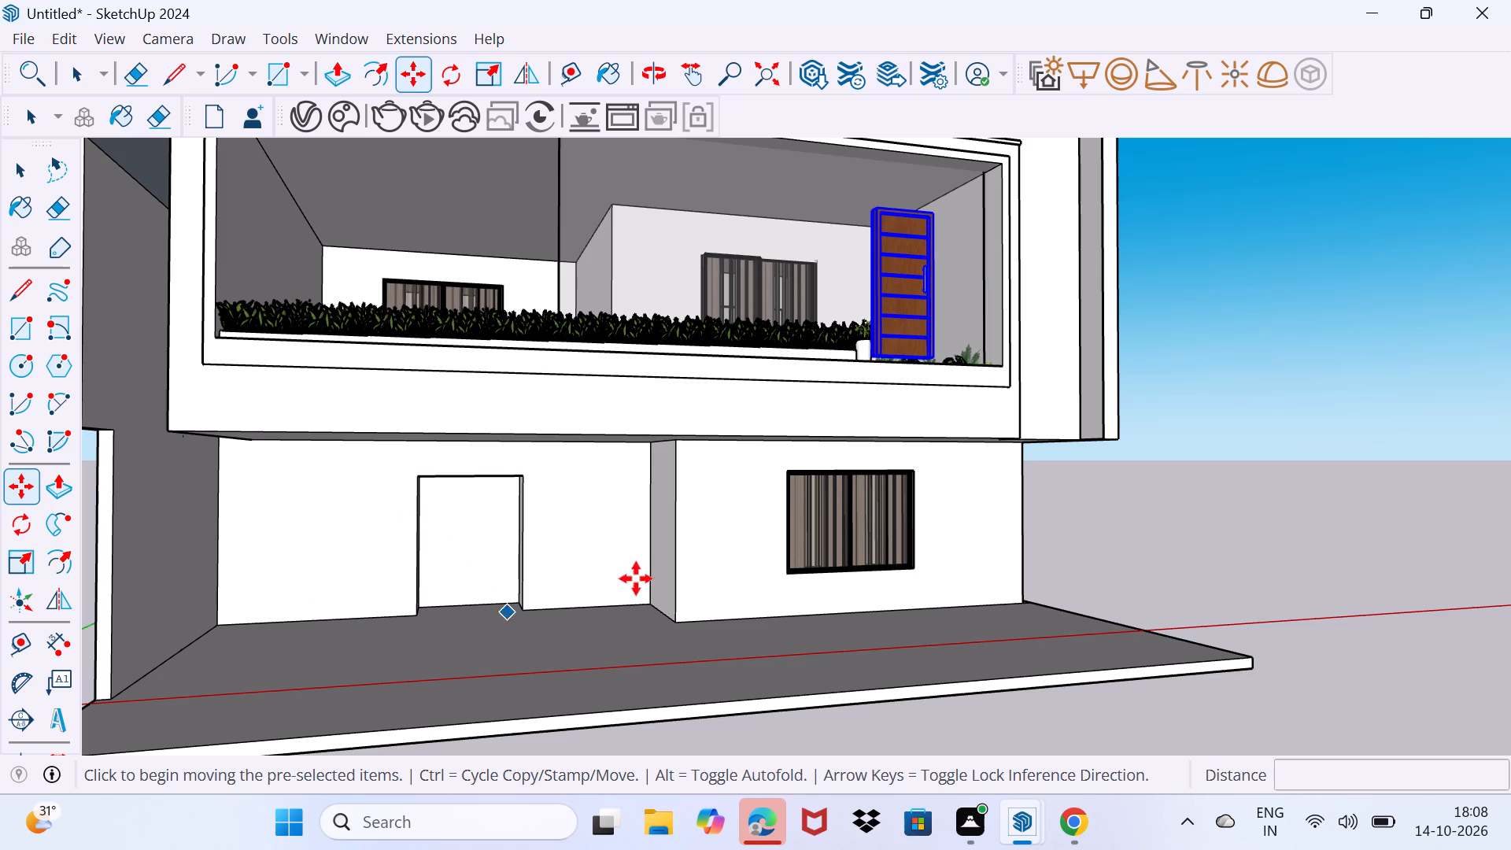
Move the door from the balcony into the ground-floor door opening, aligning its back bottom corner with the opening's lower outer corner on the handle side.
left_click(871, 359)
scroll(383, 657, "up", 10)
left_click(420, 608)
middle_click_drag(514, 593, 460, 649)
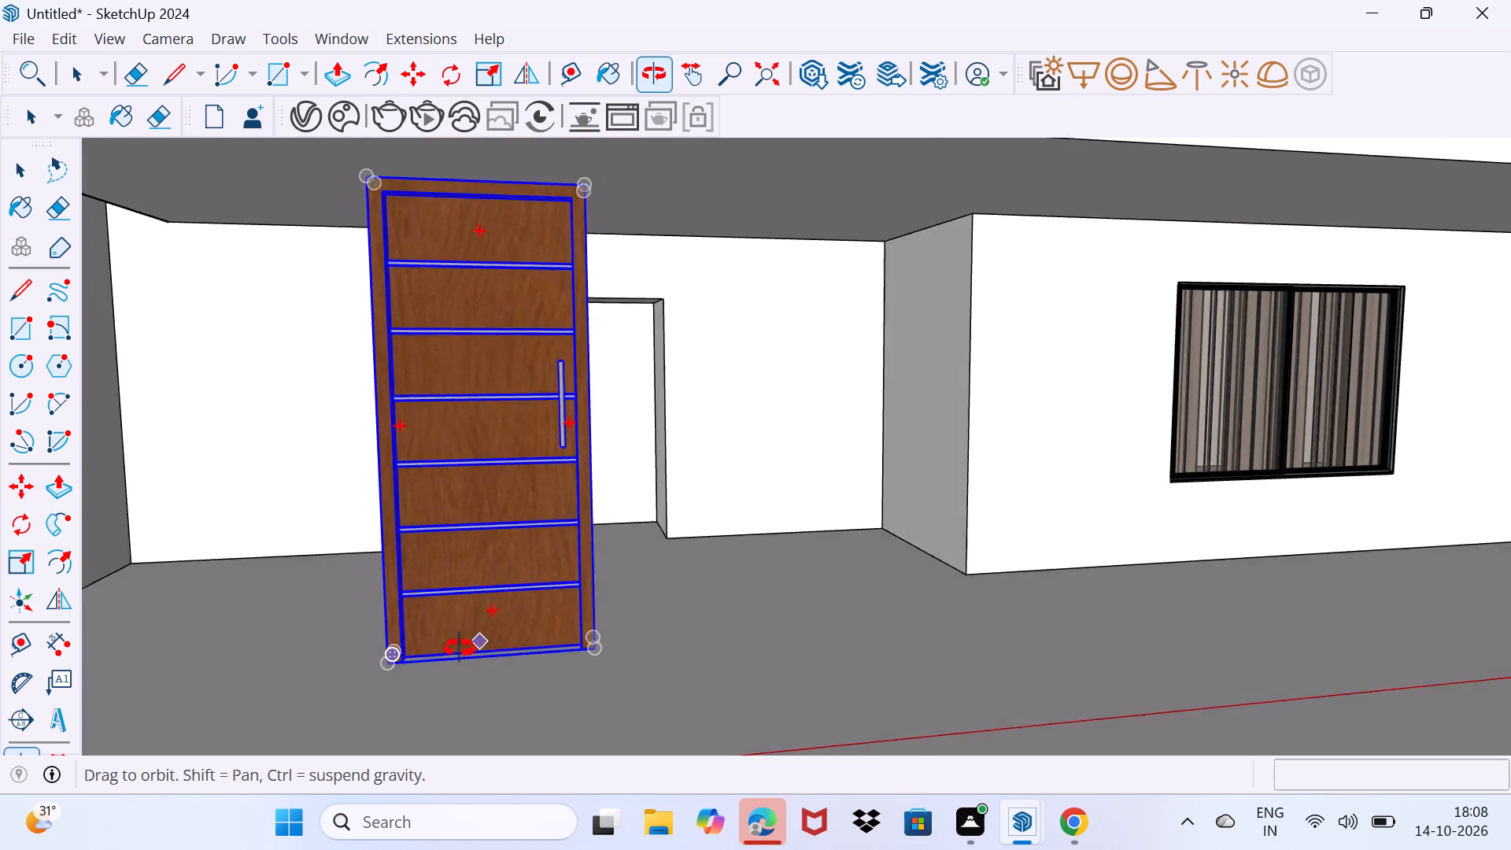
middle_click_drag(460, 649, 194, 678)
scroll(399, 539, "up", 4)
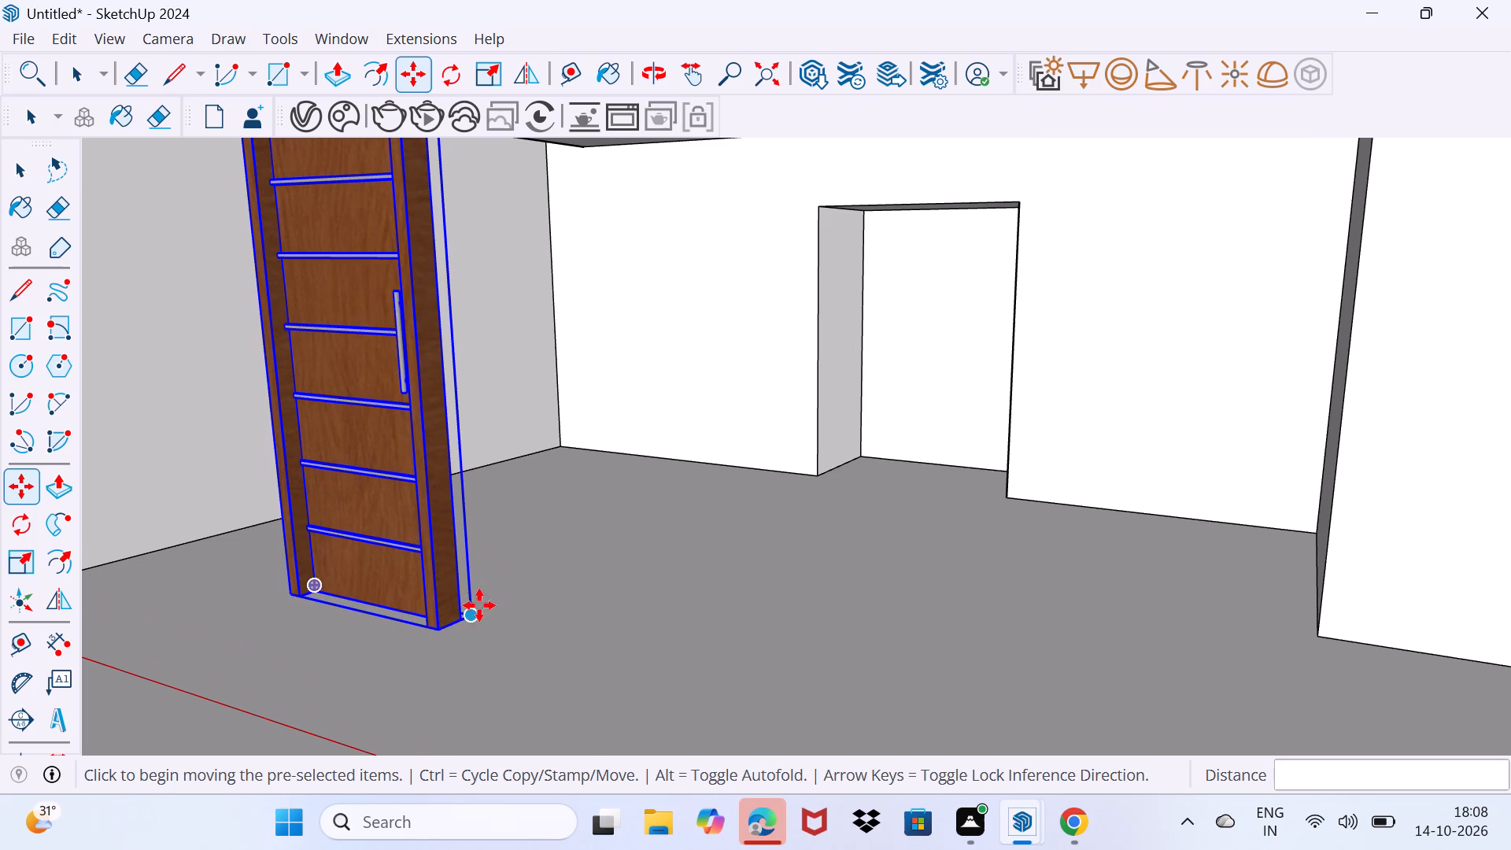
left_click(468, 624)
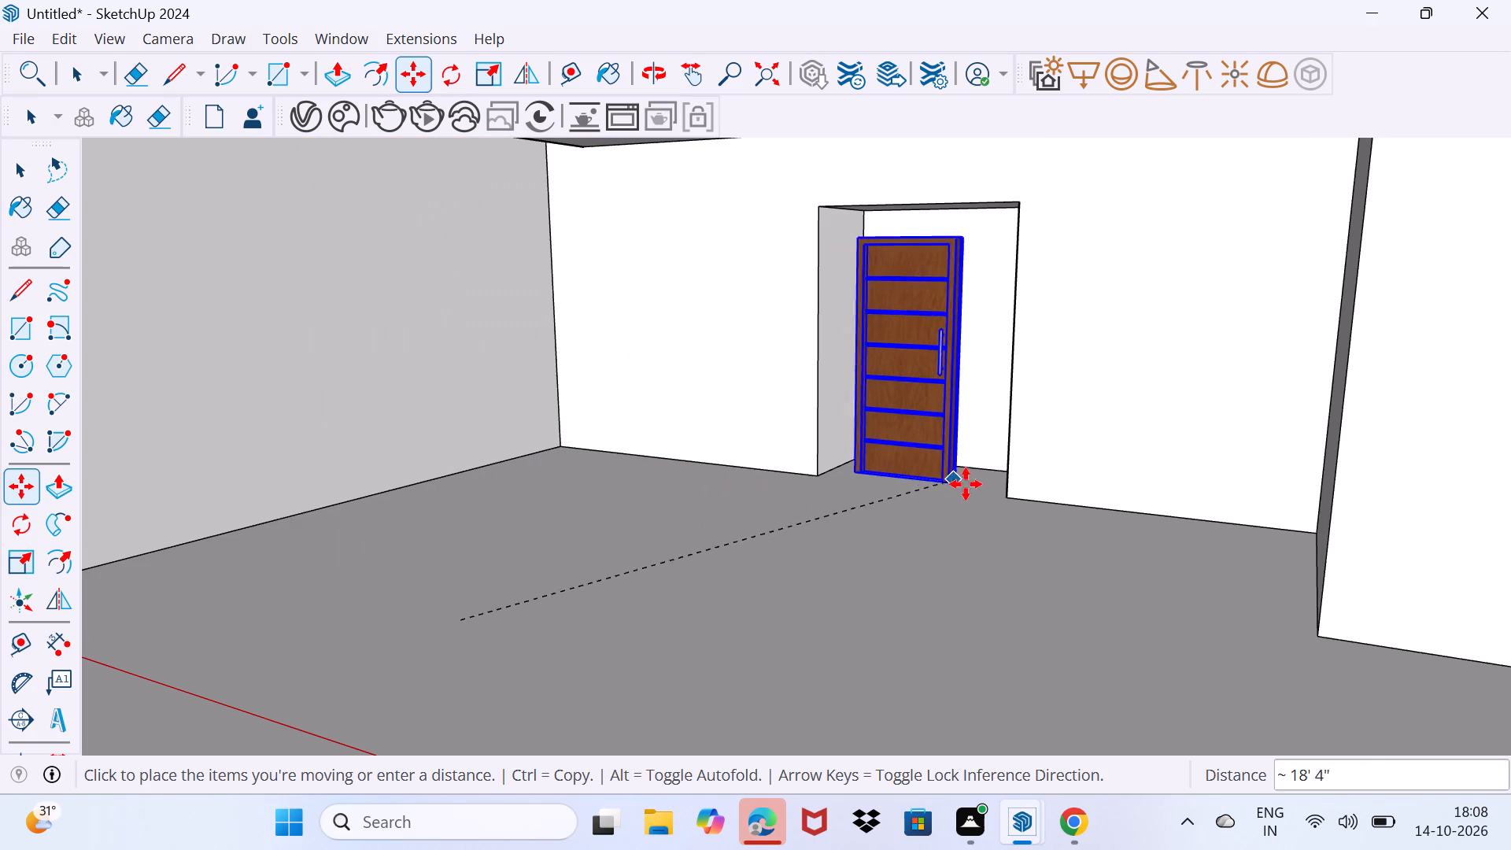
left_click(1010, 497)
Scale the door to 2.00 along the red axis so its width reaches the opposite side of the door opening.
middle_click_drag(926, 556, 946, 565)
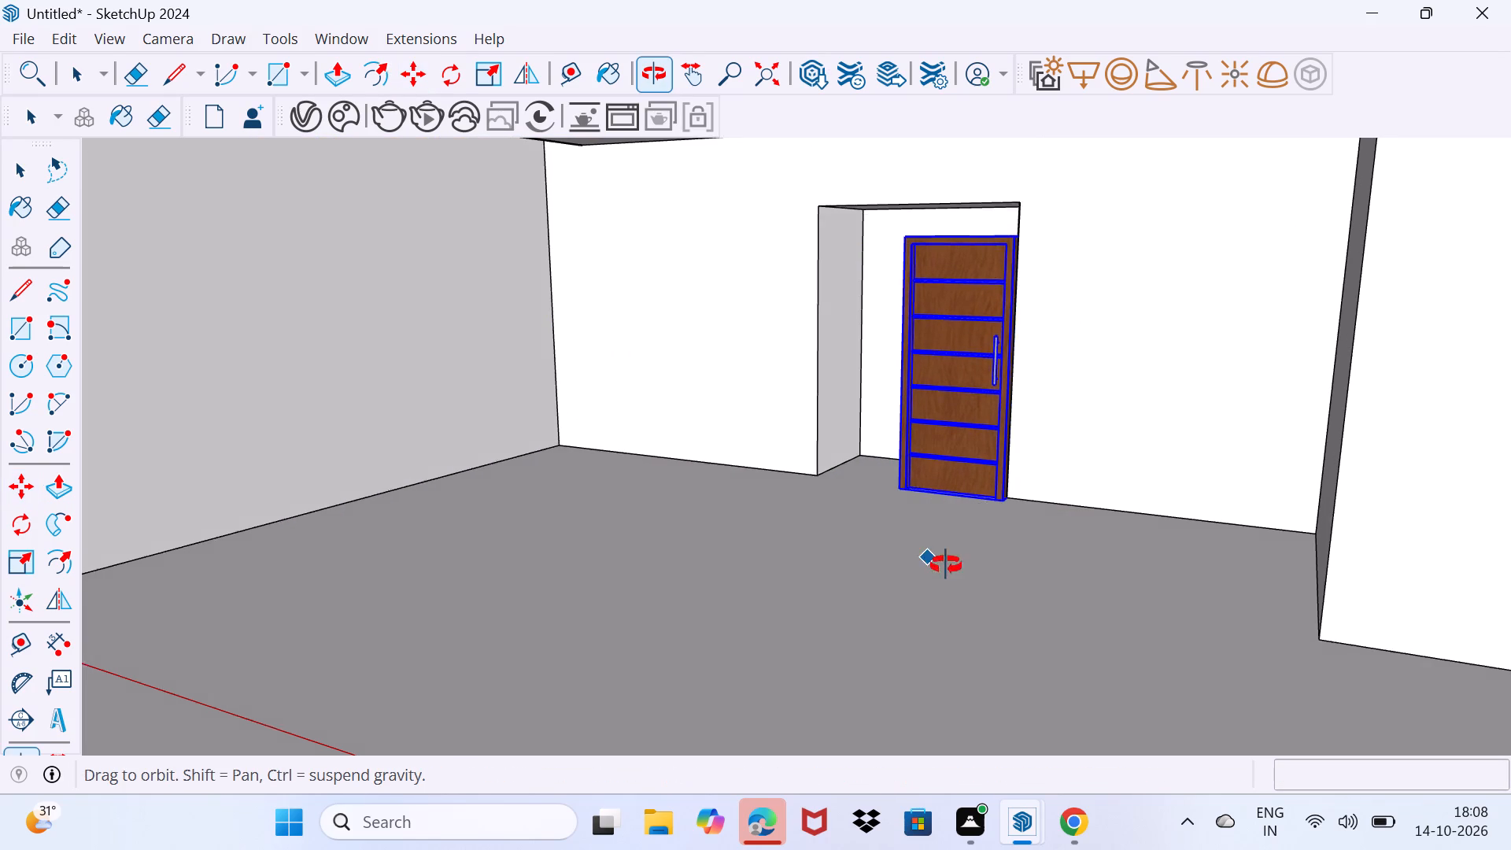
middle_click_drag(946, 565, 1279, 553)
scroll(835, 484, "up", 6)
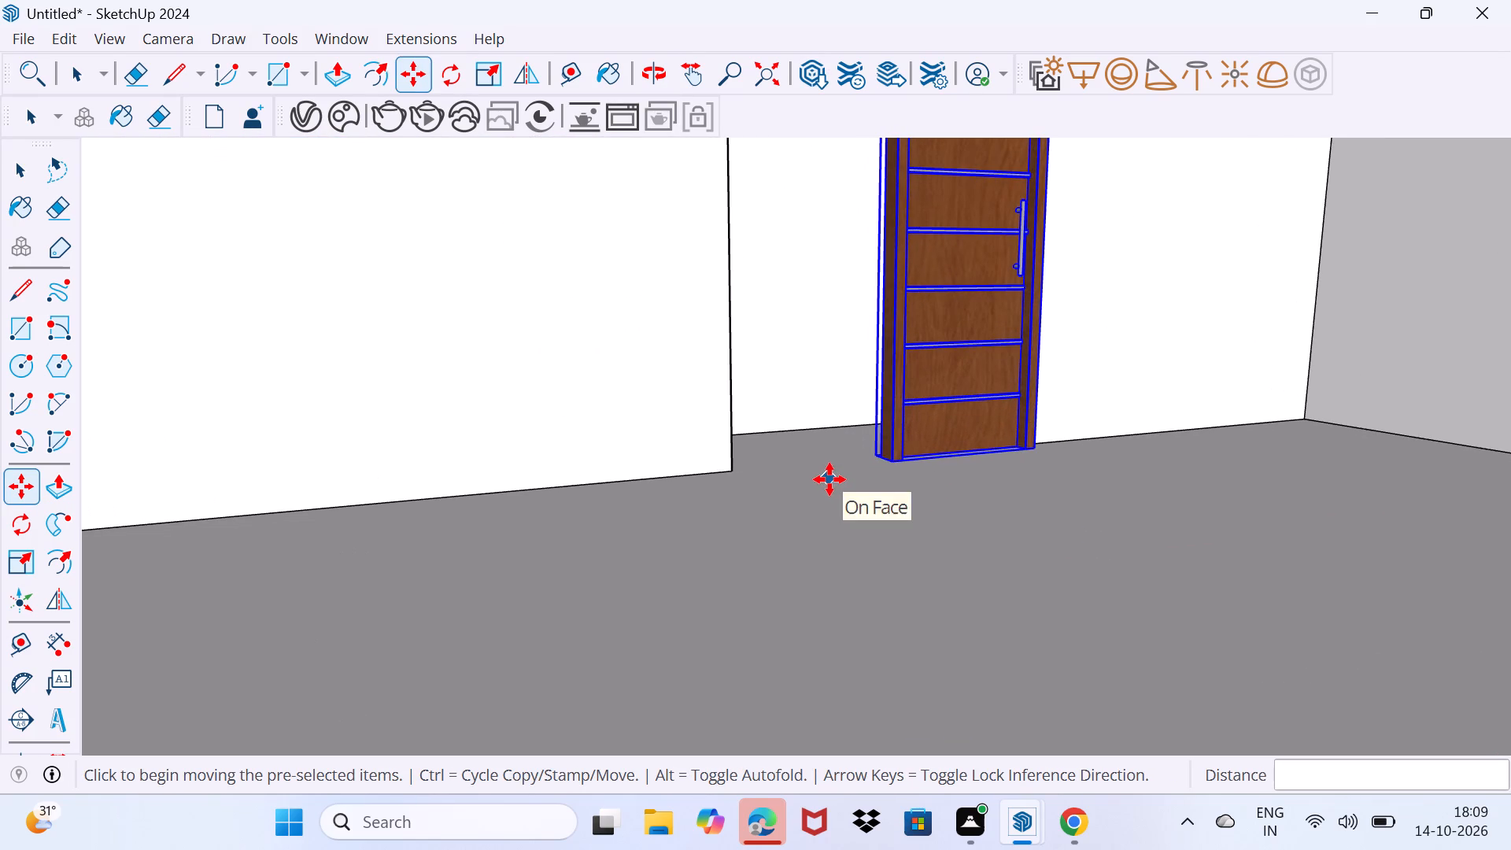
key("s")
scroll(834, 295, "up", 6)
left_click(937, 222)
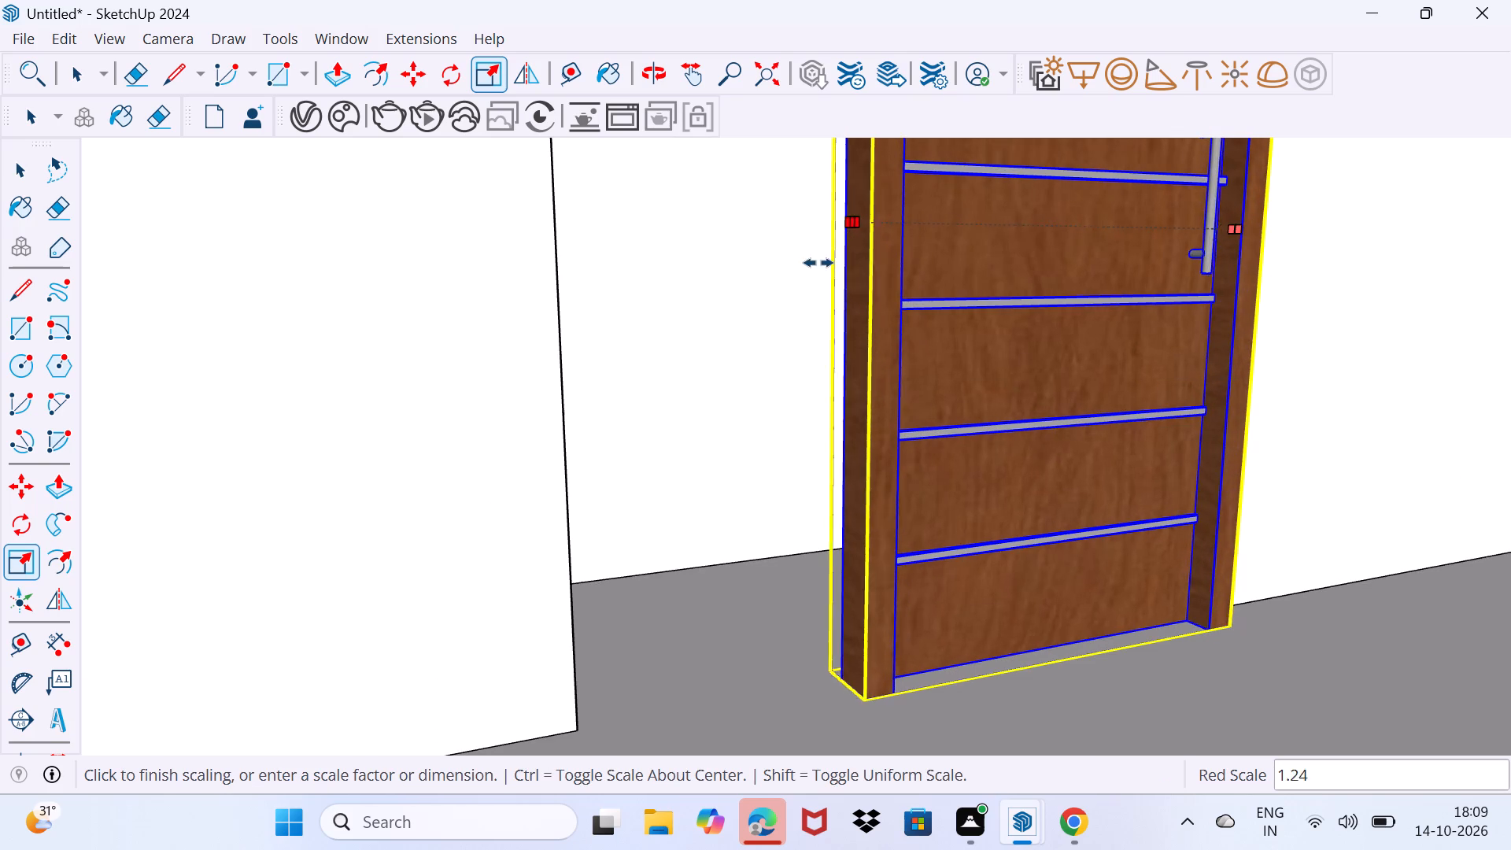
left_click(556, 356)
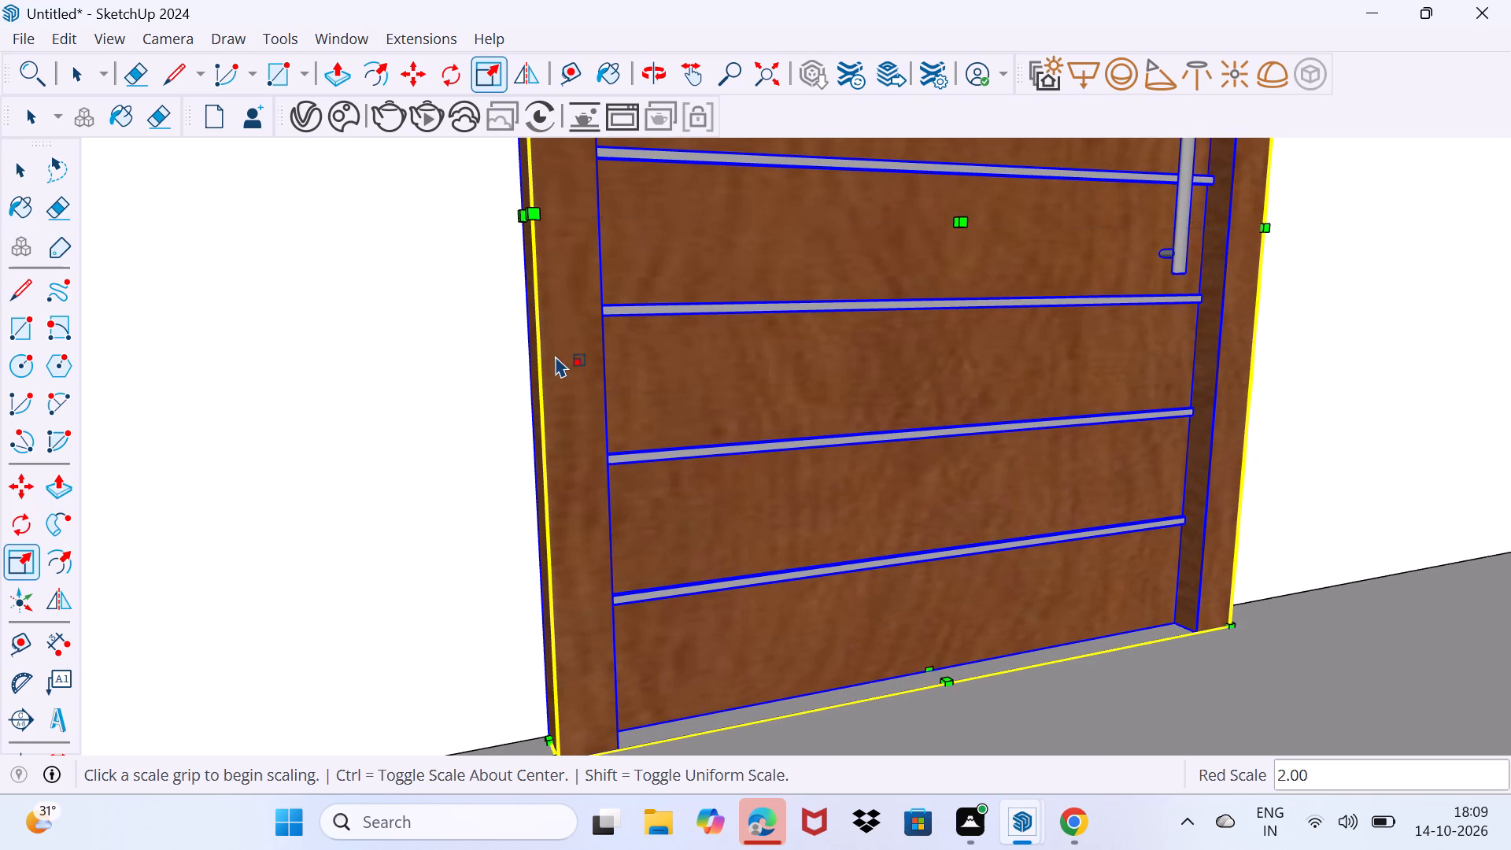
Scale the door's height to about 1.13 so it reaches the top of the door opening.
scroll(560, 370, "down", 8)
middle_click_drag(565, 390, 630, 672)
scroll(722, 389, "up", 3)
scroll(748, 304, "up", 1)
middle_click_drag(749, 305, 772, 349)
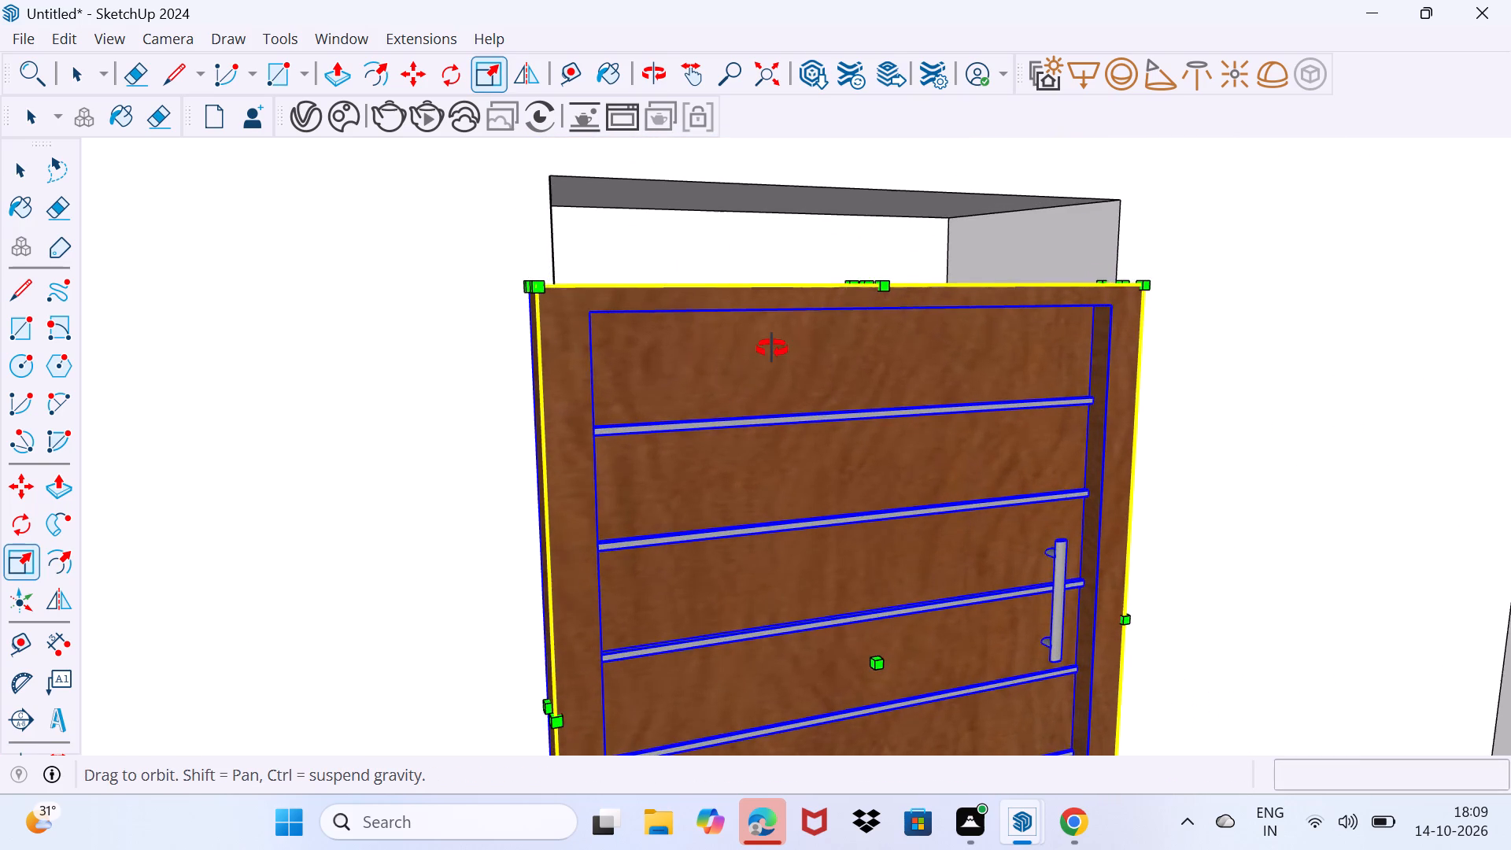
middle_click_drag(772, 349, 822, 371)
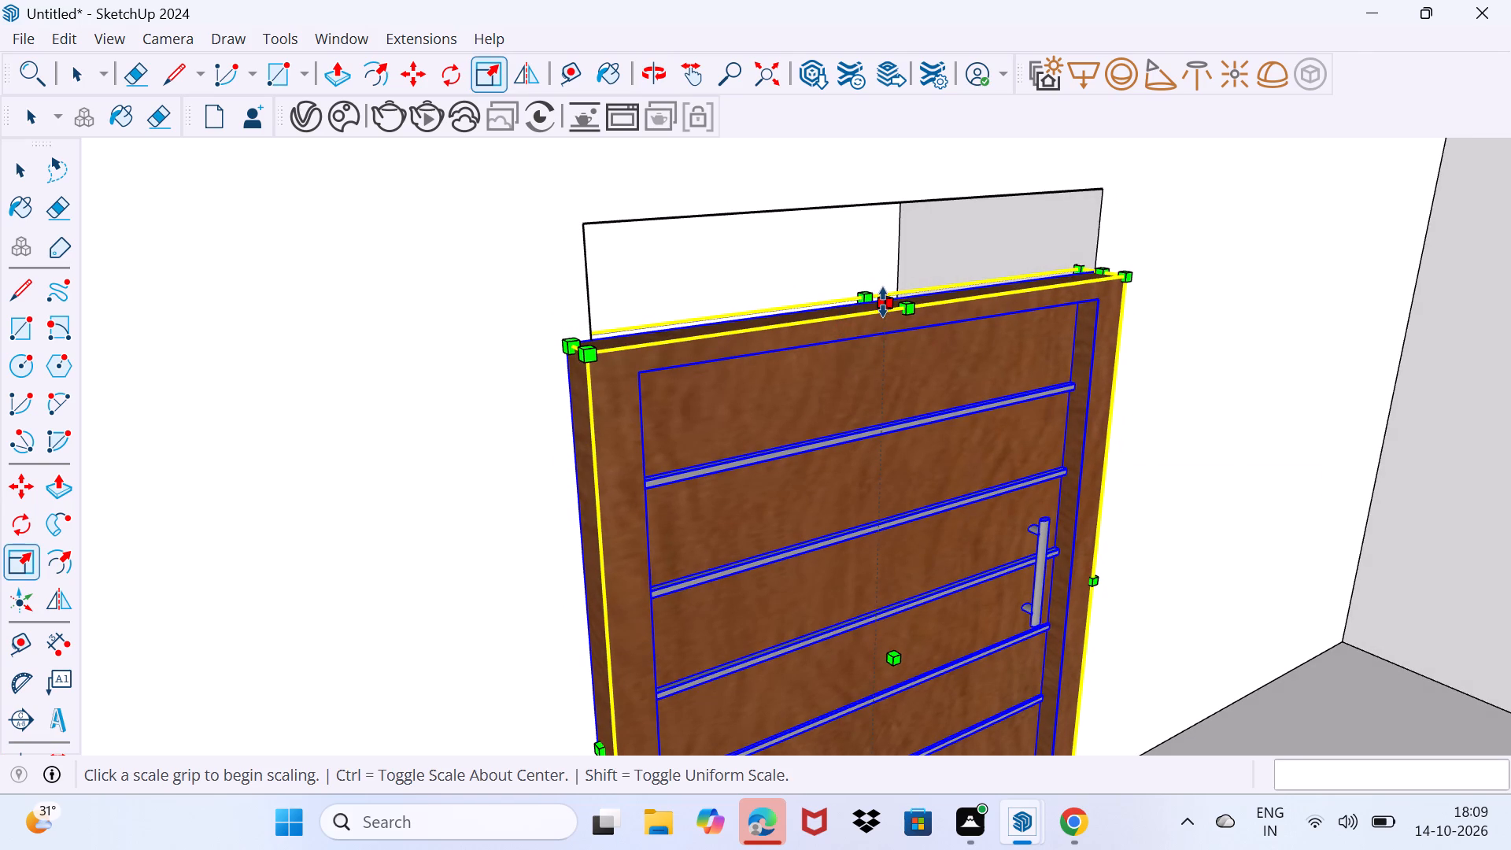
left_click(883, 302)
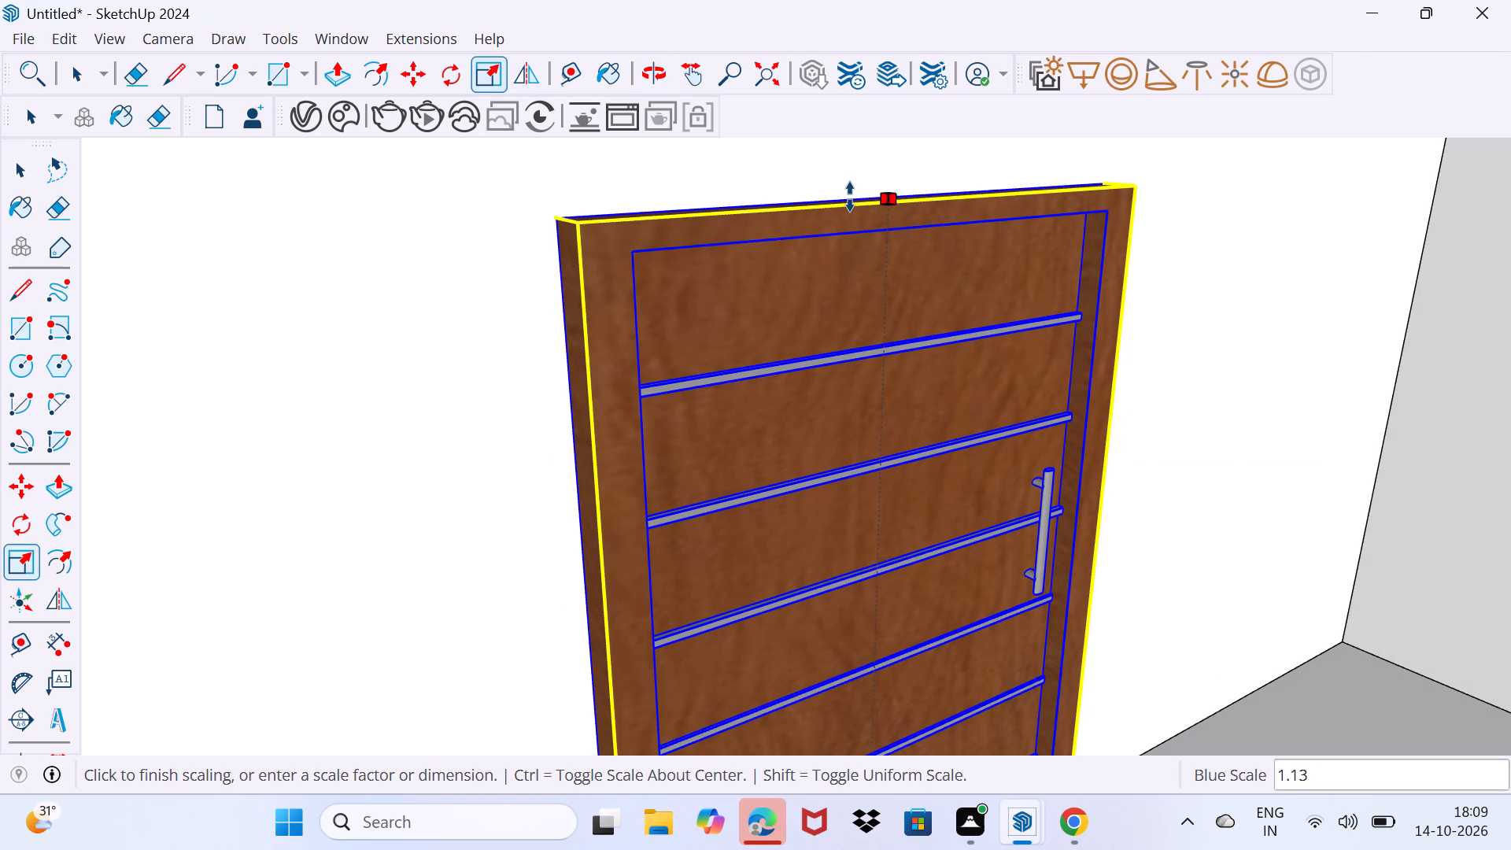
left_click(850, 197)
Move the fitted door about 13/16" along the red axis to adjust its position in the opening, and deselect it.
scroll(846, 302, "down", 7)
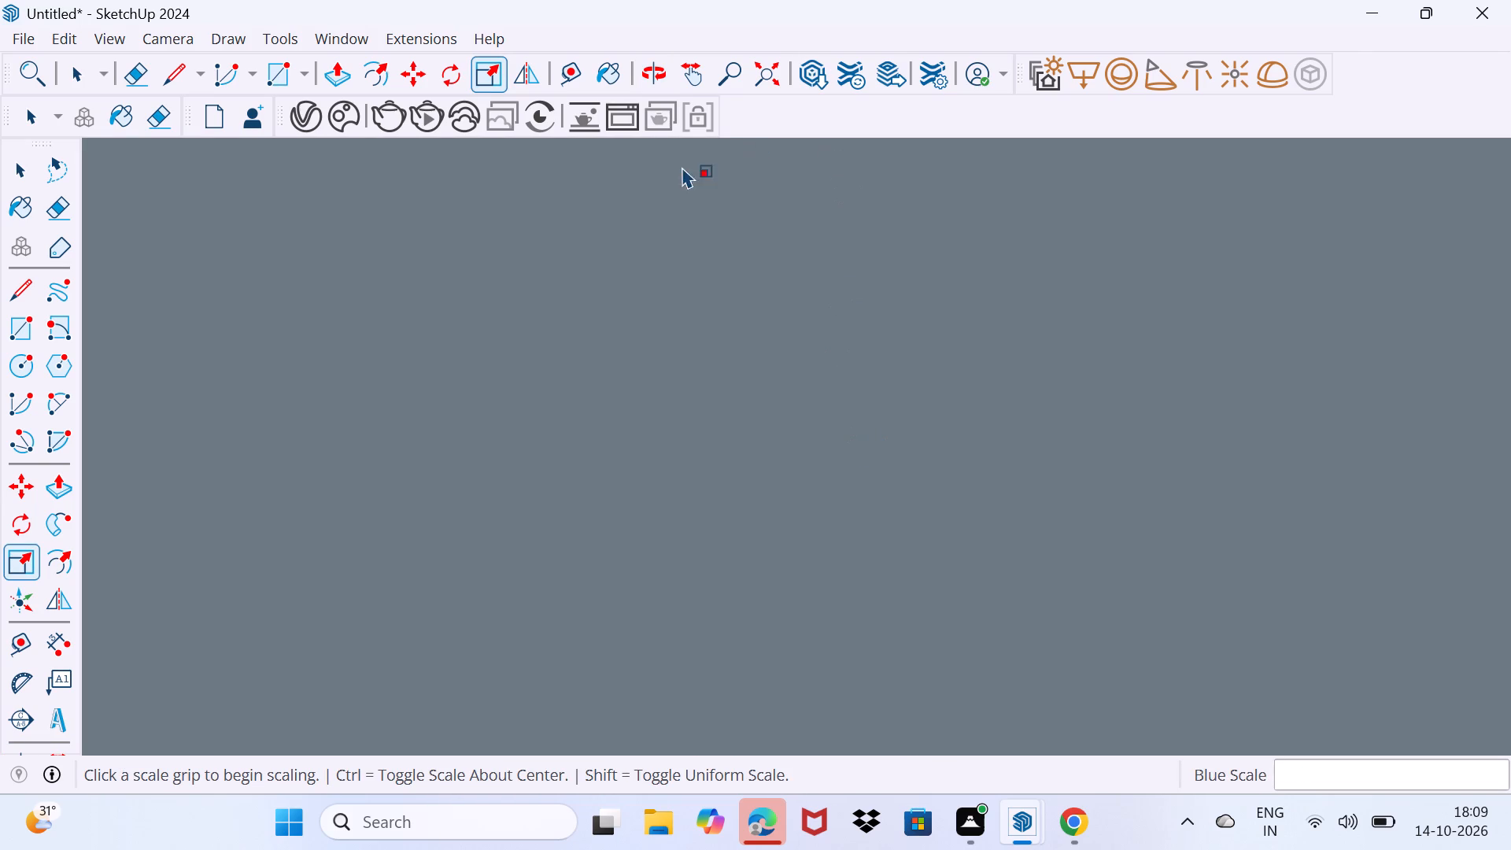
left_click(759, 78)
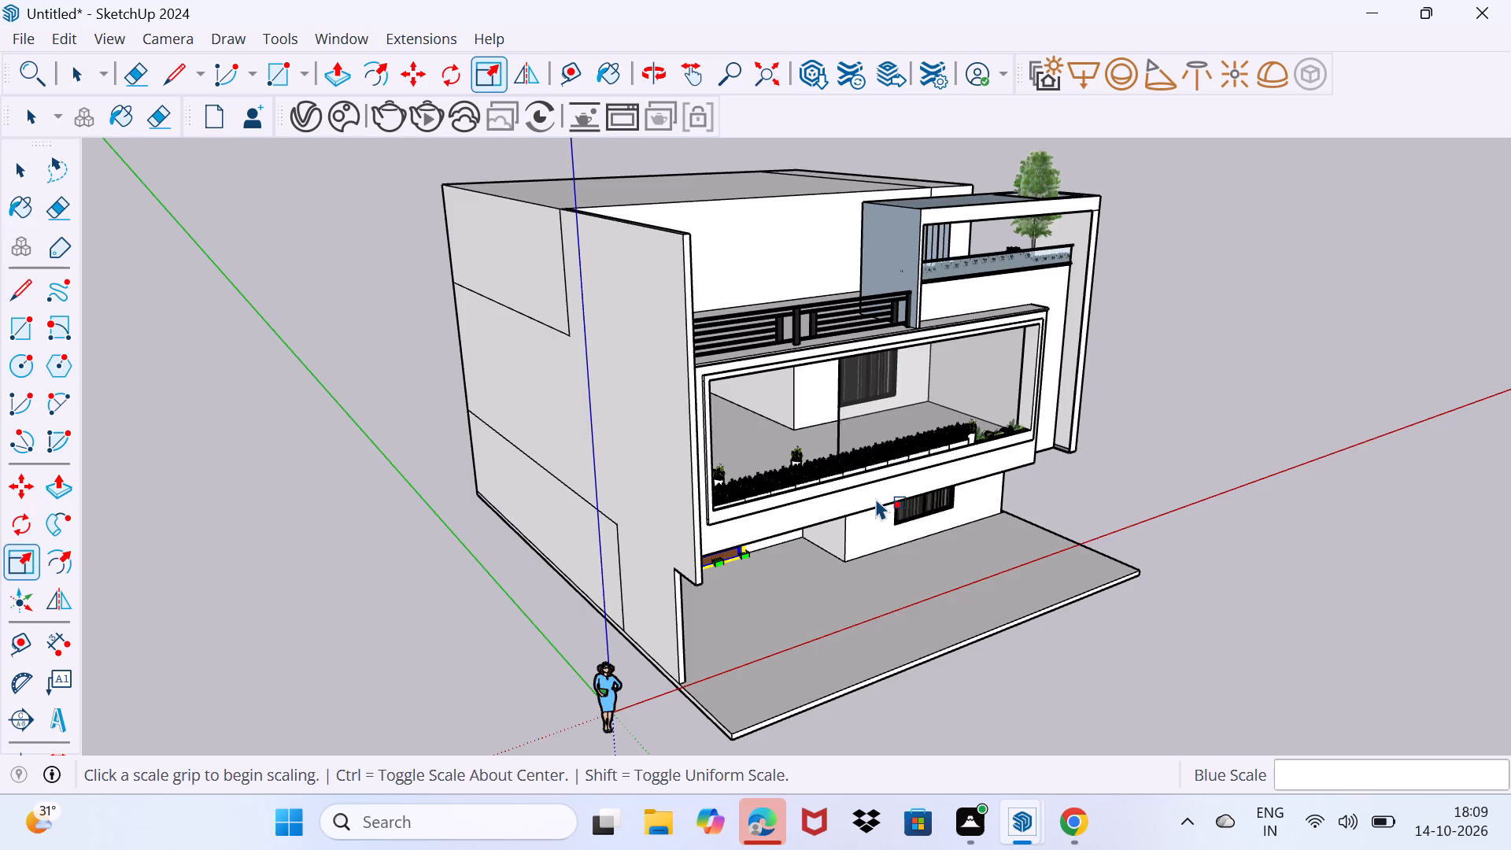
scroll(733, 672, "up", 3)
scroll(703, 589, "up", 4)
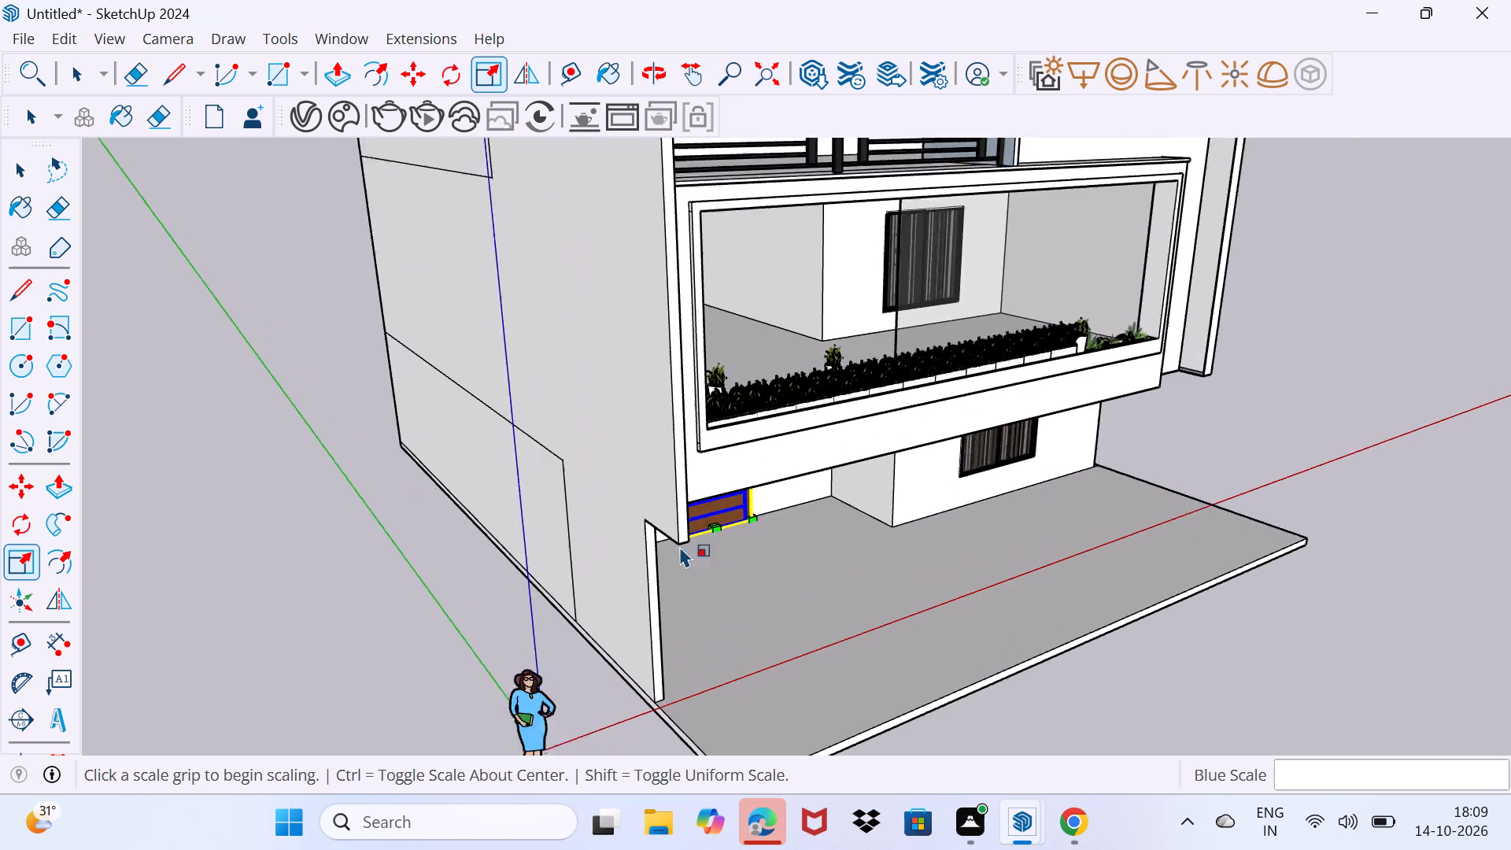
middle_click_drag(702, 604, 567, 401)
scroll(702, 604, "up", 1)
scroll(630, 397, "up", 4)
middle_click_drag(729, 426, 745, 497)
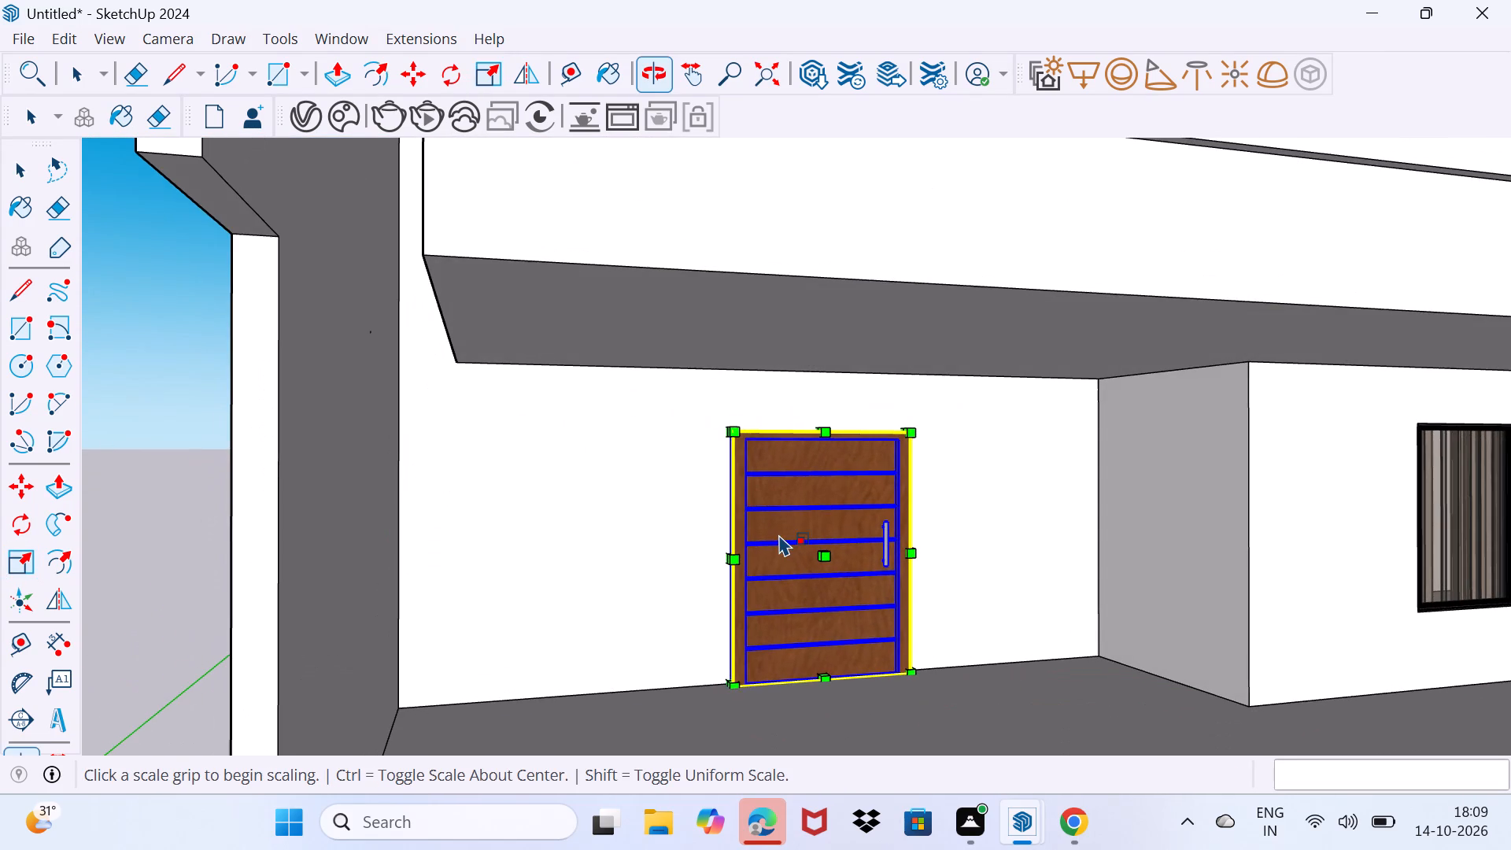
key("m")
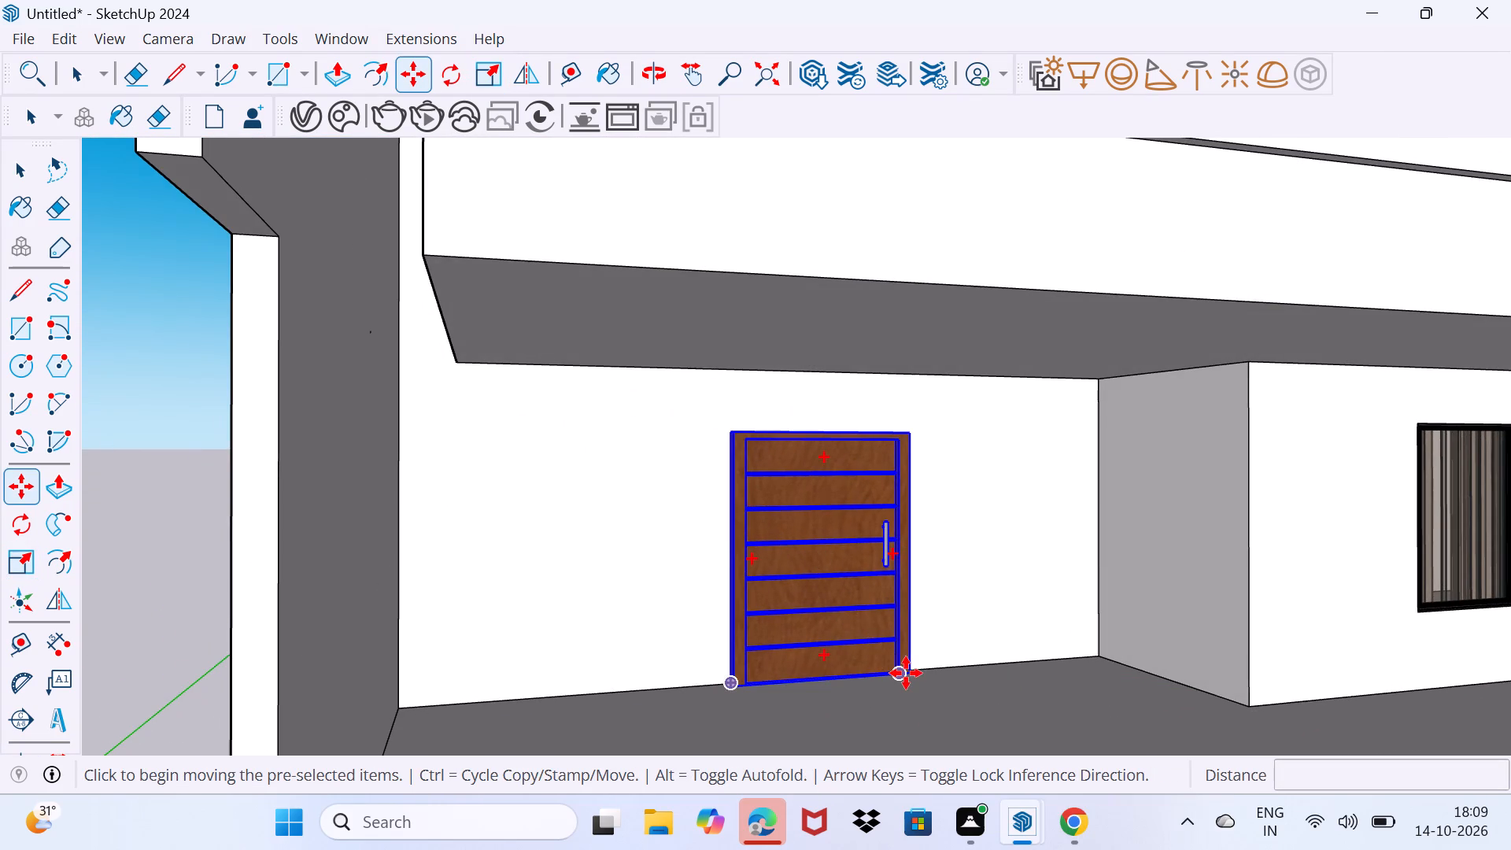
left_click(906, 674)
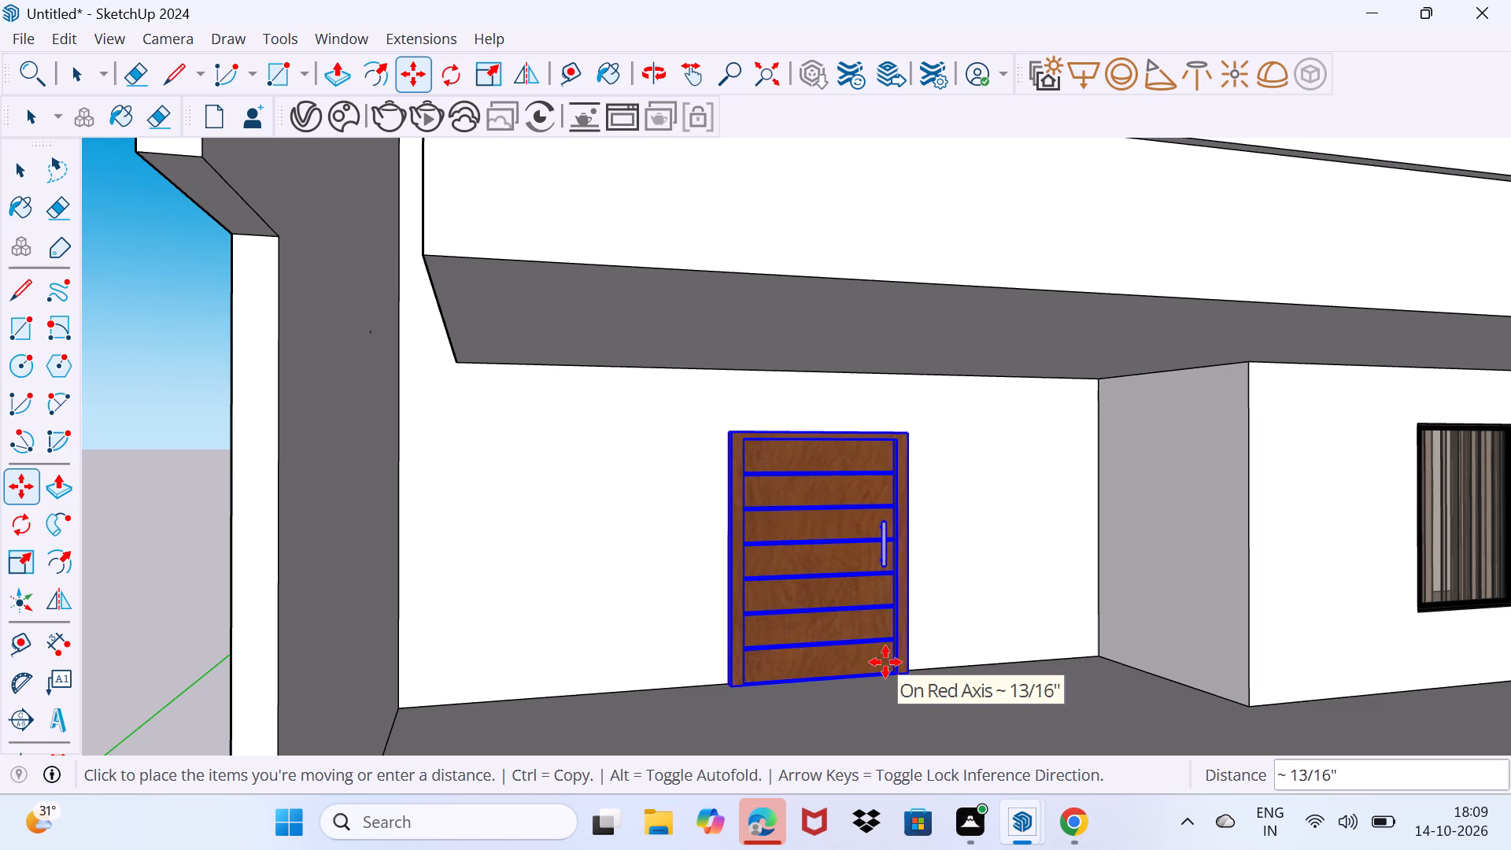
left_click(885, 662)
key("space")
left_click_drag(668, 640, 669, 608)
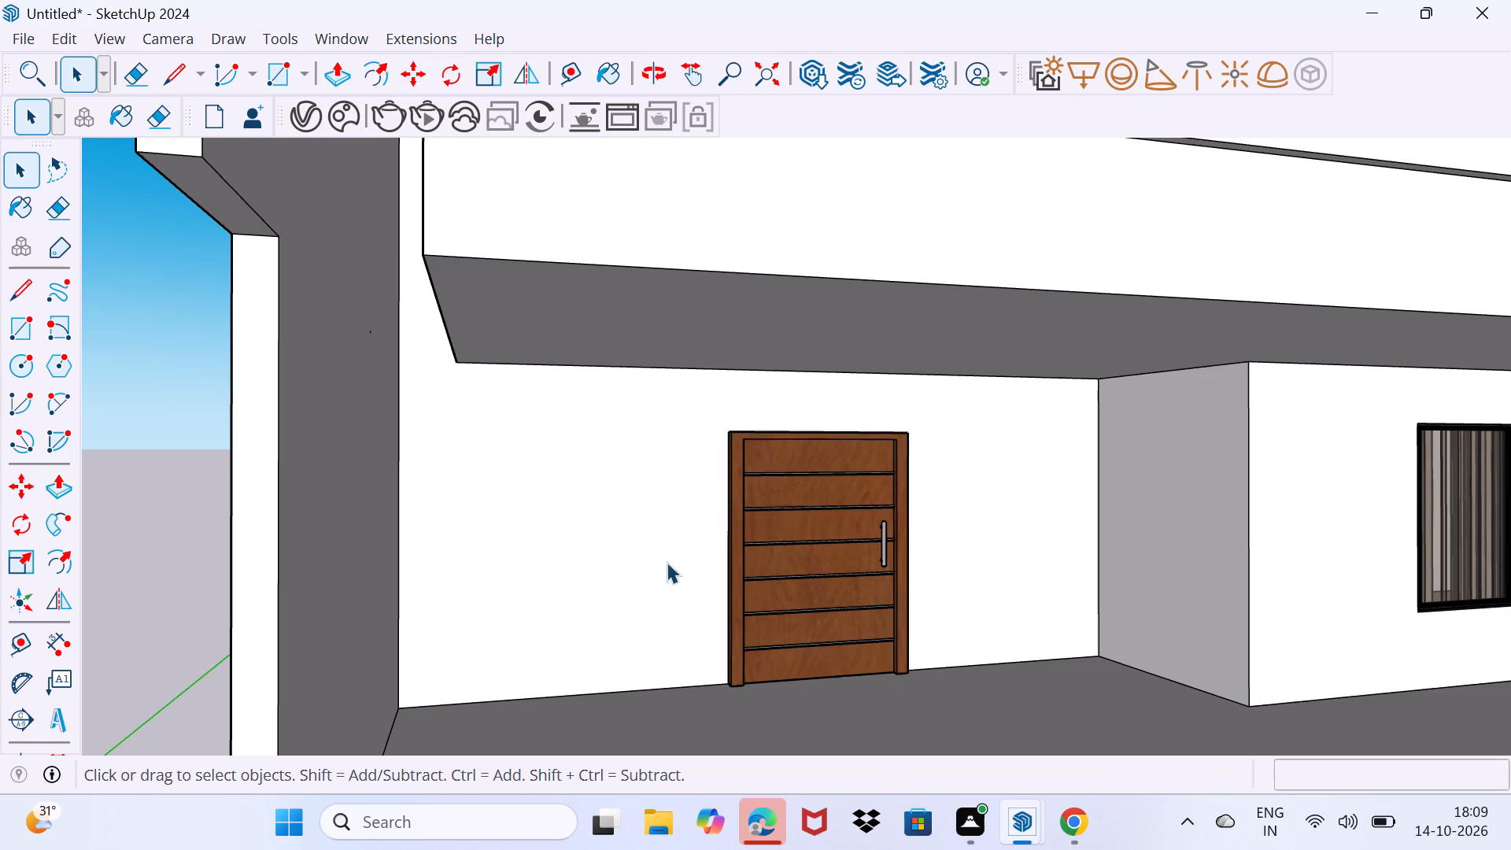
Show the Default Tray and move it beside the balcony so that its Materials section can be used.
scroll(634, 556, "down", 5)
middle_click_drag(625, 564, 467, 621)
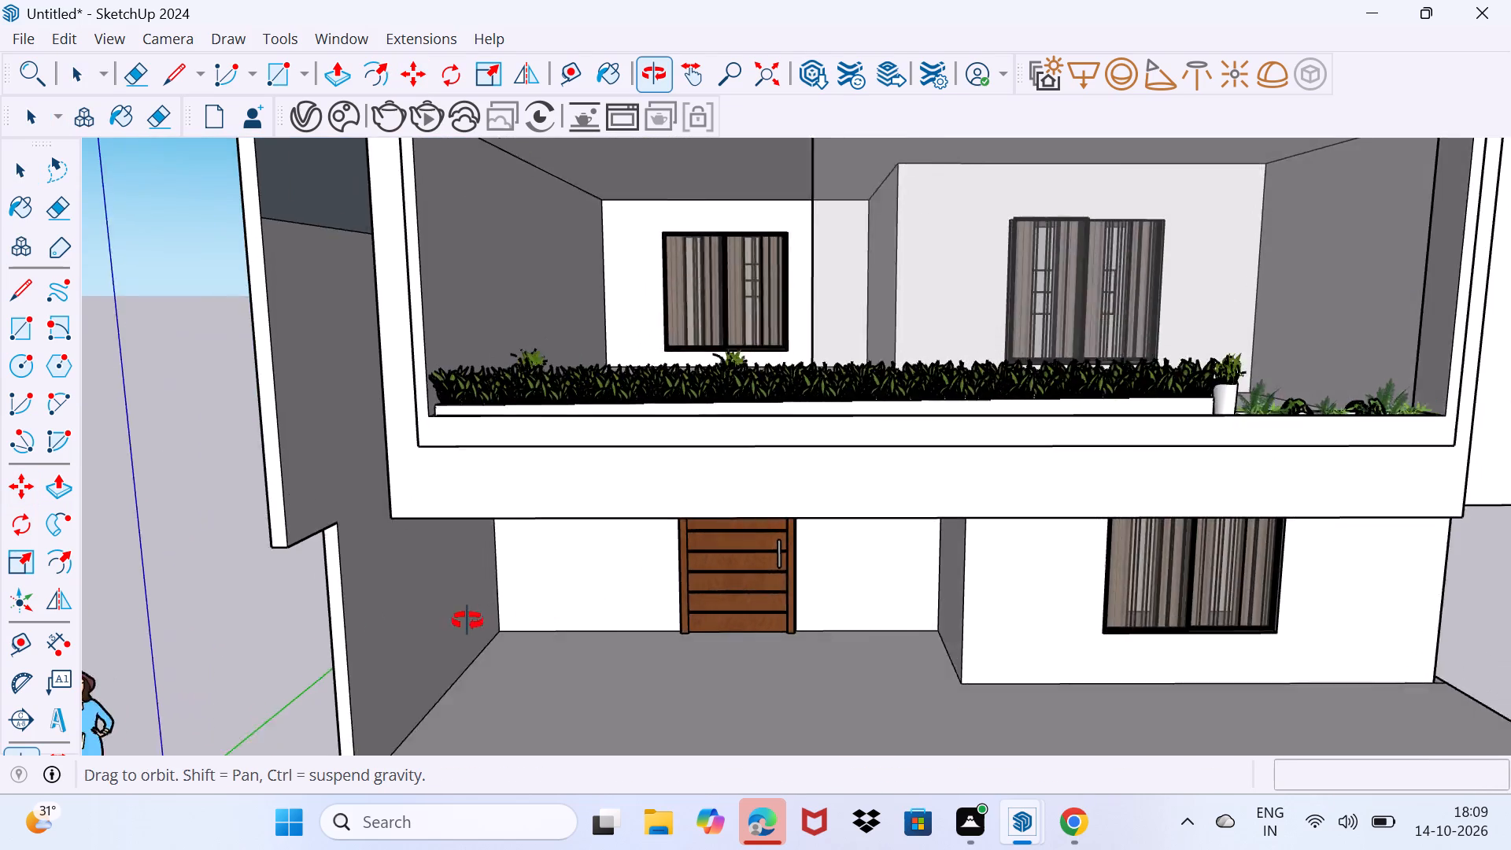
middle_click_drag(467, 621, 471, 608)
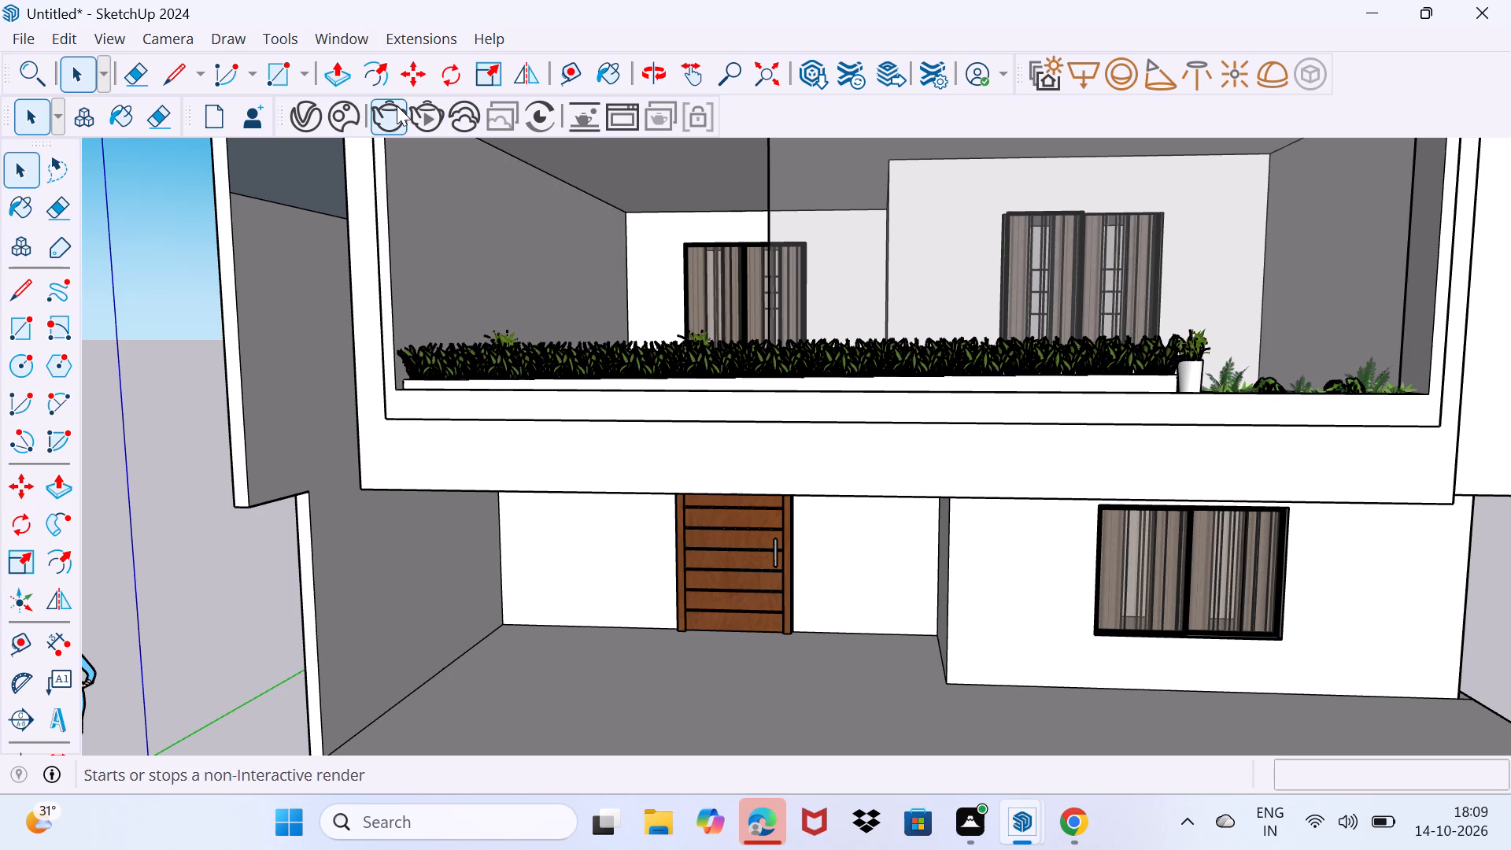
left_click(324, 39)
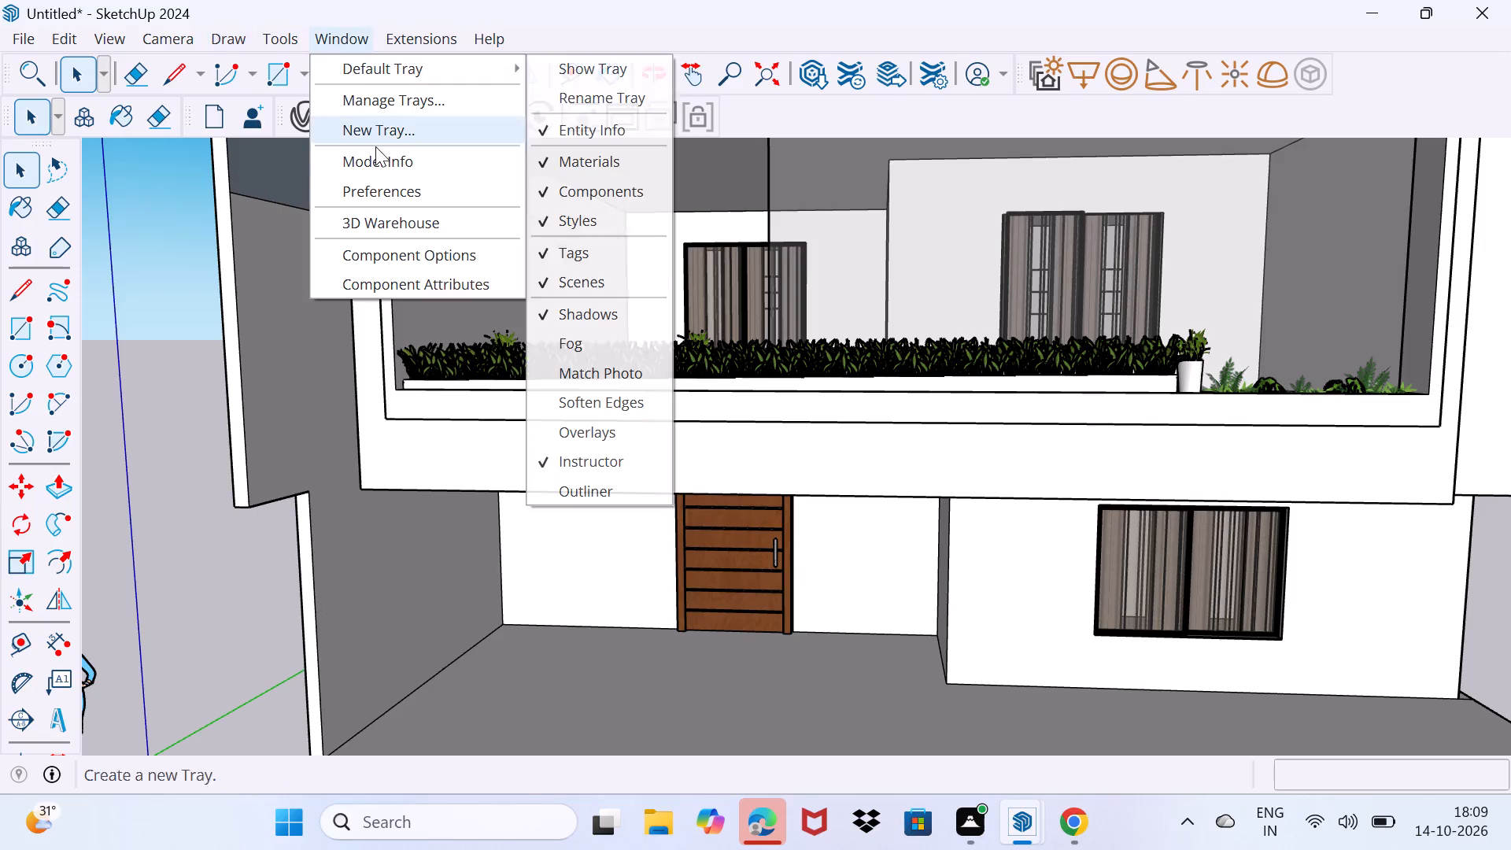
left_click(365, 70)
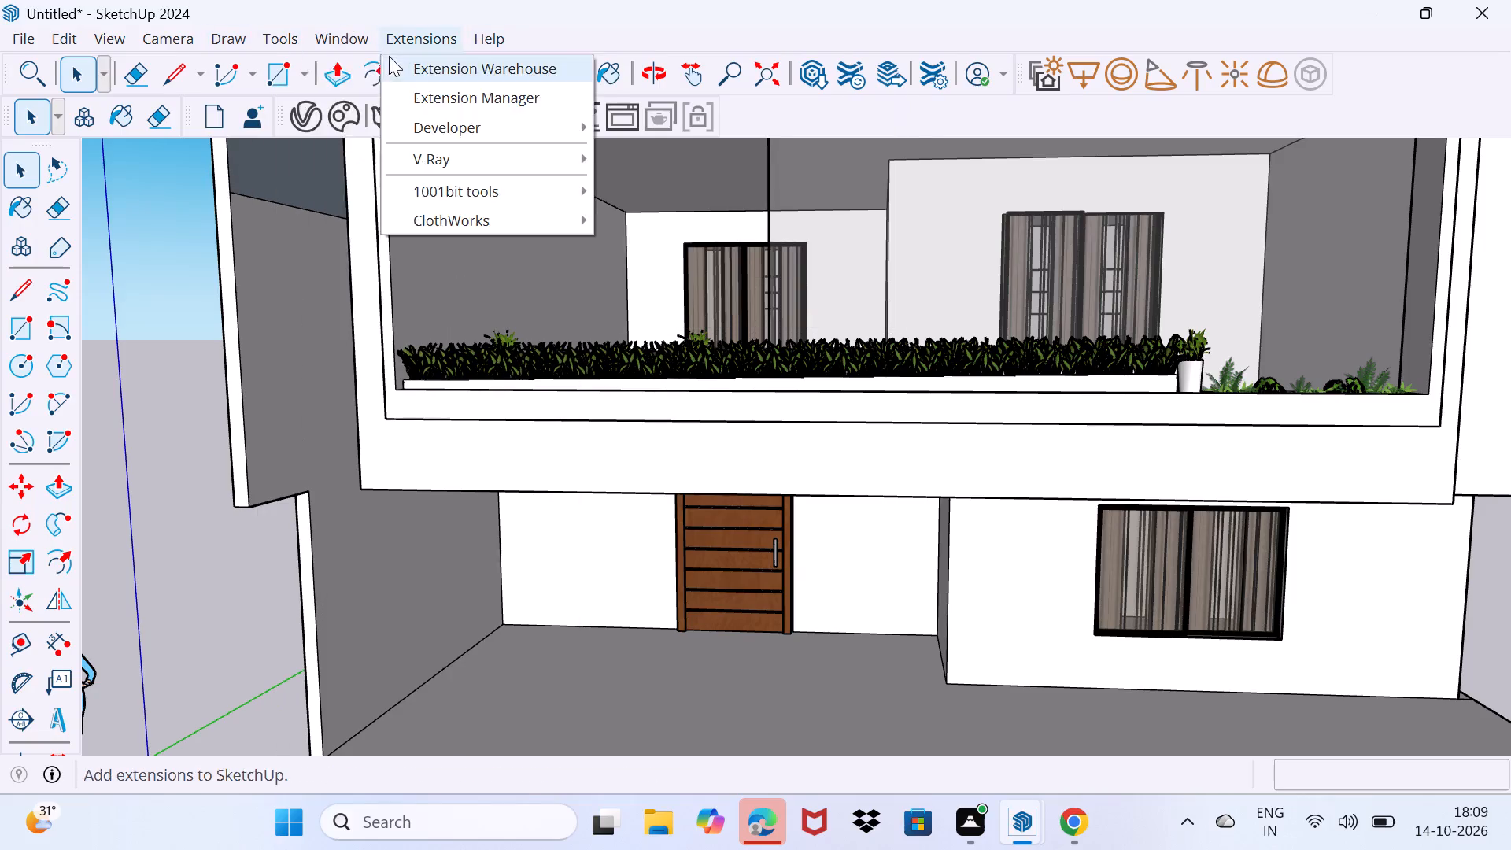
left_click(384, 71)
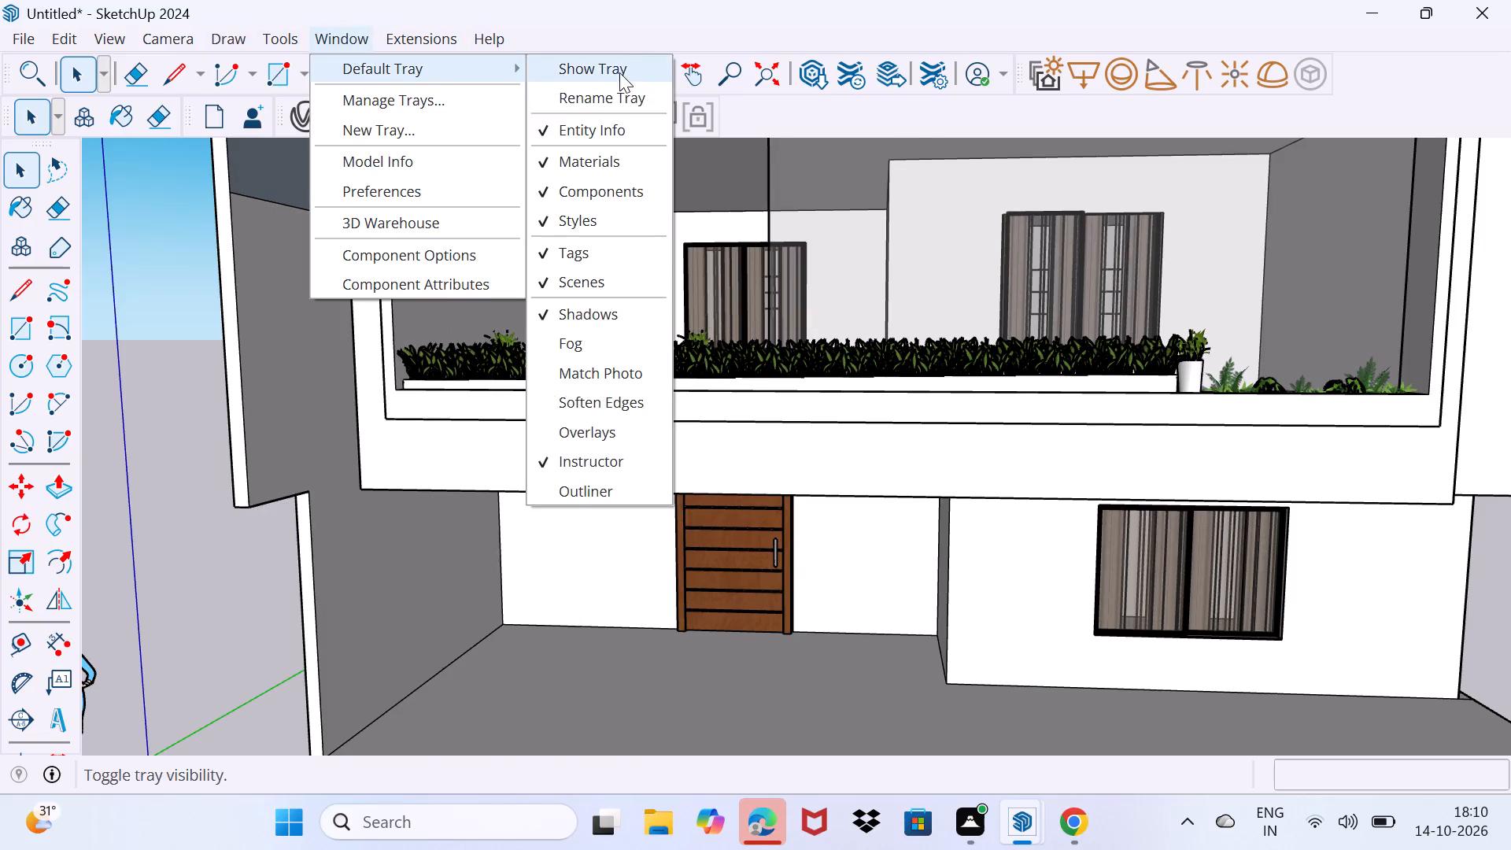
left_click(619, 73)
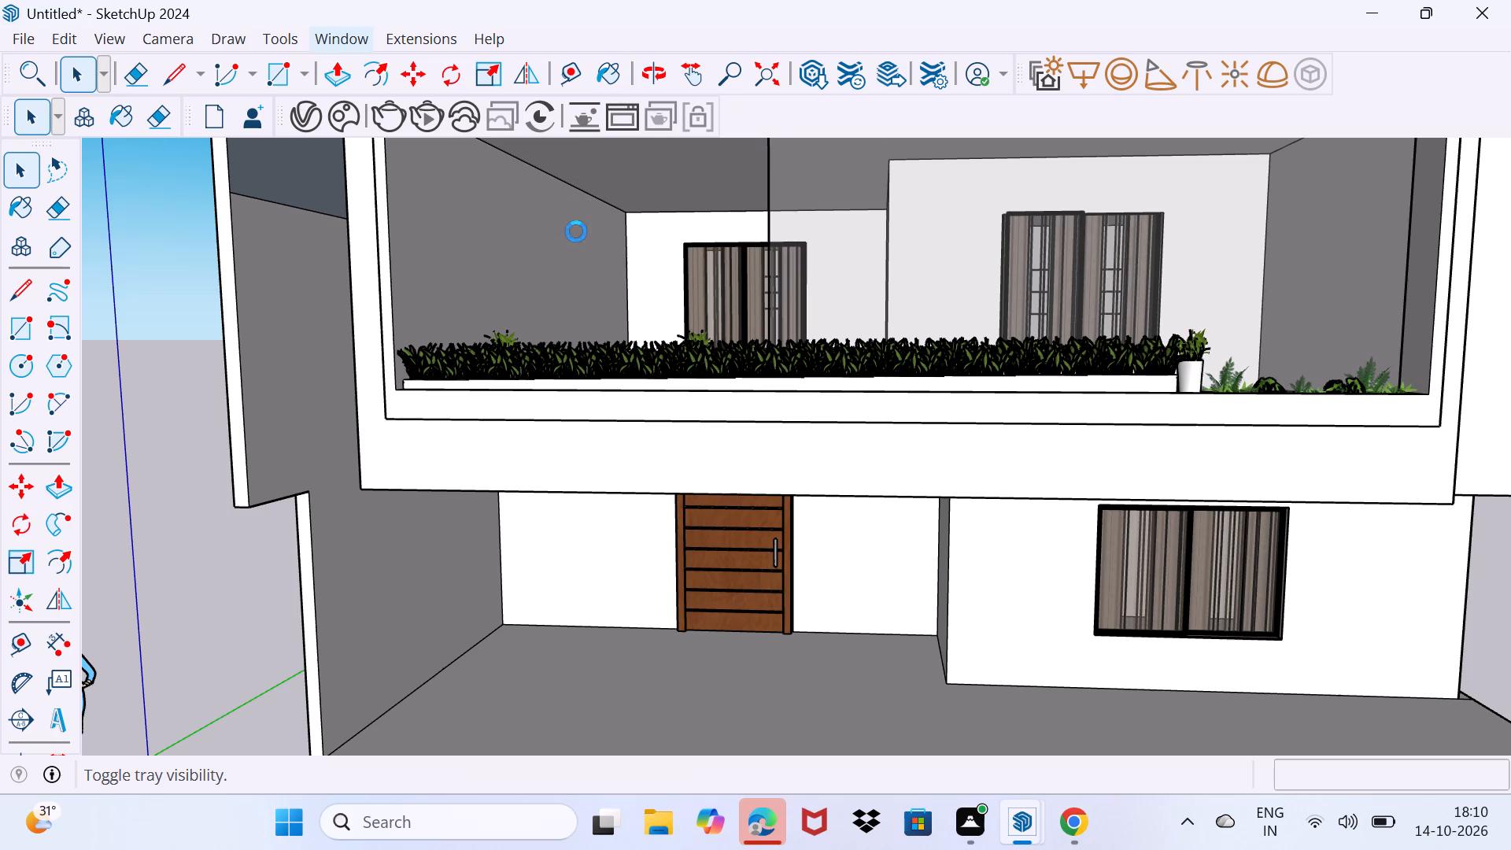
left_click_drag(1011, 600, 972, 447)
left_click_drag(1029, 582, 1014, 290)
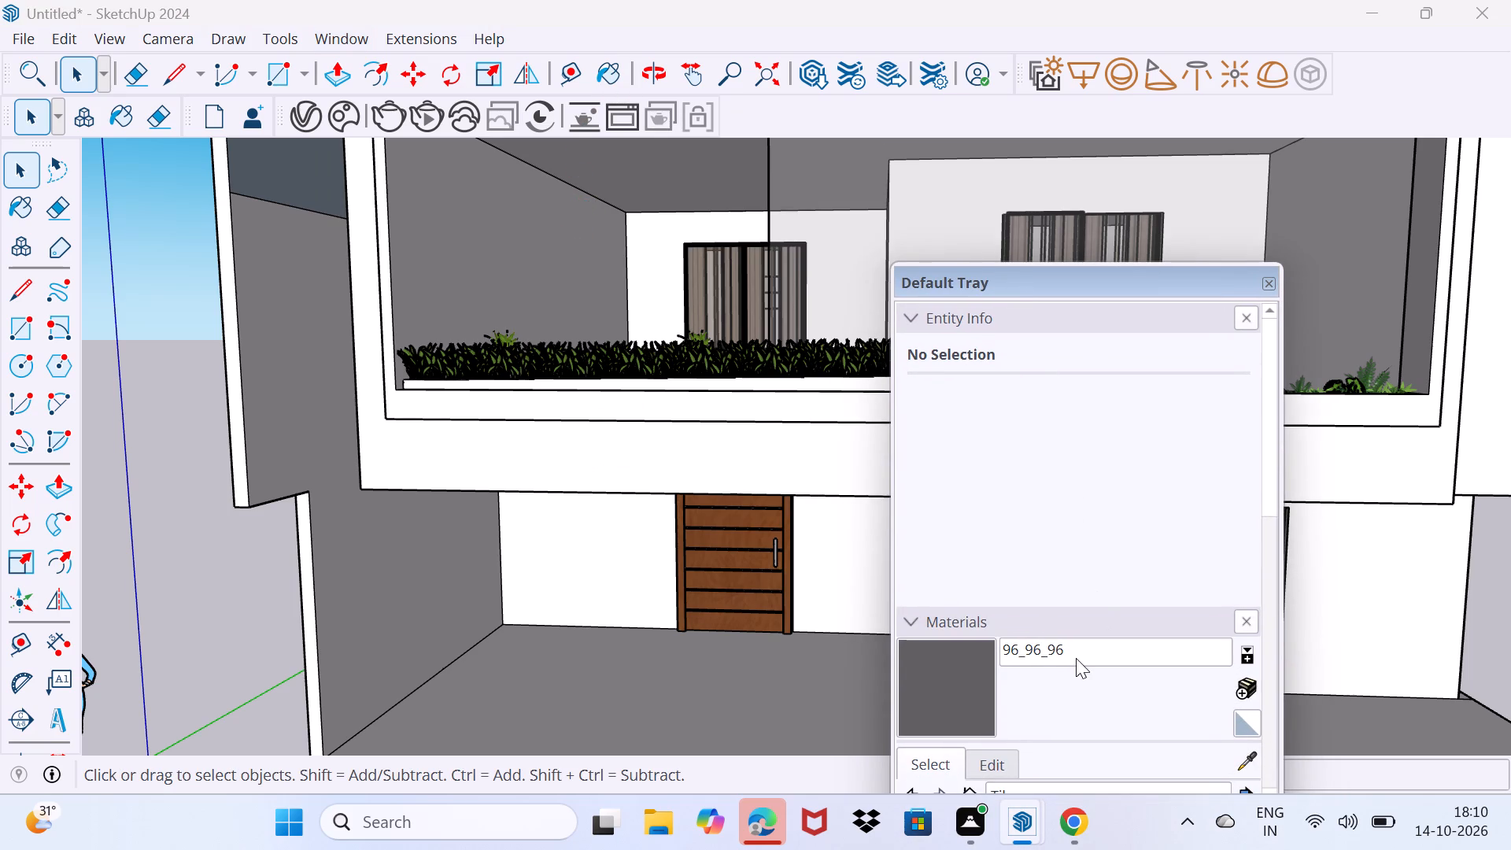
left_click_drag(979, 288, 1062, 107)
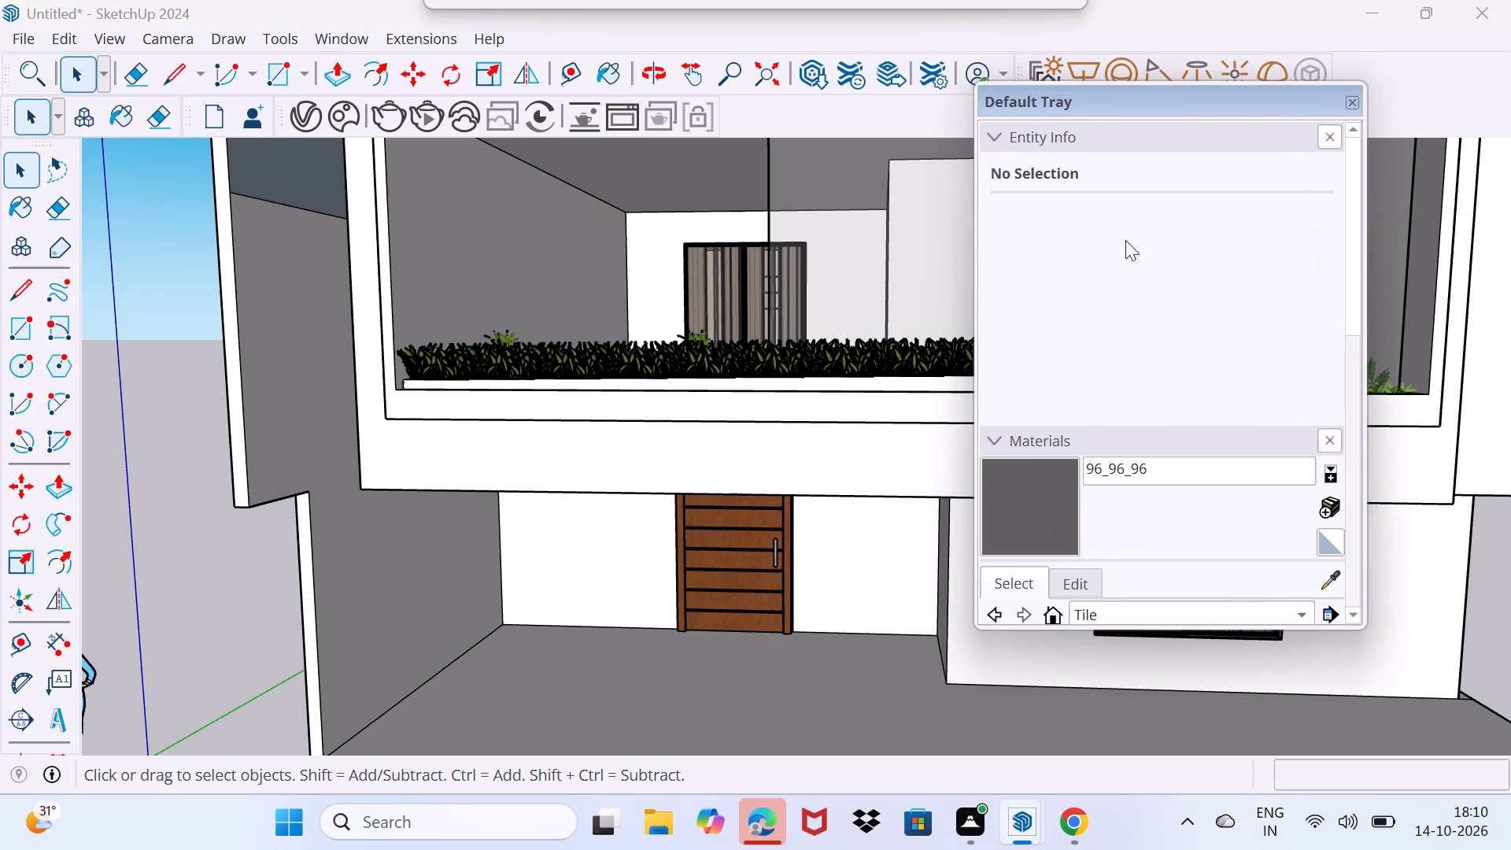
Switch the Materials library to the Wood collection and pick the plain dark brown wood in the last row.
scroll(1123, 571, "down", 4)
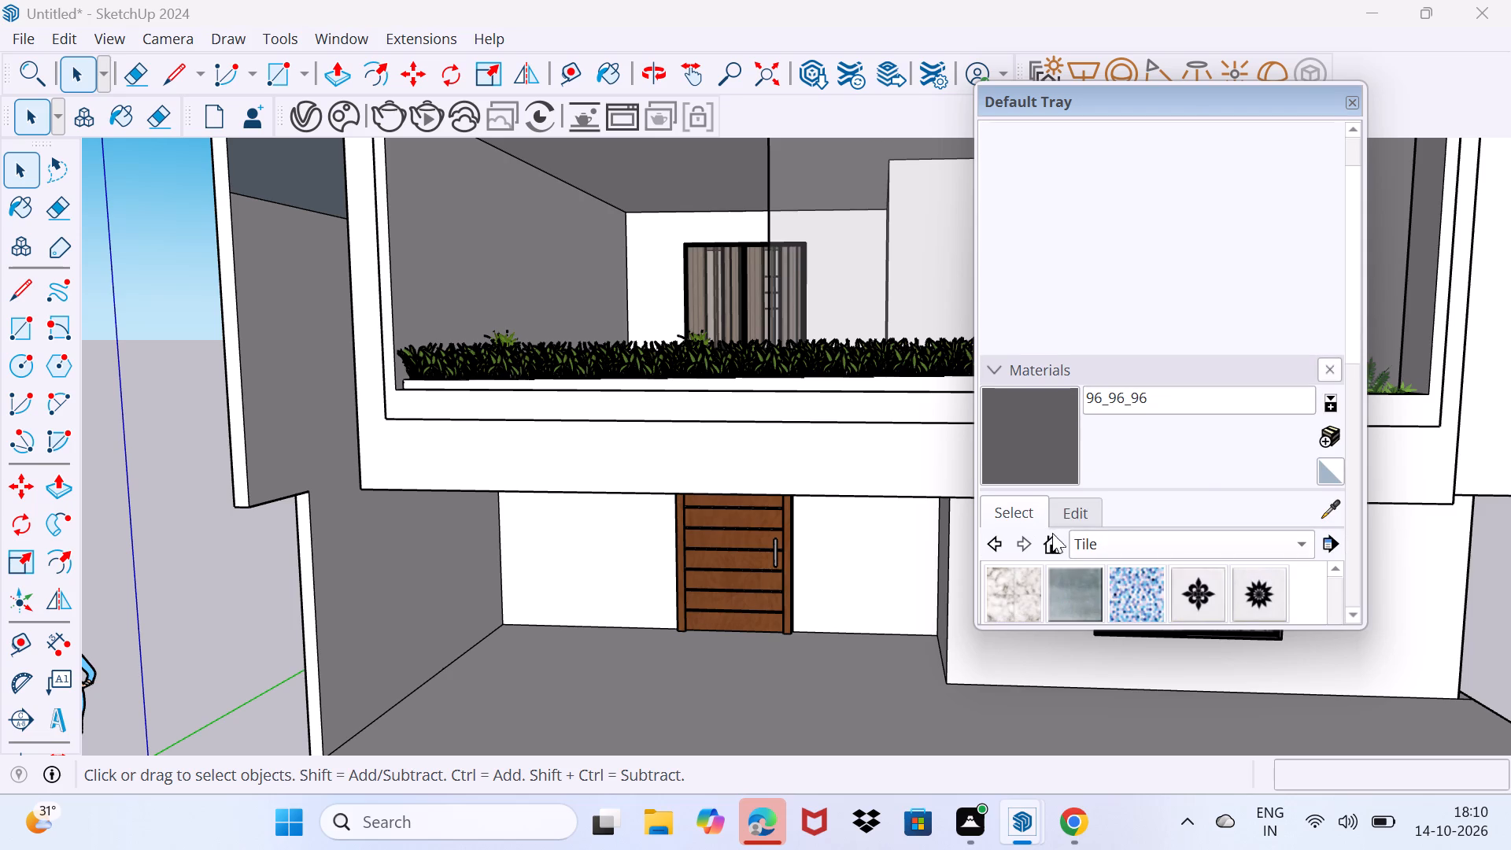
left_click(1089, 545)
scroll(1111, 524, "down", 2)
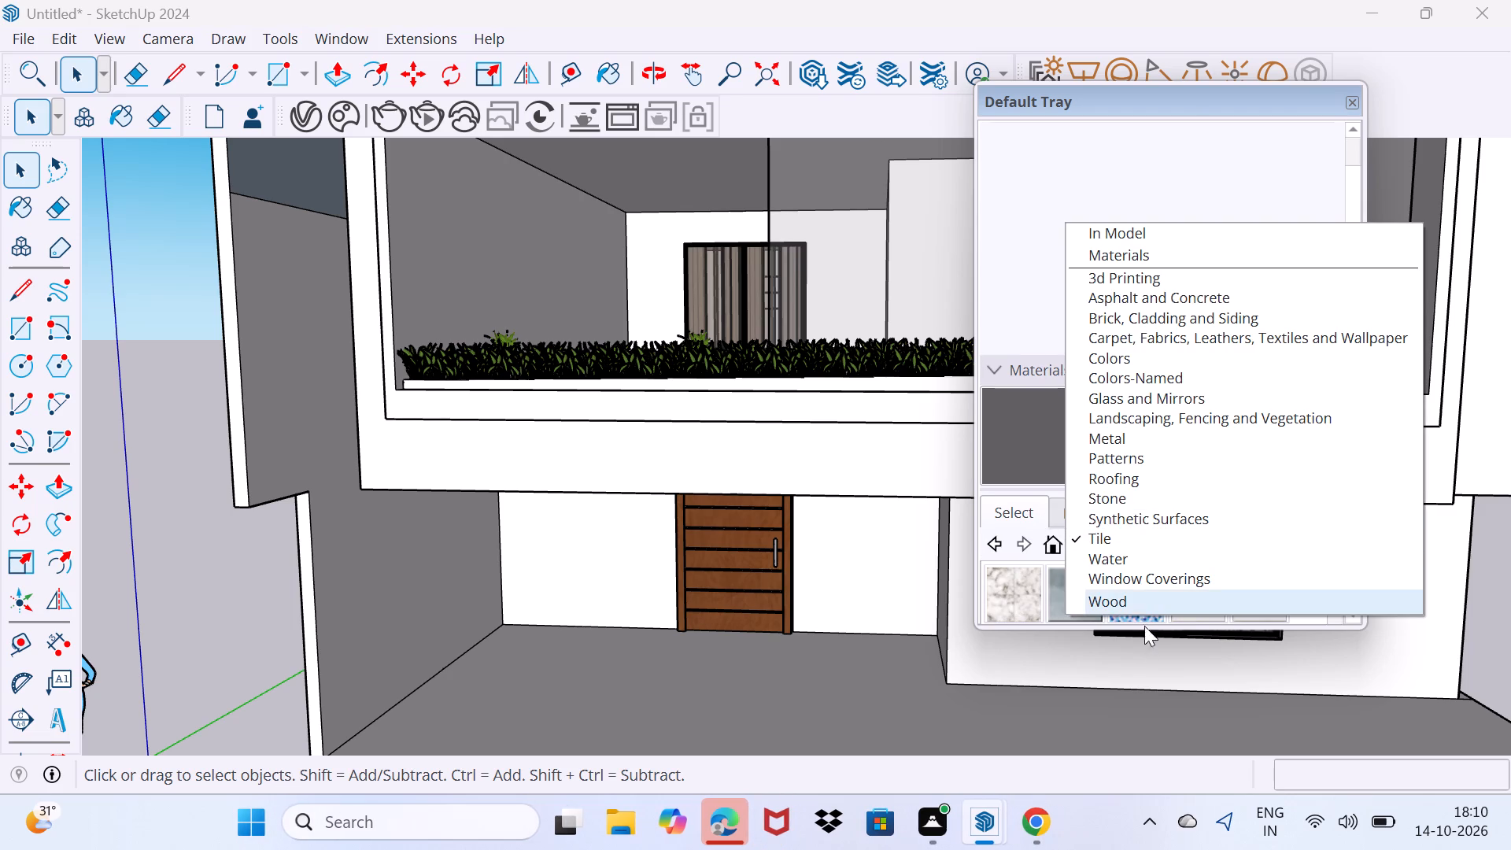
left_click(1130, 601)
scroll(1127, 600, "down", 2)
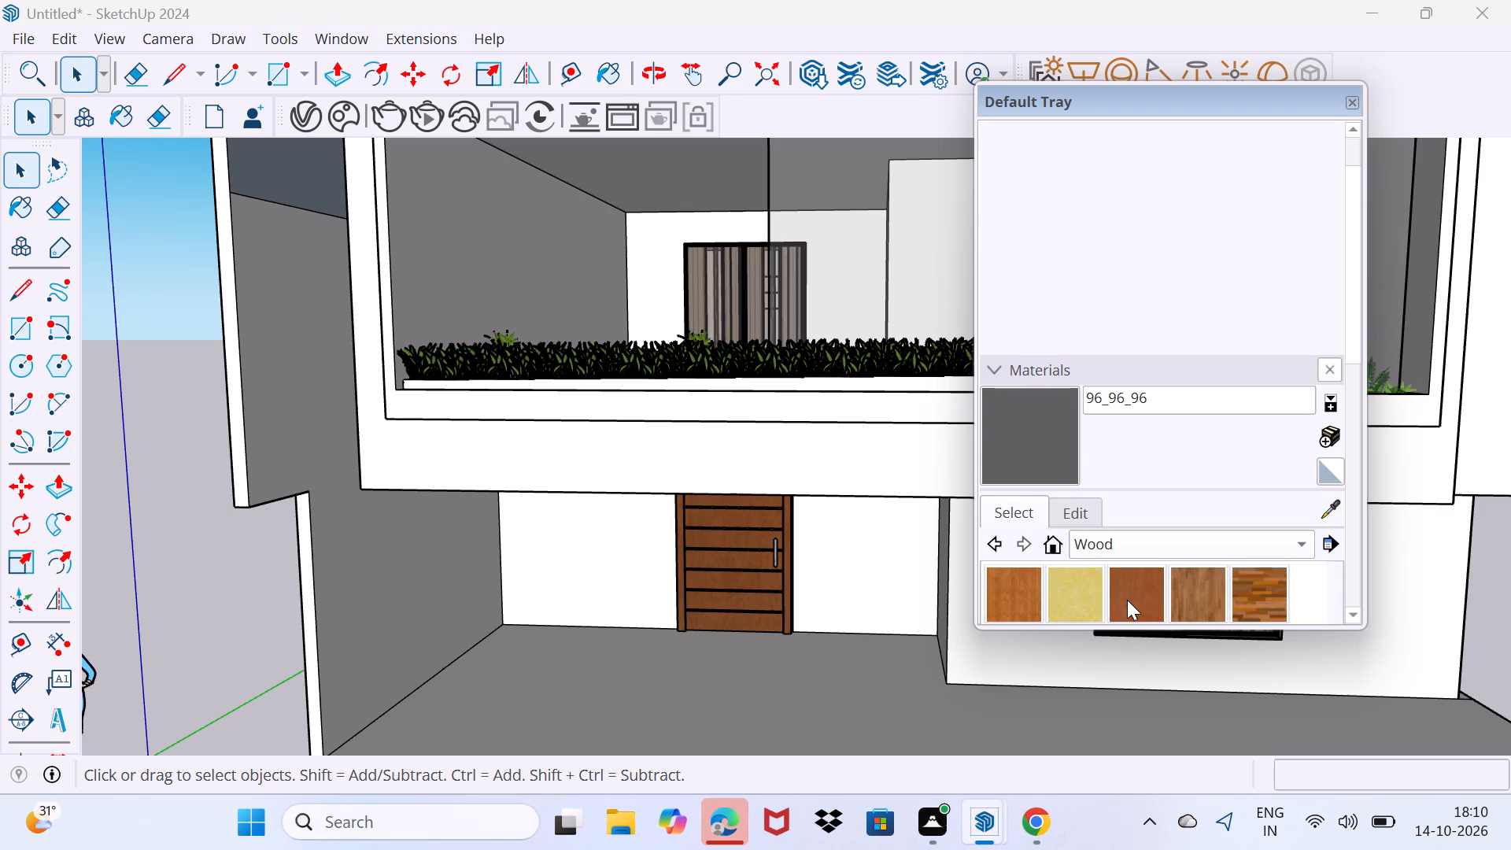
scroll(1127, 600, "down", 2)
left_click_drag(1352, 426, 1352, 432)
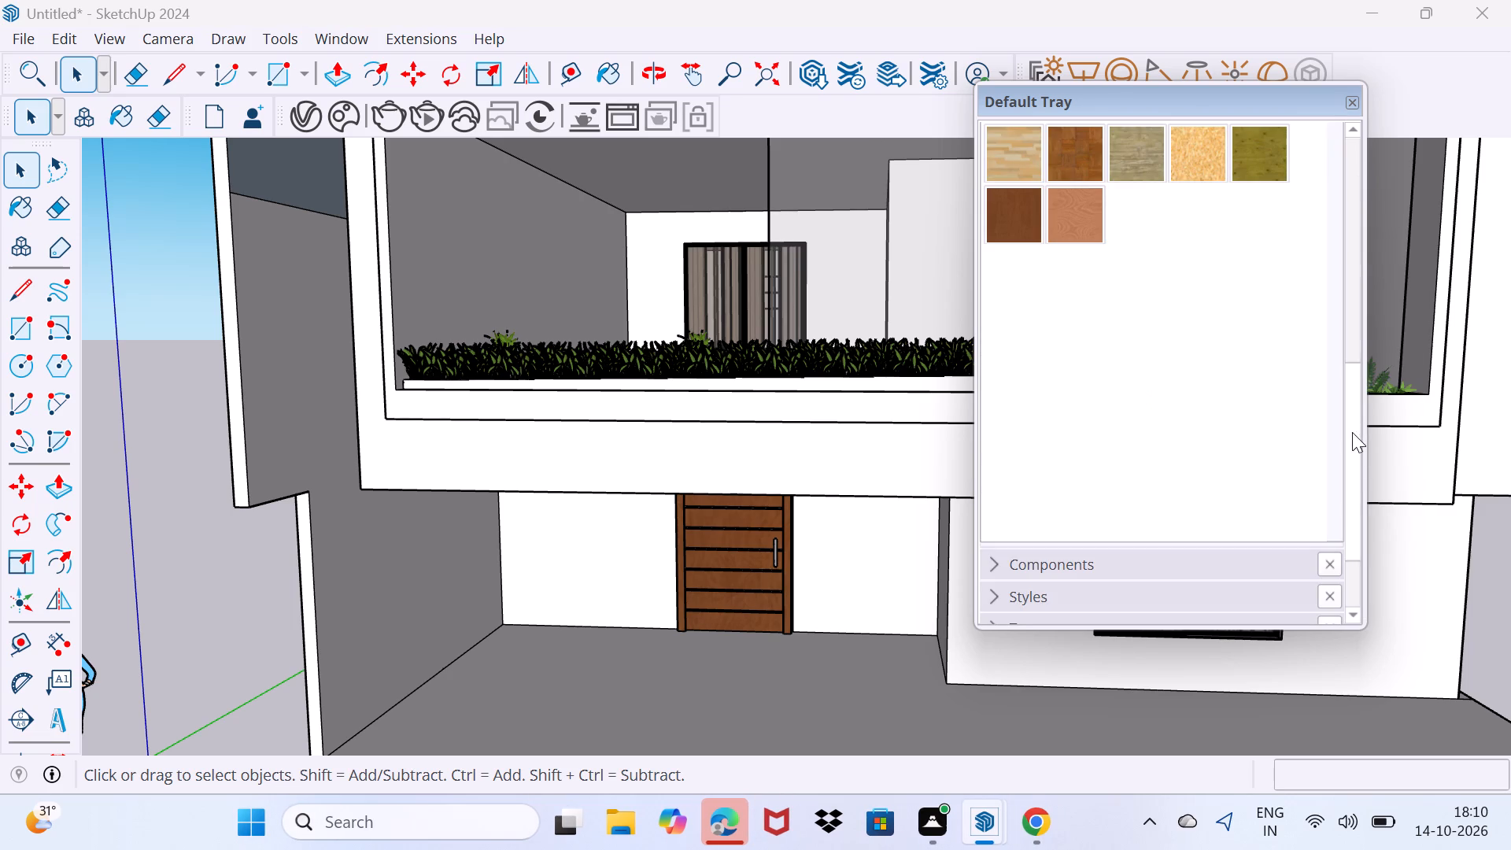
left_click_drag(1352, 432, 1364, 487)
scroll(1085, 395, "up", 2)
middle_click(1101, 368)
scroll(1101, 368, "up", 1)
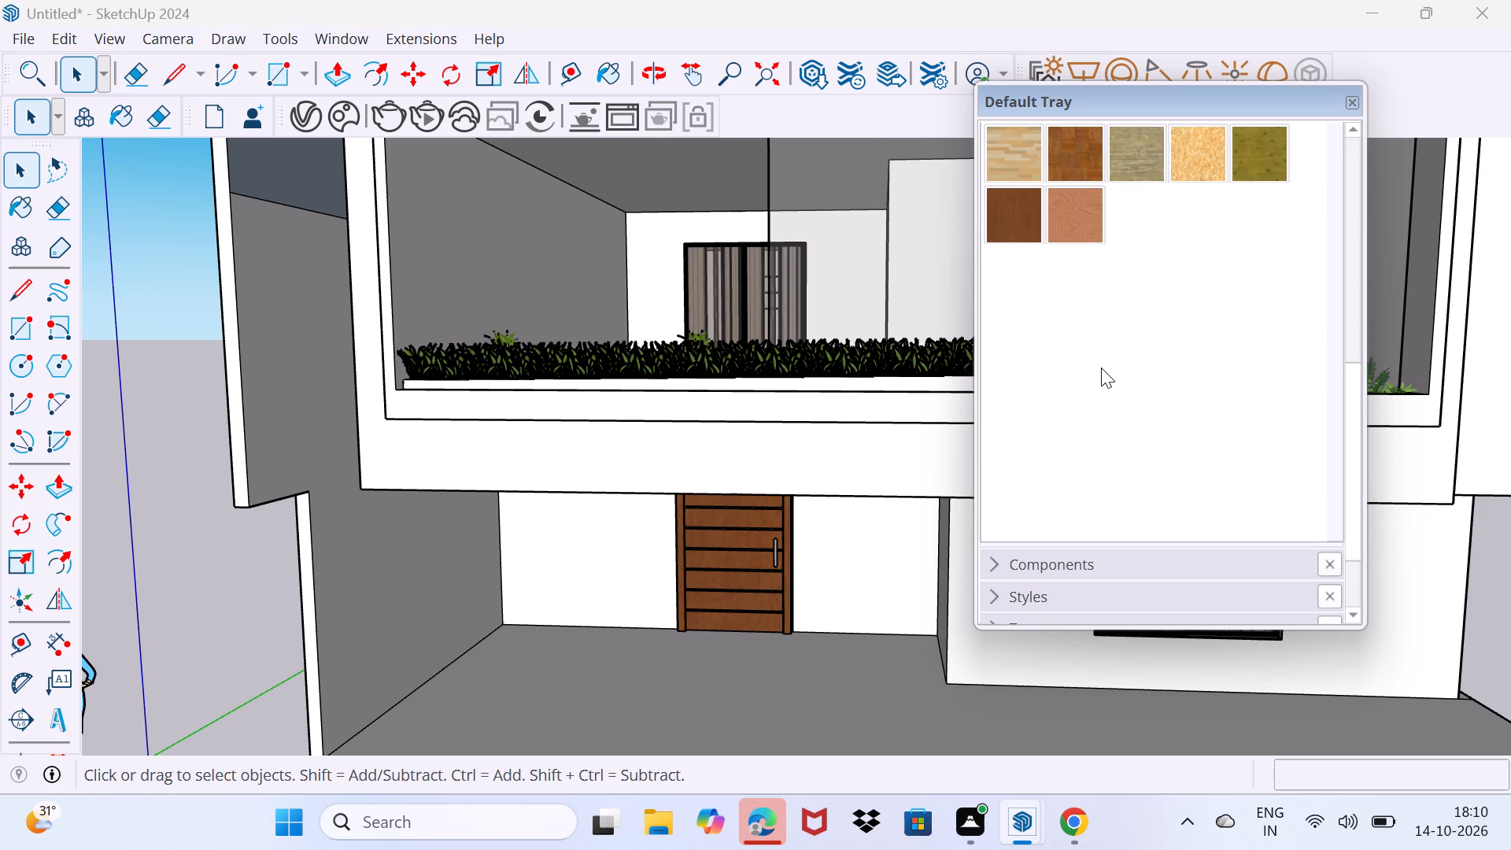
scroll(1101, 368, "up", 2)
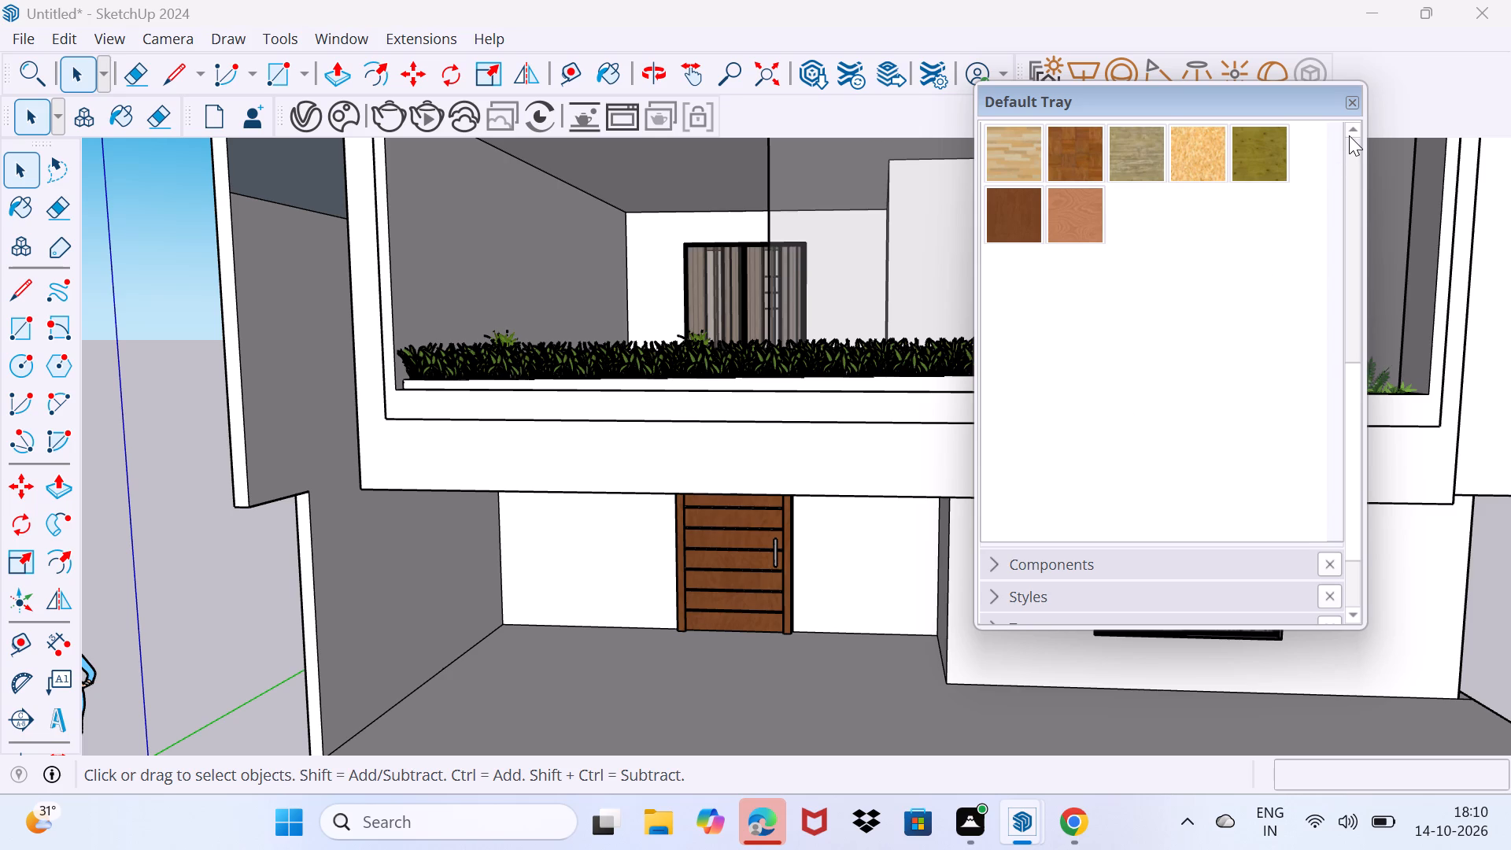
left_click(1349, 135)
triple_click(1349, 135)
double_click(1349, 135)
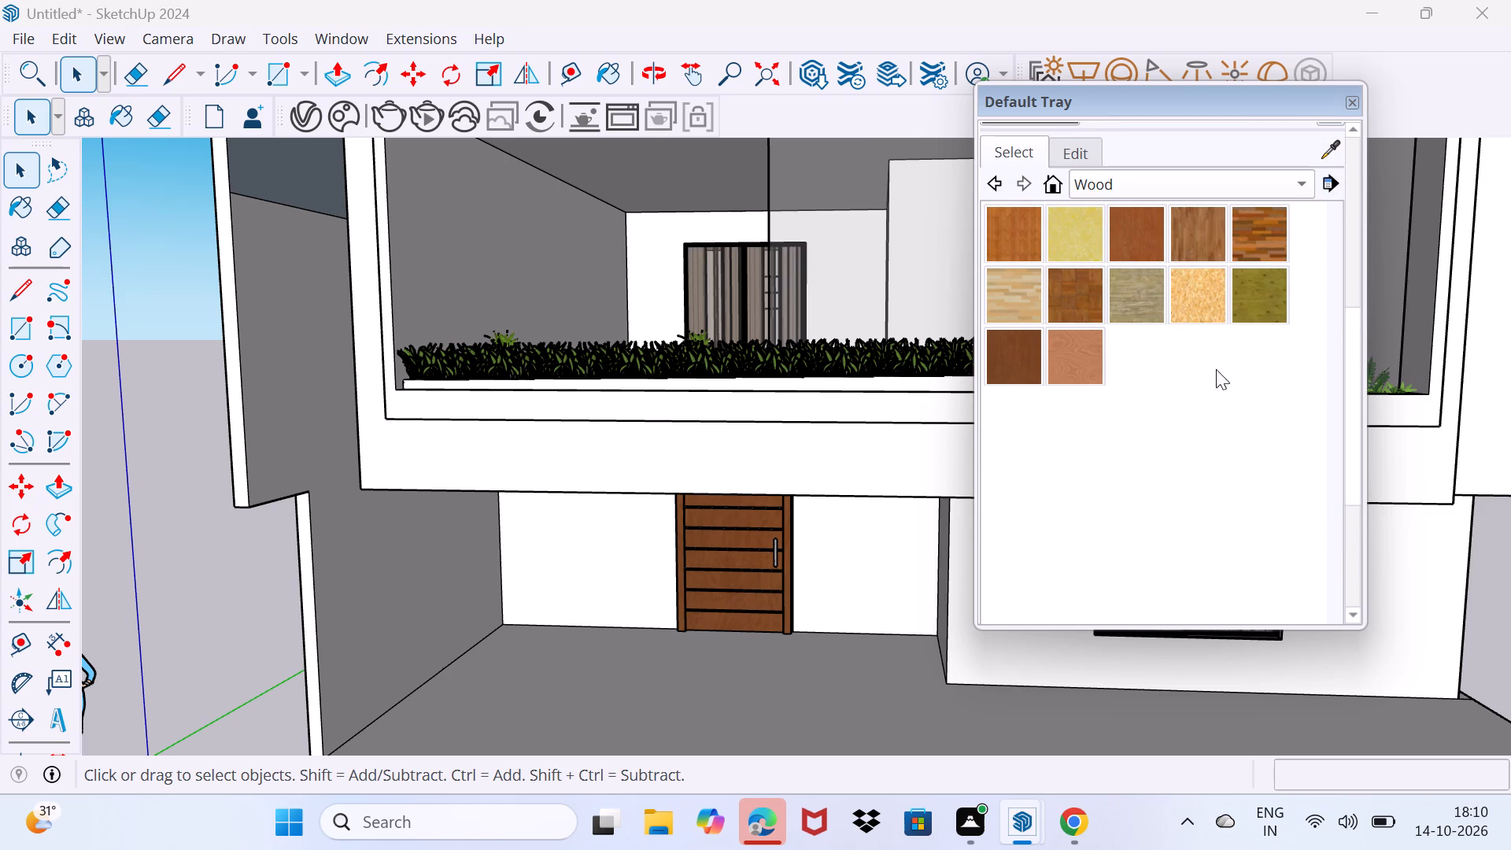
left_click(1029, 368)
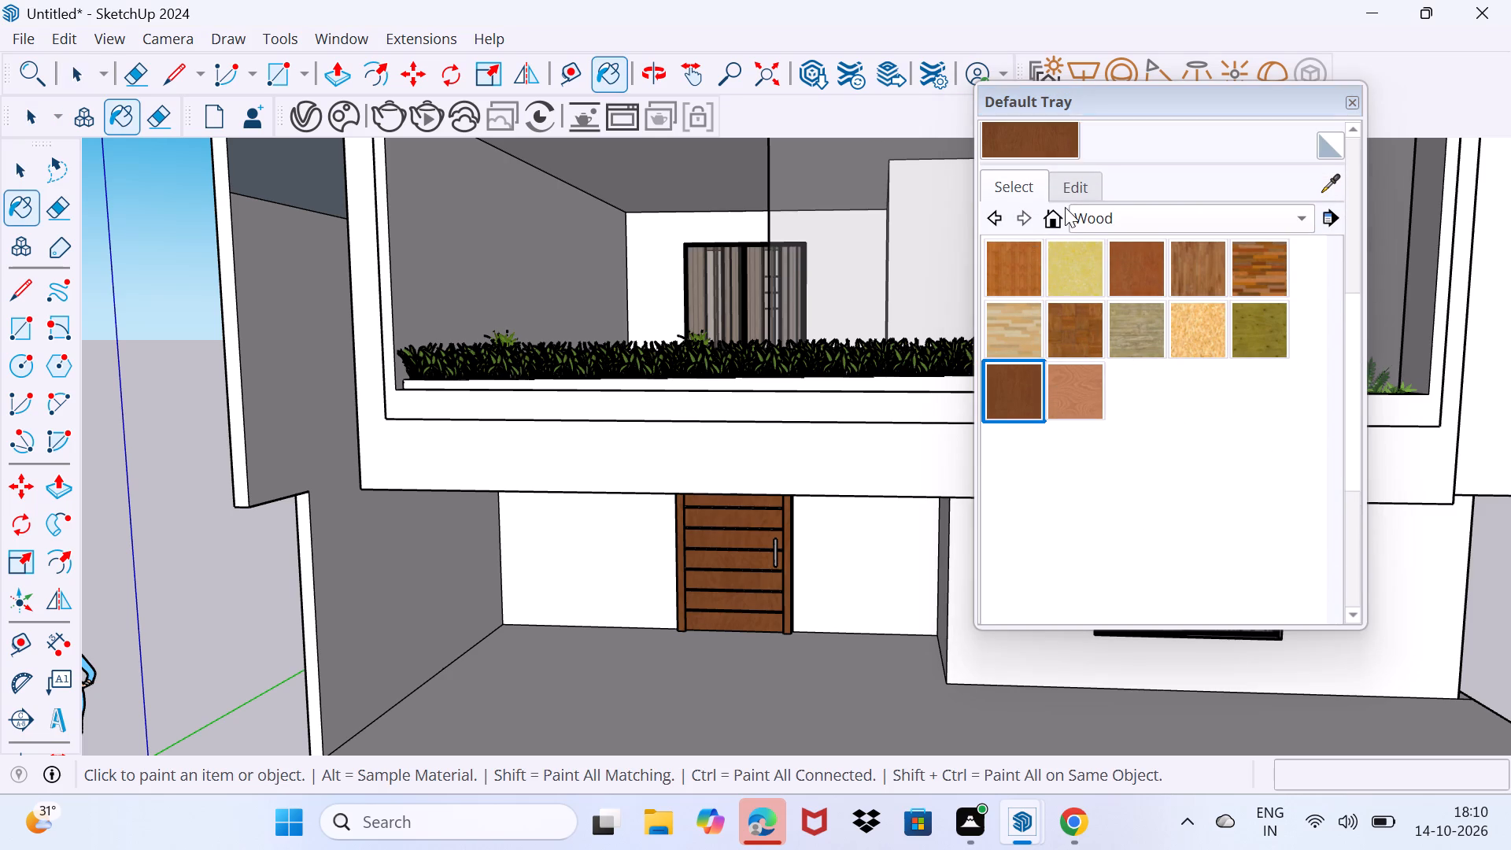
Paint the balcony frame's outer front face and its recessed inner band with the dark brown wood, moving the tray out of the way.
left_click_drag(1079, 96, 1189, 766)
left_click(1133, 508)
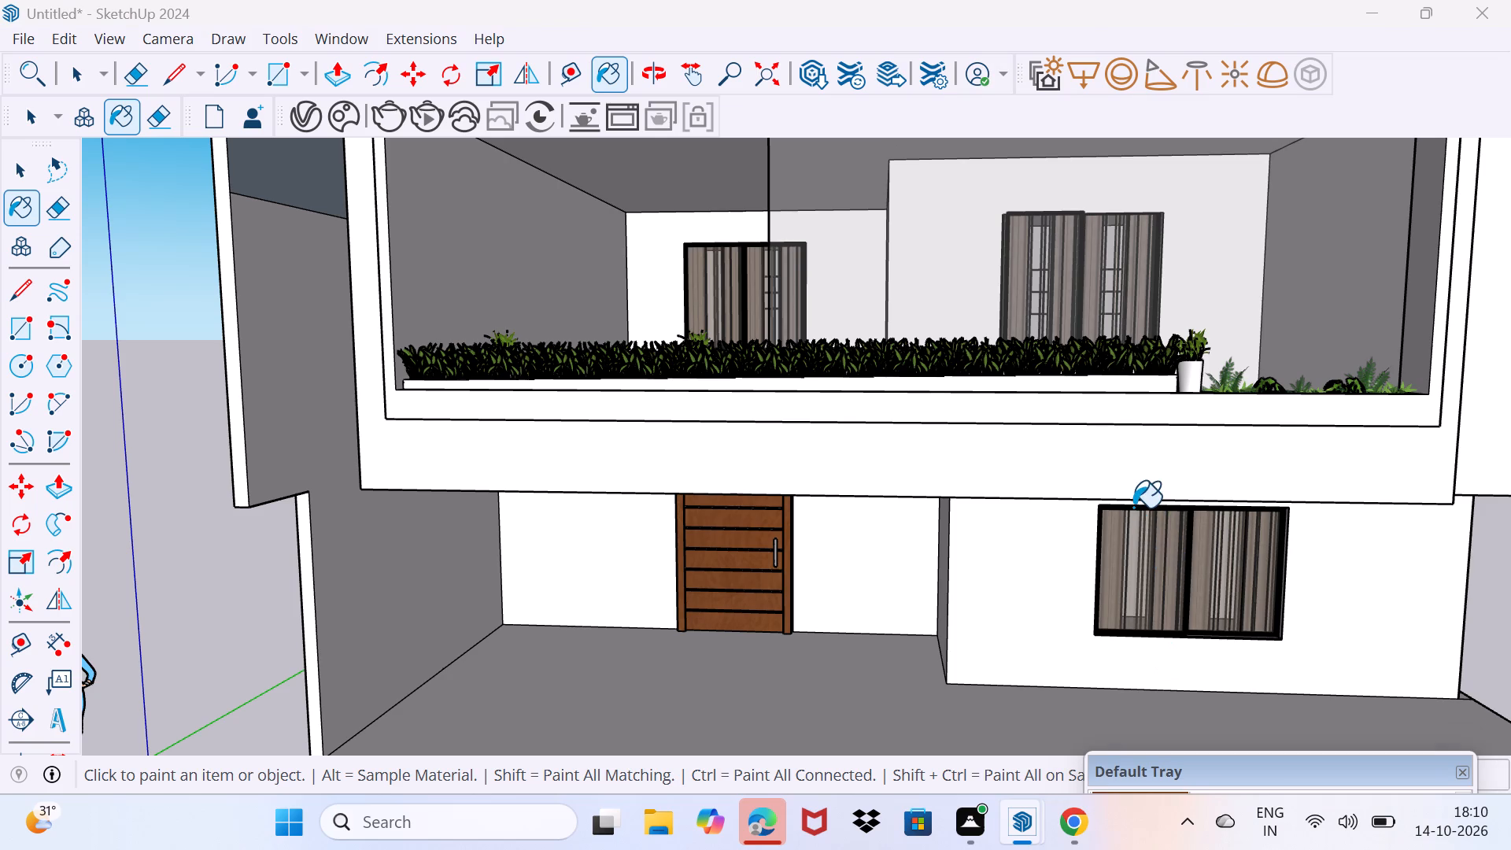
left_click(1136, 482)
middle_click_drag(1136, 482, 1080, 607)
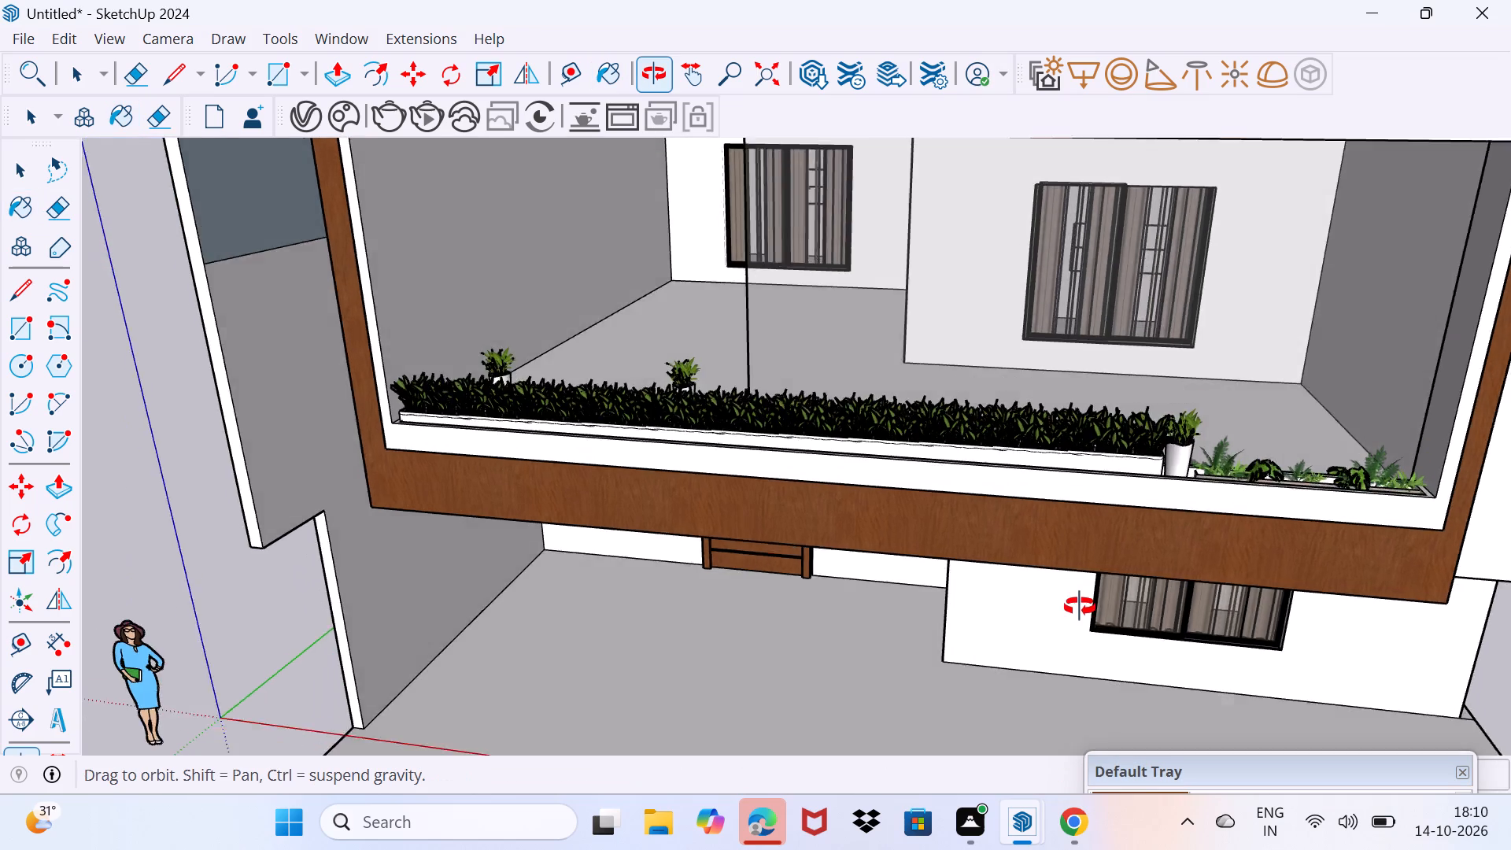
middle_click_drag(1080, 607, 919, 628)
scroll(1221, 597, "up", 2)
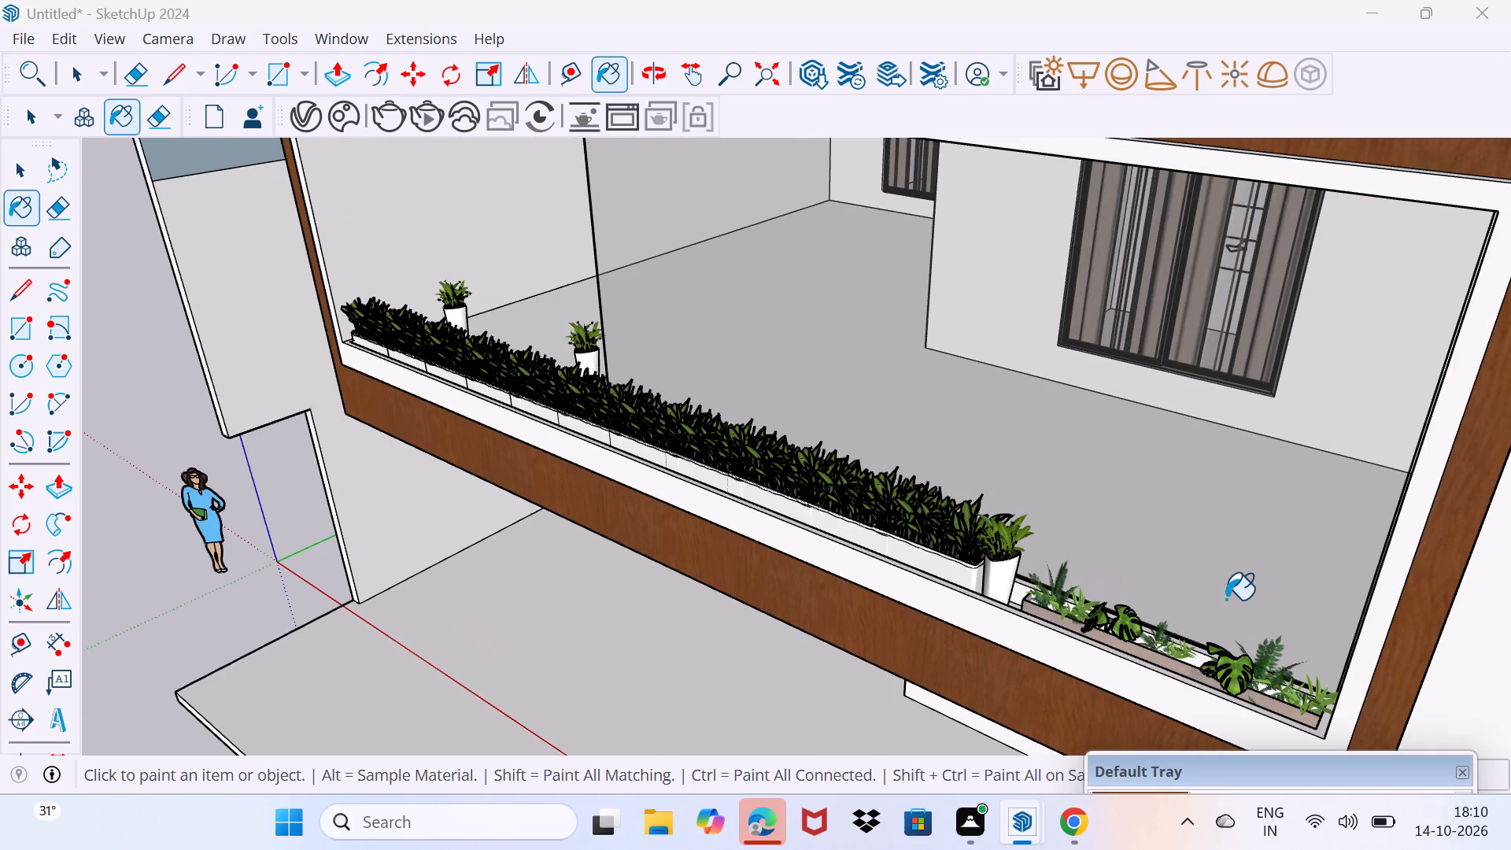
left_click(1257, 732)
middle_click_drag(1257, 729, 1265, 724)
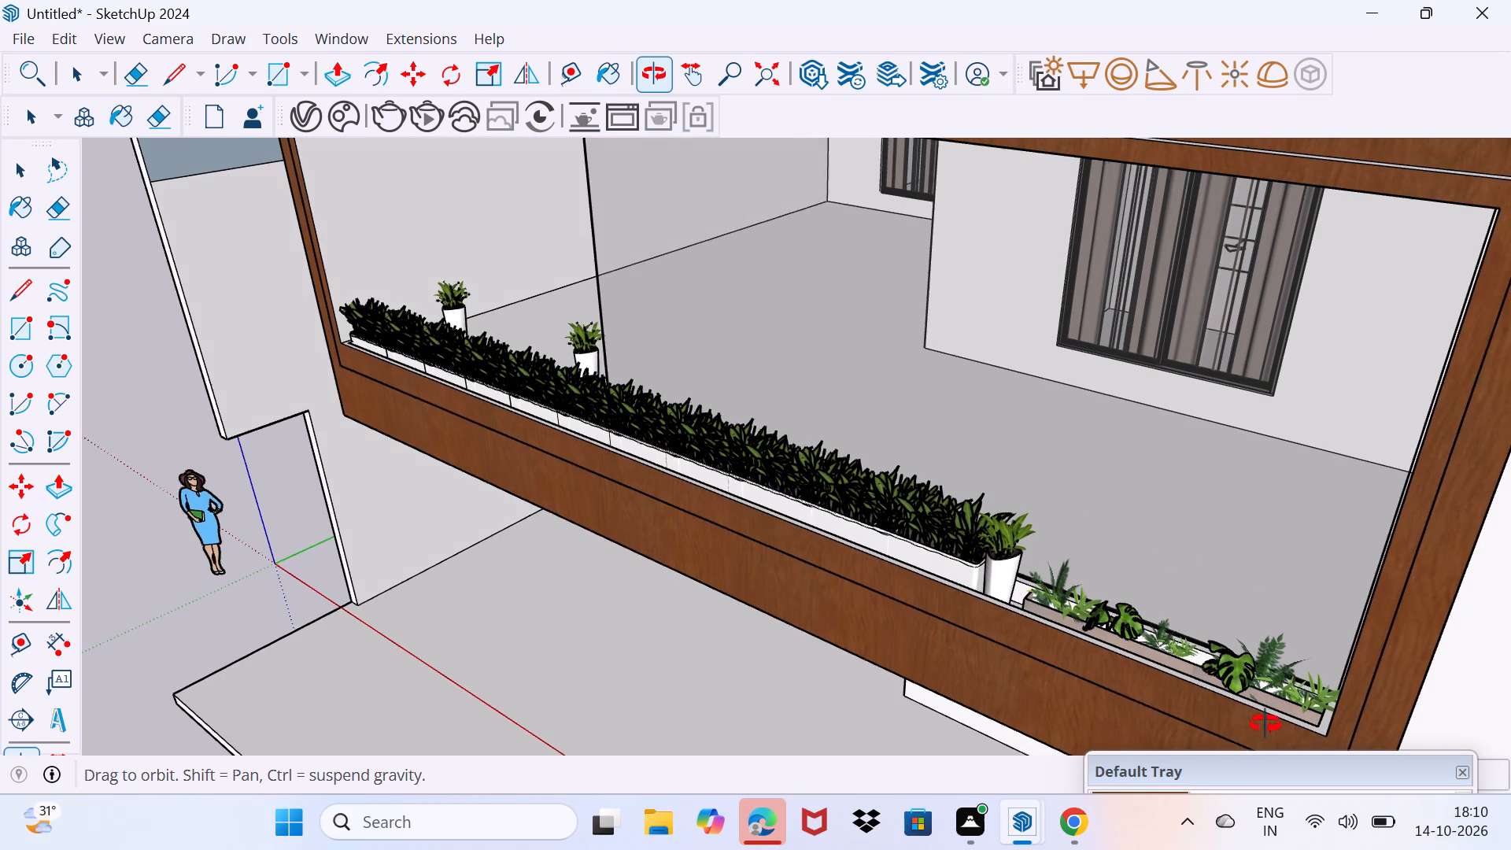
middle_click_drag(1265, 724, 1248, 760)
Paint the frame's narrow ledge beside the planters and the thin step between its two upper bands with the same wood.
scroll(1248, 738, "up", 2)
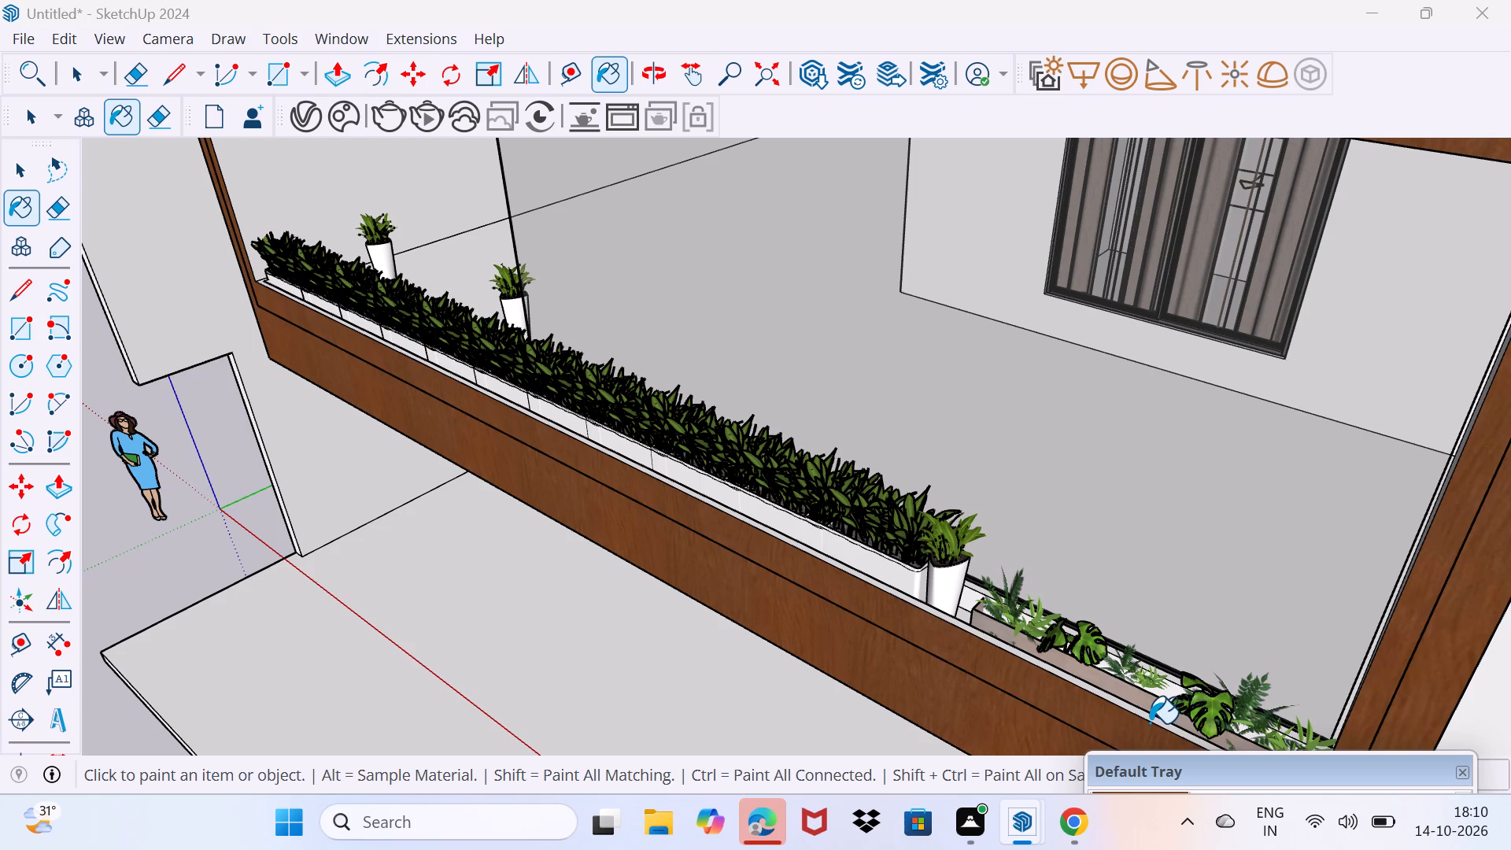
left_click(1150, 723)
left_click(1150, 717)
scroll(1150, 717, "down", 6)
scroll(1311, 423, "up", 2)
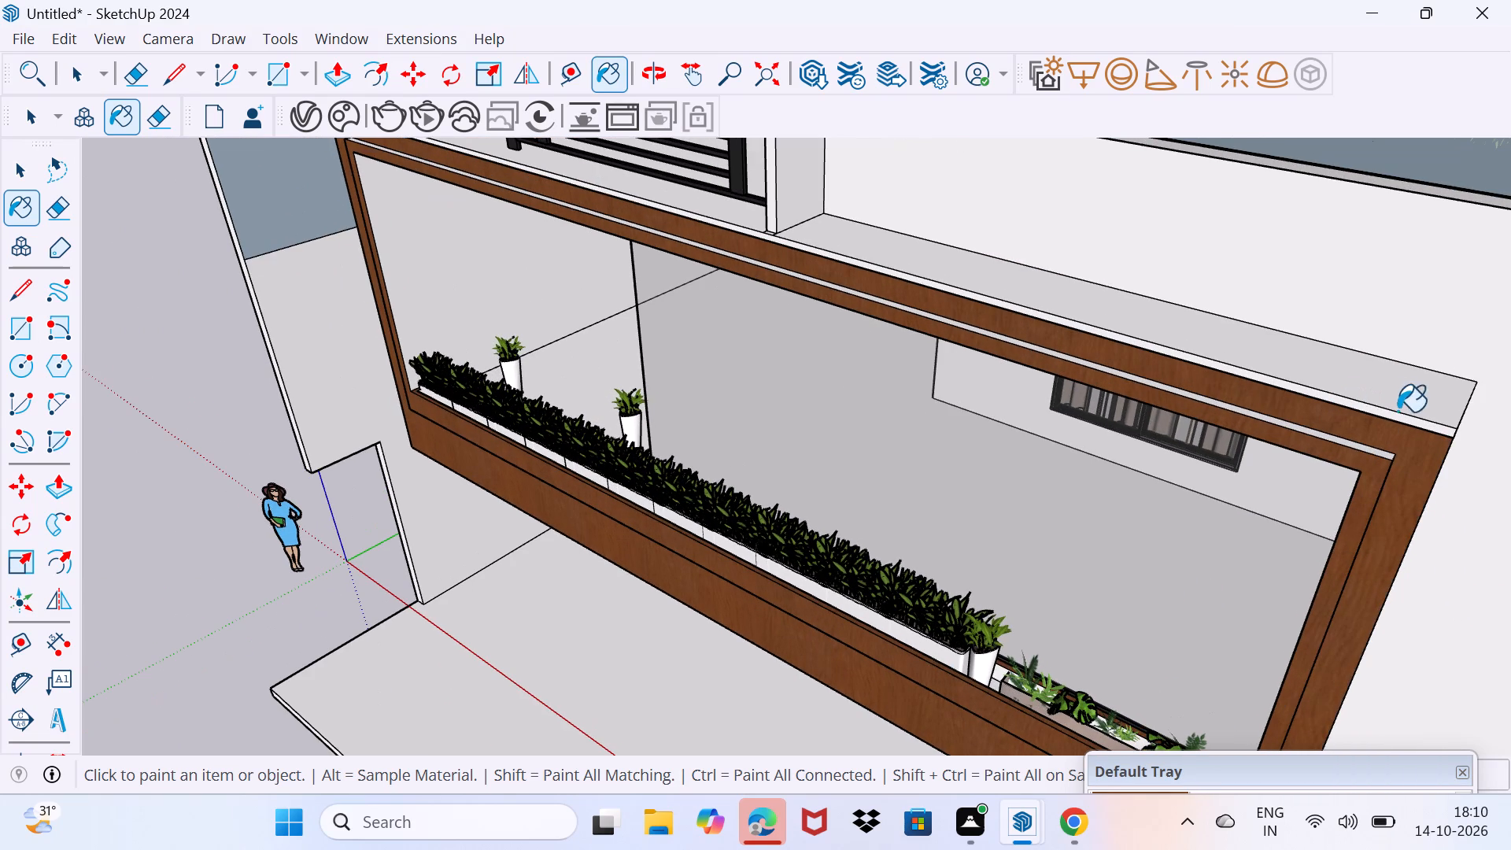
left_click(1380, 457)
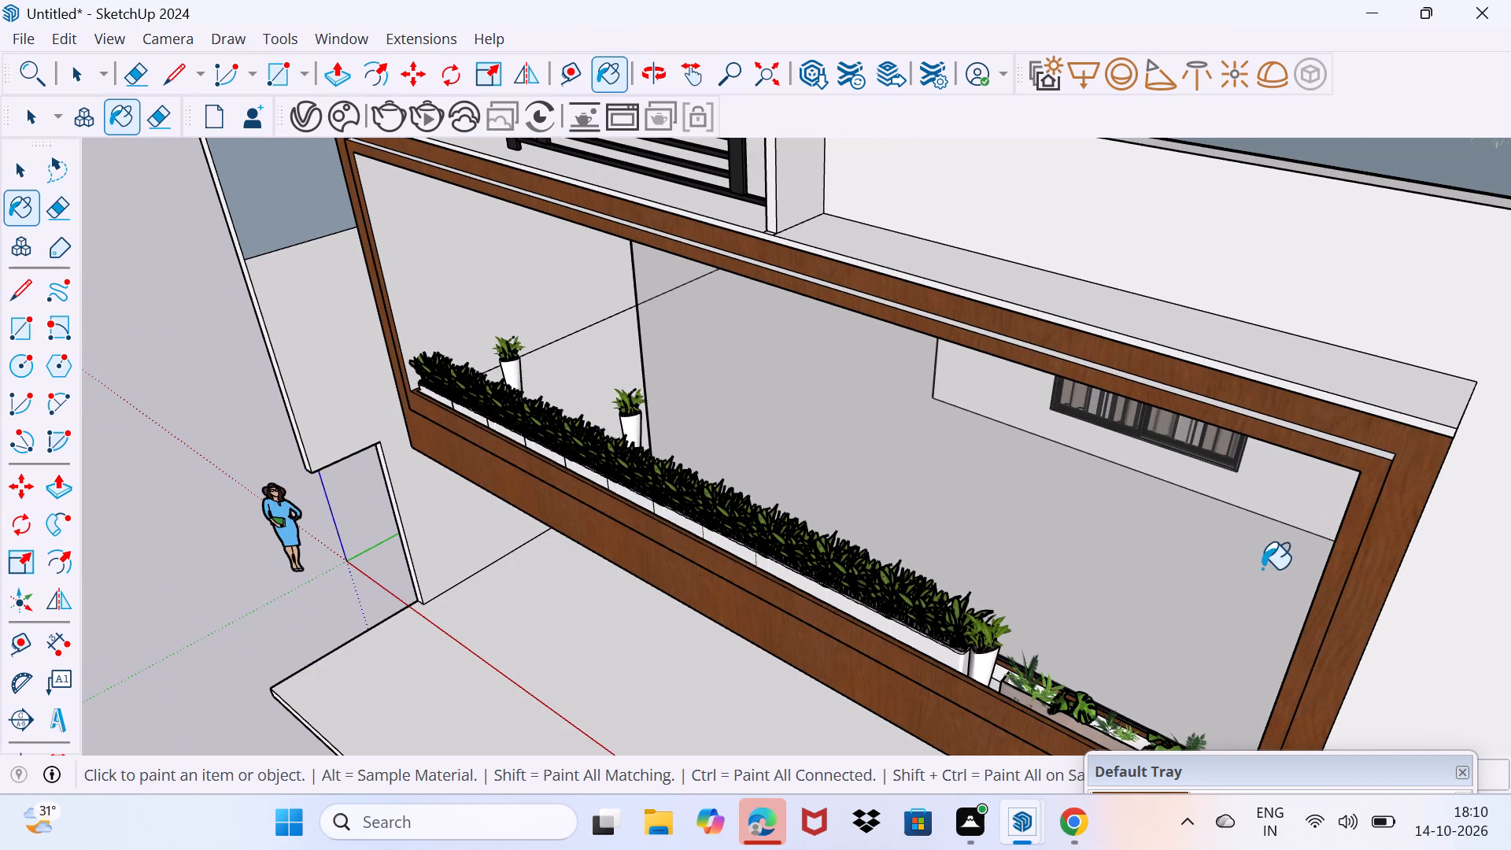
scroll(1341, 431, "up", 4)
left_click(1343, 447)
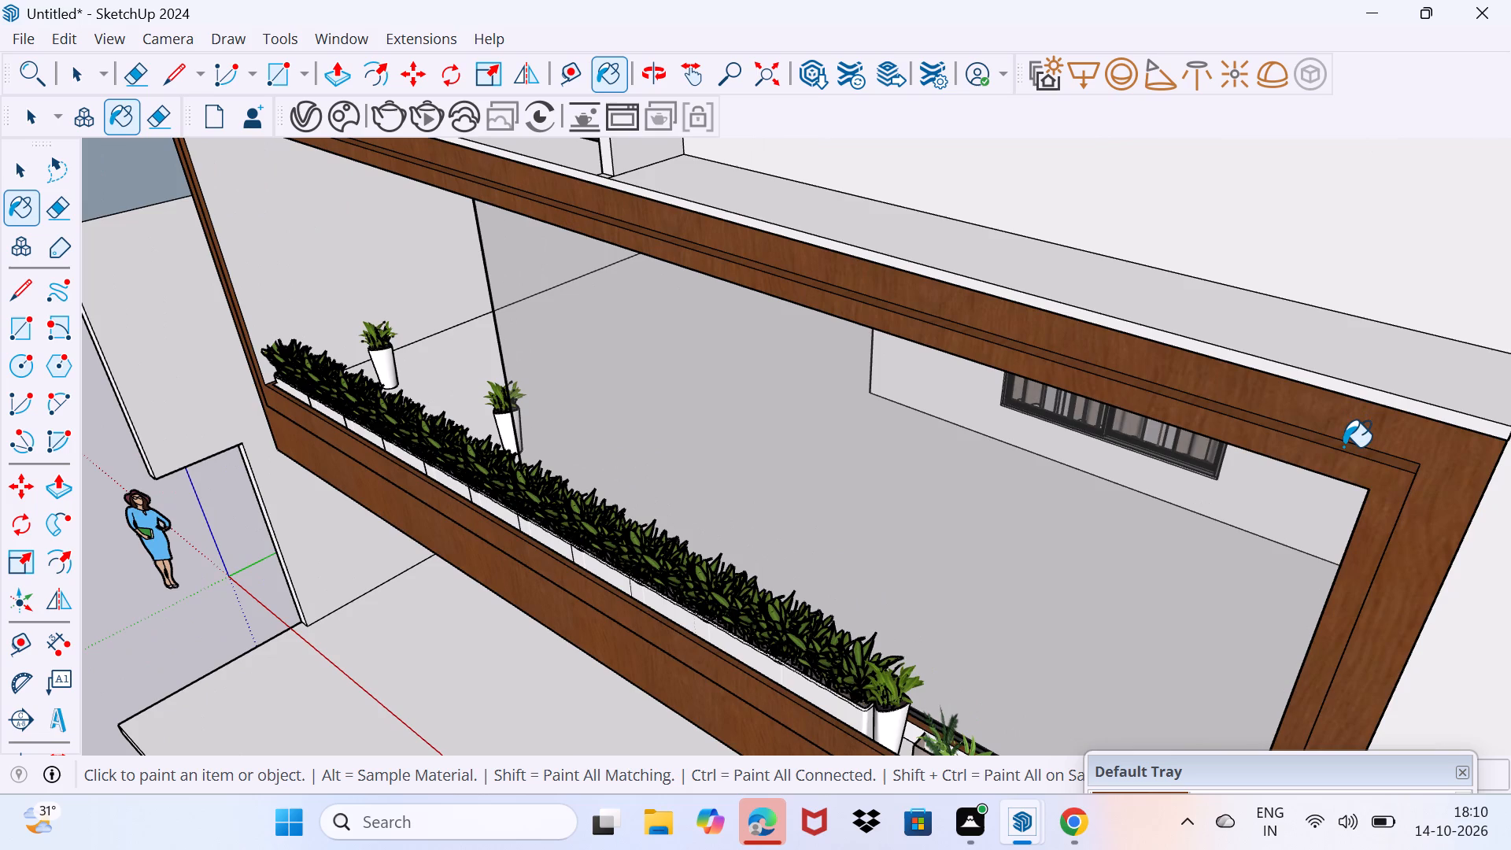
Paint the underside of the projecting balcony with the dark brown wood.
scroll(1326, 488, "down", 7)
middle_click_drag(809, 674, 1137, 493)
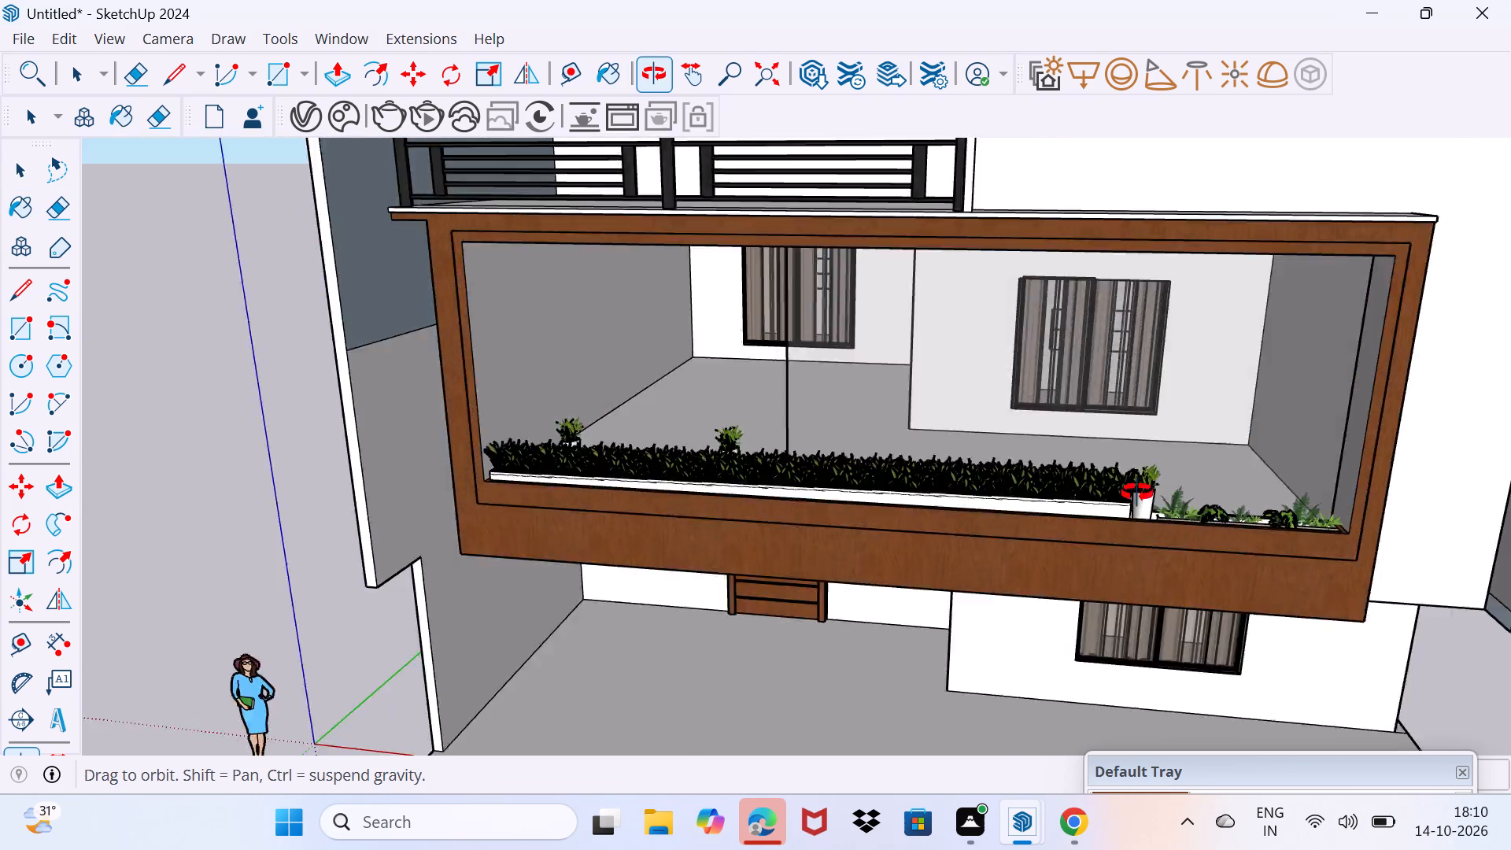
middle_click_drag(1137, 493, 1081, 281)
left_click(754, 548)
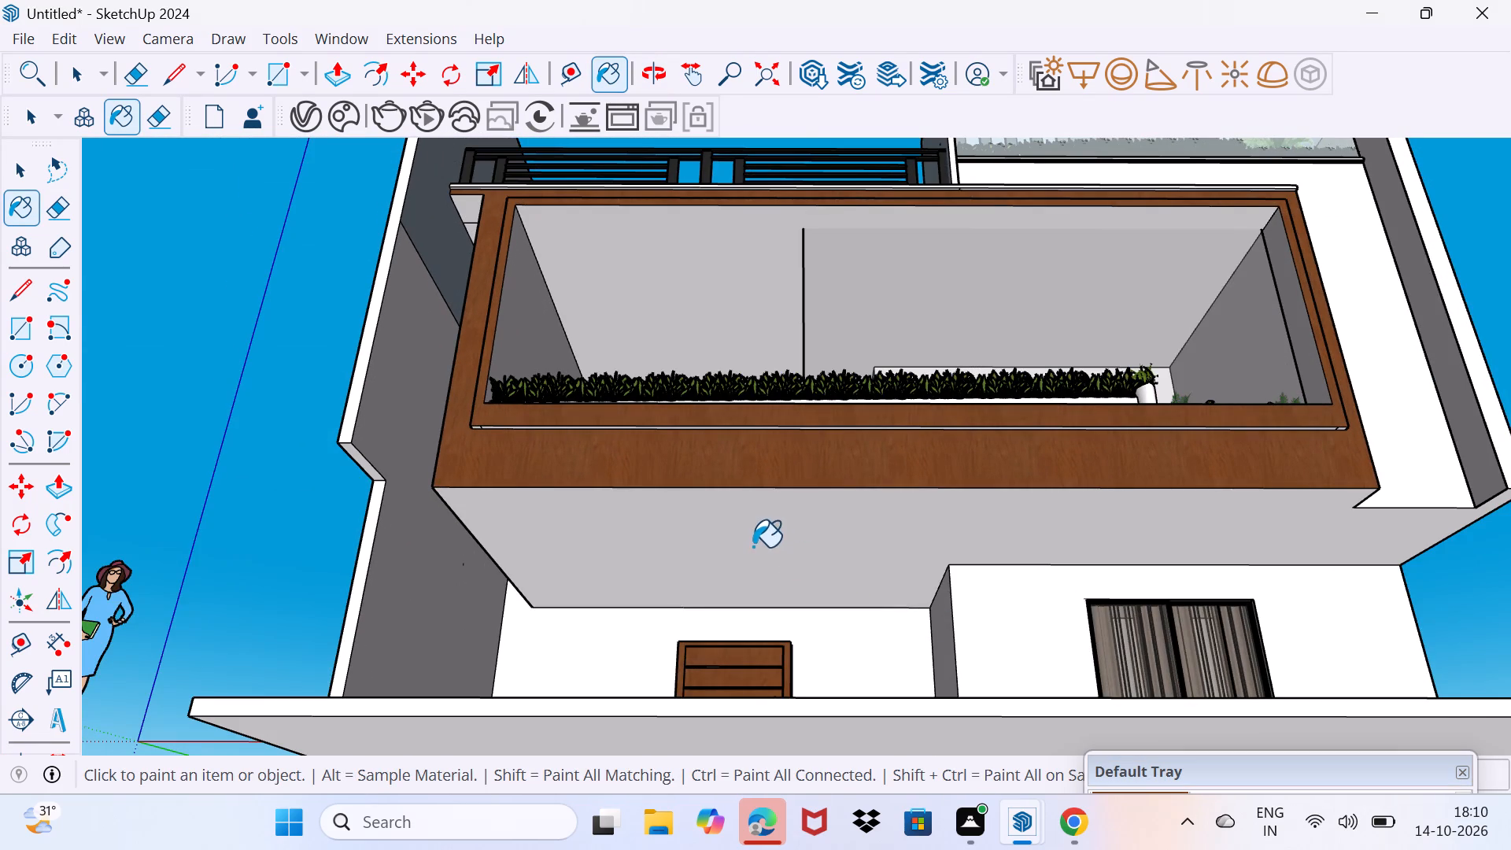
Paint the thin underside strip between the frame's two lower bands, including the small leftover corner piece, with the same wood.
scroll(707, 476, "up", 7)
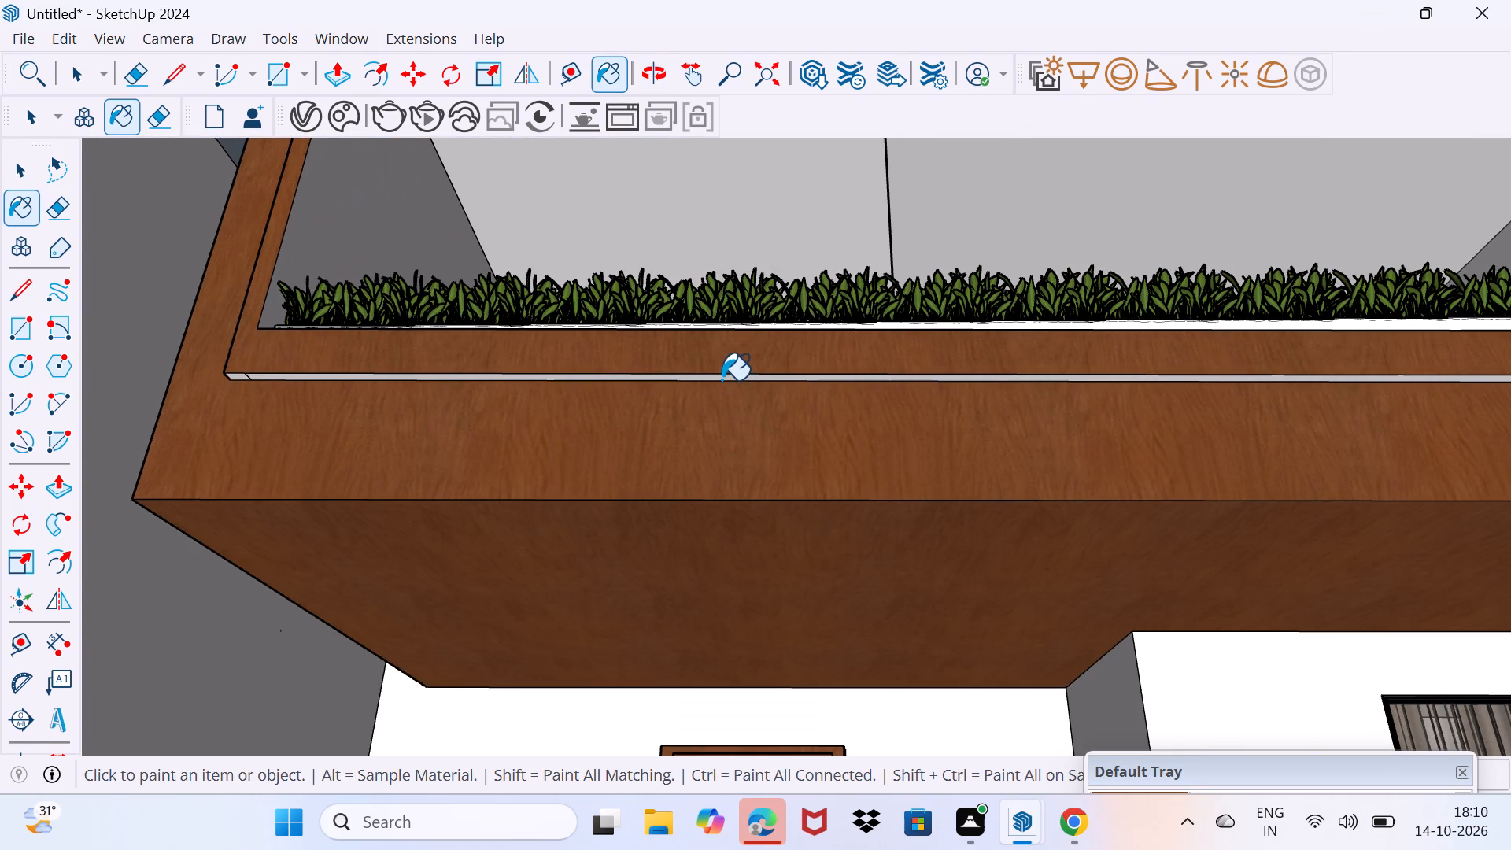
scroll(722, 380, "up", 5)
left_click(720, 372)
scroll(718, 379, "down", 1)
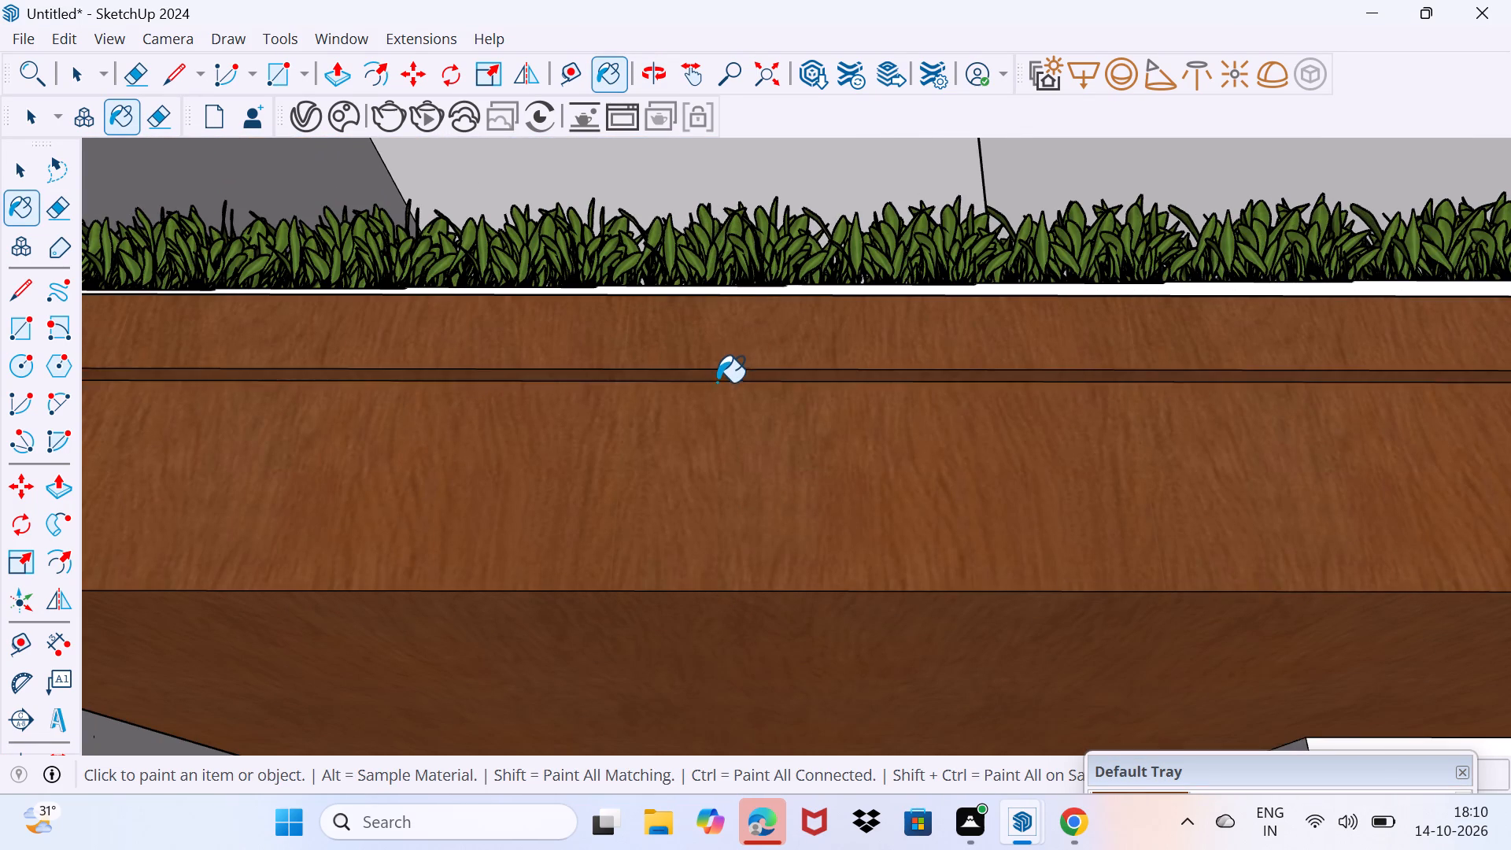
scroll(717, 382, "down", 7)
scroll(364, 408, "up", 3)
scroll(294, 399, "up", 5)
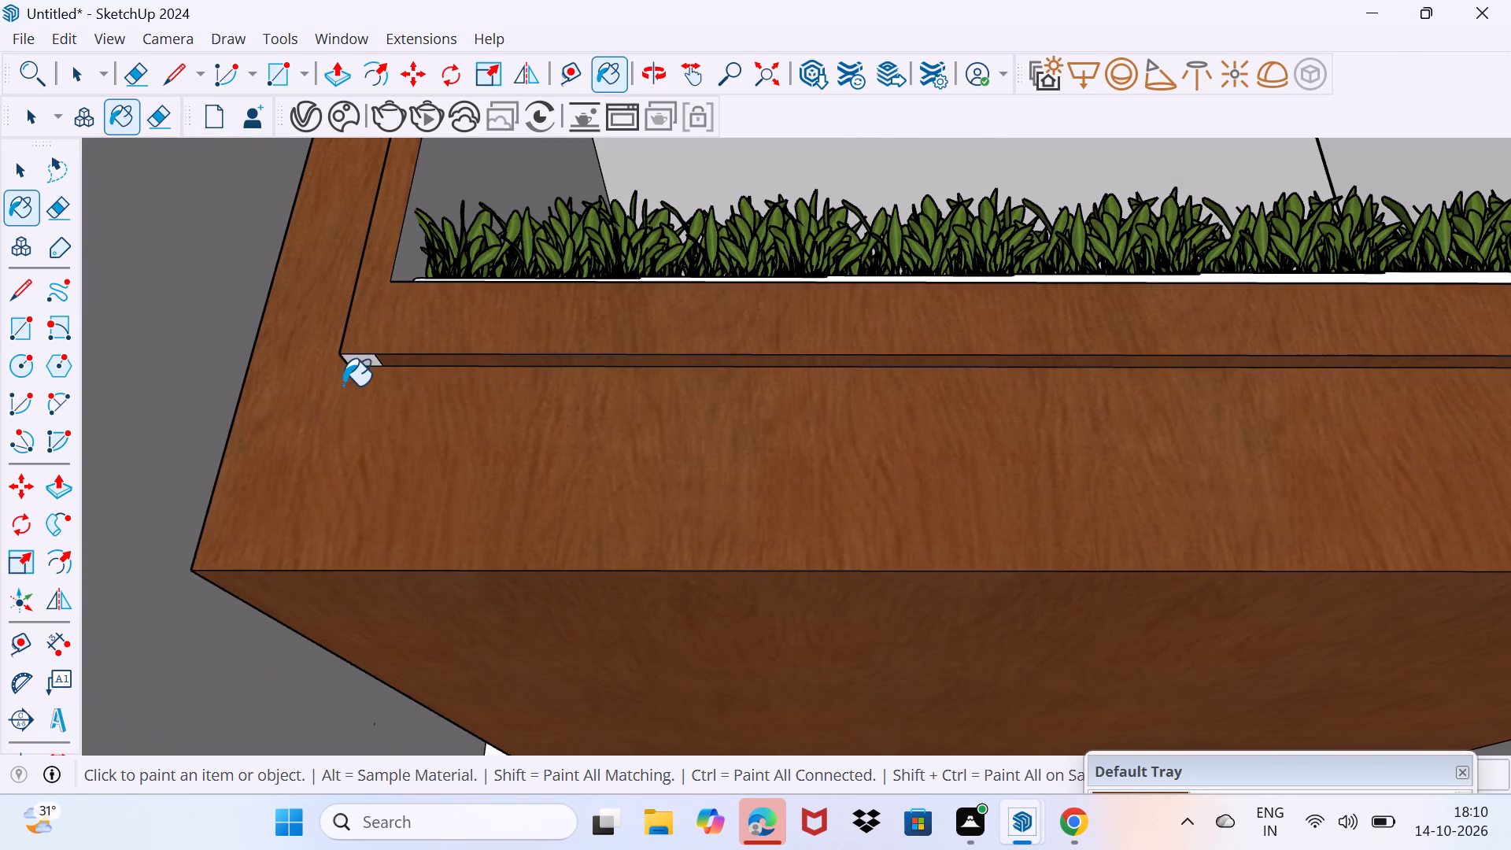
left_click(359, 354)
scroll(359, 355, "up", 5)
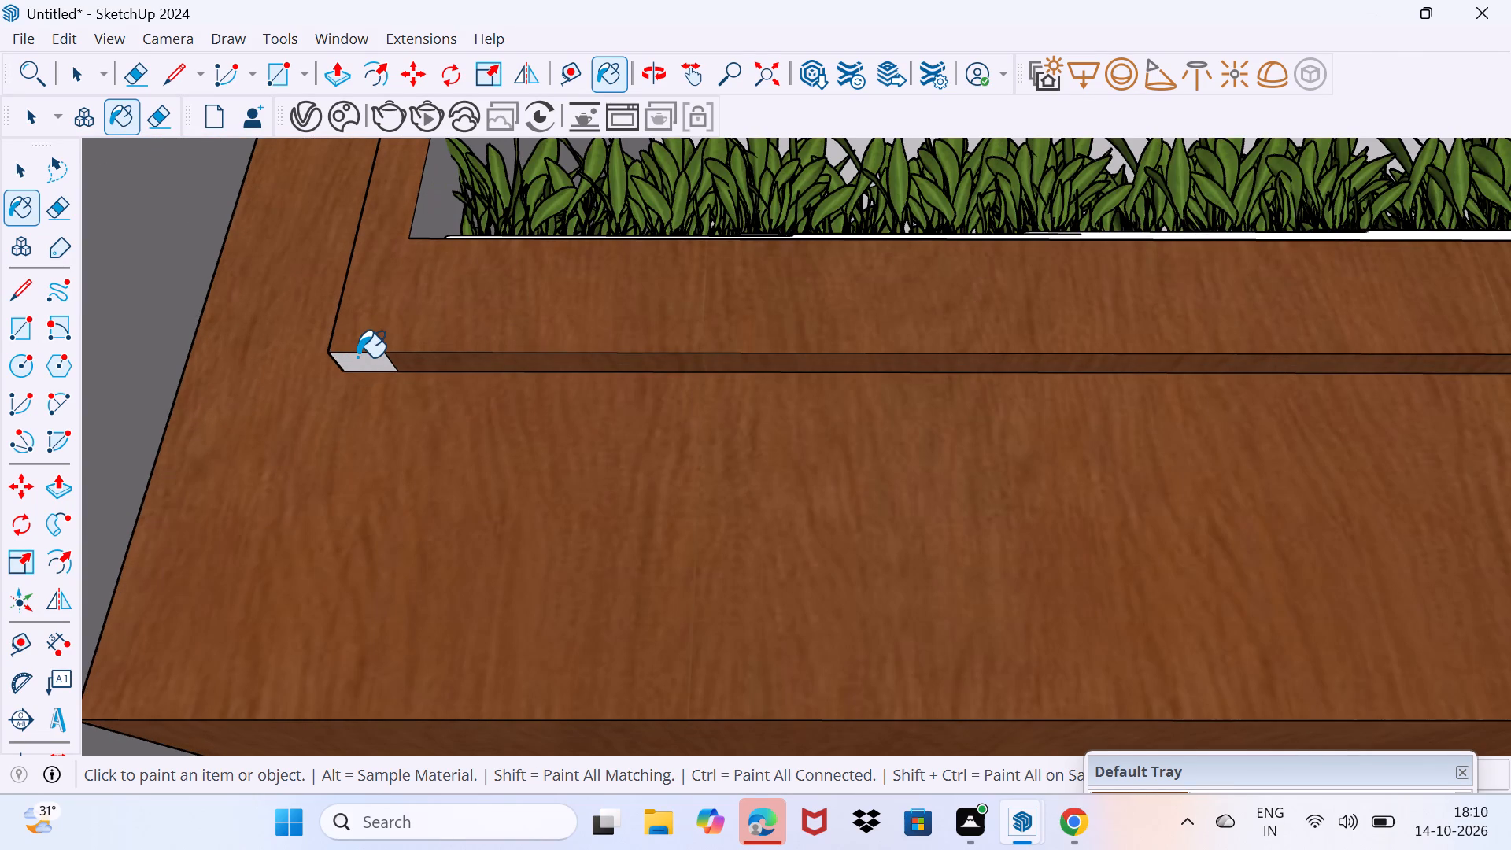
left_click(357, 357)
Examine the wood-painted balcony frame and the terrace above it from the front and from above.
scroll(357, 357, "down", 15)
middle_click_drag(357, 373, 379, 571)
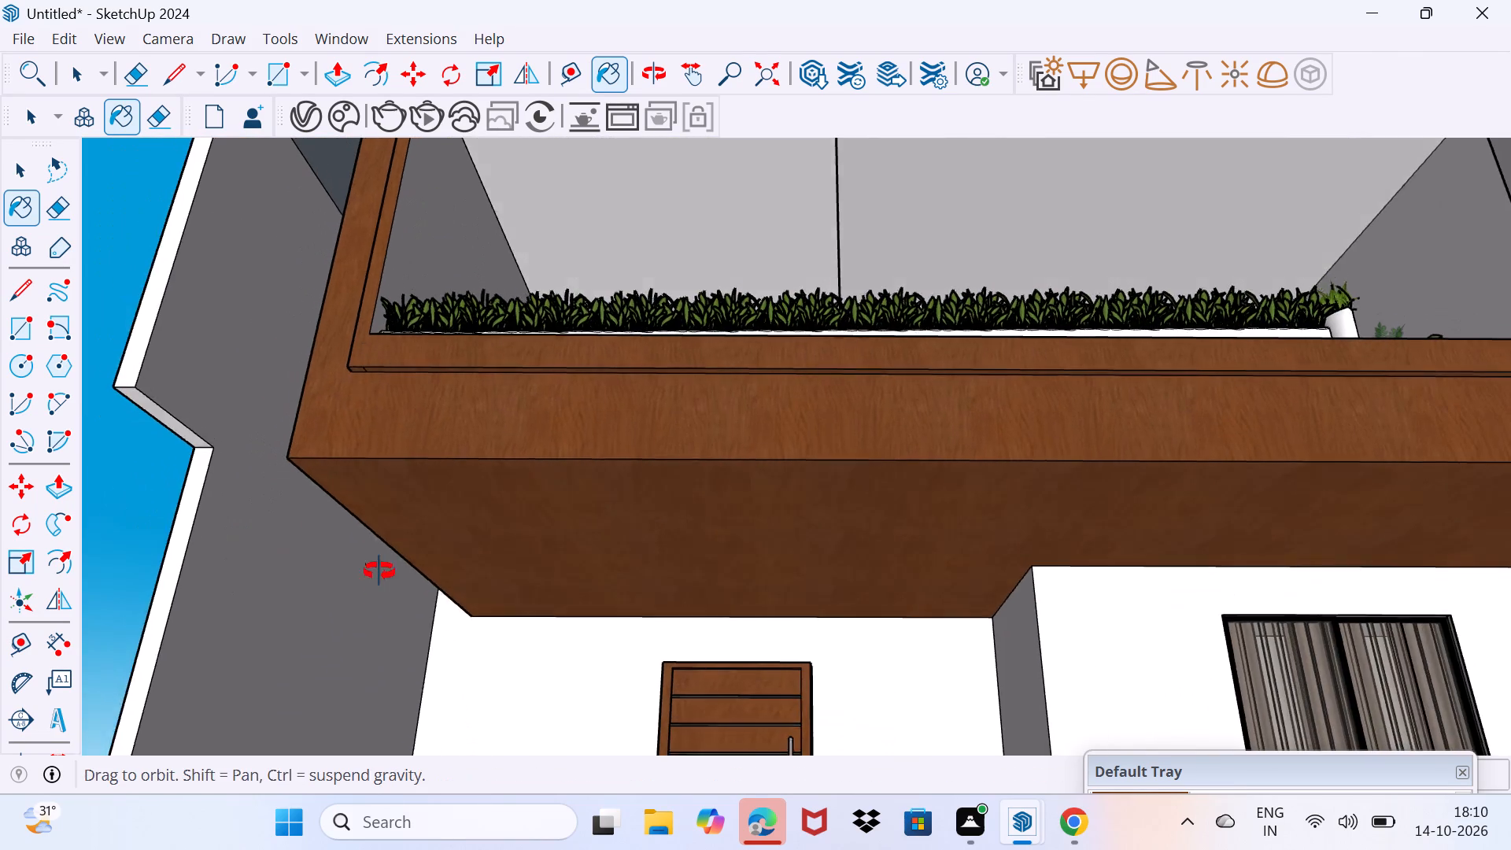
middle_click_drag(379, 571, 382, 649)
scroll(372, 530, "down", 8)
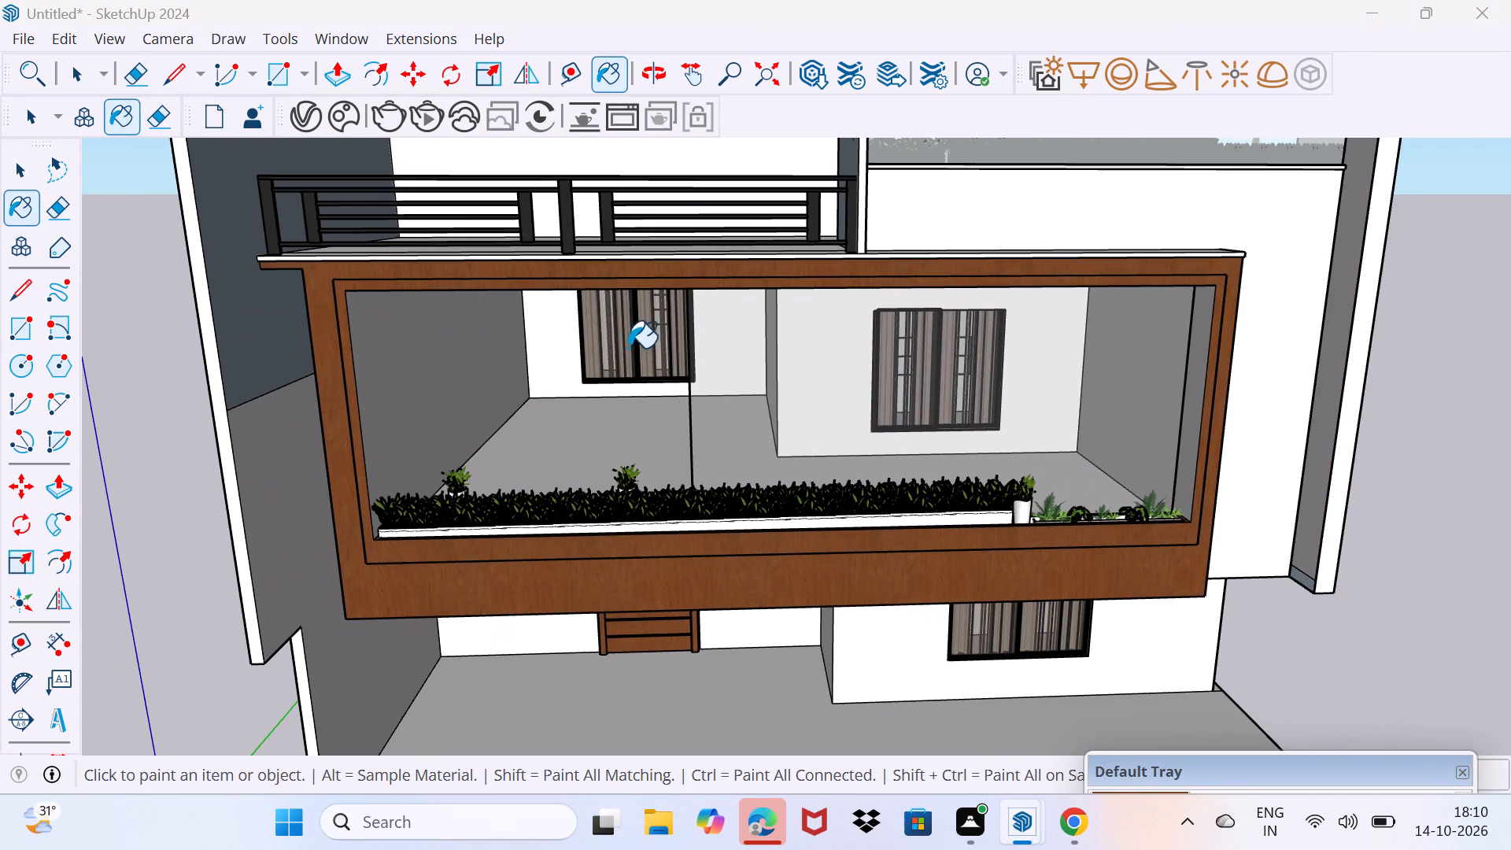
middle_click_drag(629, 348, 669, 452)
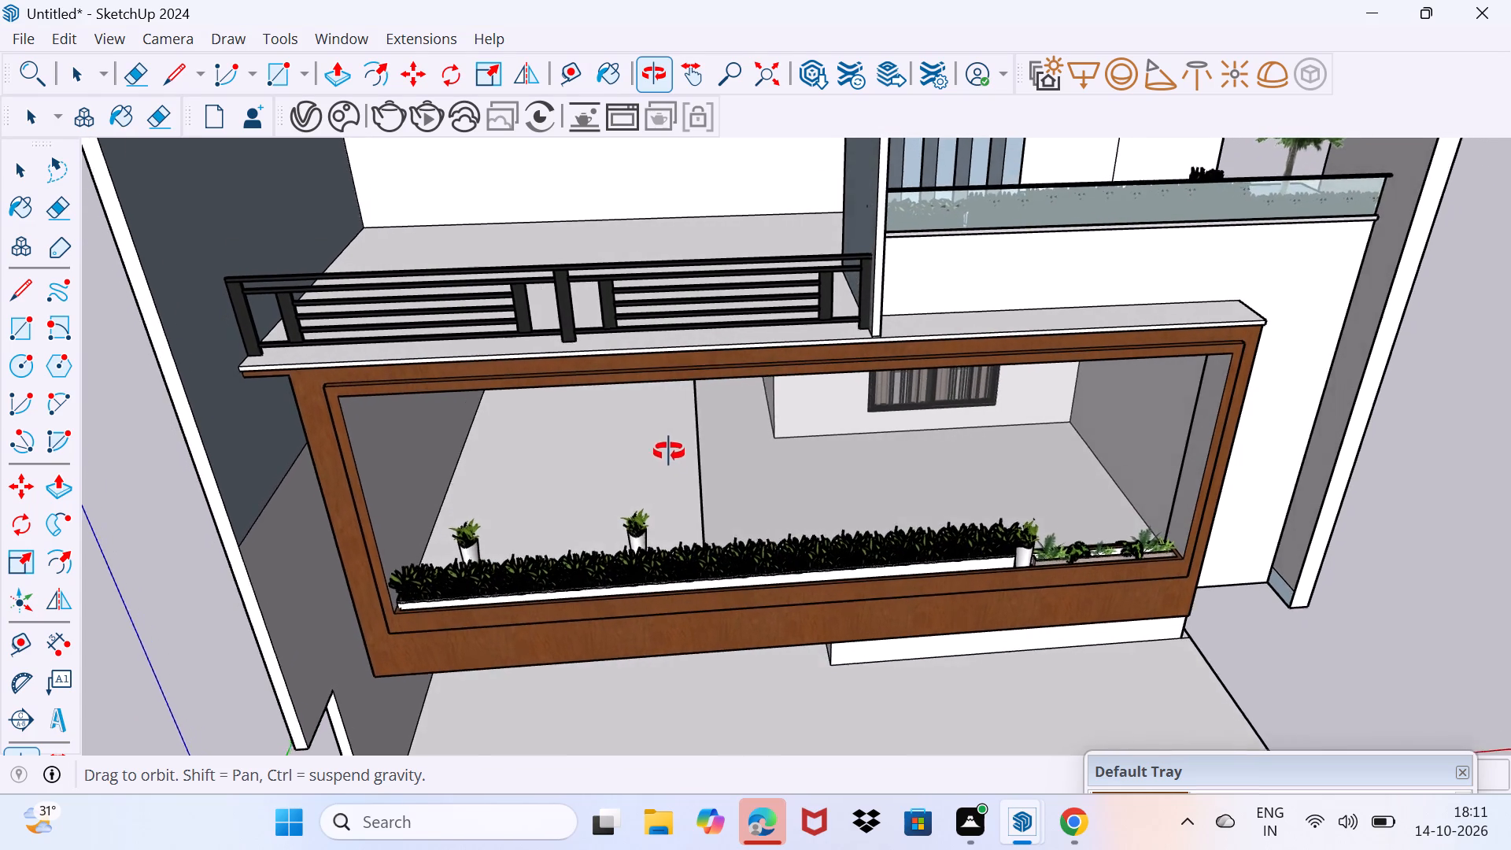
middle_click_drag(669, 452, 685, 588)
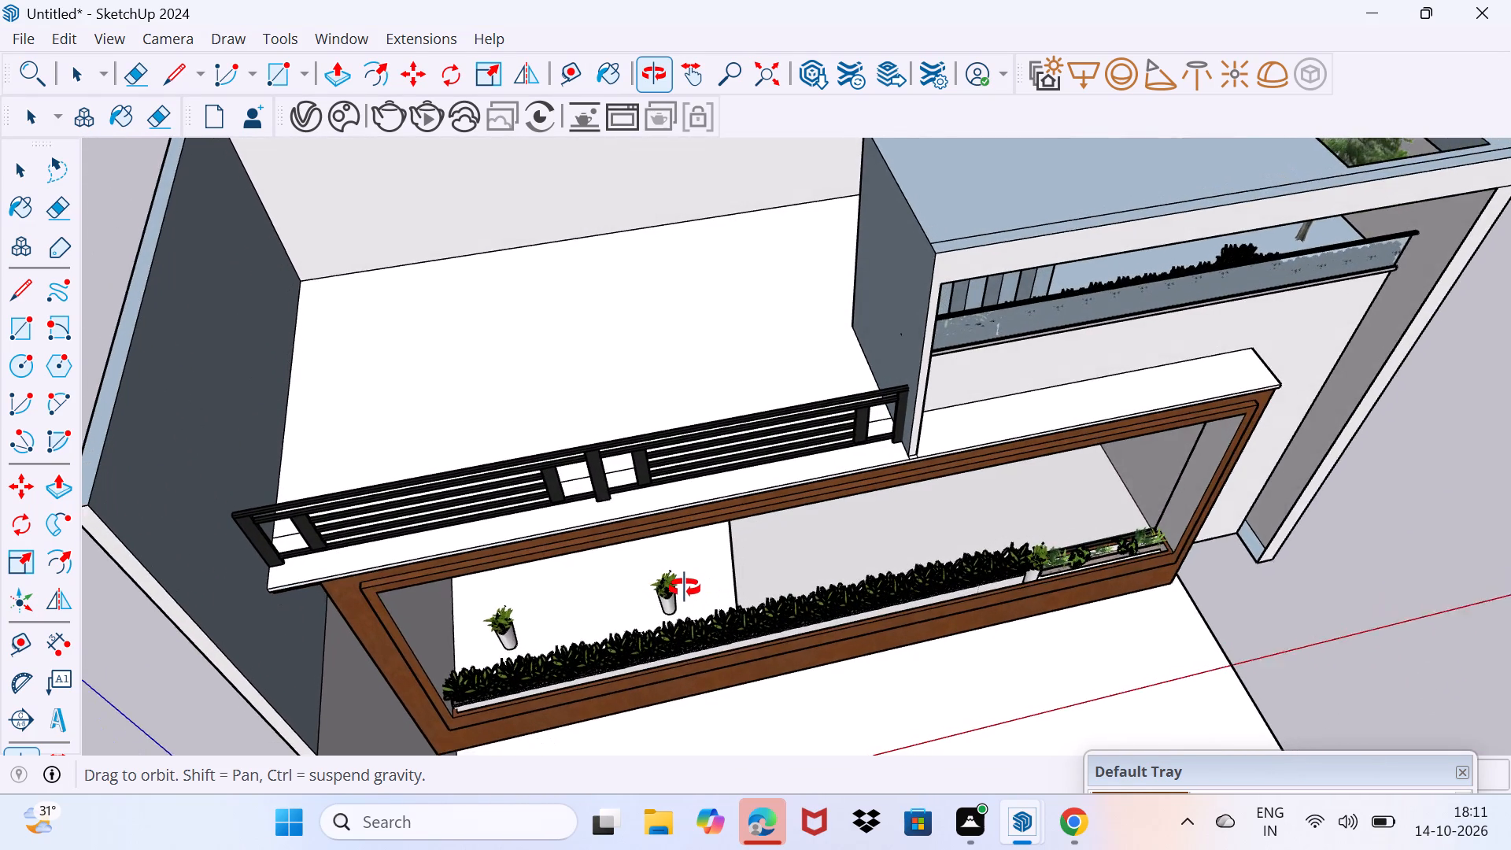
middle_click_drag(685, 588, 684, 588)
middle_click(684, 588)
scroll(684, 588, "down", 3)
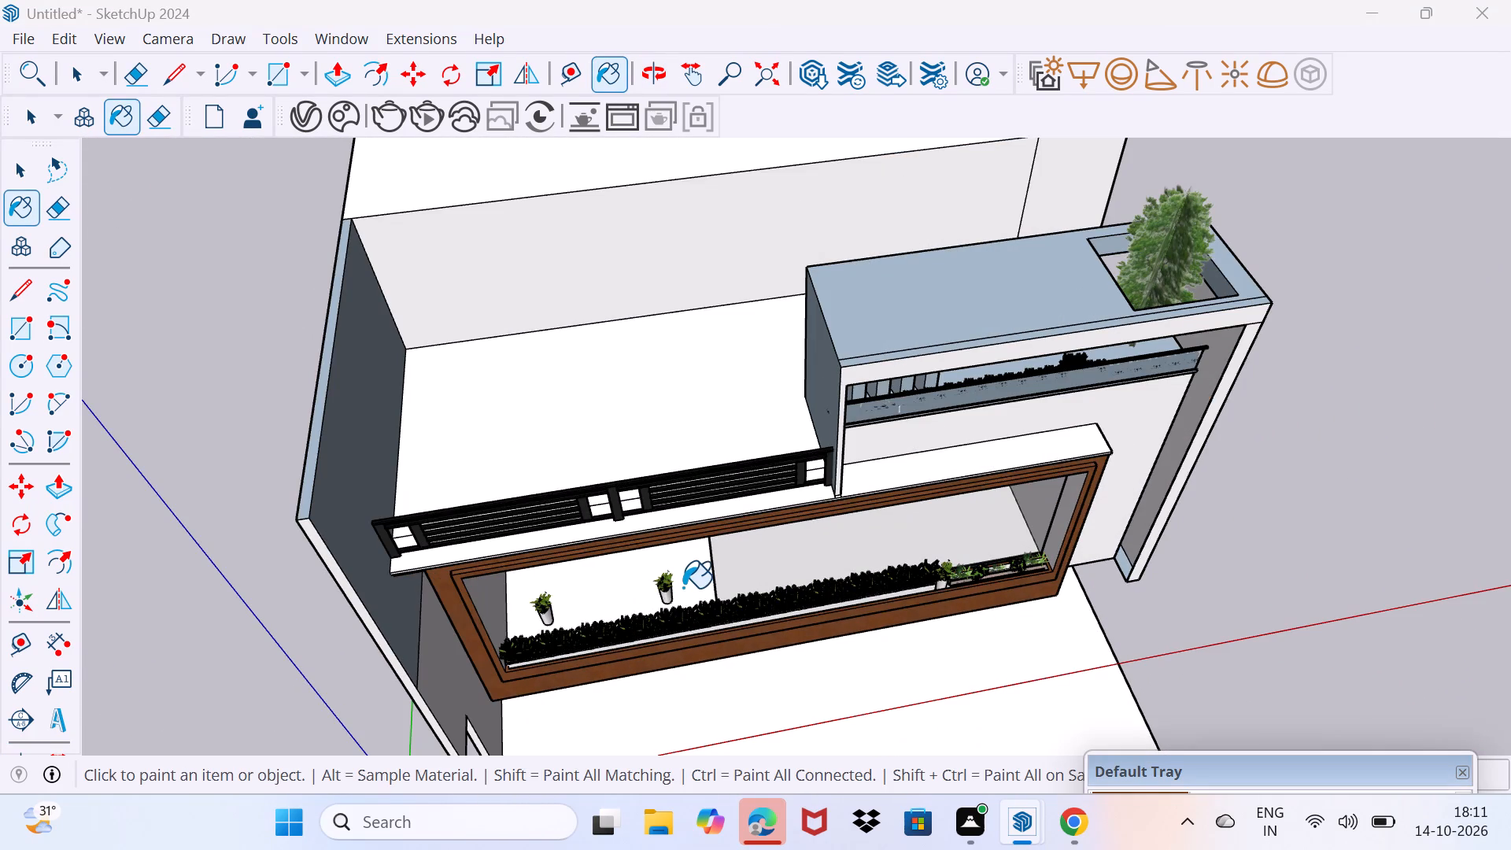
Paint the ceiling inside the first-floor balcony with the dark brown wood.
middle_click_drag(574, 613, 501, 420)
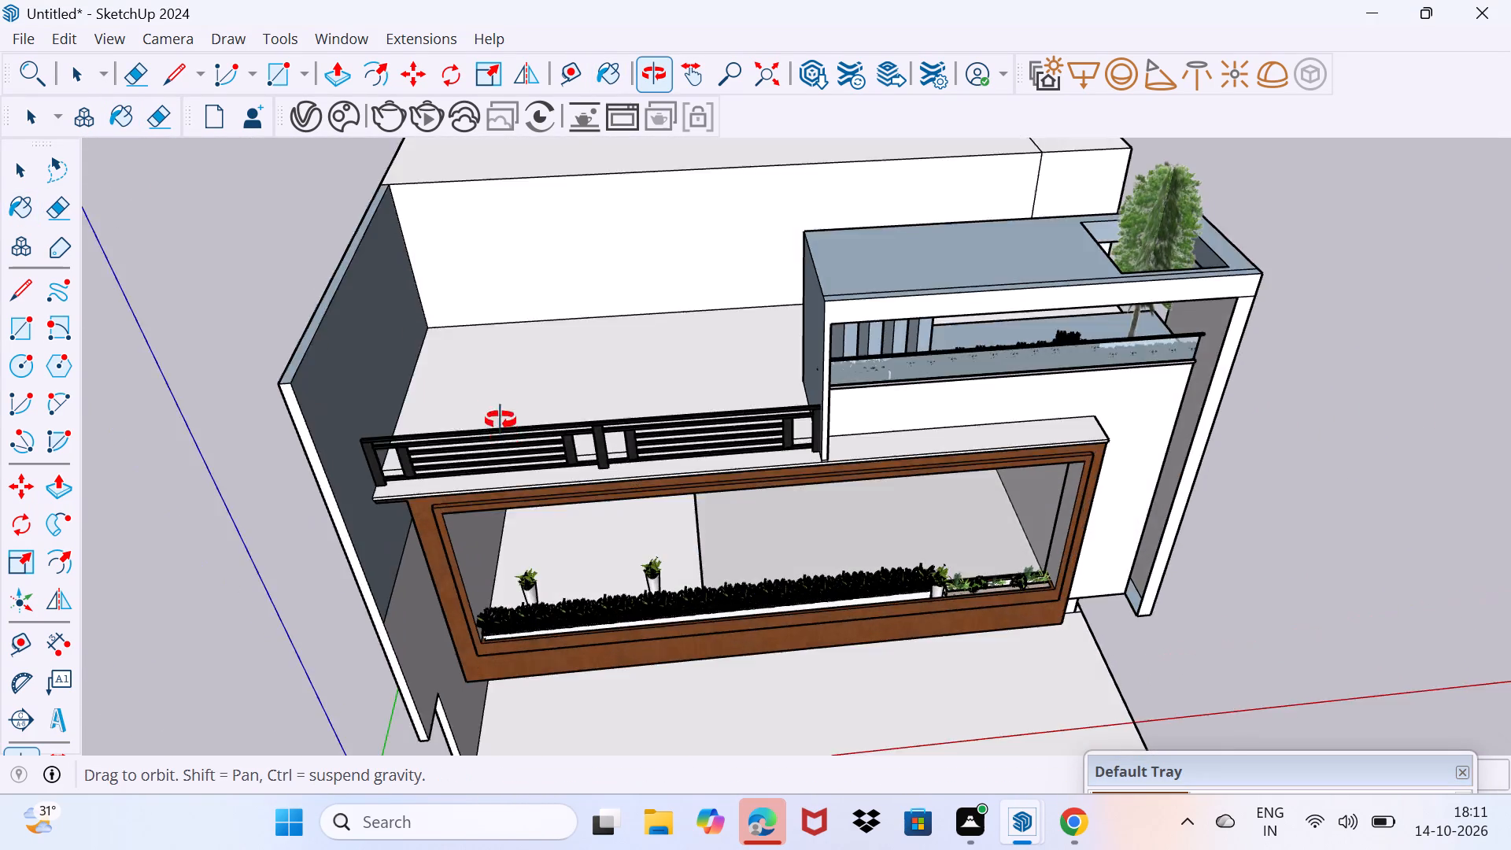
middle_click_drag(501, 420, 547, 227)
scroll(490, 482, "up", 2)
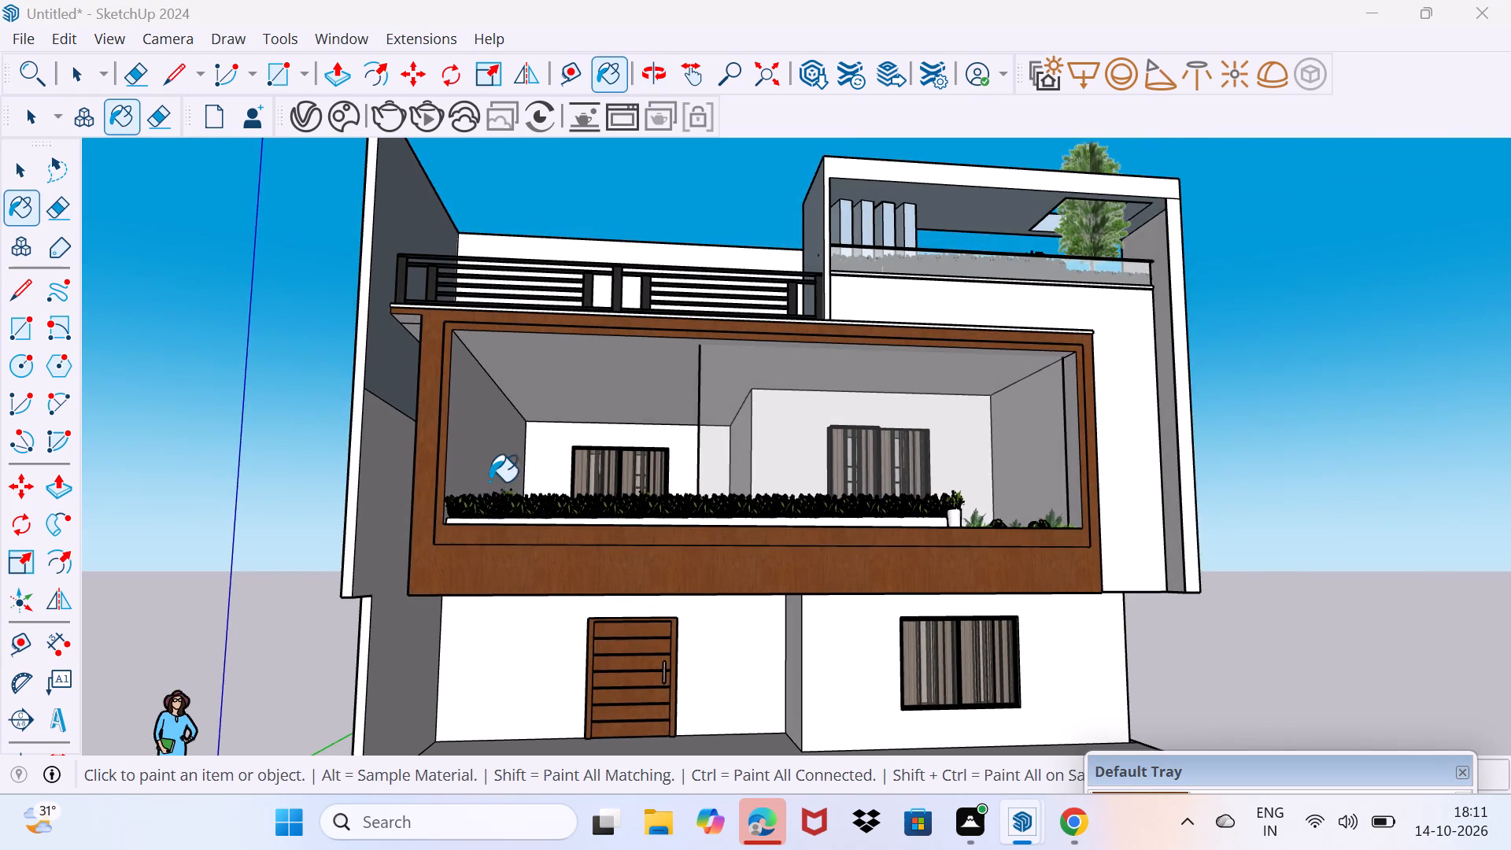
scroll(490, 482, "up", 2)
scroll(541, 437, "up", 3)
left_click(601, 269)
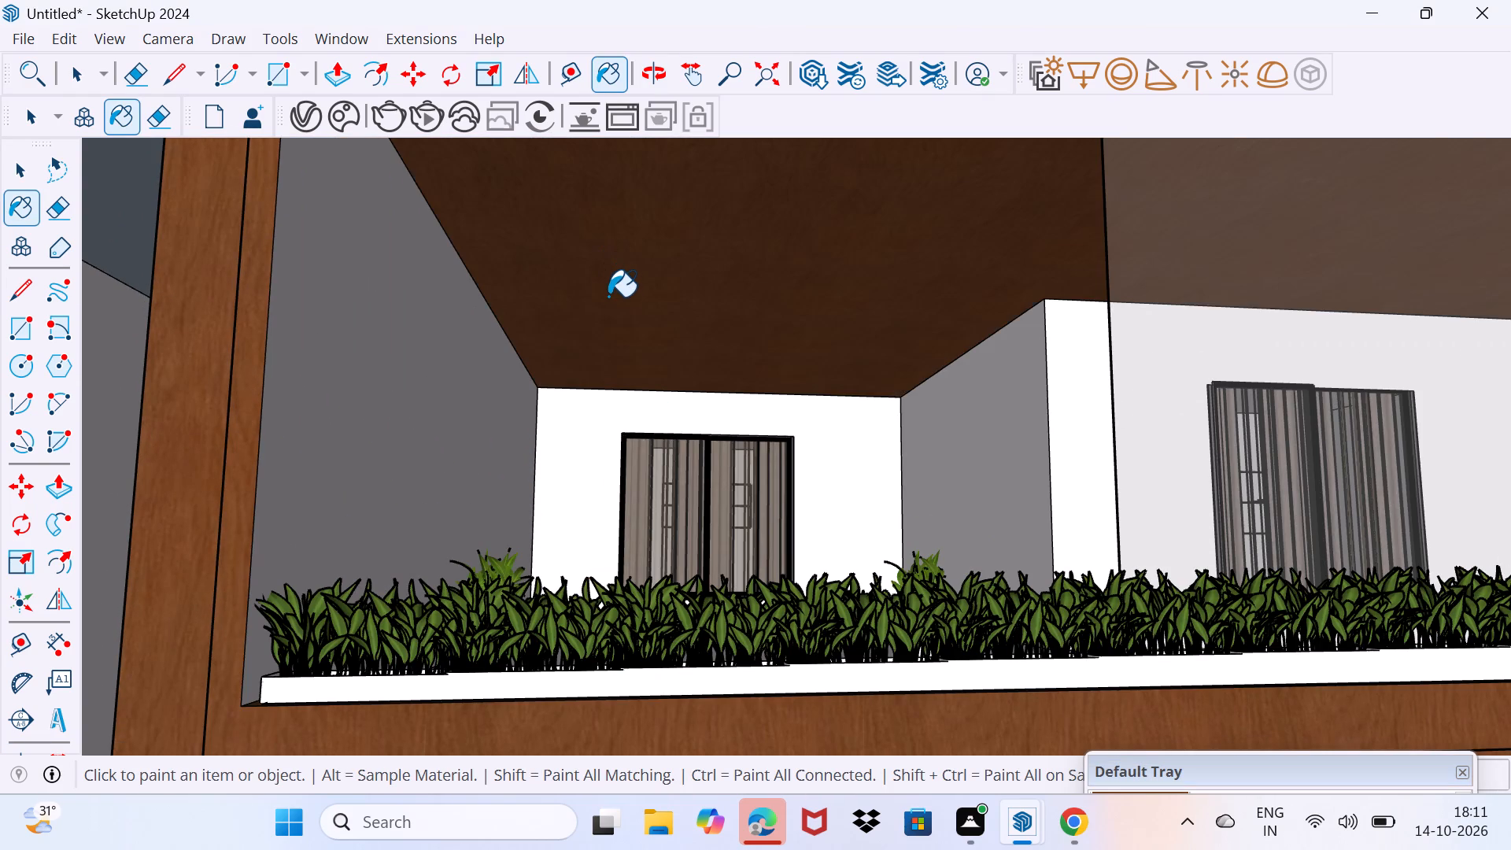
Paint the ground-floor wall around the entrance door with the same dark brown wood.
scroll(608, 305, "down", 2)
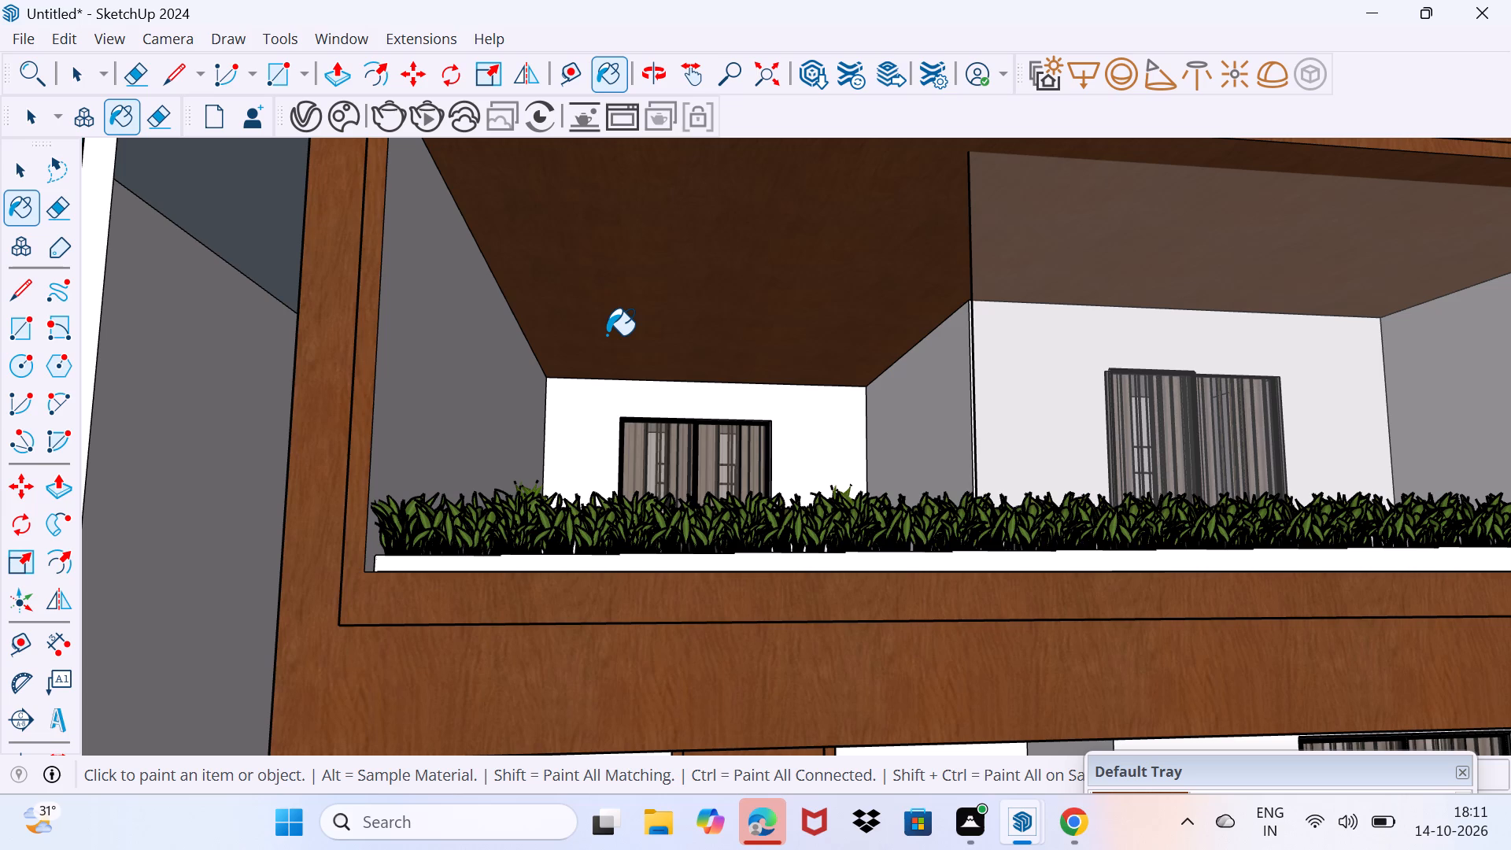
middle_click_drag(735, 552, 734, 550)
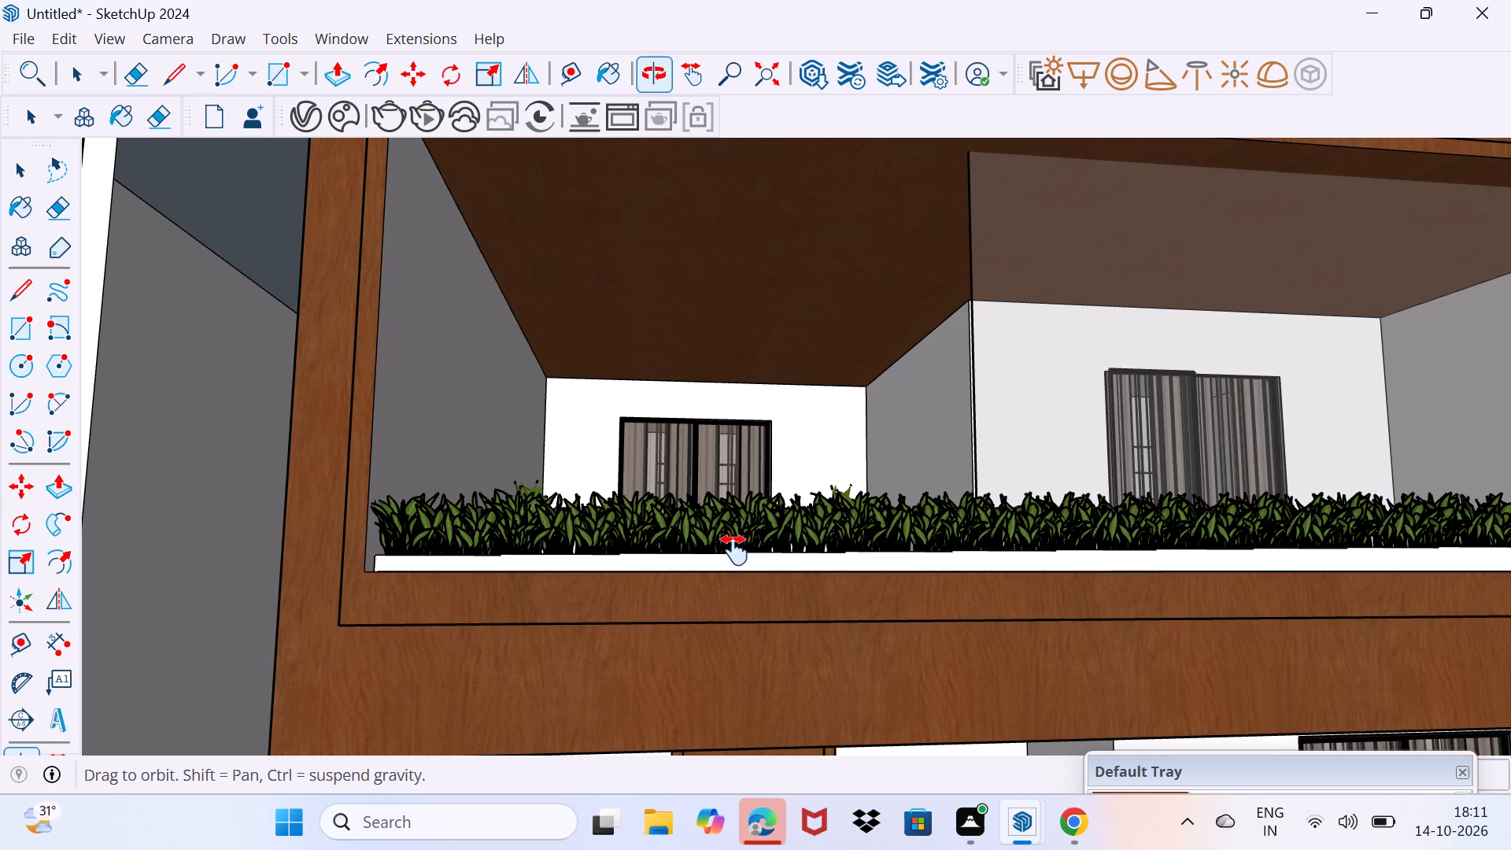
middle_click_drag(734, 550, 712, 159)
left_click(562, 617)
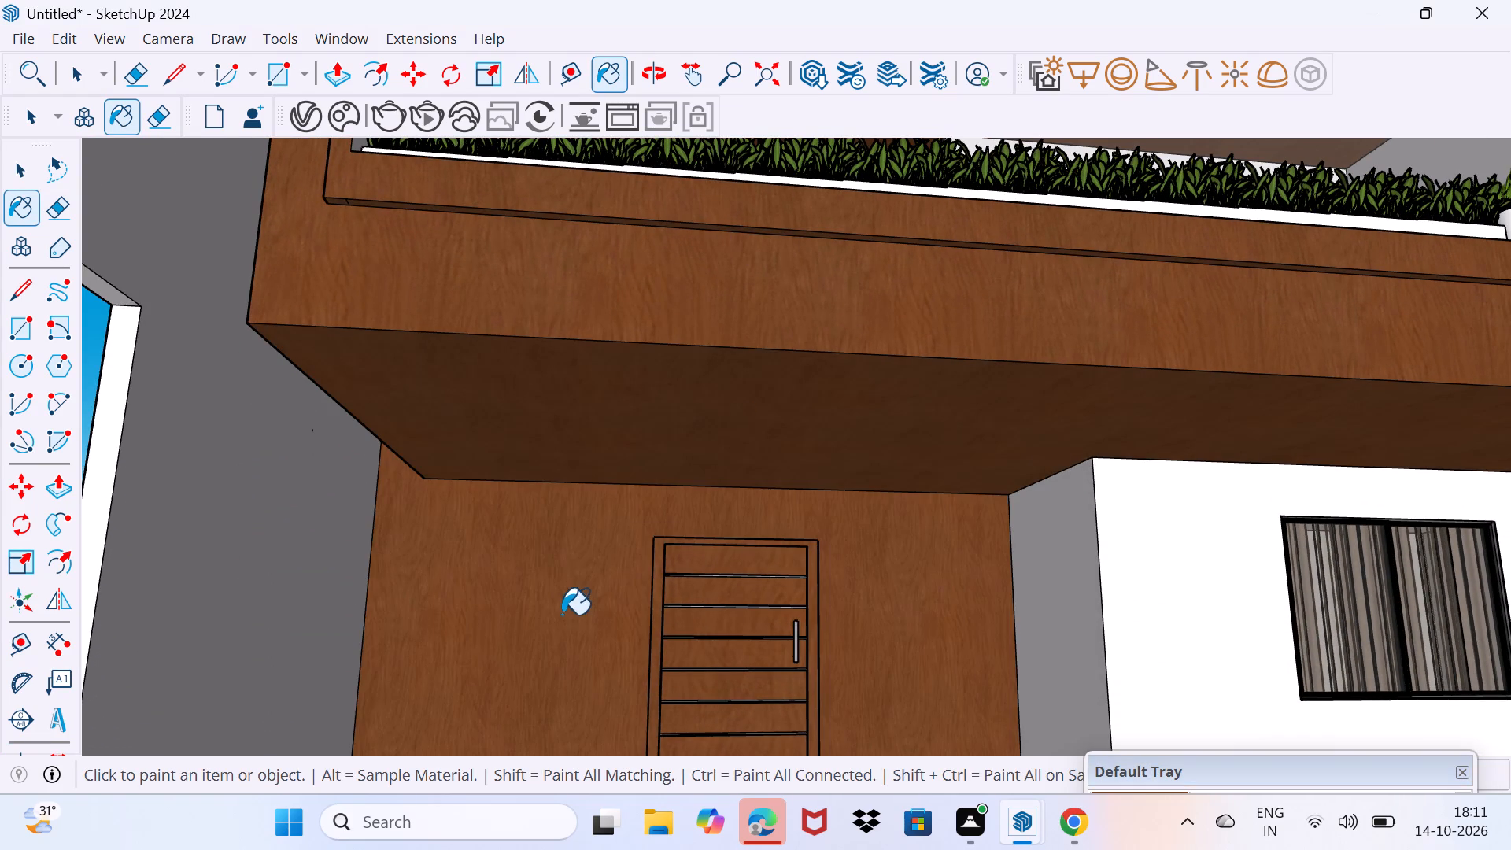
scroll(544, 623, "down", 3)
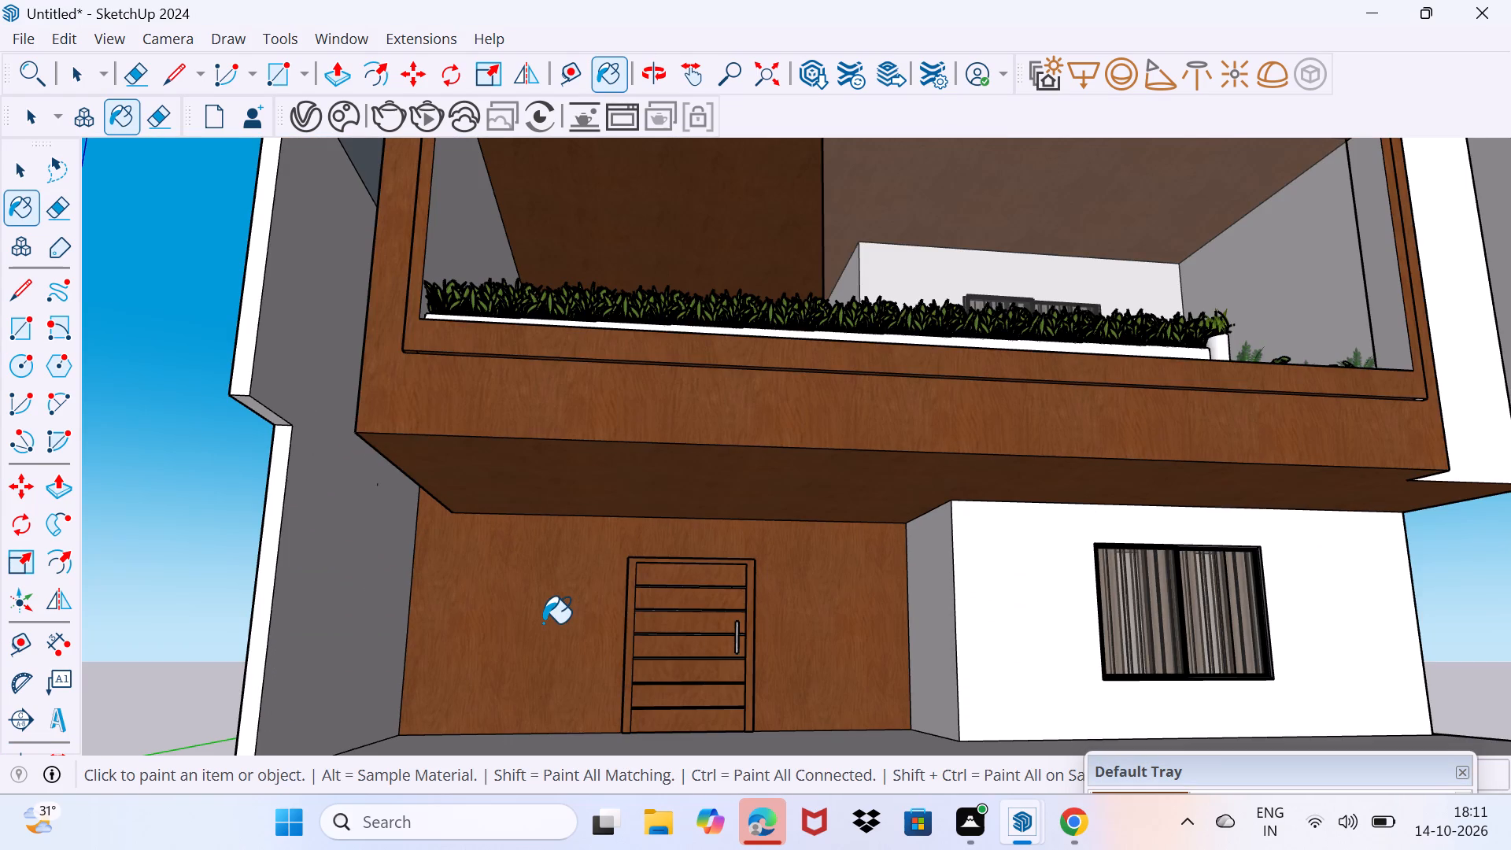
scroll(553, 615, "down", 2)
middle_click_drag(550, 628, 545, 686)
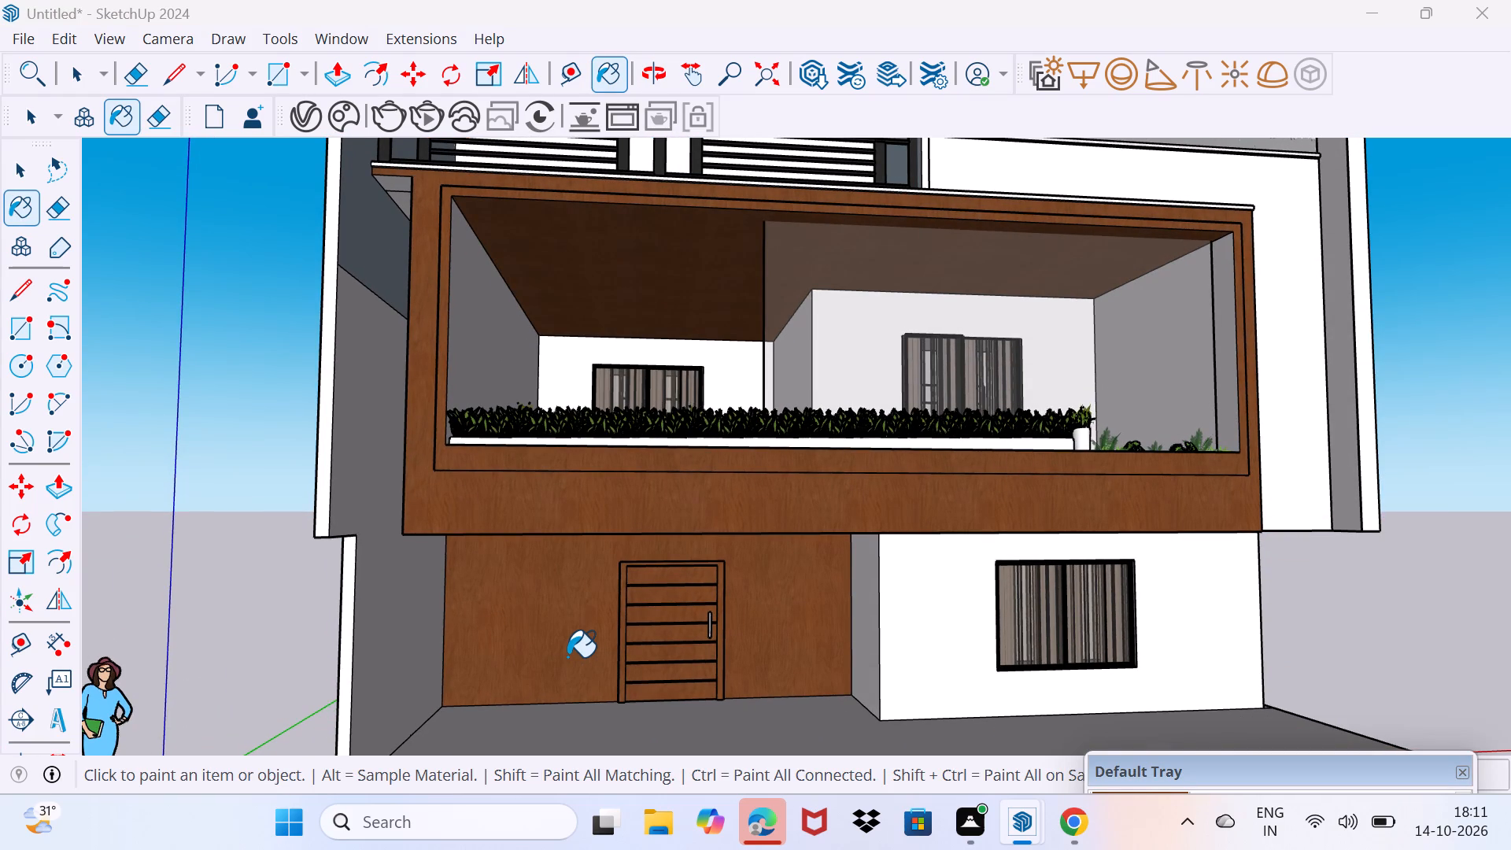
key("space")
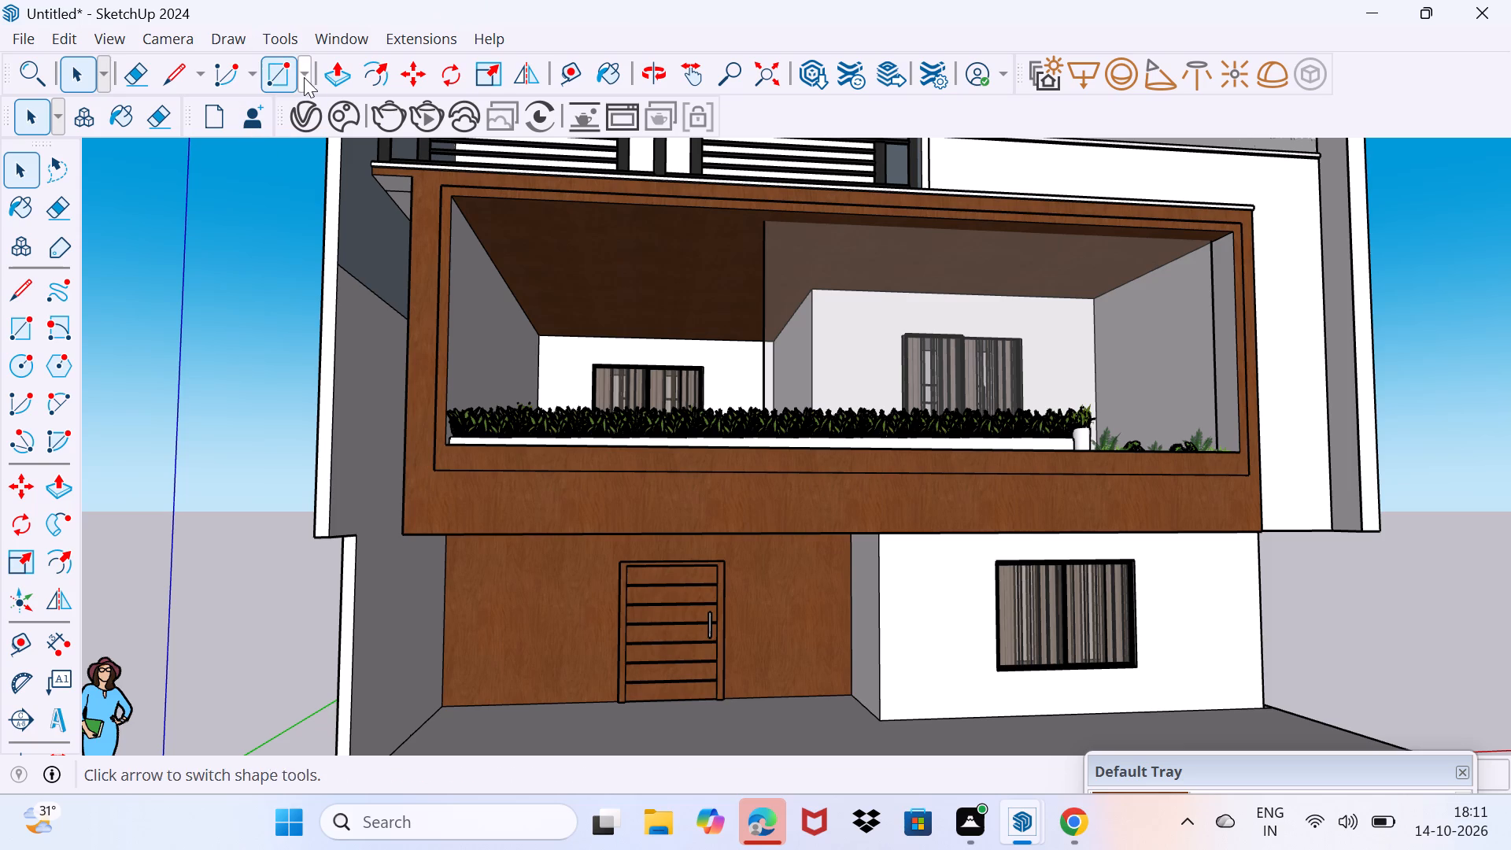
Paint the lower part of the side wall's inner face beside the entrance with Wood Lumber ButtJoined from the Wood collection.
left_click(297, 42)
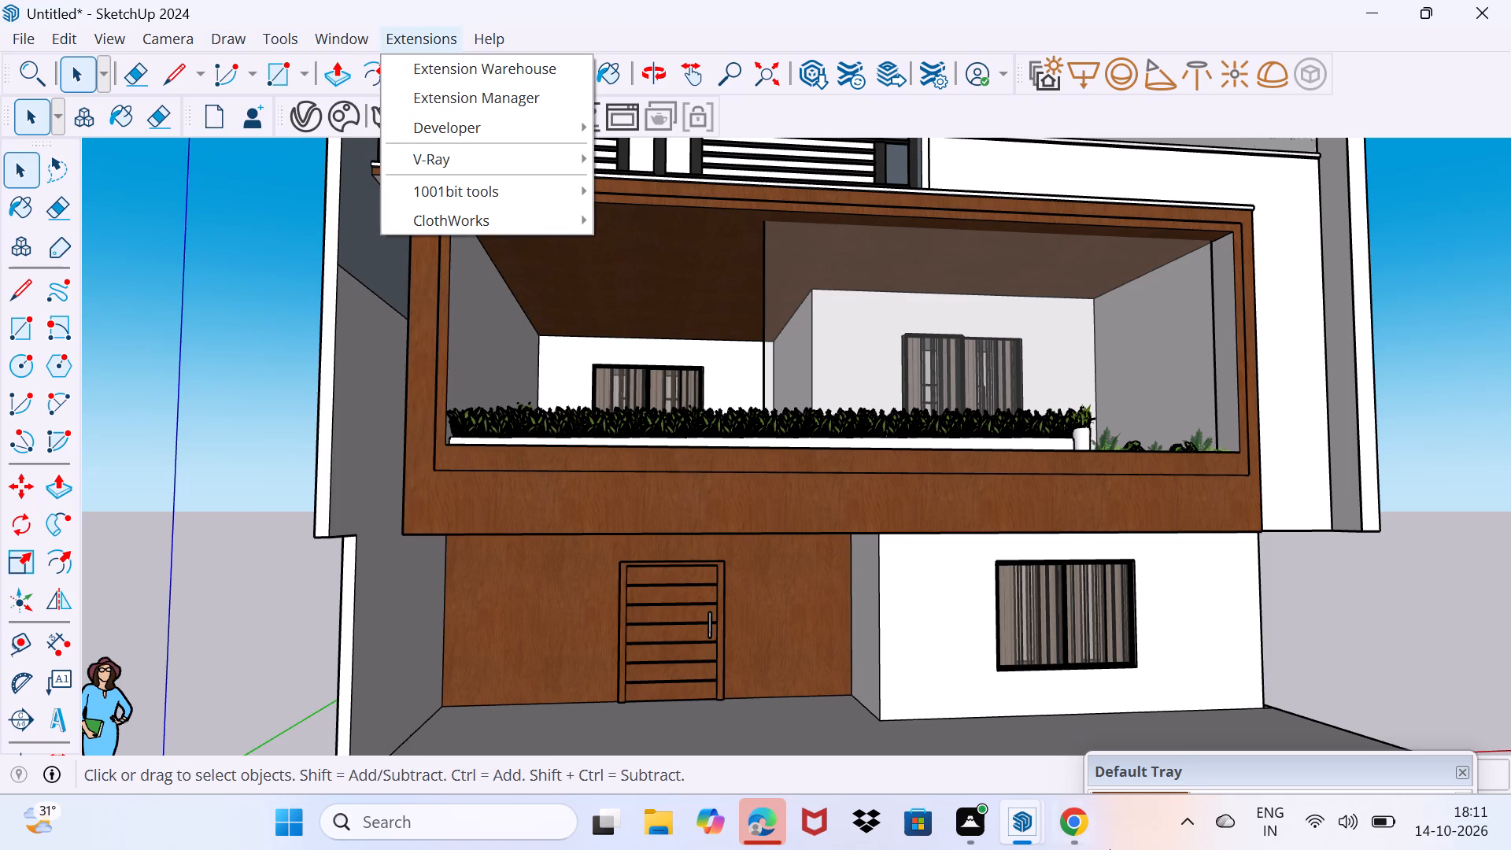
left_click_drag(1203, 778, 1182, 343)
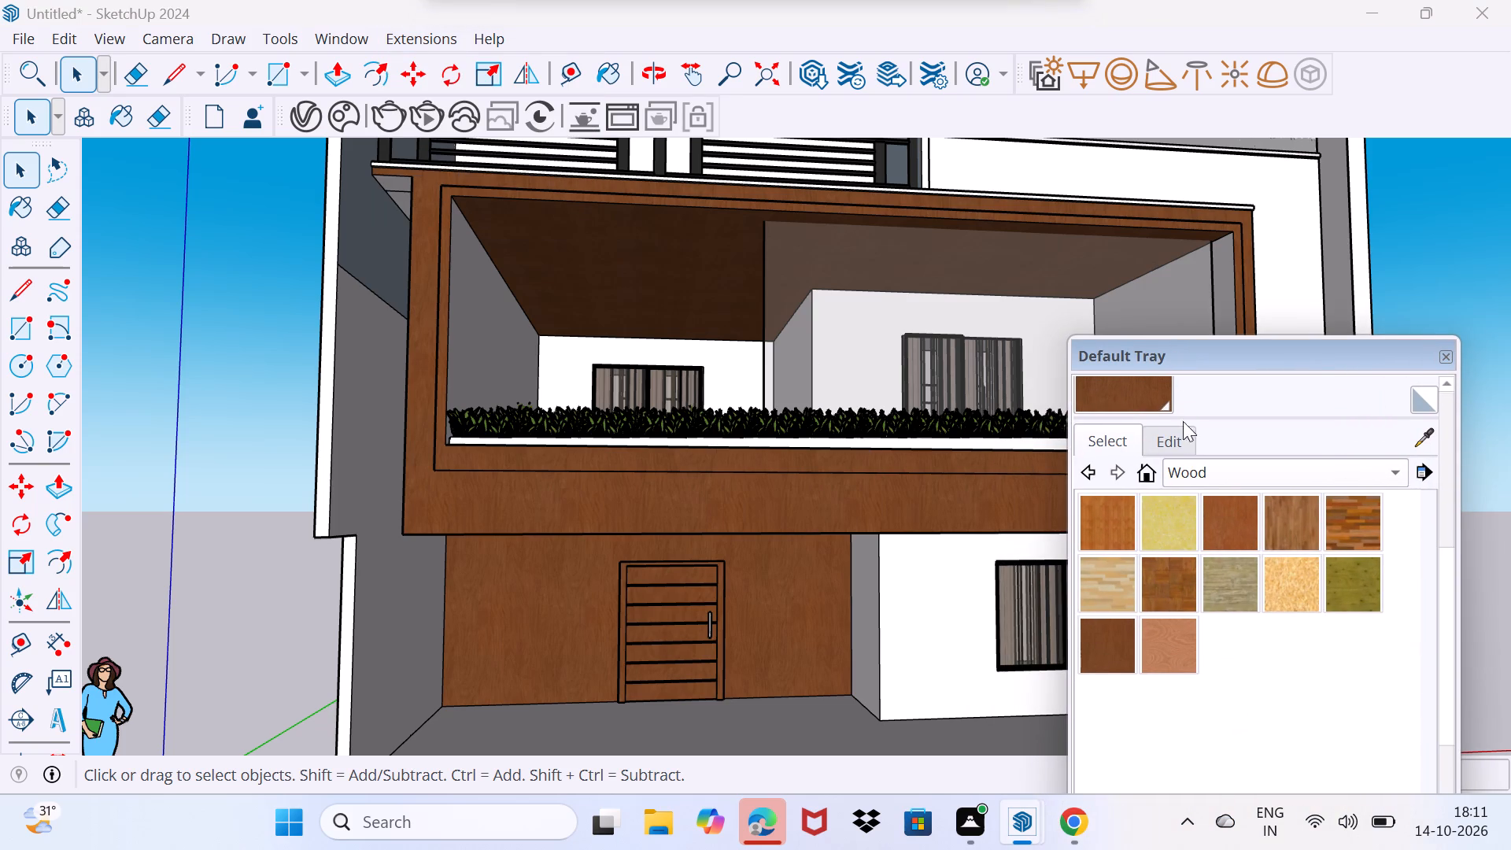
left_click(1194, 471)
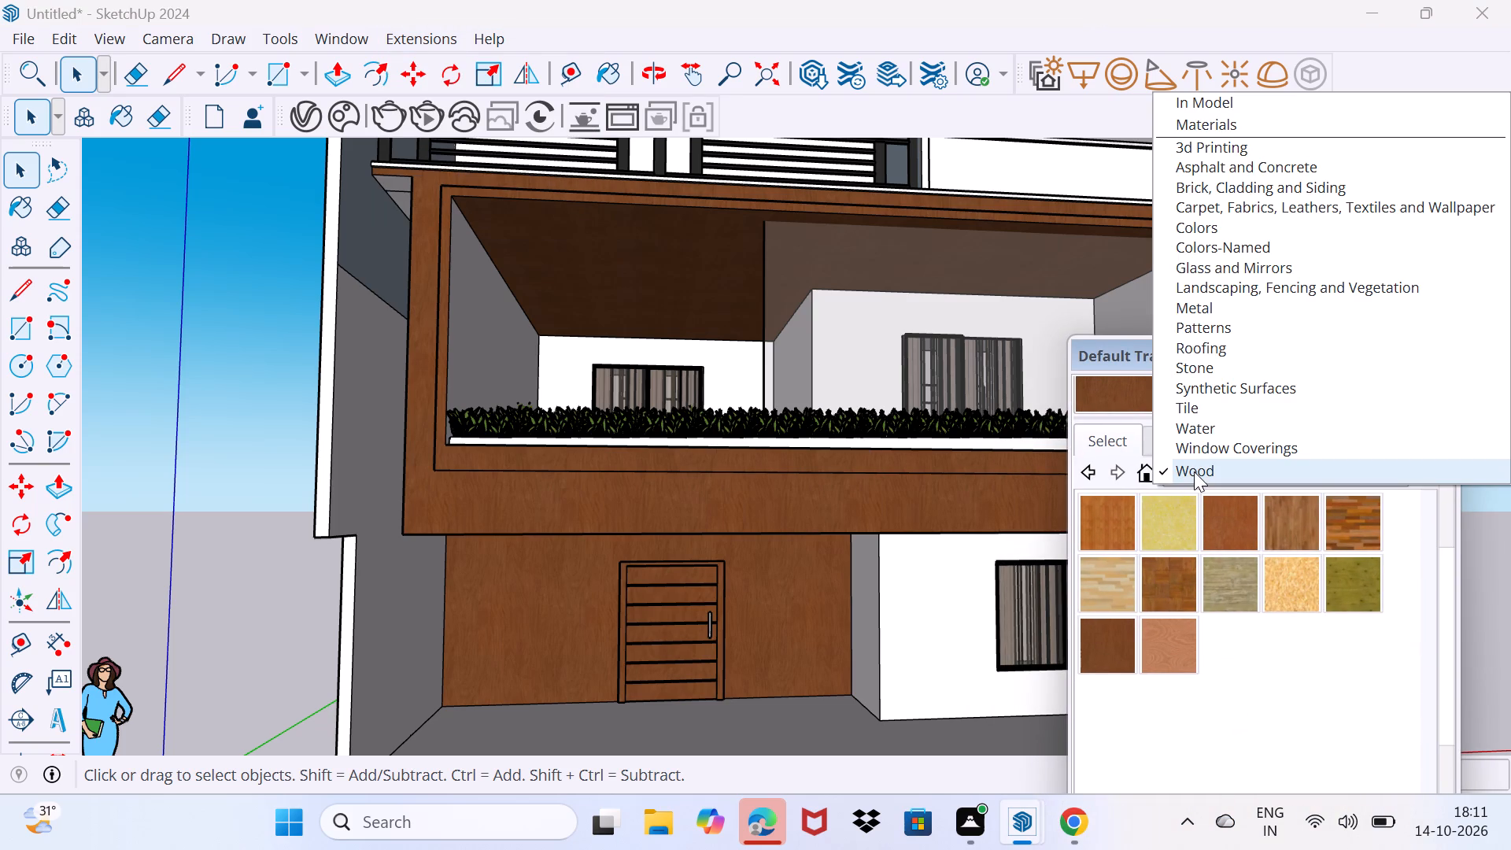
left_click(1215, 585)
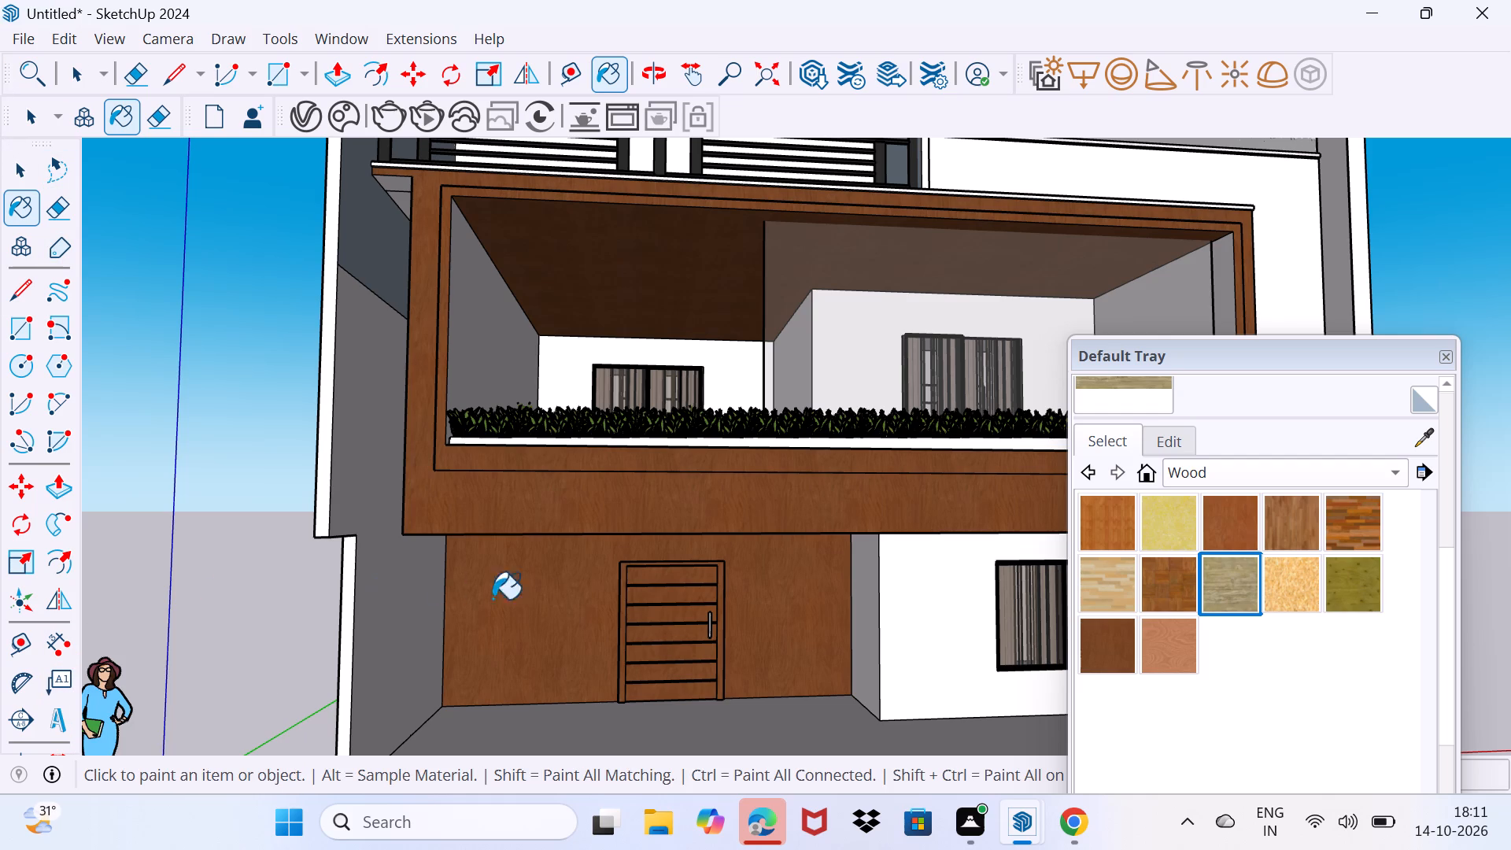
left_click(378, 631)
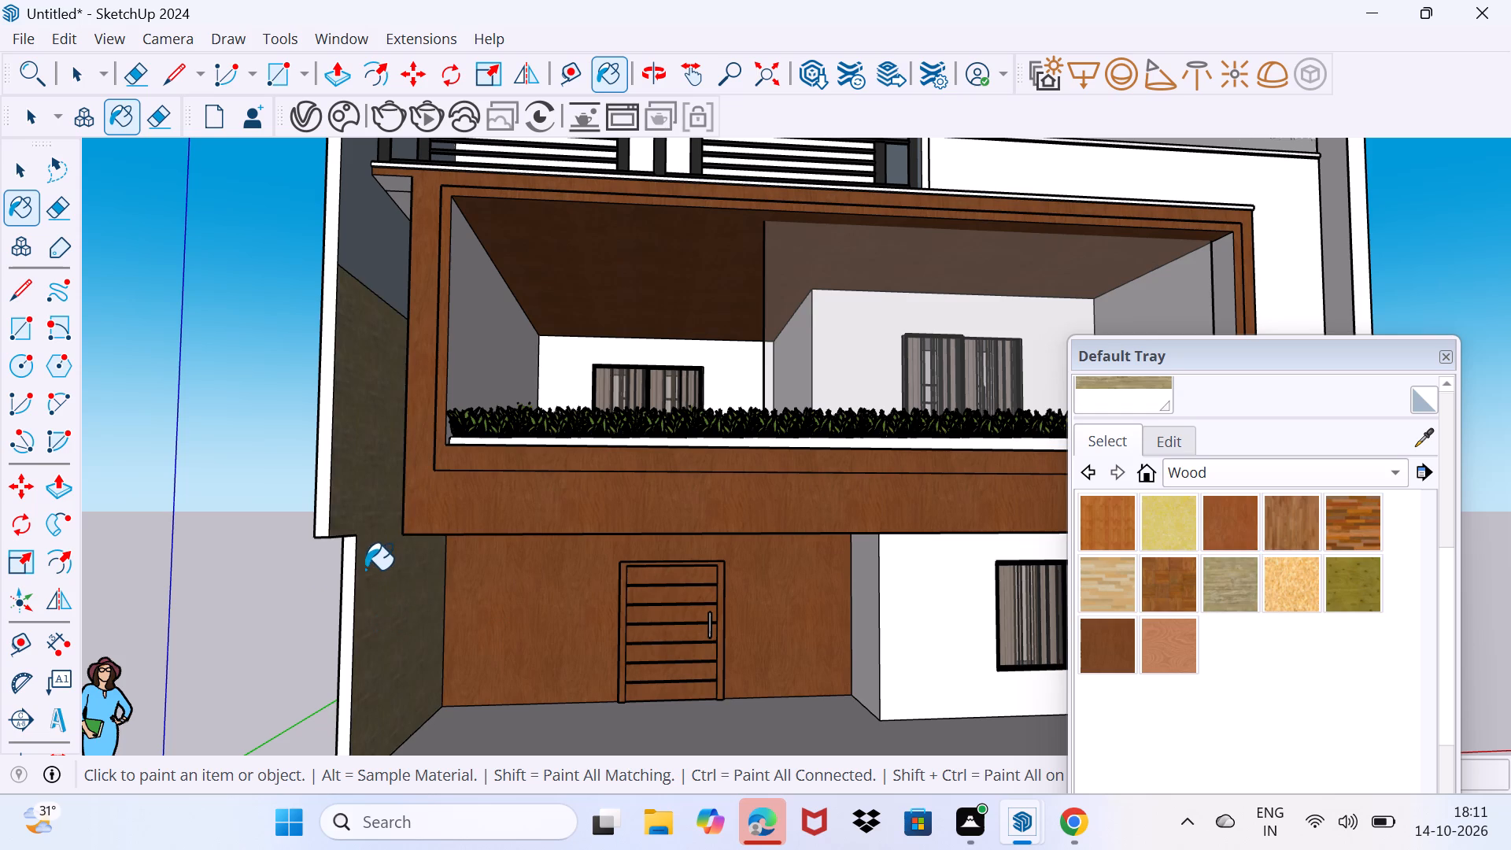
Paint the balcony frame's outer side face and the narrow vertical step strip with its small corner piece in Wood Lumber ButtJoined.
middle_click_drag(364, 570, 476, 735)
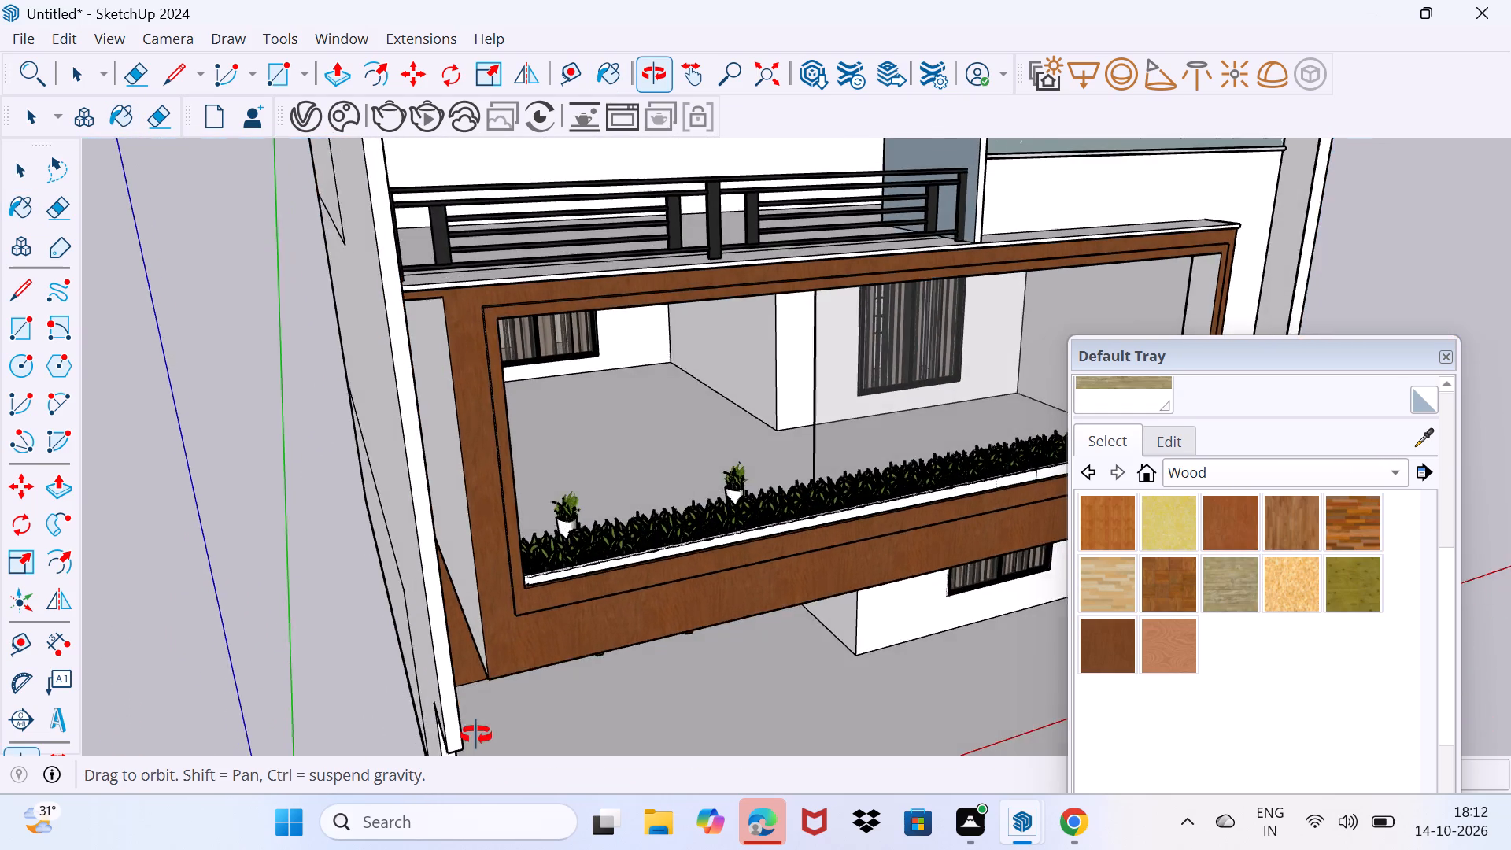
middle_click_drag(476, 735, 489, 711)
scroll(453, 590, "up", 11)
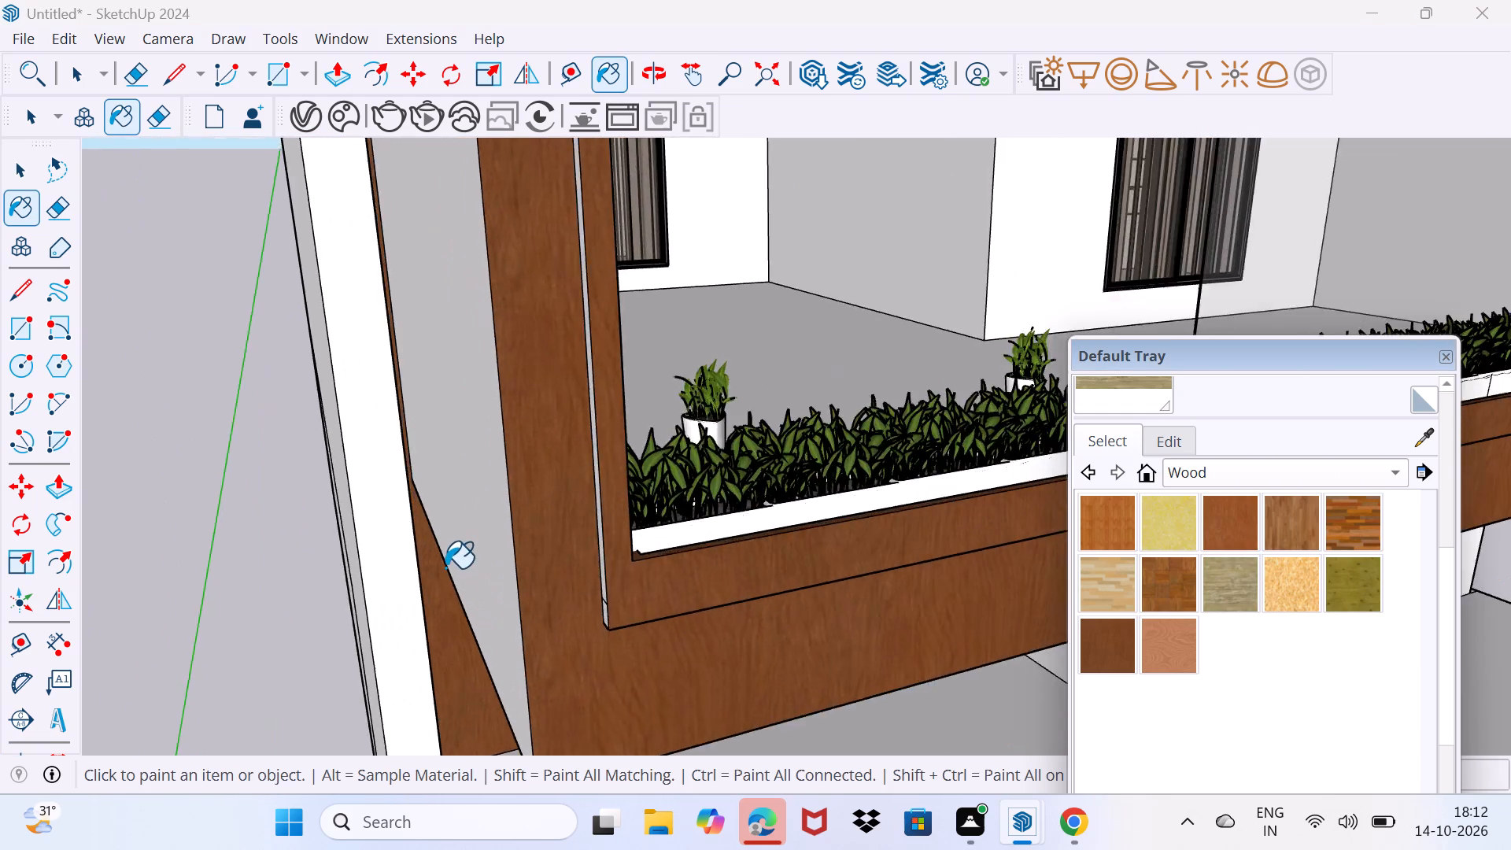
scroll(445, 568, "up", 1)
left_click(482, 498)
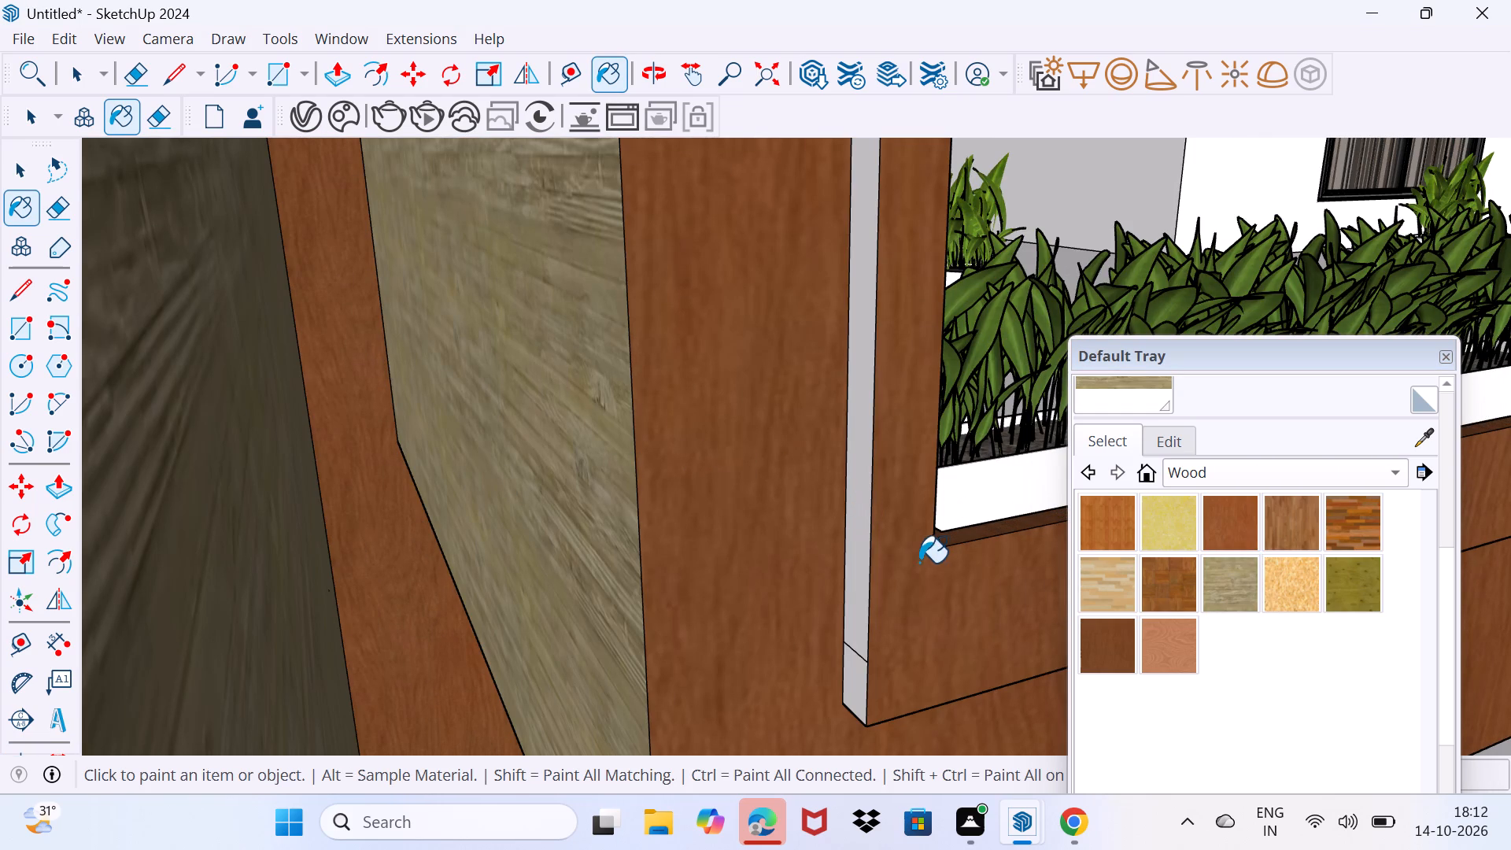
left_click(868, 564)
left_click(857, 688)
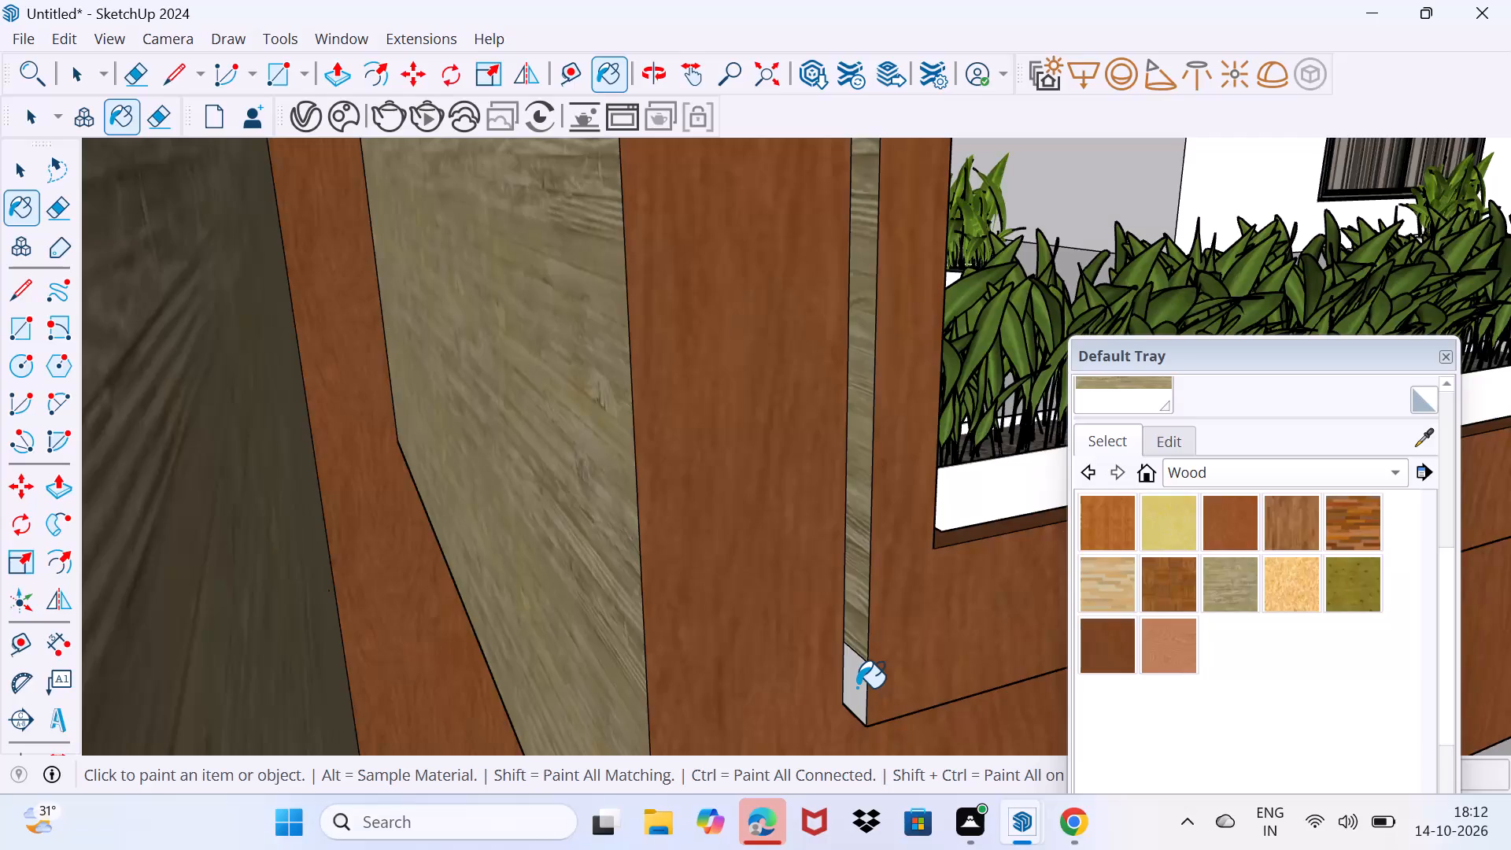
scroll(868, 675, "down", 17)
middle_click_drag(868, 678, 667, 645)
scroll(674, 638, "down", 5)
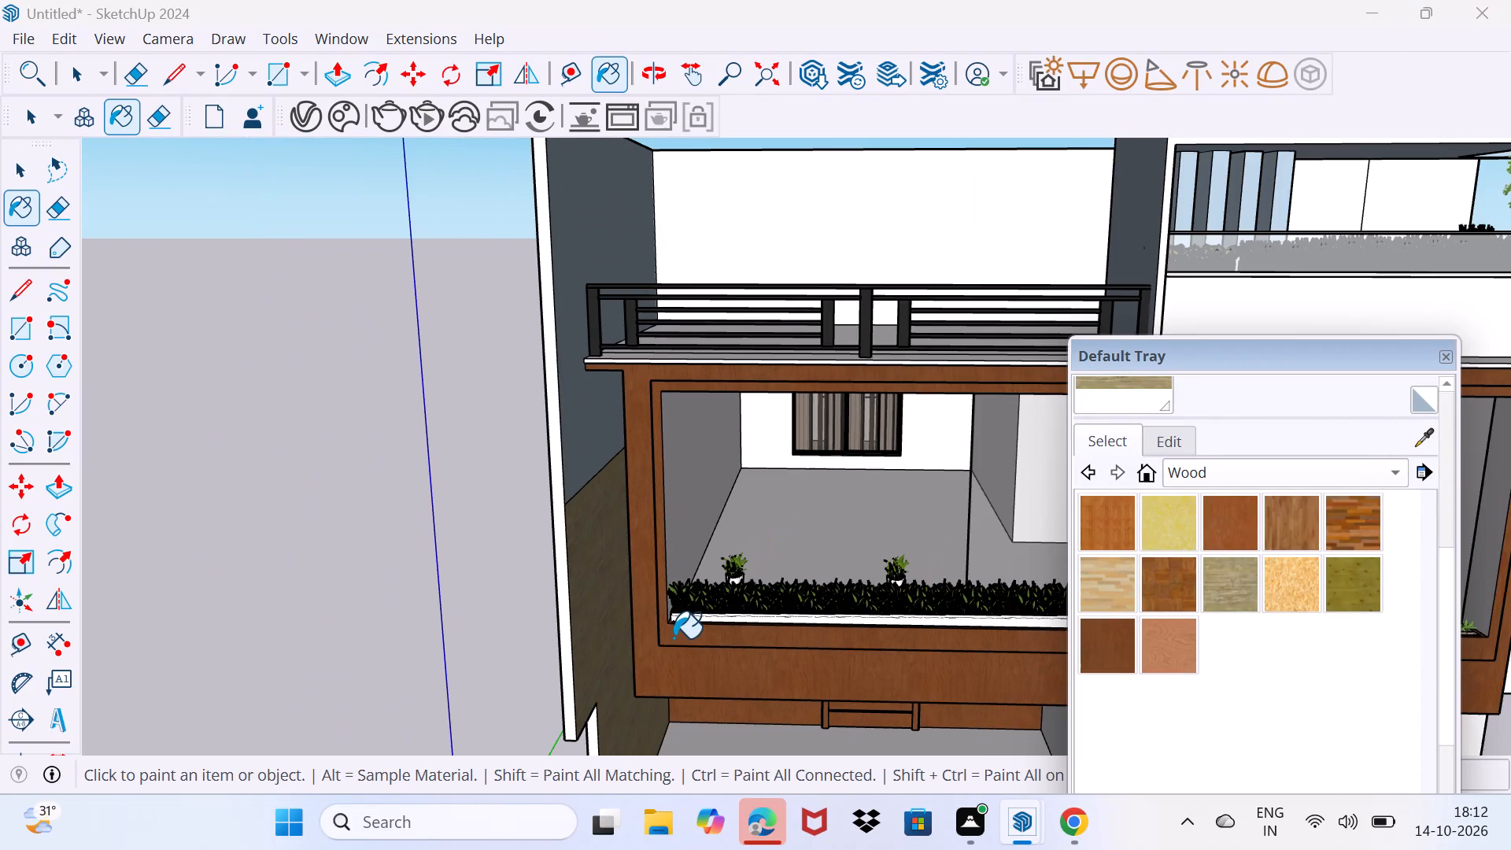
middle_click_drag(673, 638, 601, 639)
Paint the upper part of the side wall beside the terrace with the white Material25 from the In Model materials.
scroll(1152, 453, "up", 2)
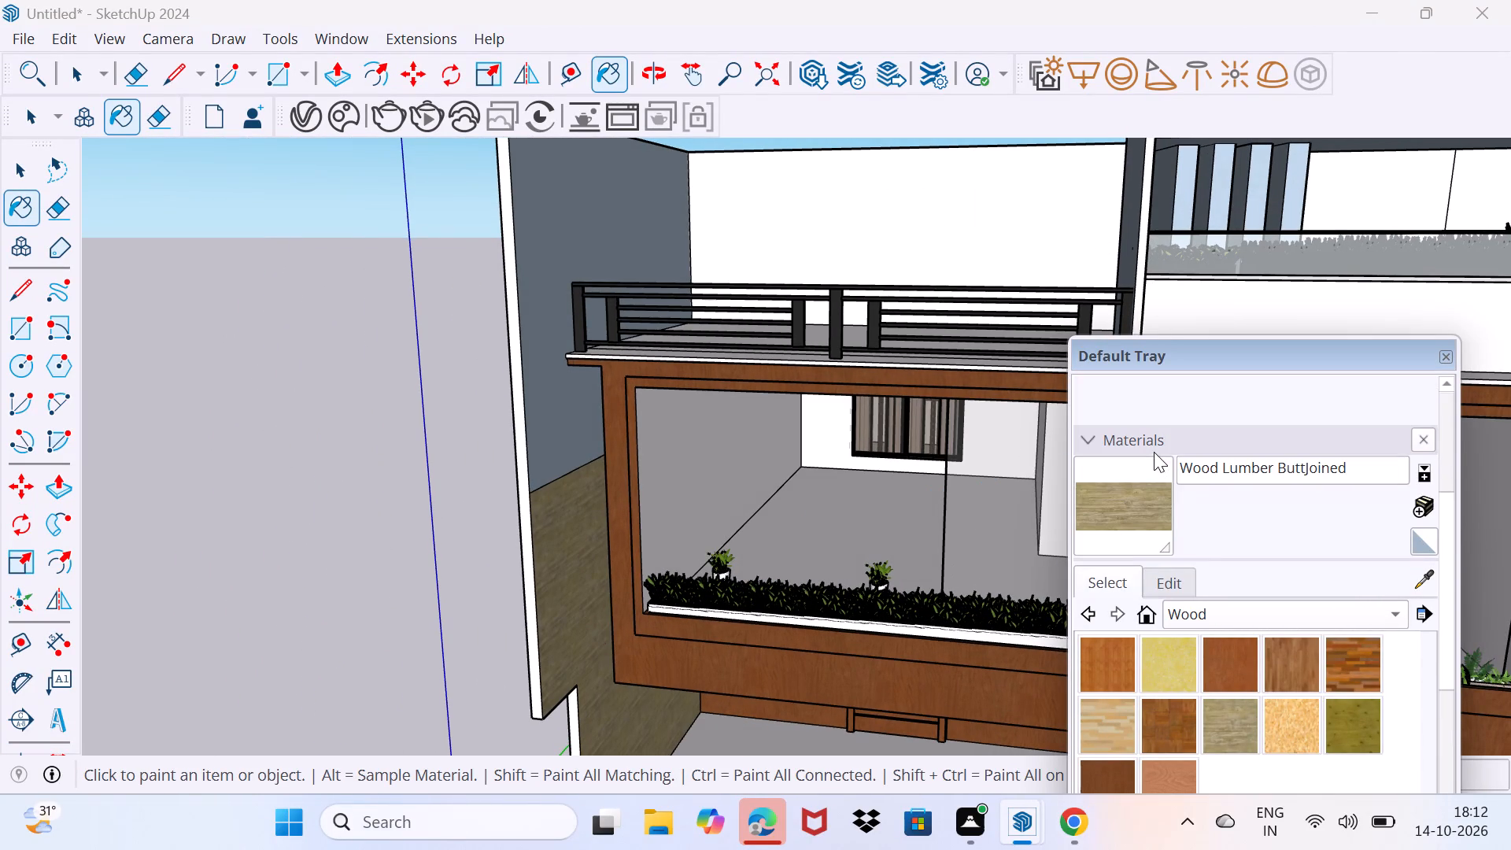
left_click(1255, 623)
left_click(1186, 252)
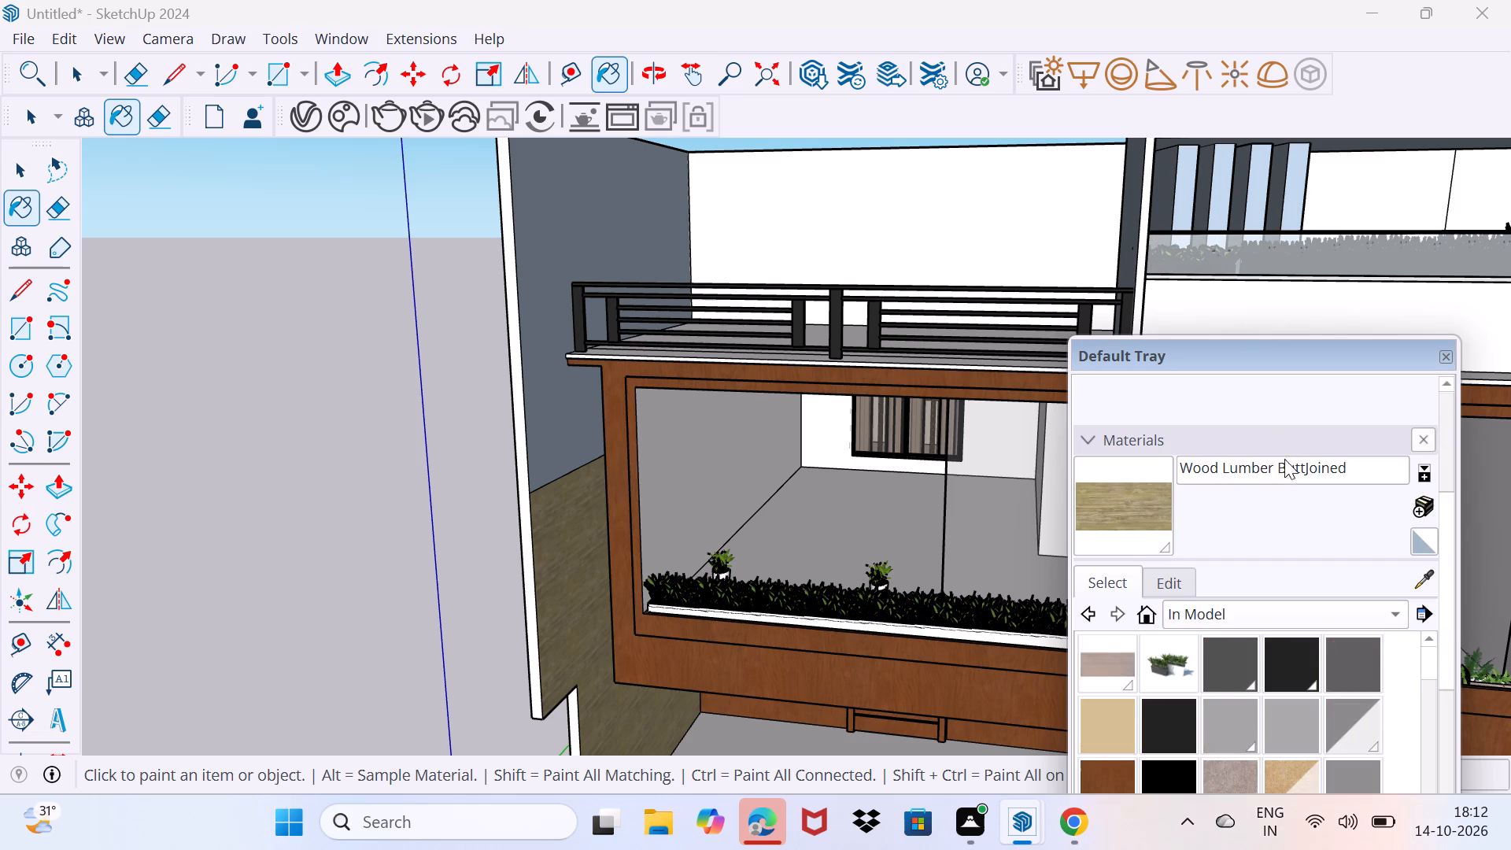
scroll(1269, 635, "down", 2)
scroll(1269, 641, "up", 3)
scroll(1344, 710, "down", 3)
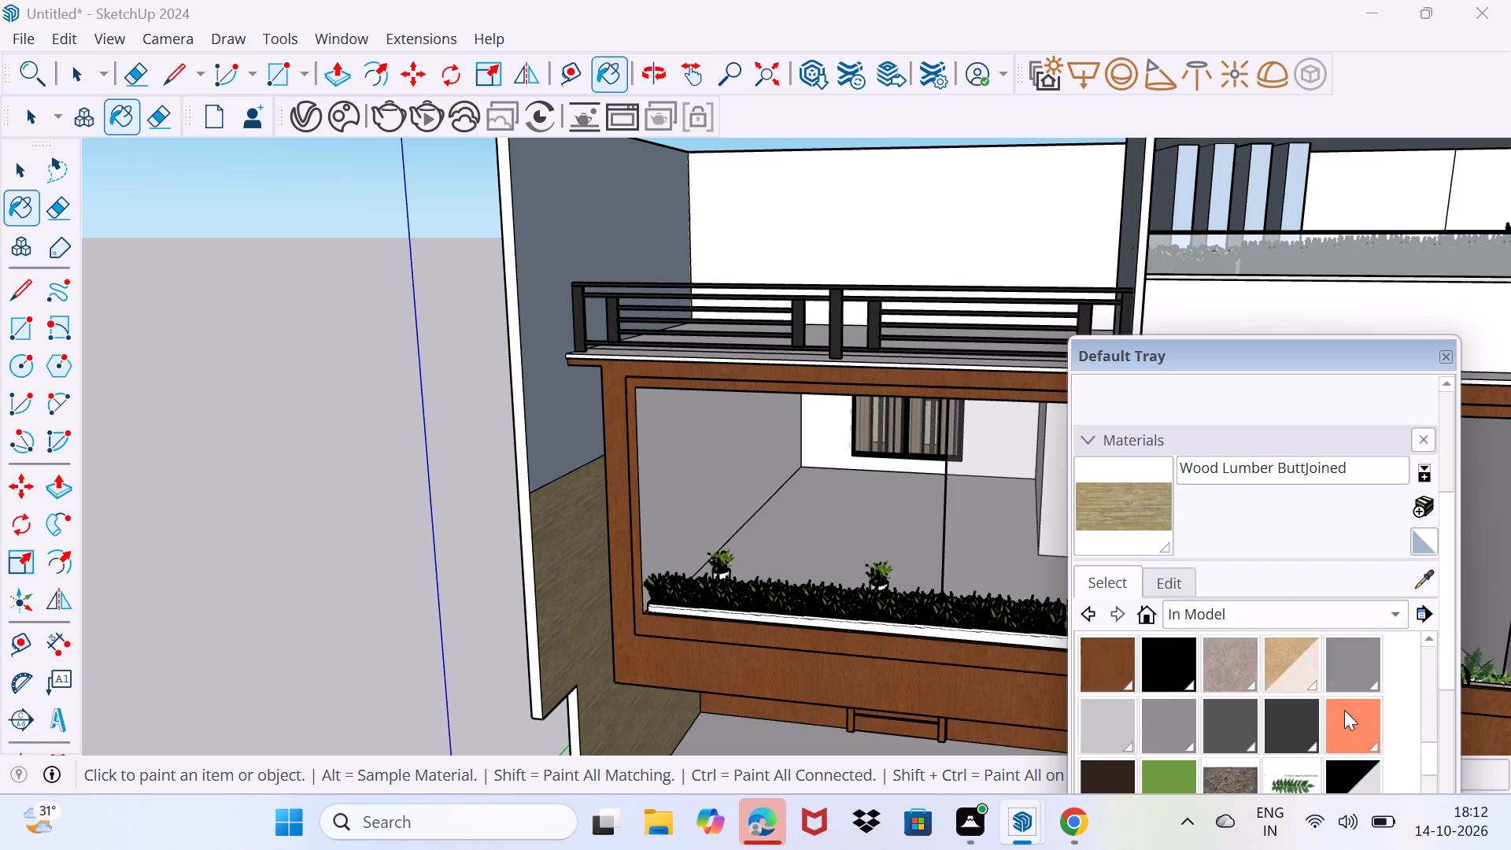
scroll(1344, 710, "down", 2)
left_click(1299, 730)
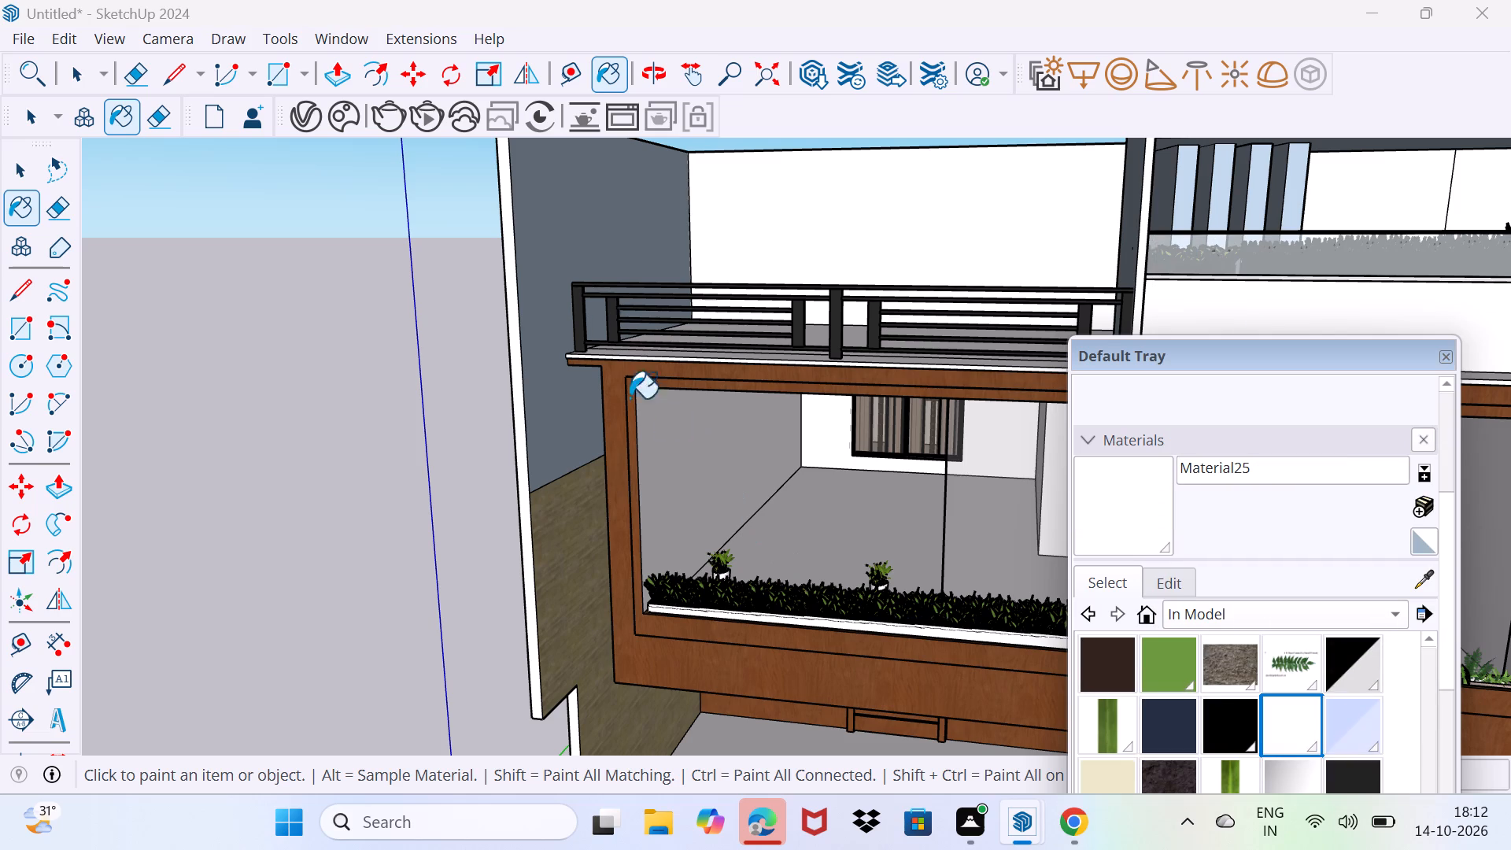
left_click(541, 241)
Paint the upper part of the side wall beside the terrace with the pale cream-yellow colour from the In Model materials.
middle_click_drag(571, 299, 656, 368)
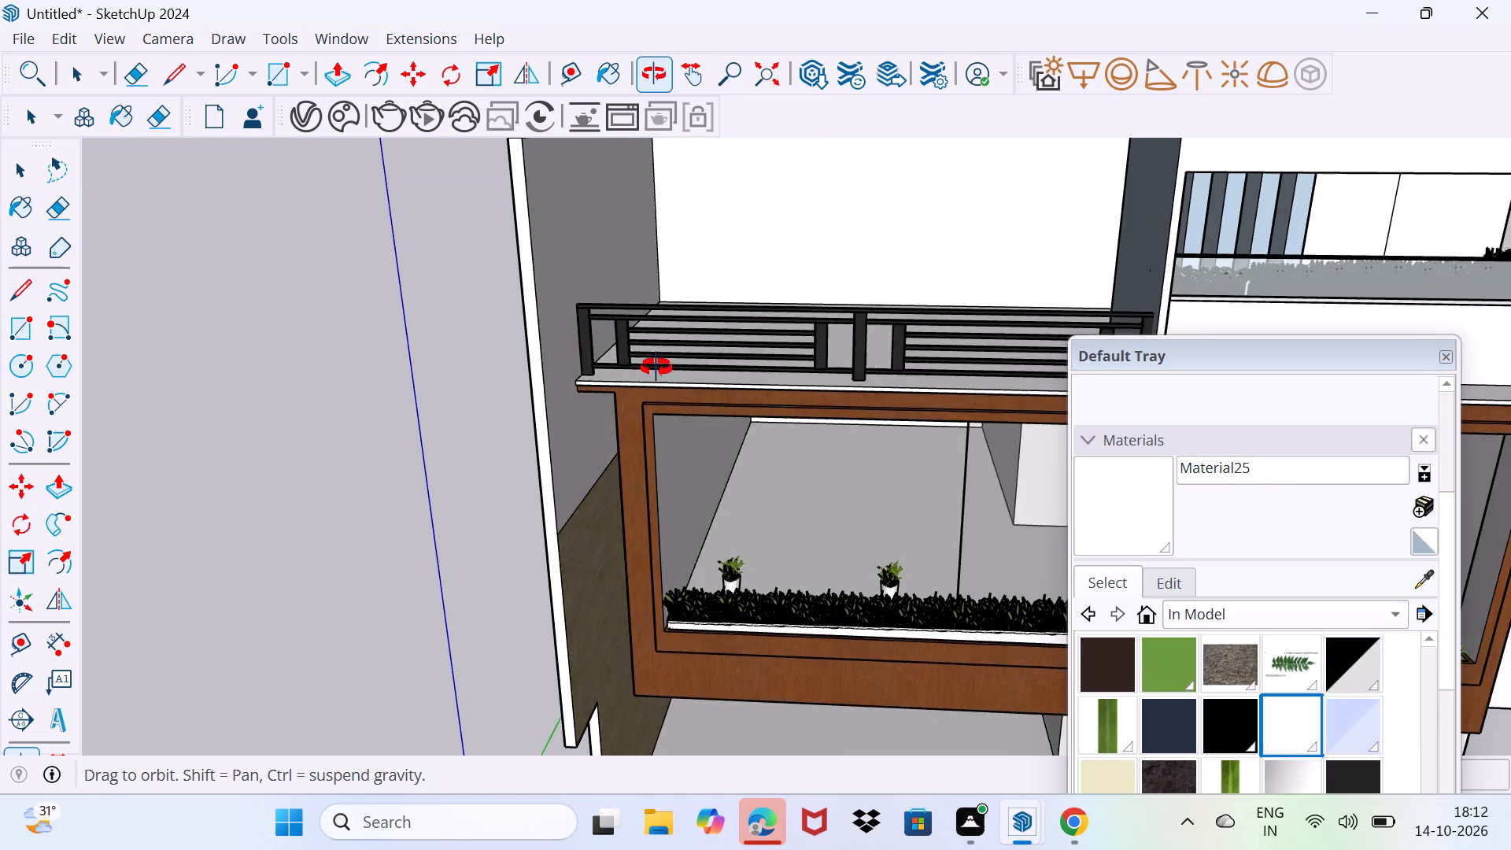
middle_click_drag(656, 368, 688, 368)
scroll(1330, 593, "down", 3)
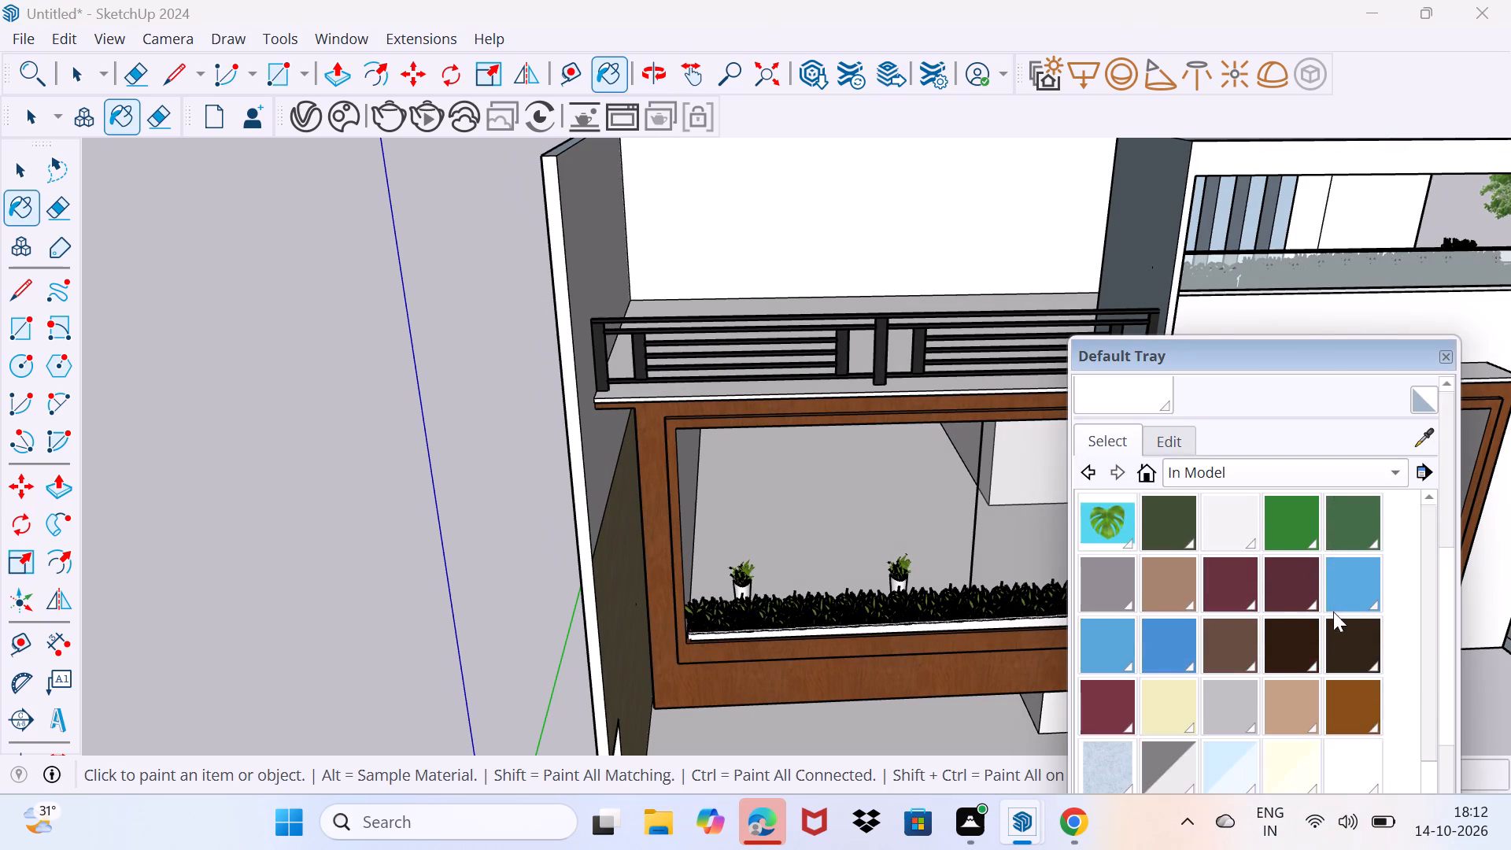
scroll(1329, 630, "down", 4)
scroll(1328, 635, "up", 2)
left_click(1174, 595)
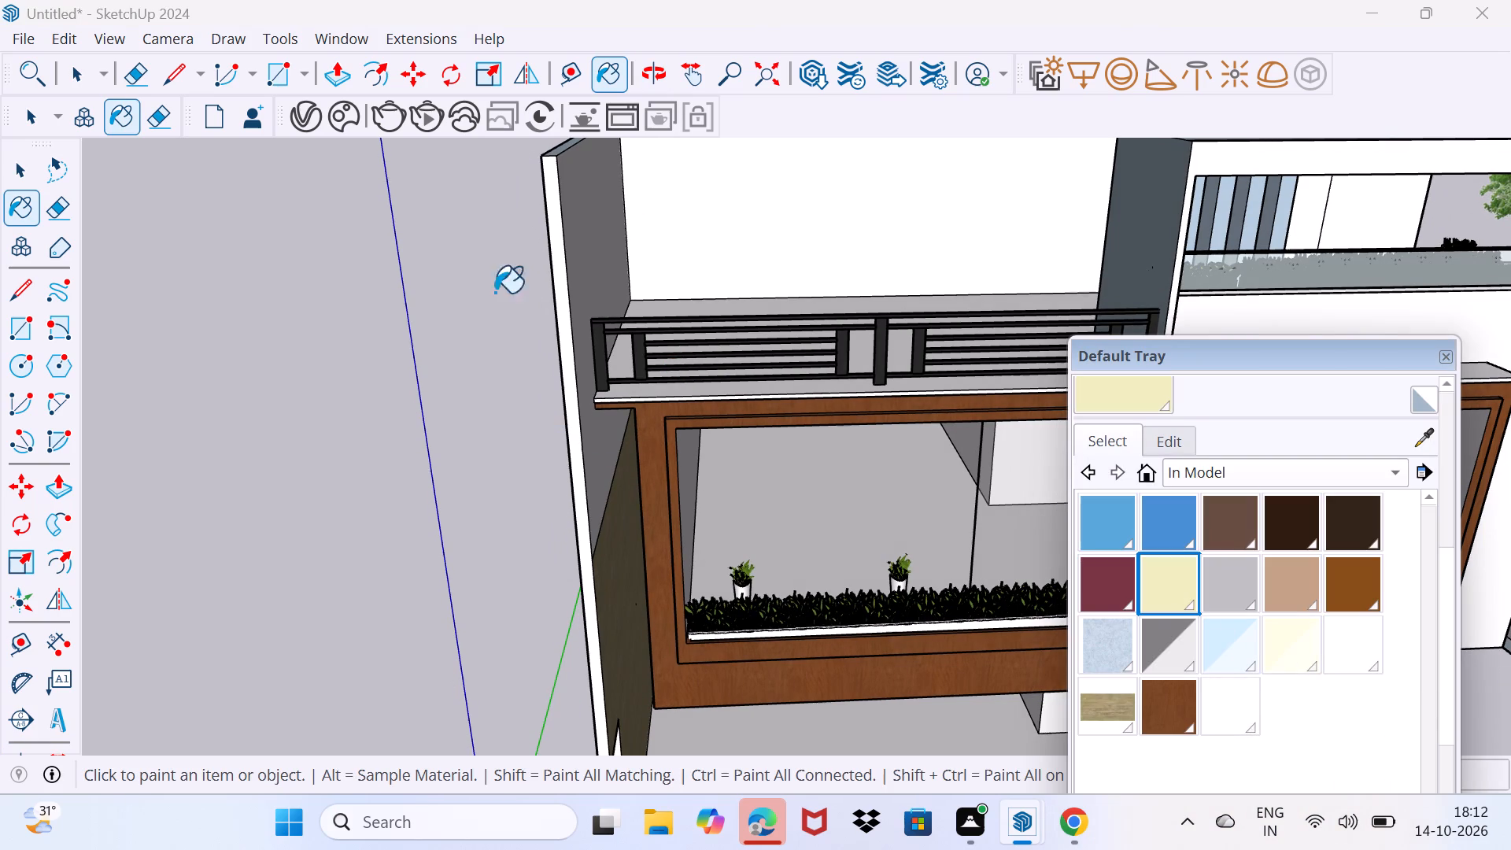
left_click(590, 213)
middle_click_drag(646, 230, 500, 312)
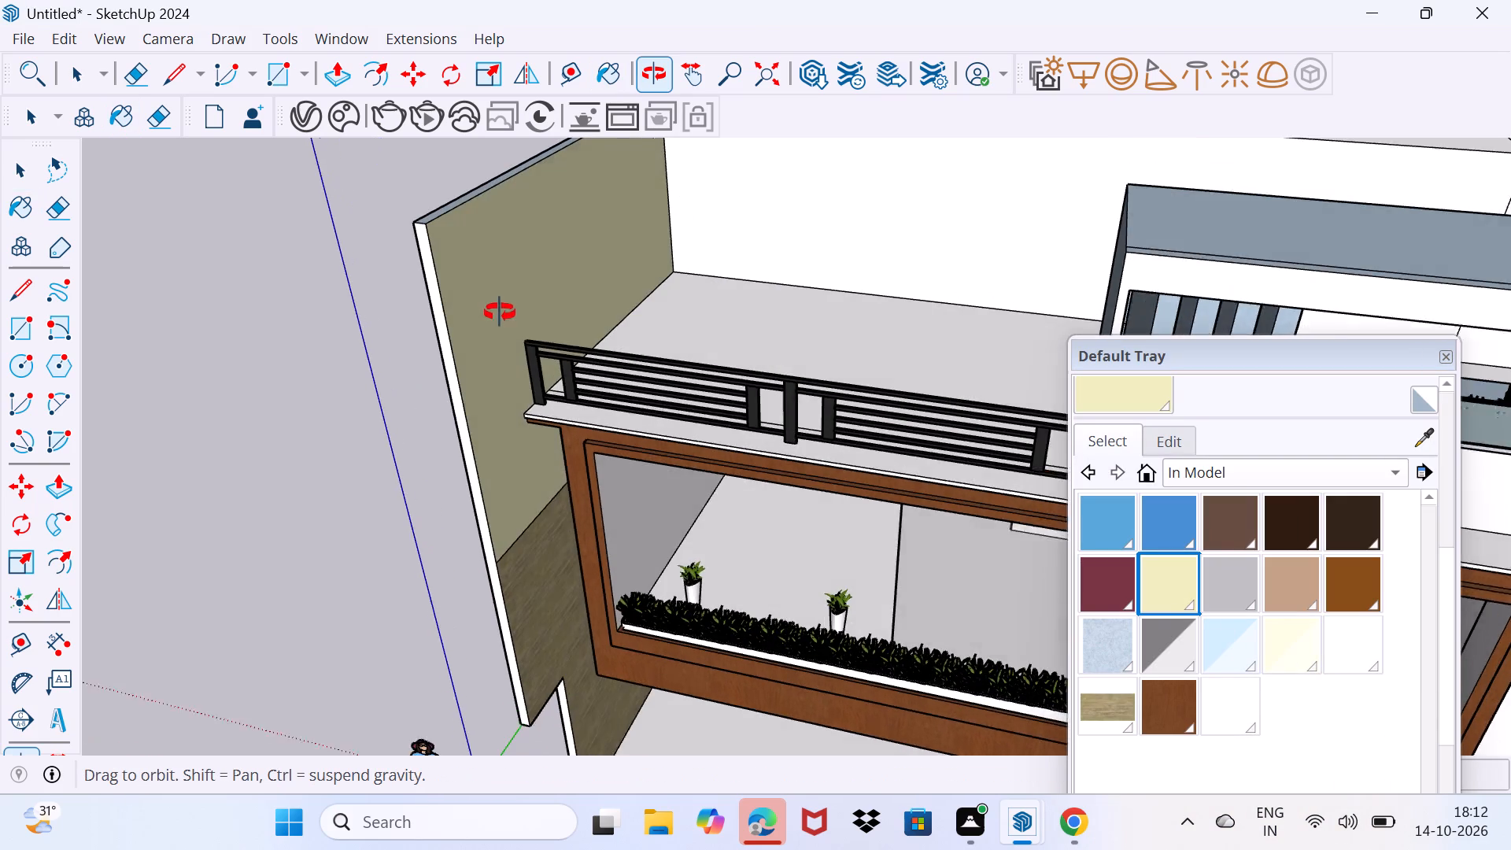
middle_click_drag(500, 312, 643, 298)
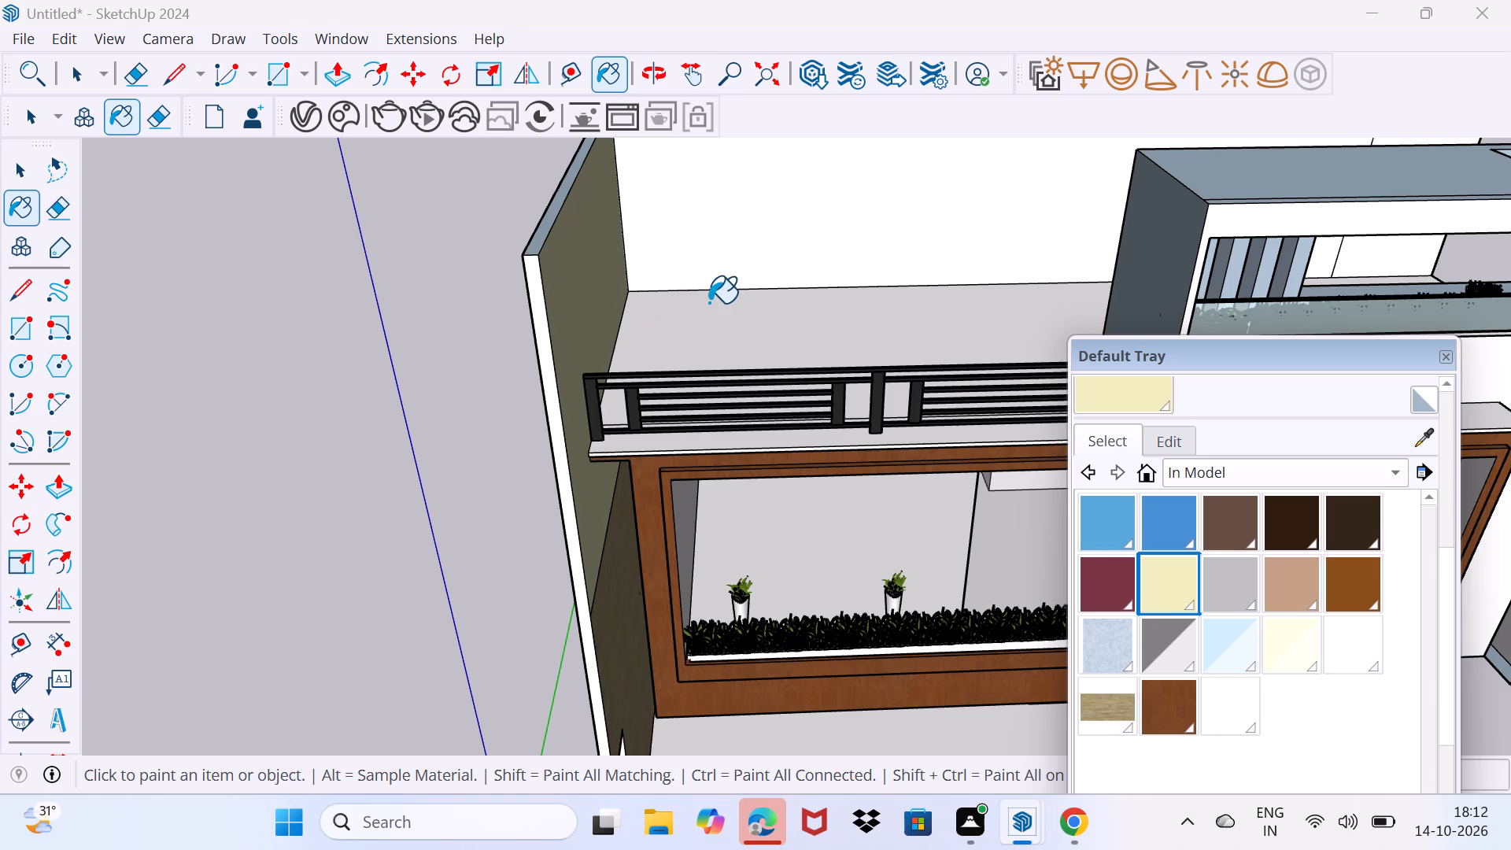
key("space")
key("space")
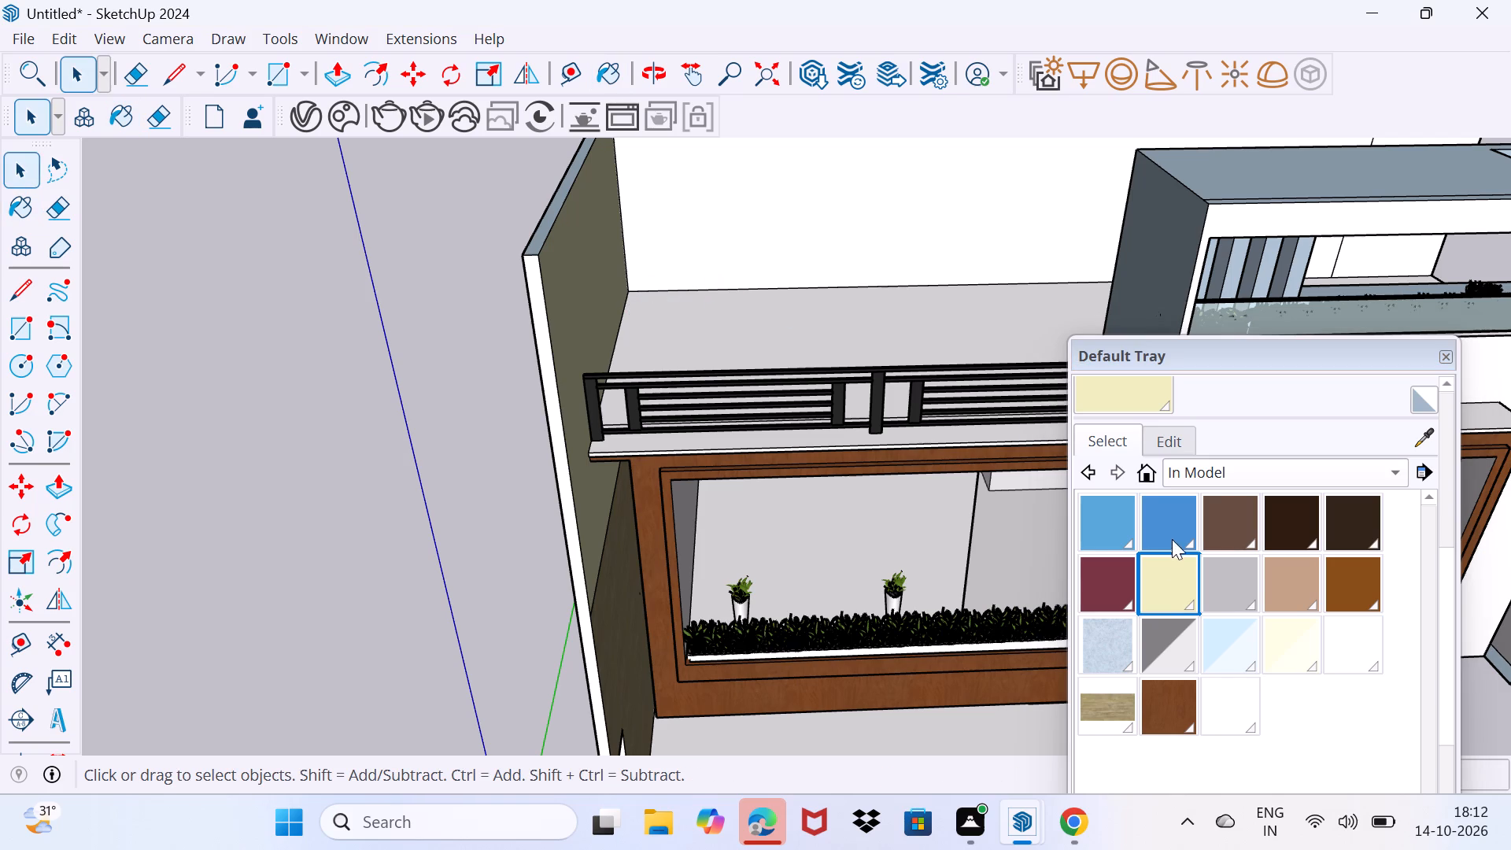
Paint the thin front edge of the terrace slab below the black railing with the medium grey from the In Model materials.
scroll(1210, 609, "up", 6)
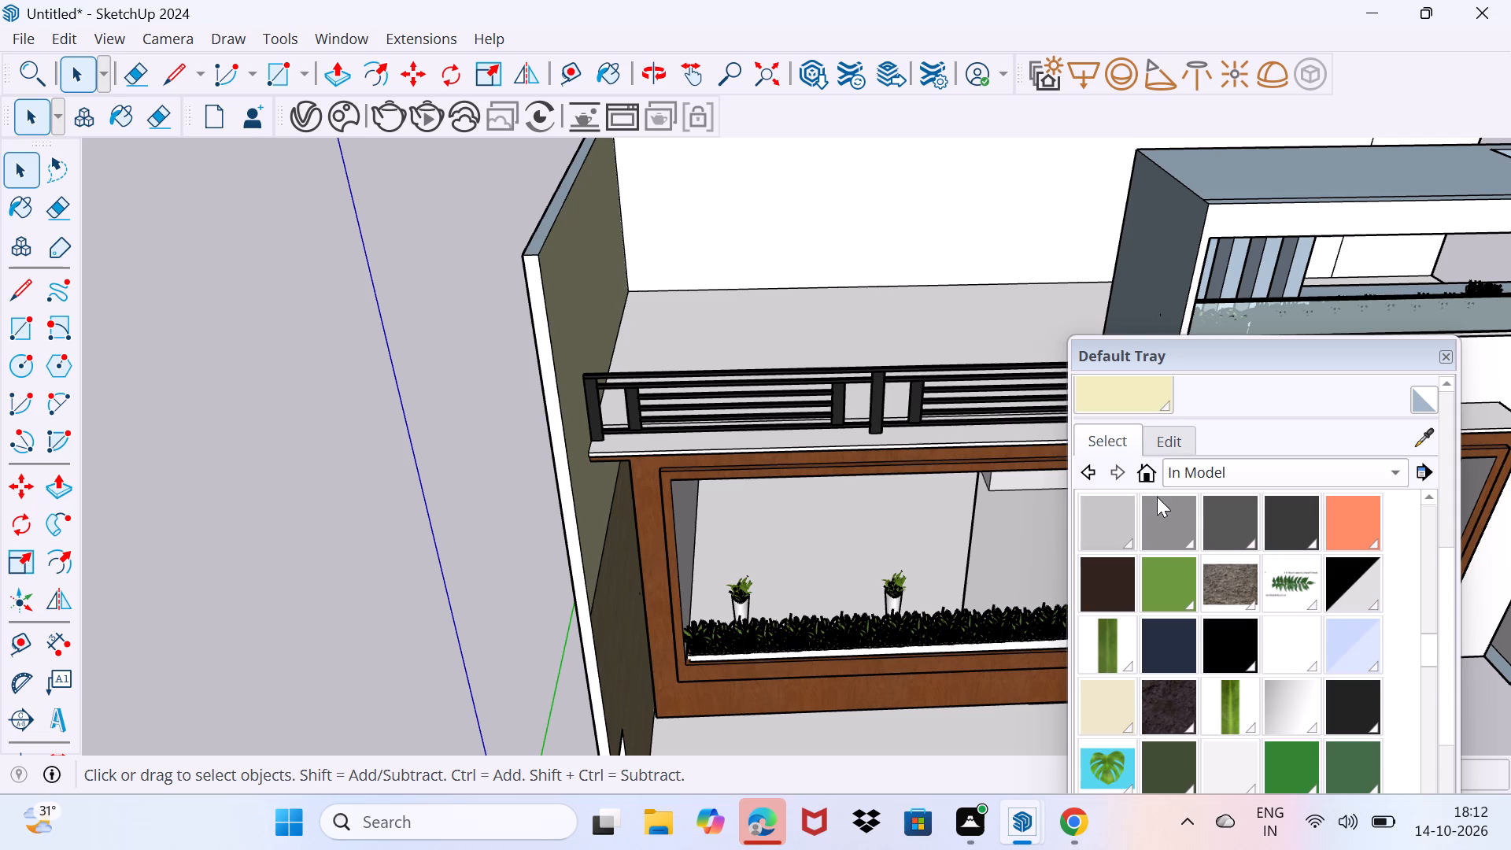
left_click(1157, 496)
scroll(769, 460, "up", 9)
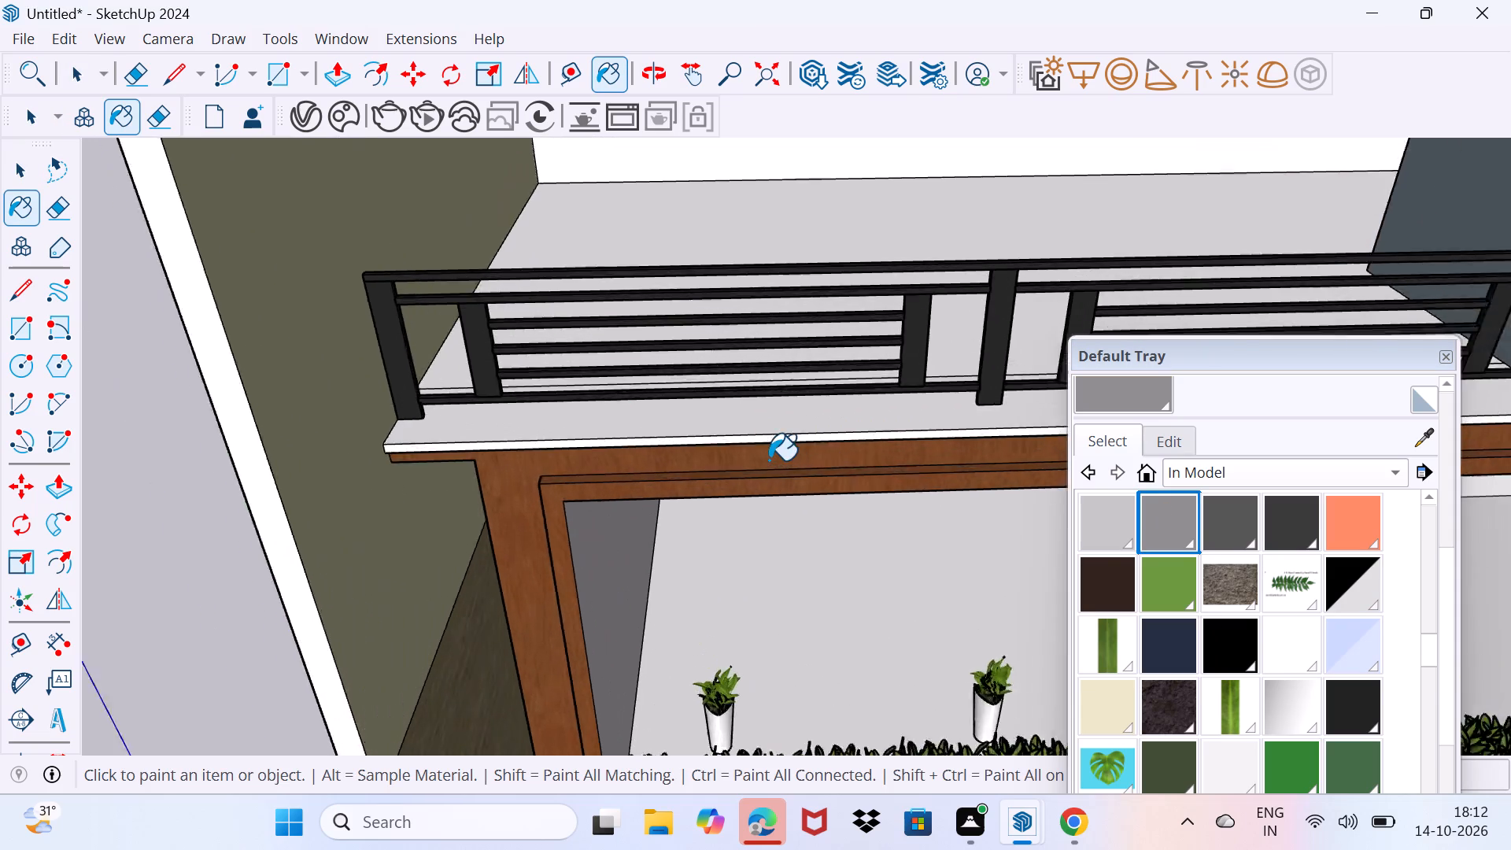
scroll(769, 460, "up", 5)
middle_click_drag(769, 460, 770, 398)
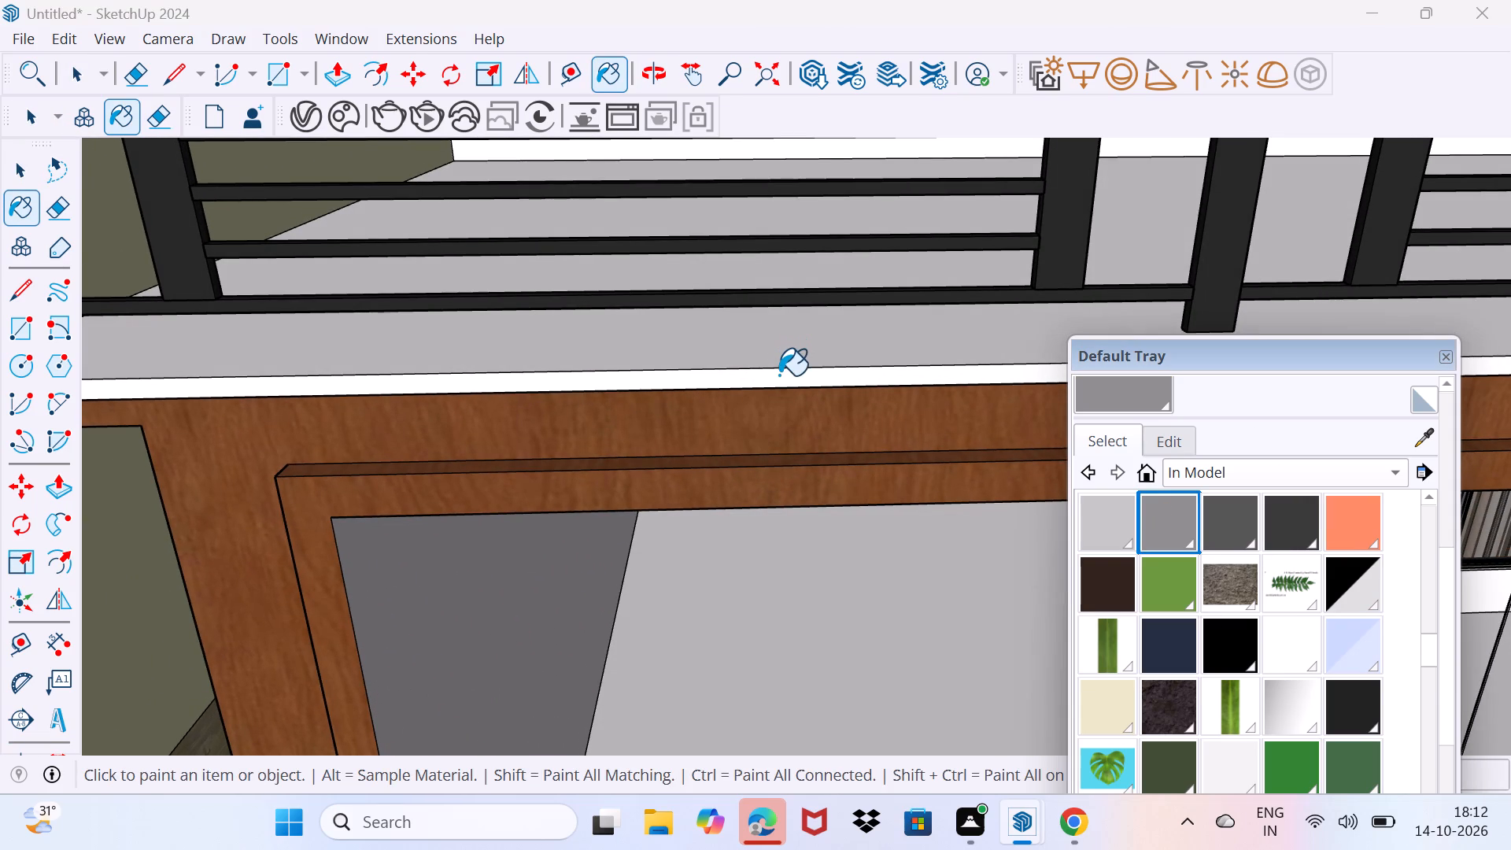
left_click(779, 375)
scroll(779, 373, "down", 9)
middle_click_drag(778, 370, 656, 357)
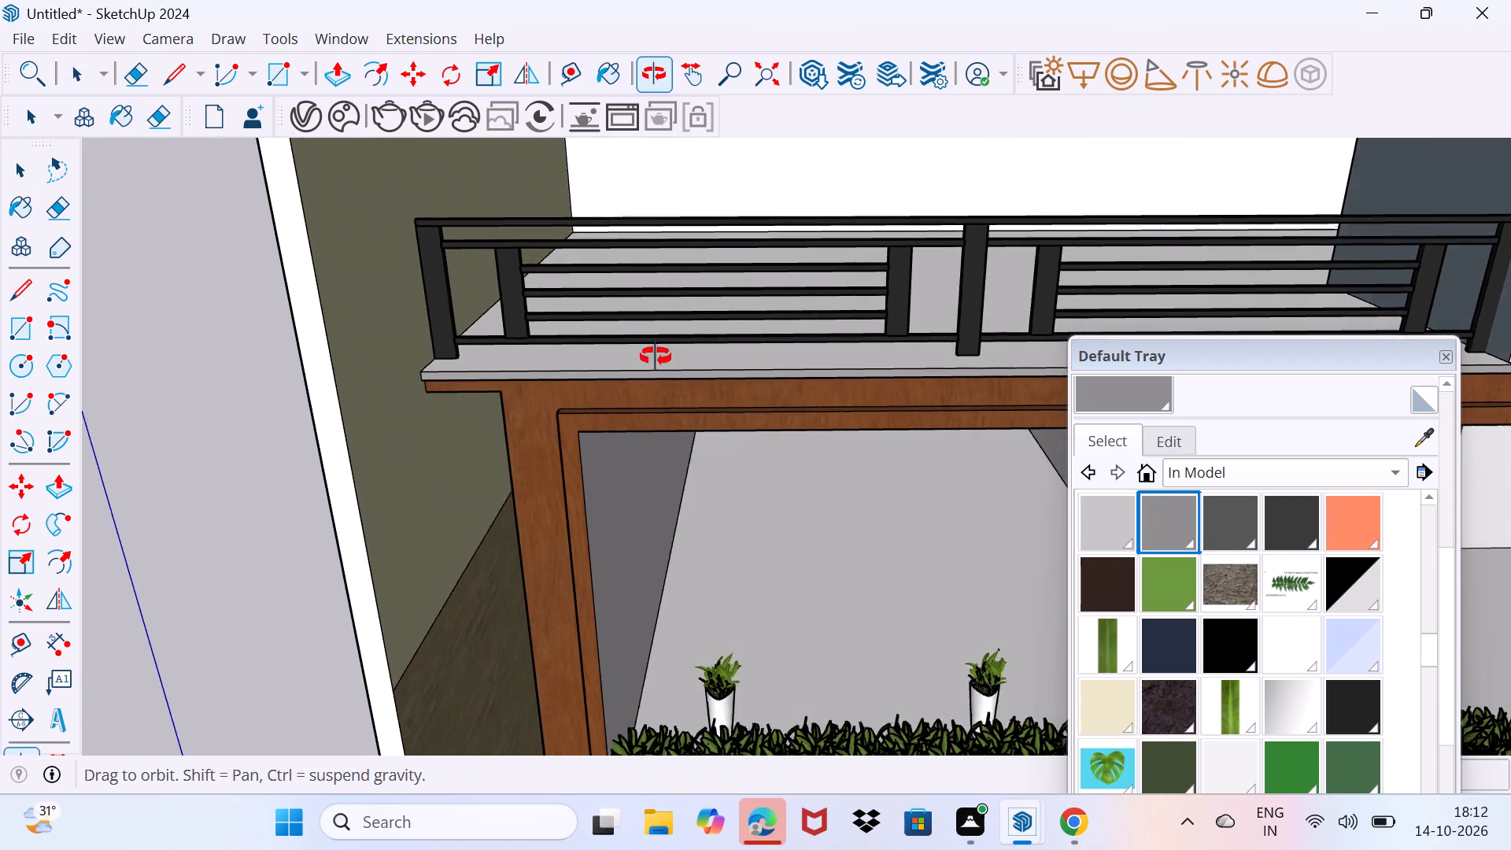
middle_click_drag(656, 357, 654, 357)
scroll(654, 357, "down", 8)
middle_click_drag(1019, 212, 902, 315)
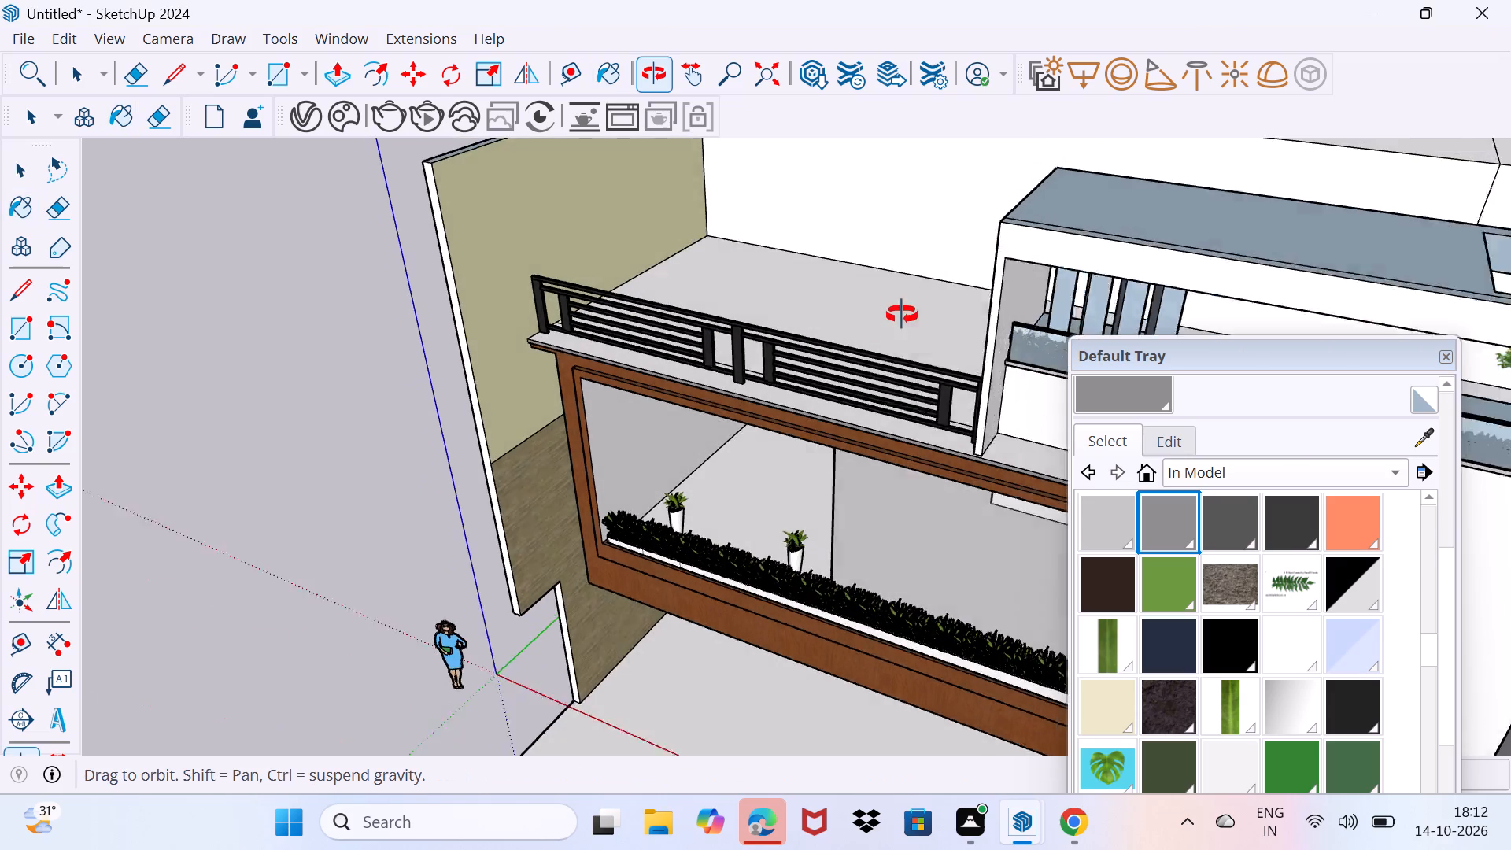
middle_click_drag(902, 315, 910, 294)
scroll(1091, 201, "up", 7)
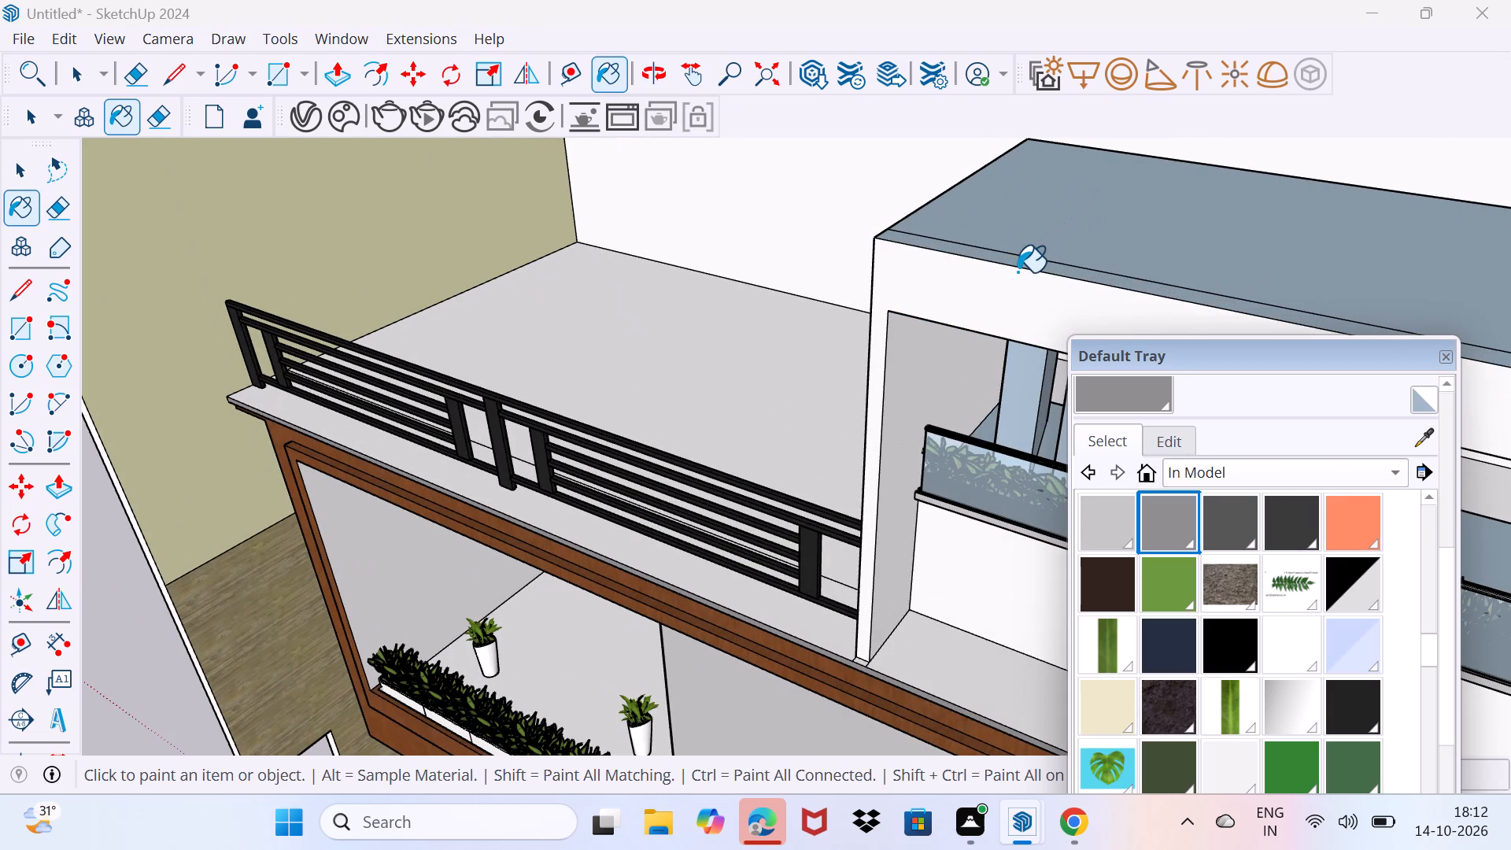
Paint the upper balcony box's roof top and its thin front edge strip with the medium grey from the In Model materials.
left_click(1014, 264)
middle_click_drag(1004, 272, 1149, 257)
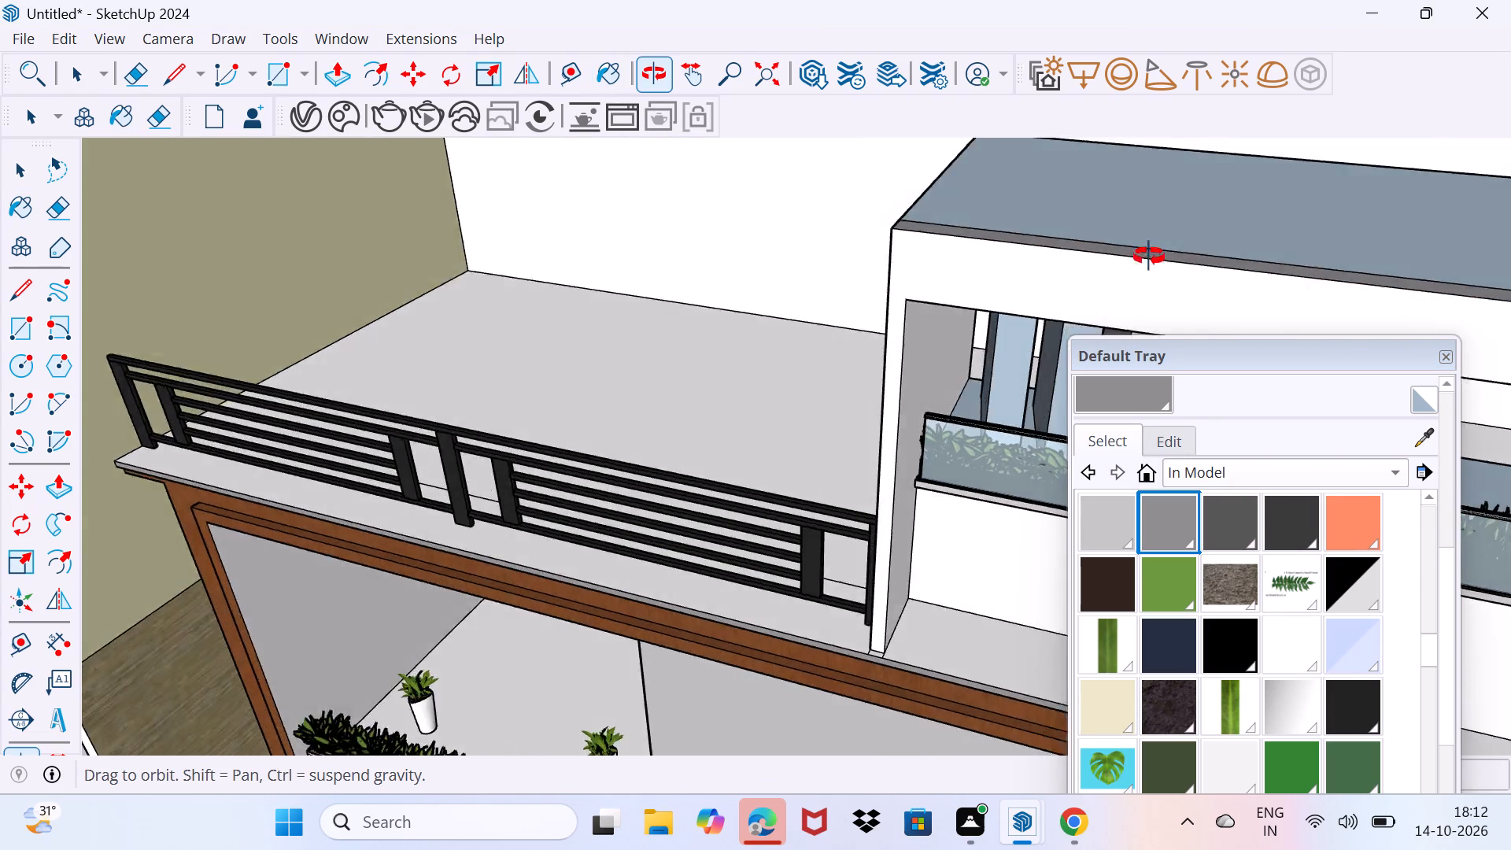
middle_click_drag(1149, 257, 1217, 211)
left_click(1108, 178)
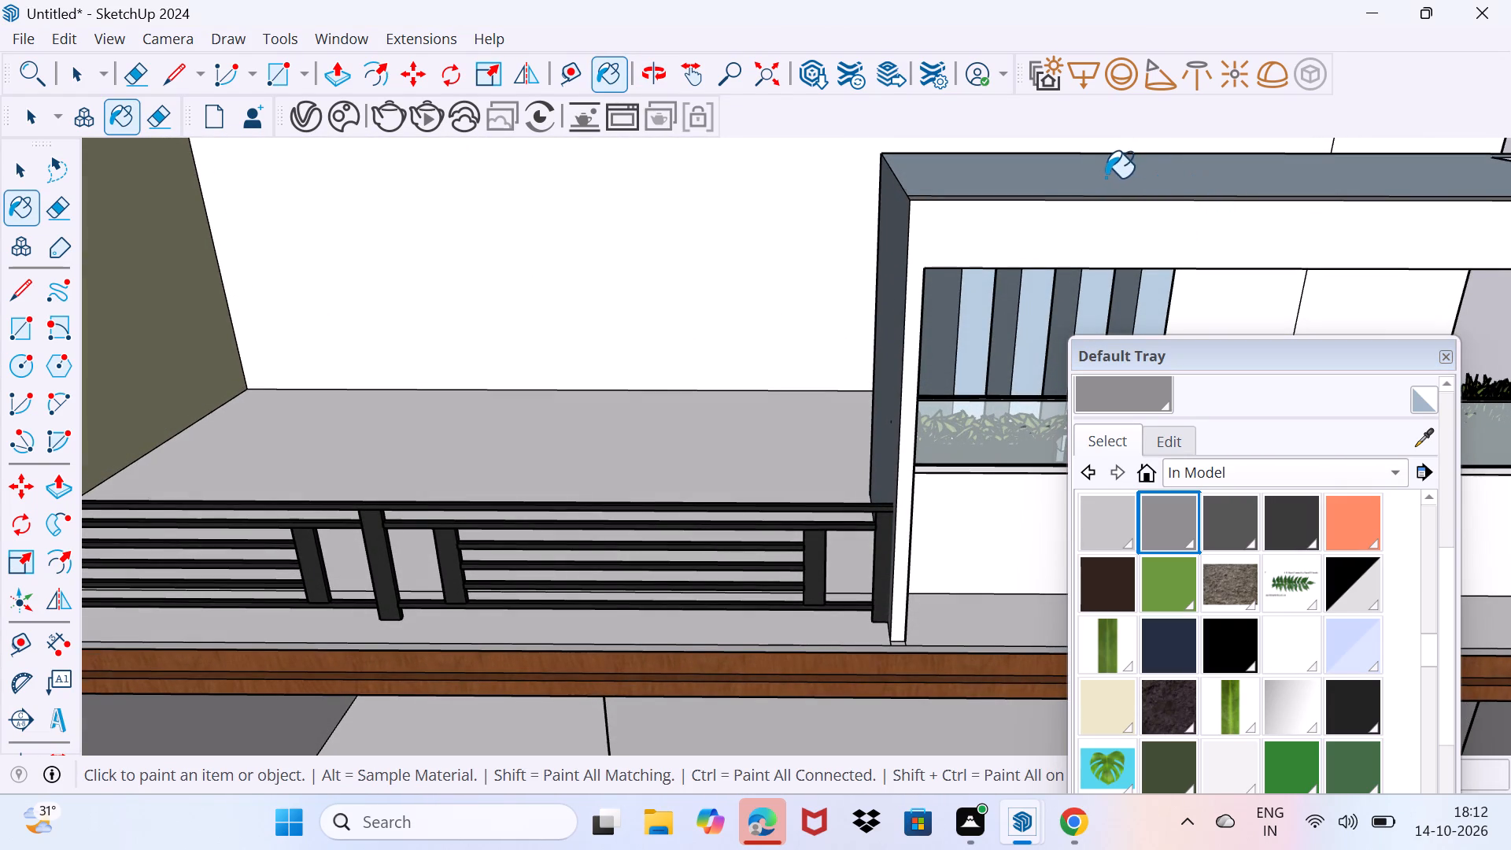
scroll(876, 305, "down", 3)
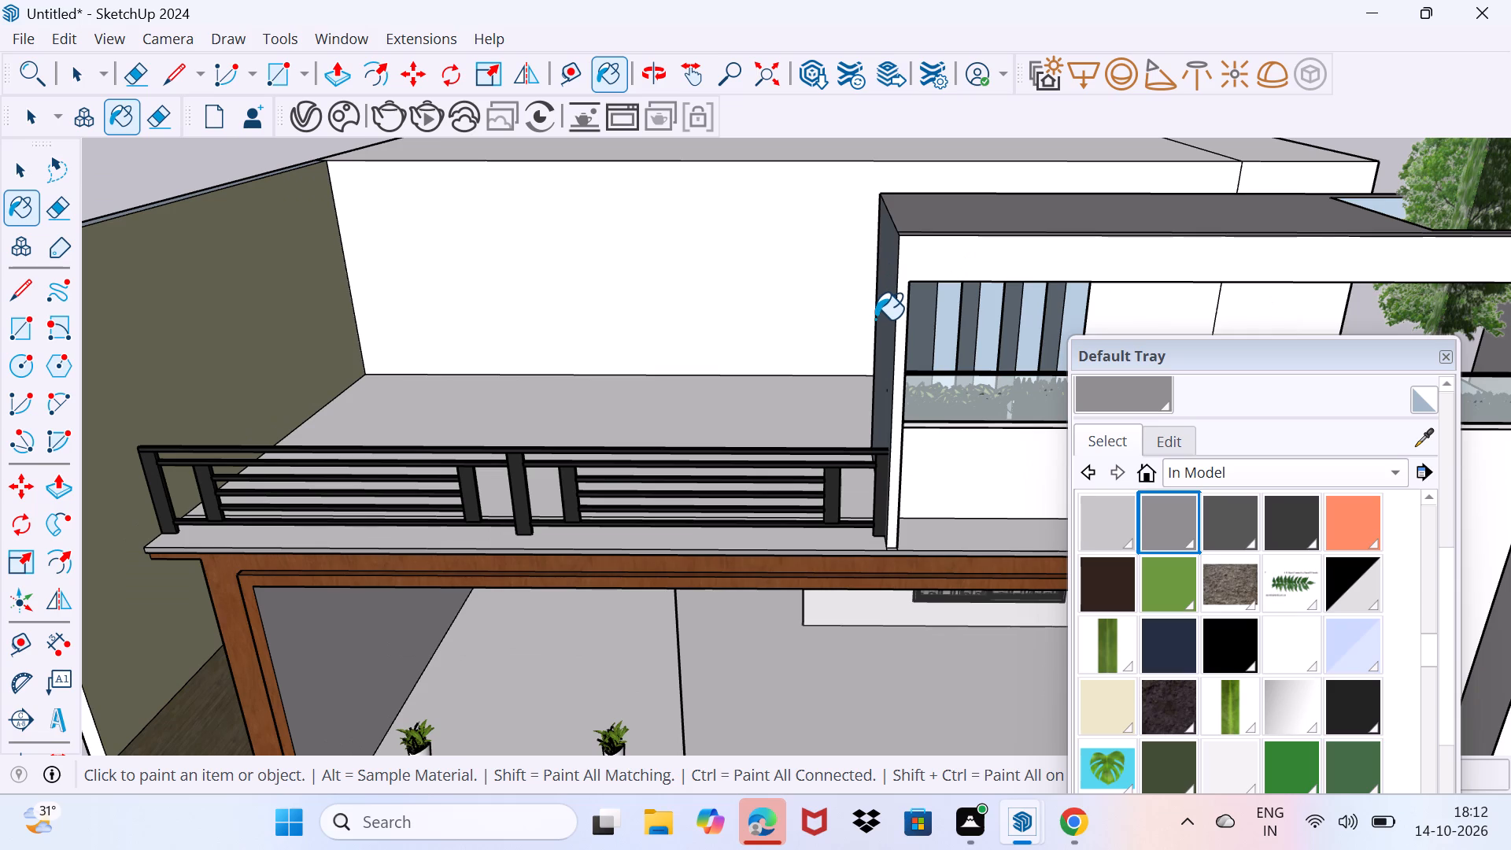
key("space")
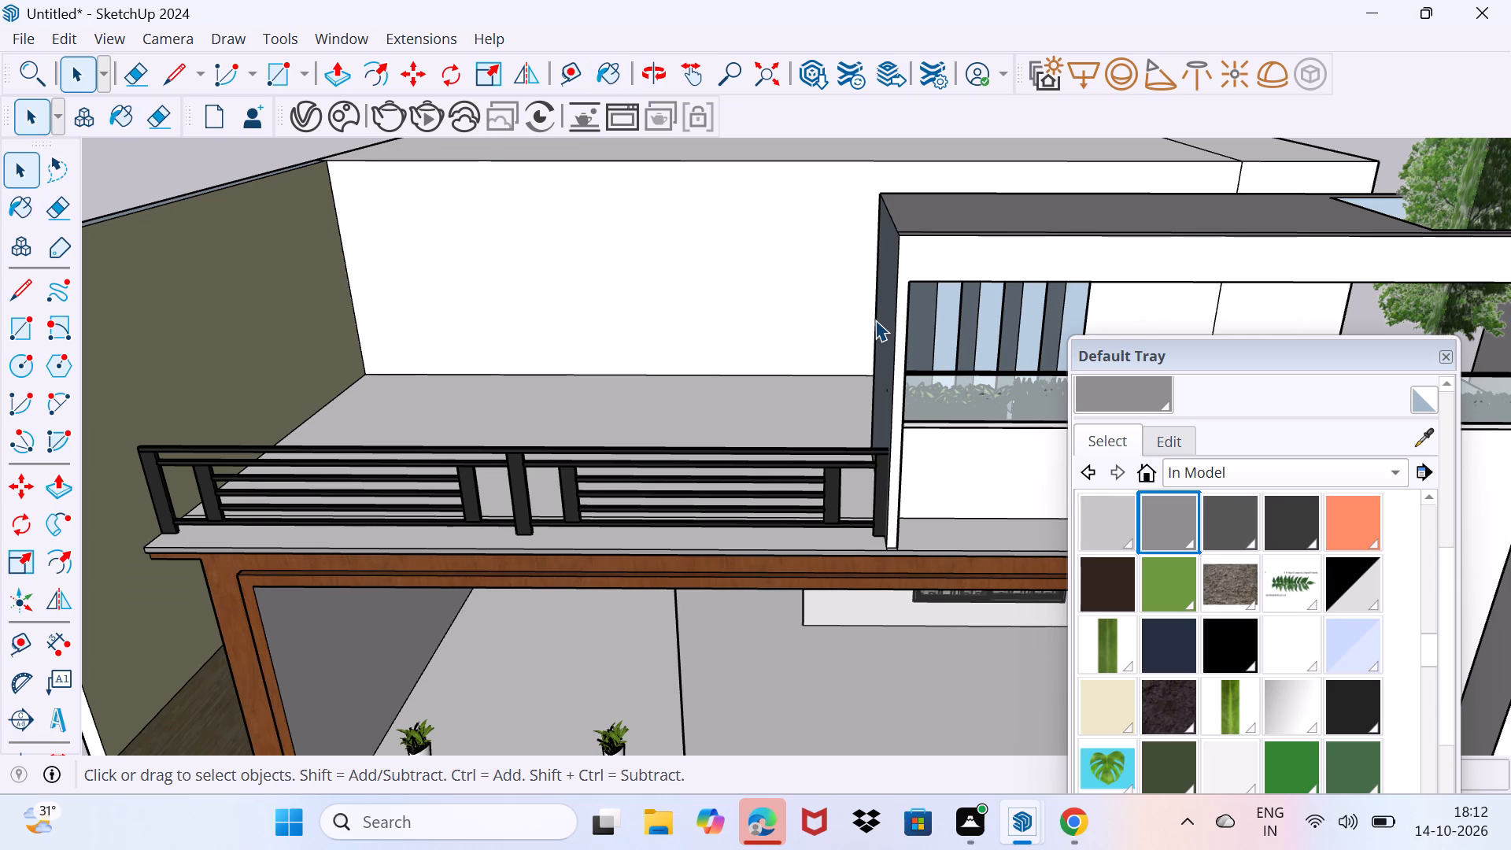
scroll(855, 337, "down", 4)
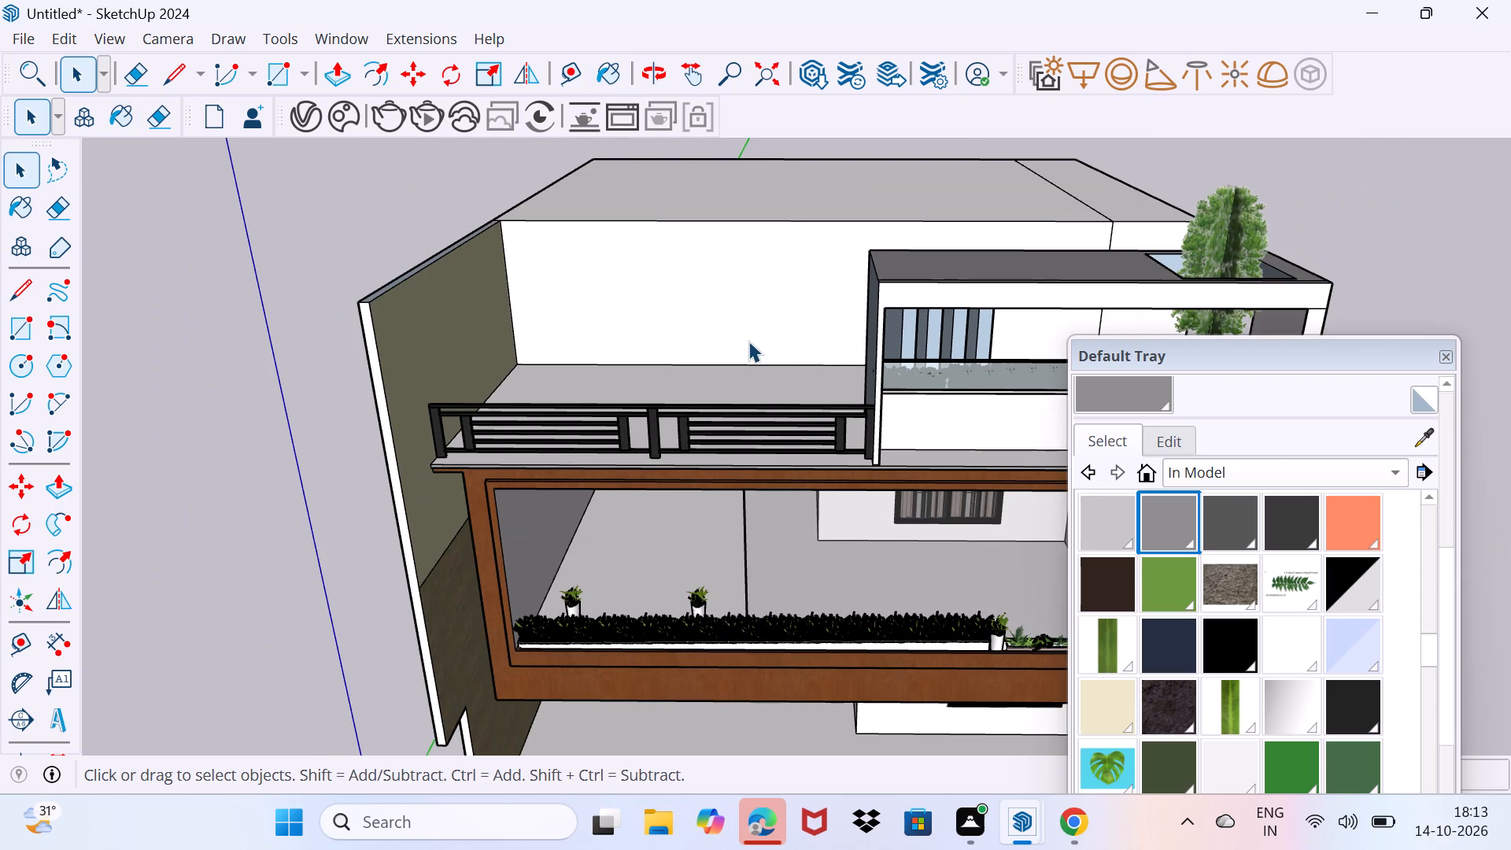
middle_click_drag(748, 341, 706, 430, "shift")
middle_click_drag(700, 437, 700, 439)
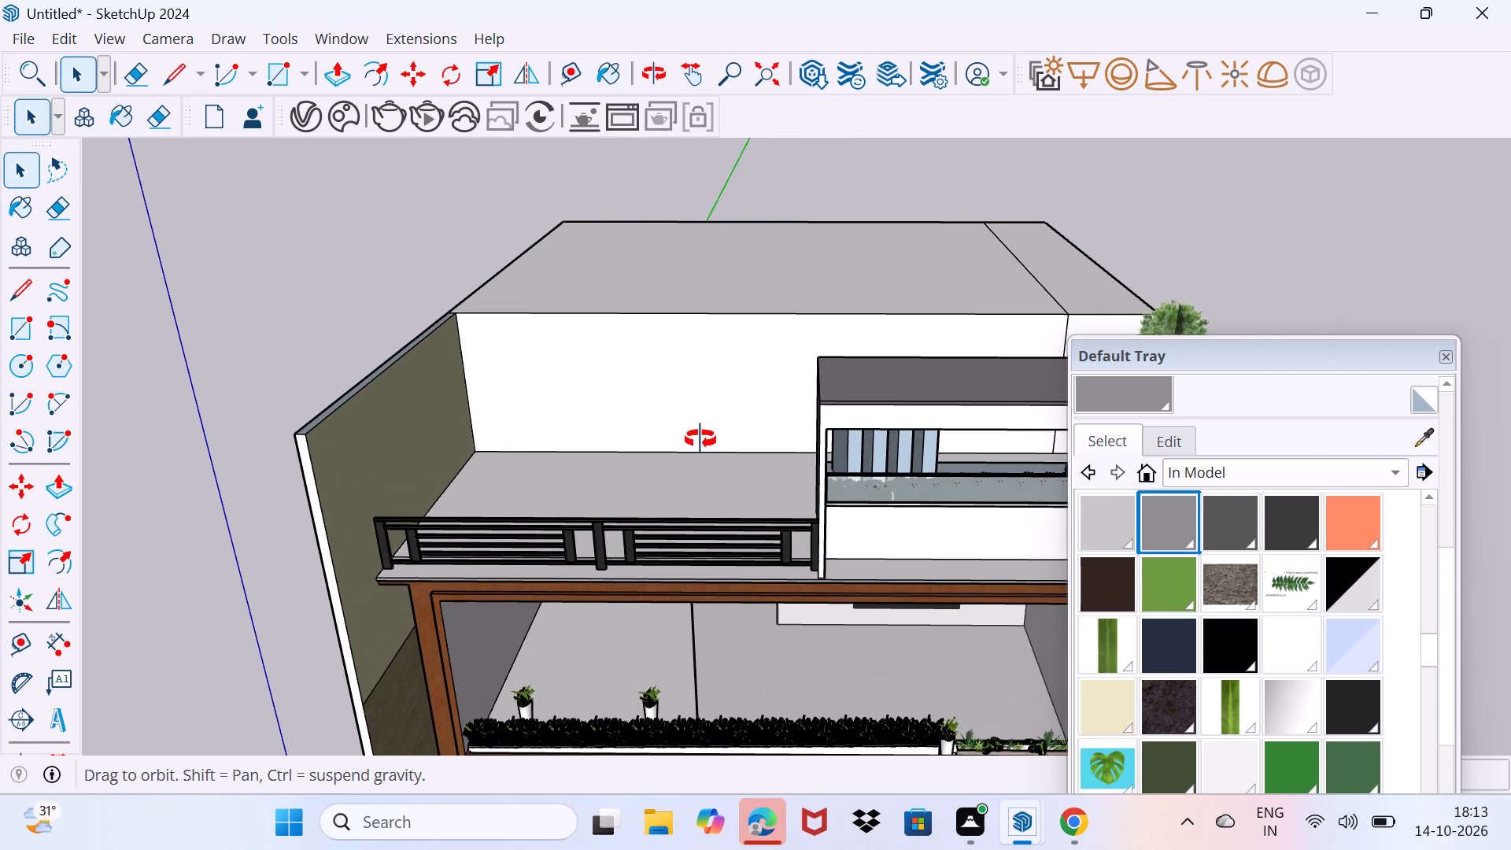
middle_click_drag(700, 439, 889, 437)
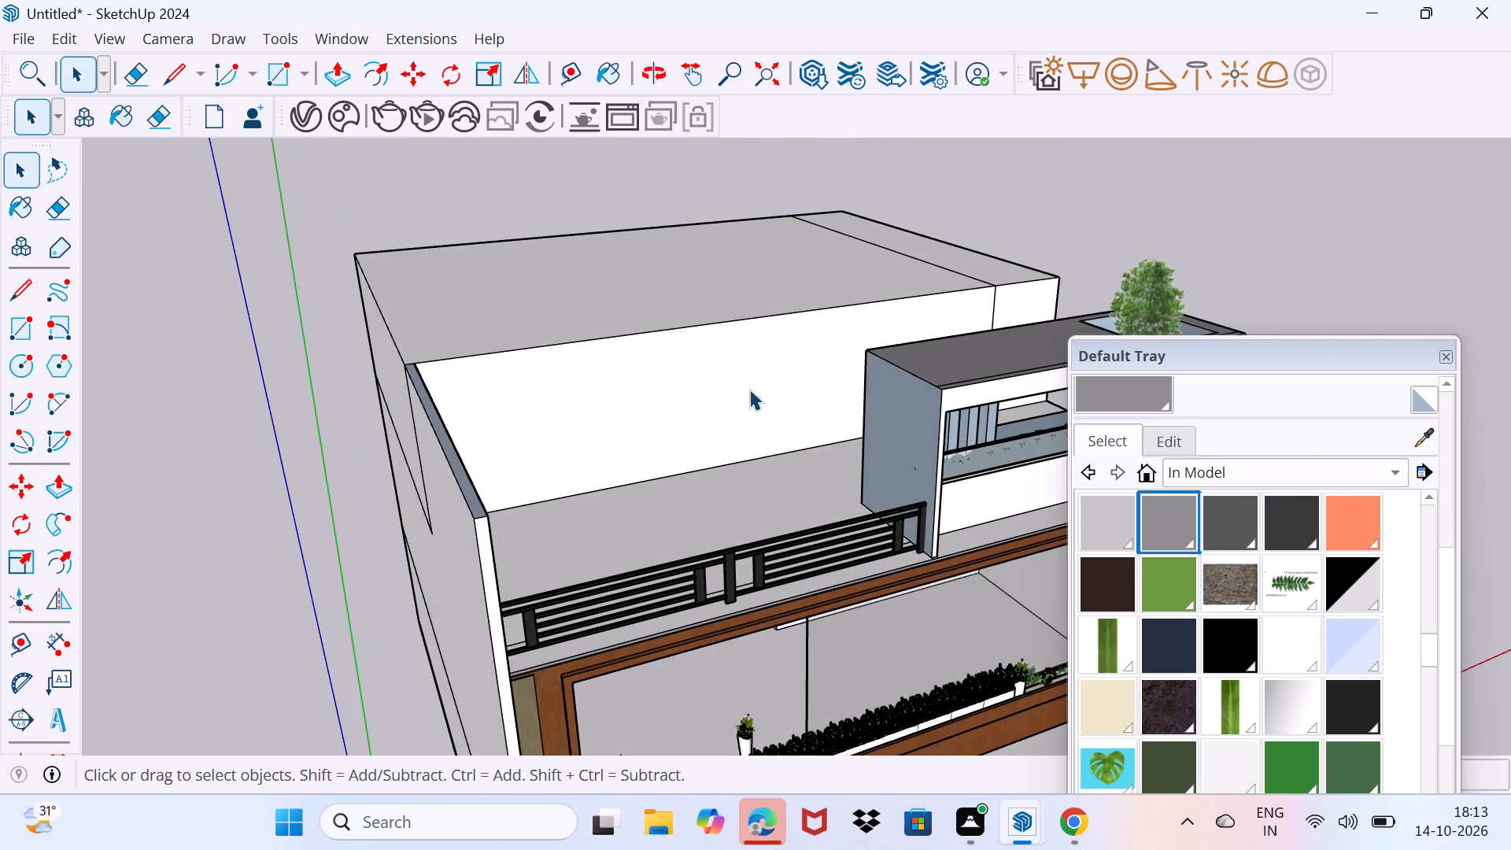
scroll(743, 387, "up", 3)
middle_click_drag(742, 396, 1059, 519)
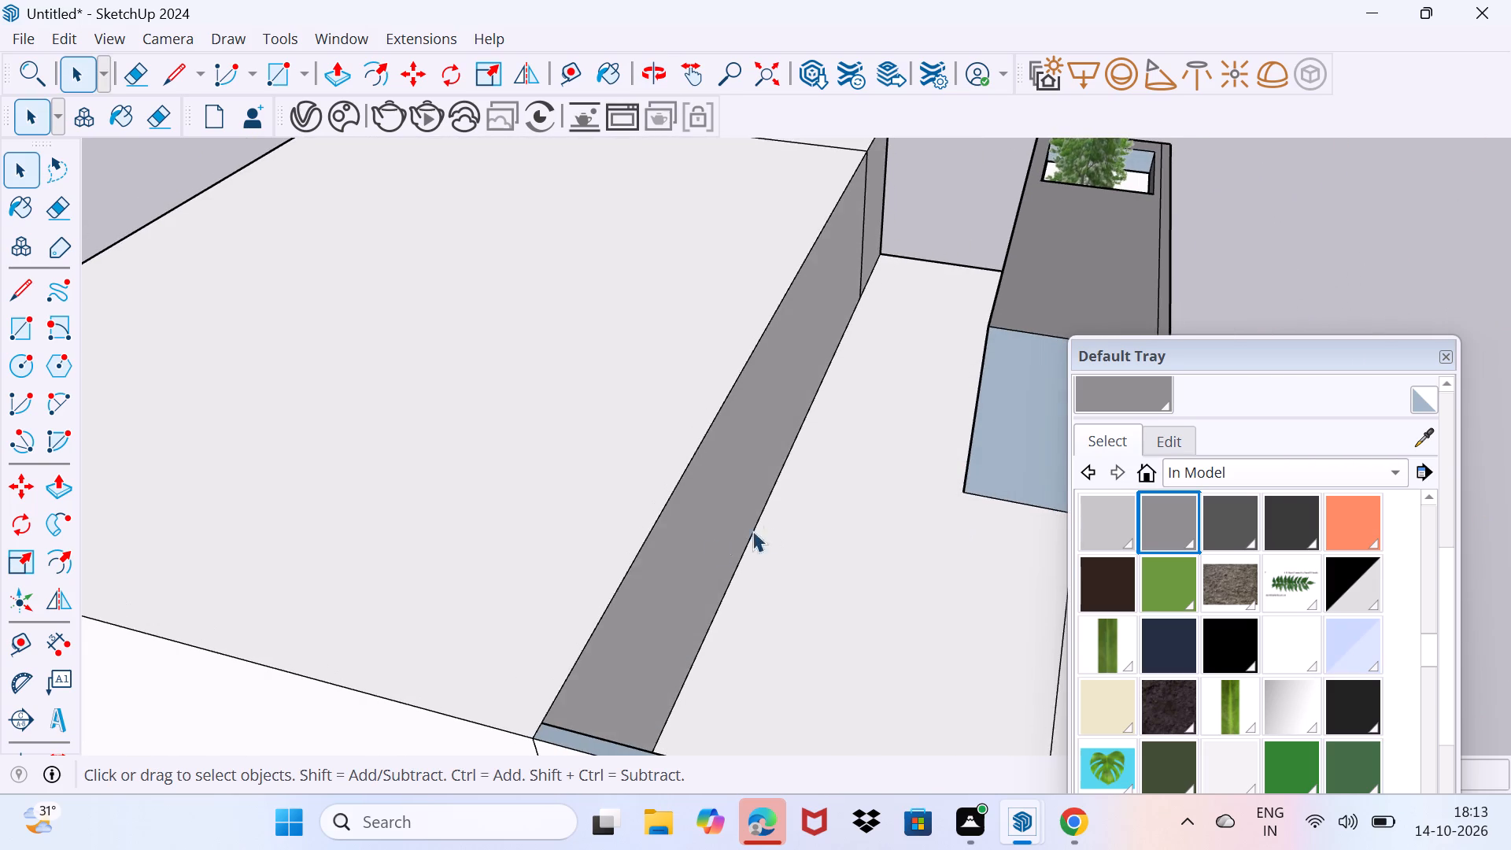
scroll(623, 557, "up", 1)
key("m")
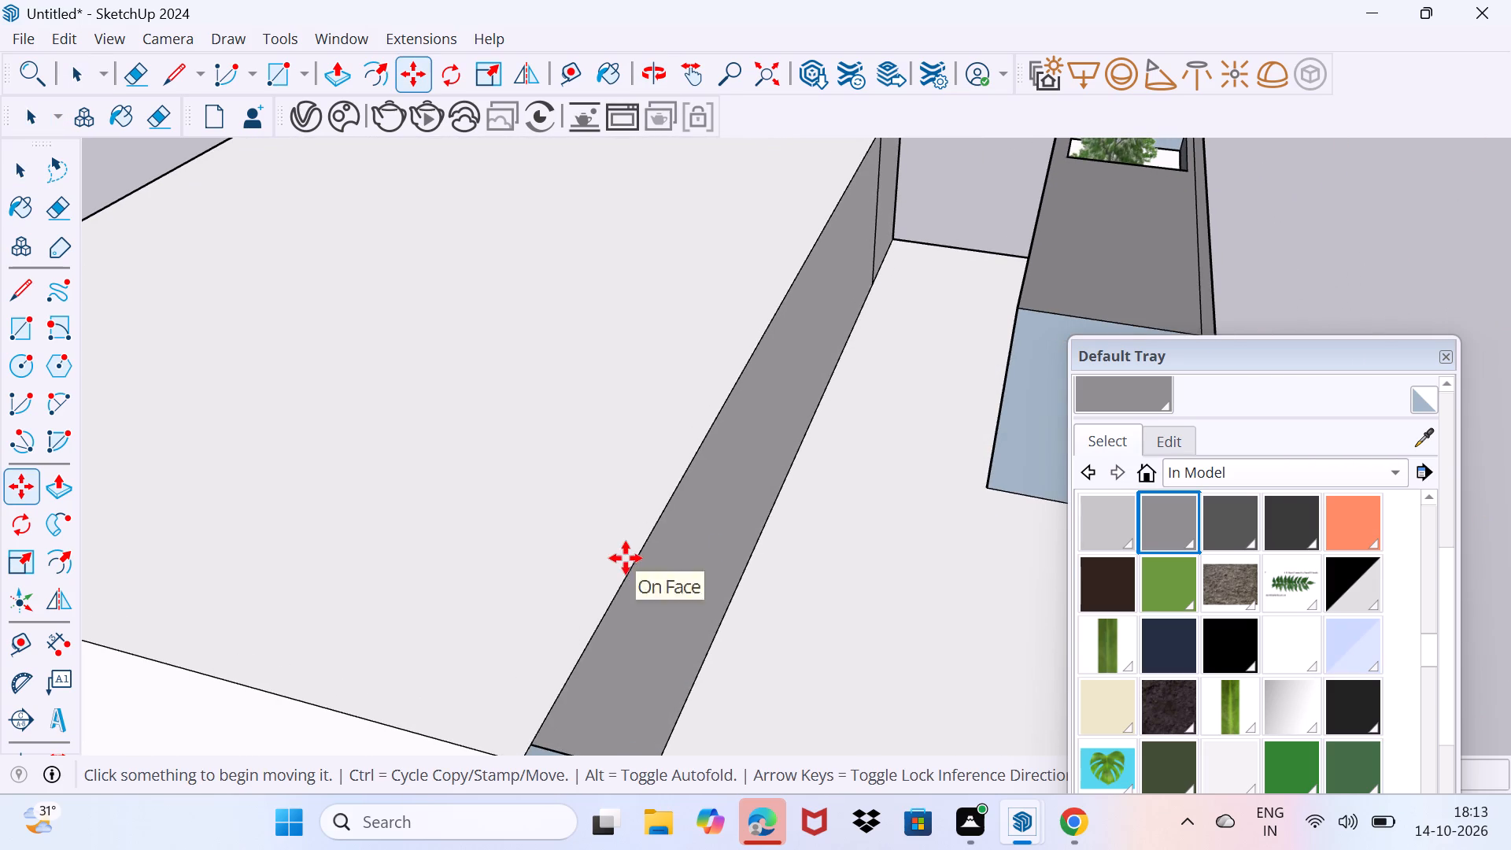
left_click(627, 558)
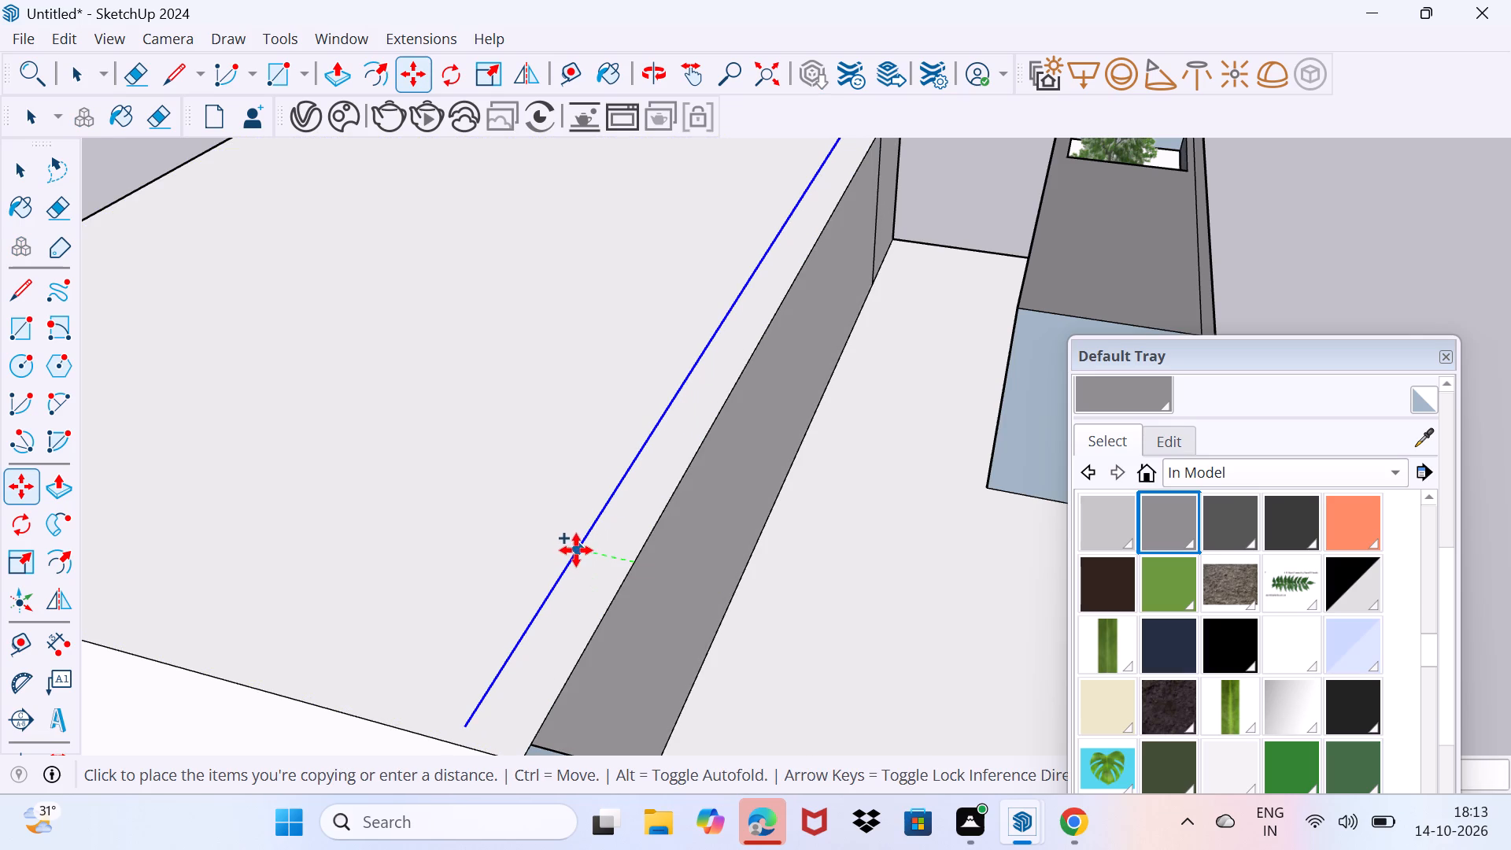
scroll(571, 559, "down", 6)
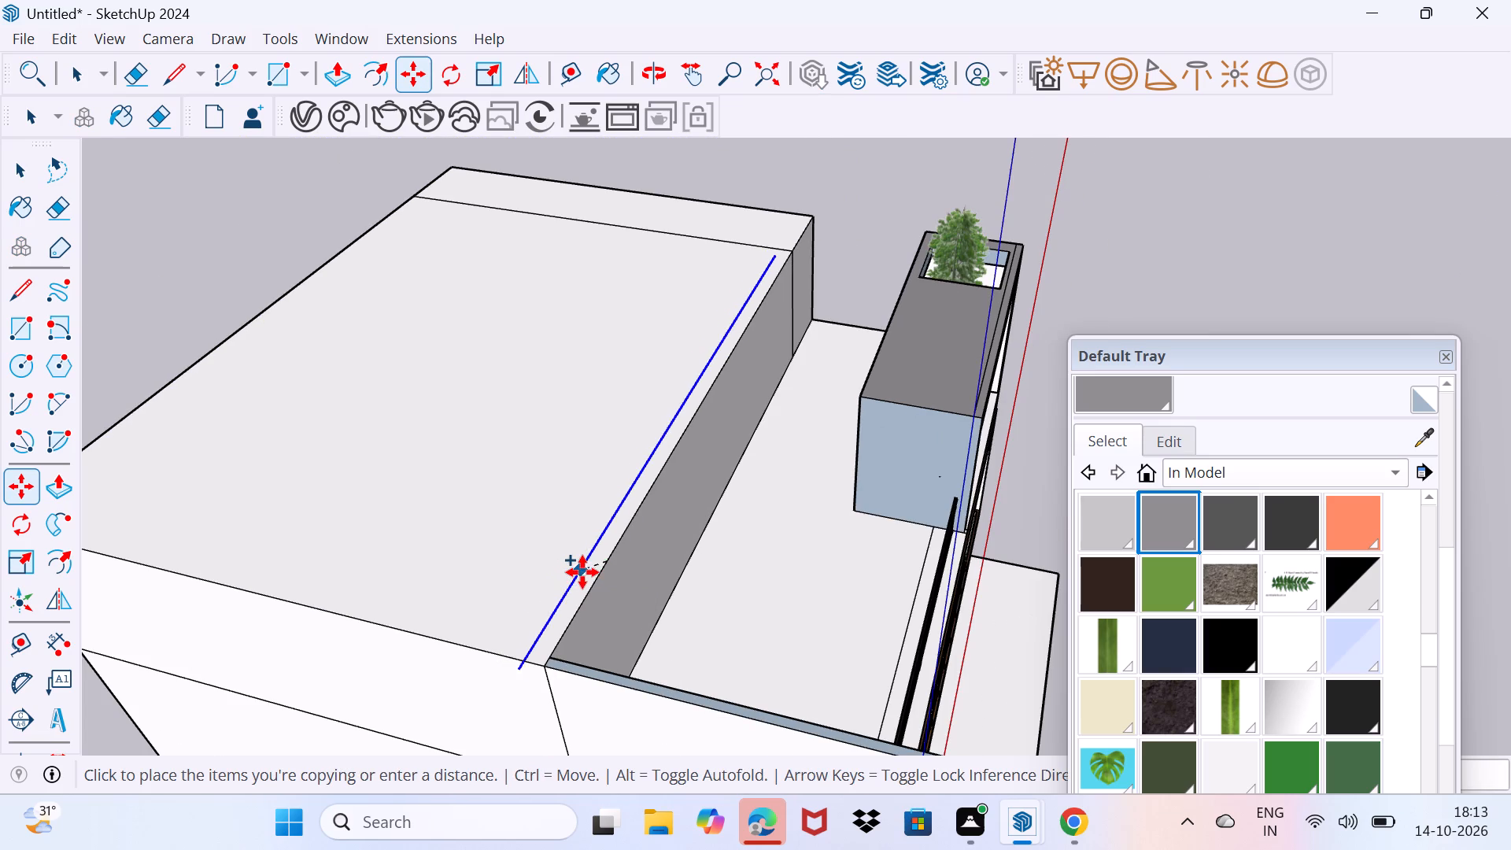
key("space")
Copy the main roof's full front edge, all three segments, 6" inward across the roof face.
scroll(564, 615, "up", 4)
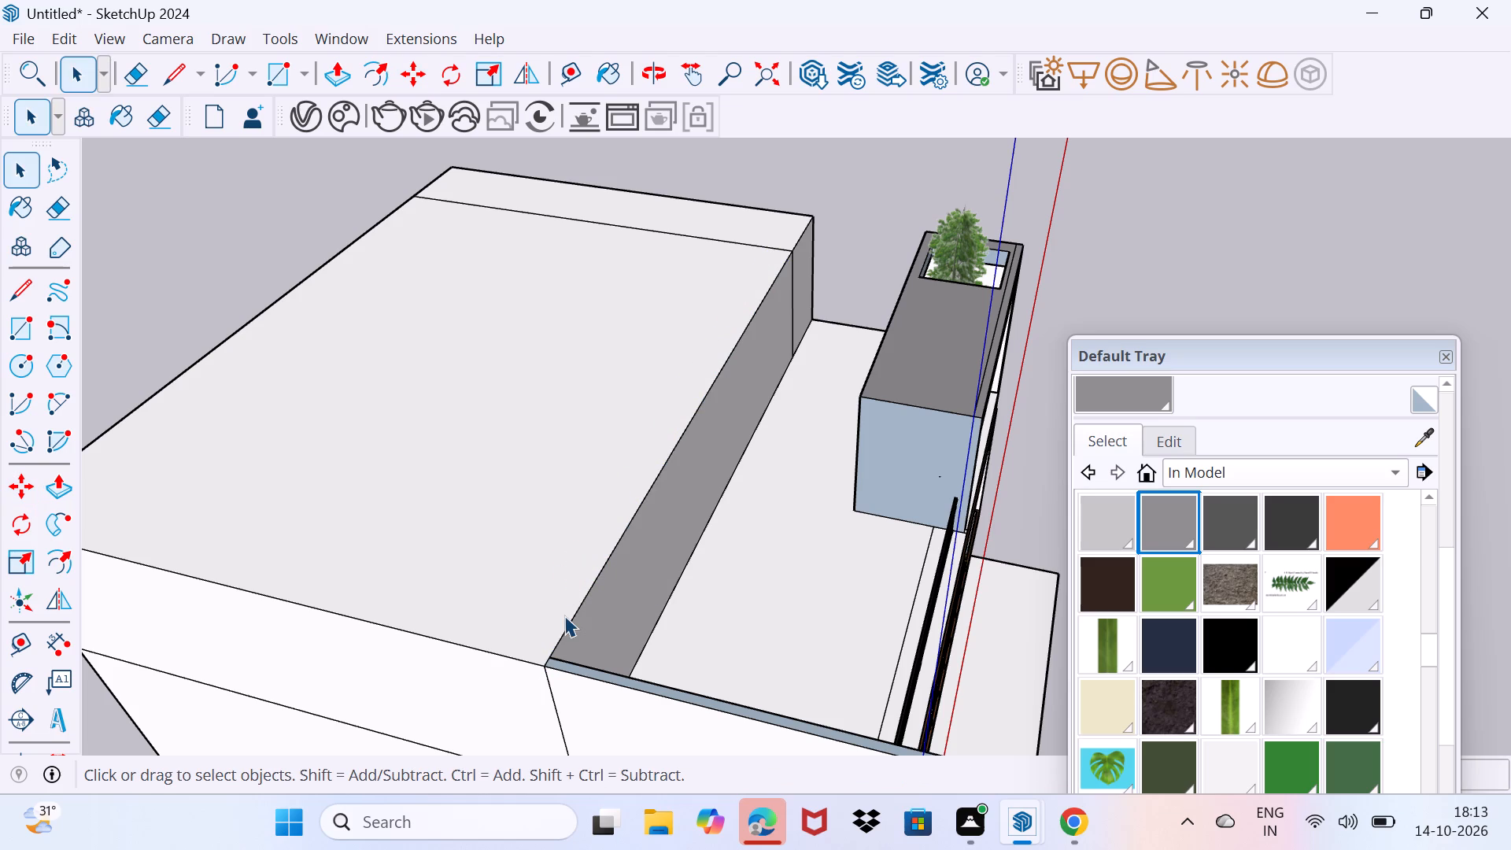
scroll(562, 644, "down", 1)
scroll(561, 646, "up", 4)
scroll(591, 825, "up", 4)
scroll(613, 612, "up", 5)
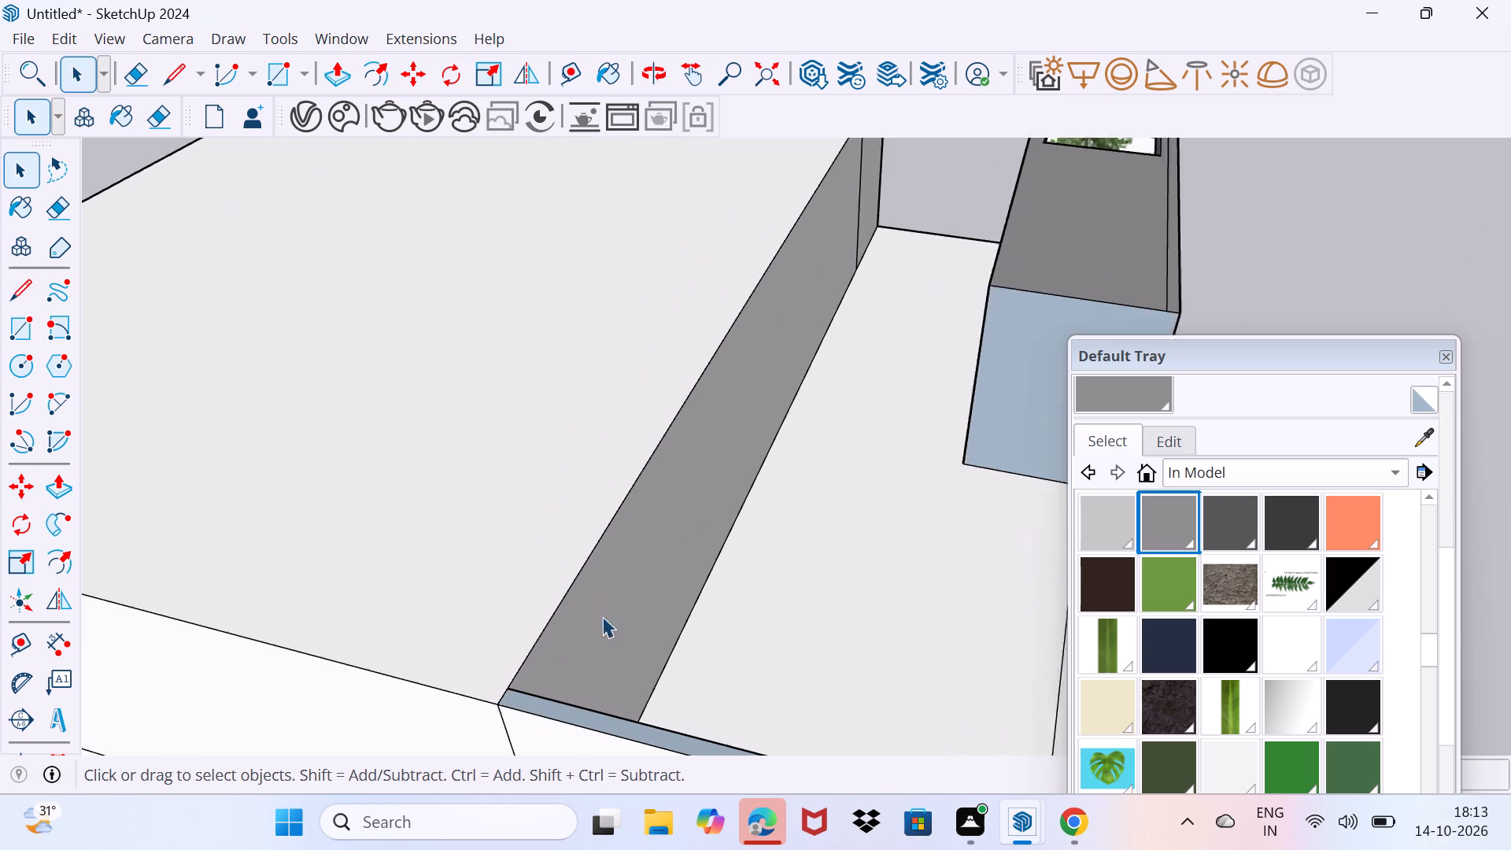
scroll(549, 693, "up", 3)
left_click(454, 720)
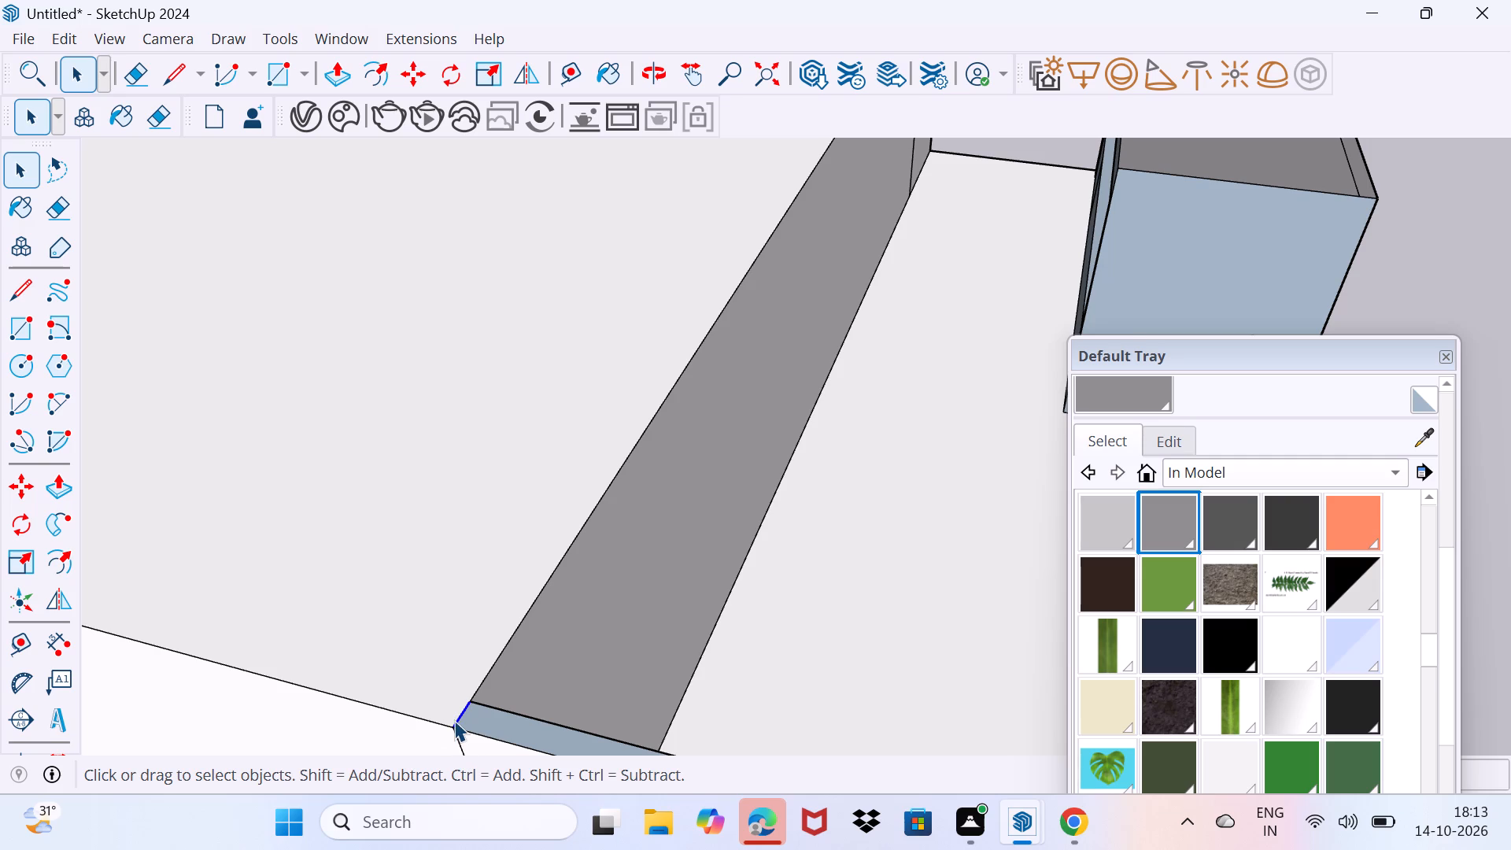
left_click(513, 635, "ctrl")
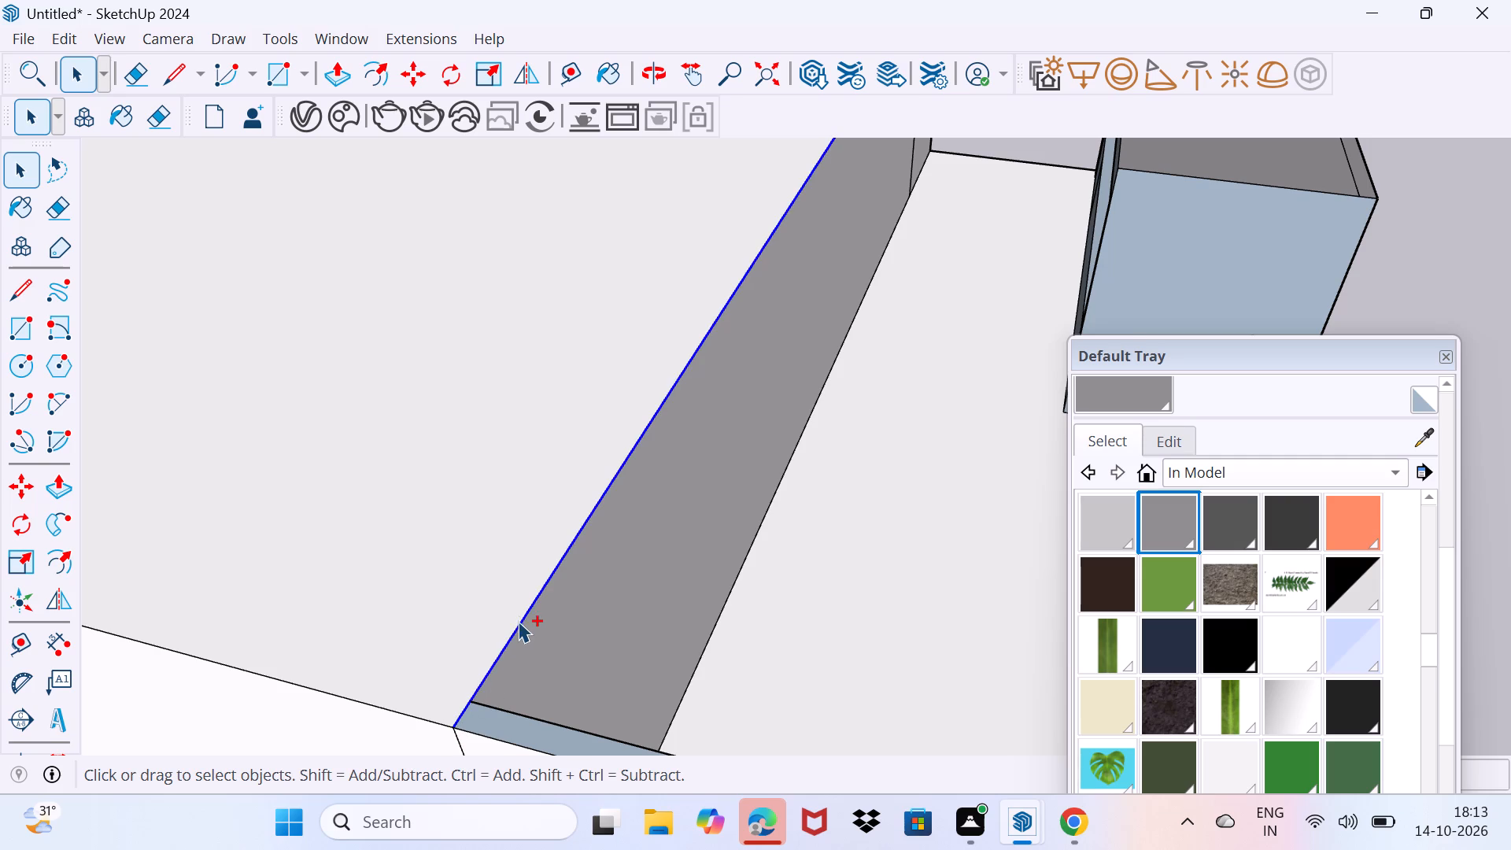
scroll(536, 550, "down", 4)
middle_click_drag(574, 57, 559, 136, "shift")
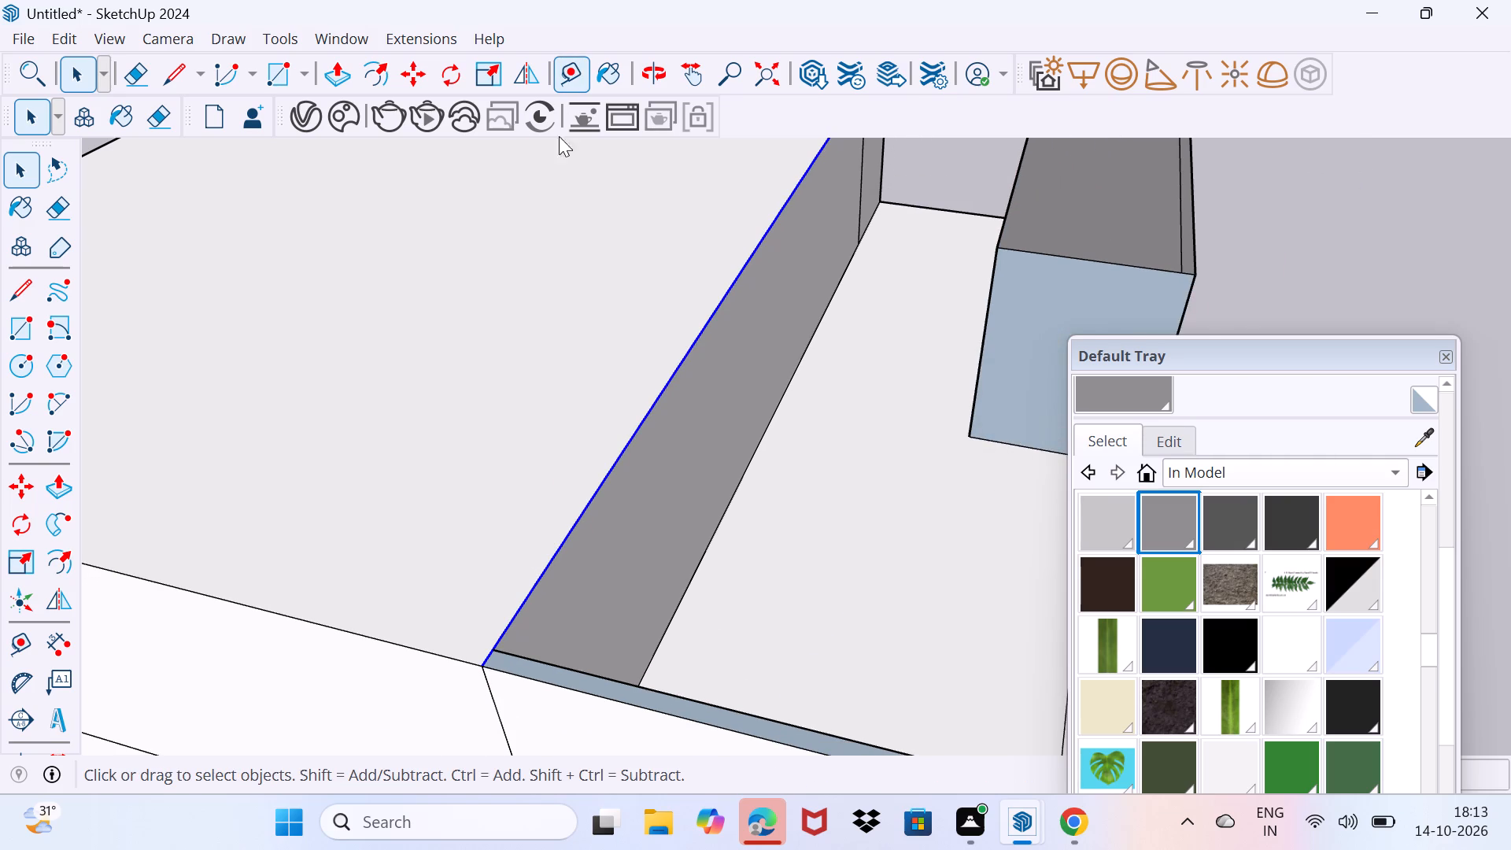
middle_click_drag(559, 136, 556, 154, "shift")
middle_click_drag(683, 357, 611, 601)
scroll(742, 253, "up", 4)
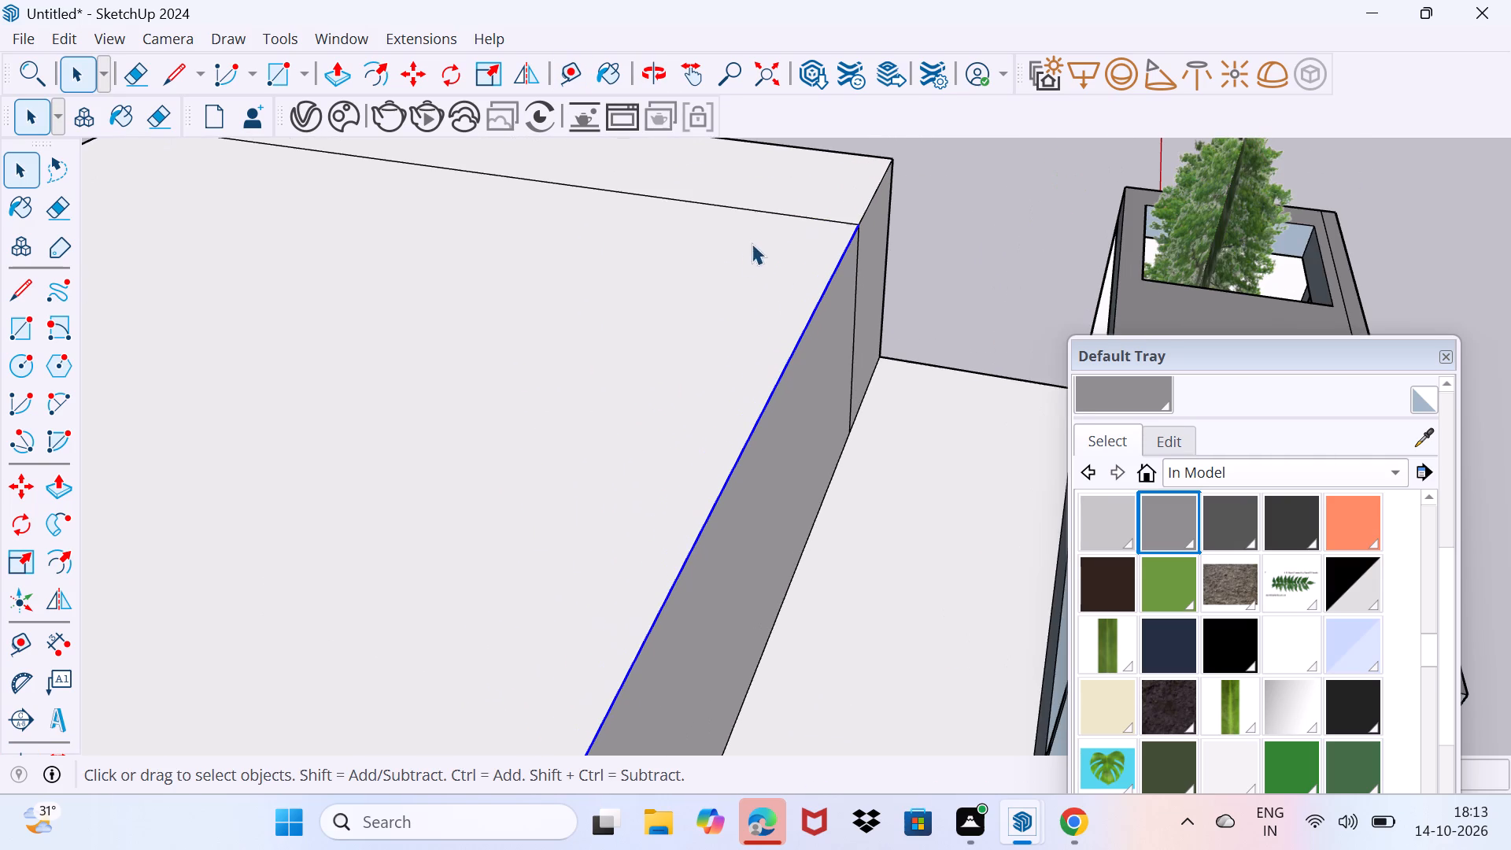
left_click(862, 213, "ctrl")
scroll(864, 247, "down", 12, "ctrl")
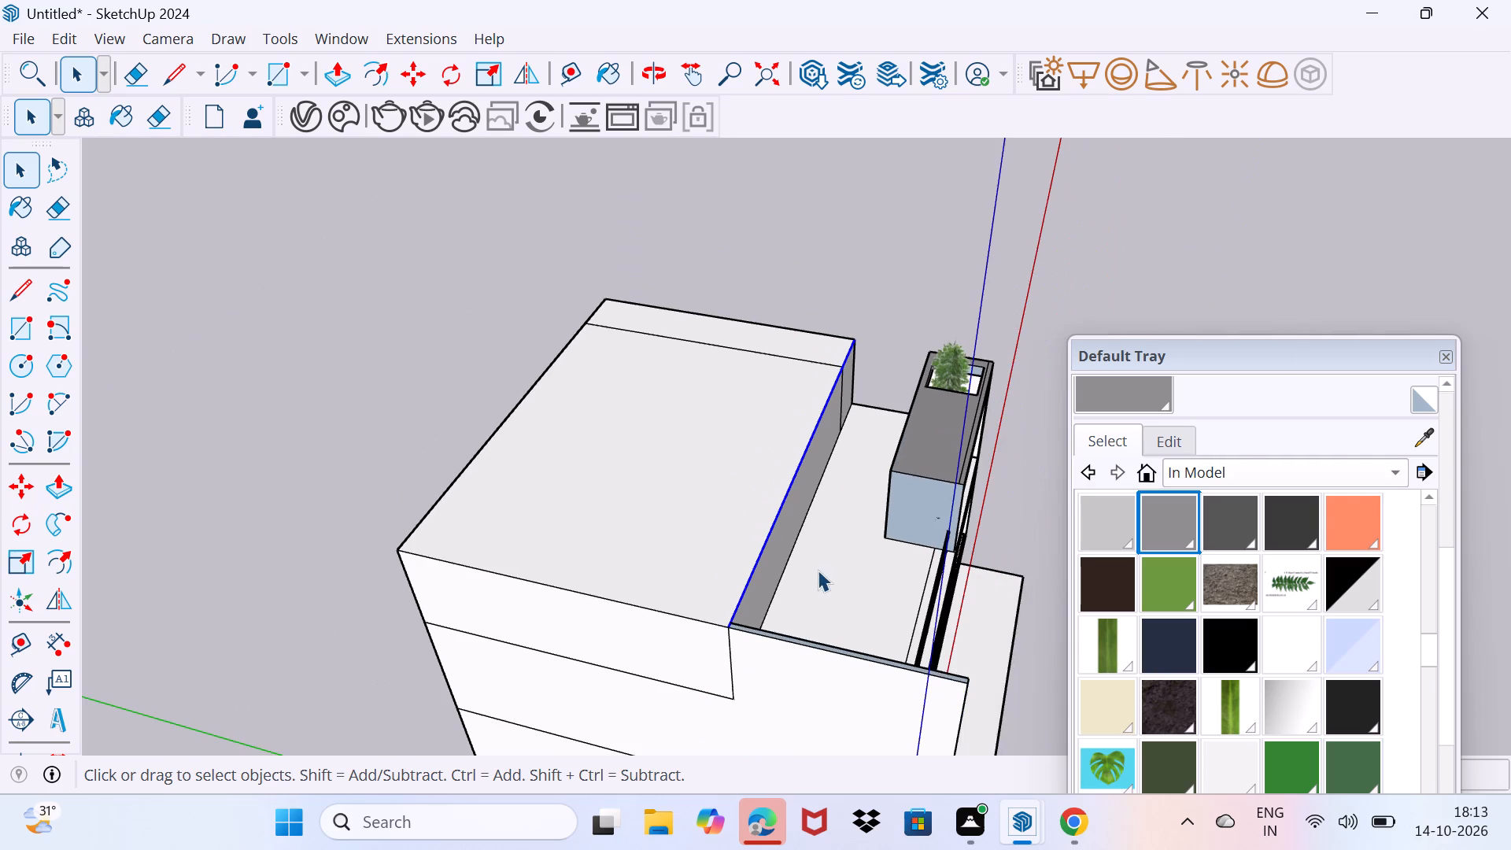
middle_click_drag(817, 575, 931, 254)
scroll(818, 205, "up", 3)
scroll(859, 299, "up", 4)
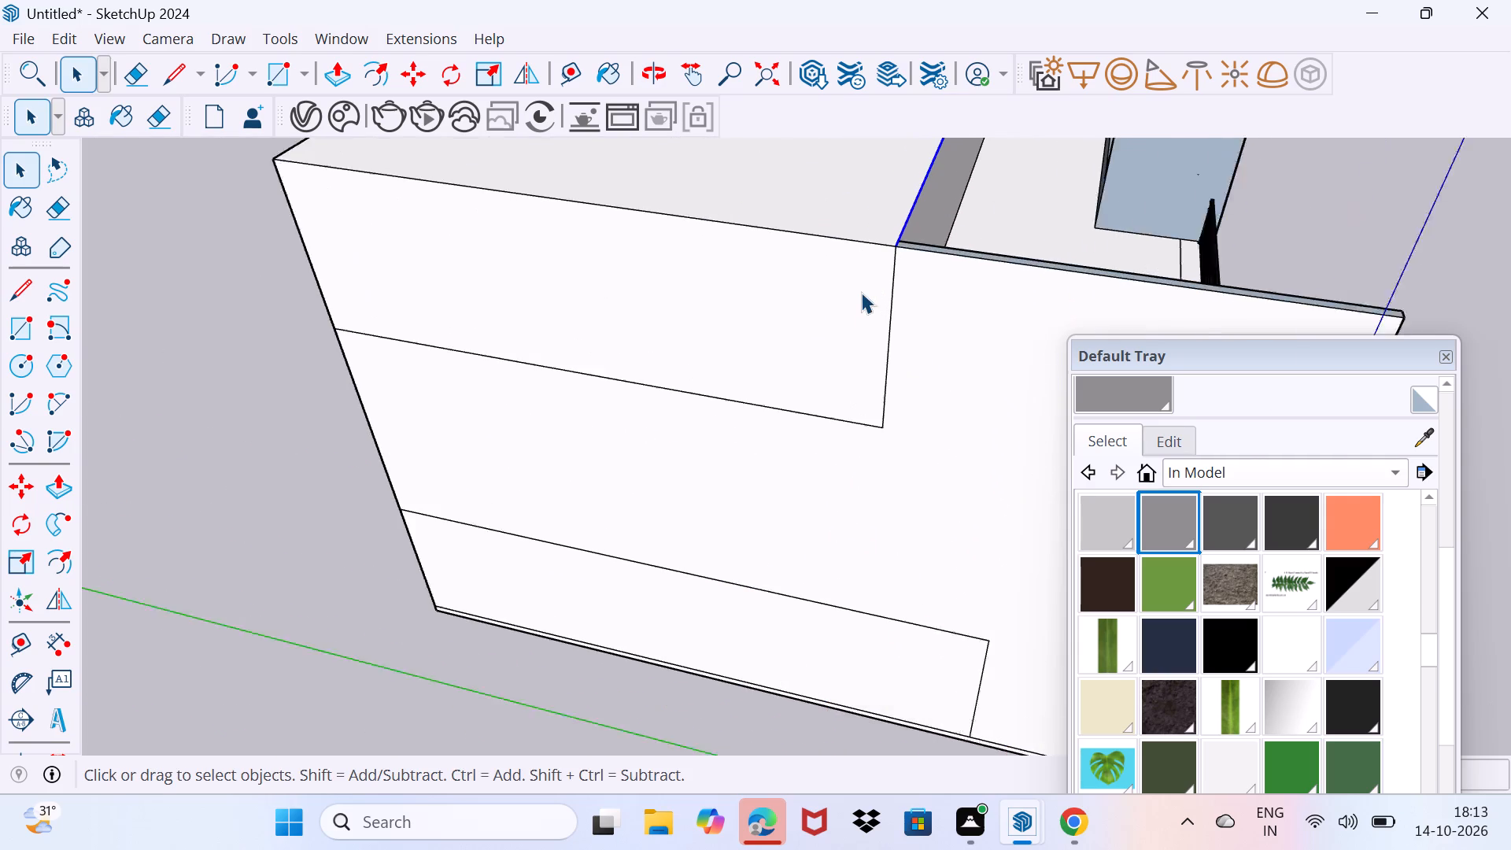
middle_click_drag(862, 274, 940, 456)
scroll(940, 455, "up", 3)
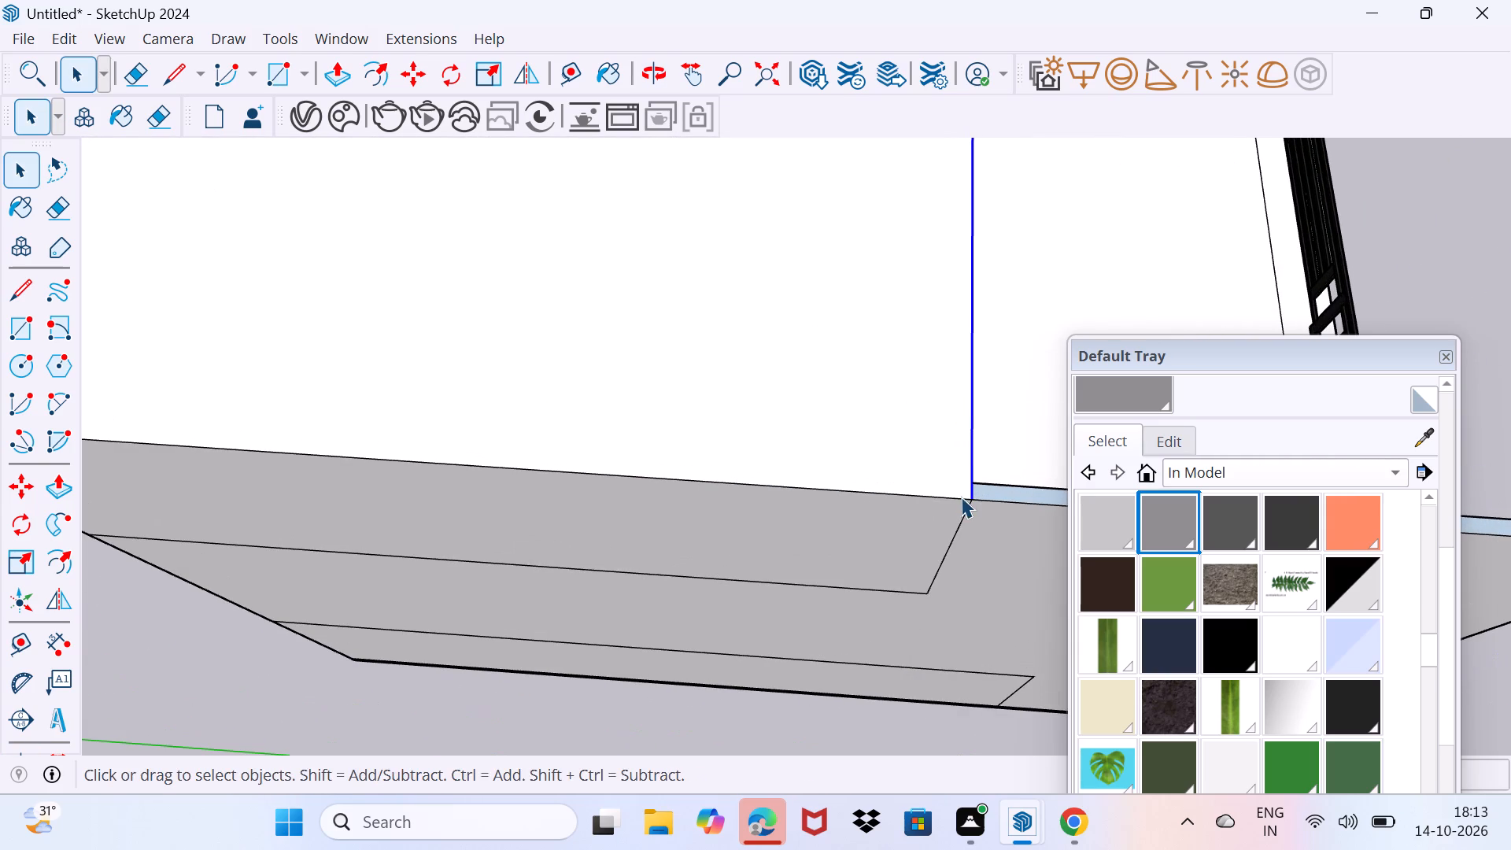
key("m")
left_click(967, 508)
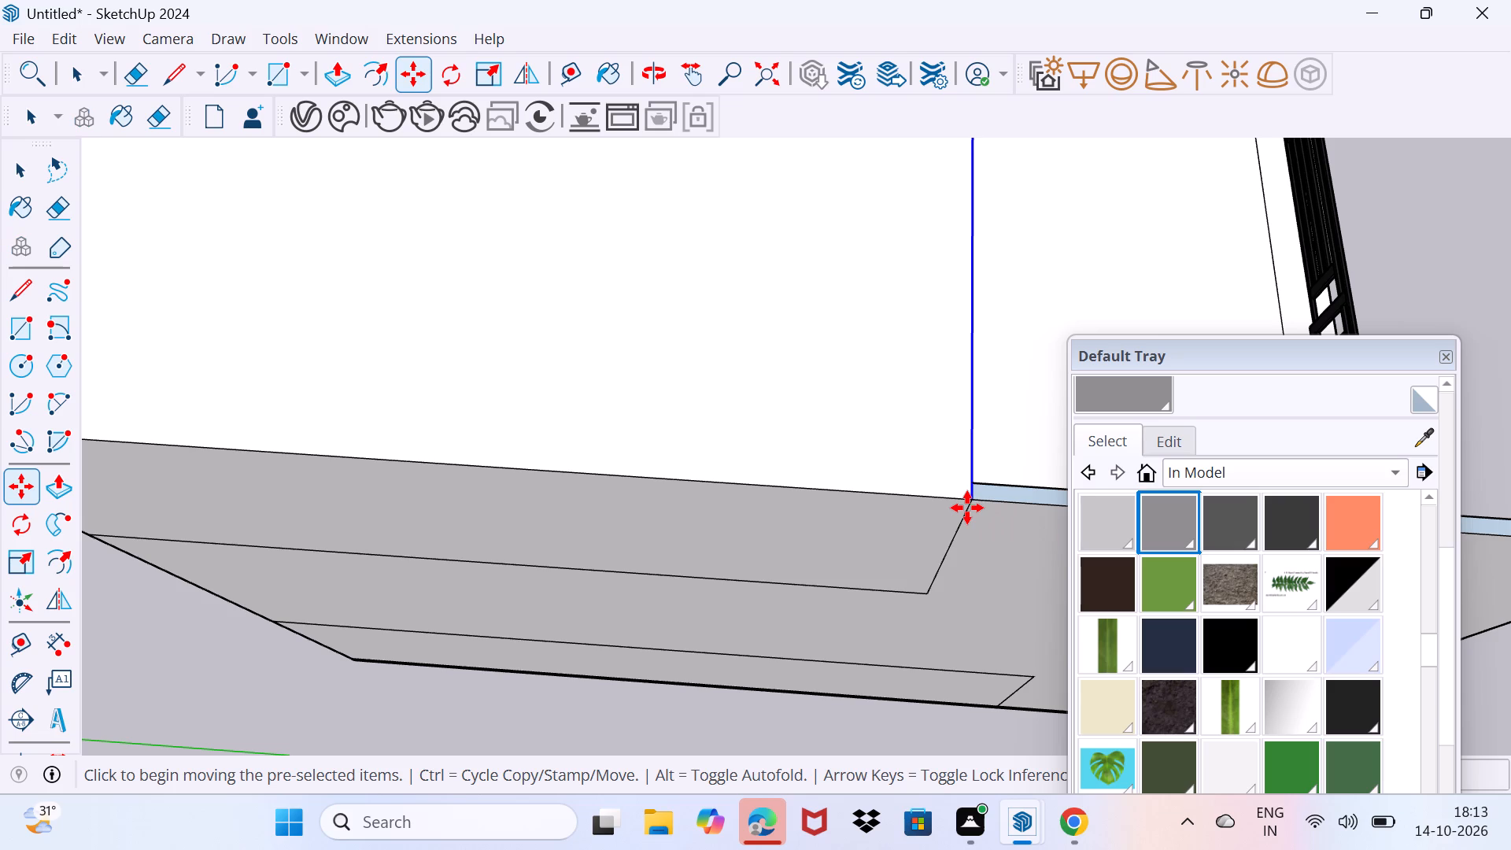
left_click(898, 482)
key("6")
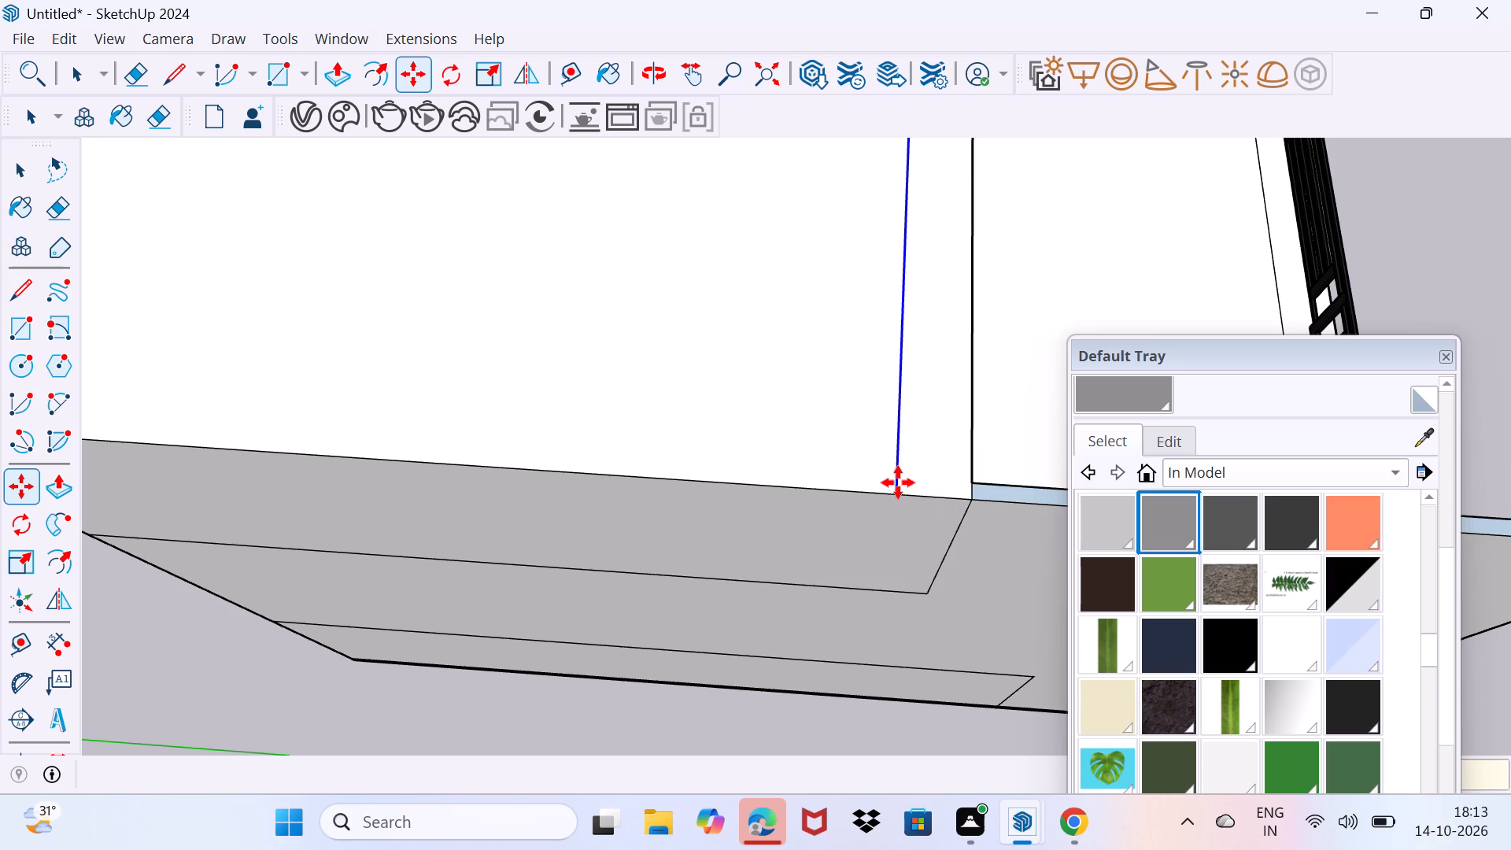
key("shift+quotedbl")
key("Return")
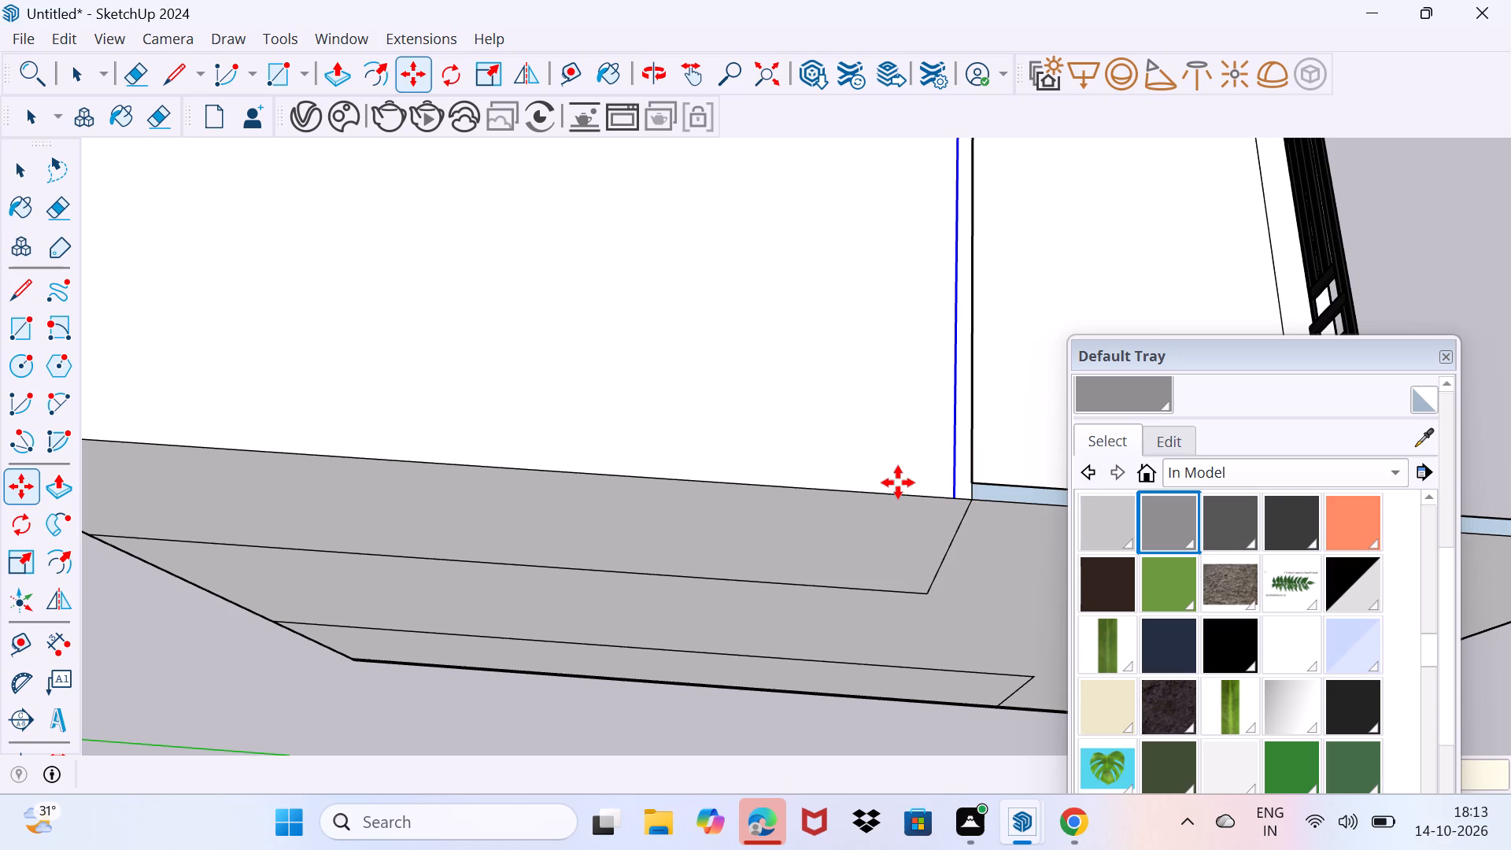
key("space")
Push/Pull the narrow strip along the main roof's front edge slightly upward to form a low raised border.
middle_click_drag(942, 475, 512, 296)
scroll(607, 192, "up", 4)
scroll(671, 188, "up", 2)
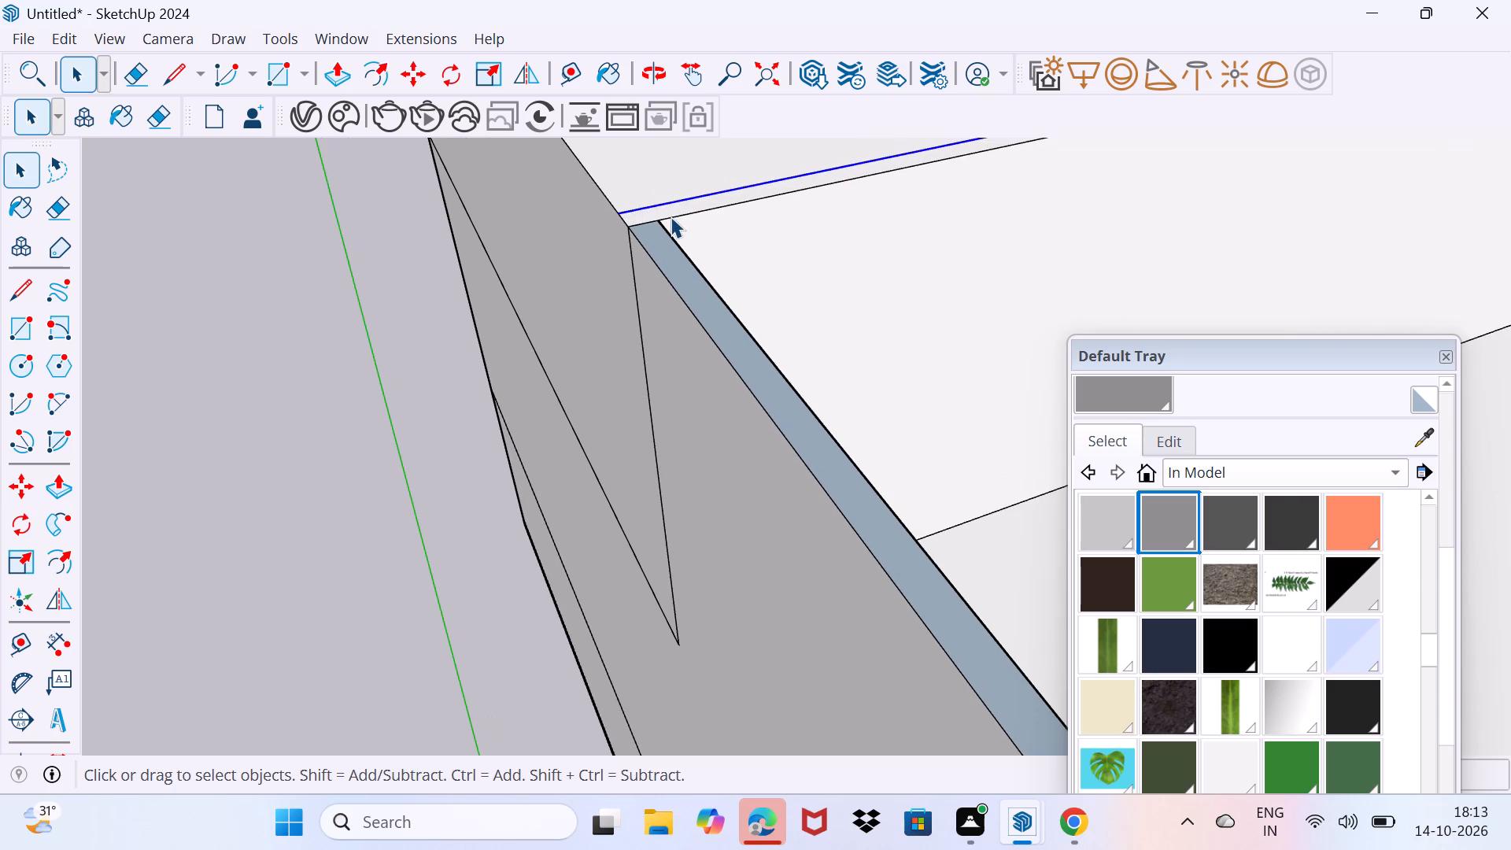
left_click(663, 214)
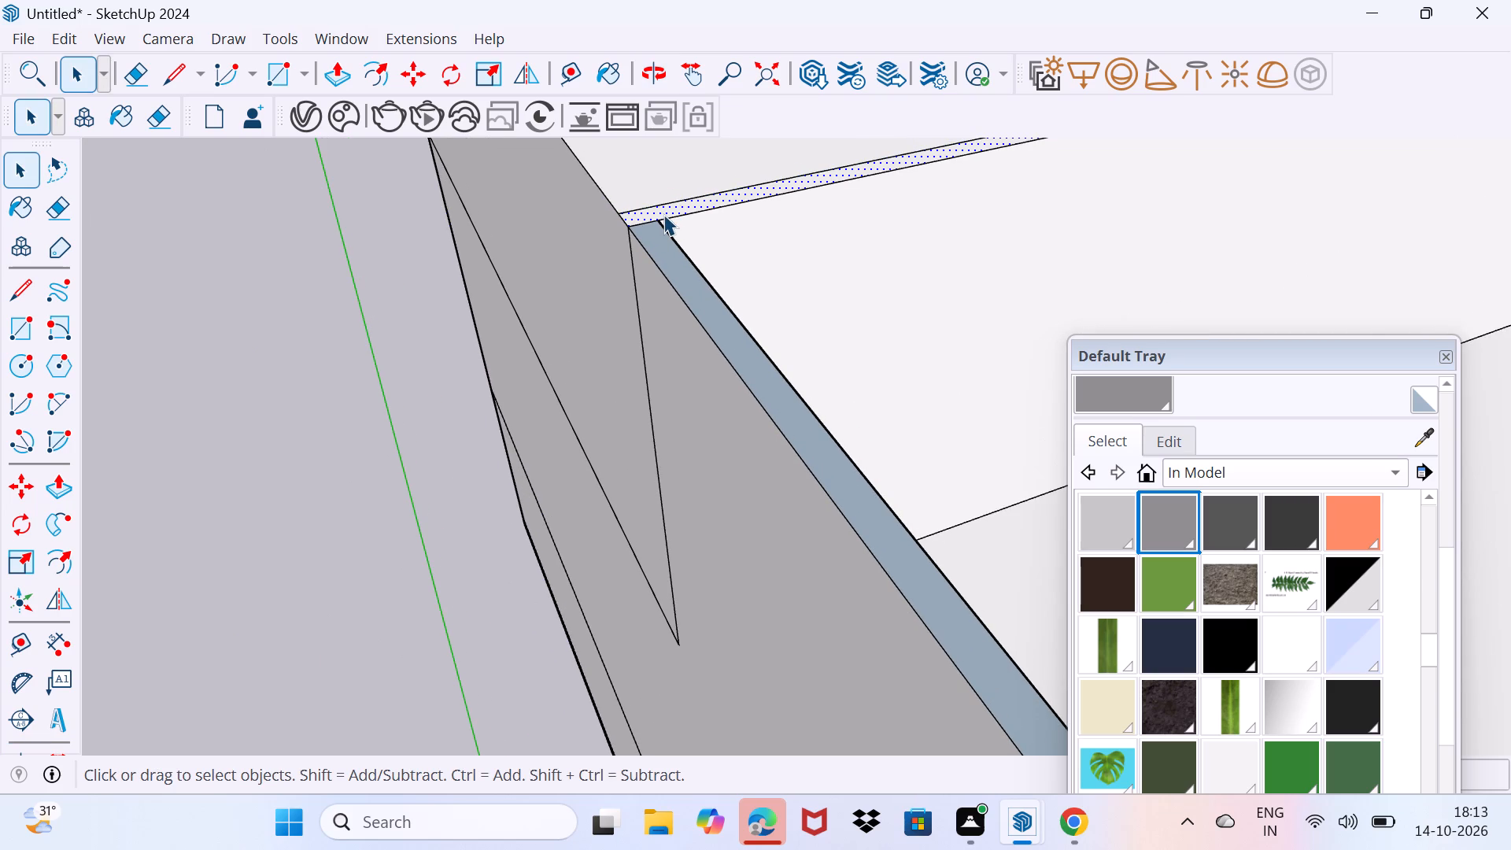
key("p")
left_click(663, 214)
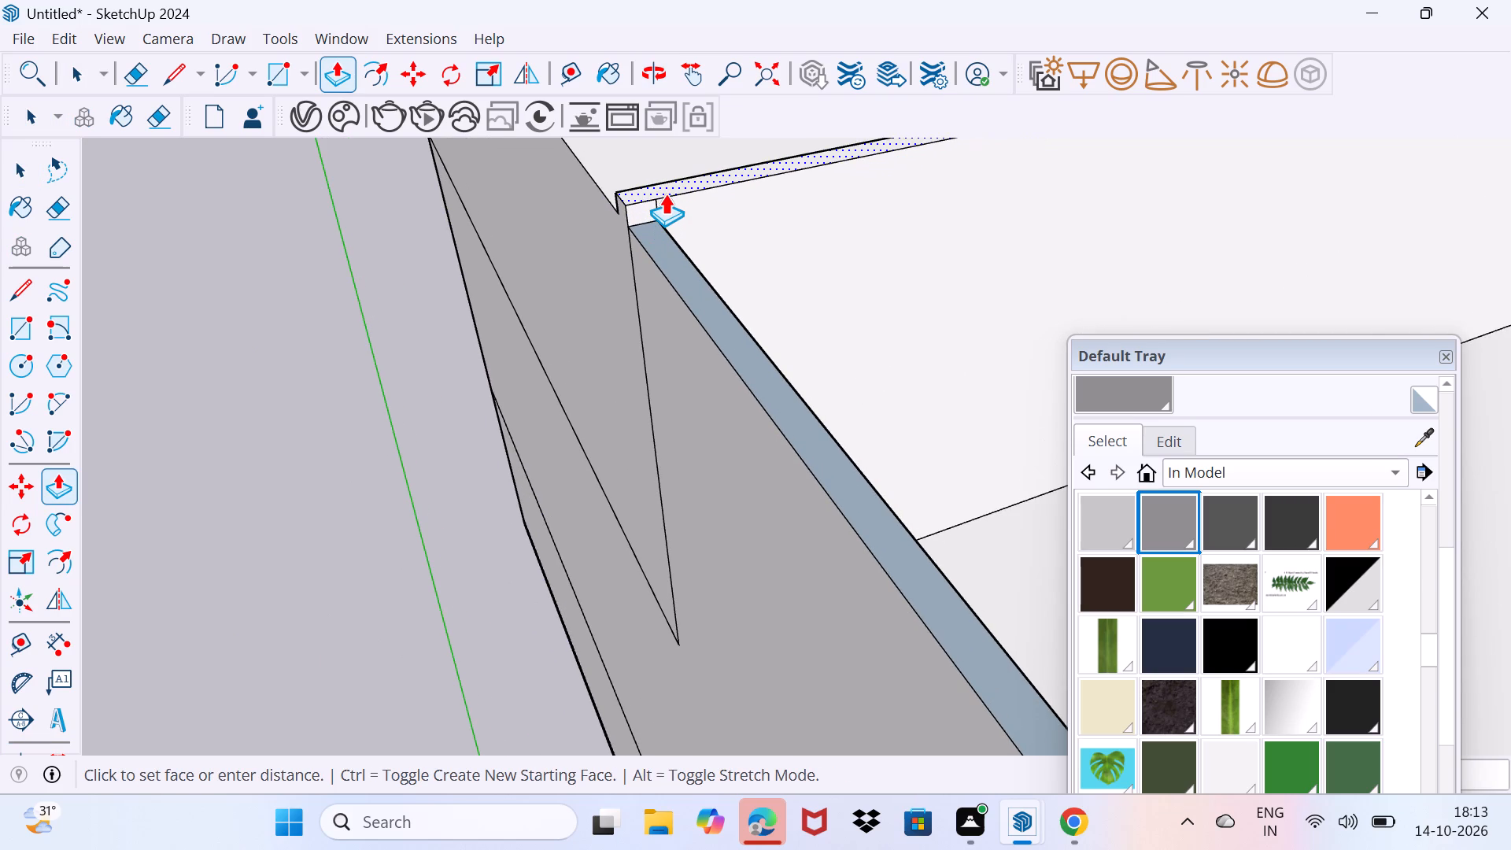
left_click(665, 194)
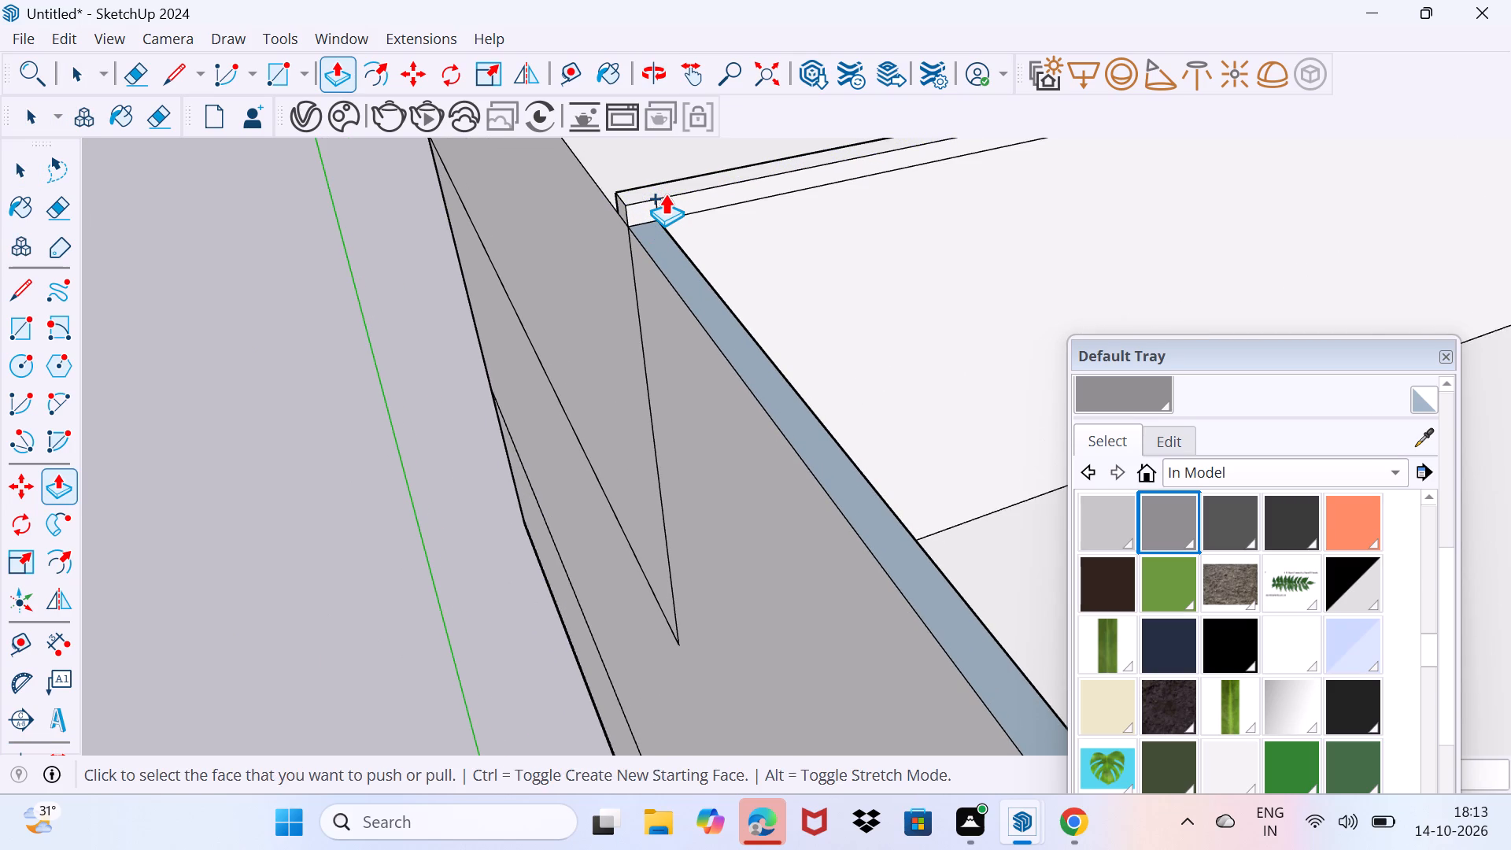
key("space")
Erase the short leftover vertical edge on the raised roof border's front face, above the side wall's top.
left_click_drag(665, 198, 678, 182)
scroll(646, 229, "up", 3)
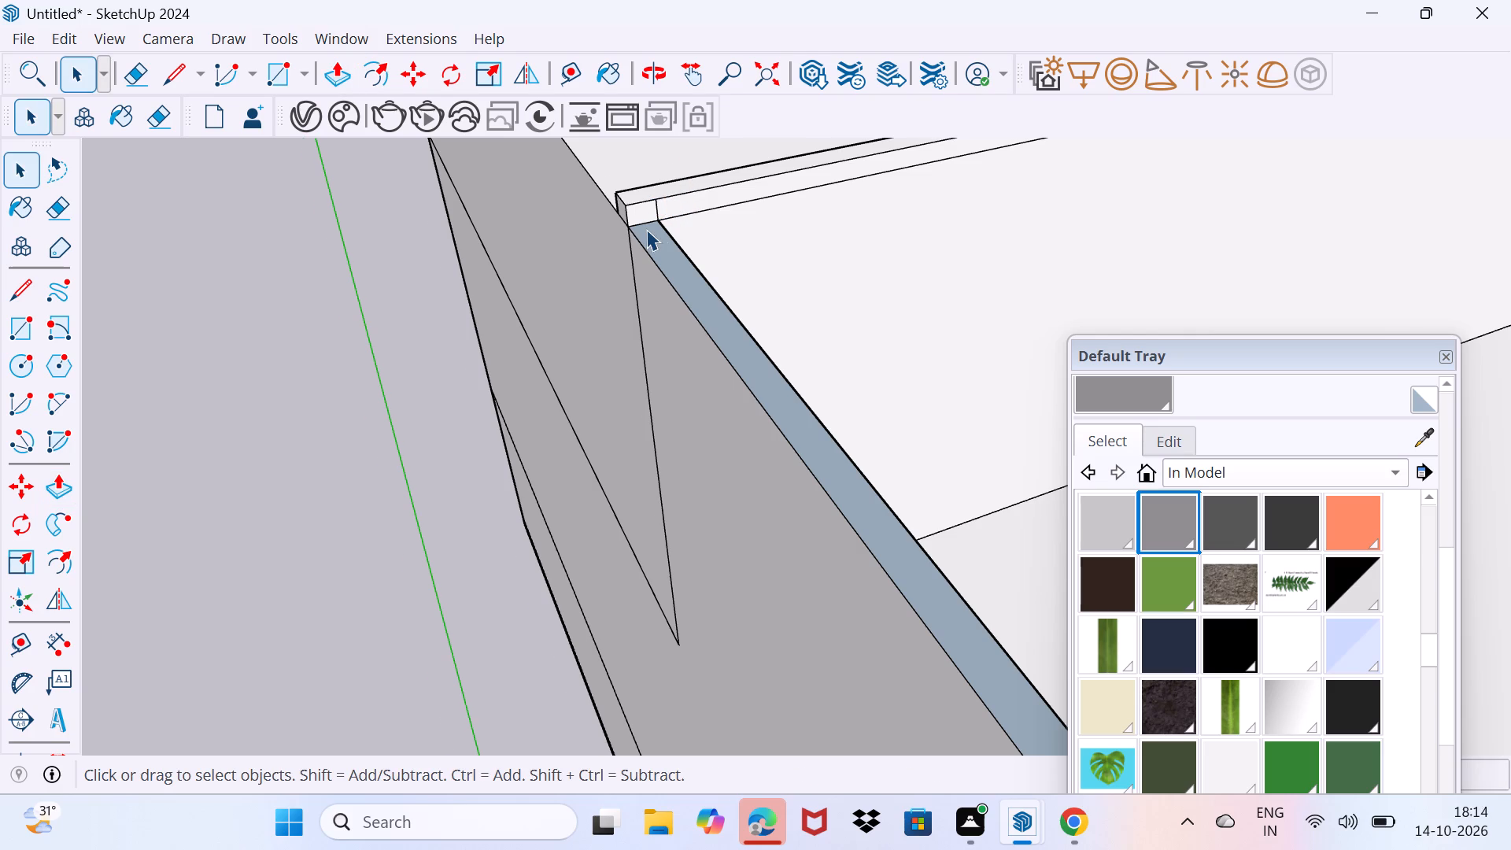
scroll(646, 229, "up", 2)
left_click_drag(649, 209, 664, 190)
scroll(665, 193, "up", 1)
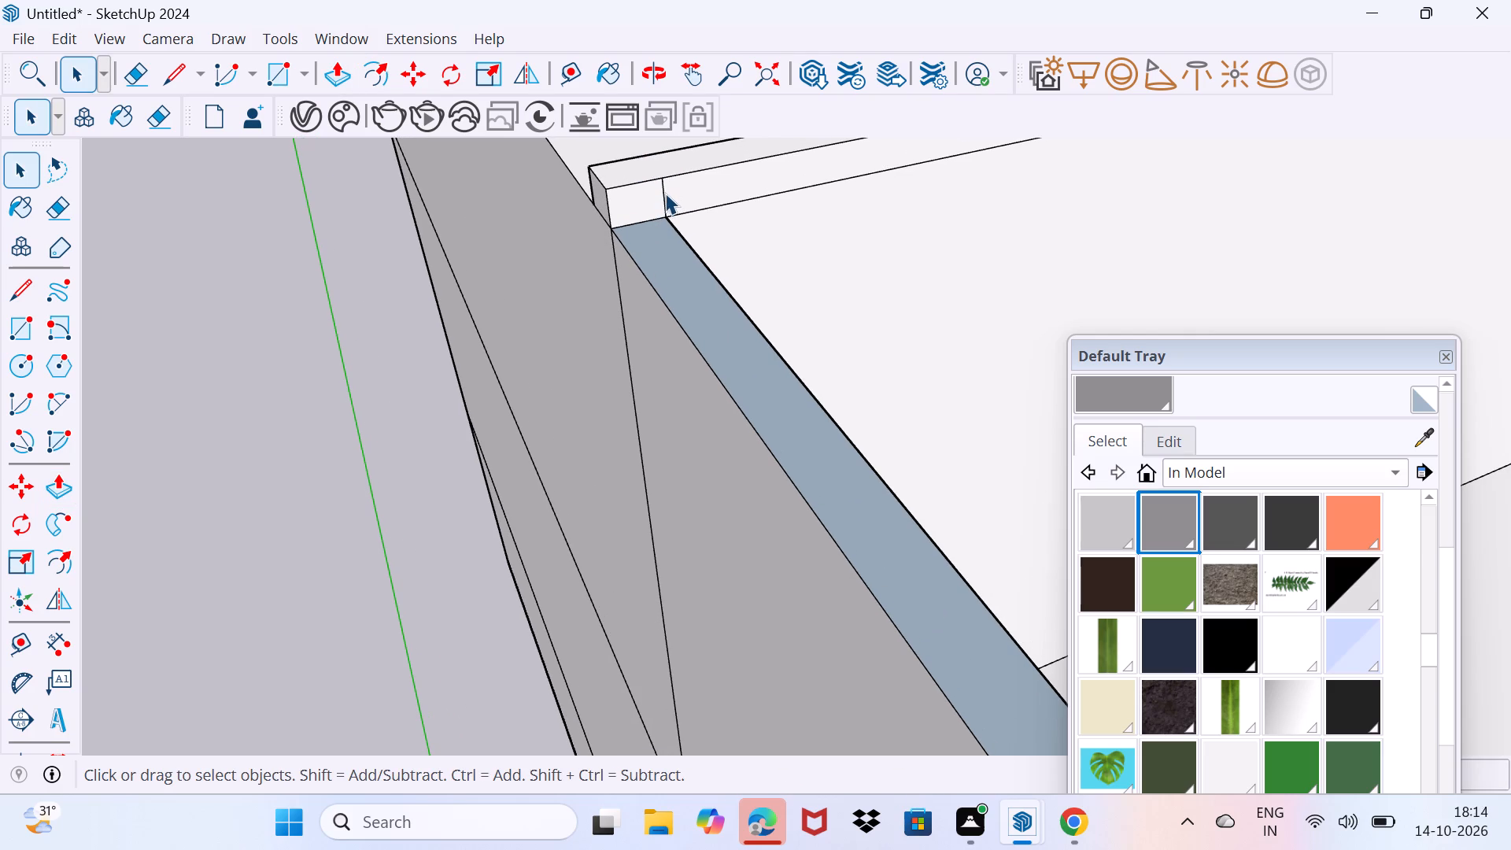
key("e")
left_click(659, 204)
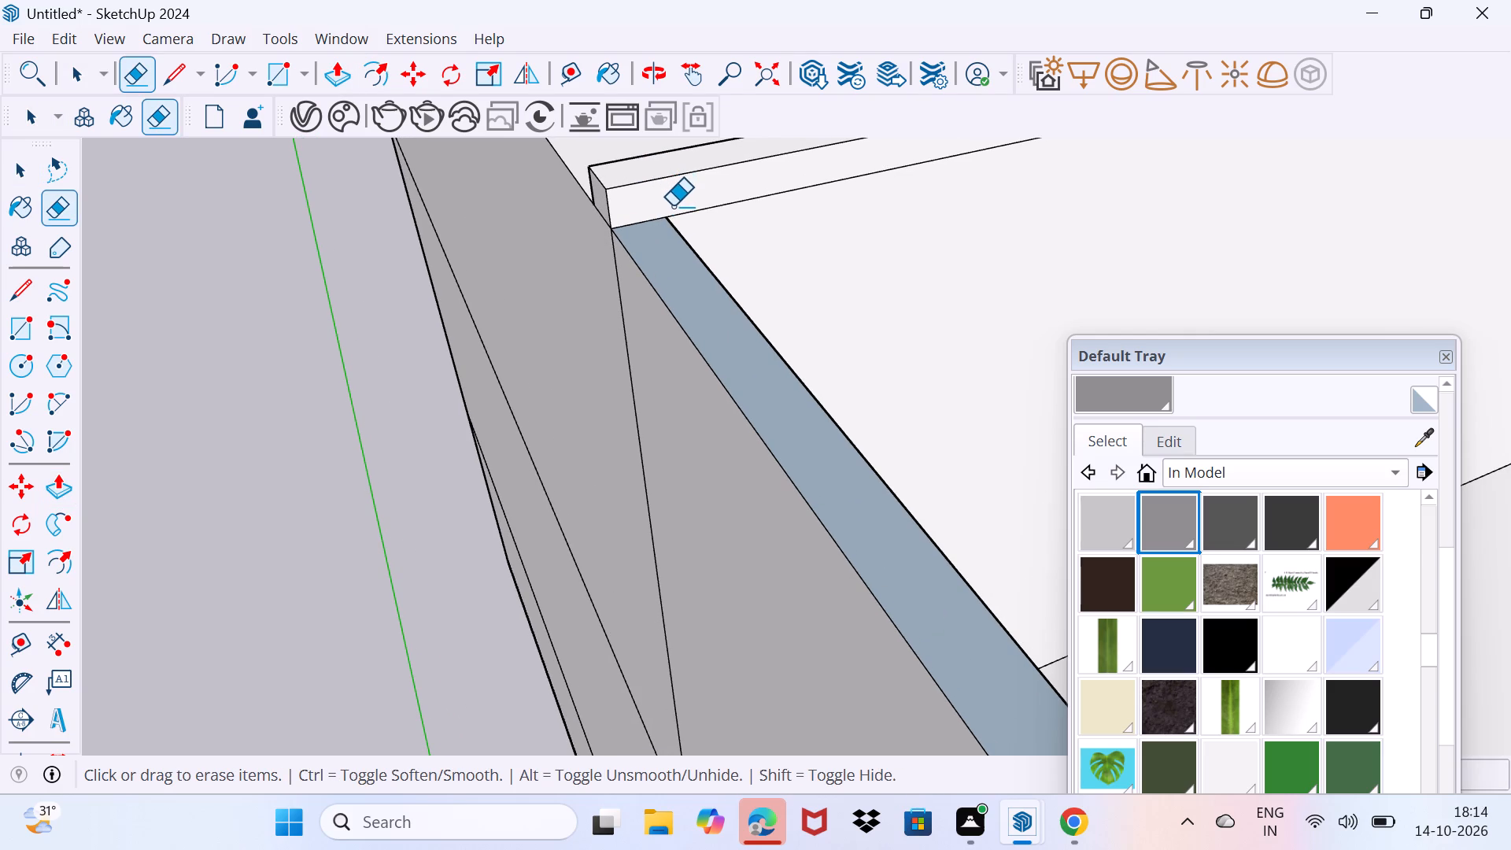
key("space")
Push/Pull the raised roof border's front face slightly outward over the terrace.
key("p")
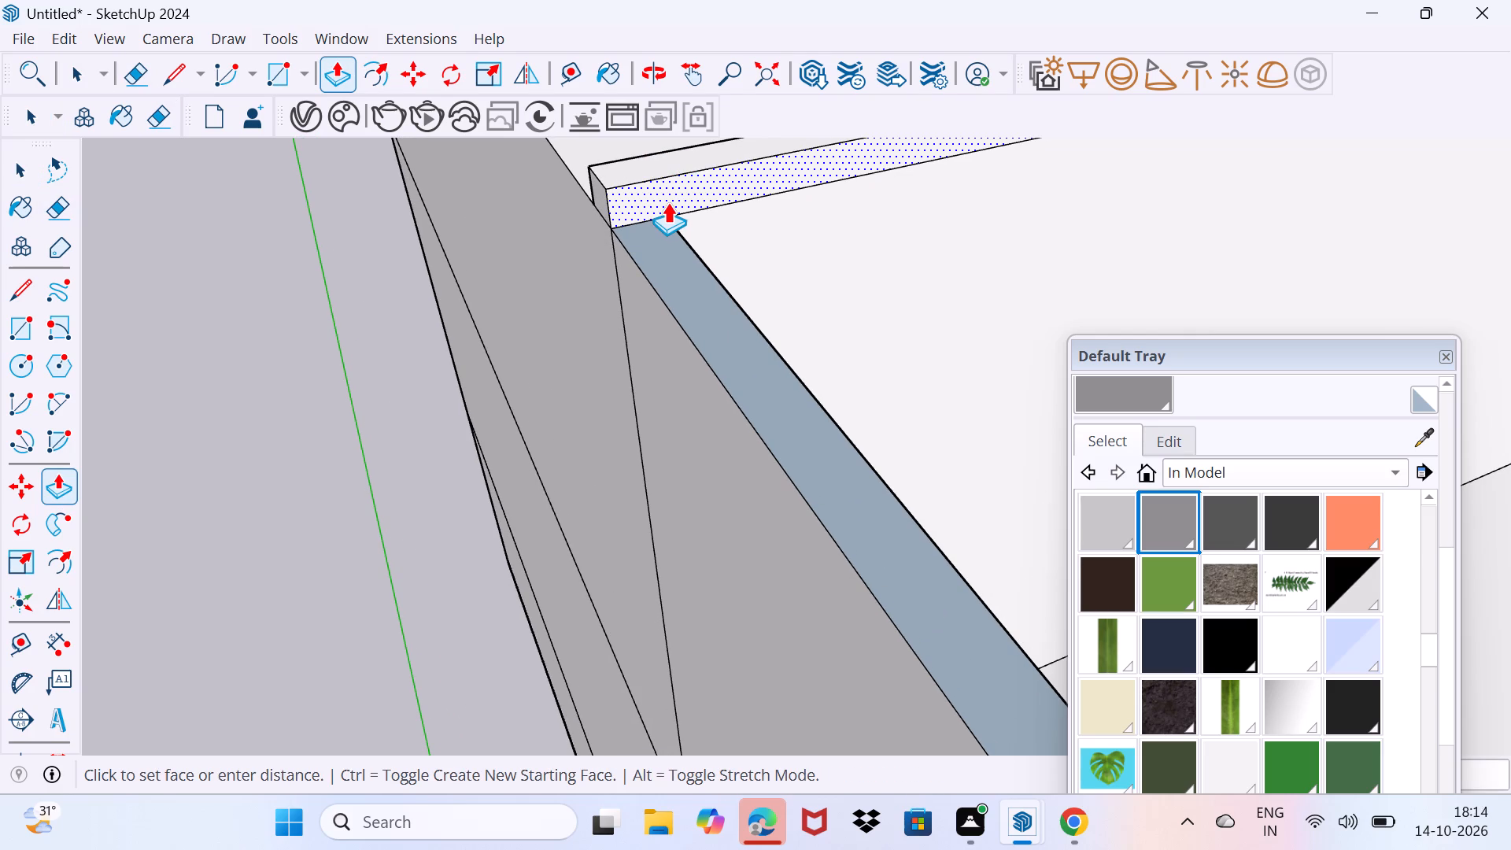
left_click(667, 202)
left_click(676, 205)
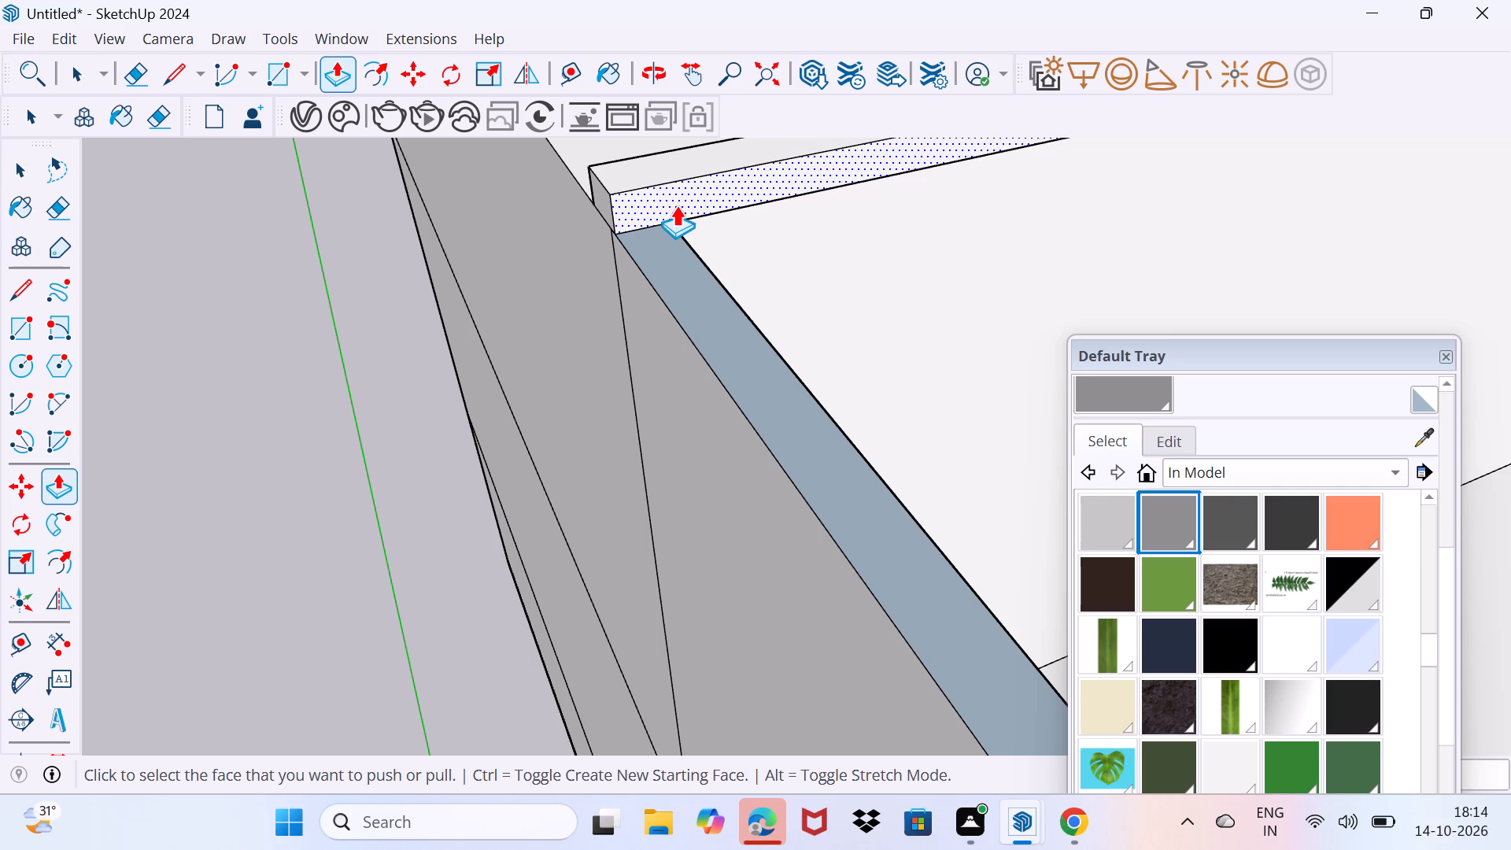
key("space")
left_click_drag(677, 261, 696, 236)
scroll(853, 404, "down", 1)
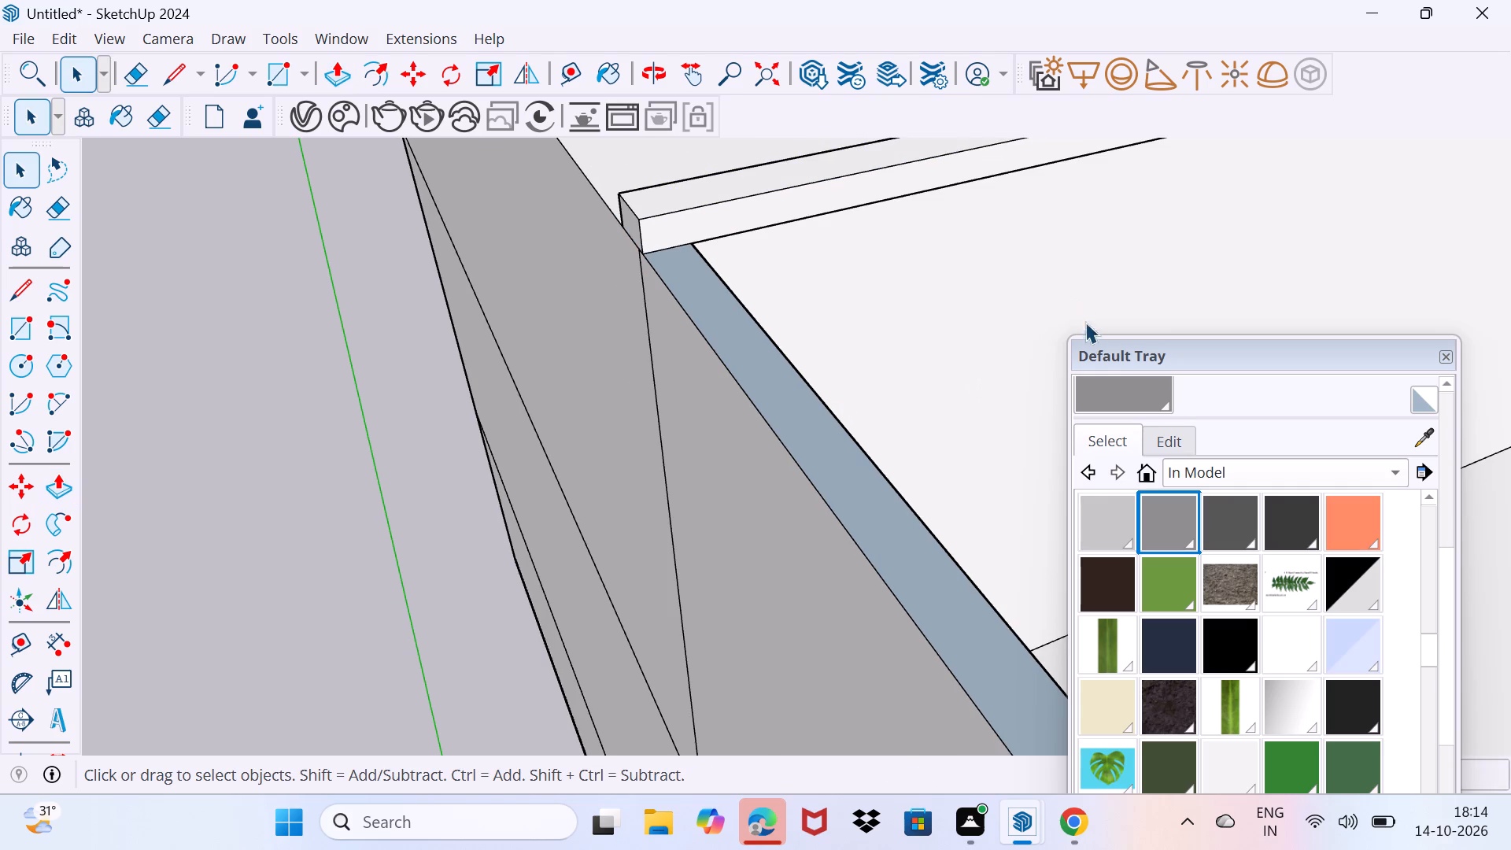
Paint the front, top and end faces of the main roof's raised border with the mid-grey material.
left_click(1103, 391)
left_click_drag(1158, 347, 1146, 381)
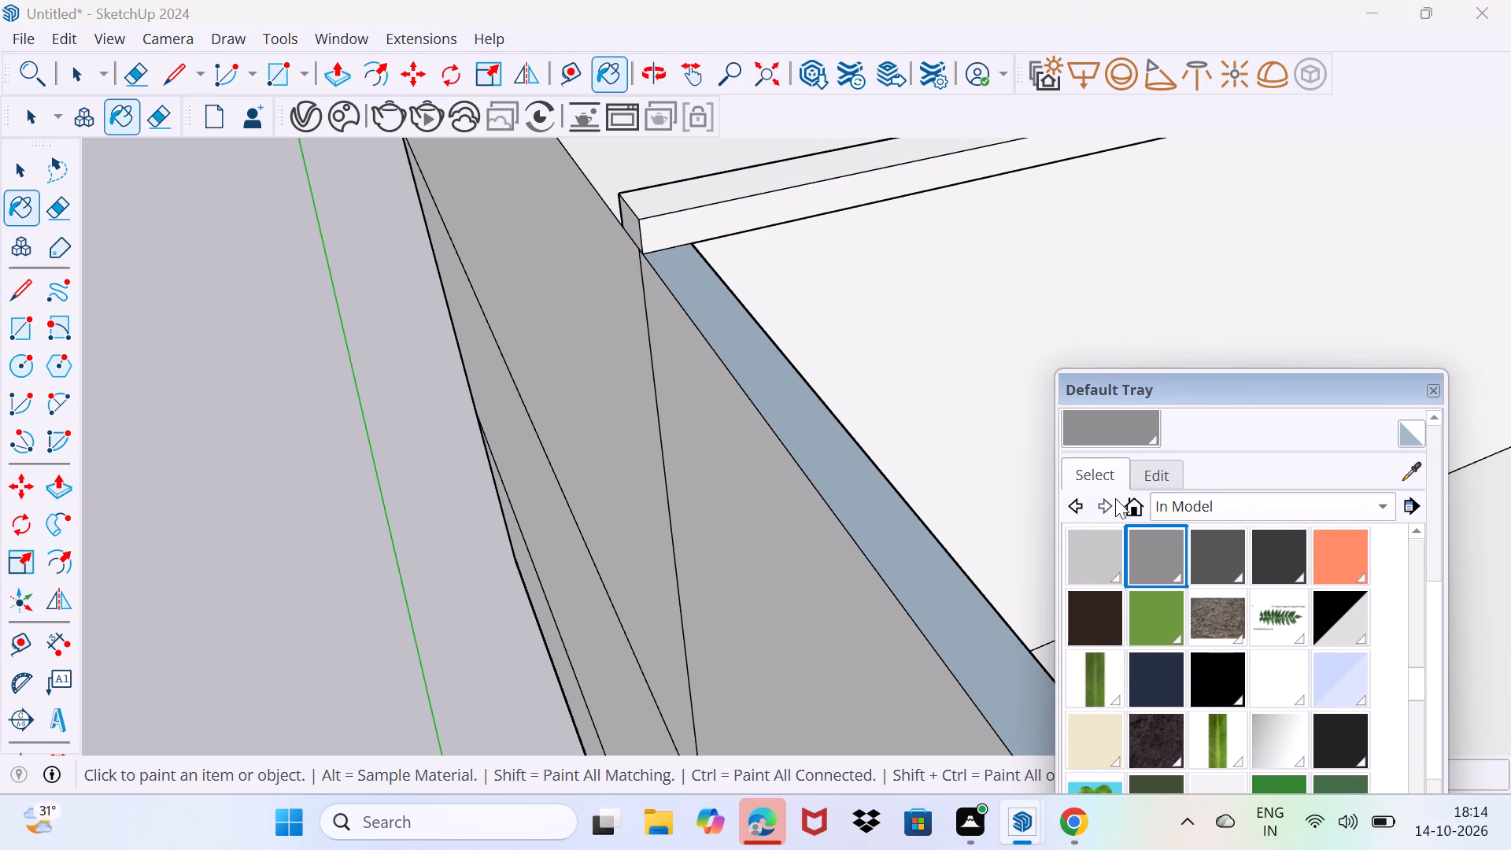
scroll(1110, 518, "up", 4)
left_click(1117, 695)
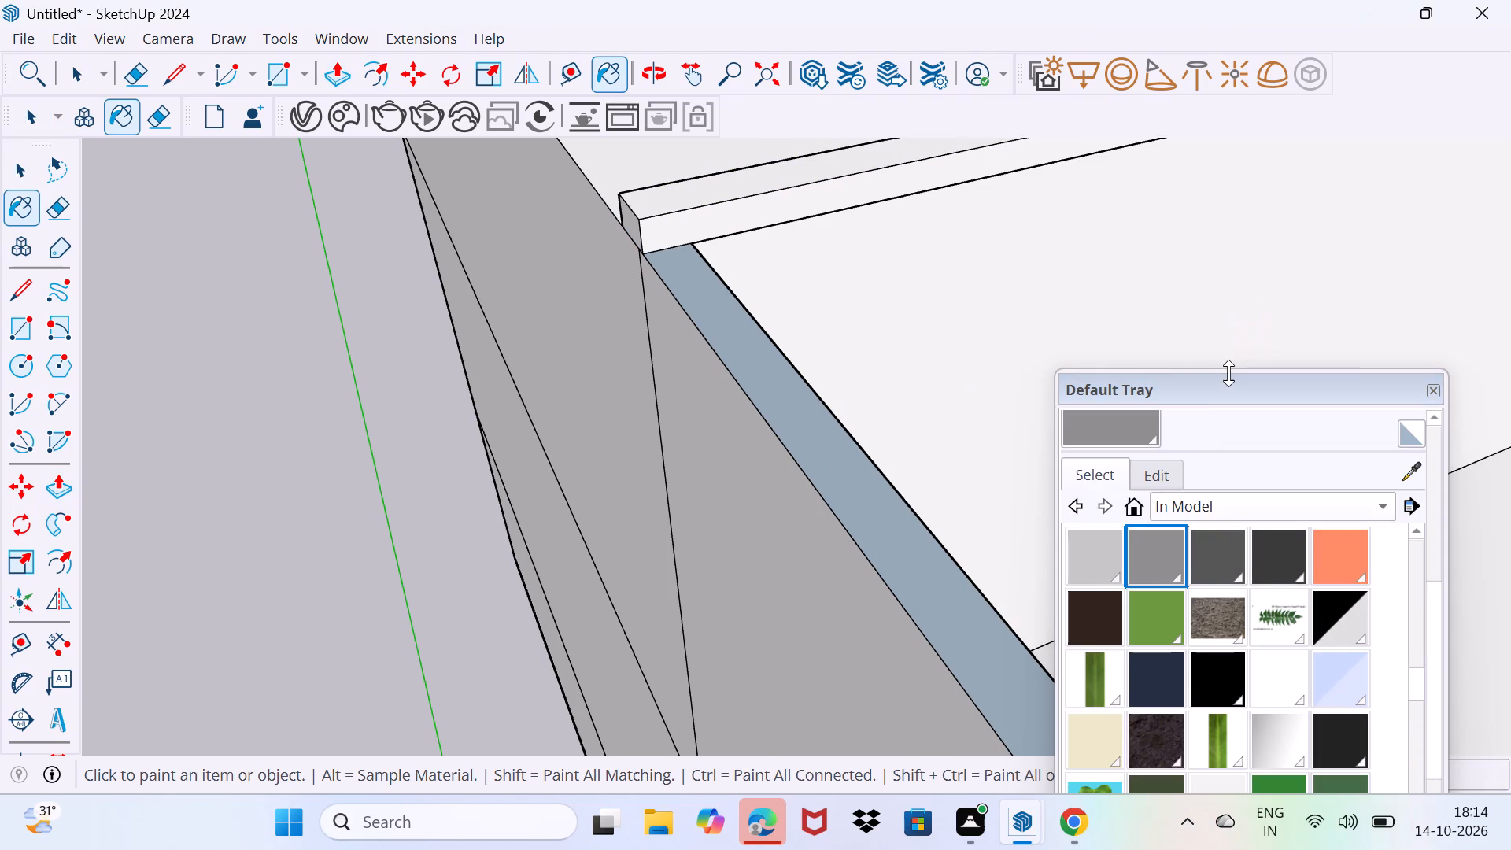
left_click_drag(1228, 373, 1164, 534)
scroll(1002, 388, "up", 2)
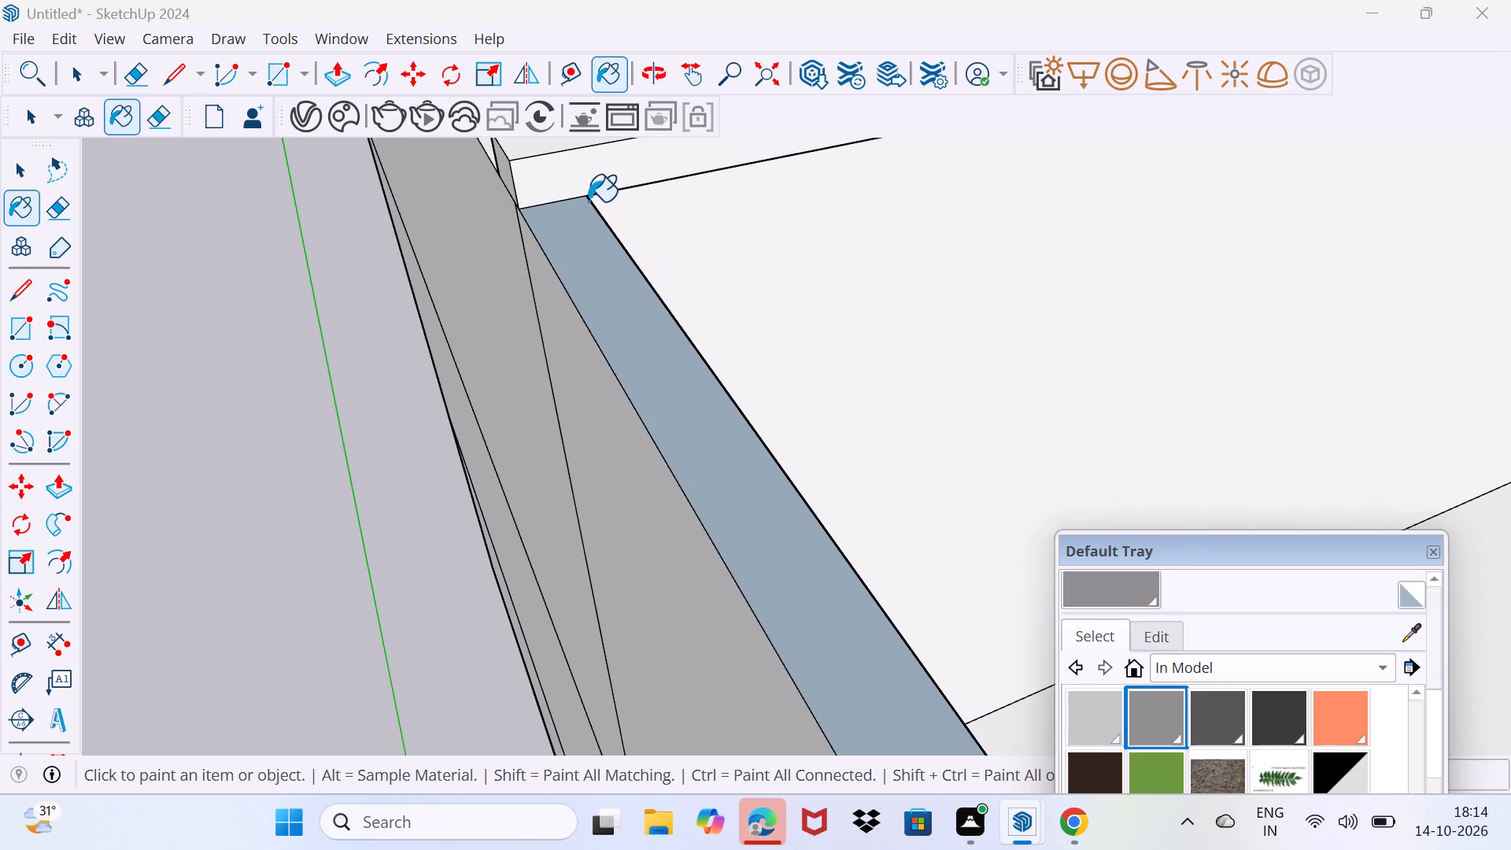
left_click(584, 193)
scroll(587, 191, "down", 6)
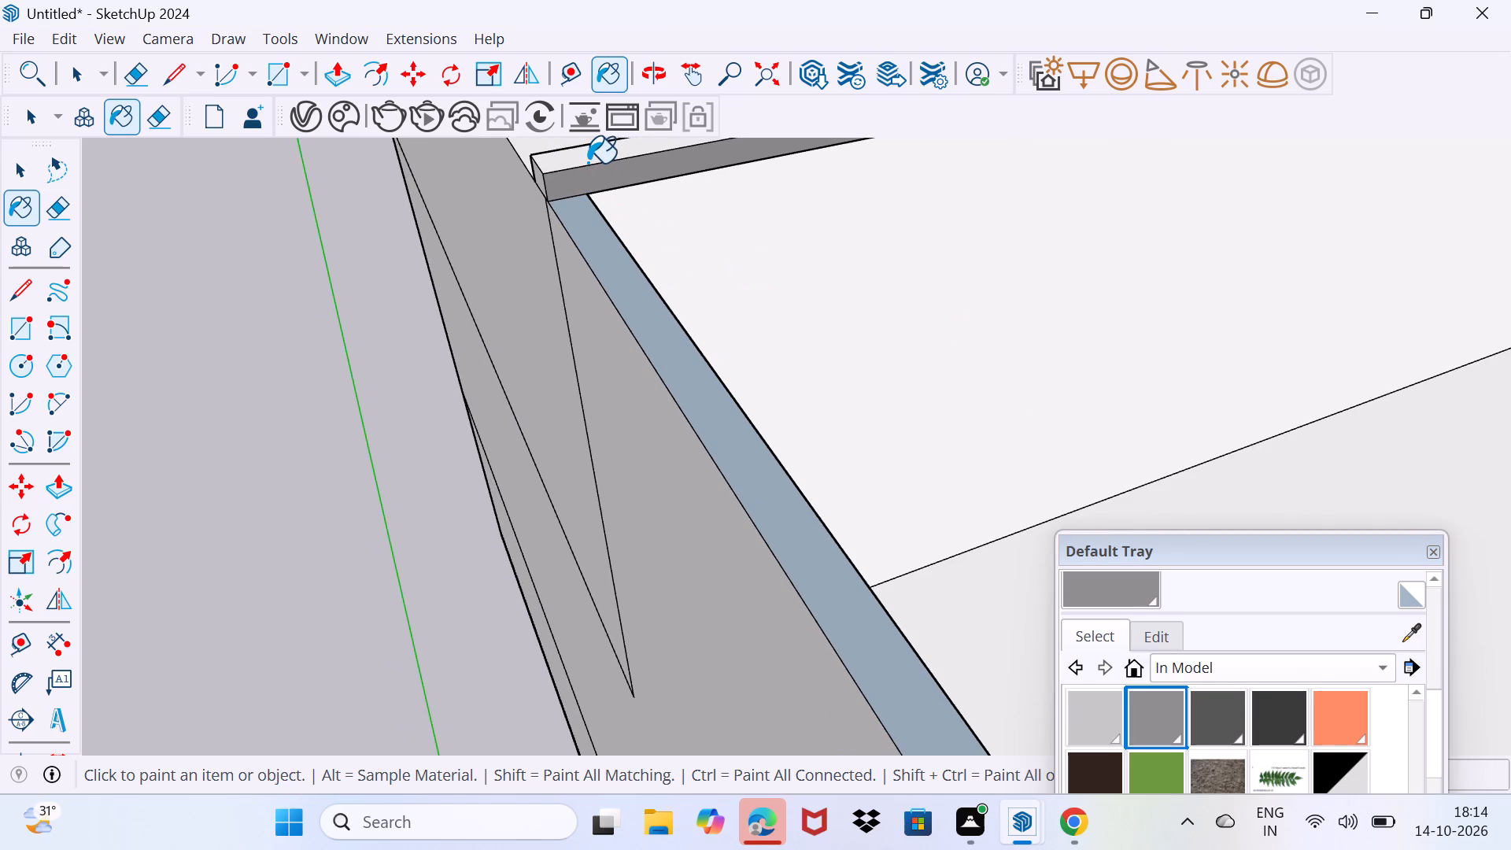
left_click(588, 163)
middle_click_drag(597, 203, 866, 286)
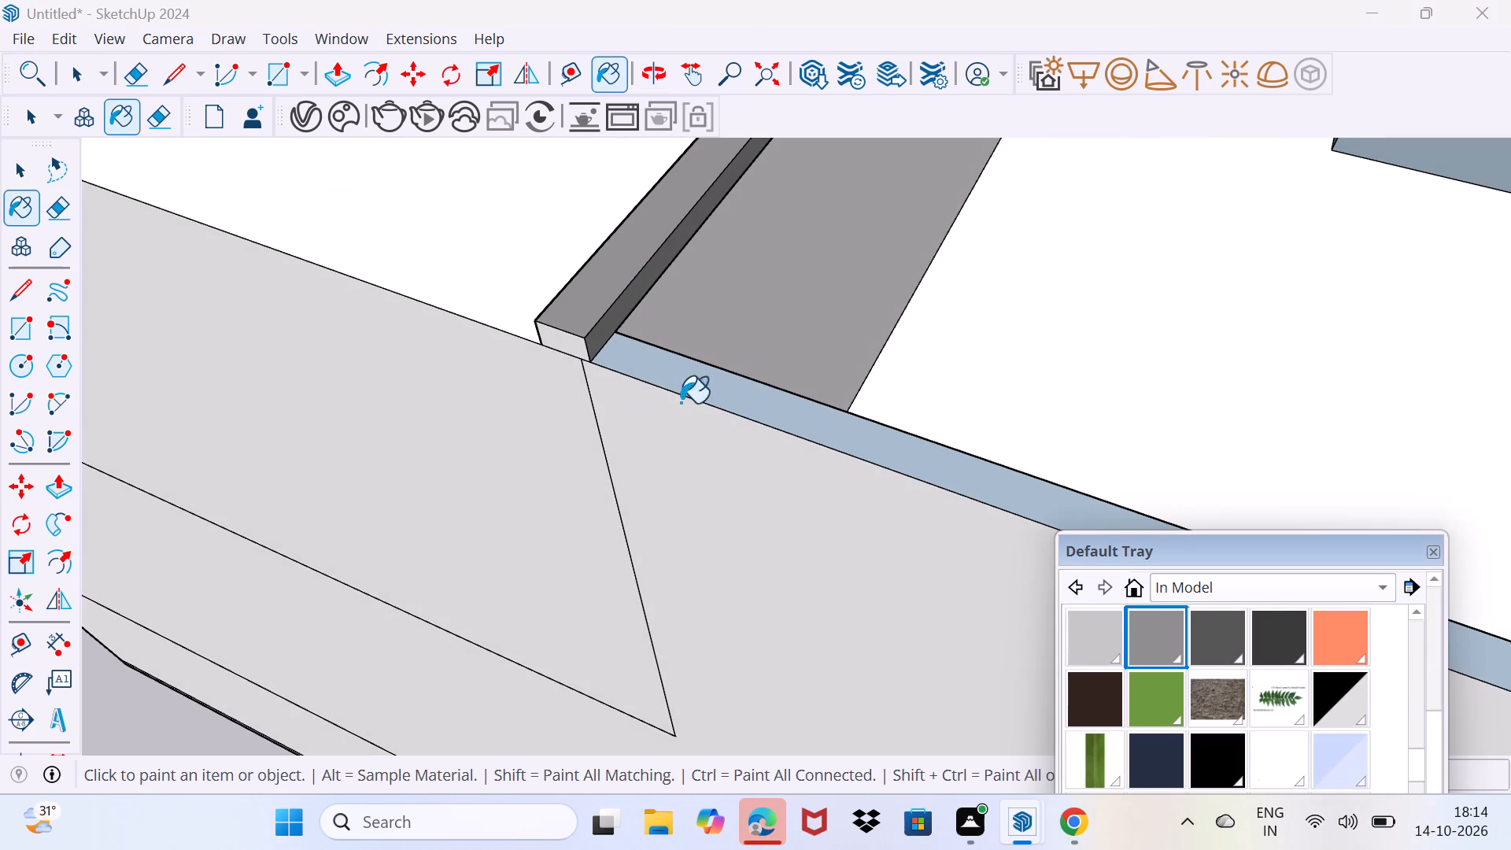
left_click(573, 338)
scroll(589, 342, "down", 8)
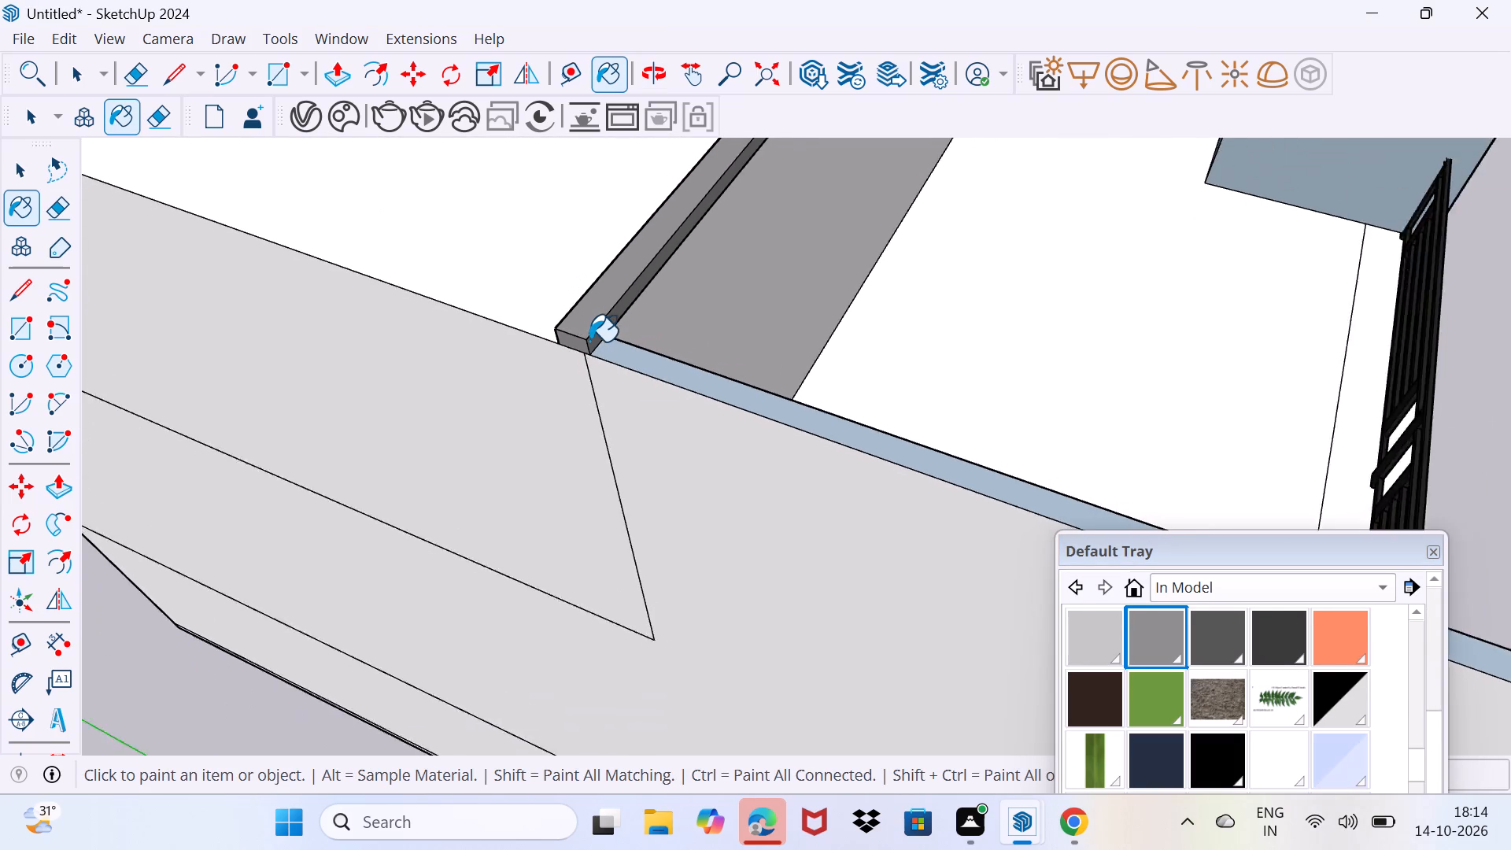
scroll(589, 342, "down", 16)
Erase the short horizontal edge across the outer corner of the upper terrace's white frame, beside the tree.
middle_click_drag(960, 346, 658, 346)
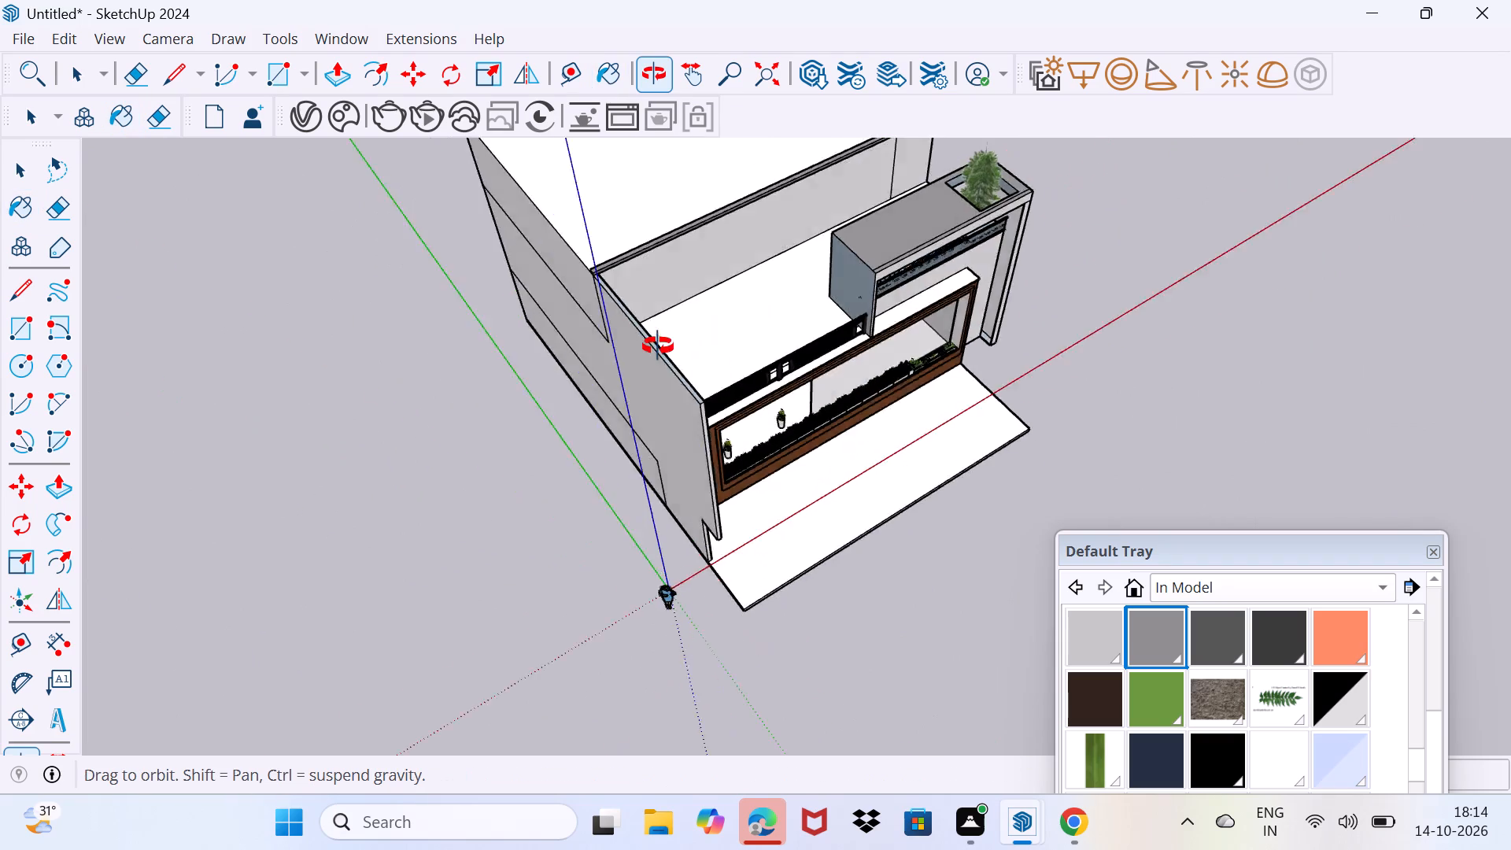
middle_click_drag(658, 346, 558, 18)
scroll(1038, 296, "up", 6)
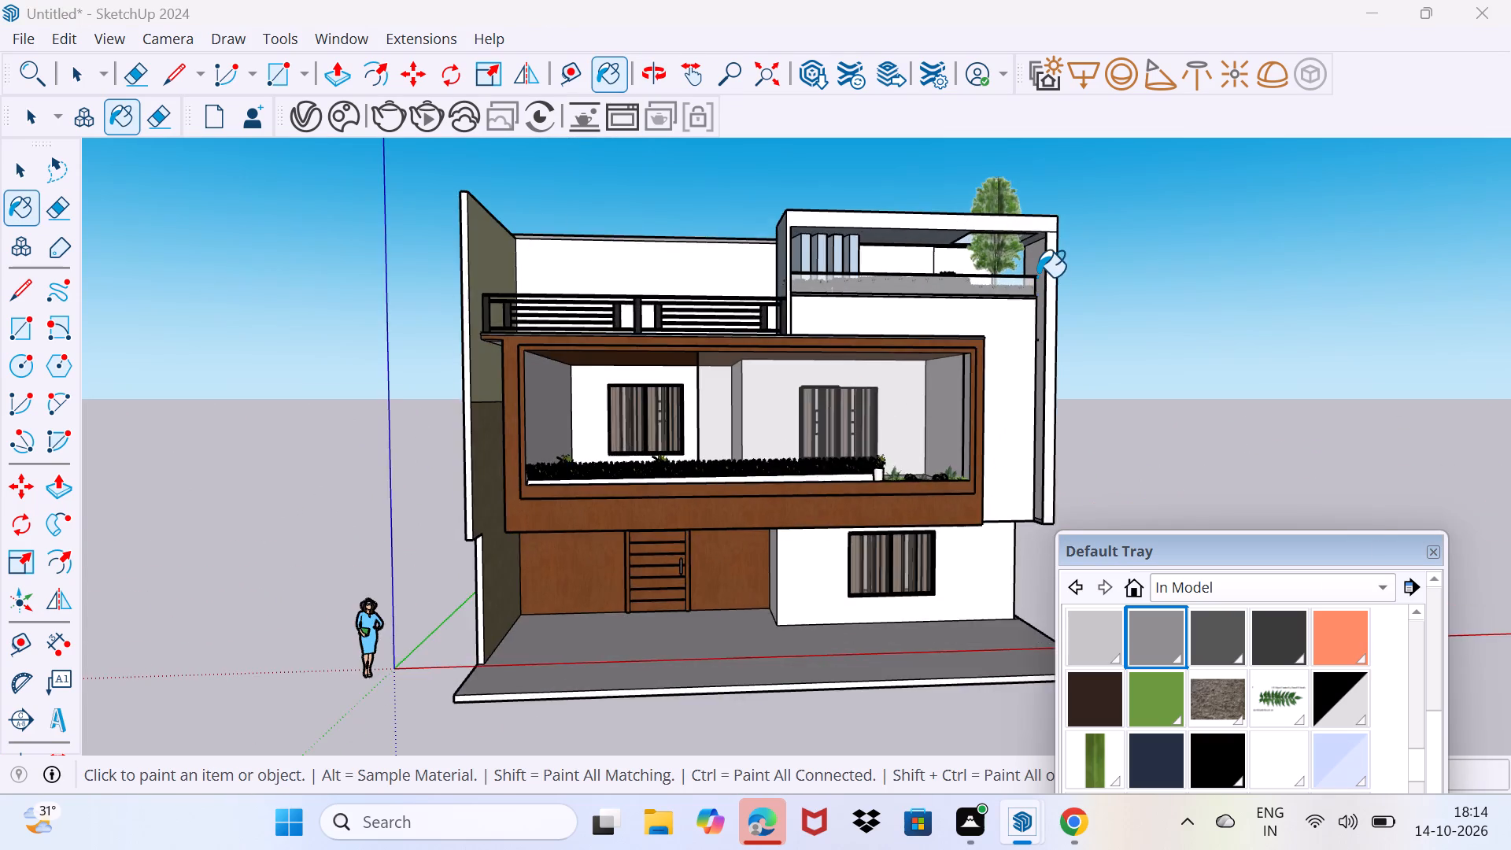
scroll(1037, 277, "up", 4)
key("space")
scroll(1037, 277, "up", 3)
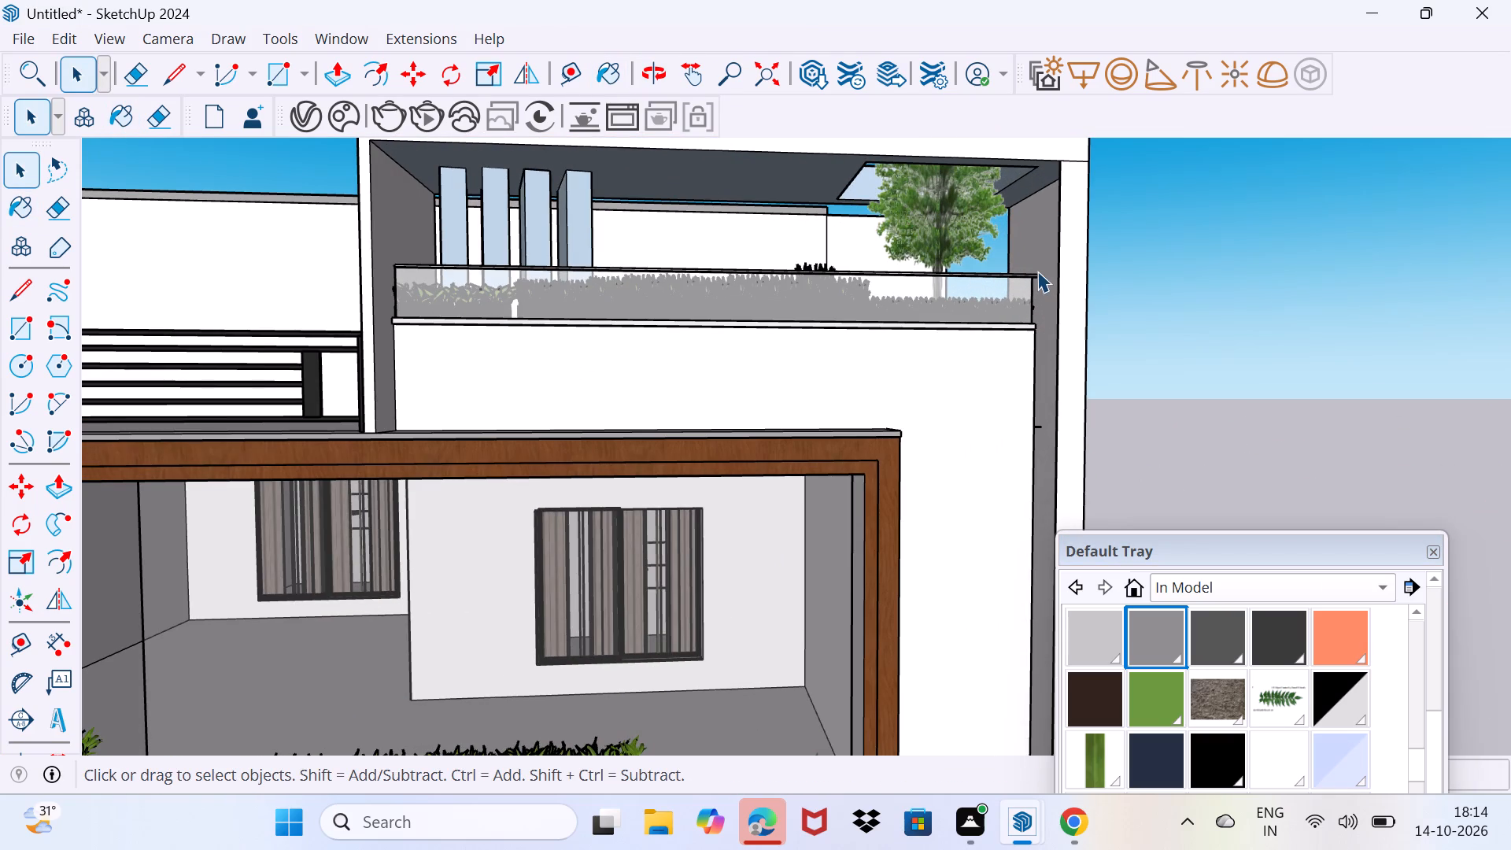
middle_click_drag(1037, 271, 999, 413)
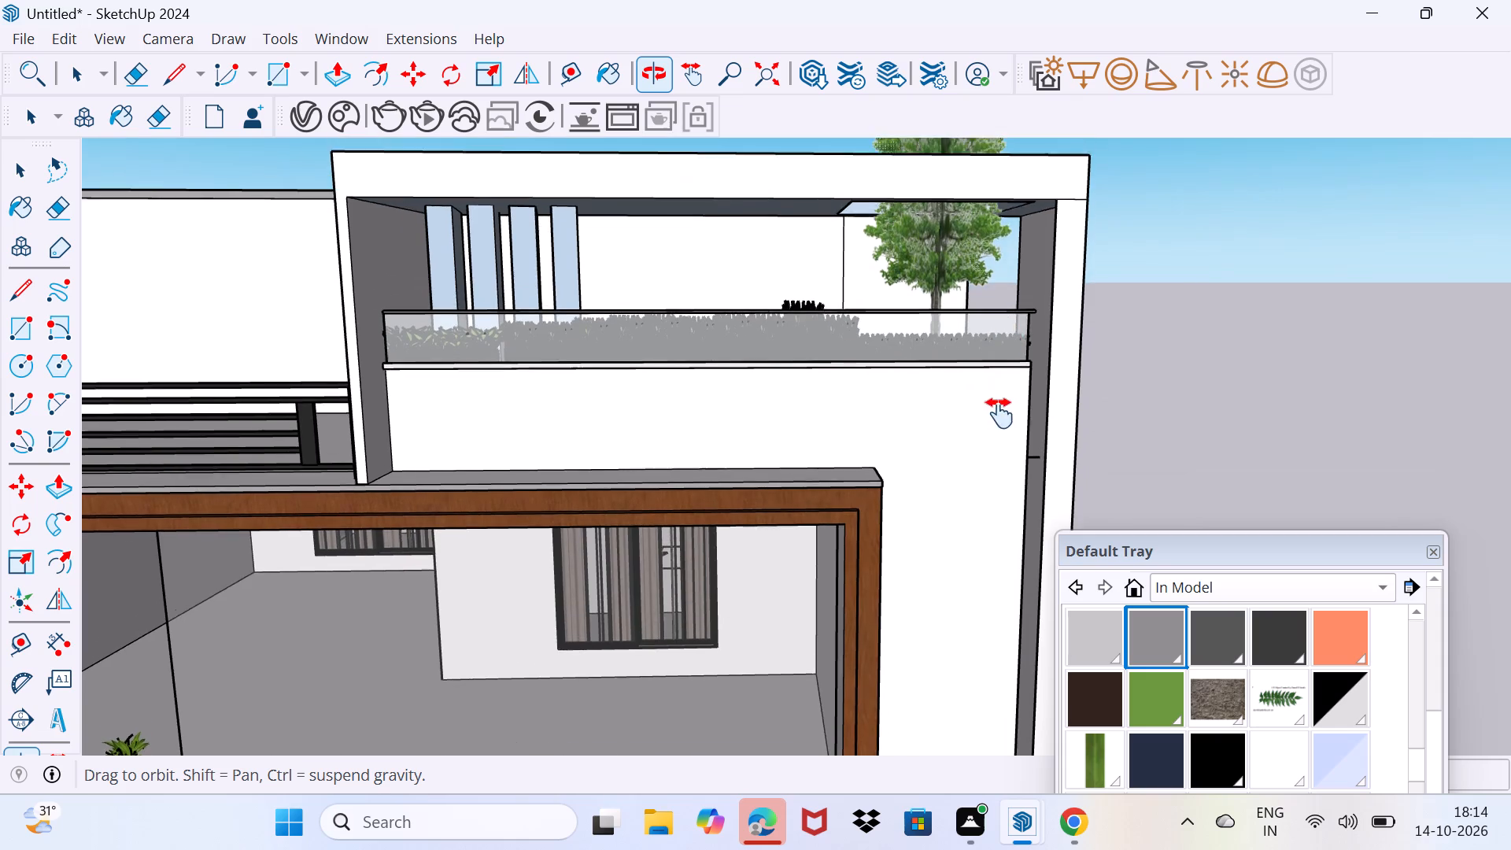
middle_click_drag(999, 413, 996, 434)
scroll(996, 434, "up", 1, "shift")
scroll(1002, 302, "up", 4)
scroll(1066, 284, "up", 1)
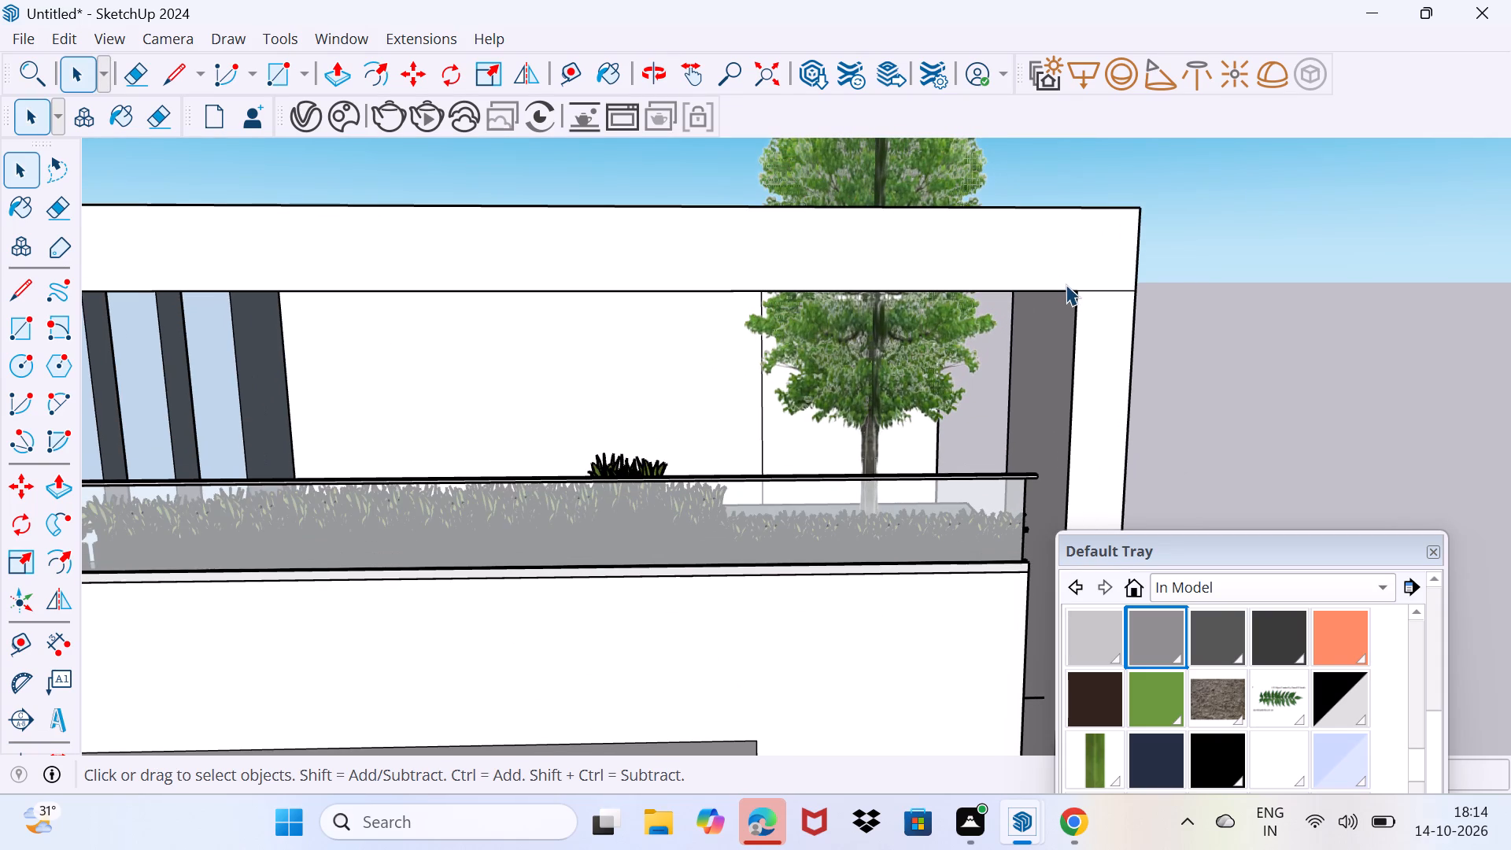
key("e")
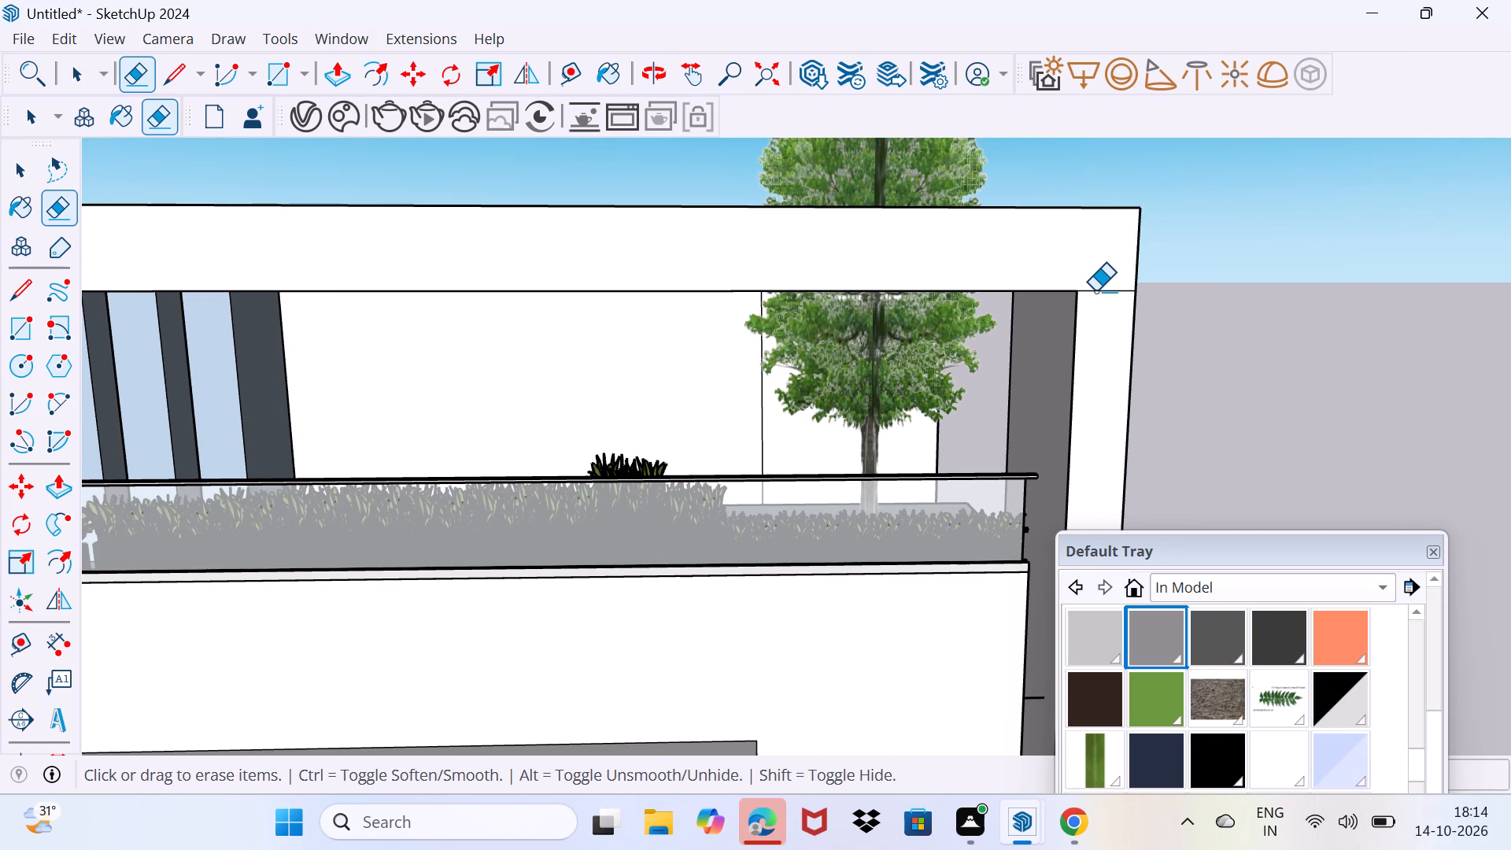
left_click(1095, 291)
Open the 3D Warehouse and move its window clear of the house model.
scroll(1101, 291, "down", 14)
scroll(1054, 375, "down", 2)
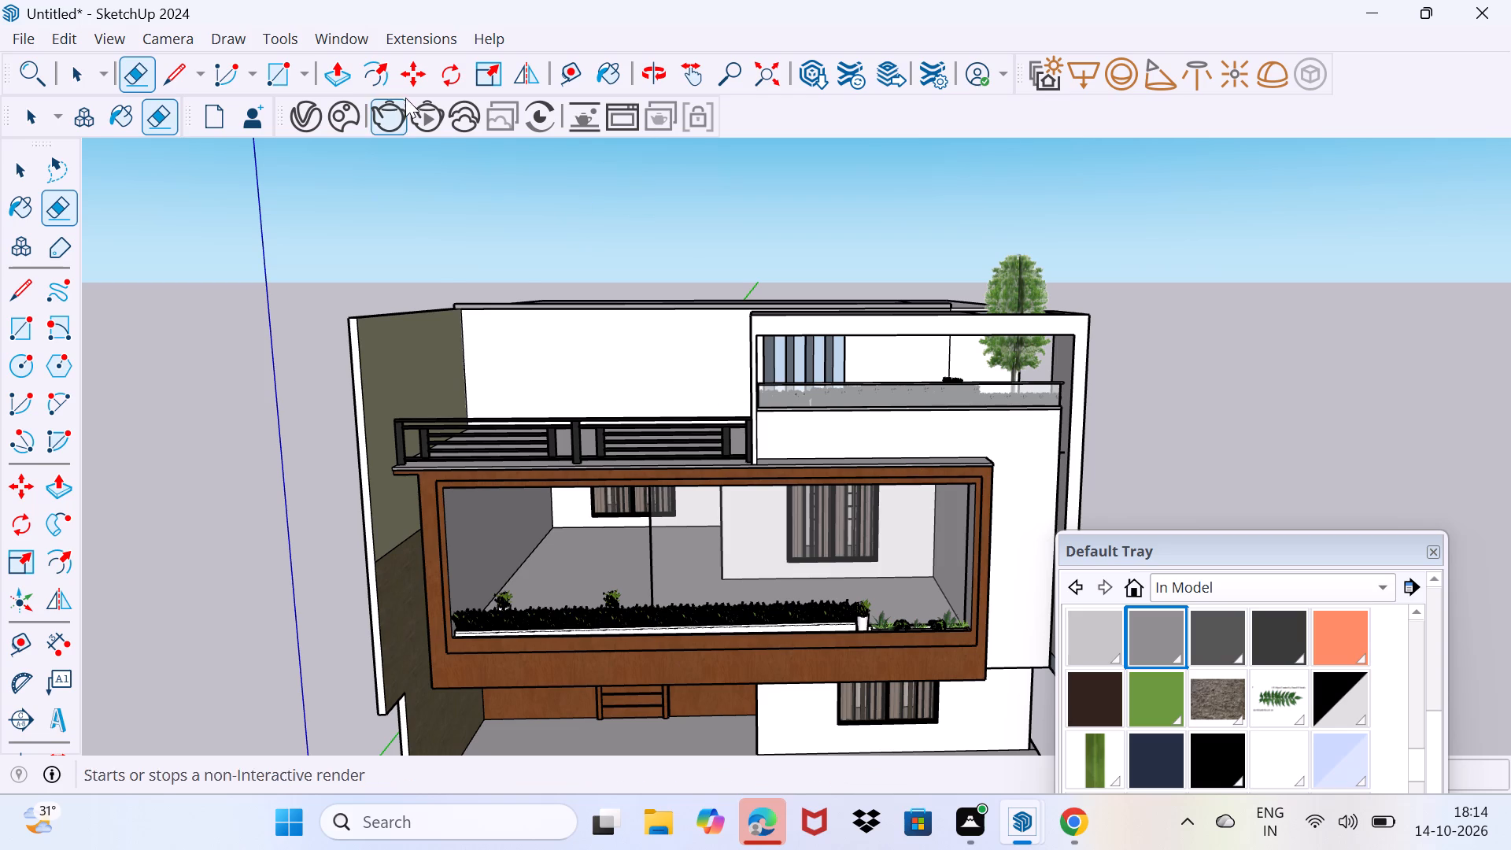
left_click(350, 44)
left_click(395, 213)
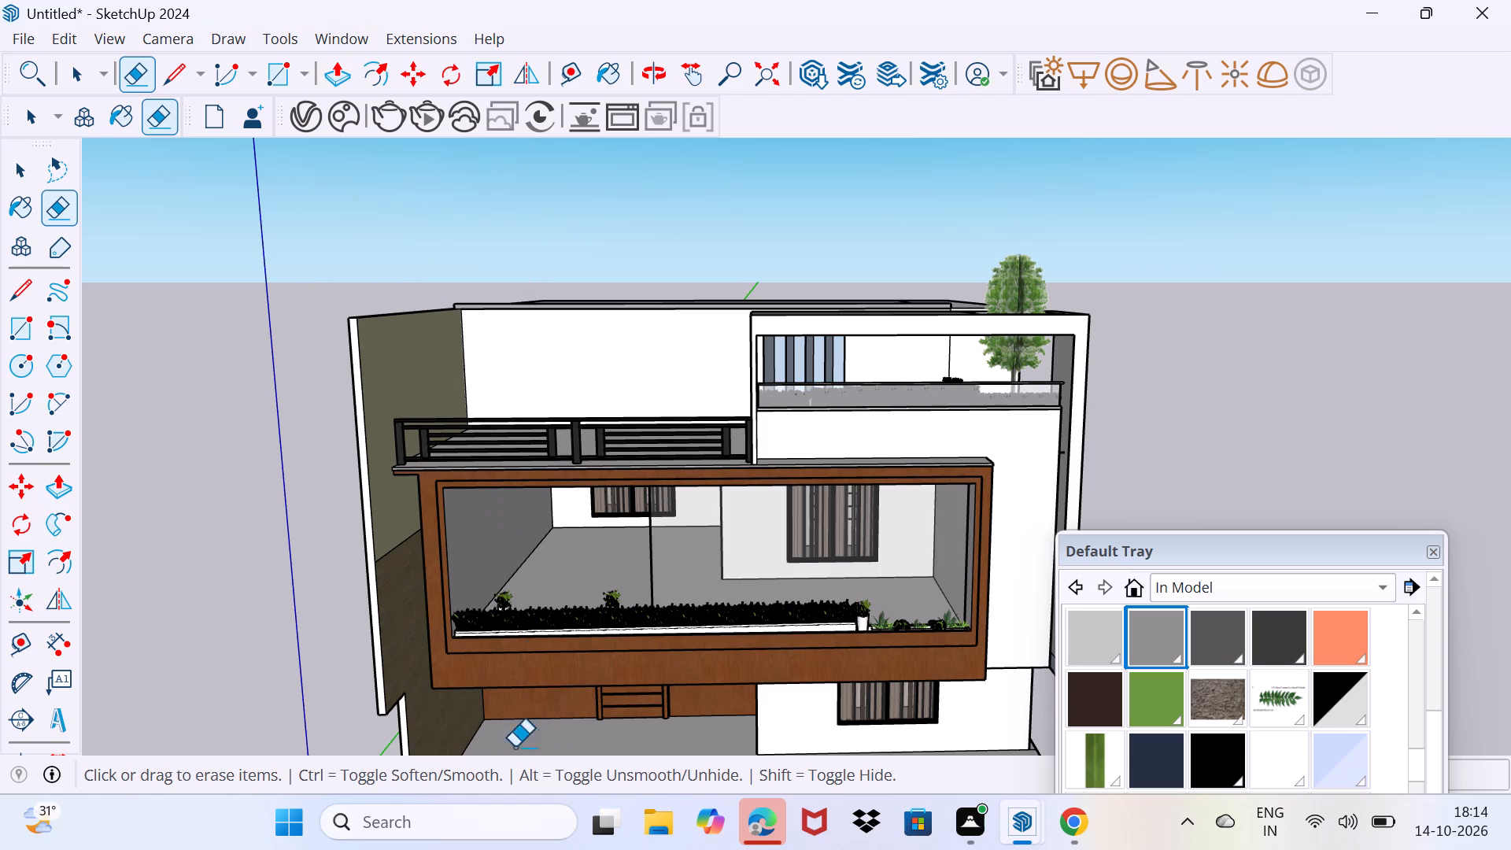
scroll(619, 489, "up", 1)
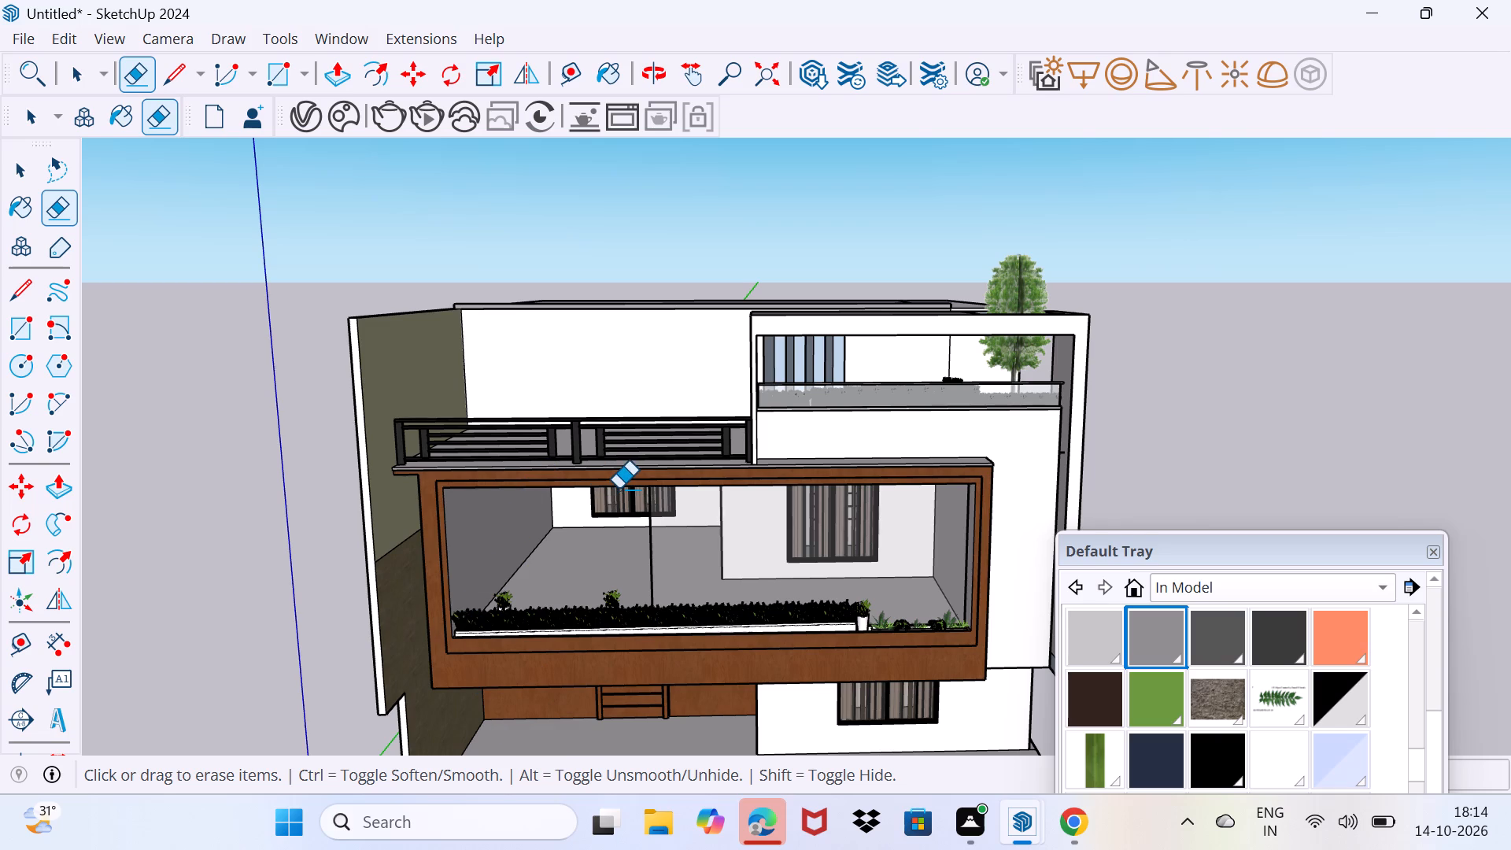
scroll(619, 489, "up", 1)
key("space")
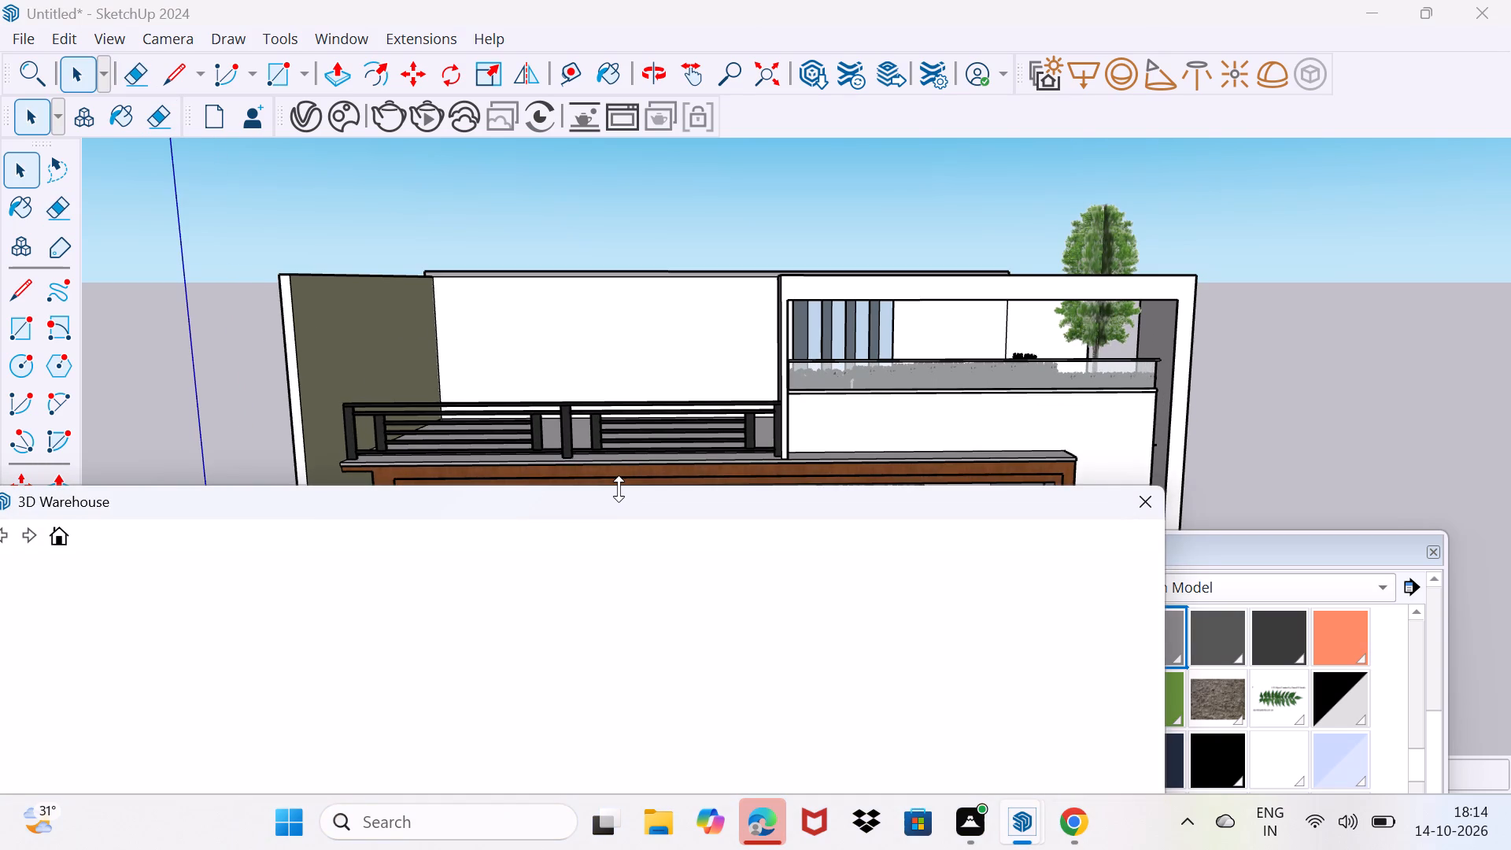
left_click_drag(576, 513, 567, 613)
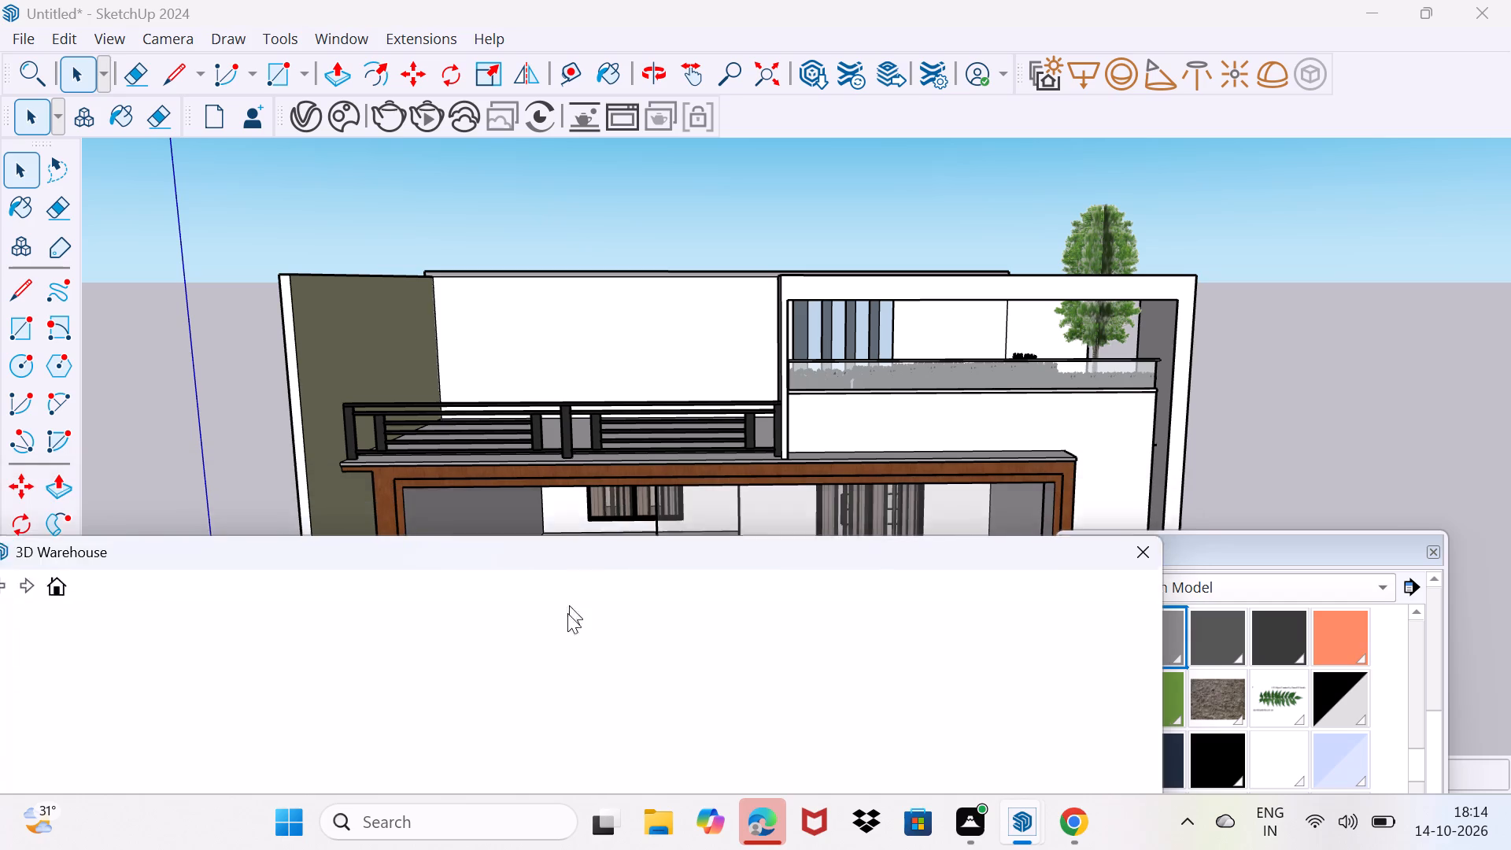
left_click_drag(567, 613, 552, 737)
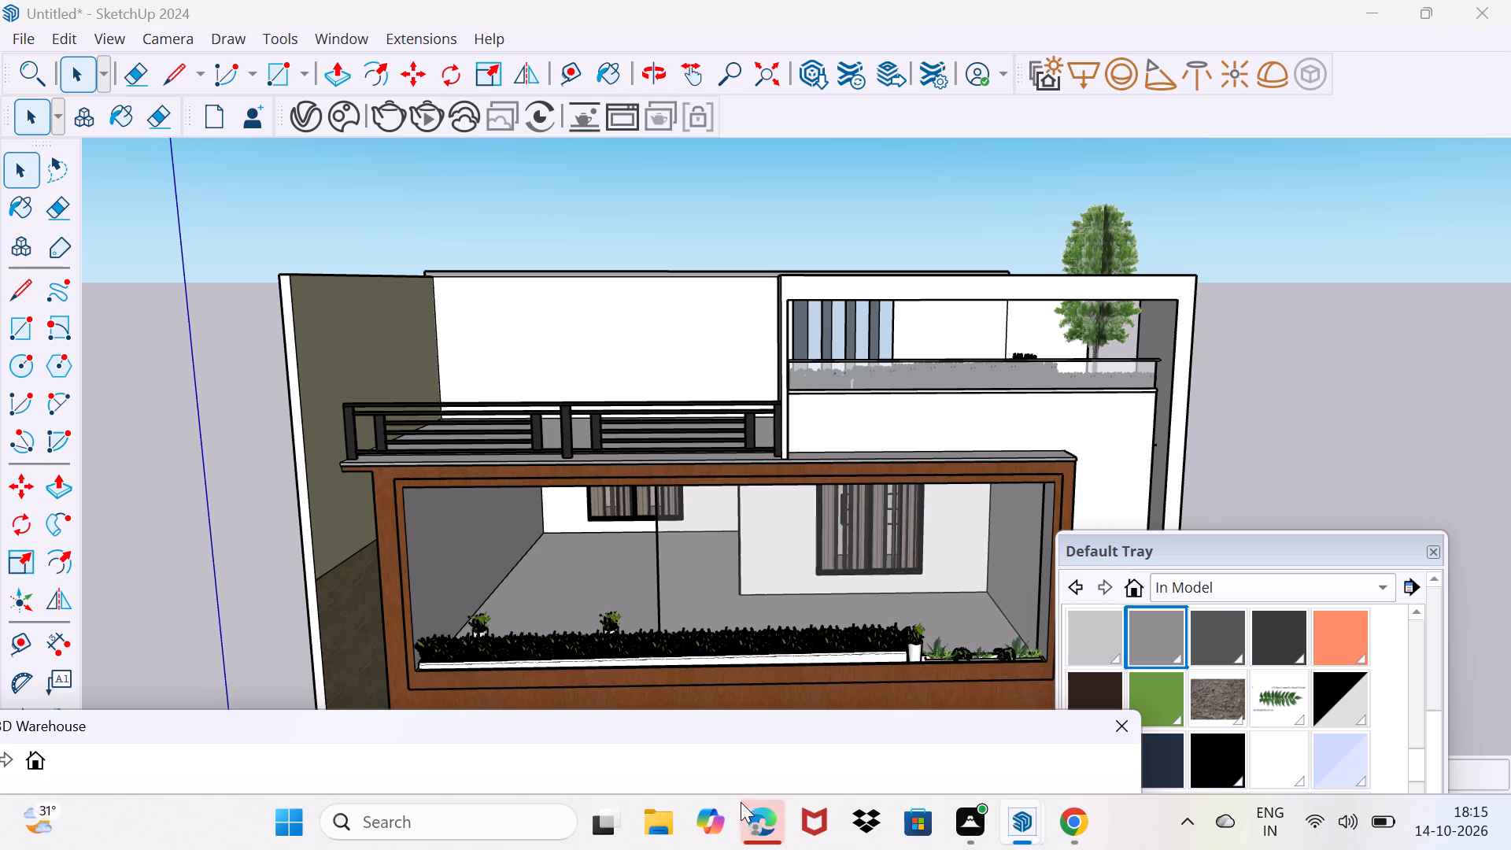
Copy the side edge of the ground-floor slab, beside the curtained window wall, 6" inward across the slab.
scroll(795, 636, "down", 9)
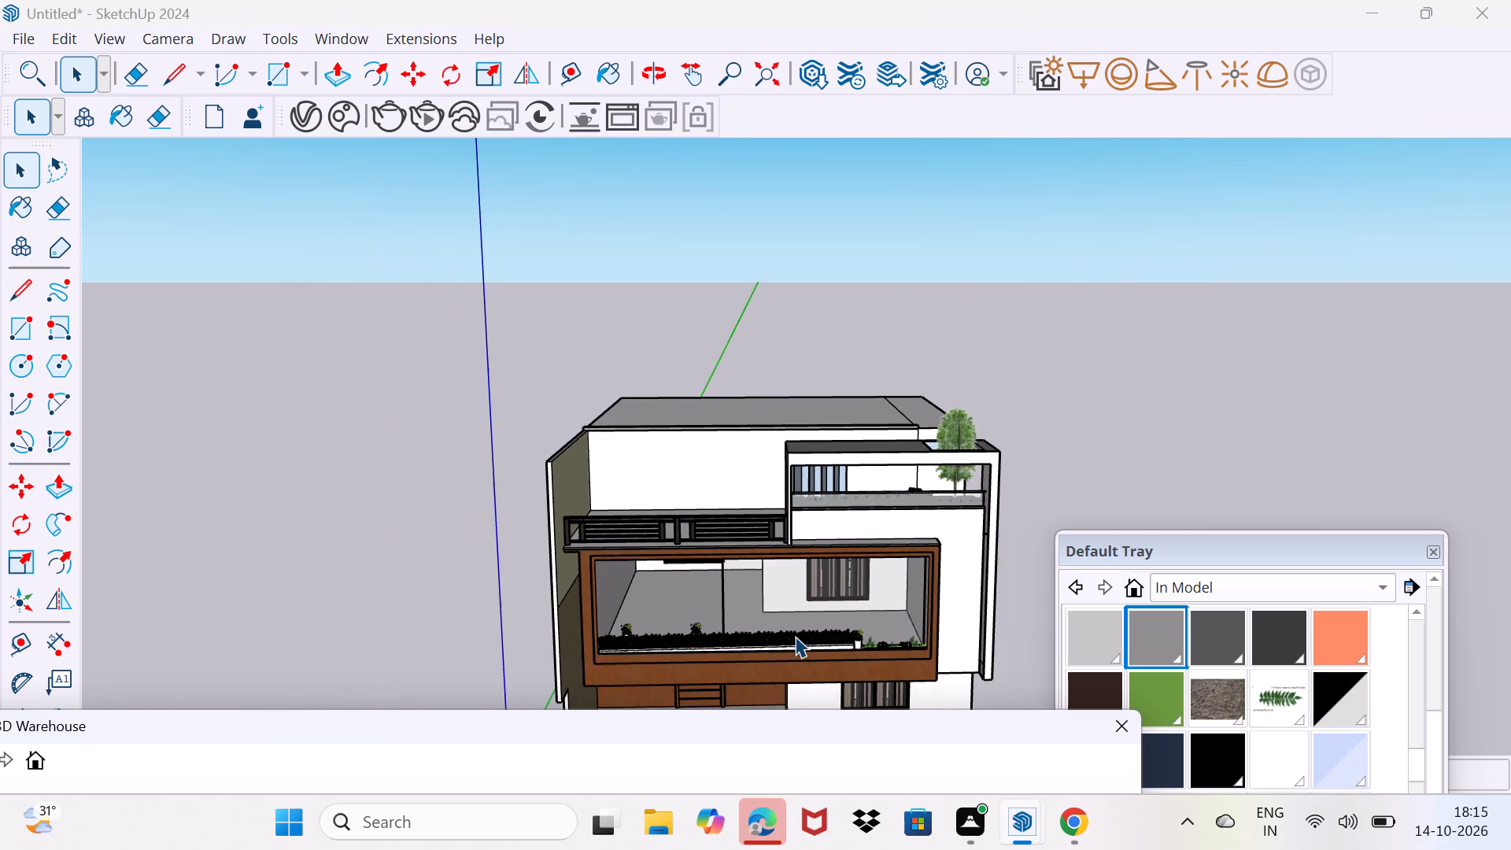
middle_click_drag(795, 636, 767, 427)
scroll(841, 570, "up", 4)
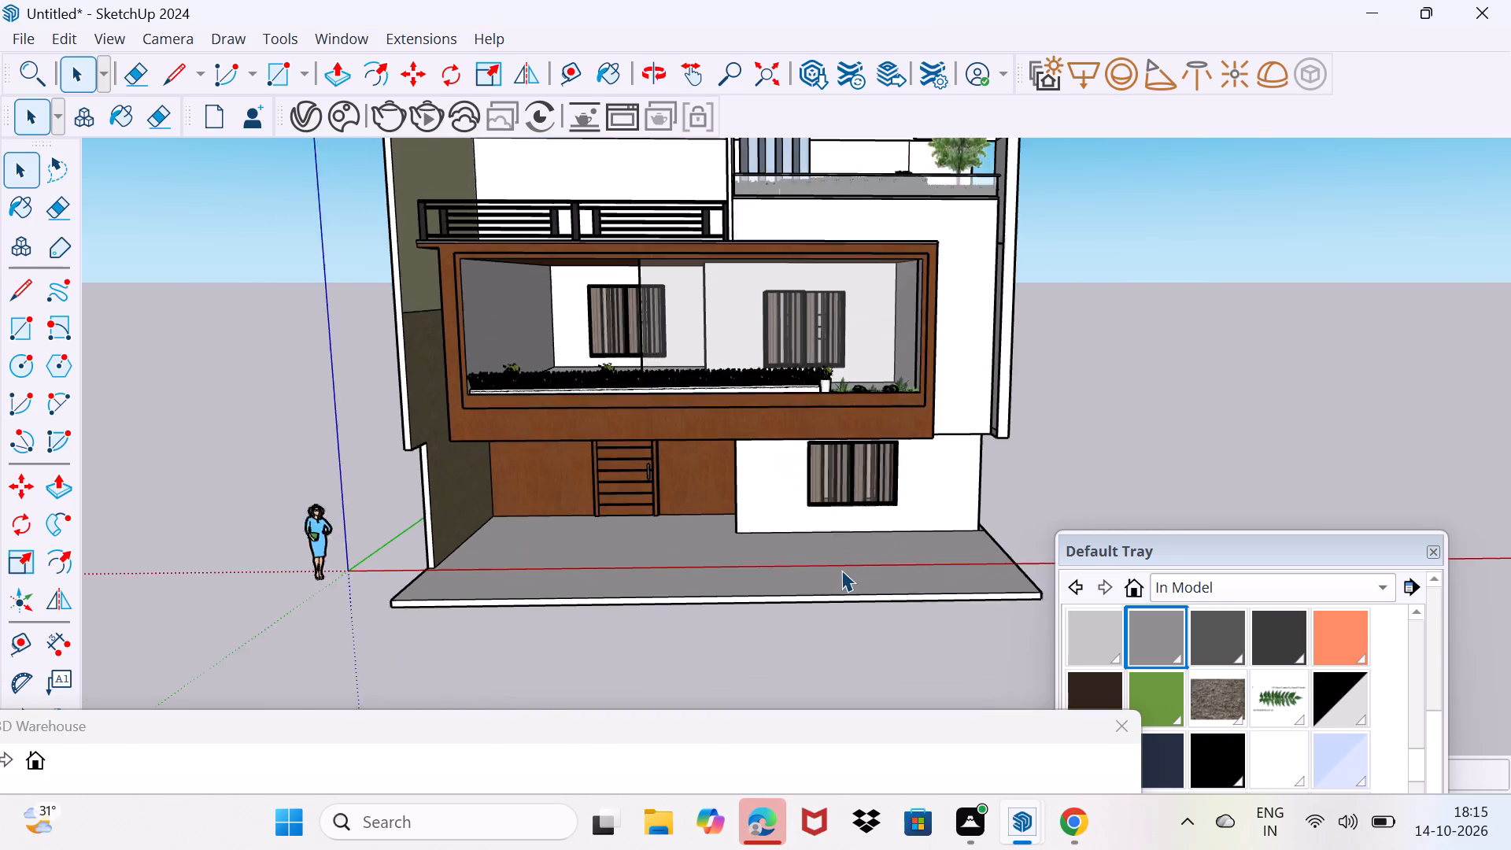
middle_click_drag(873, 581, 863, 615)
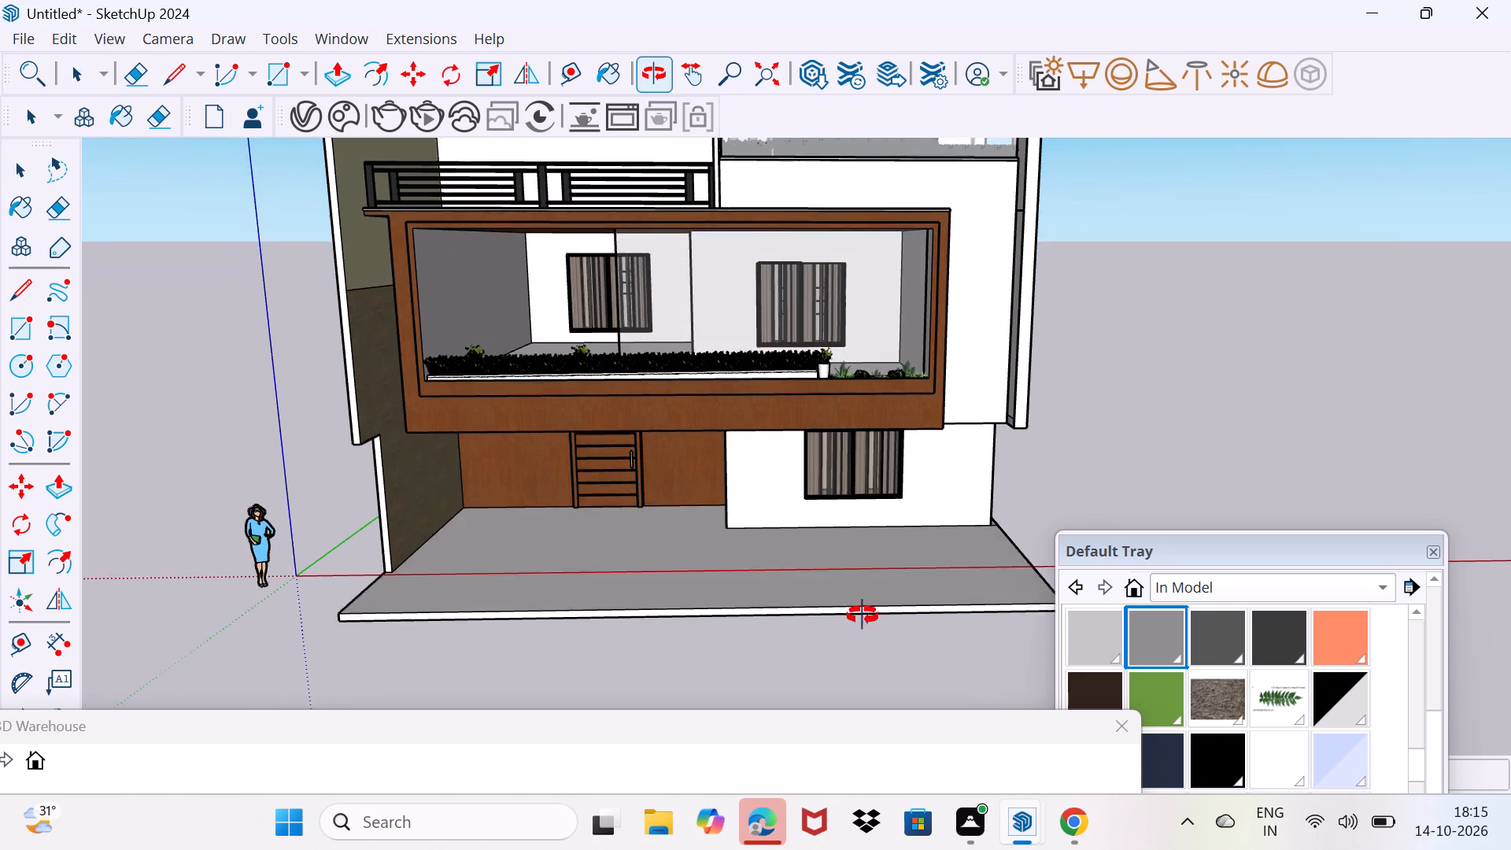
middle_click_drag(863, 615, 642, 601)
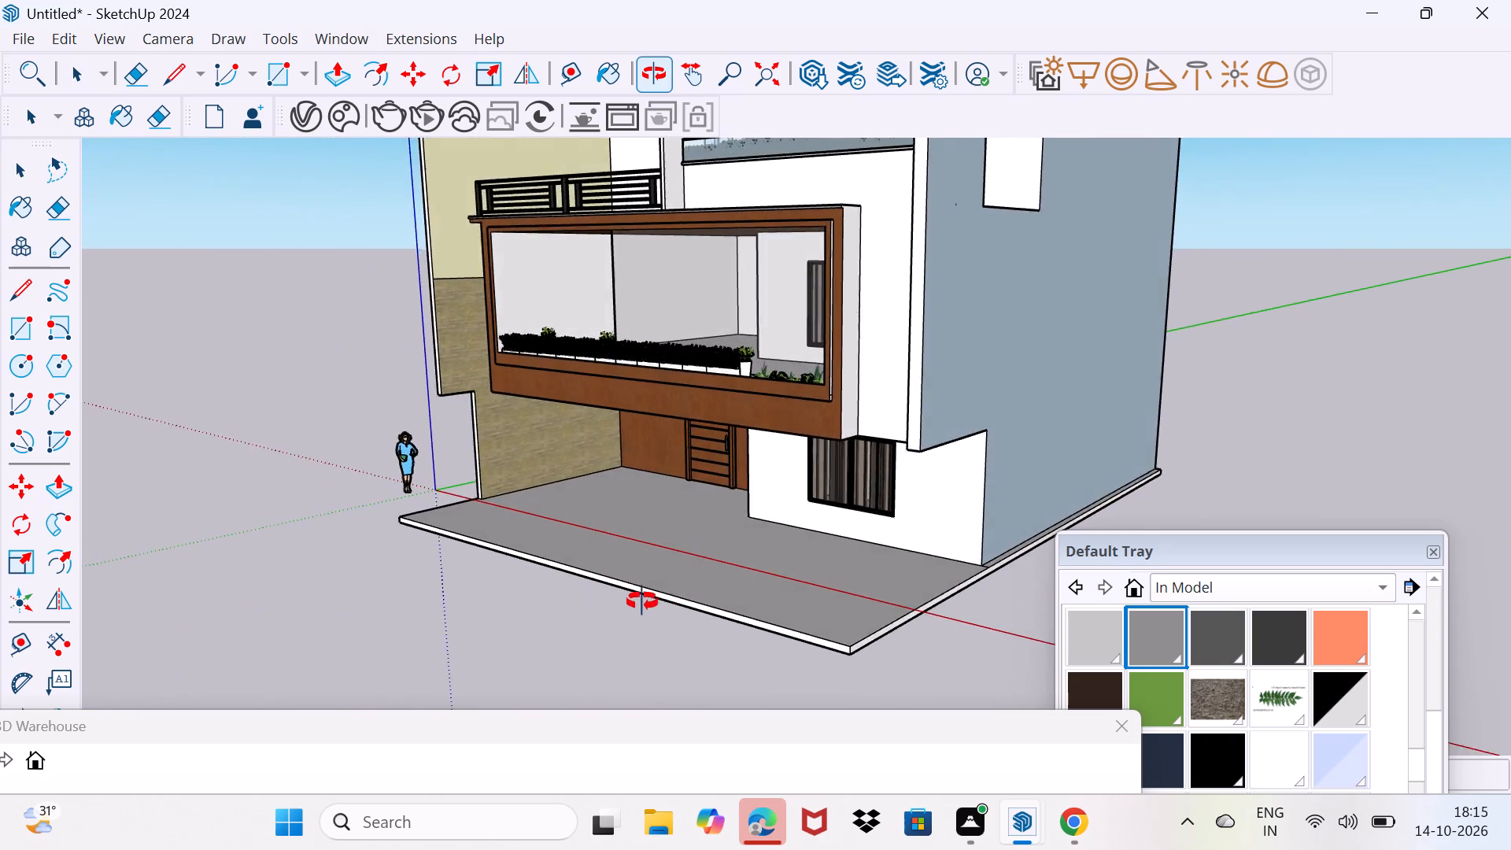
middle_click_drag(642, 601, 859, 585)
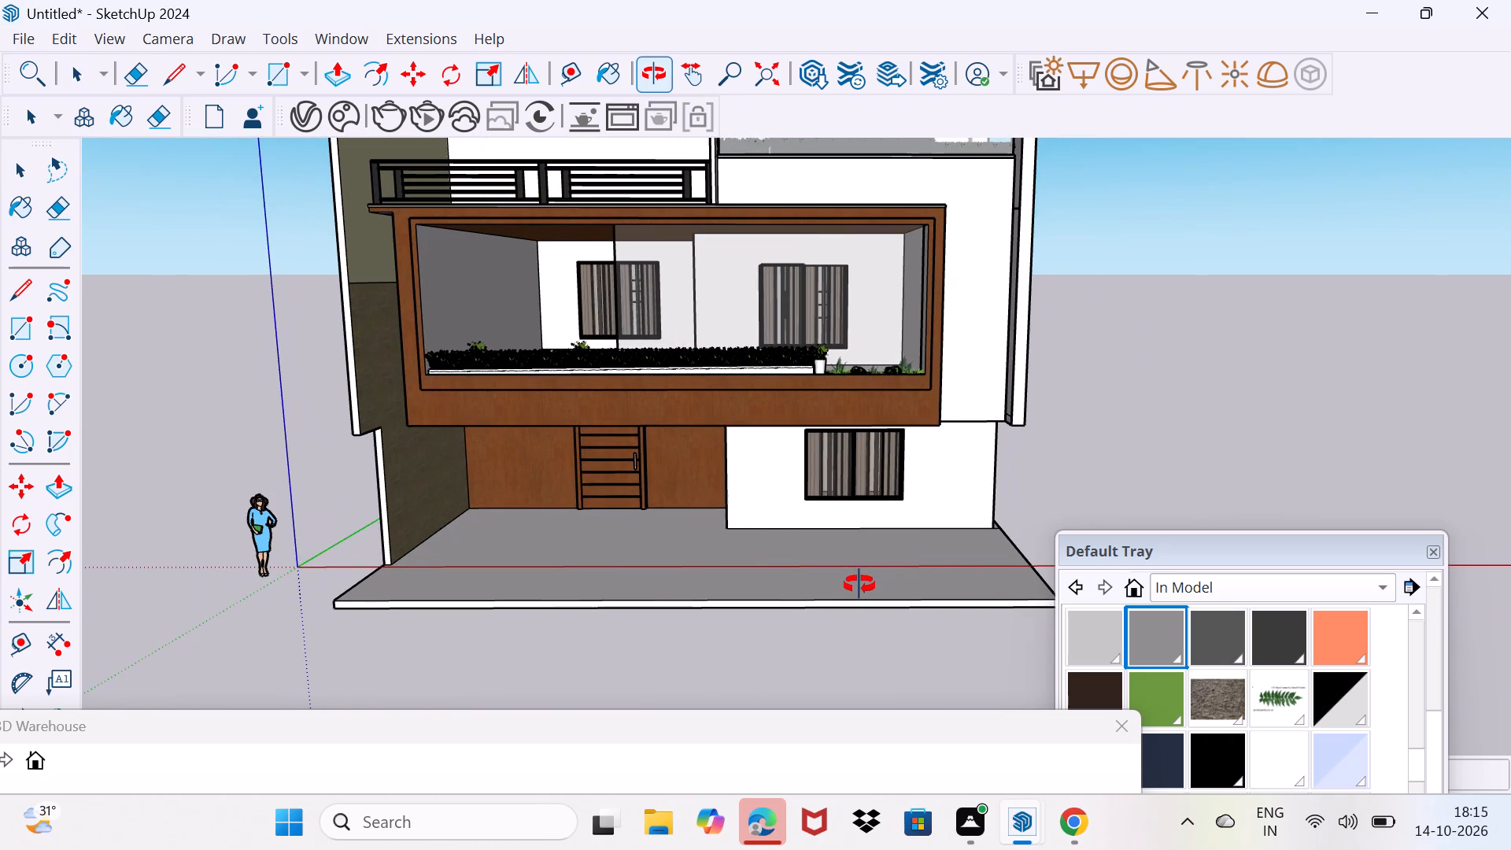
middle_click_drag(859, 585, 747, 606)
scroll(748, 604, "up", 2)
middle_click_drag(748, 604, 804, 598)
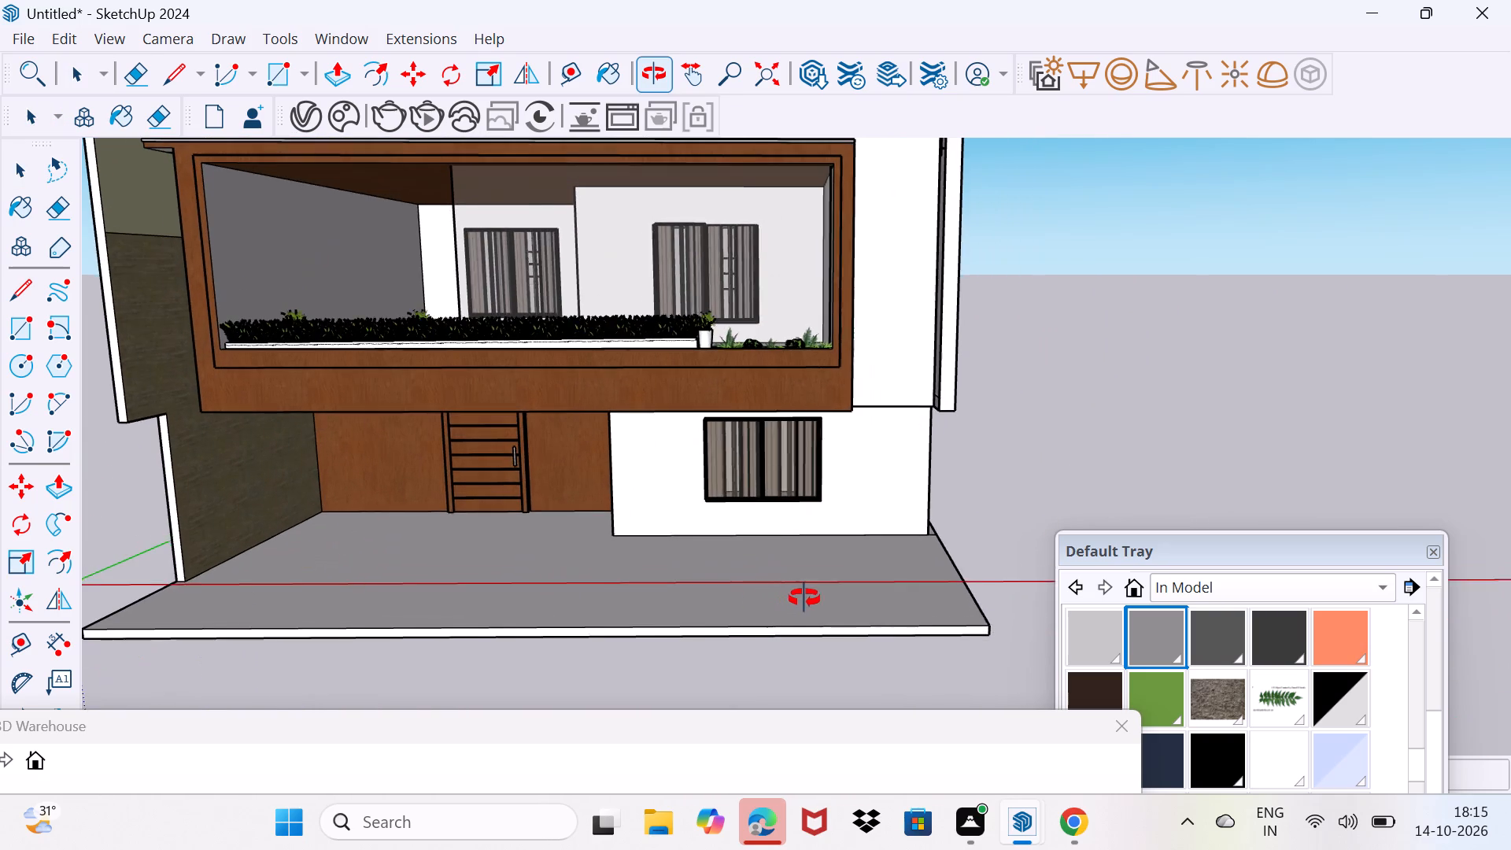
middle_click_drag(804, 598, 808, 597)
scroll(900, 528, "up", 6)
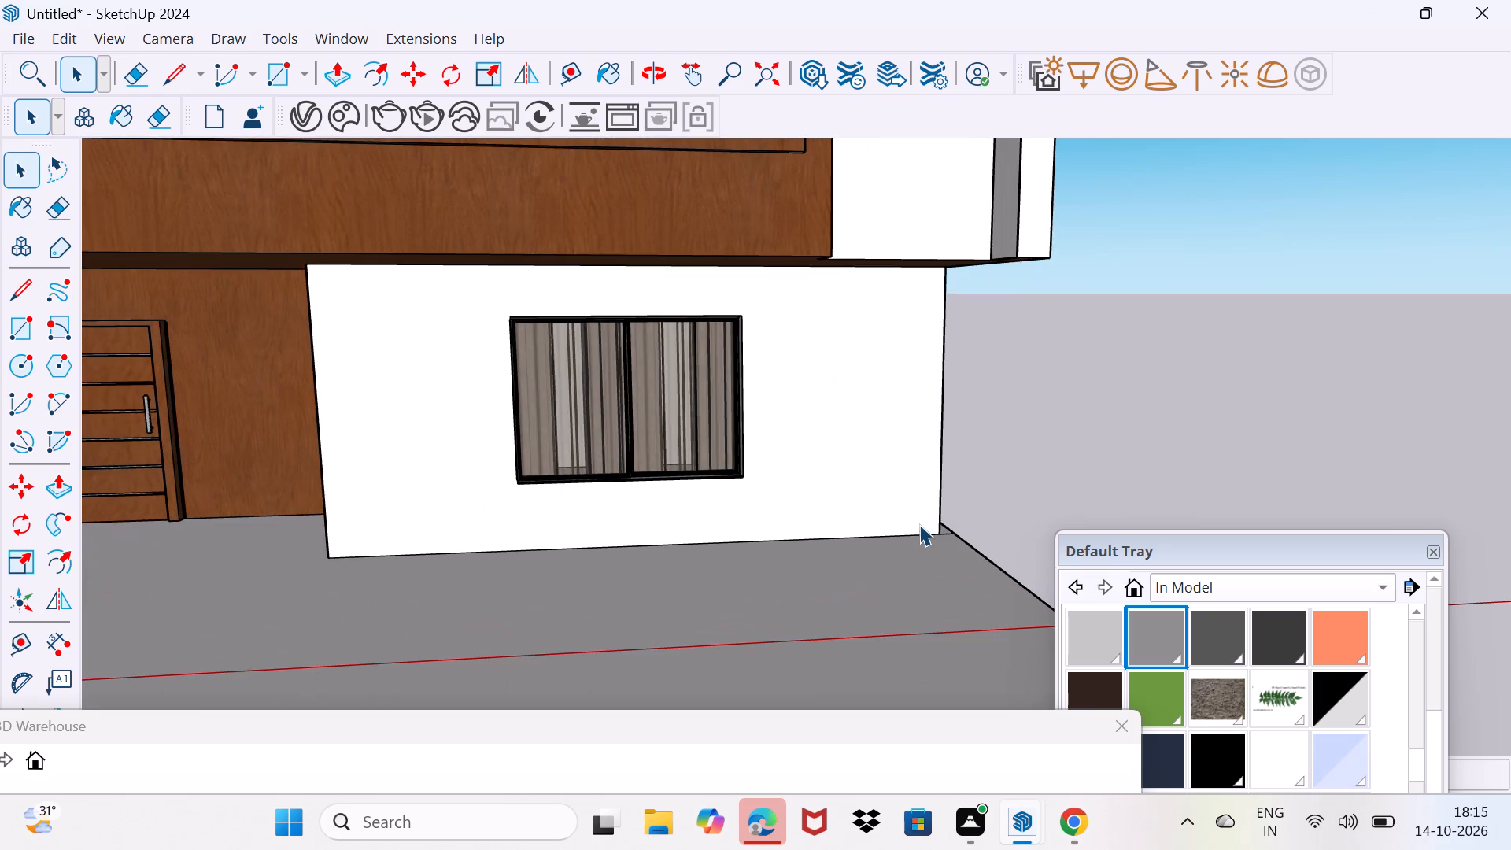
scroll(919, 524, "down", 2)
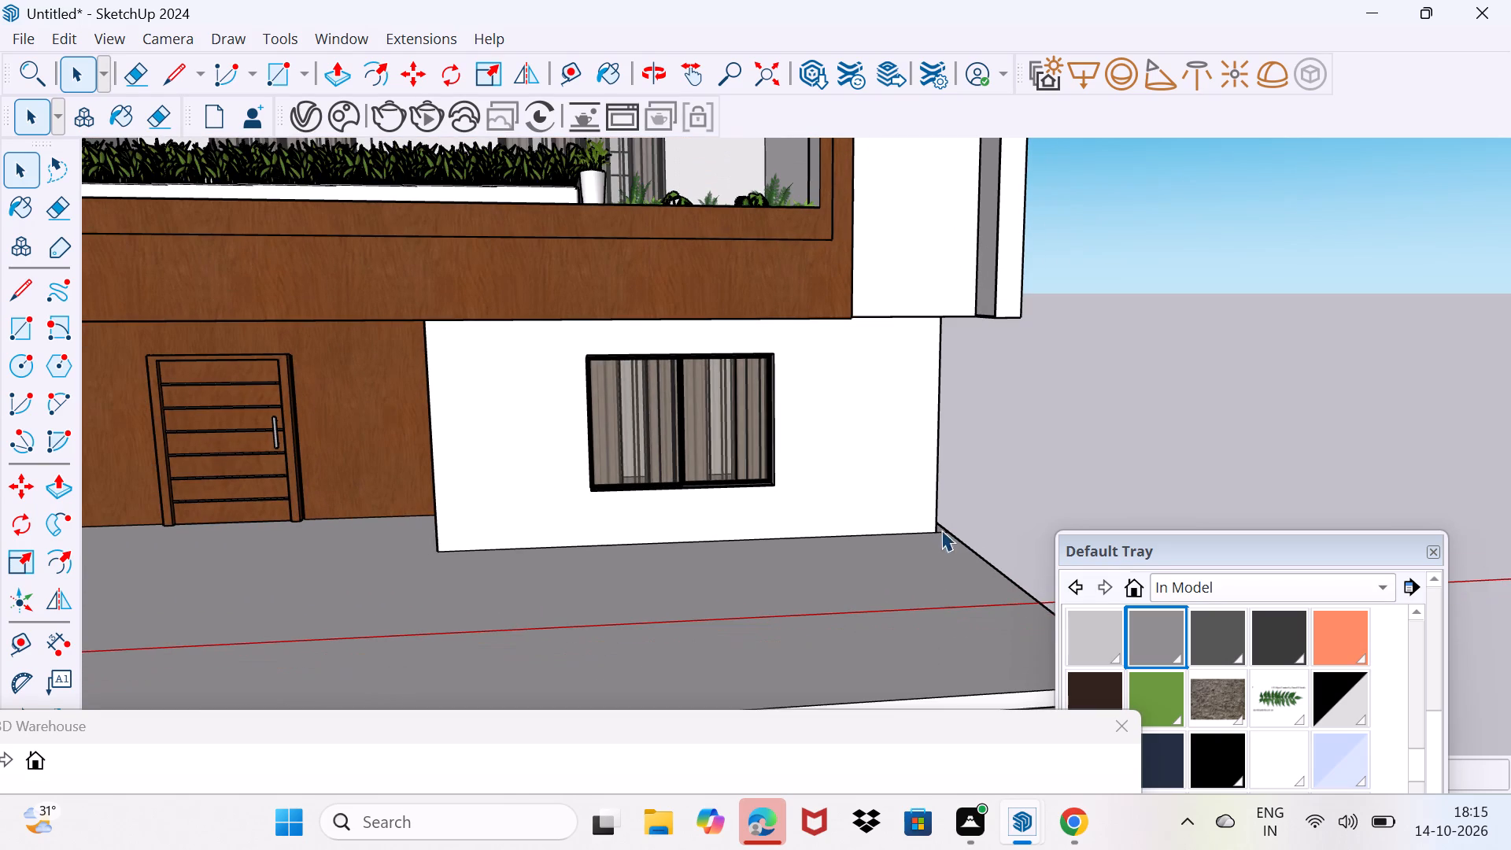
middle_click_drag(970, 532, 778, 530, "shift")
scroll(802, 630, "up", 1)
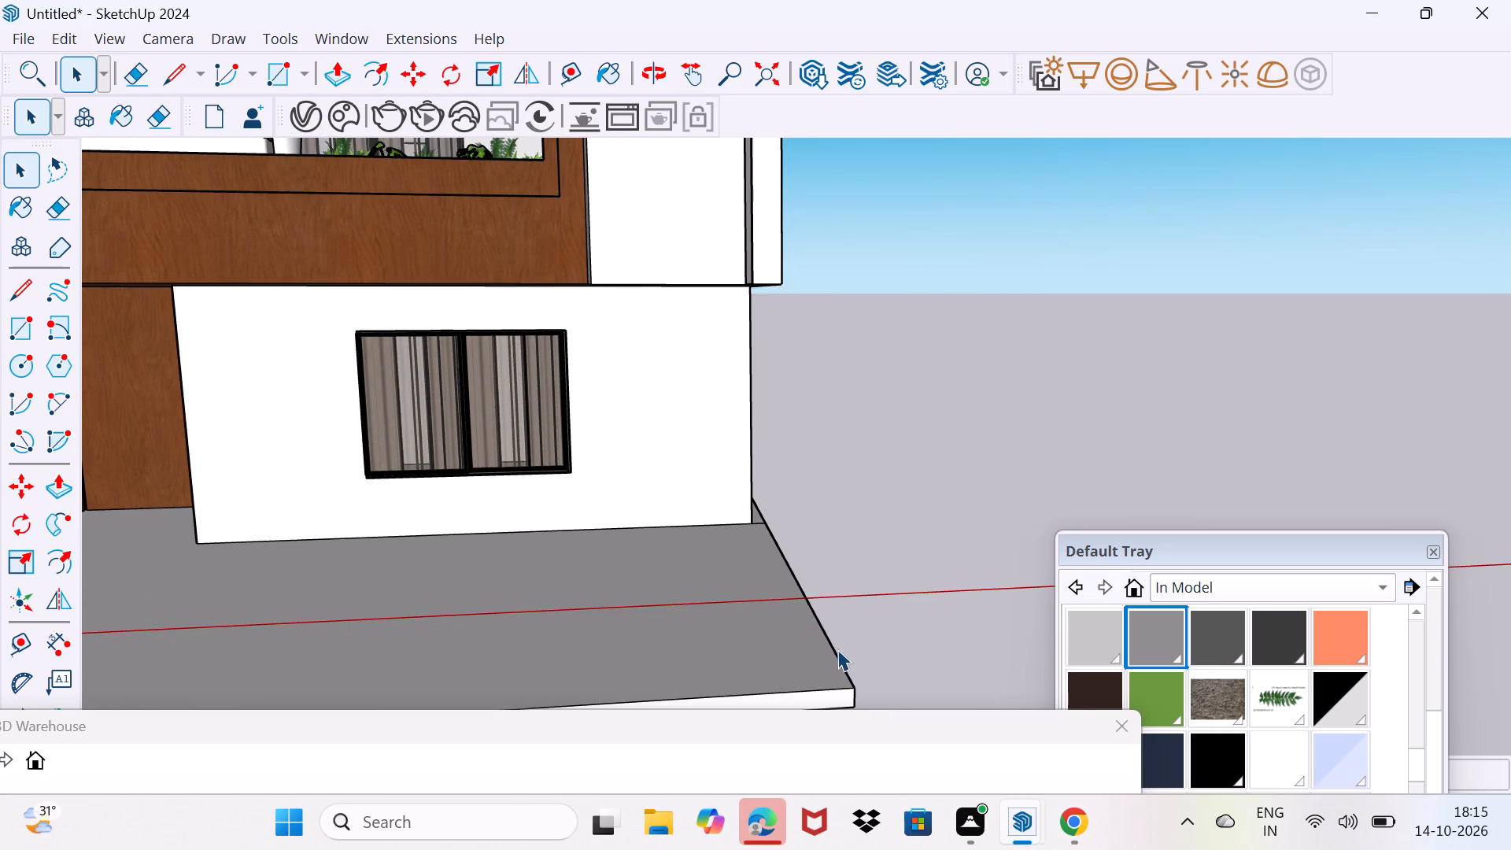
left_click(837, 649)
scroll(874, 717, "up", 4)
key("m")
left_click(841, 689)
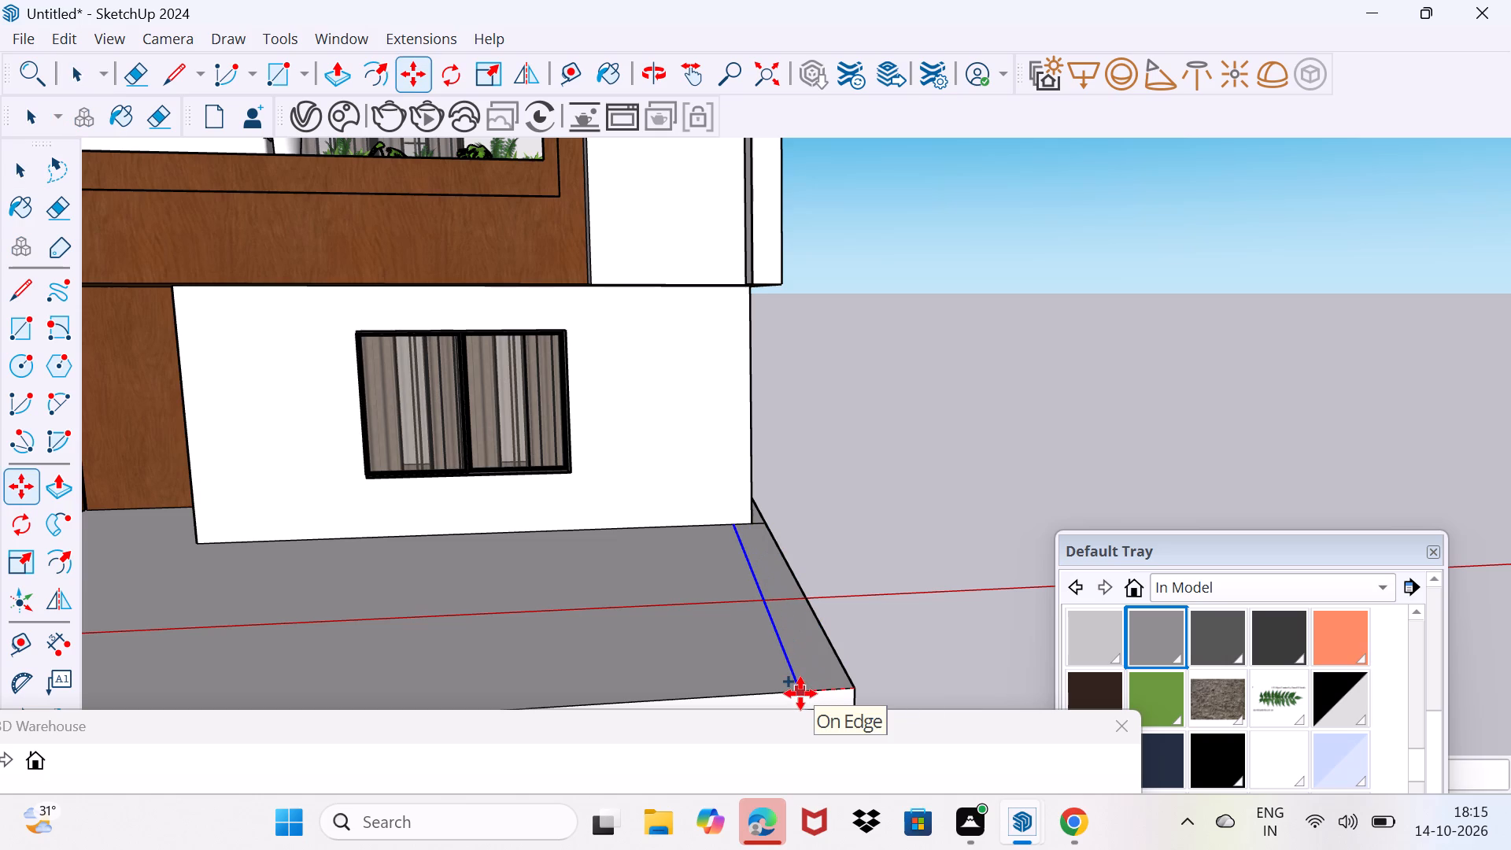
type("6\"")
key("Return")
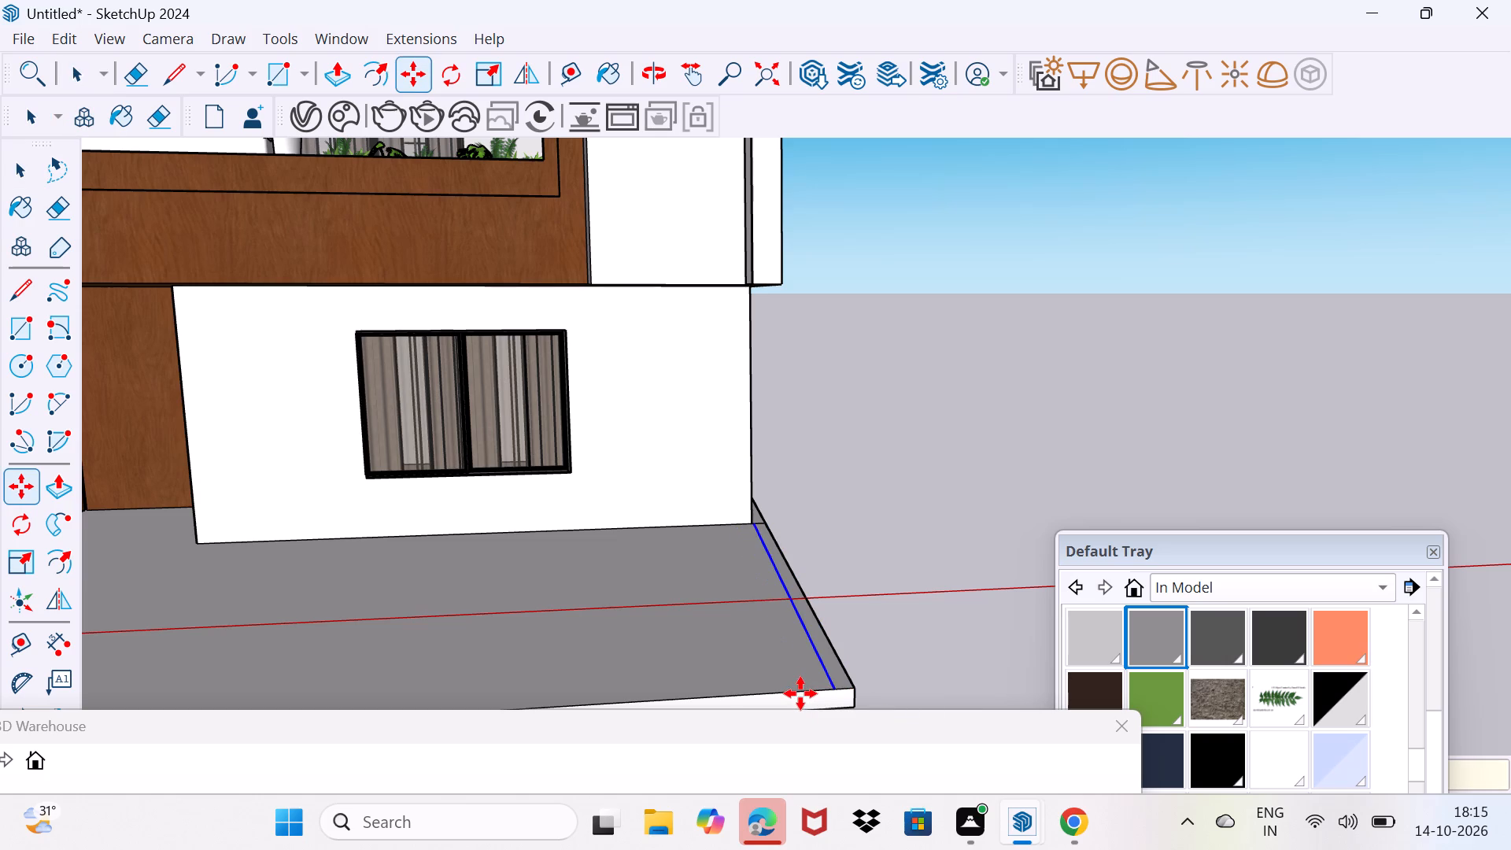
key("space")
Copy the front top edge of the ground-floor slab 6" inward toward the house.
scroll(774, 667, "down", 3)
middle_click_drag(774, 667, 819, 577)
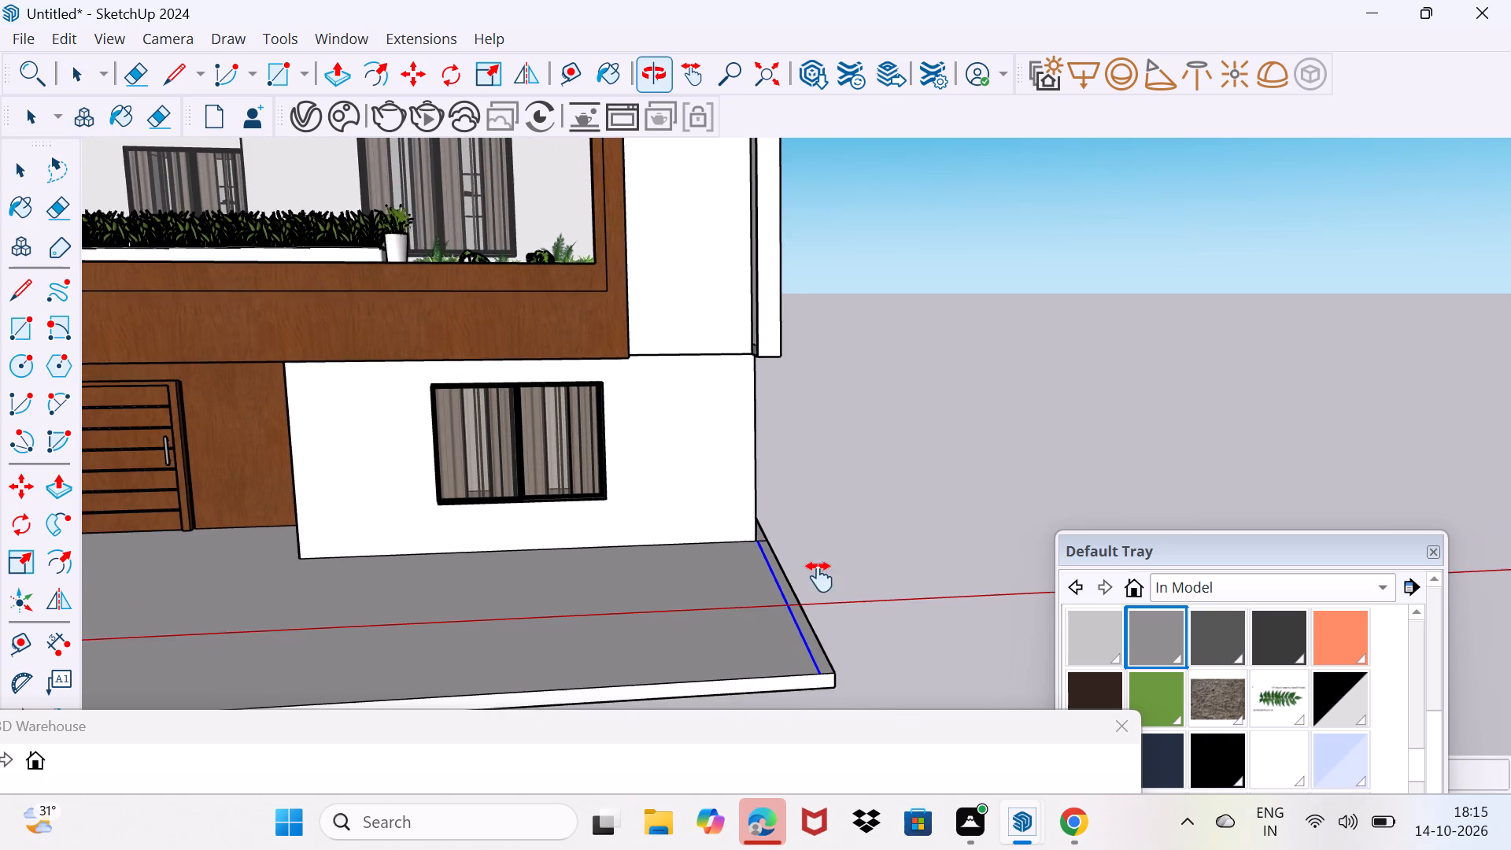
middle_click_drag(819, 577, 852, 541)
scroll(852, 541, "up", 5)
middle_click_drag(852, 541, 856, 568)
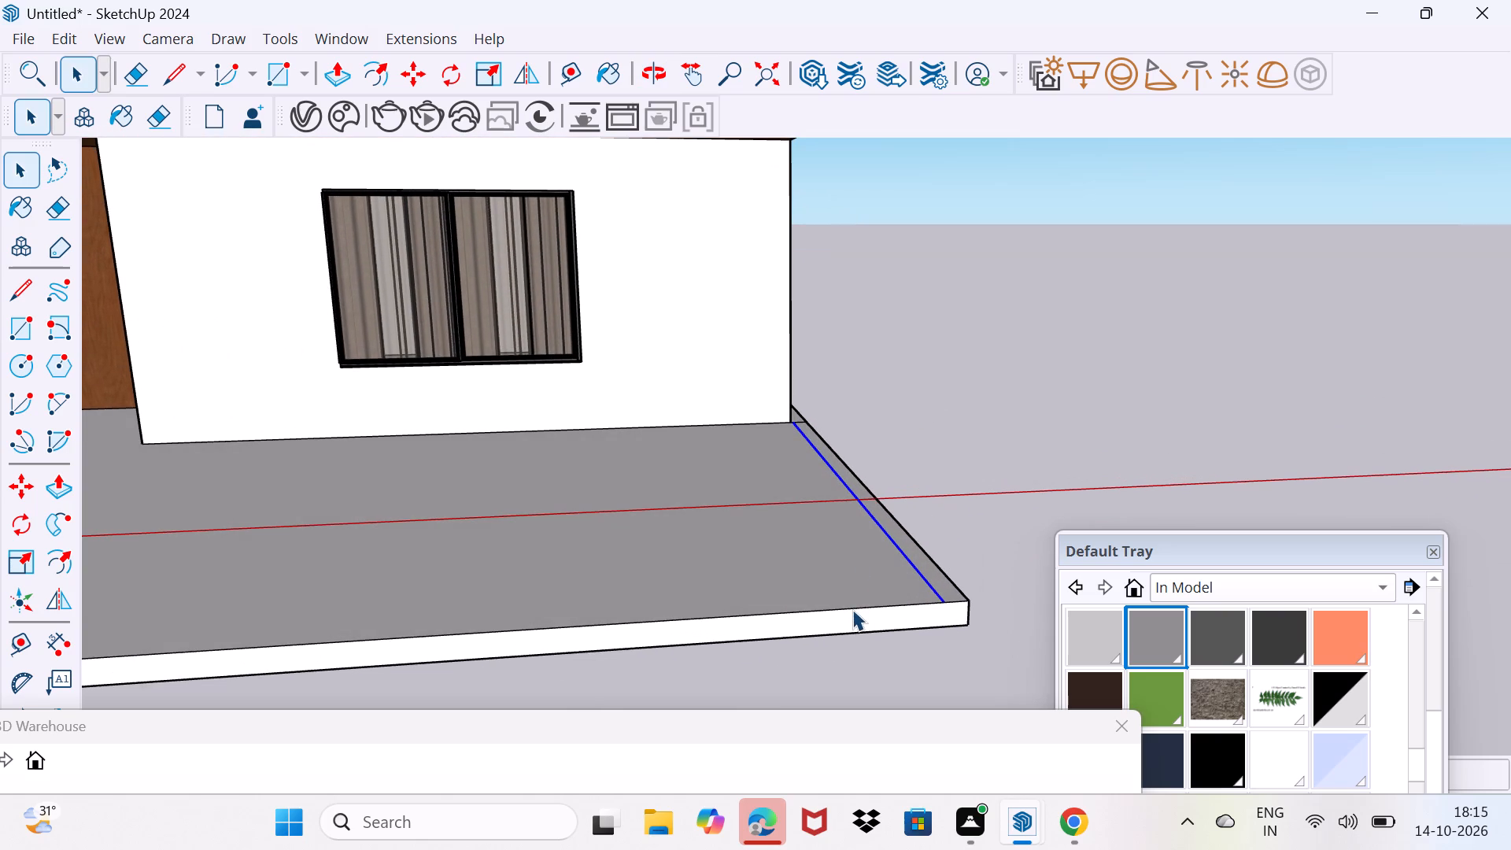
left_click(852, 609)
scroll(852, 609, "up", 2)
key("m")
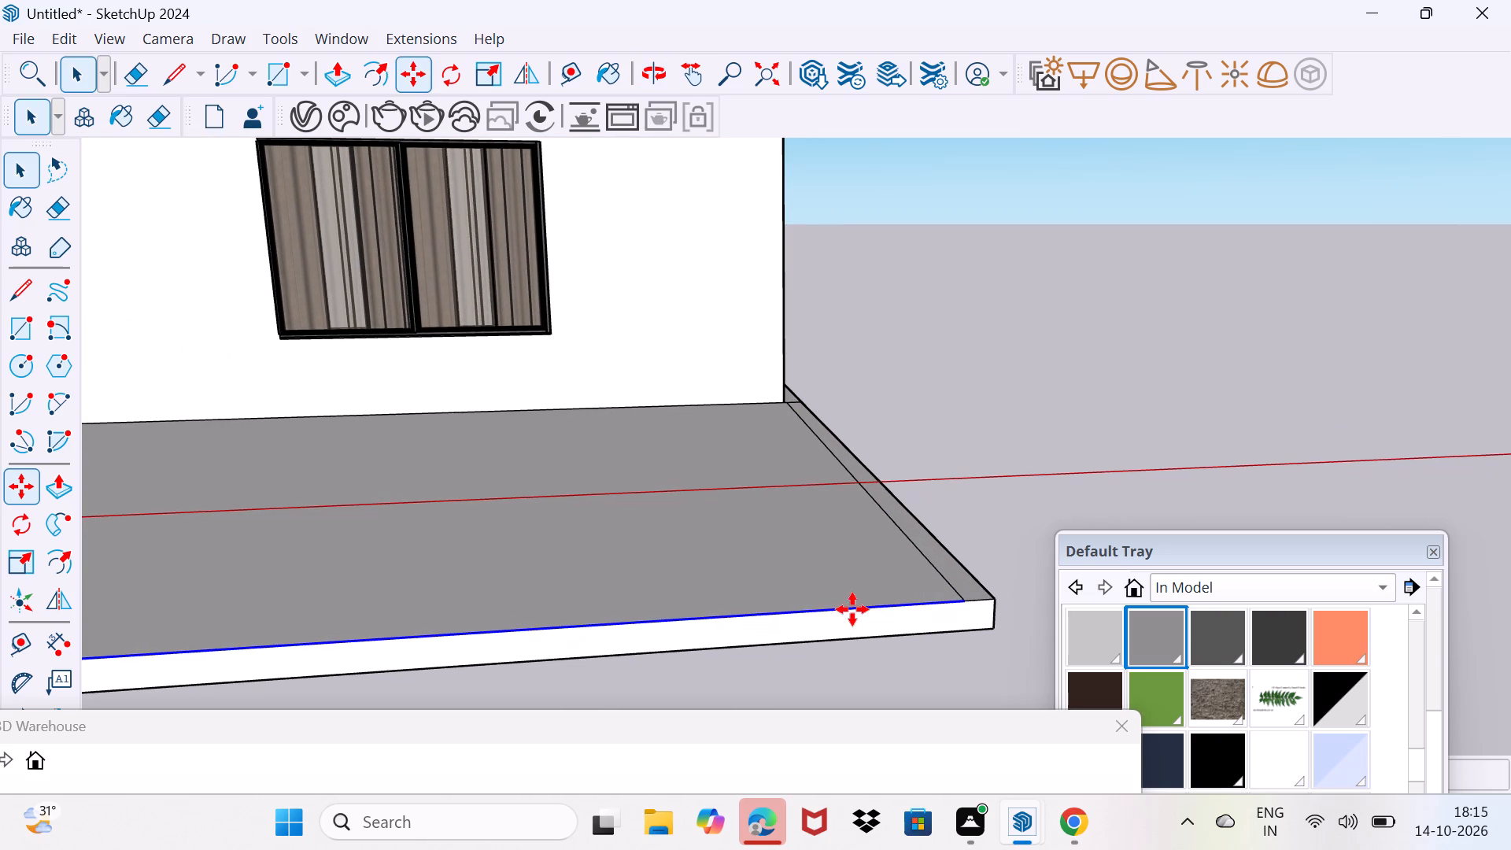
left_click(966, 600)
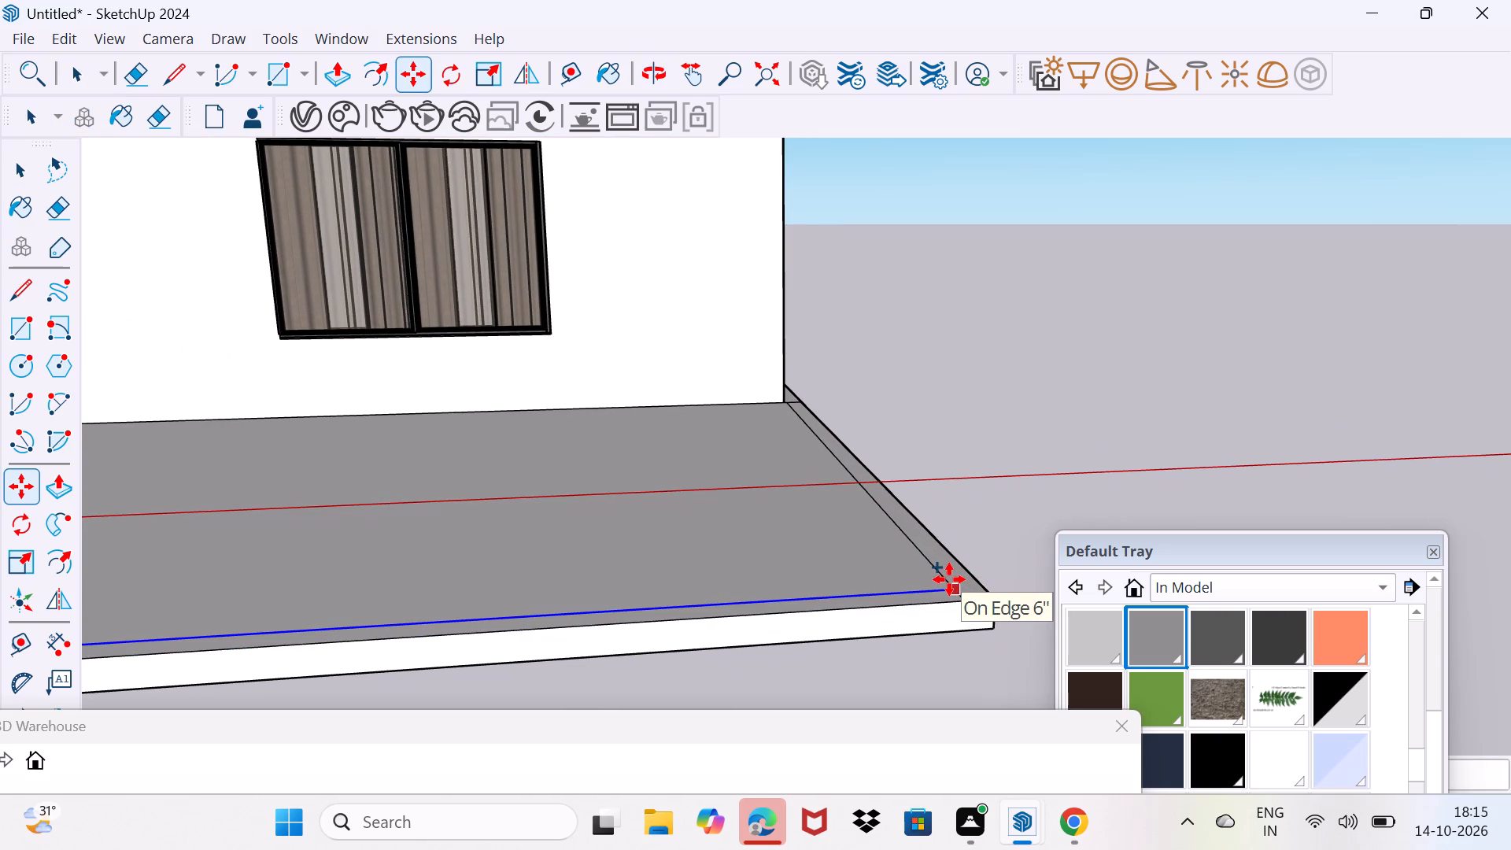
type("6\"")
key("Return")
key("space")
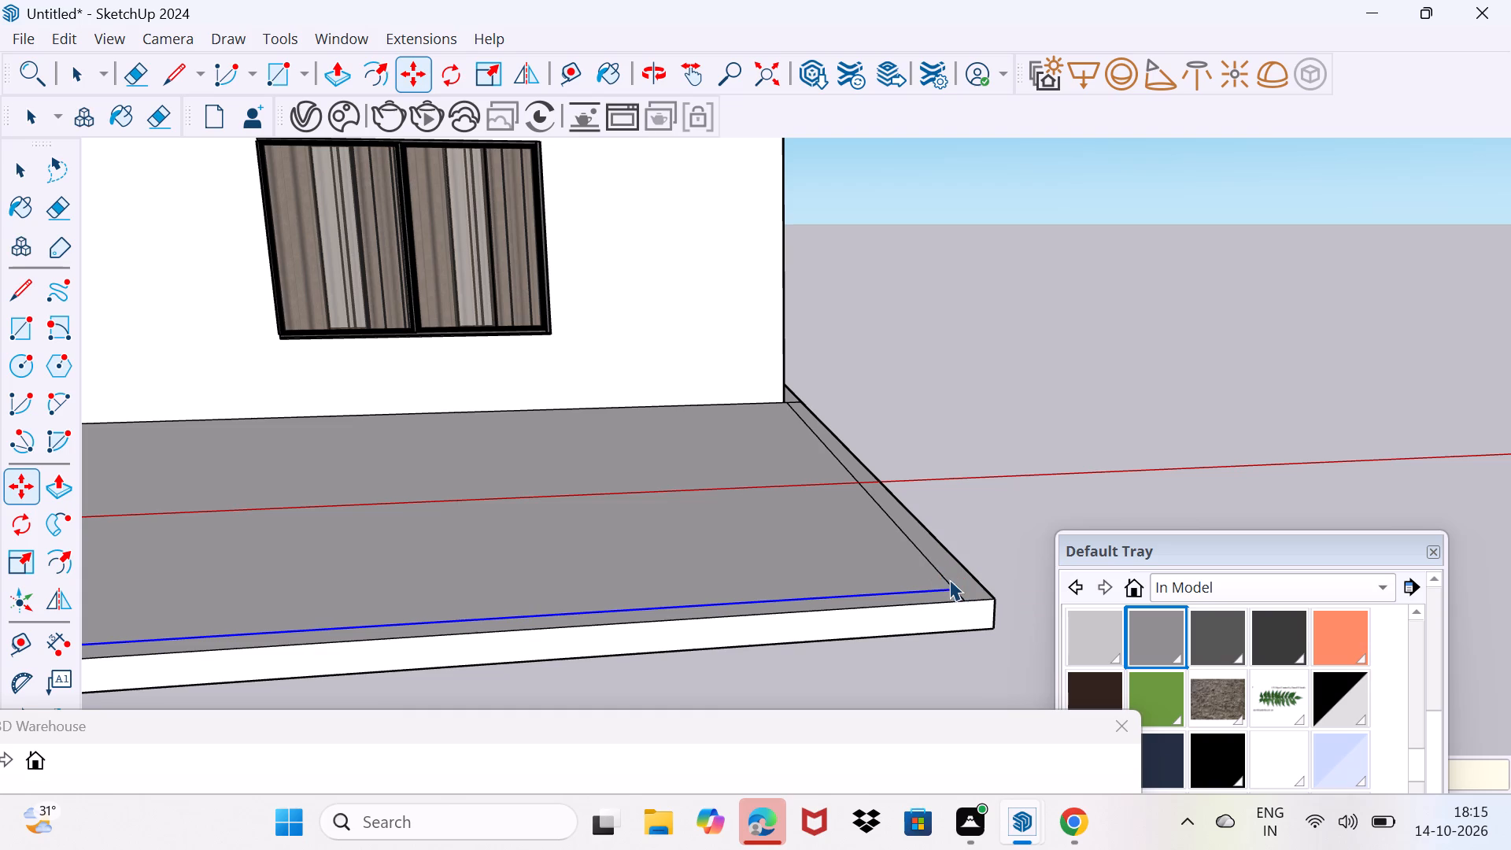
Erase the leftover side-line stub crossing the border at the slab's front outer corner, on the curtained-window side.
left_click(948, 581)
scroll(940, 578, "up", 5)
left_click_drag(933, 588, 941, 562)
scroll(939, 590, "up", 2)
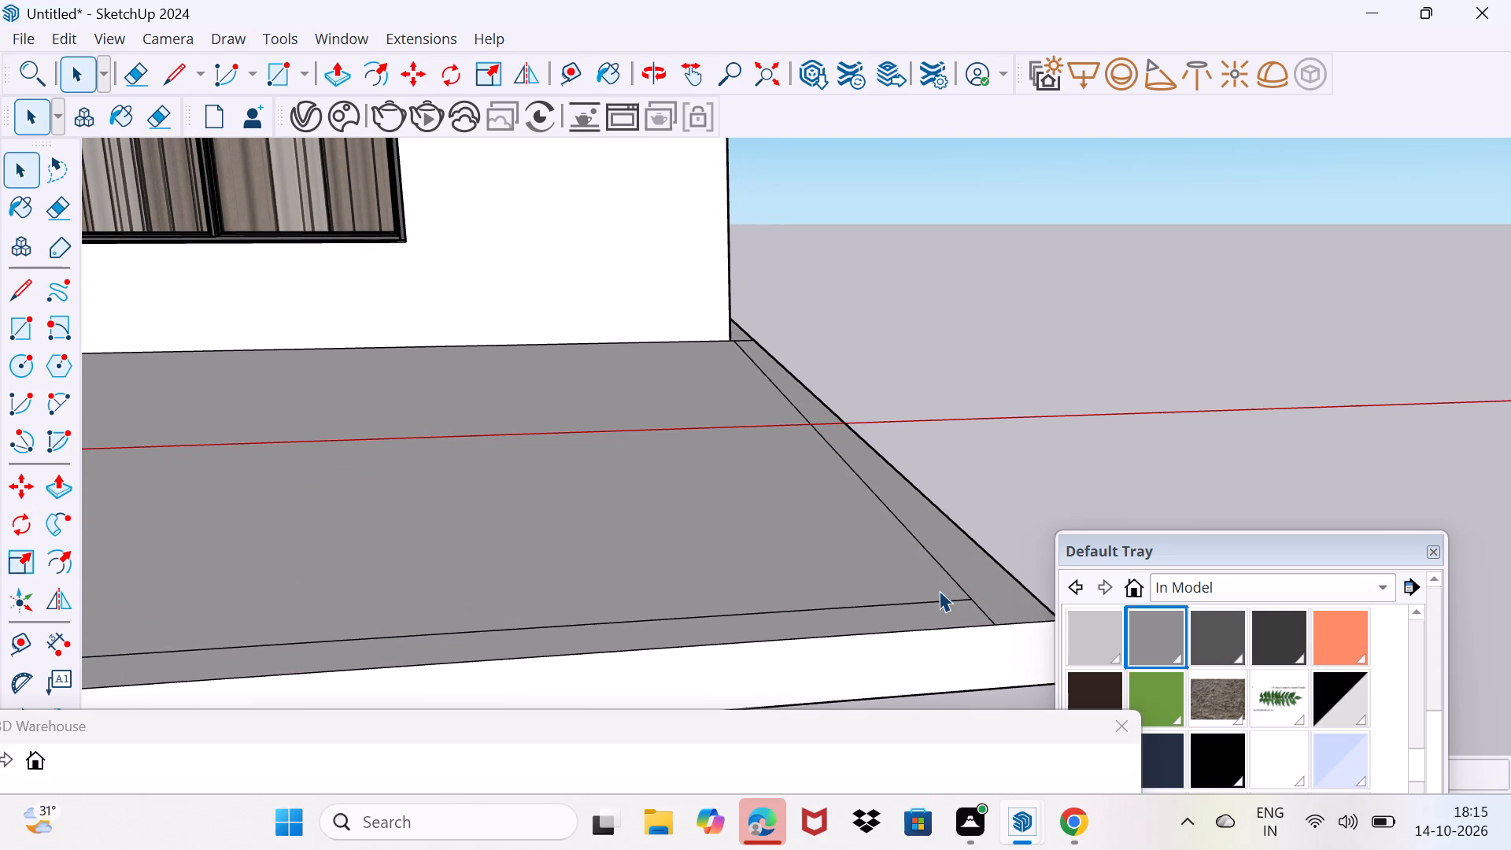
key("e")
left_click(980, 608)
scroll(984, 608, "down", 6)
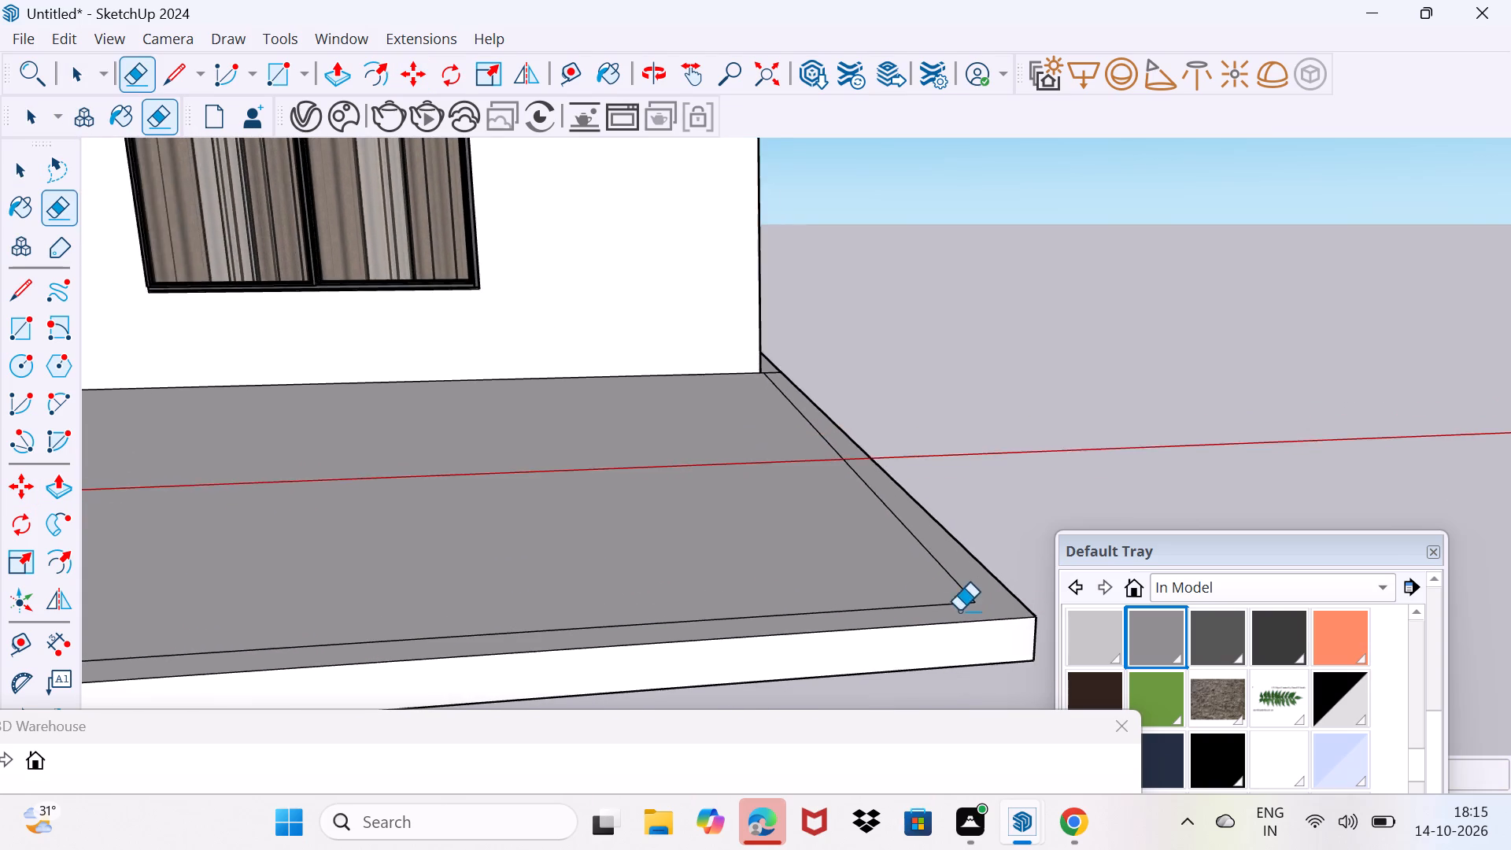
Draw a line on the slab from the inner corner of the dark side wall's base to the front border line.
scroll(959, 611, "down", 13)
middle_click_drag(437, 616, 557, 588)
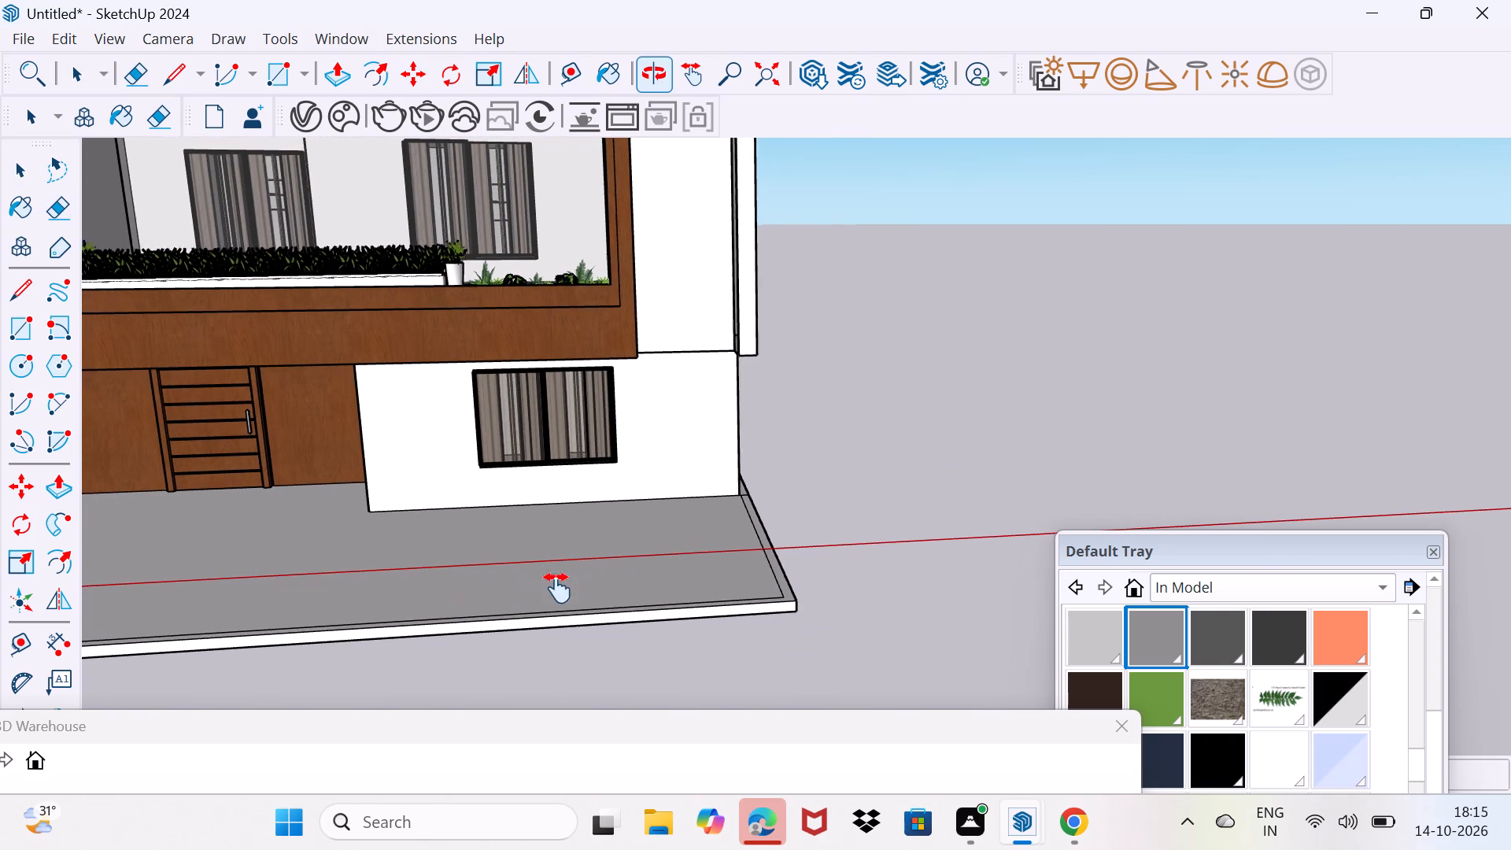
middle_click_drag(557, 588, 1038, 477)
scroll(247, 566, "up", 8)
scroll(257, 501, "up", 5)
middle_click_drag(257, 501, 343, 552)
scroll(343, 552, "up", 3)
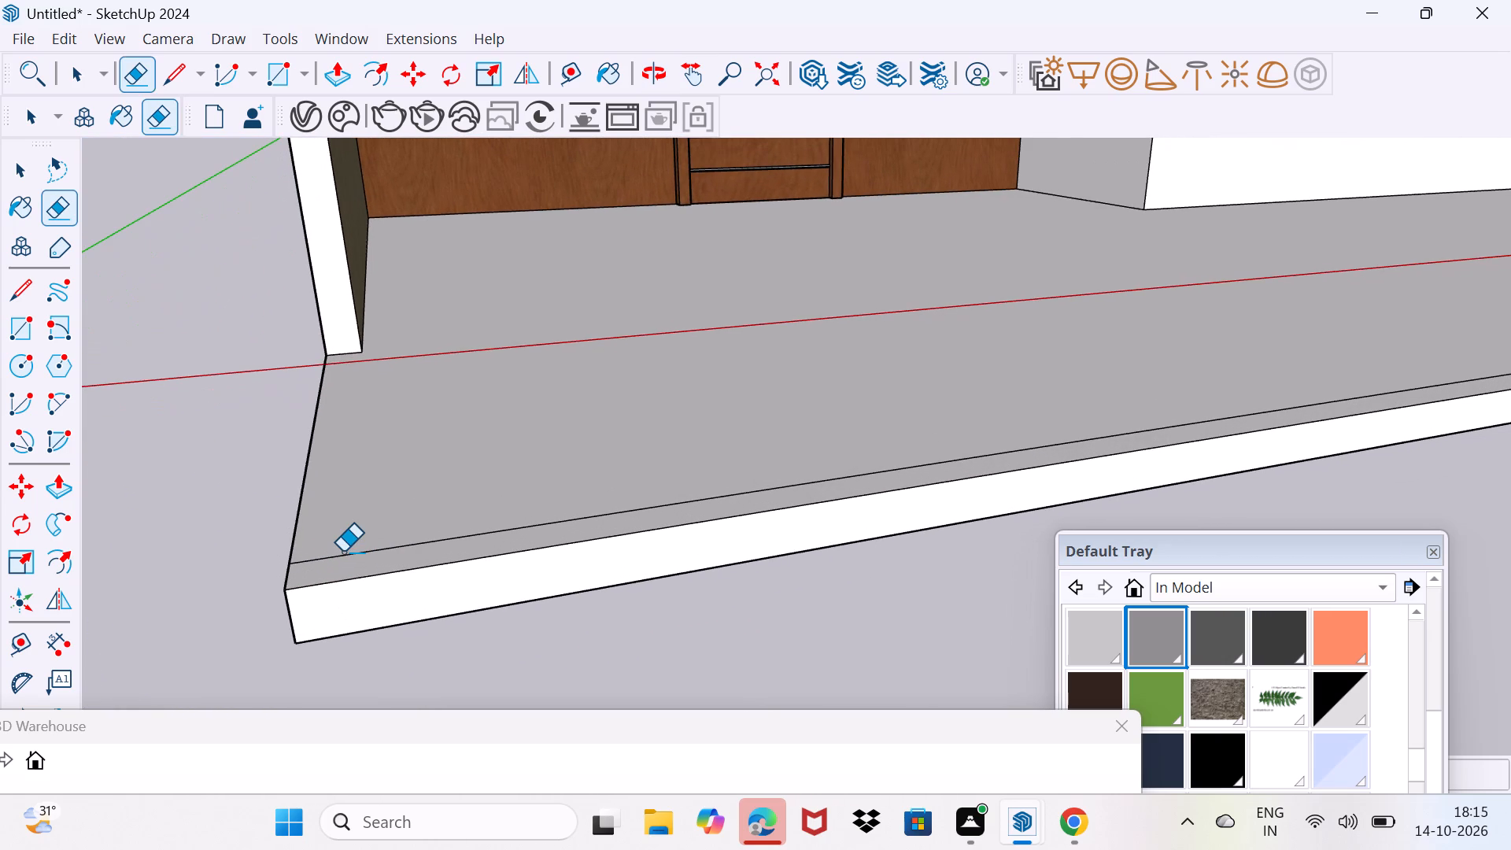
key("space")
key("l")
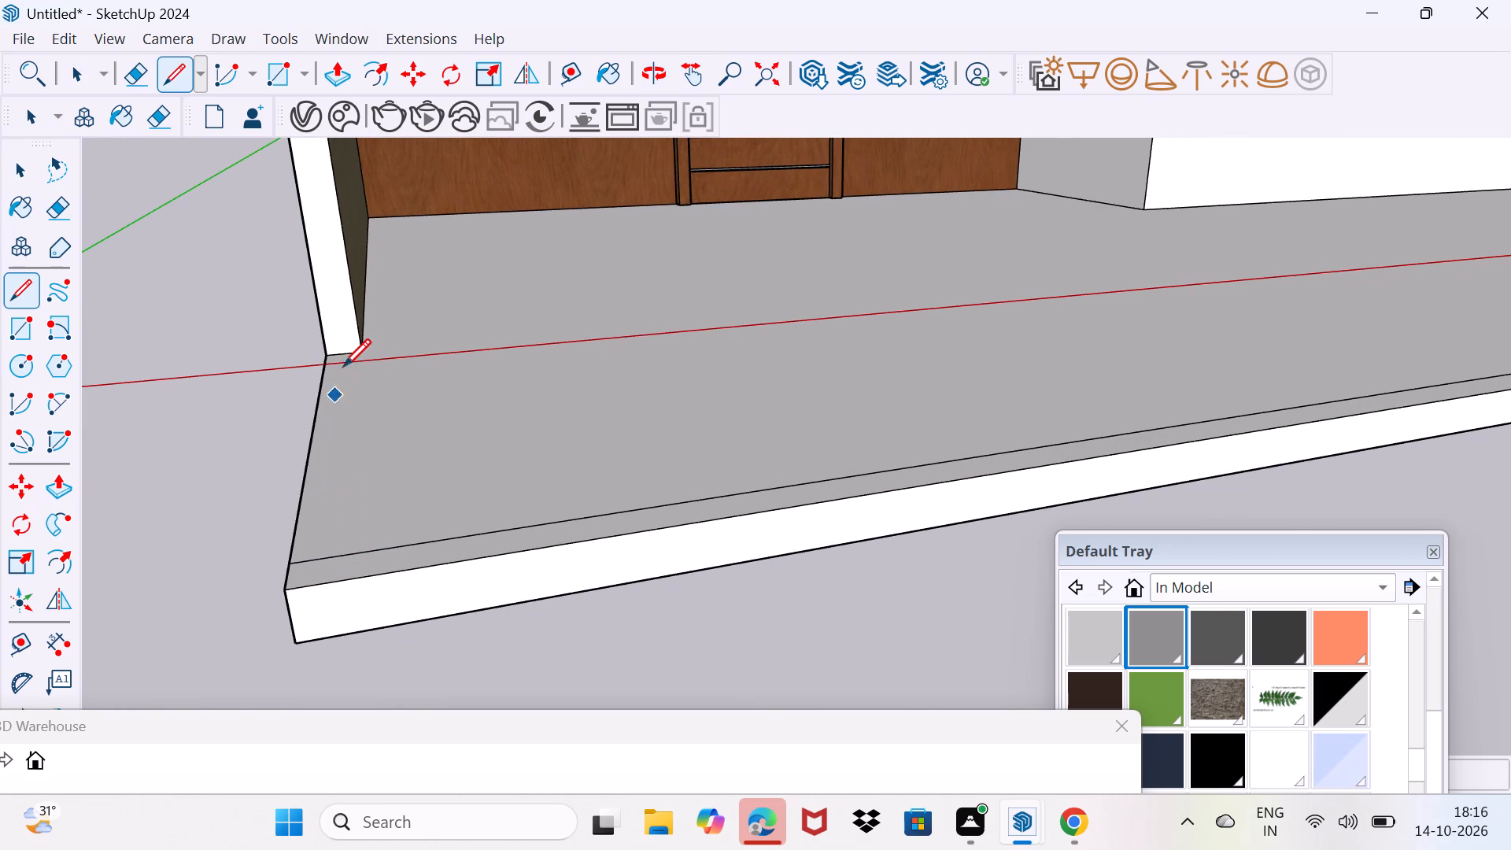
left_click(359, 352)
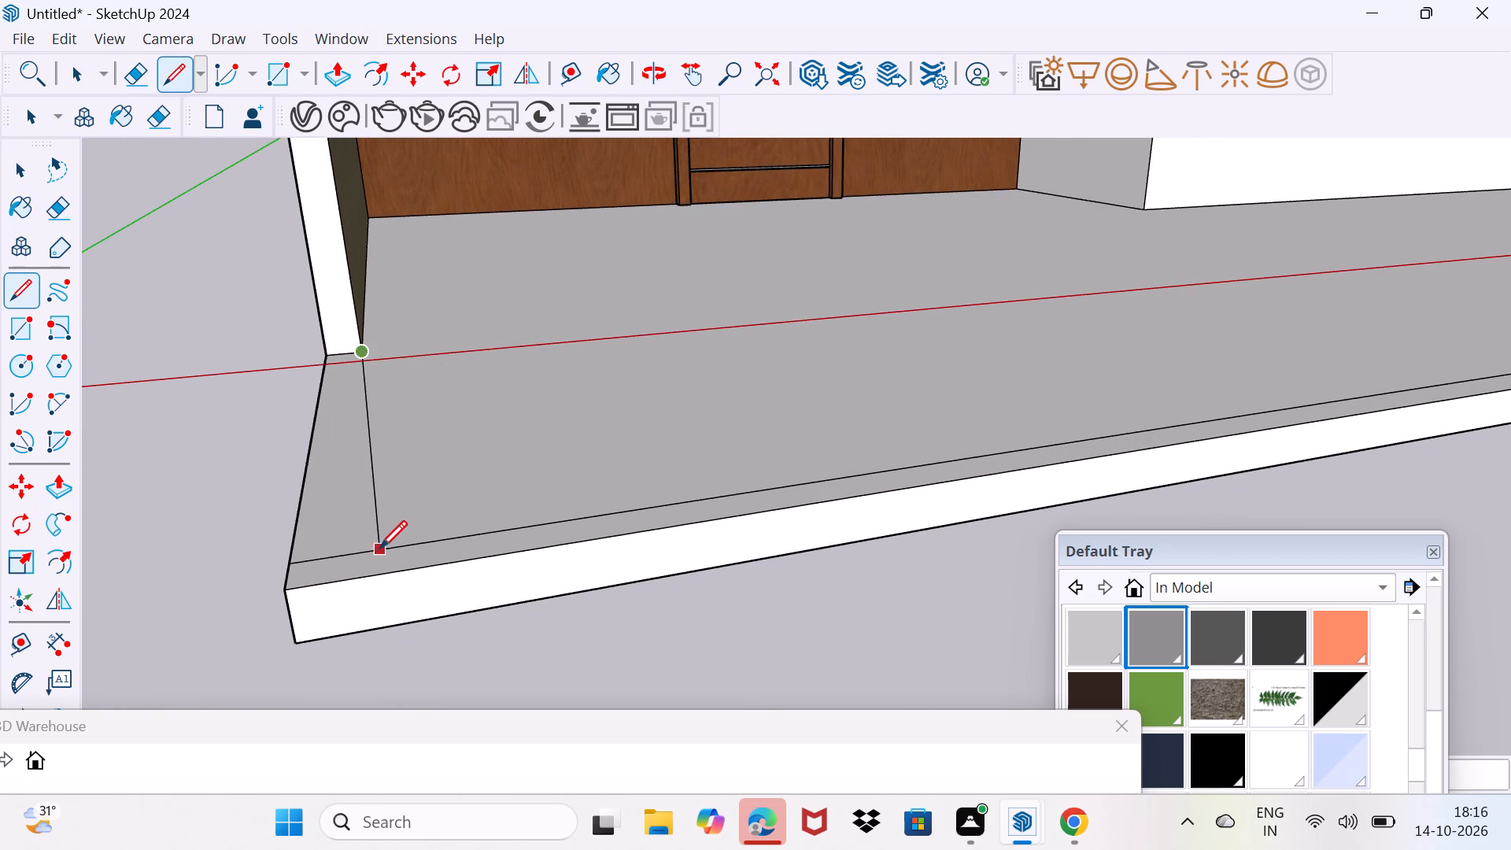
left_click(351, 551)
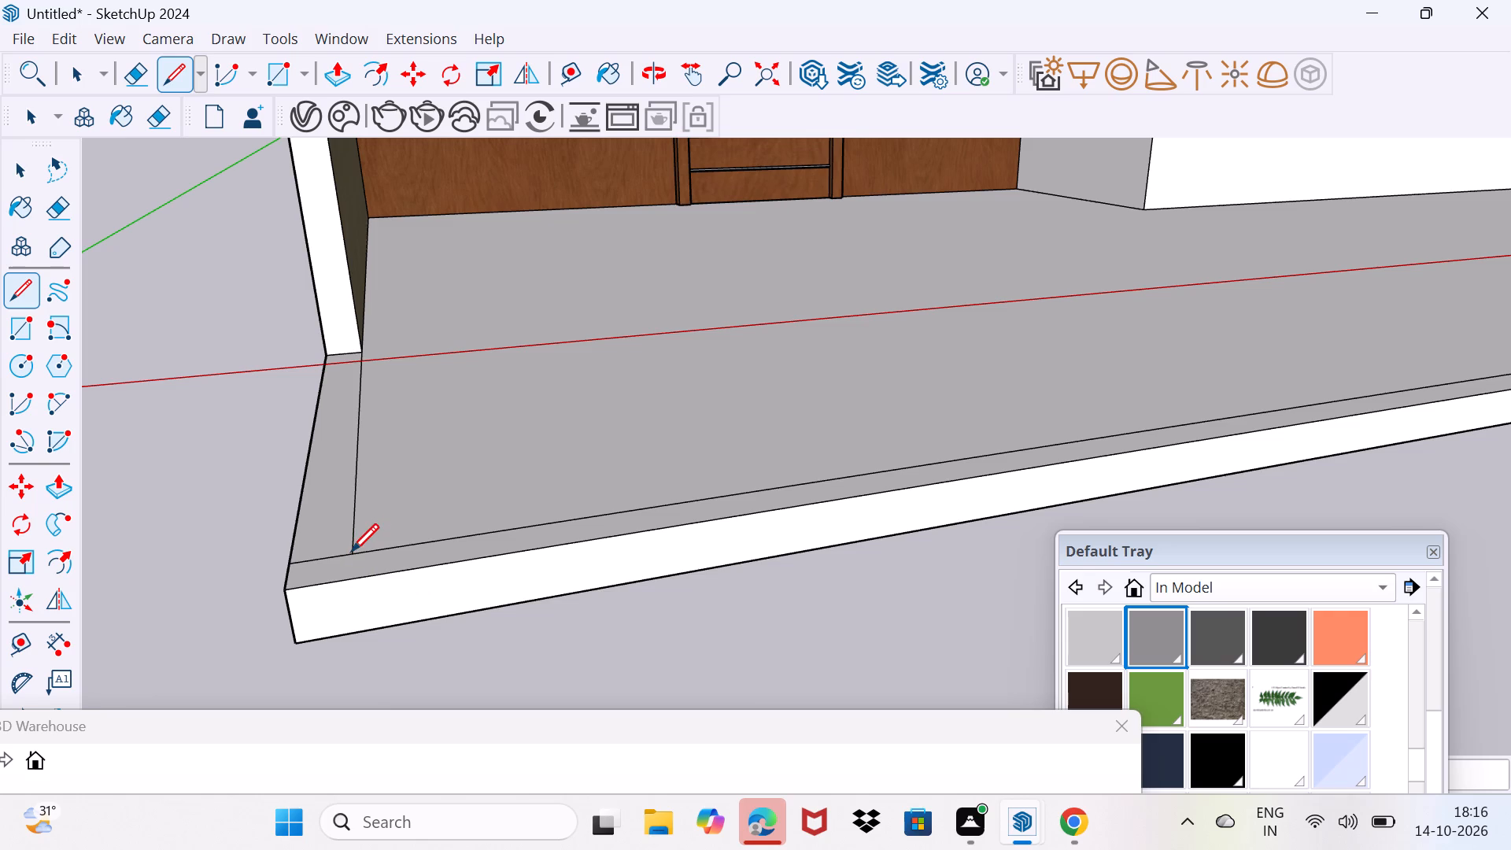
Erase the leftover stub of the front border line at the slab's outer corner below the dark side wall.
key("space")
key("e")
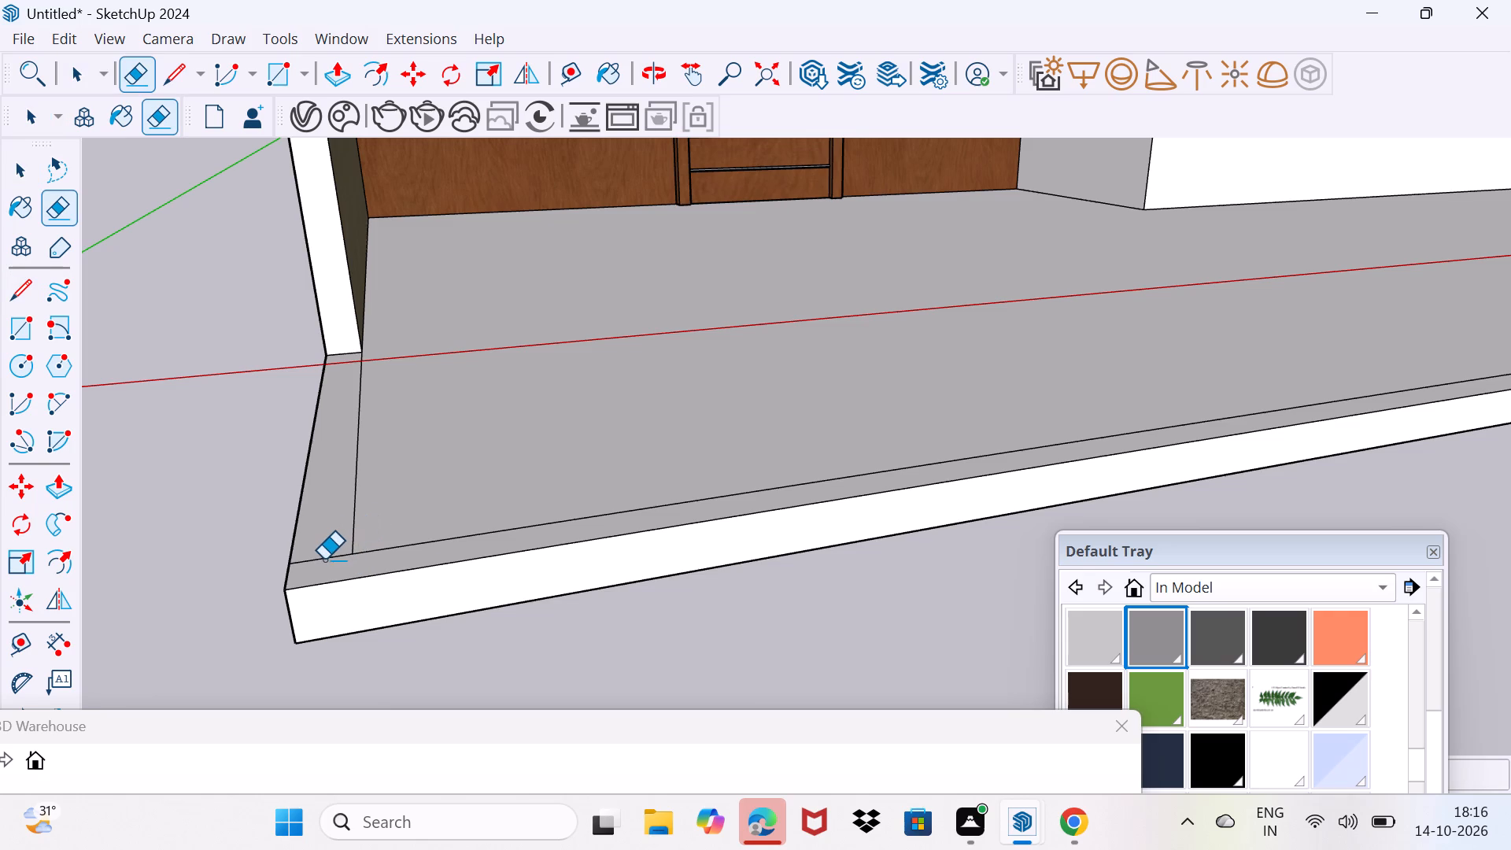
left_click(324, 560)
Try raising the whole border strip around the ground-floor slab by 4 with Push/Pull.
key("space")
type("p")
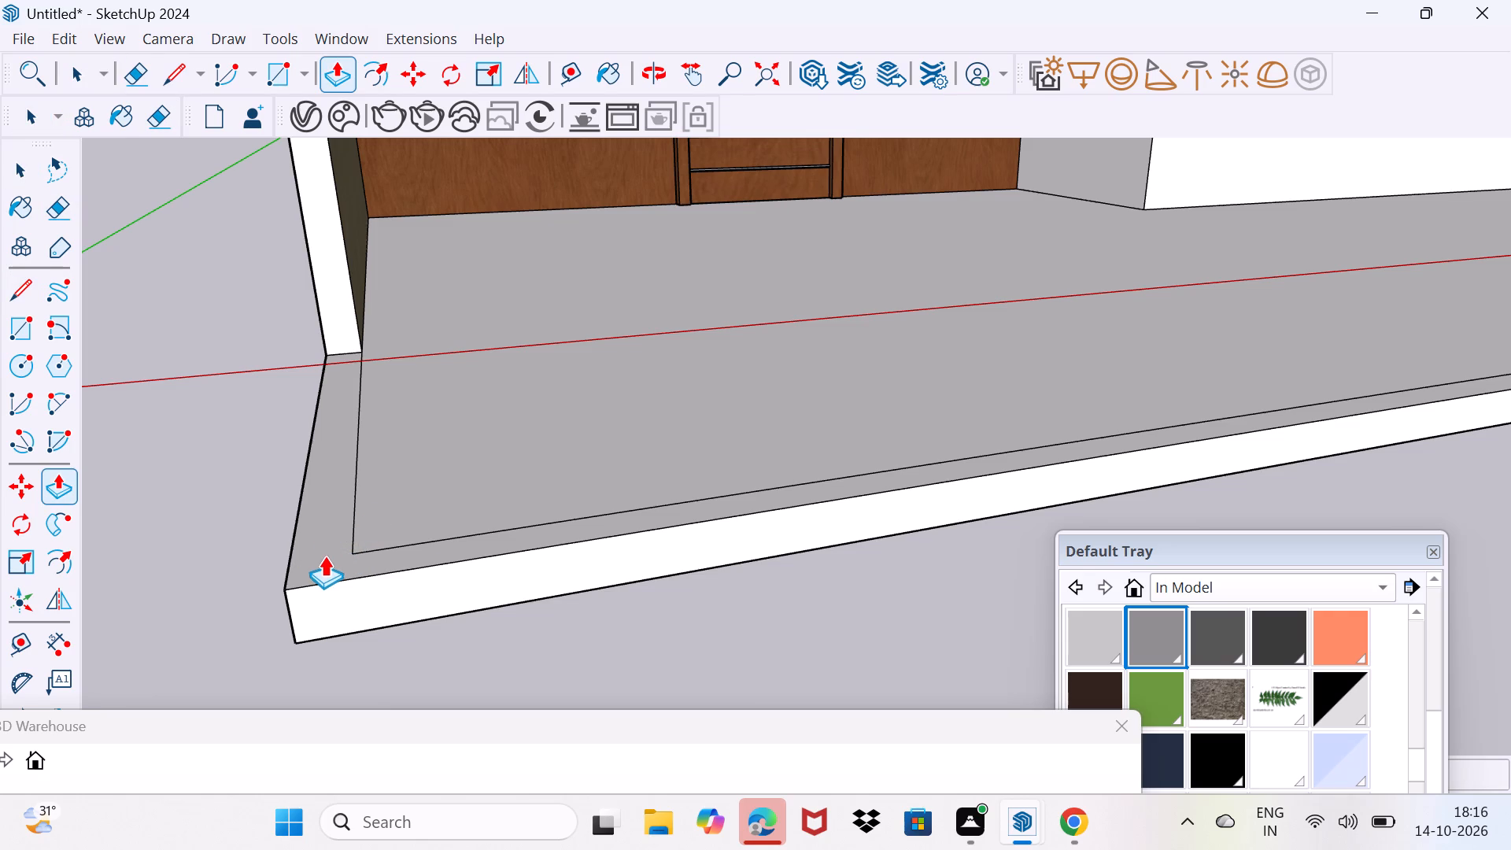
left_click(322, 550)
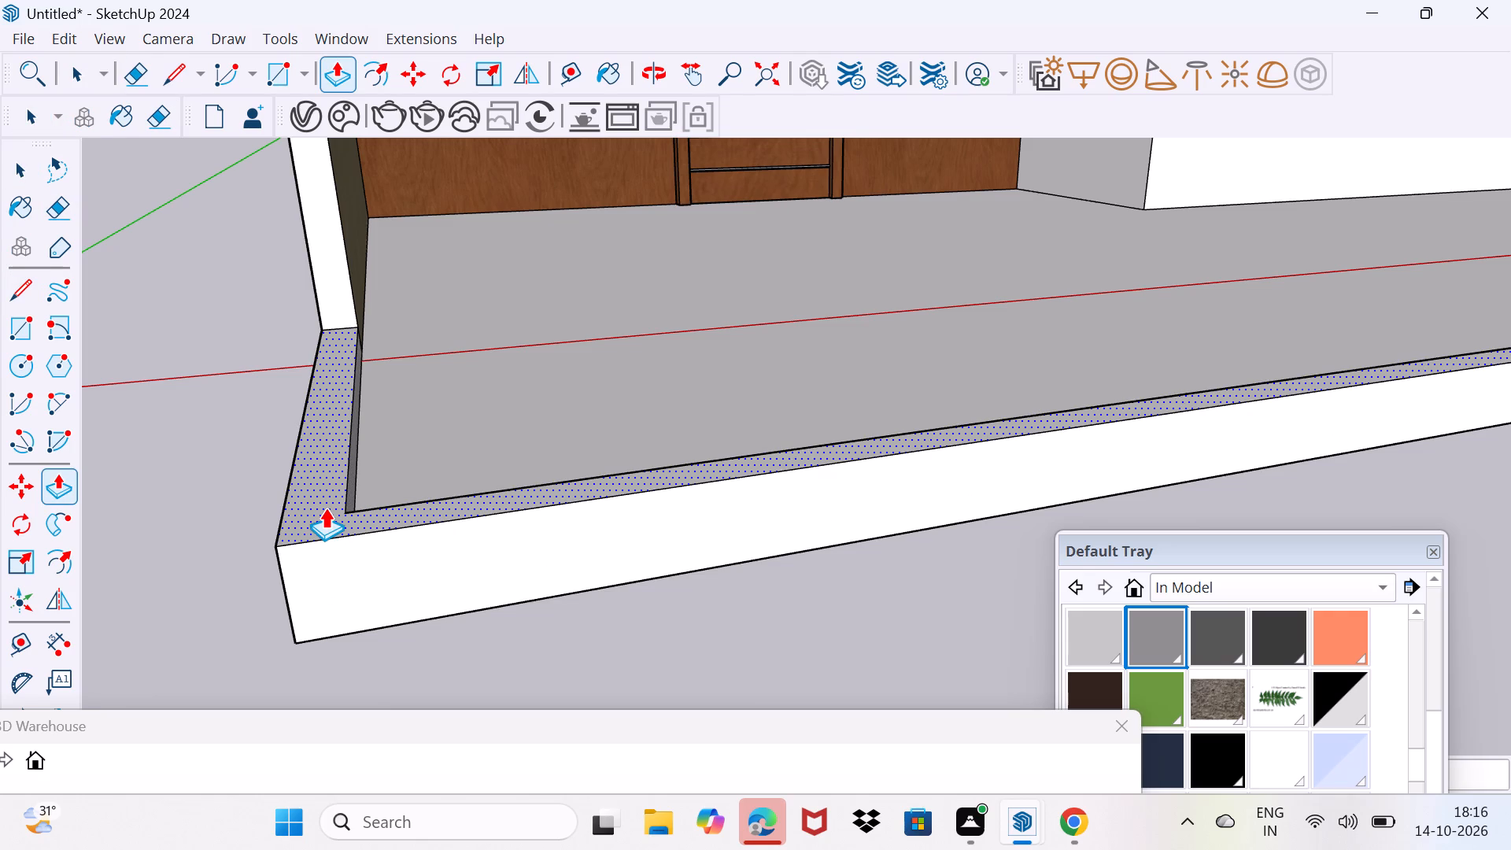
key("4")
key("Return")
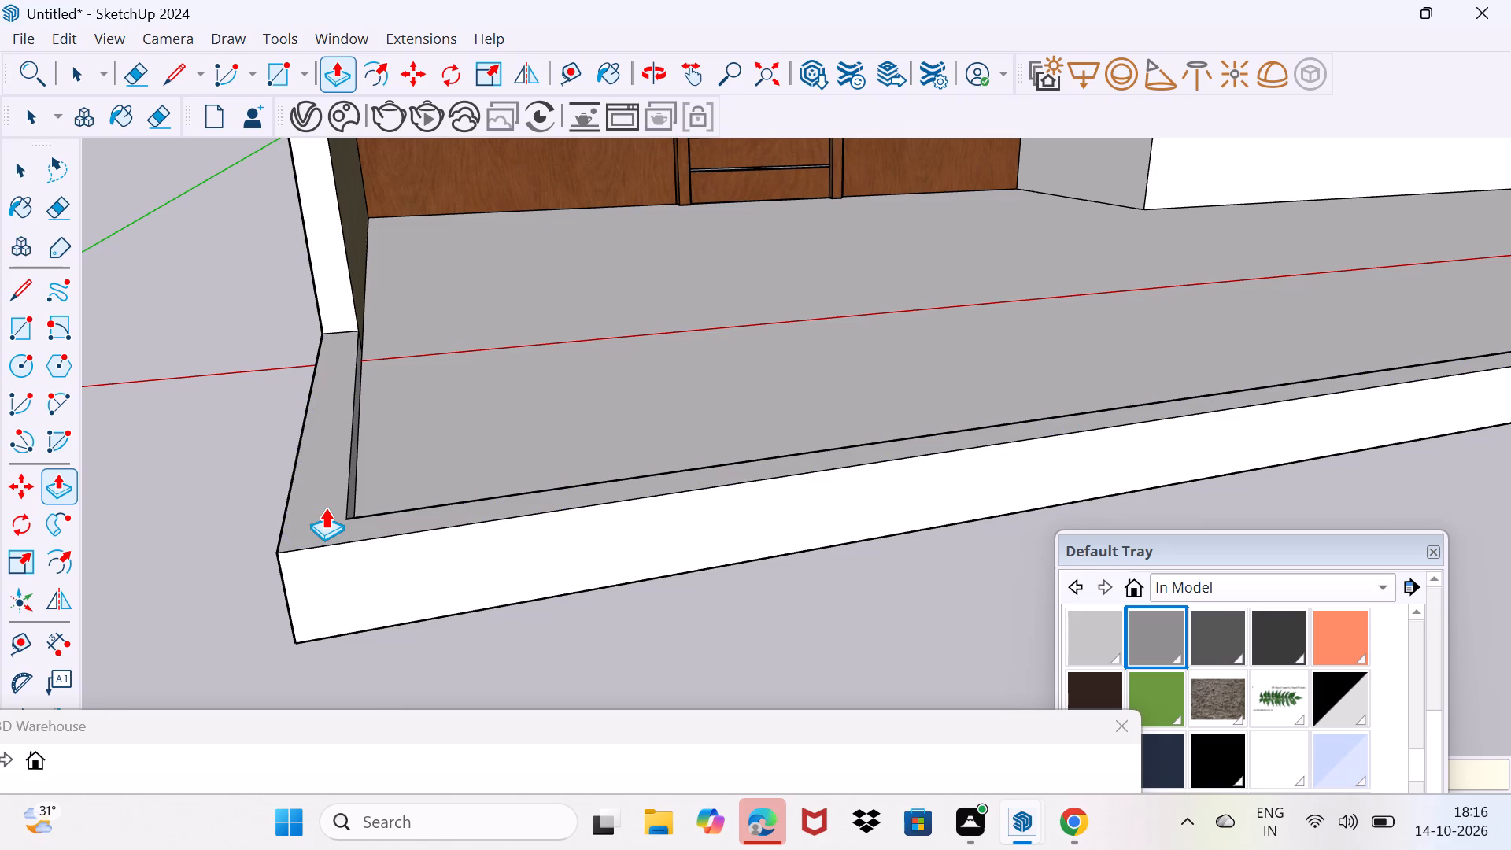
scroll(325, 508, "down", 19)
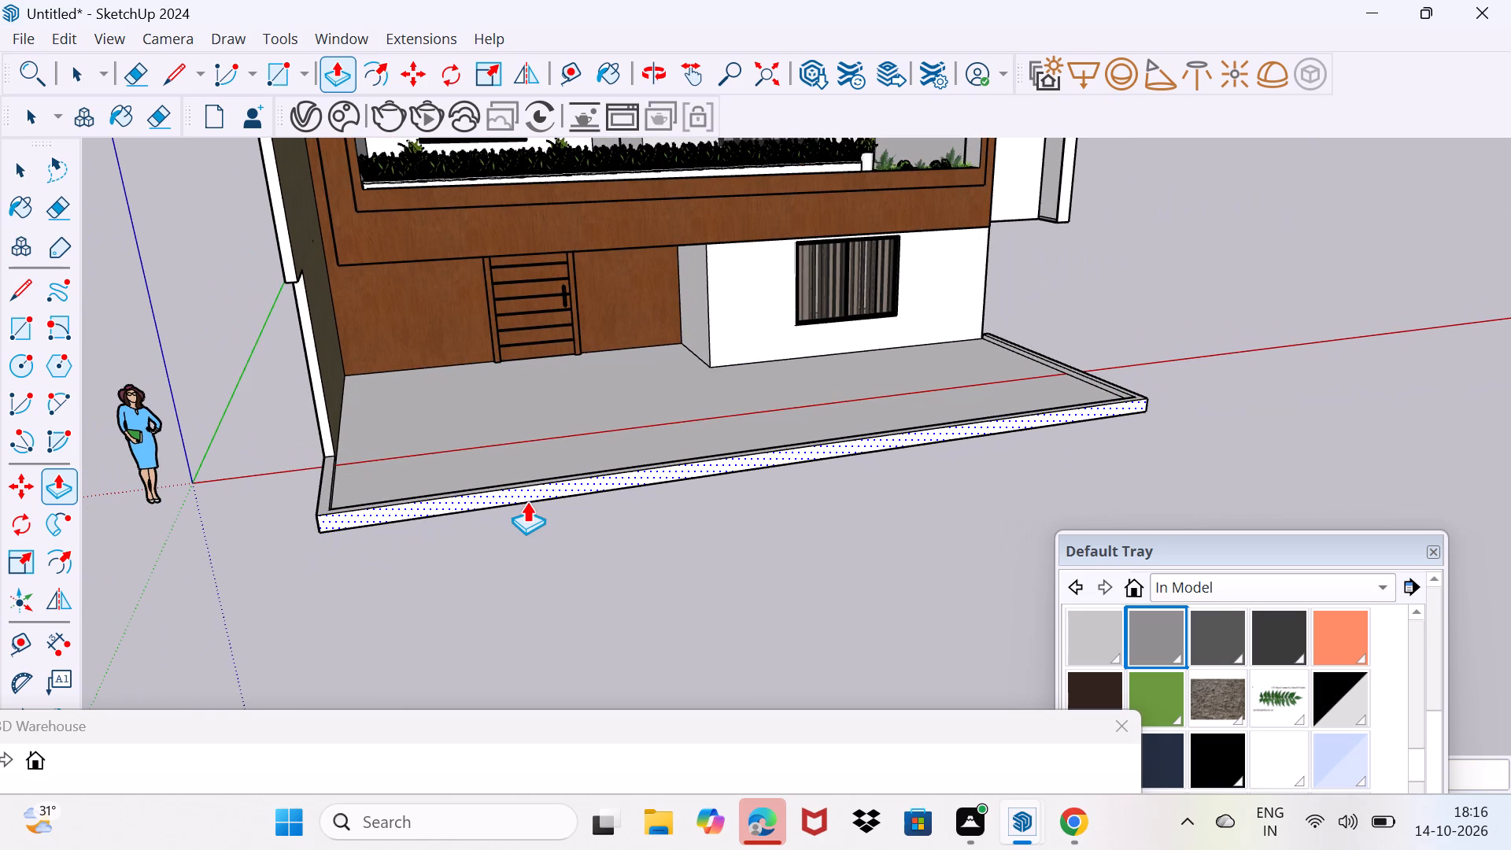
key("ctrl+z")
Examine the ground-floor slab's border and front edge from several angles.
scroll(641, 490, "up", 3)
scroll(812, 449, "up", 1)
middle_click_drag(812, 448, 742, 501)
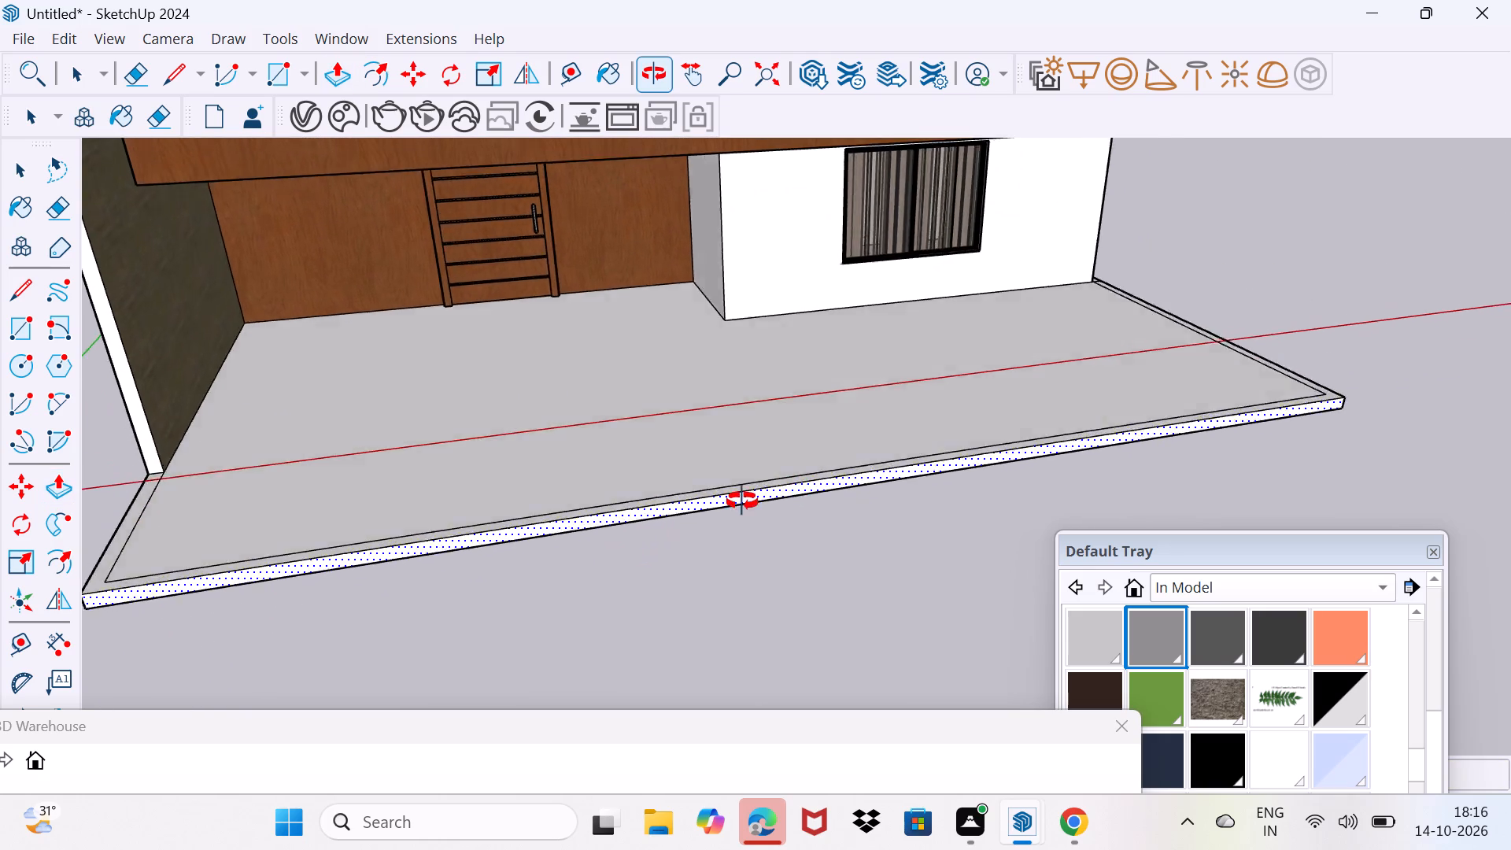
middle_click_drag(742, 501, 727, 503)
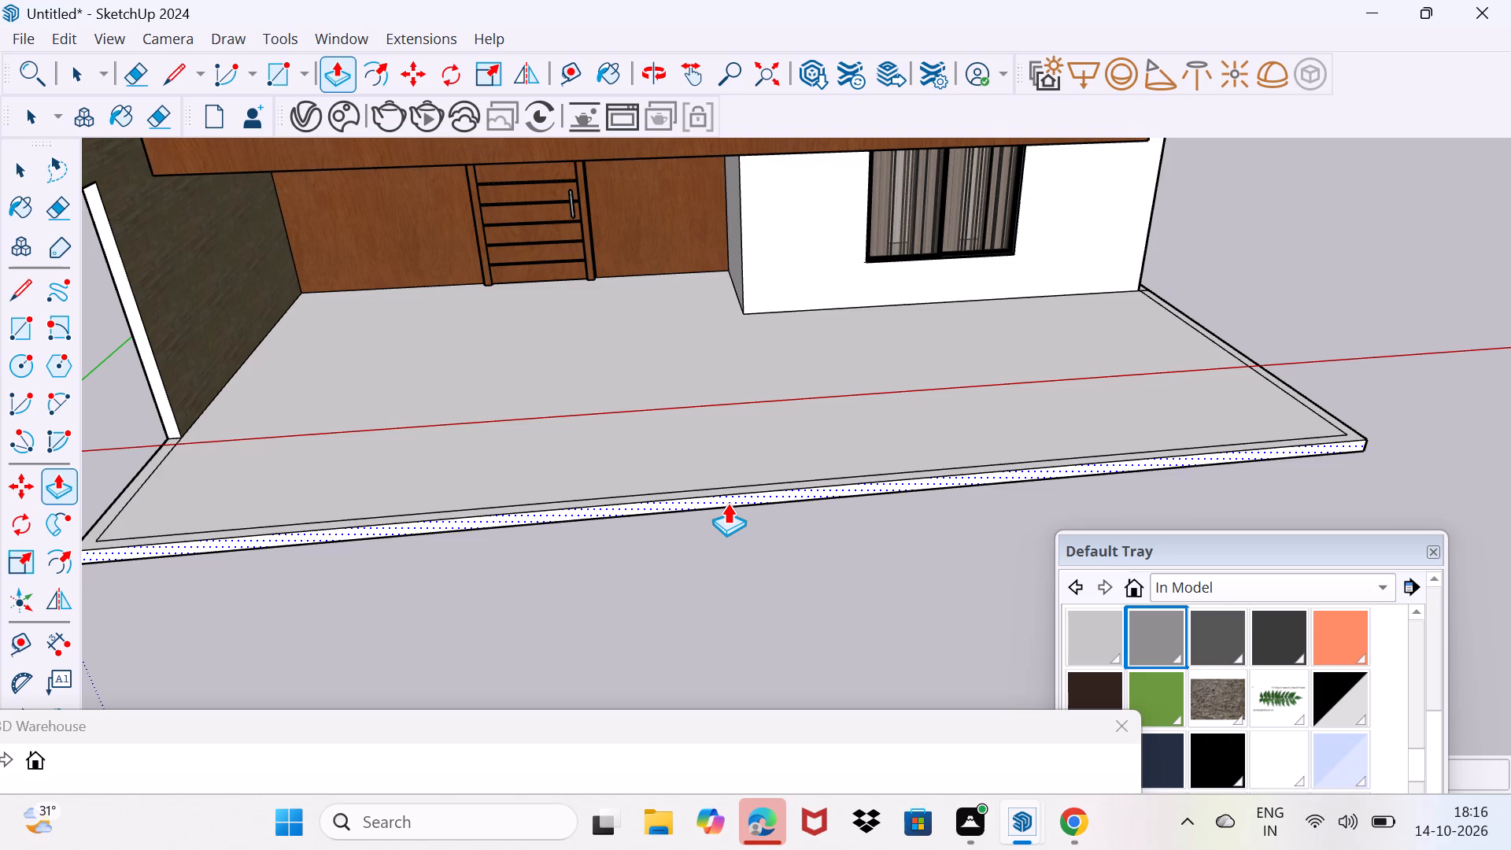
scroll(730, 483, "up", 2)
middle_click_drag(847, 401, 876, 456)
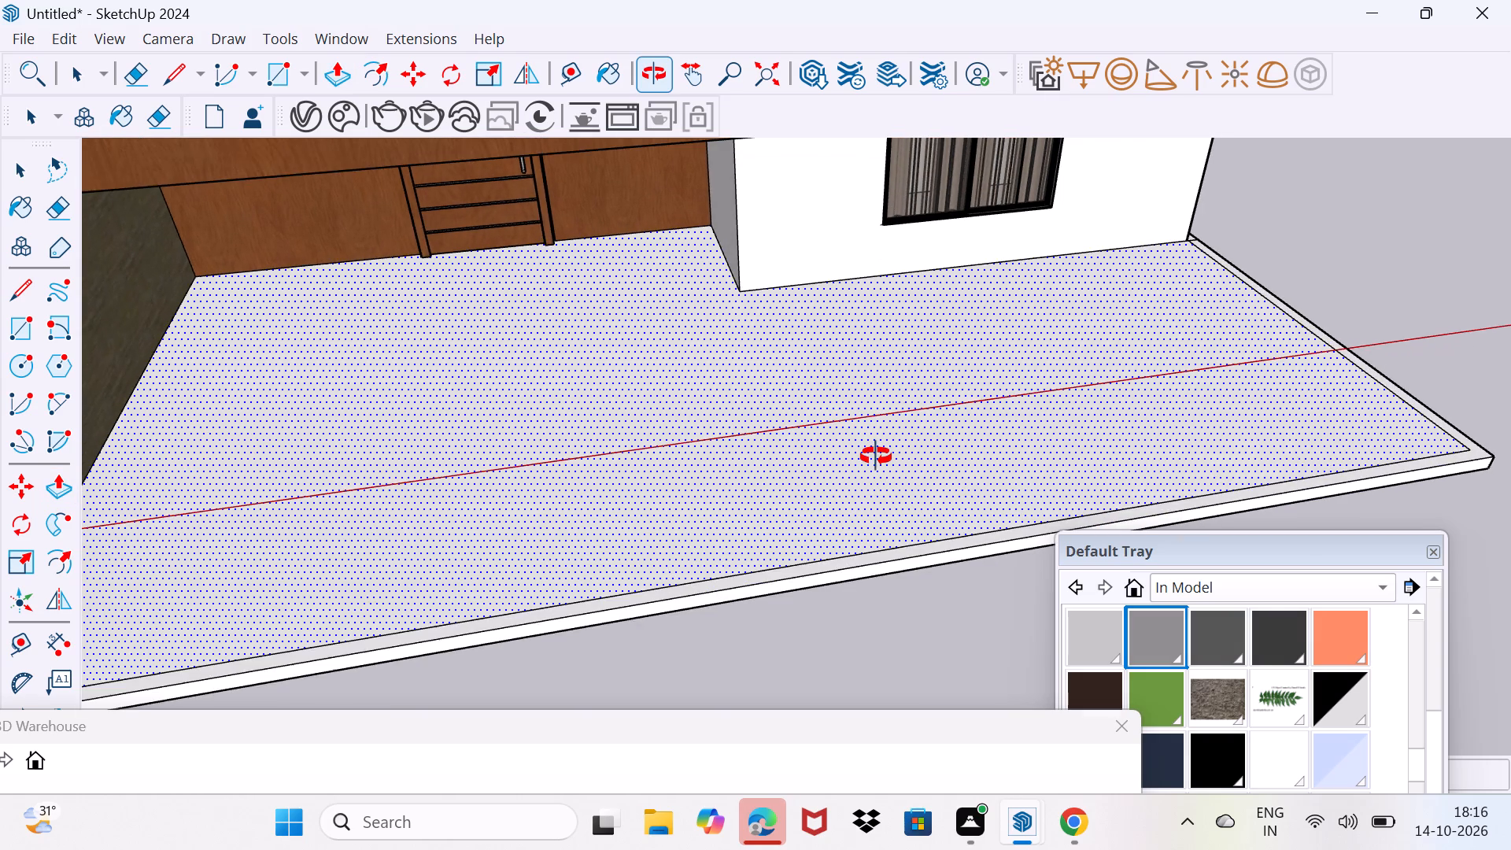
middle_click_drag(876, 456, 858, 446)
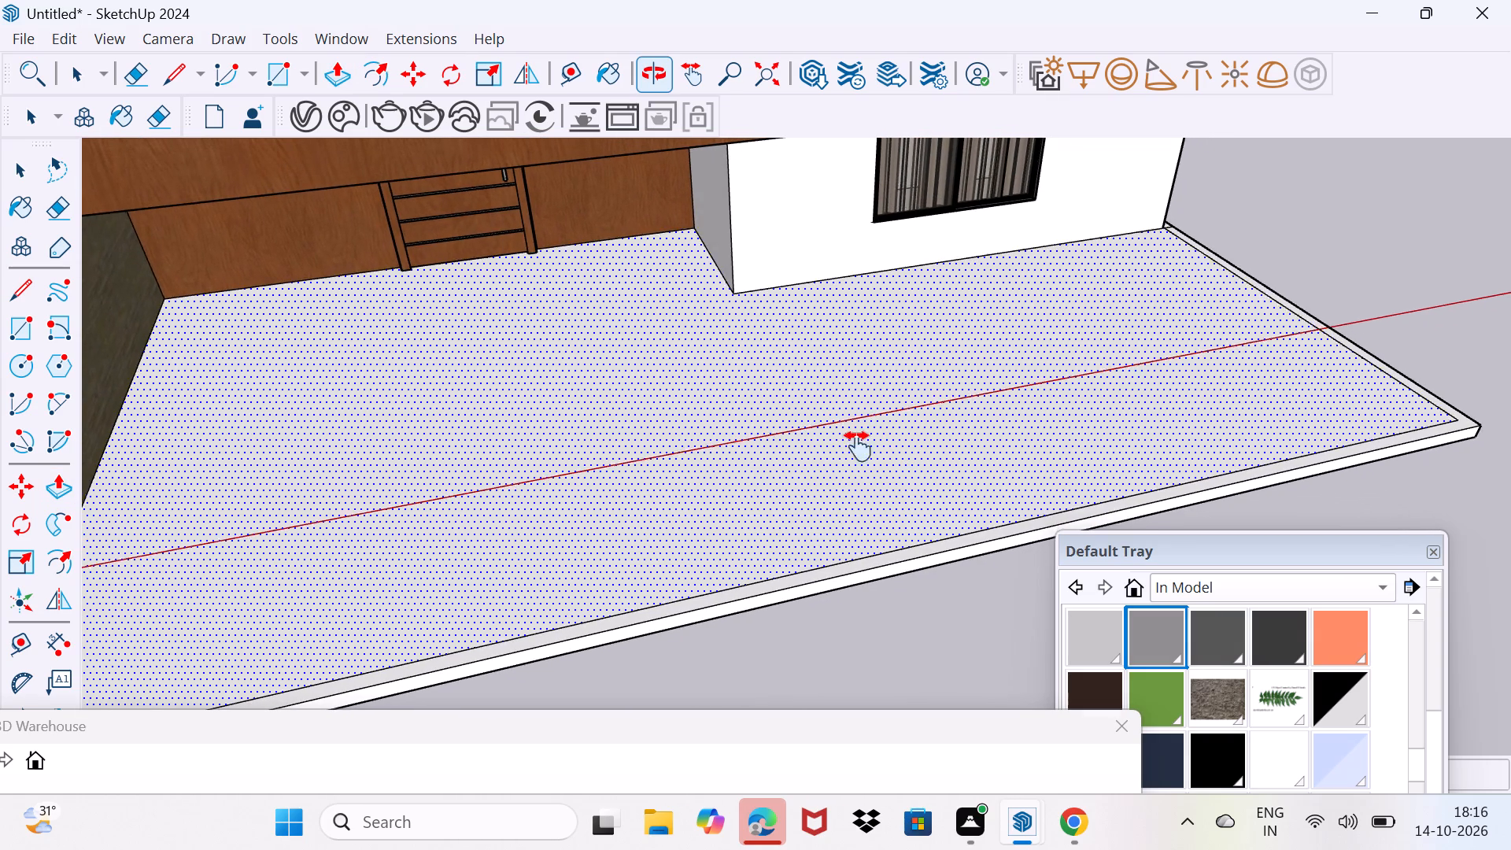
middle_click_drag(858, 446, 790, 424)
middle_click_drag(797, 449, 732, 422)
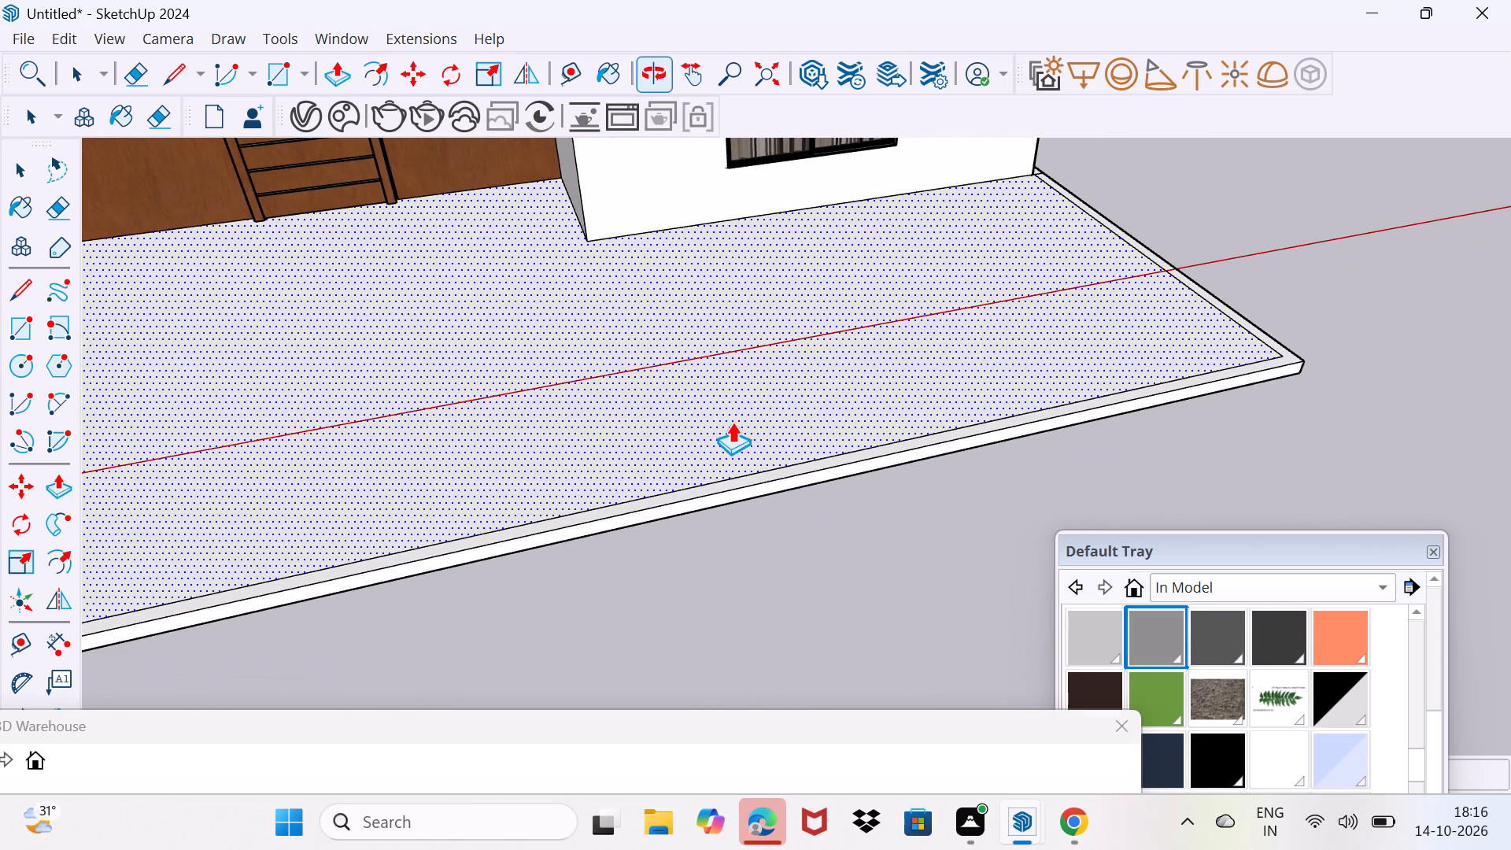
middle_click_drag(736, 454, 781, 473)
key("space")
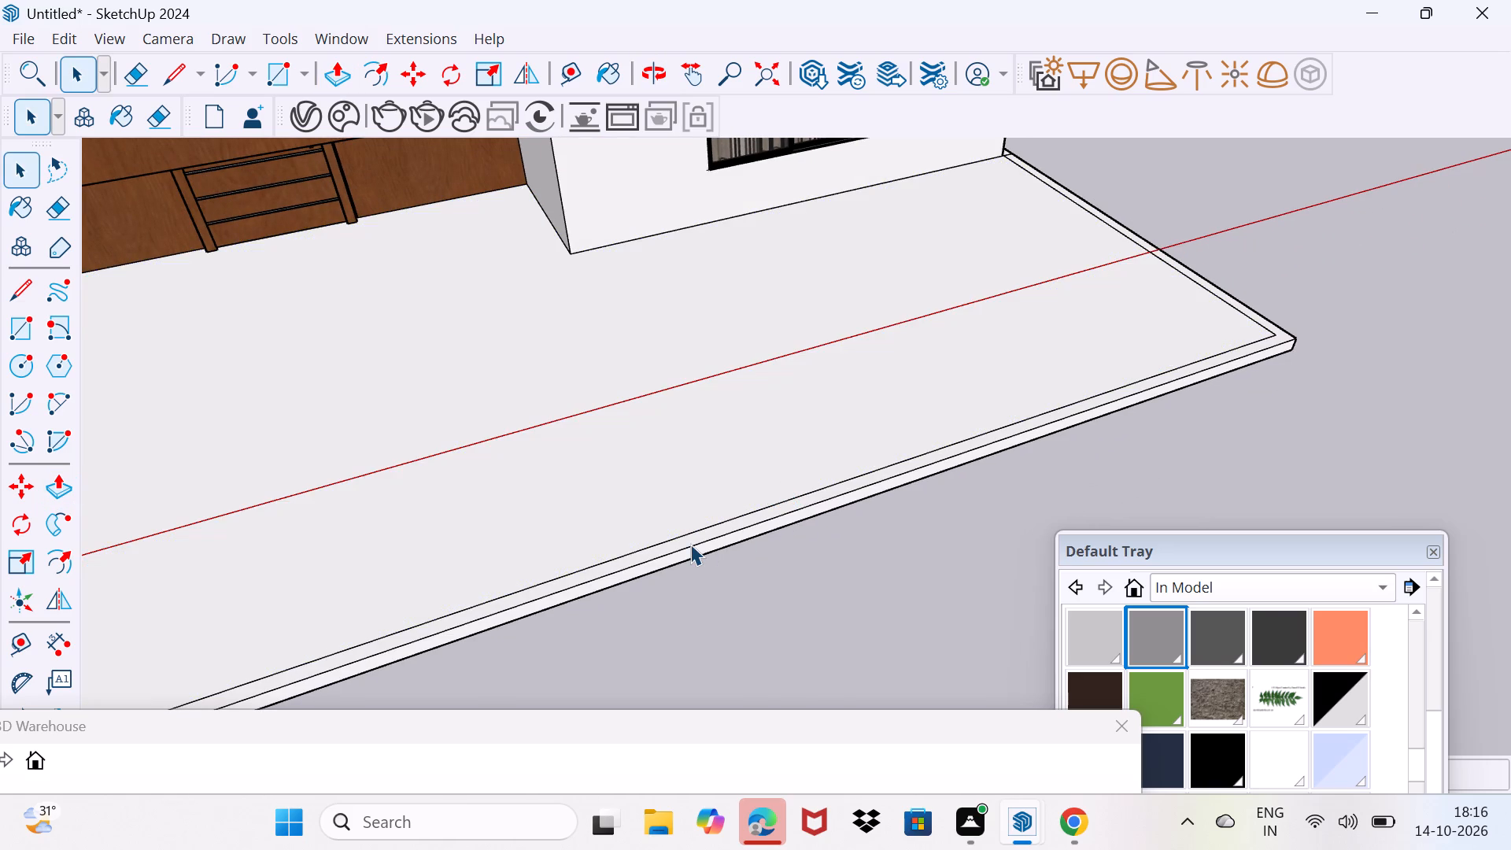
scroll(690, 544, "down", 3)
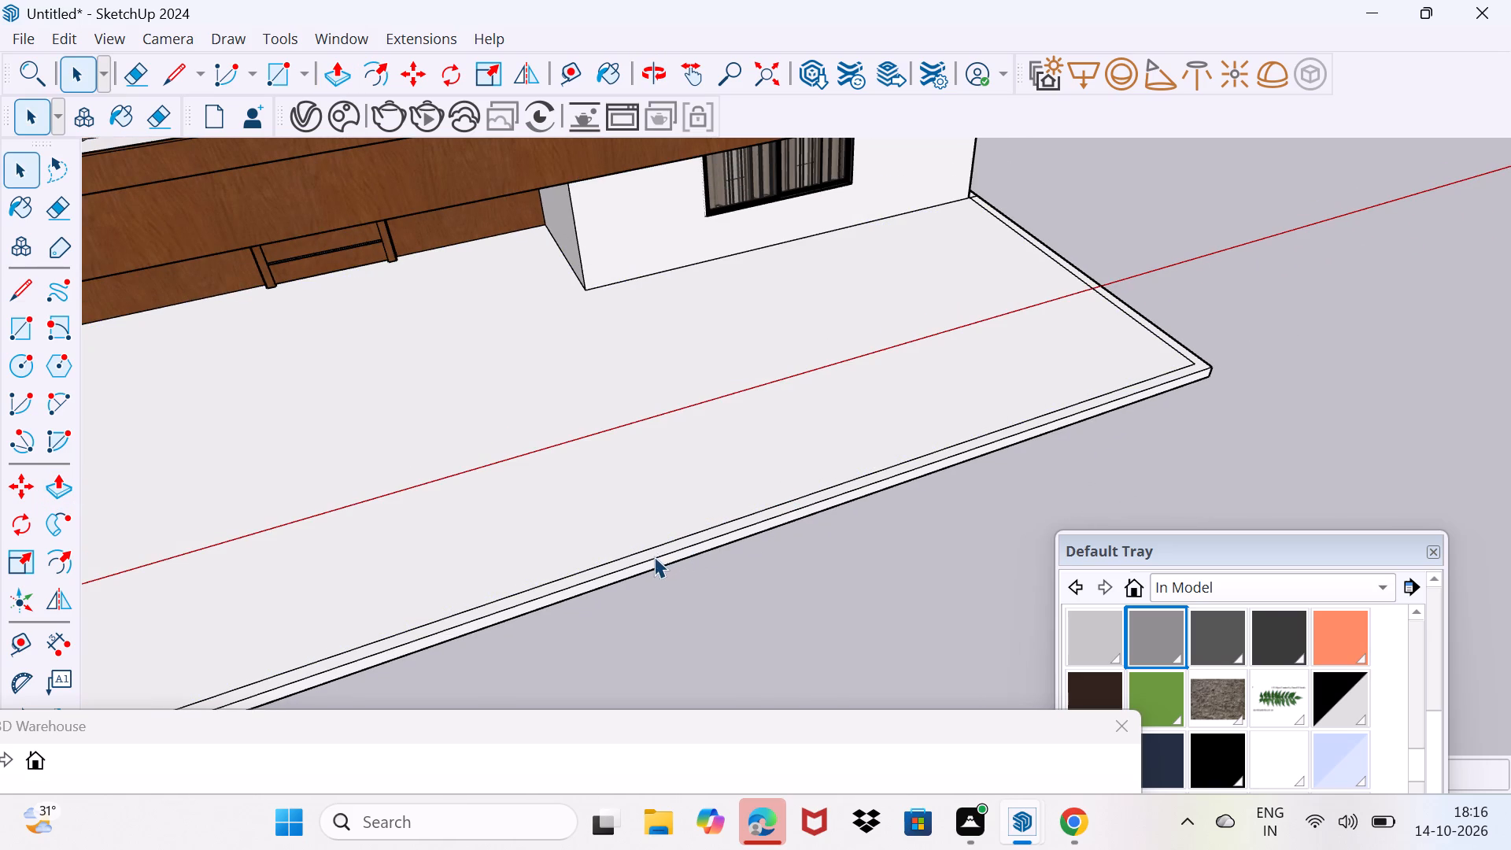
scroll(654, 556, "down", 4)
middle_click_drag(563, 636, 427, 533)
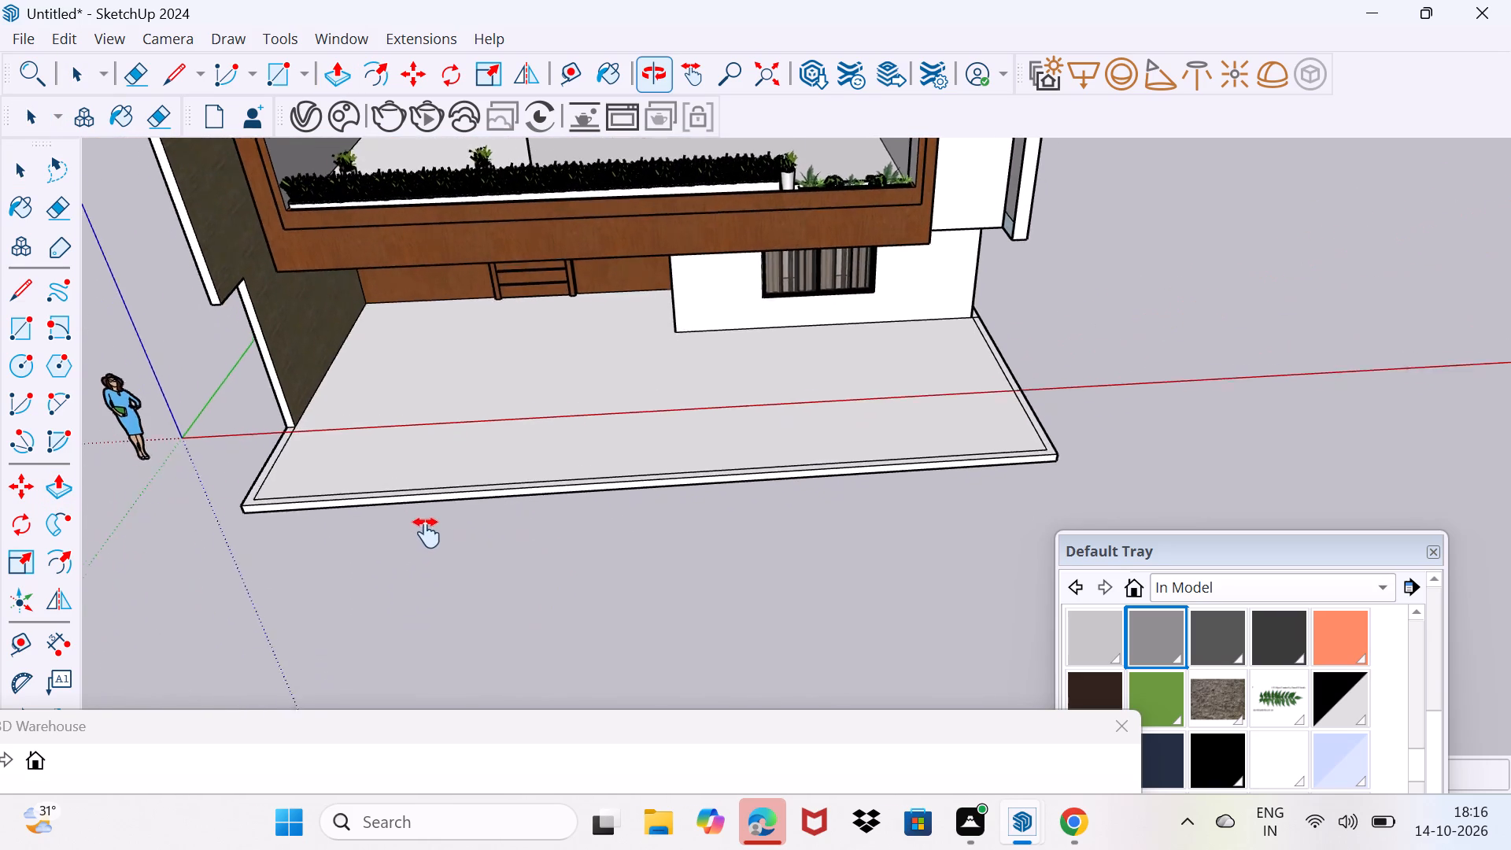
middle_click_drag(427, 533, 570, 482)
Draw two short lines across the front border strip, one near the dark-wall corner and one around mid-length, marking a wide opening.
scroll(409, 495, "up", 2)
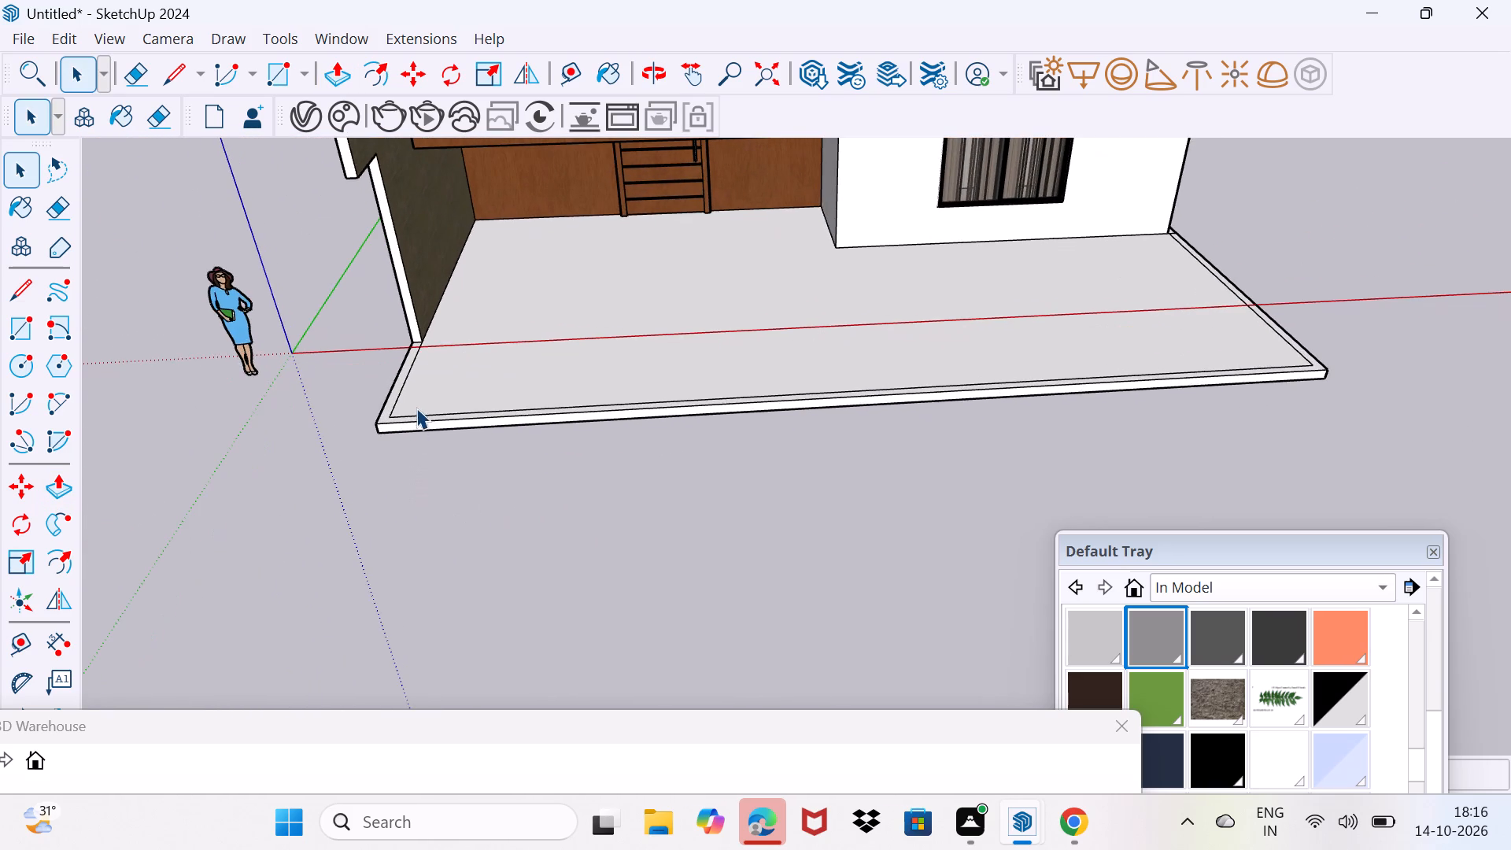
scroll(419, 401, "up", 5)
key("l")
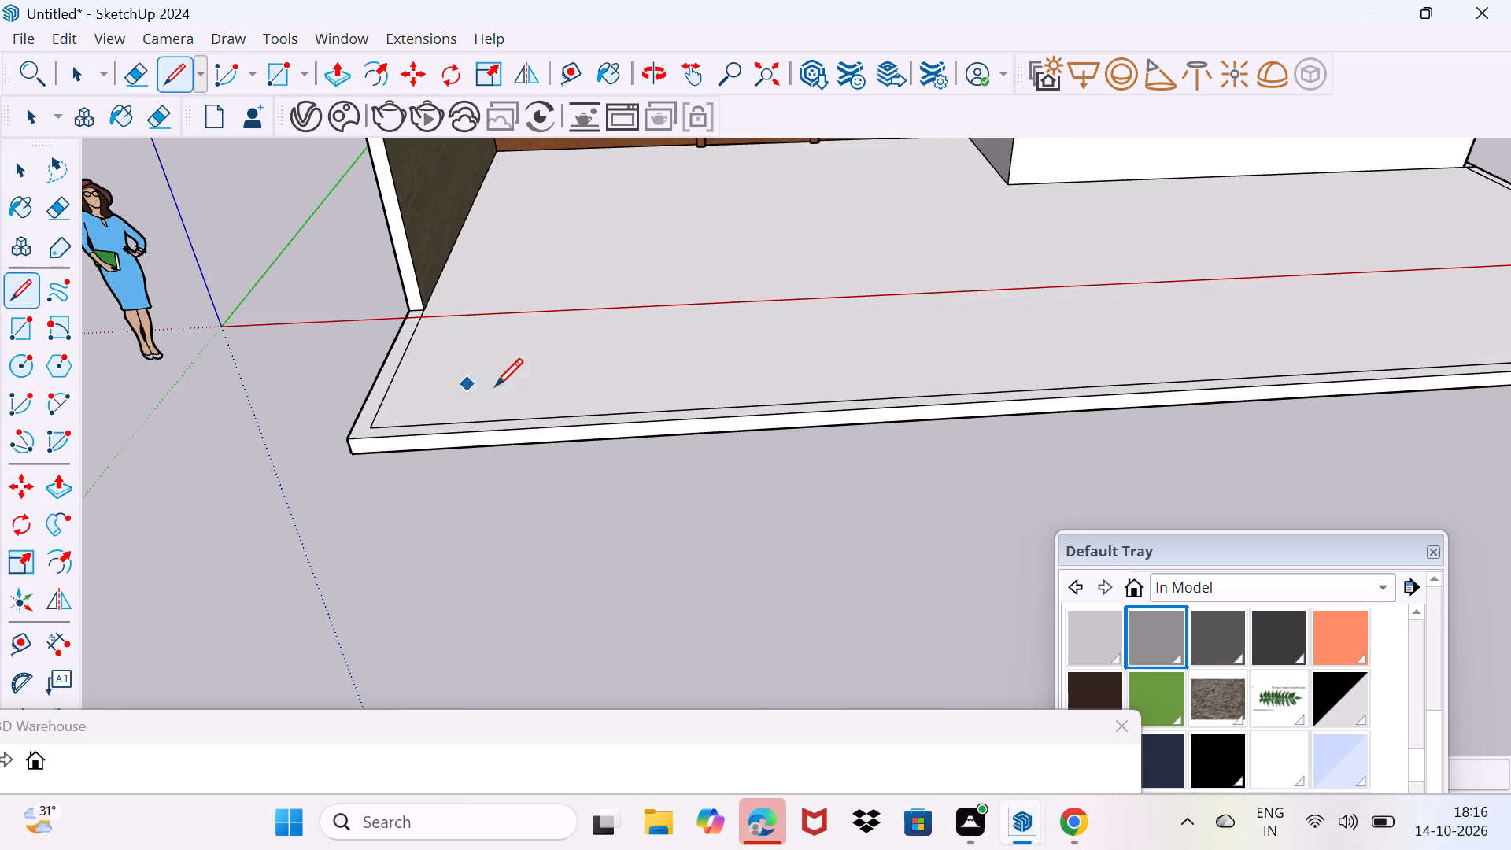
left_click(517, 419)
left_click(517, 440)
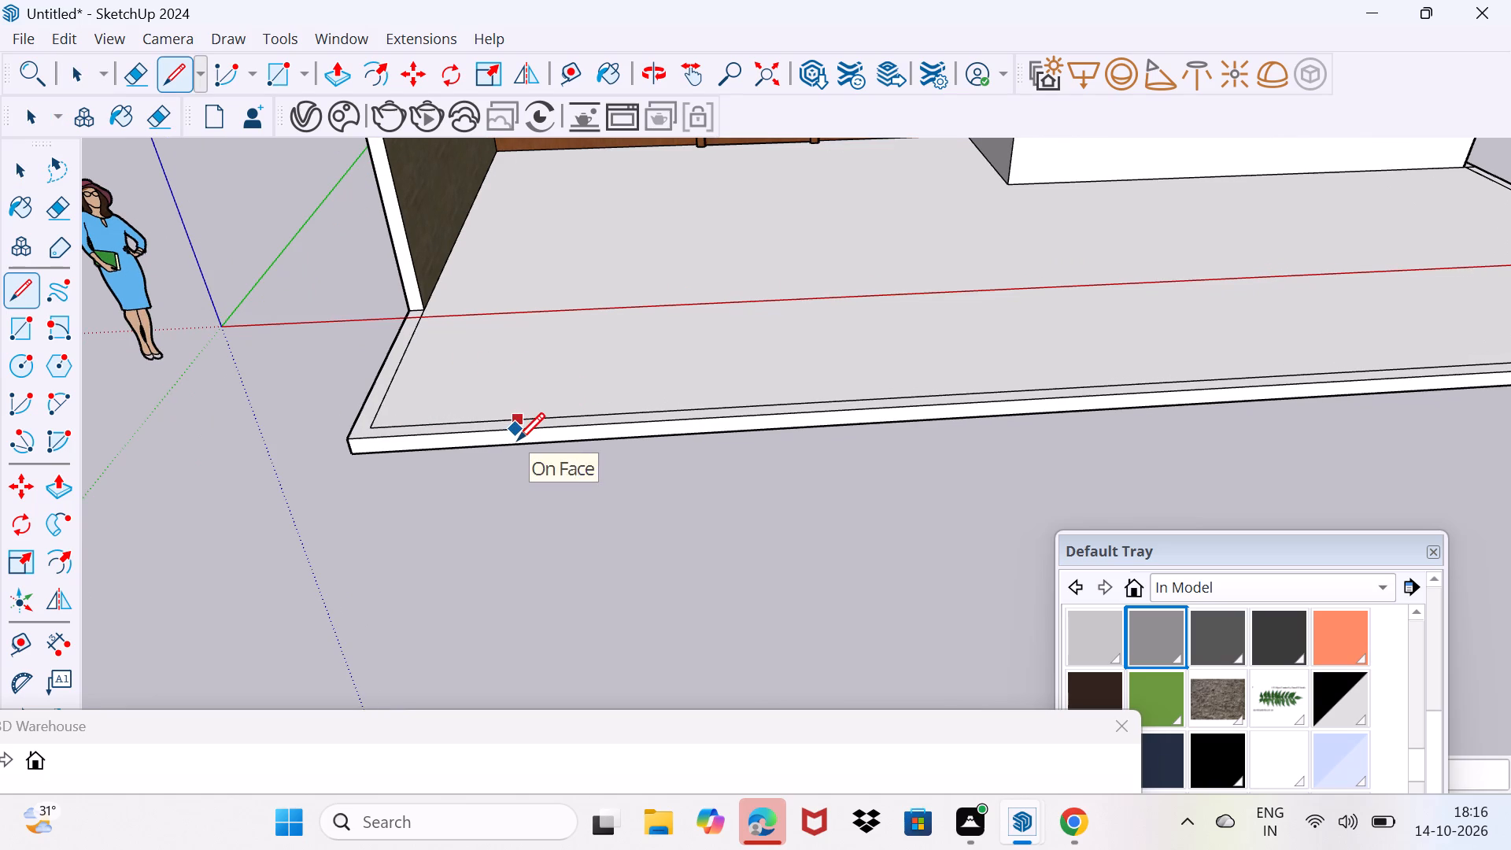
left_click(975, 390)
left_click(977, 408)
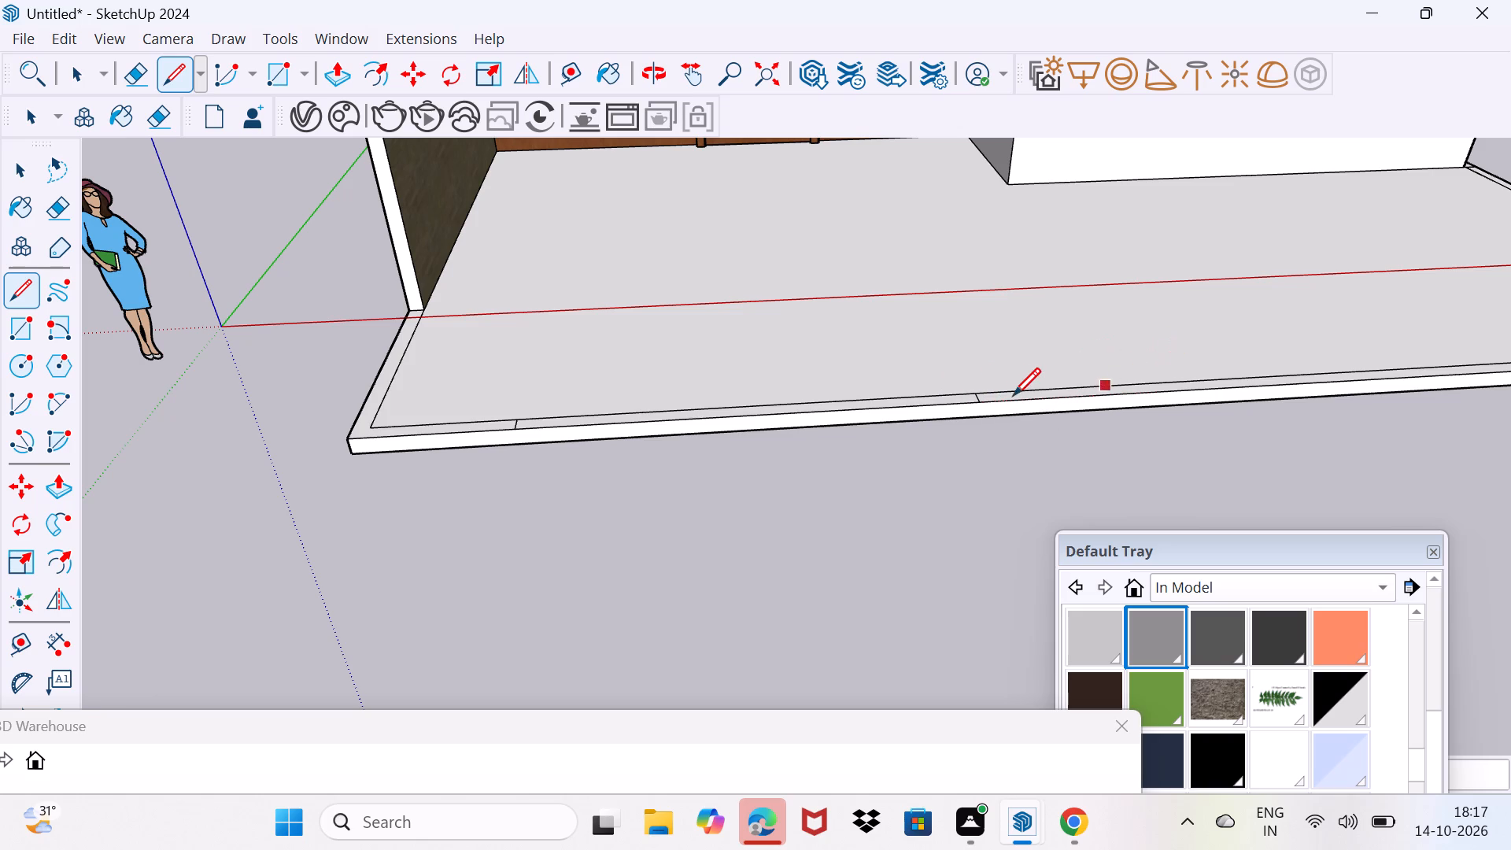
Draw two more short lines across the front border strip toward the window side, leaving a narrow pillar section before a smaller opening.
scroll(1011, 394, "up", 2)
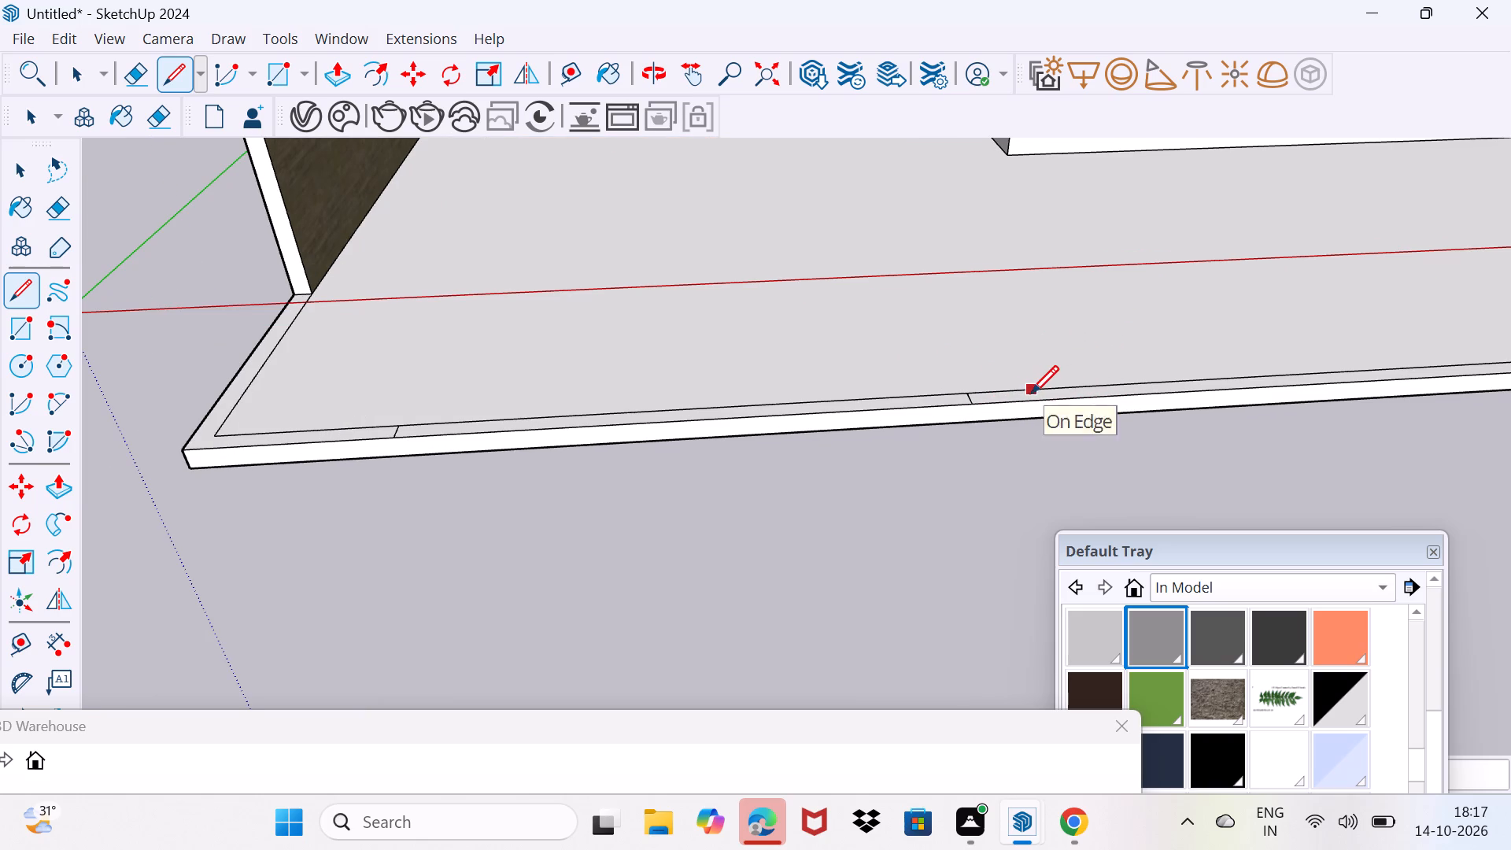
left_click(1025, 393)
left_click(1026, 403)
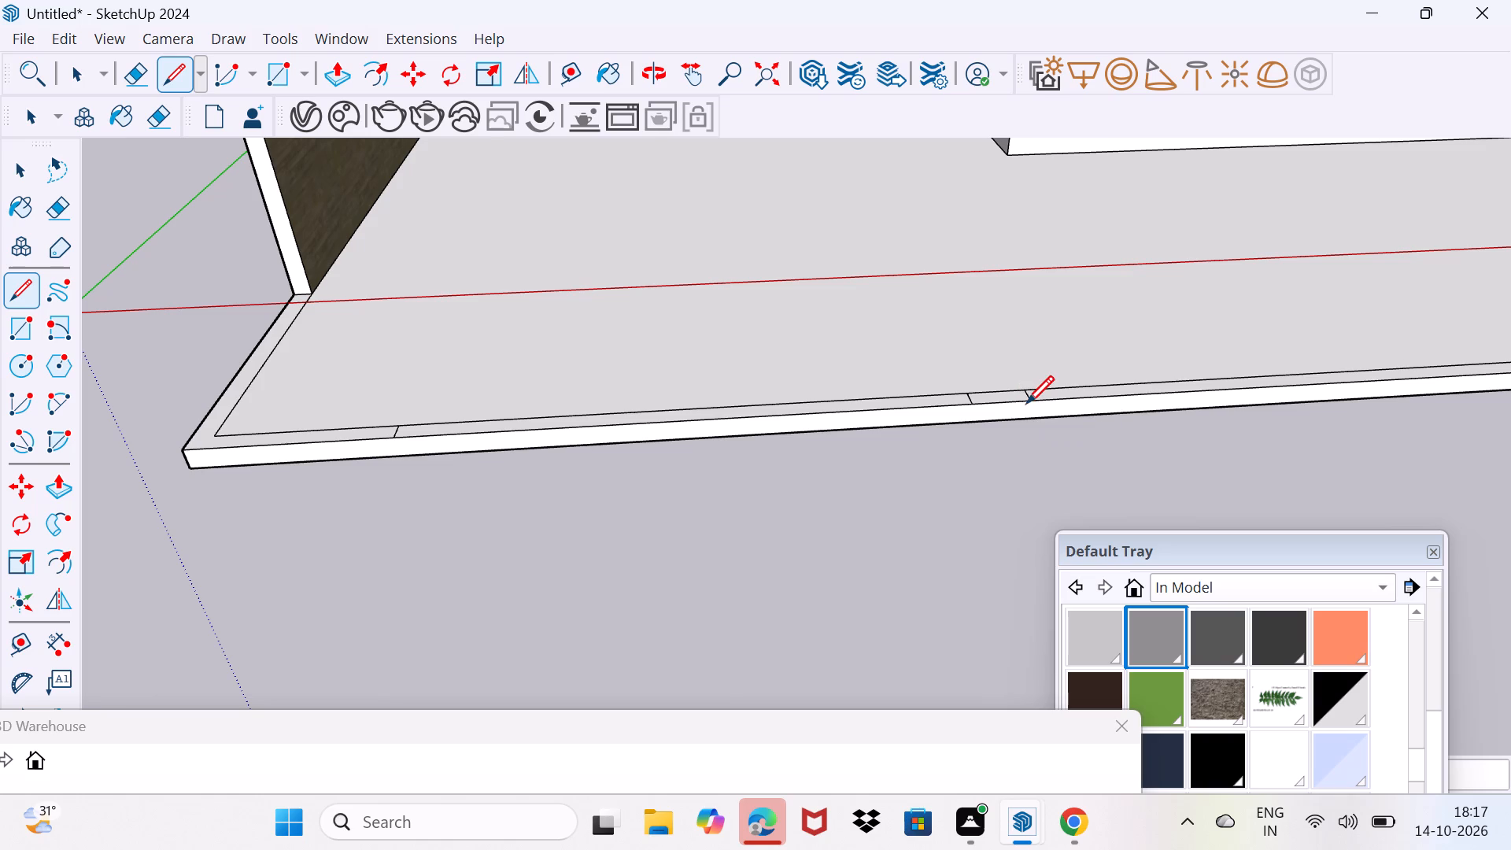
scroll(1178, 374, "down", 2)
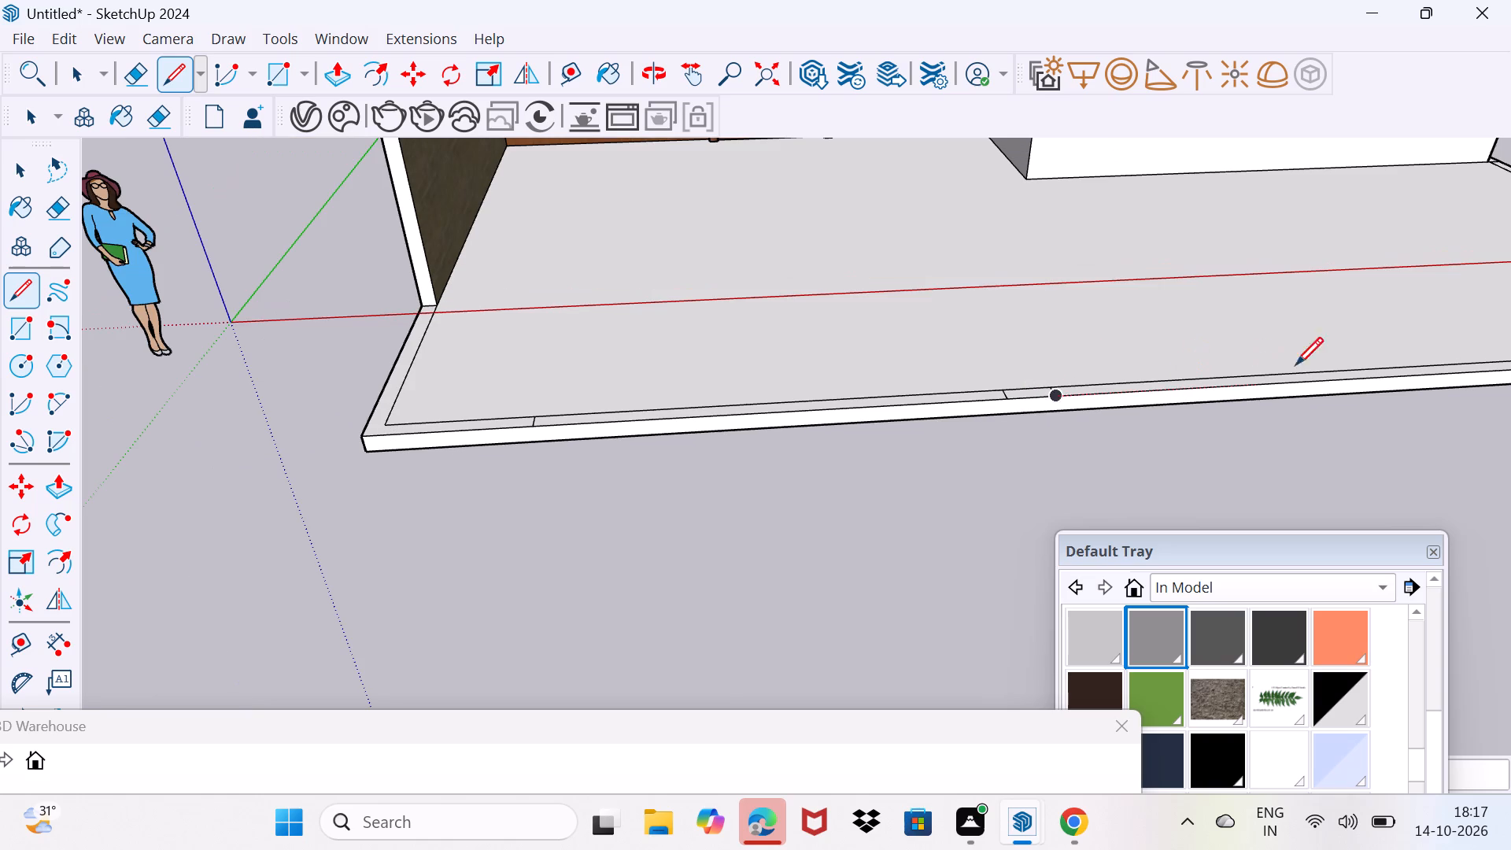
left_click(1361, 368)
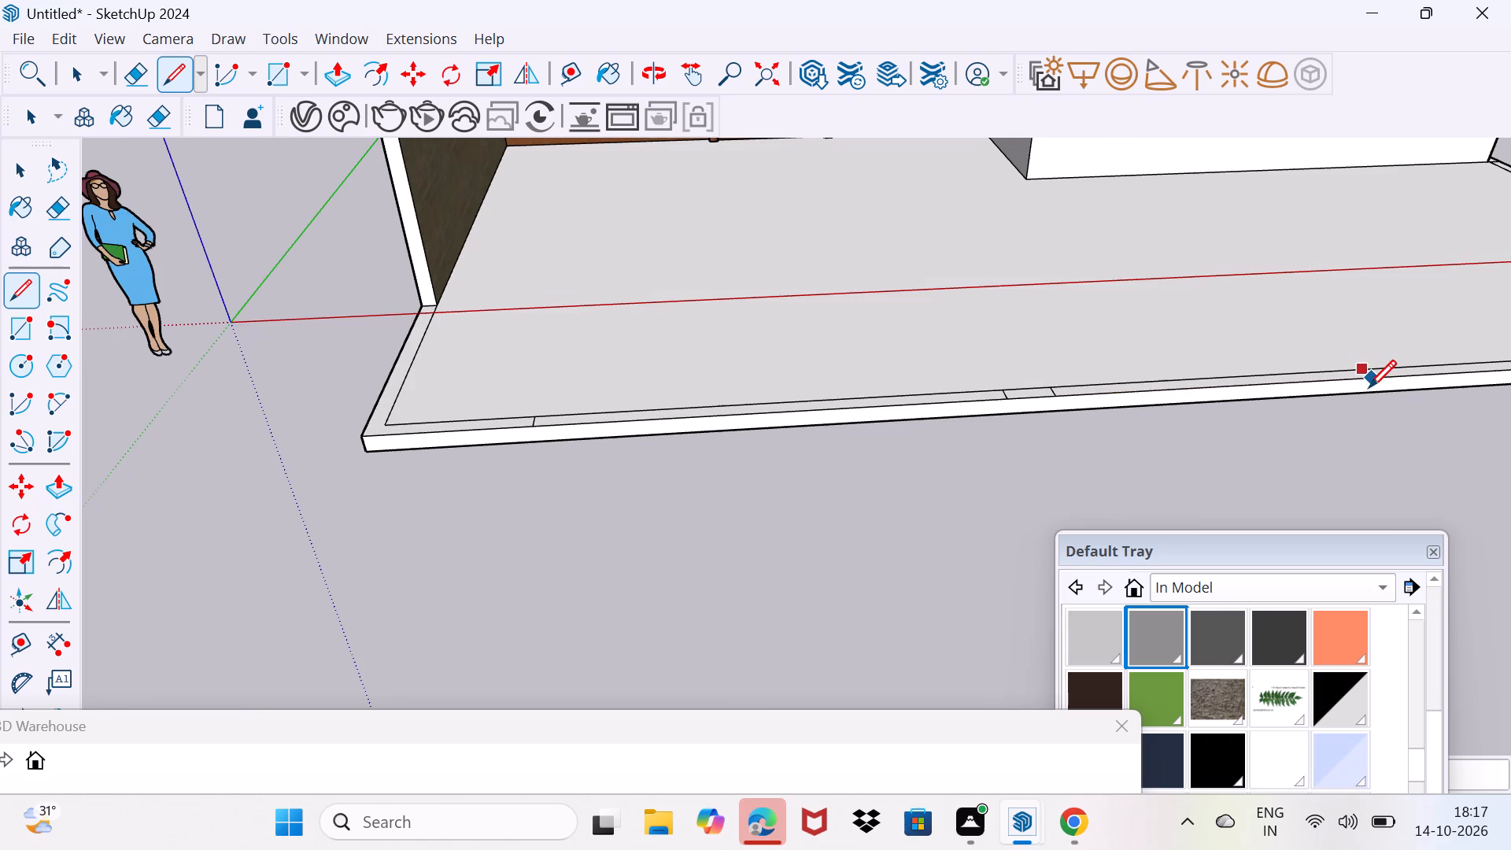
left_click(1367, 386)
key("space")
scroll(1003, 375, "down", 4)
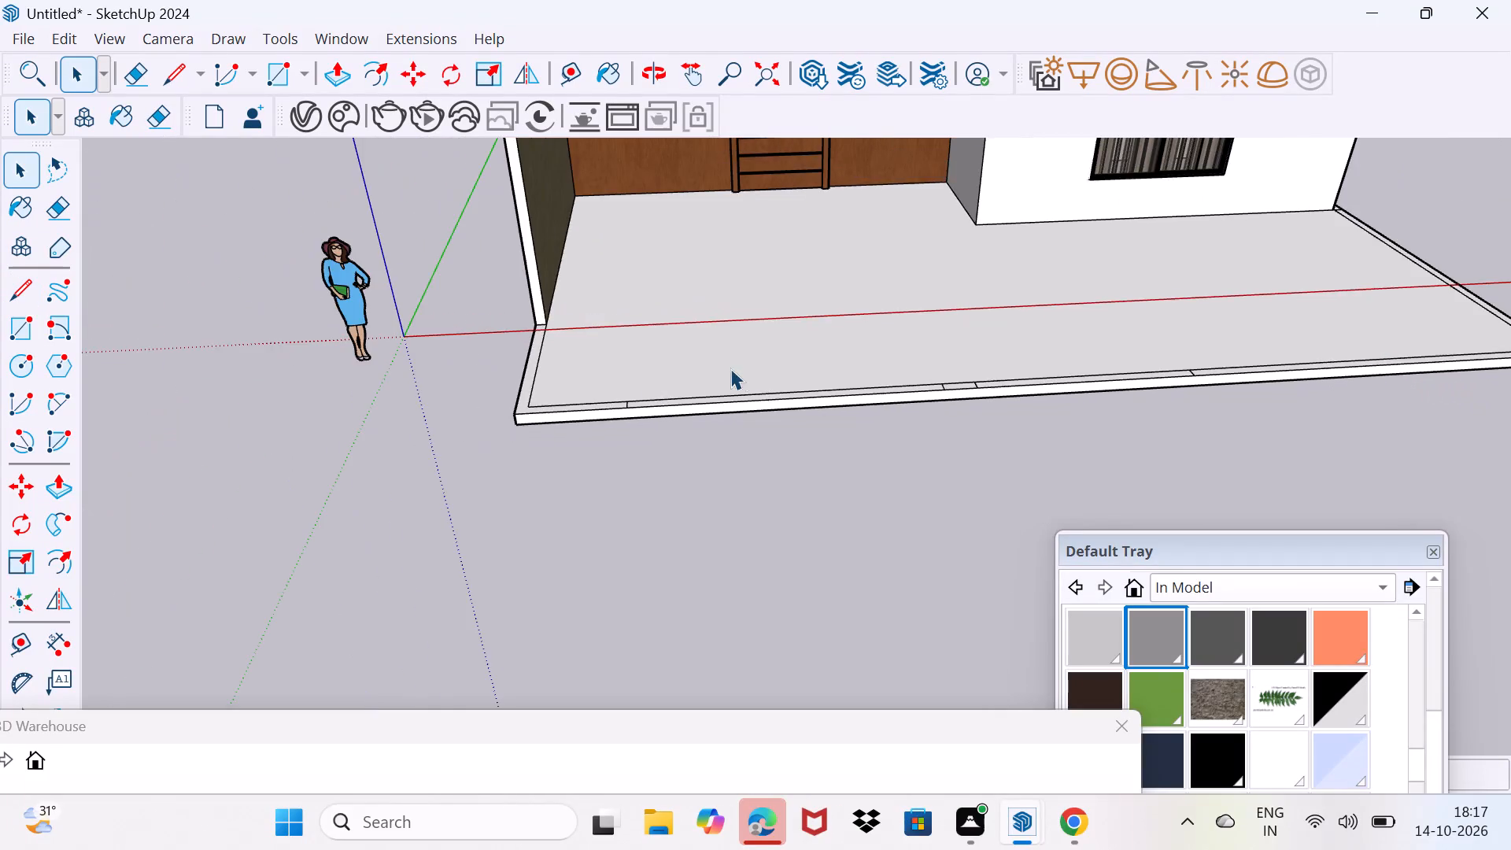
Push/Pull the L-shaped corner section of the border beside the dark side wall up 4'.
scroll(614, 417, "up", 4)
left_click(580, 402)
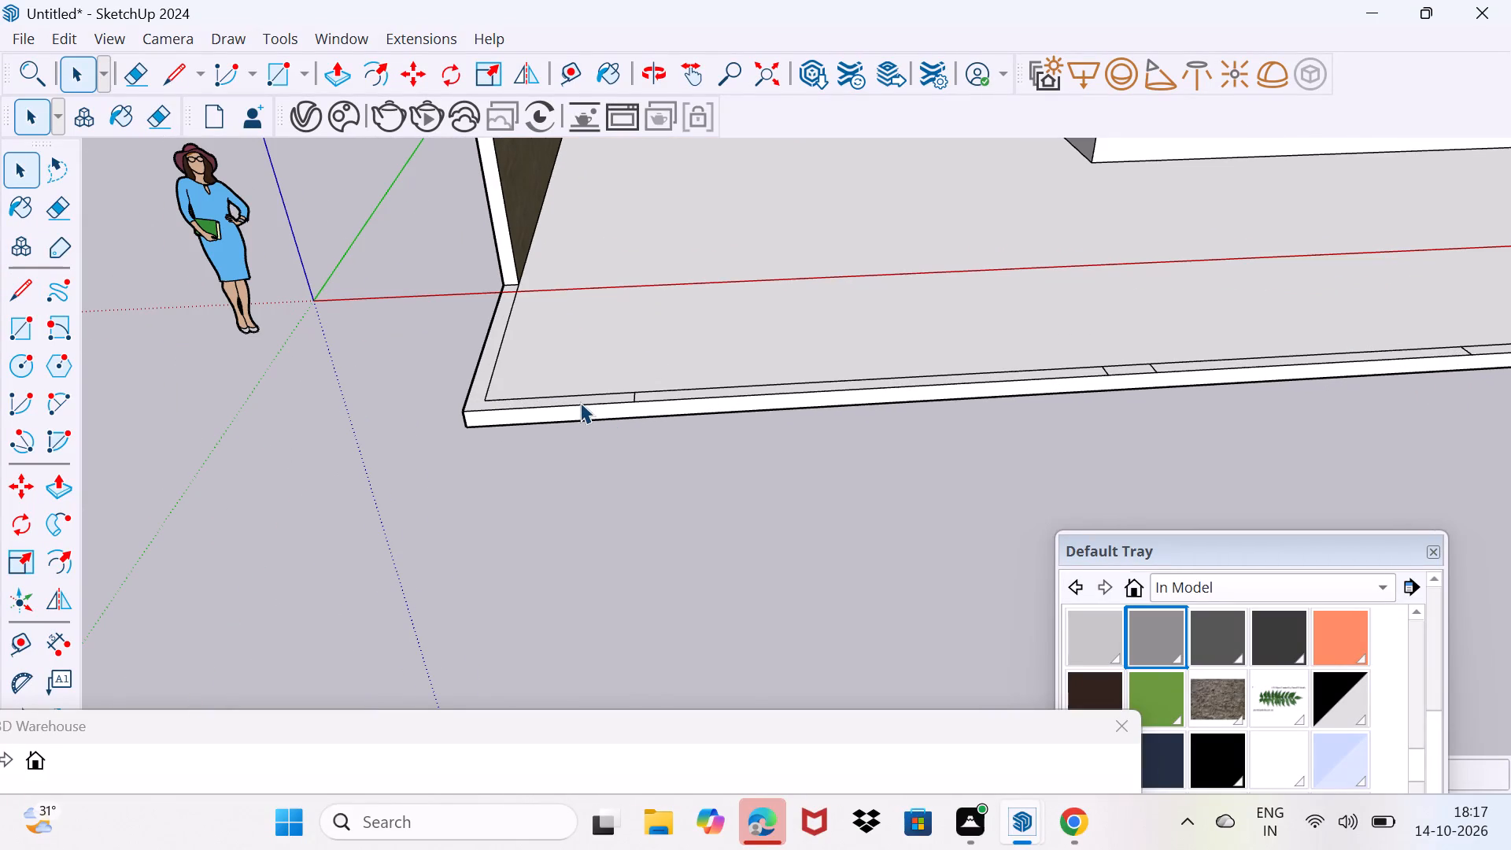
left_click_drag(580, 402, 582, 391)
scroll(554, 378, "up", 3)
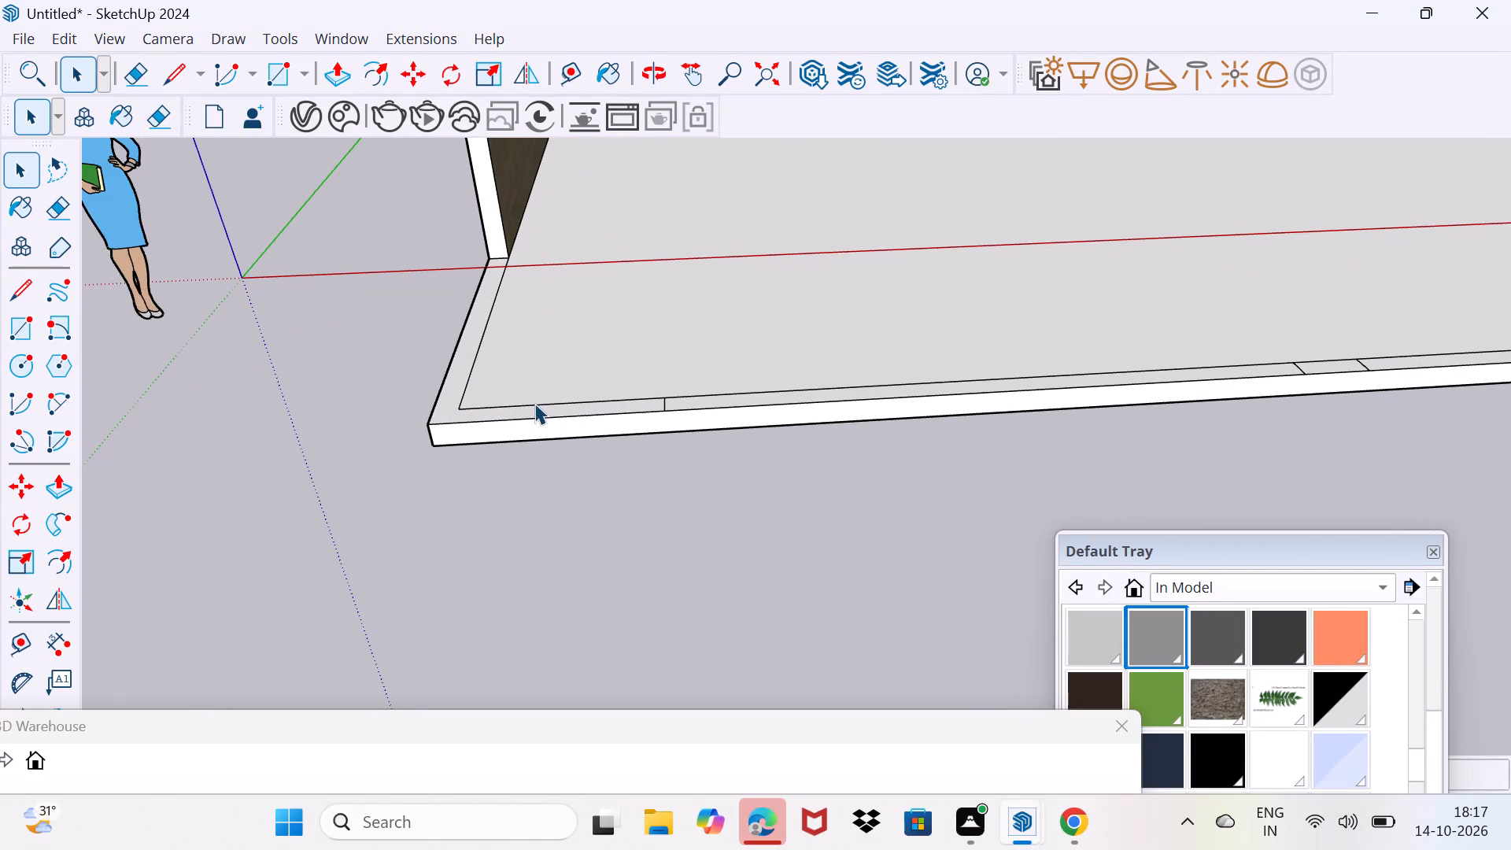
left_click(534, 406)
left_click_drag(534, 407, 534, 396)
left_click(438, 408)
left_click_drag(438, 408, 439, 397)
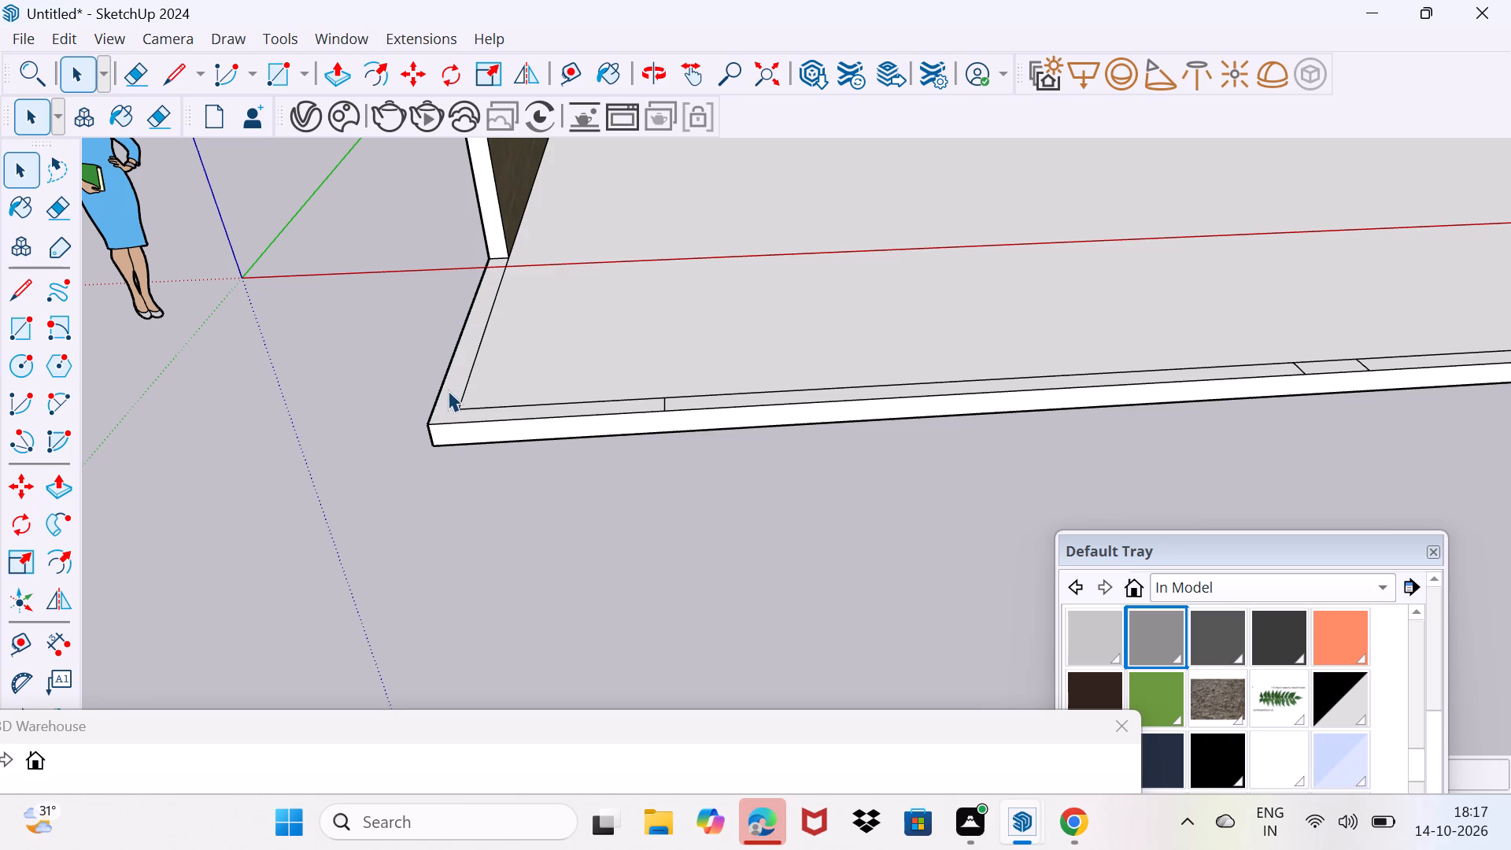
left_click(448, 390)
key("p")
left_click(448, 390)
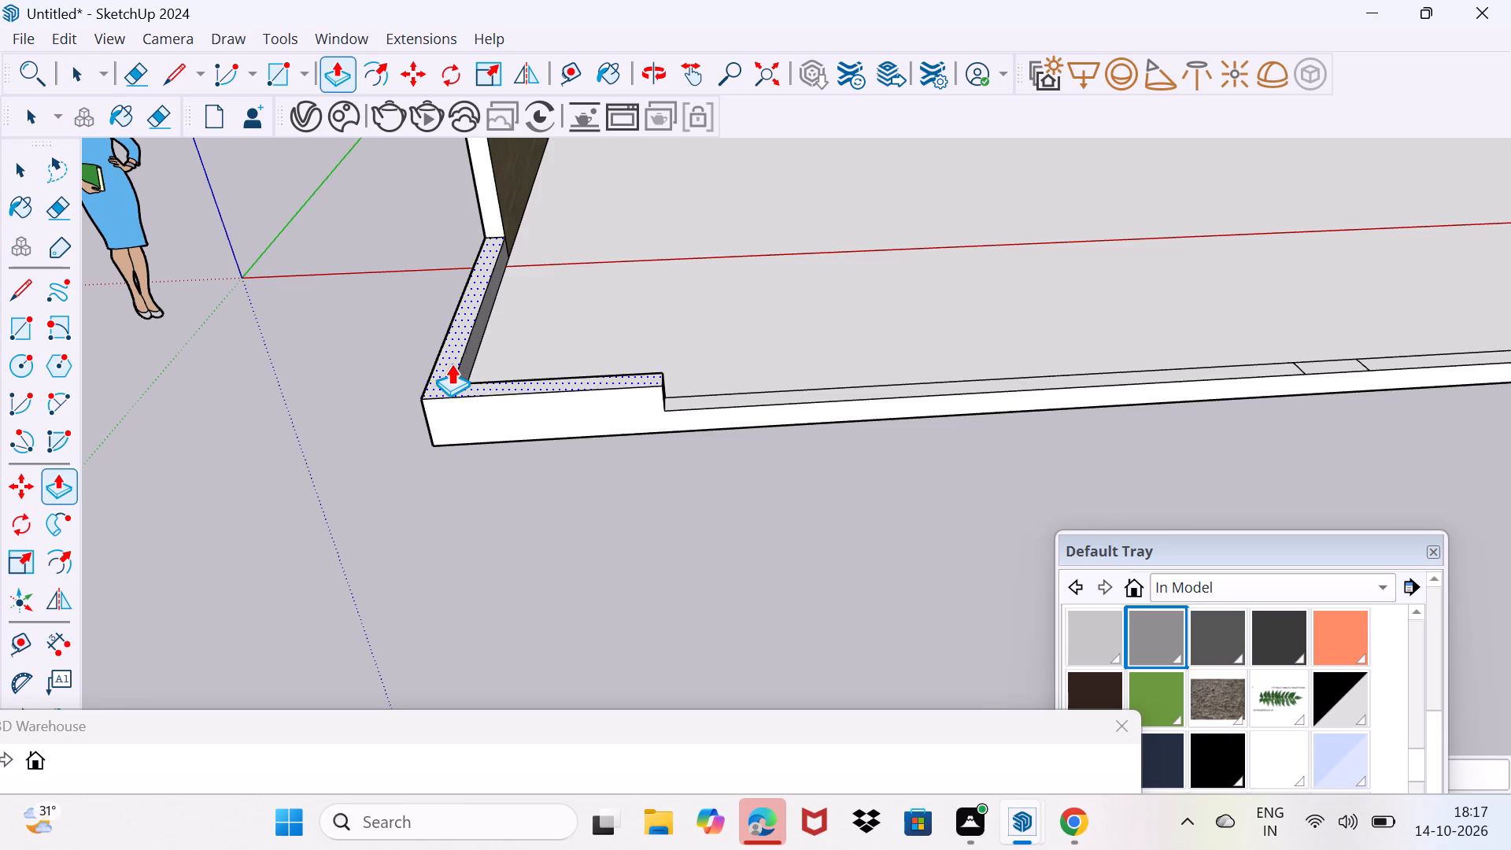
type("4'")
key("Return")
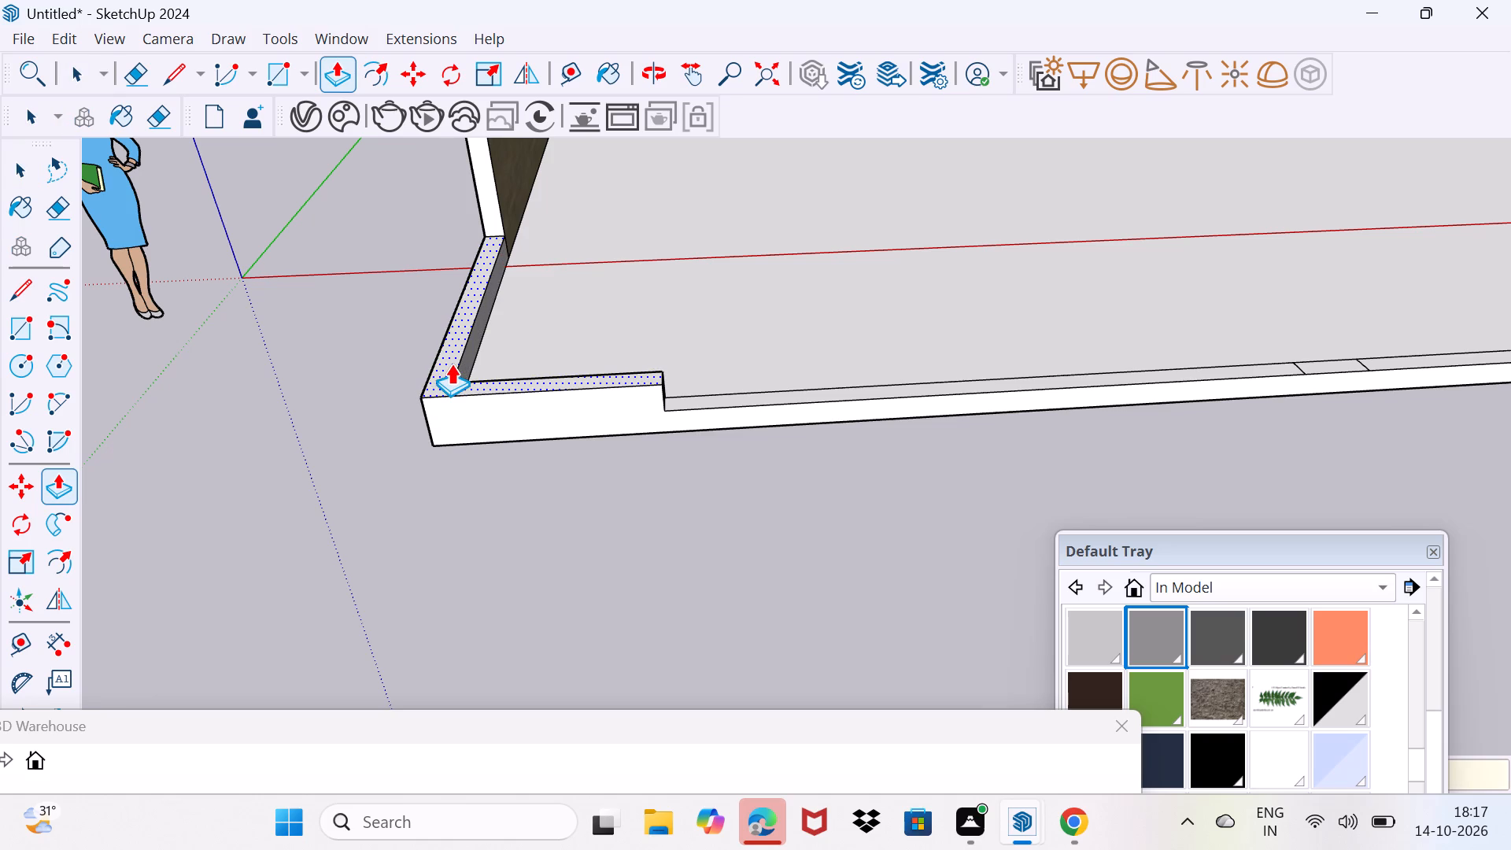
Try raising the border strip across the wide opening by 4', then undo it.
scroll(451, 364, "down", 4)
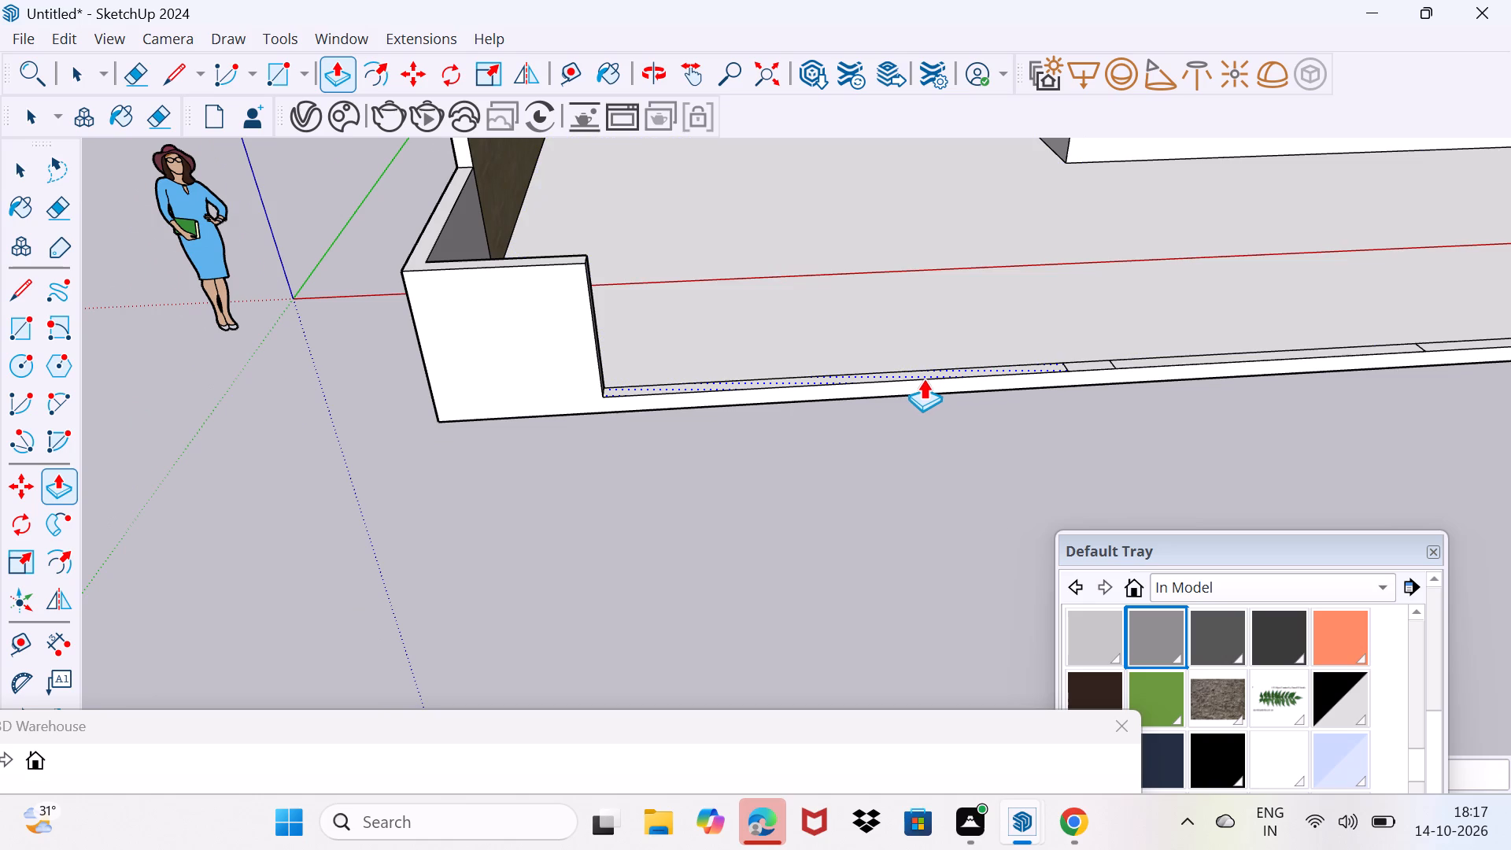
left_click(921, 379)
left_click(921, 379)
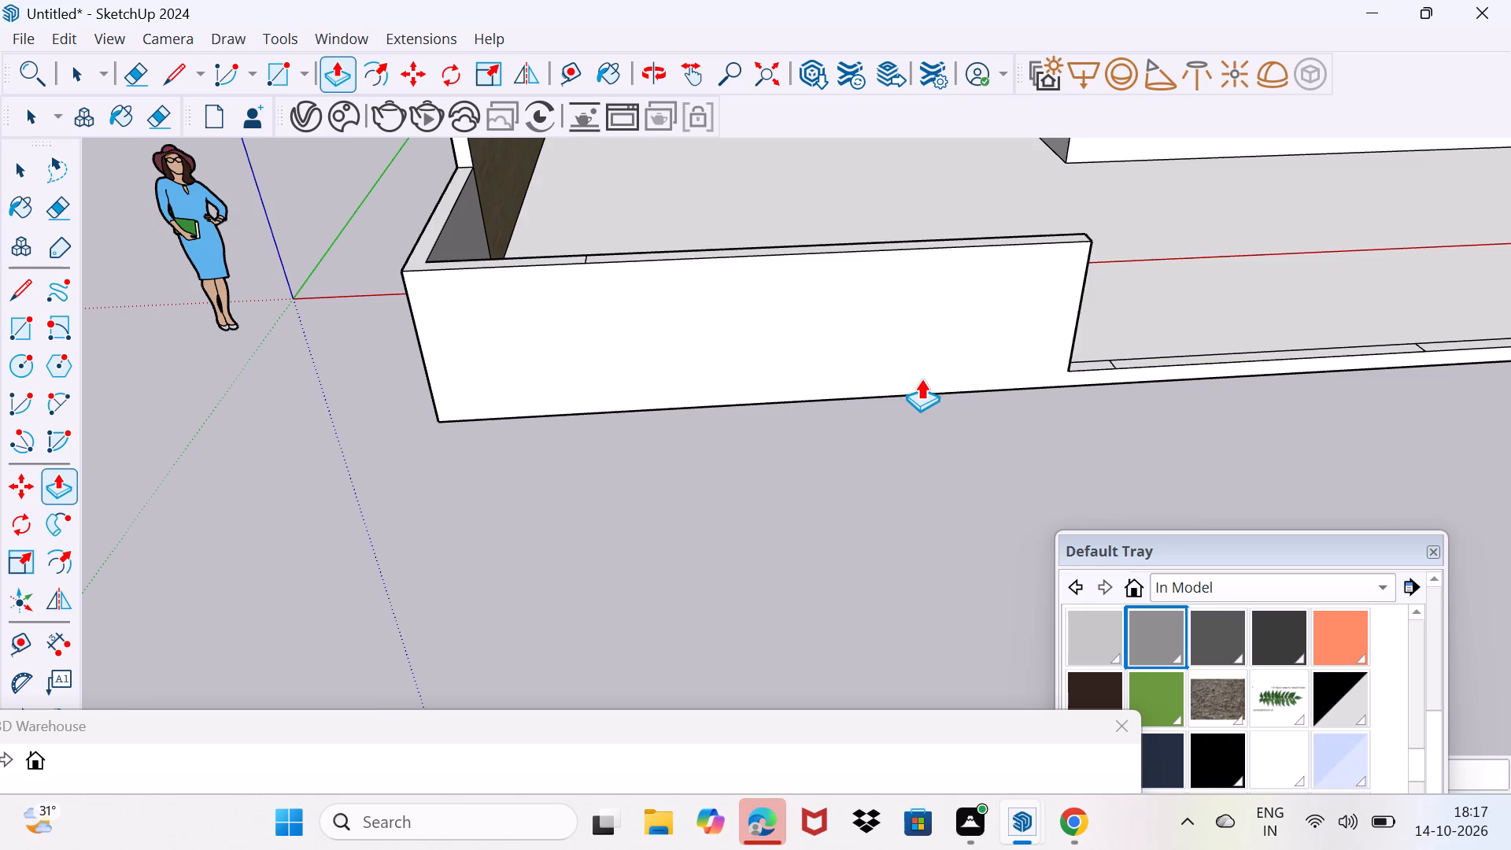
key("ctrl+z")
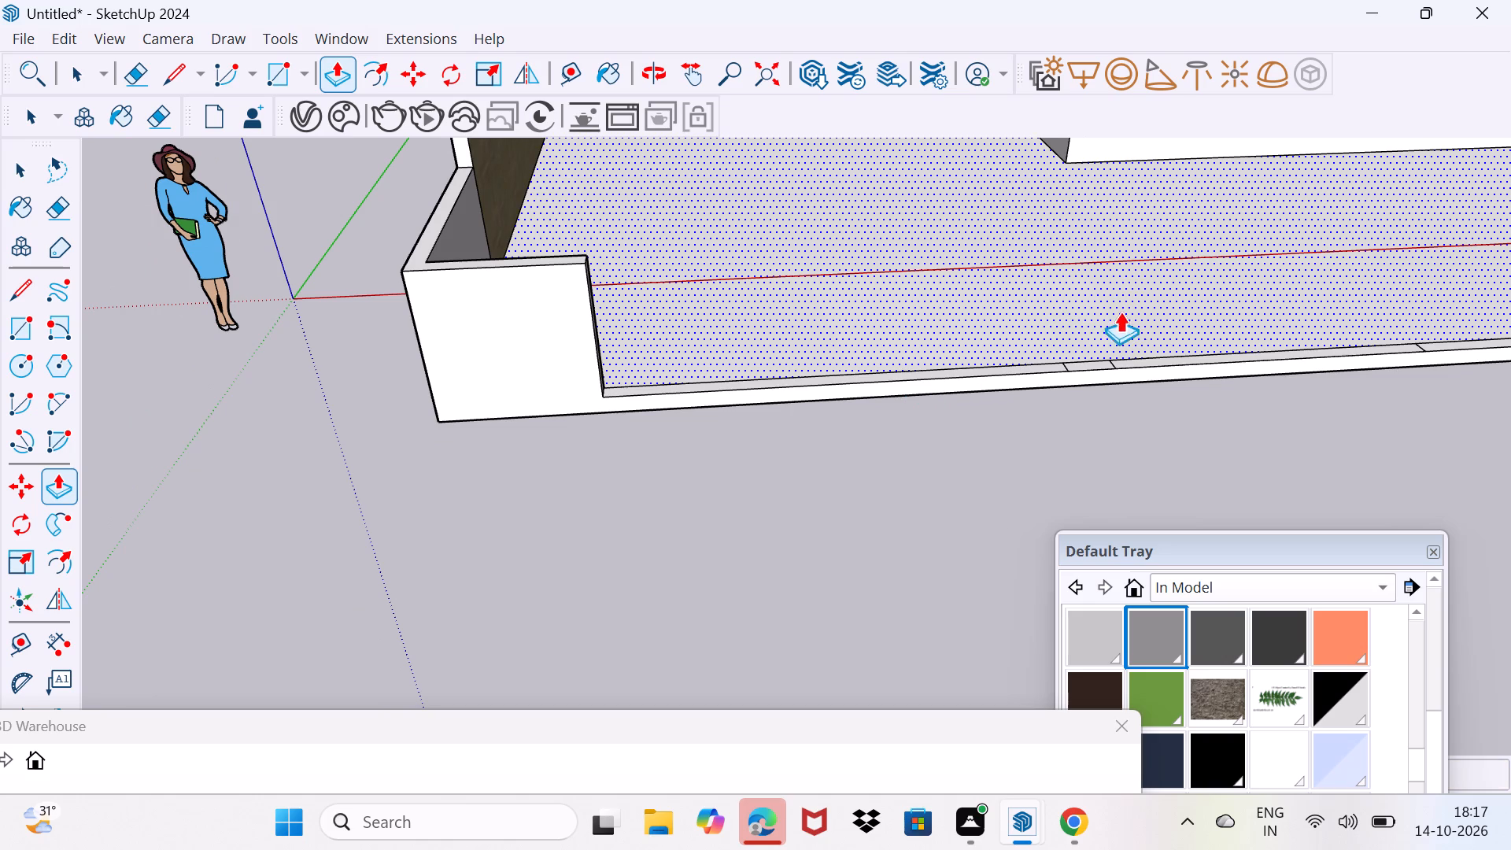
Push/Pull the narrow pillar section and the window-side section of the border up 4', keeping the smaller opening between them.
scroll(1130, 368, "up", 3)
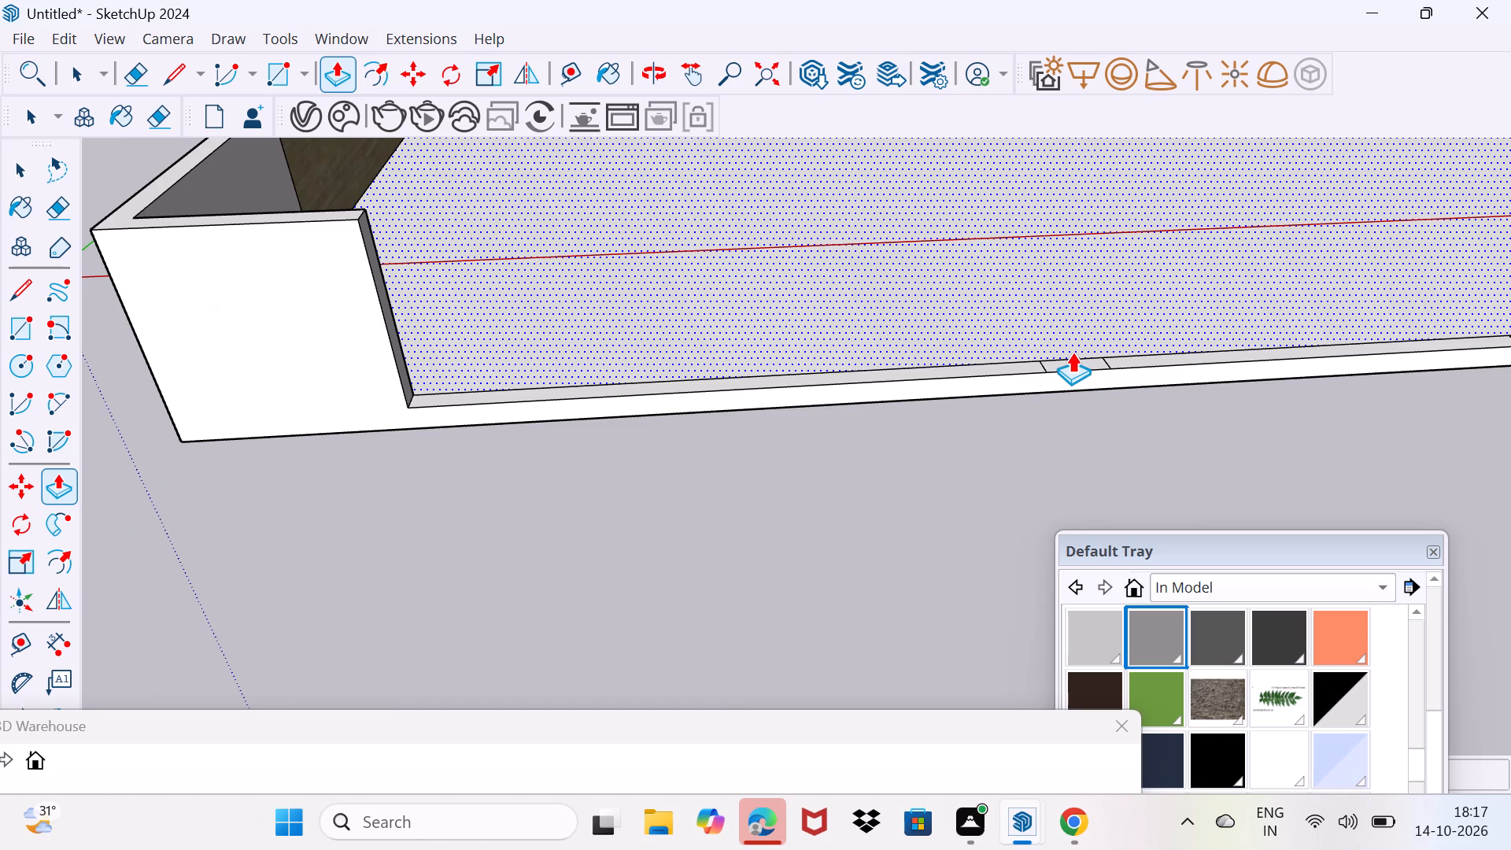
double_click(1068, 370)
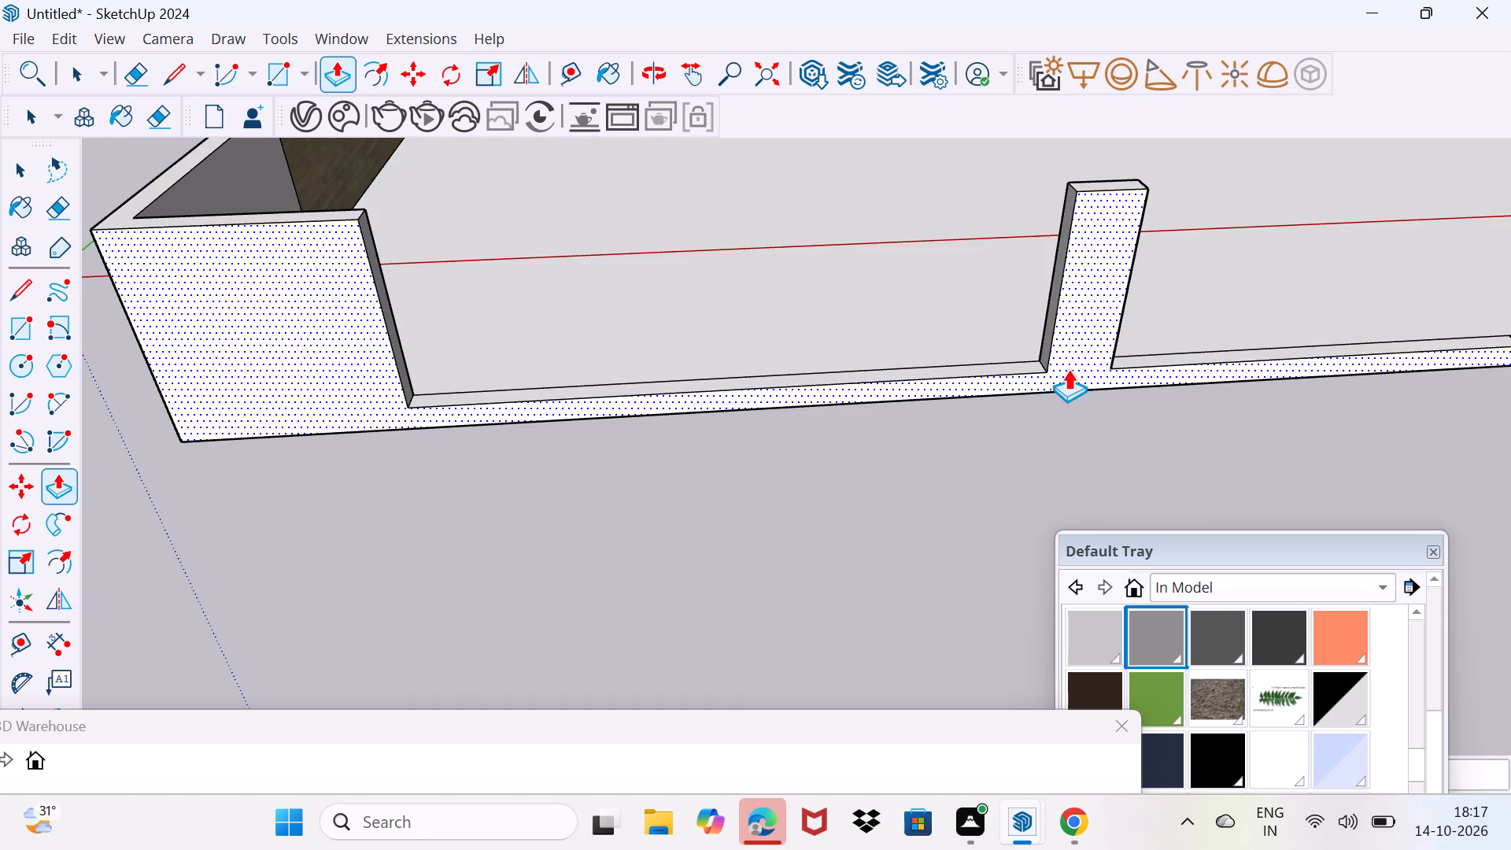
scroll(1068, 369, "down", 7)
middle_click_drag(1354, 335, 1085, 396, "shift")
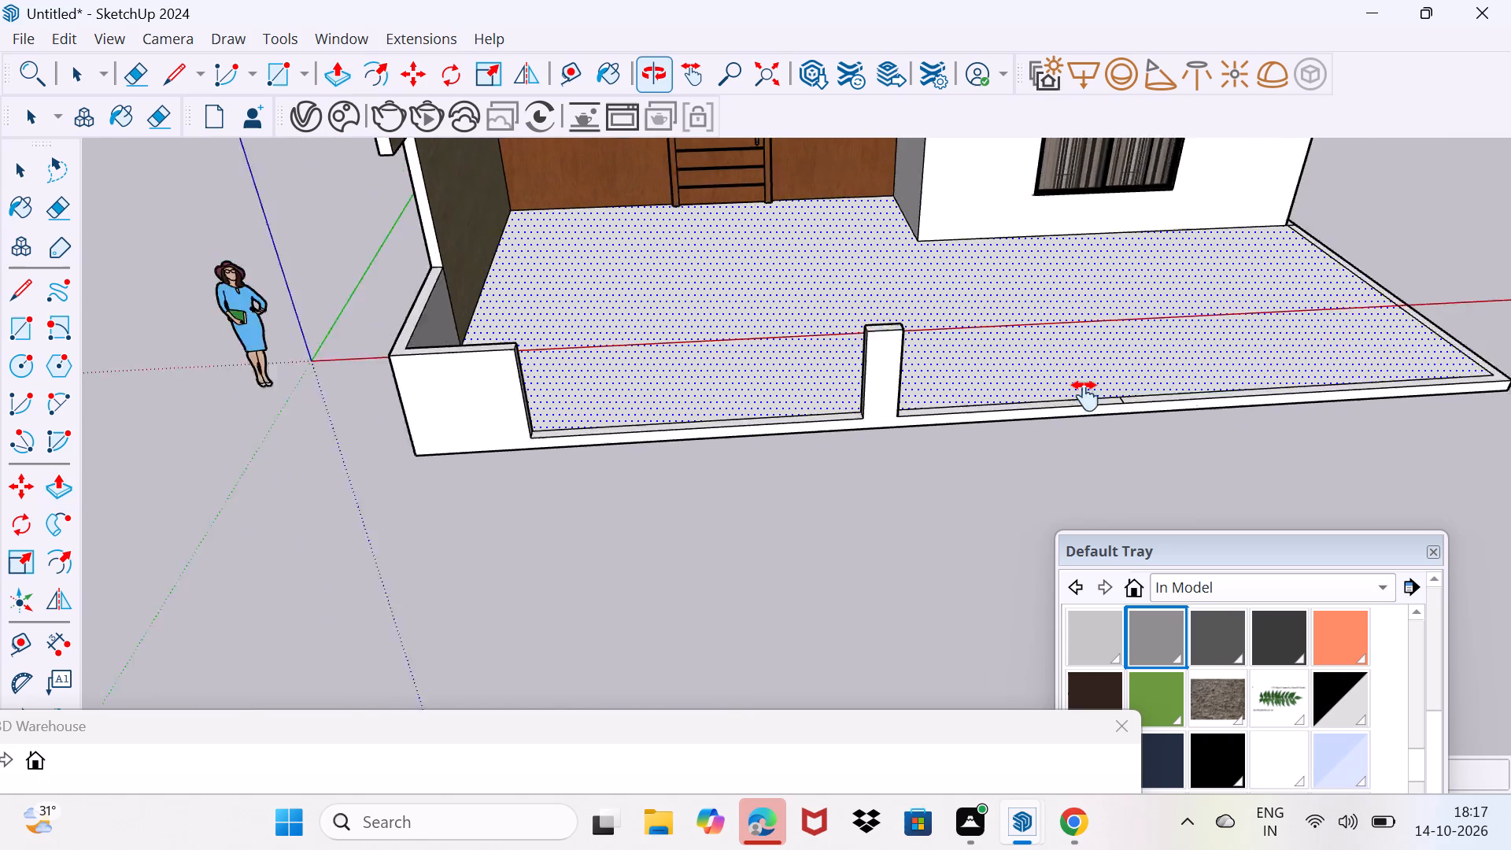
middle_click_drag(1085, 396, 944, 397, "shift")
scroll(940, 403, "up", 7)
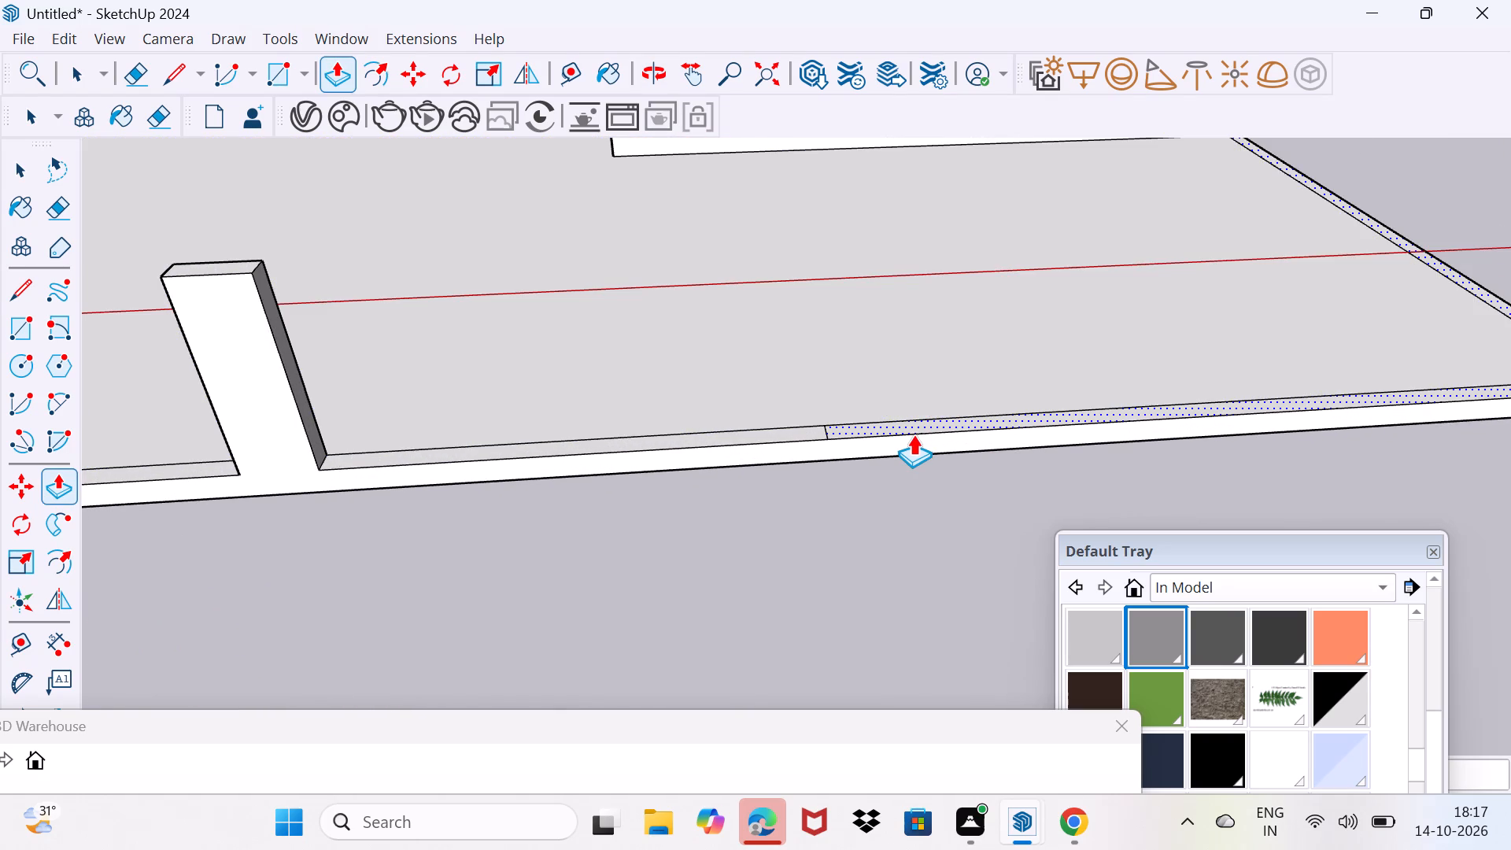
double_click(913, 434)
scroll(832, 401, "down", 2)
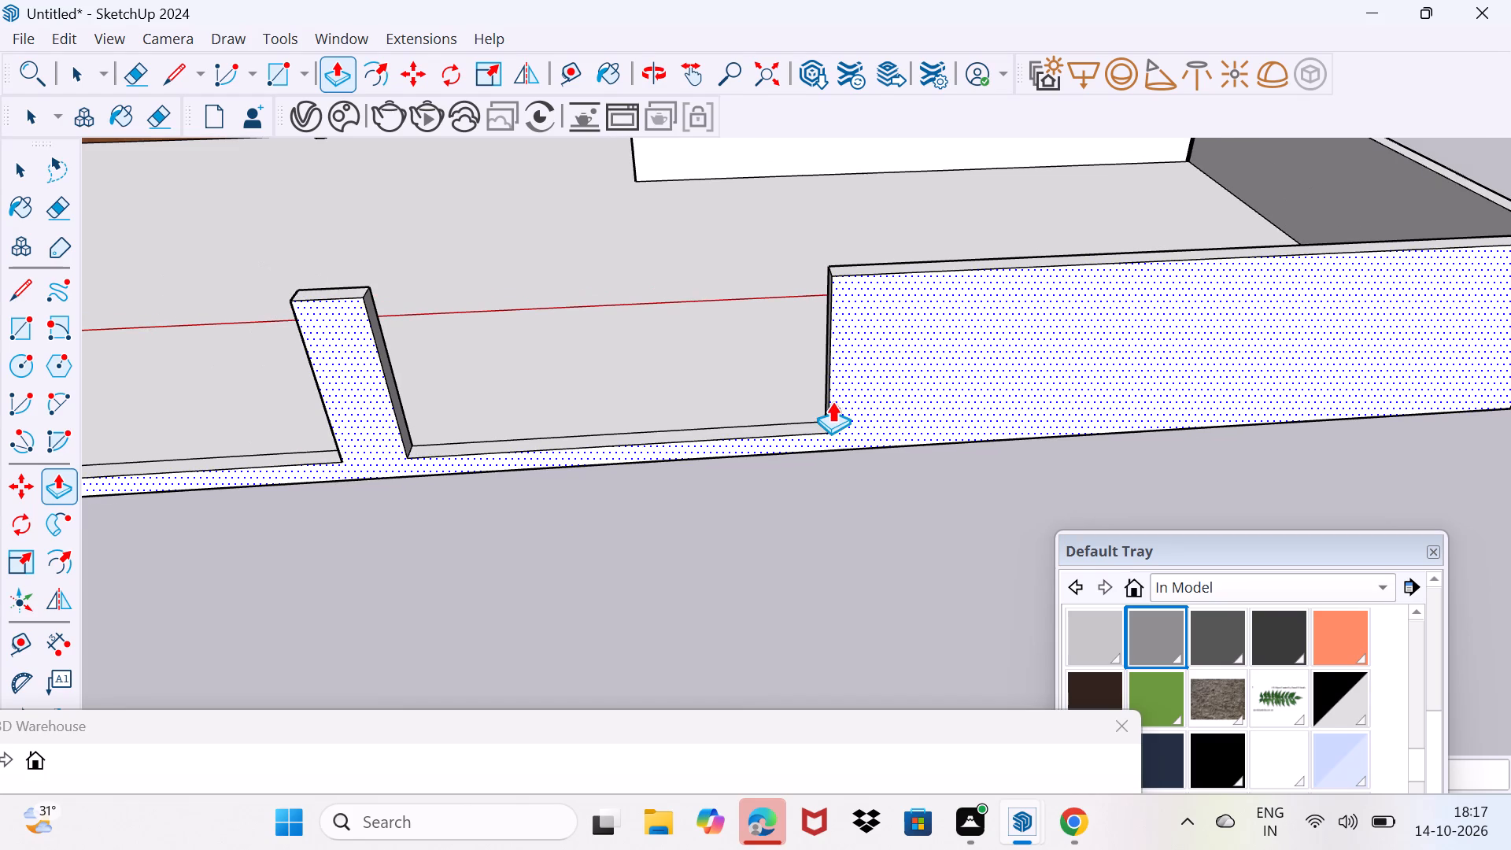
key("space")
Push/Pull the top face of the window-side boundary wall up another 1'.
scroll(832, 401, "down", 4)
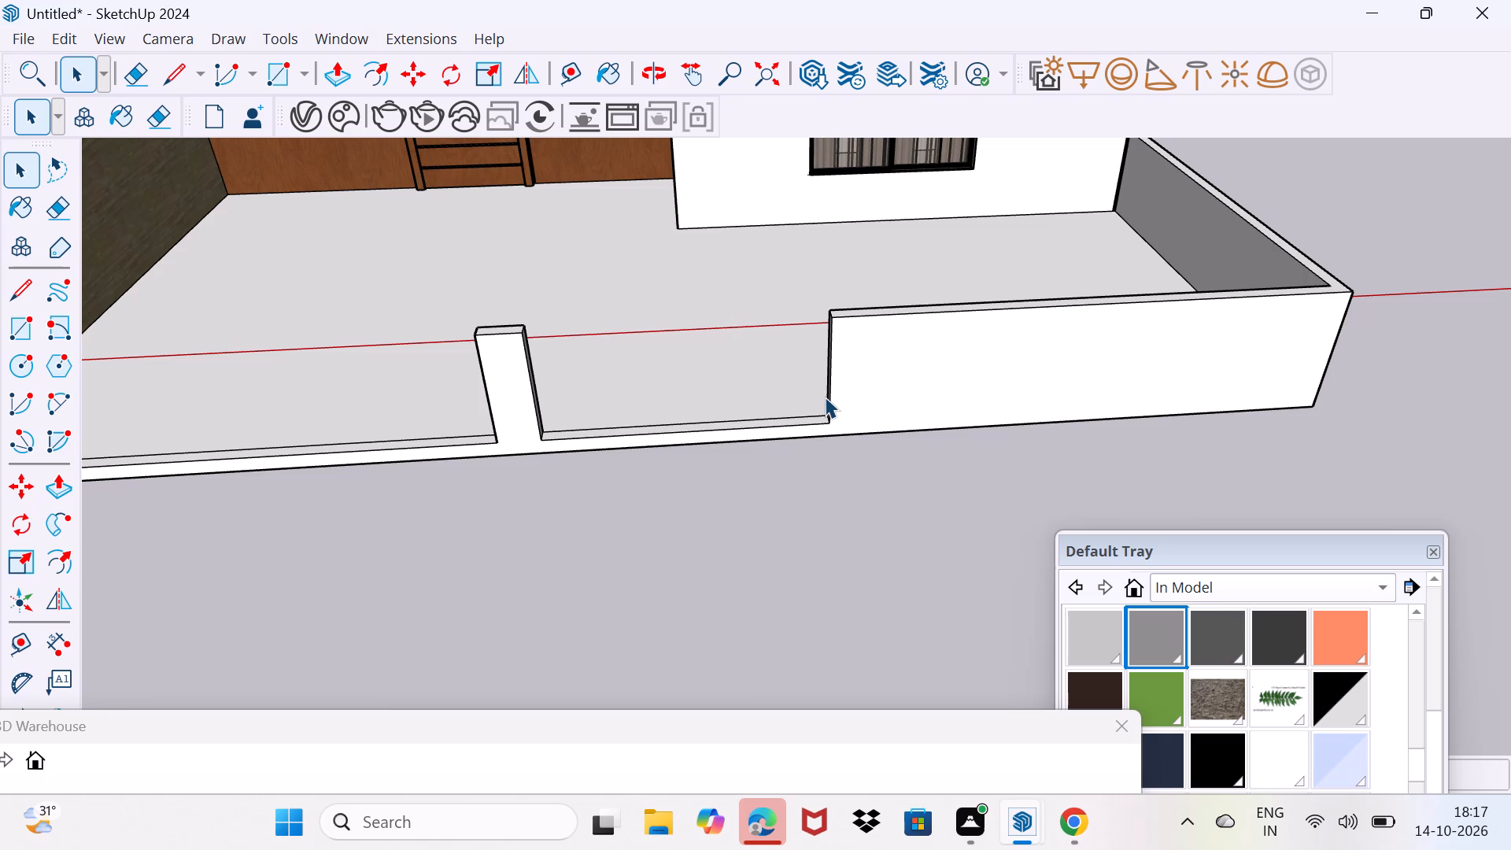
scroll(855, 358, "up", 3)
middle_click_drag(894, 305, 924, 413)
scroll(922, 408, "up", 3)
left_click(902, 353)
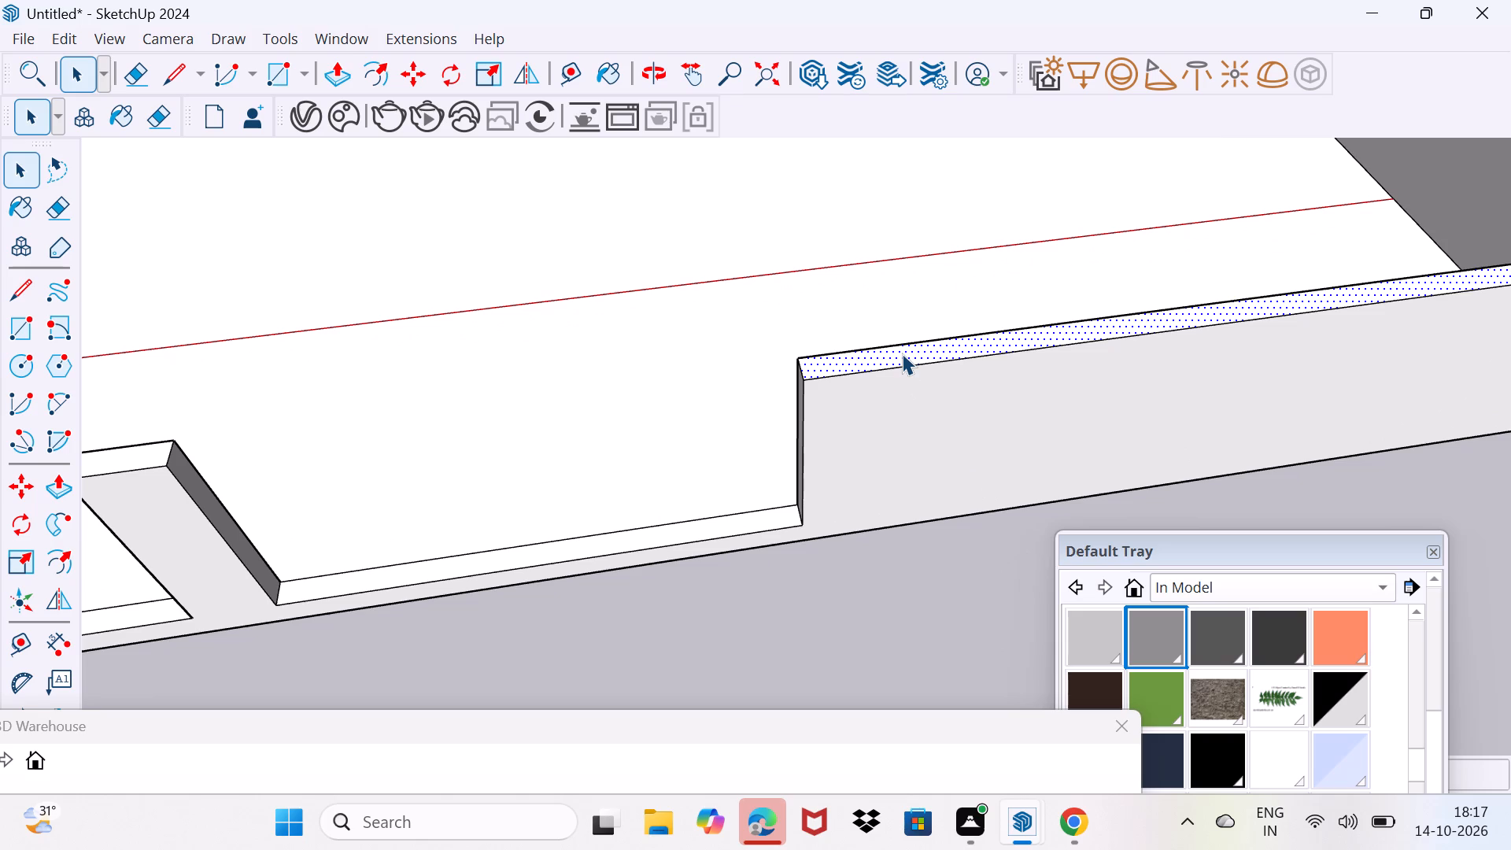
key("p")
left_click(902, 353)
type("1'")
key("Return")
Push/Pull the top face of the narrow front pillar up another 1'.
scroll(892, 334, "down", 3)
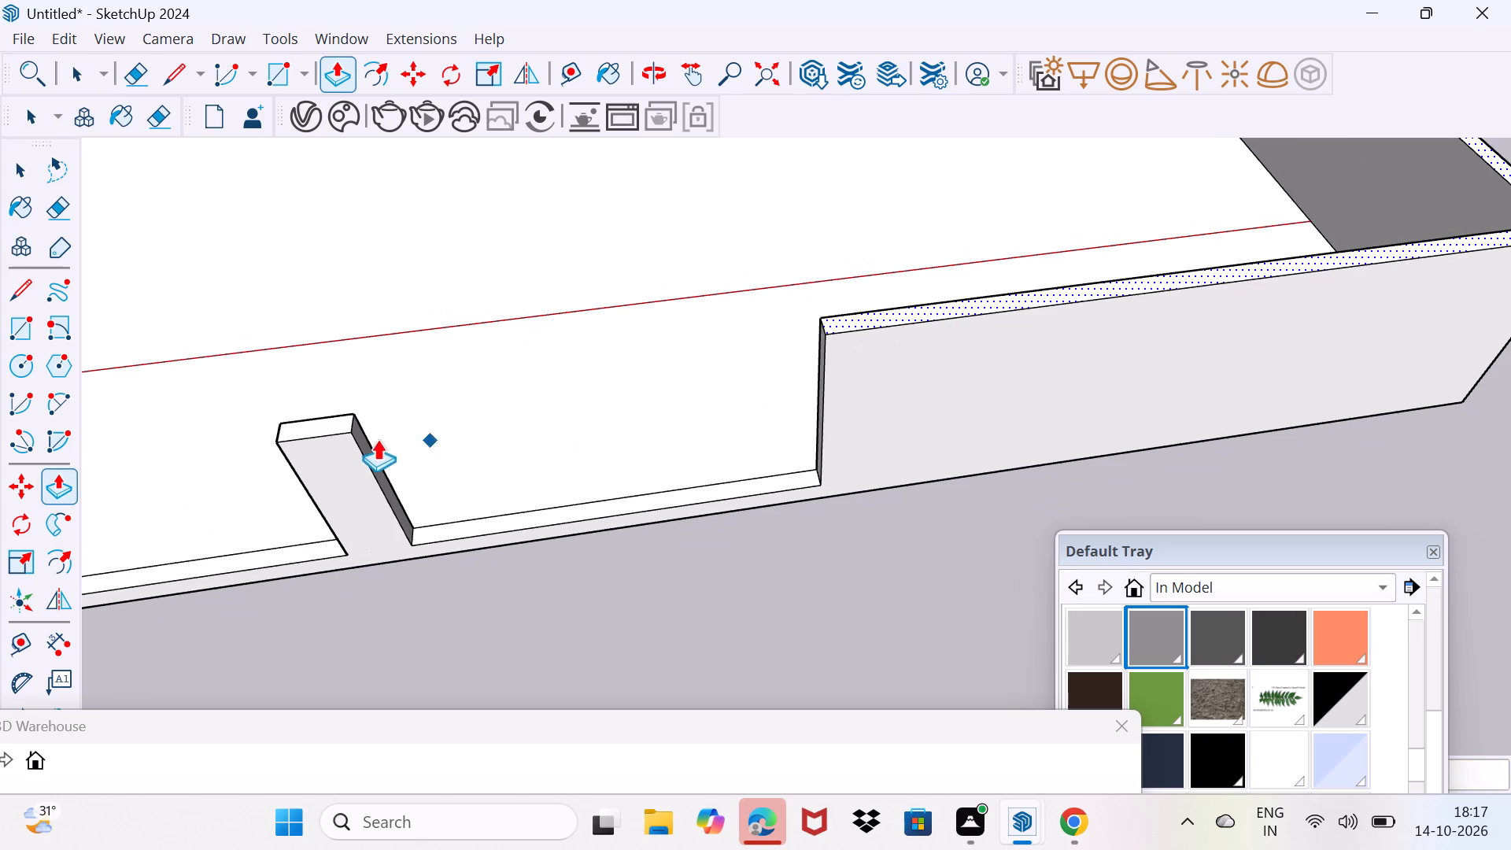
scroll(323, 427, "up", 2)
key("space")
left_click(323, 426)
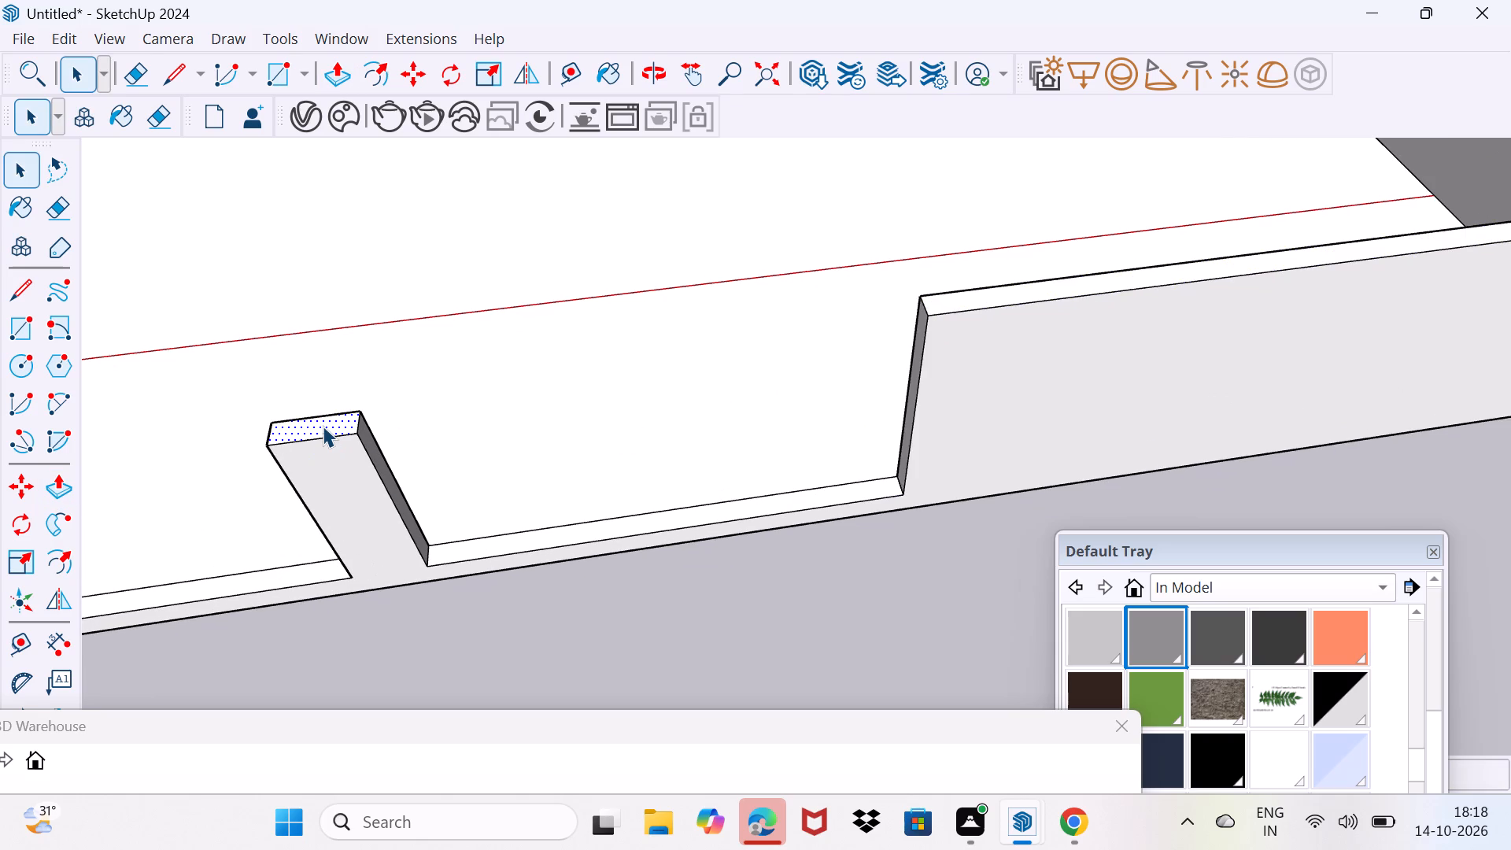
key("p")
left_click(323, 426)
type("1'")
key("Return")
Push/Pull the top face of the L-shaped corner wall beside the dark side wall up another 1'.
scroll(323, 407, "down", 8)
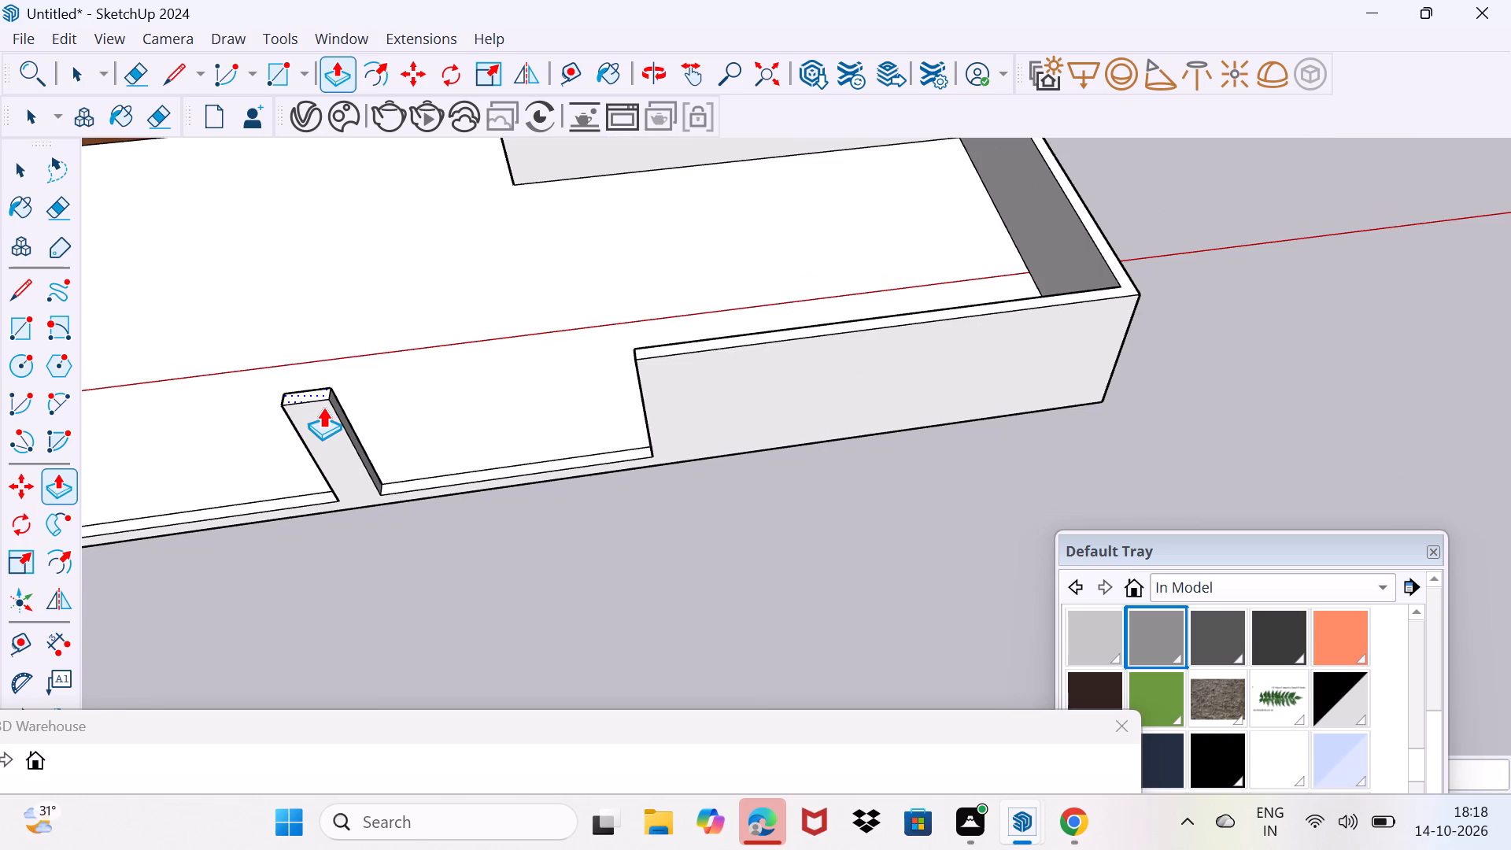
middle_click_drag(323, 407, 1033, 373)
scroll(580, 466, "up", 3)
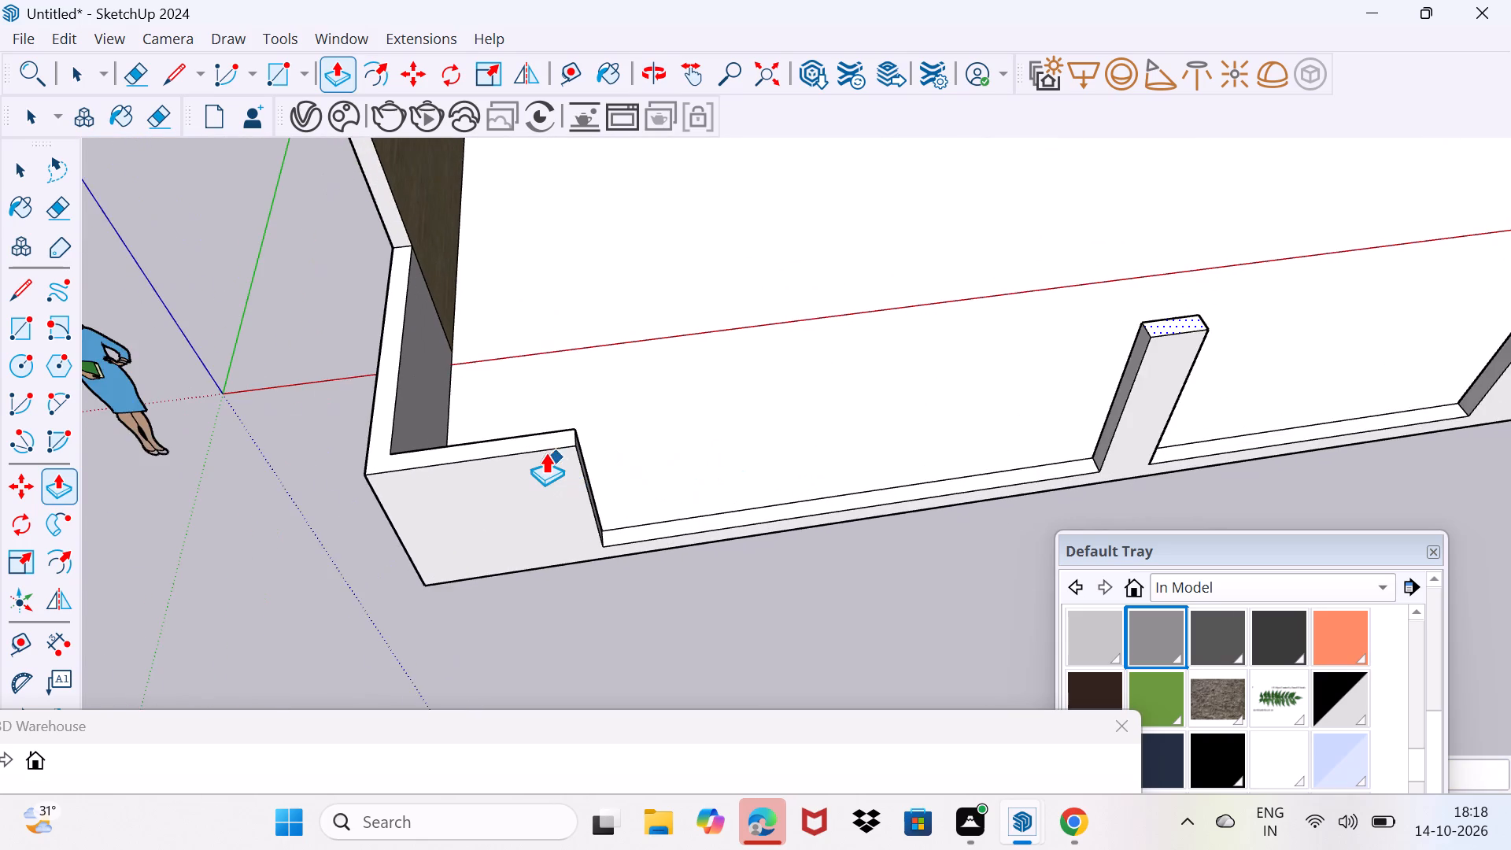
scroll(542, 451, "up", 4)
key("space")
left_click(535, 436)
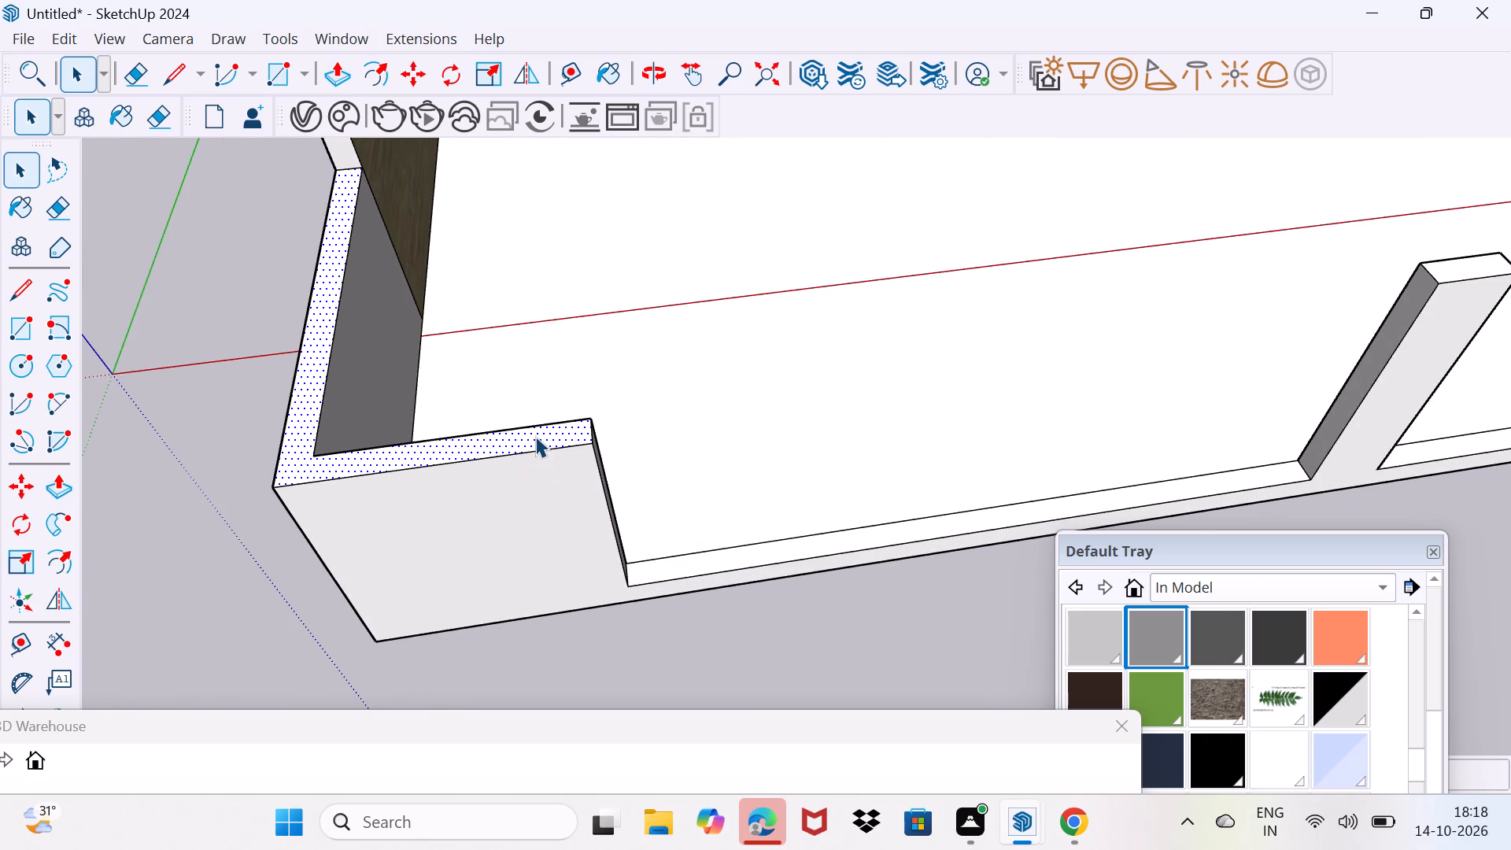
key("p")
left_click(535, 436)
type("1'")
key("Return")
key("space")
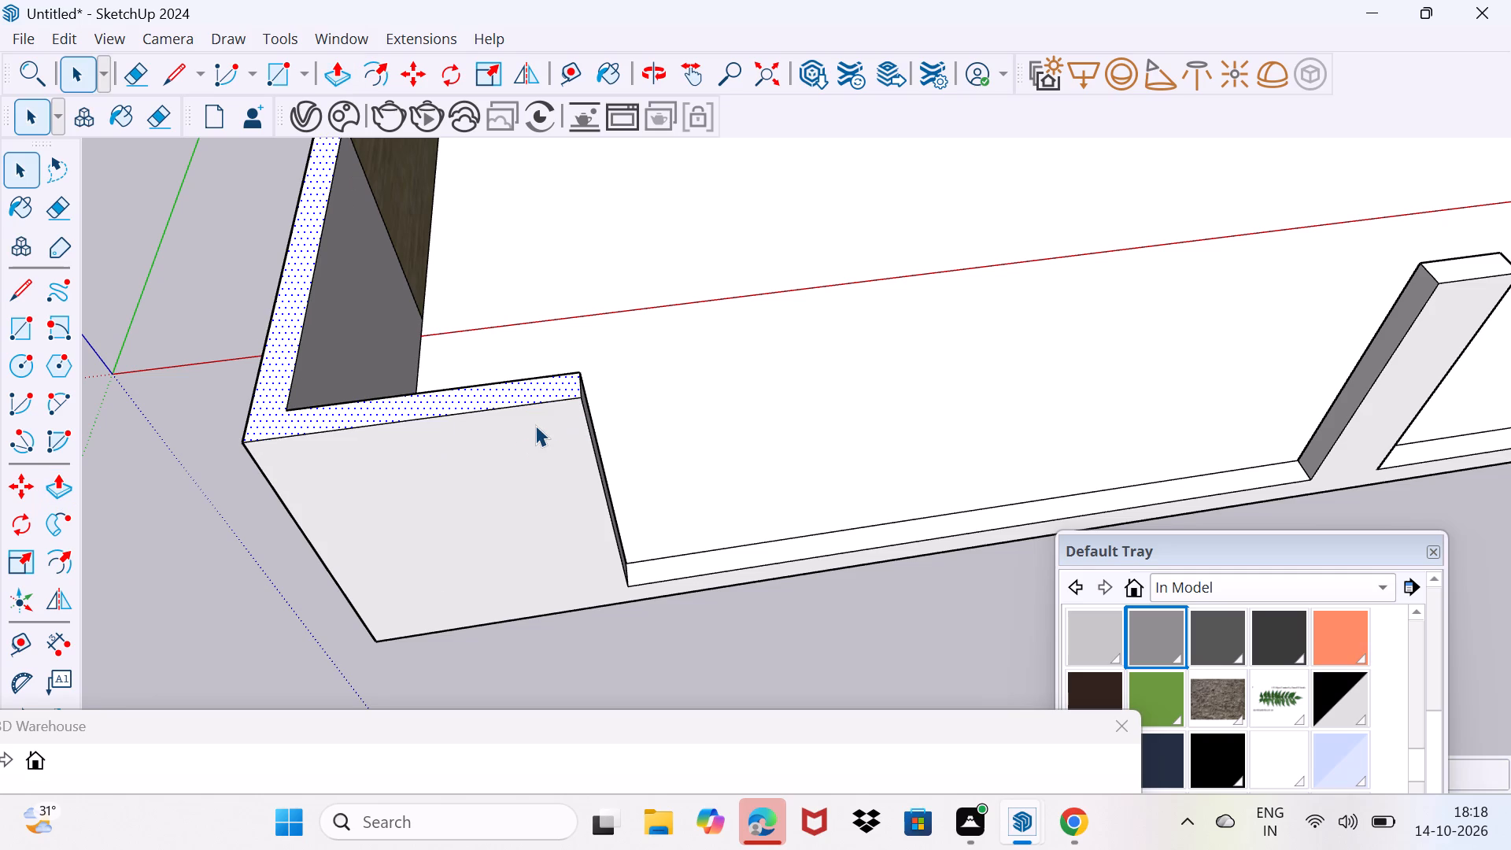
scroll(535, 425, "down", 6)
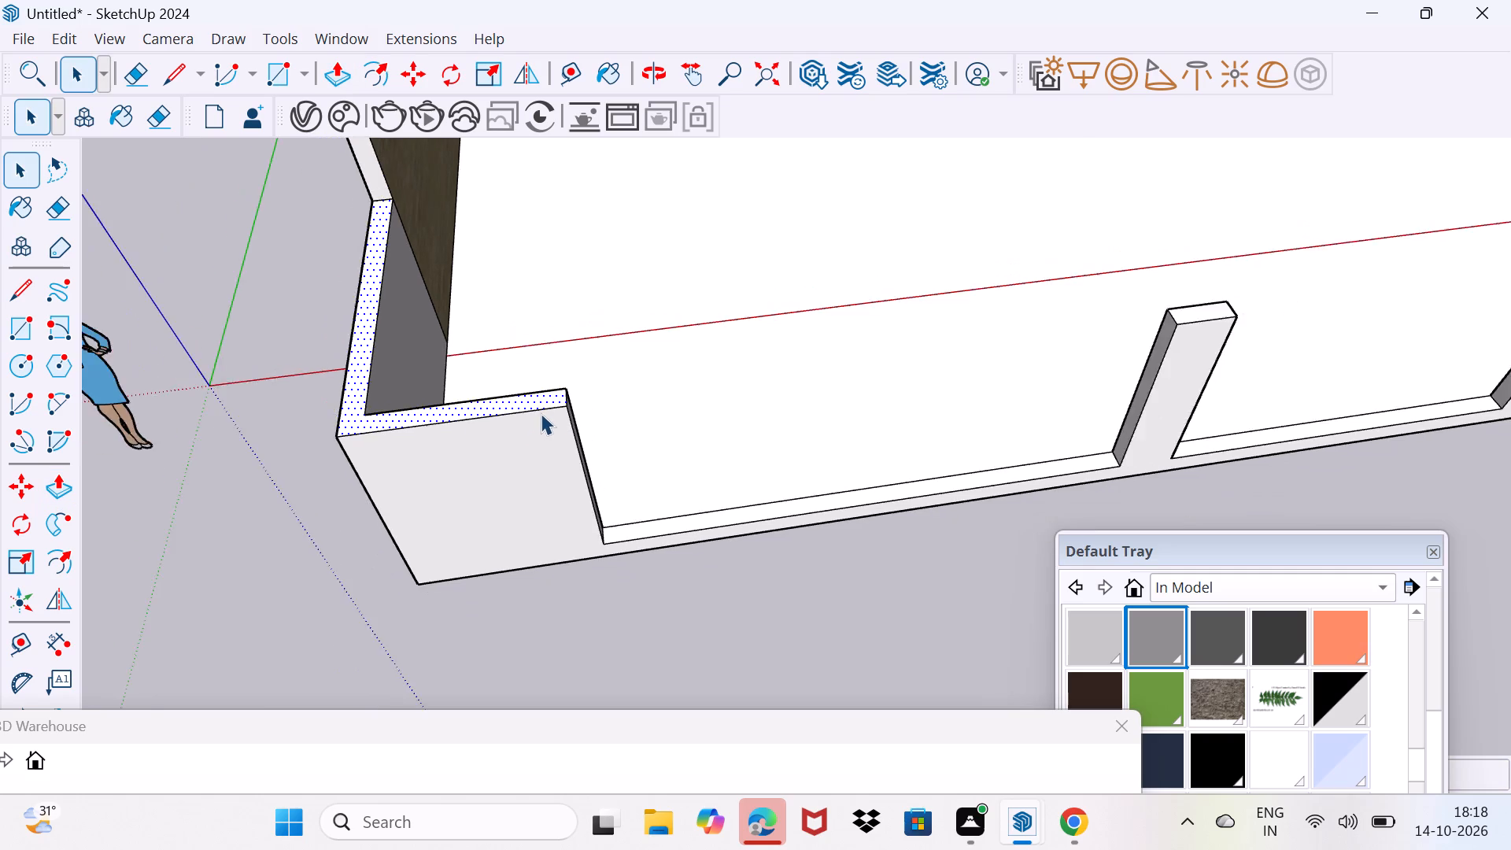
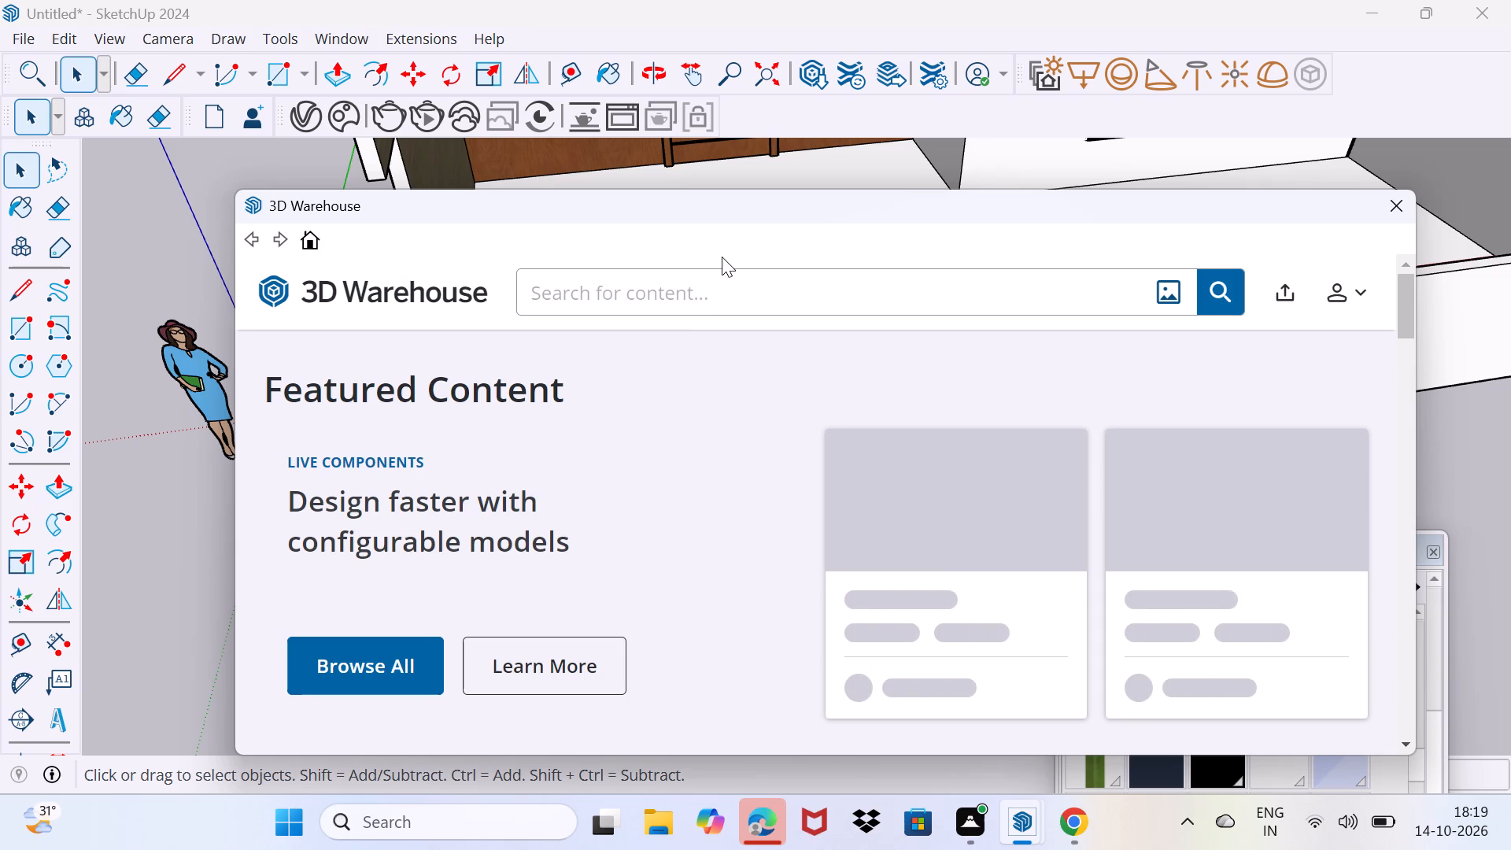
Search the 3D Warehouse for "gate" and look through the model results.
left_click(719, 297)
type("gate")
key("Return")
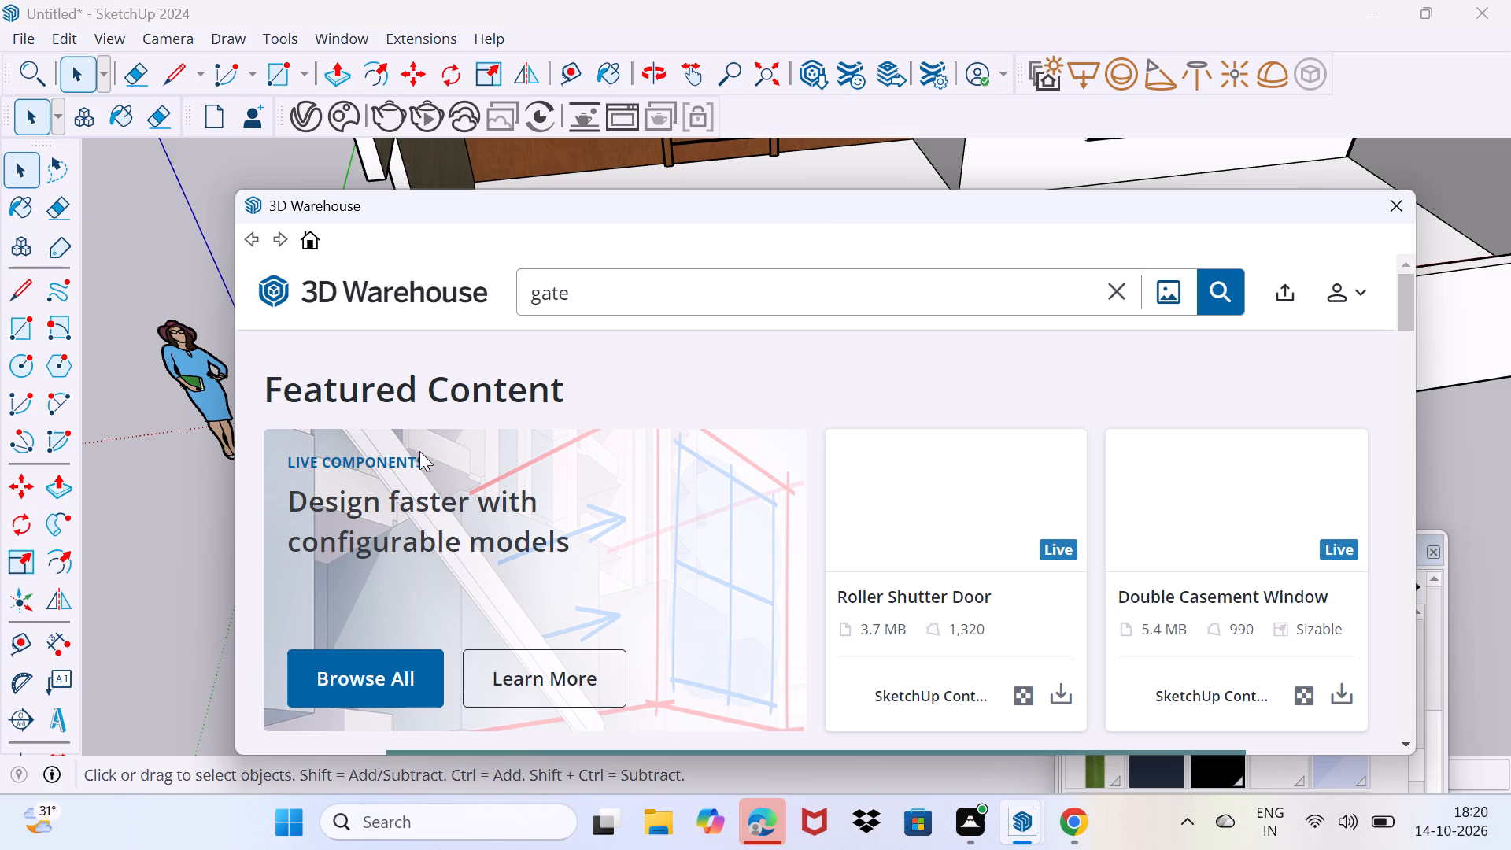
scroll(431, 455, "down", 4)
scroll(463, 448, "up", 3)
scroll(464, 448, "down", 4)
scroll(464, 448, "up", 5)
scroll(464, 445, "down", 4)
scroll(464, 445, "up", 9)
left_click(596, 272)
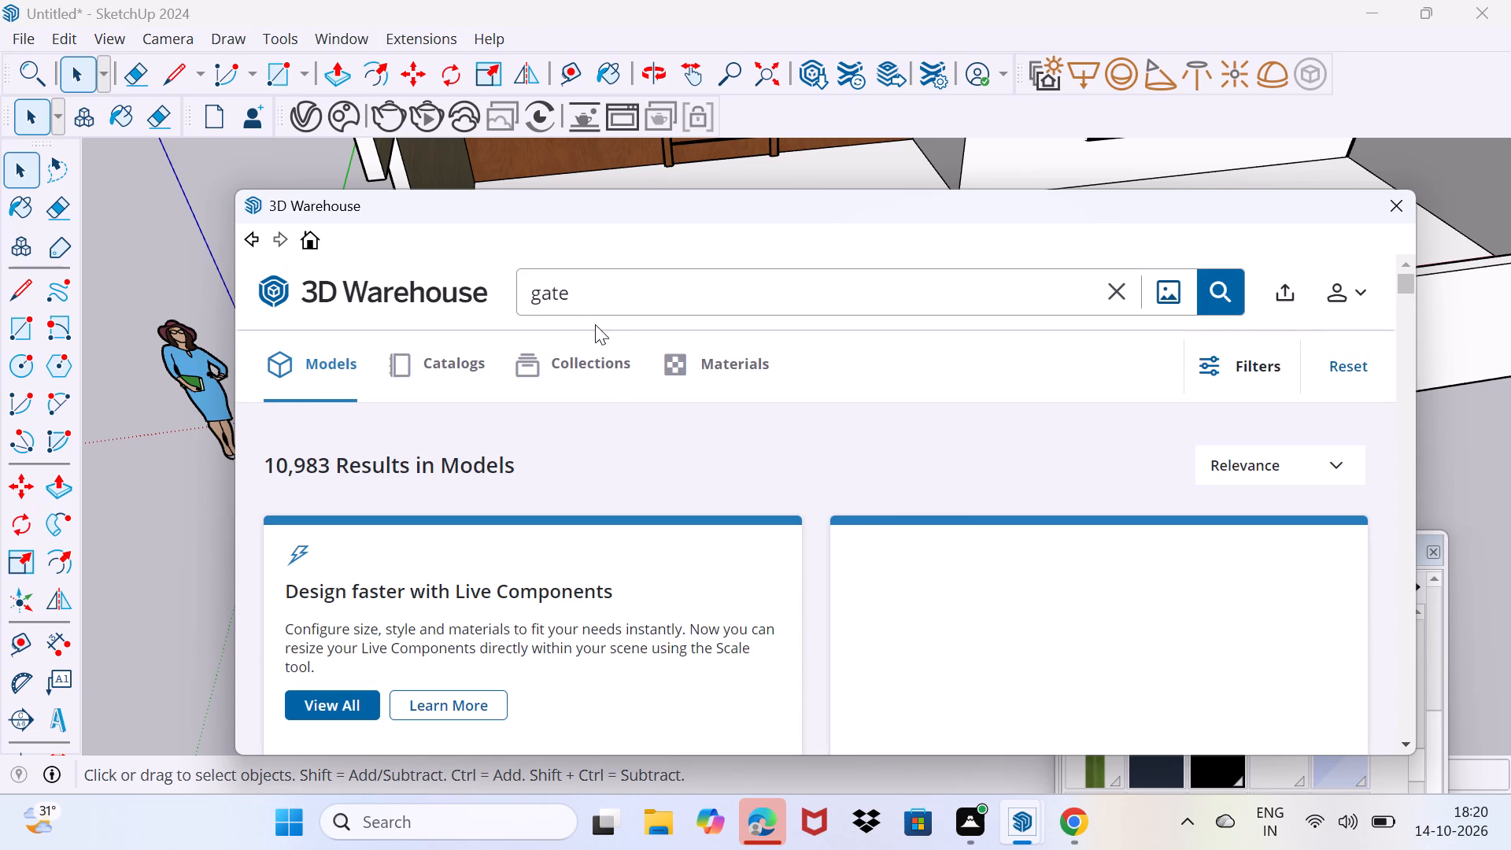
scroll(614, 444, "down", 4)
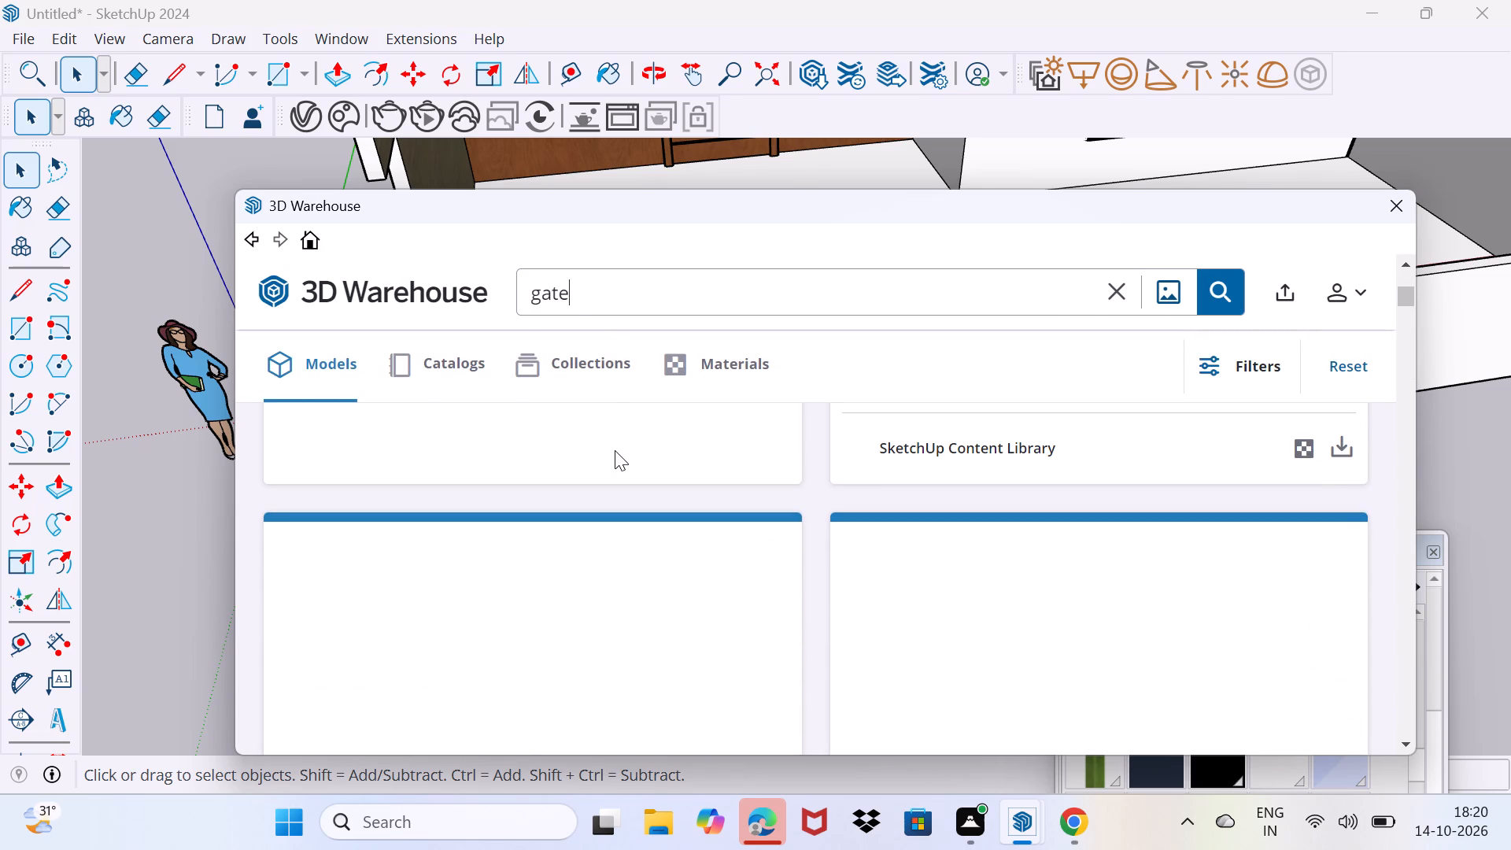
scroll(615, 450, "up", 3)
scroll(615, 450, "down", 2)
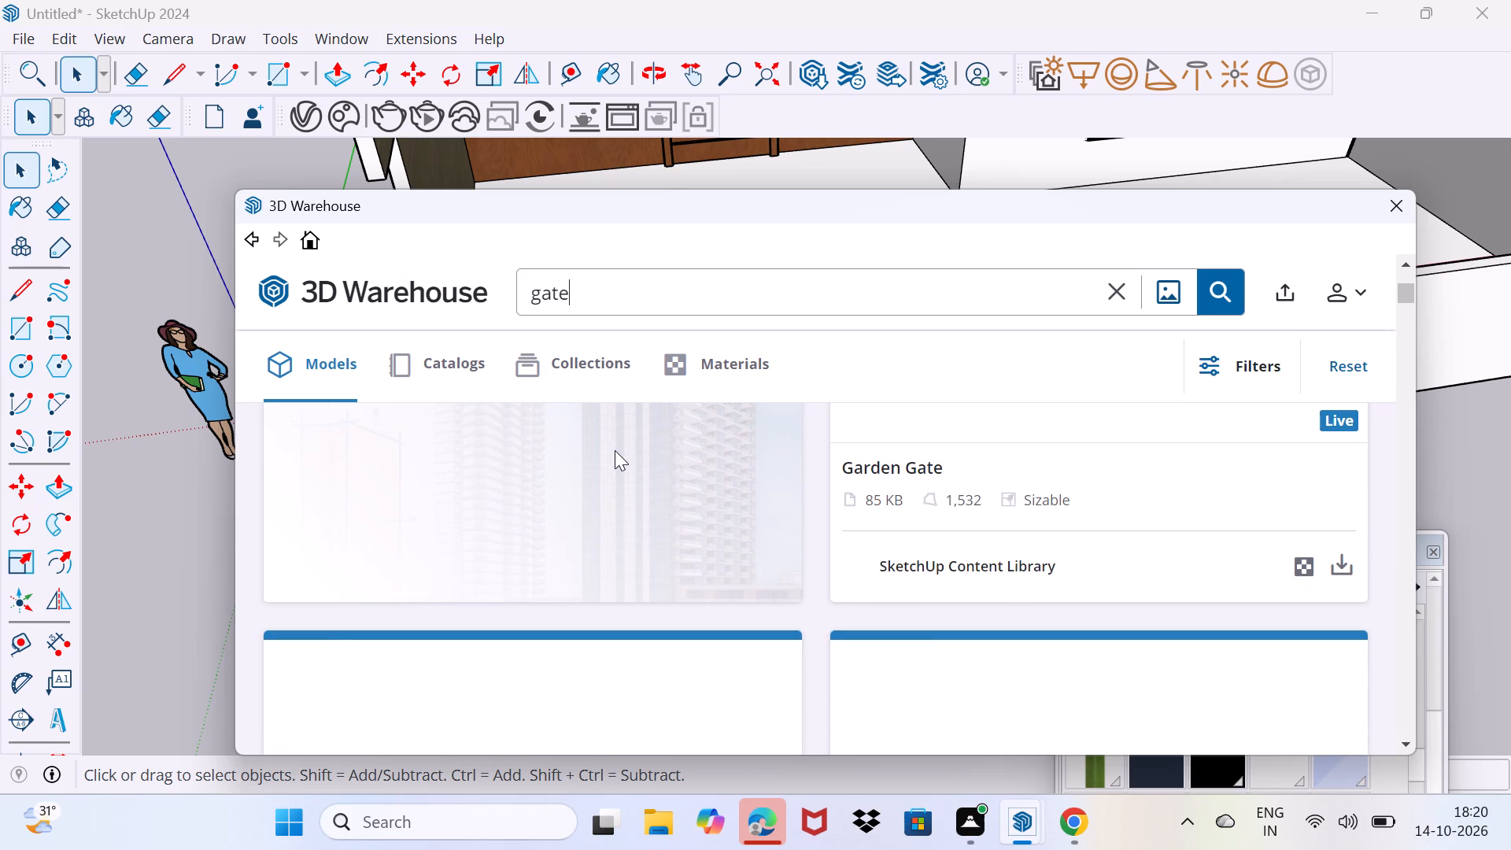
scroll(615, 450, "up", 2)
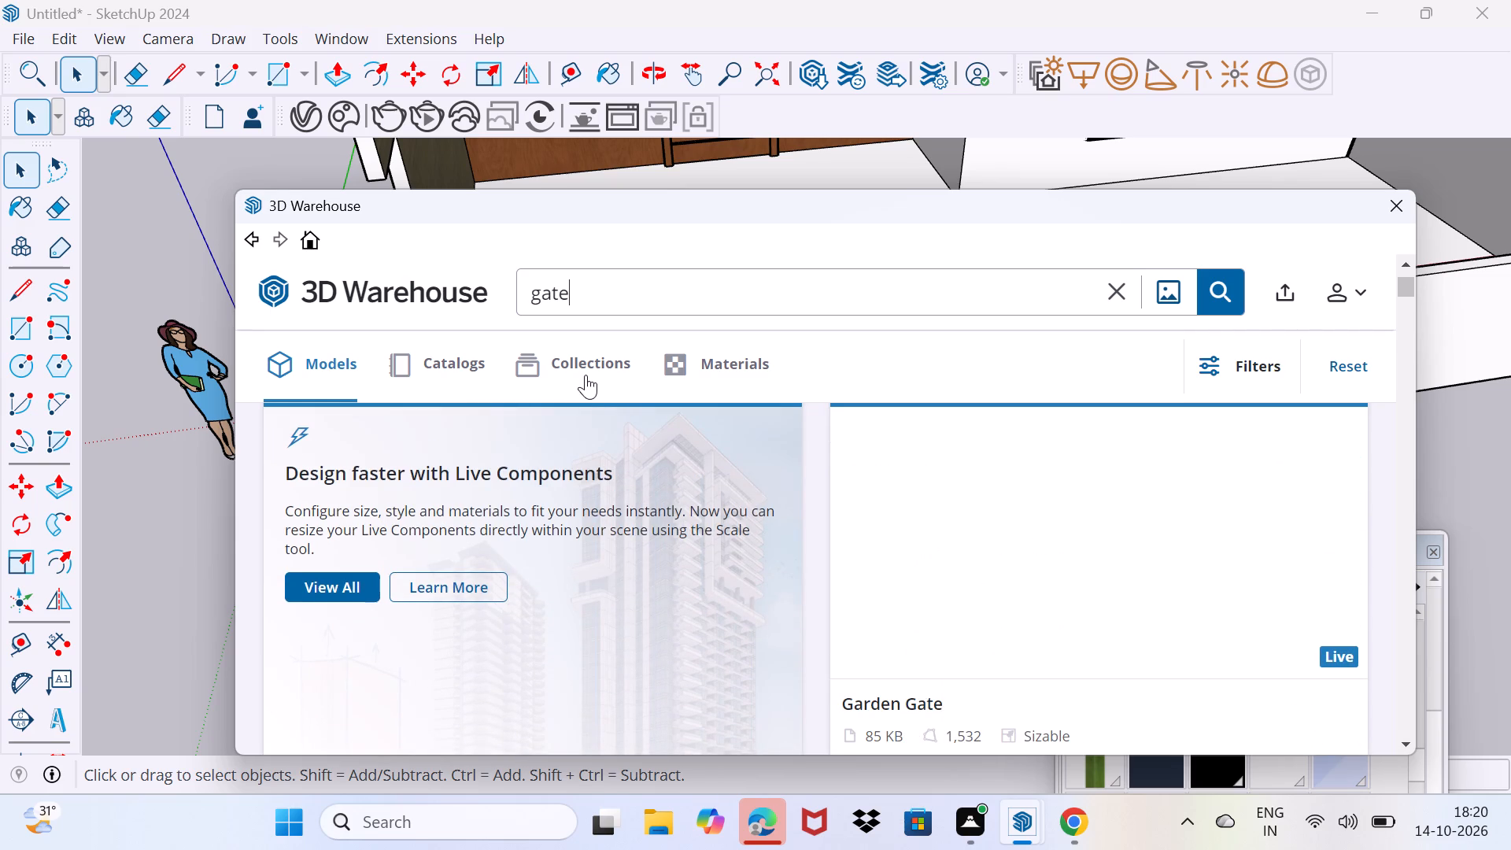
Check the 3D Warehouse collections for "gate", then close the warehouse window.
left_click(561, 364)
triple_click(560, 364)
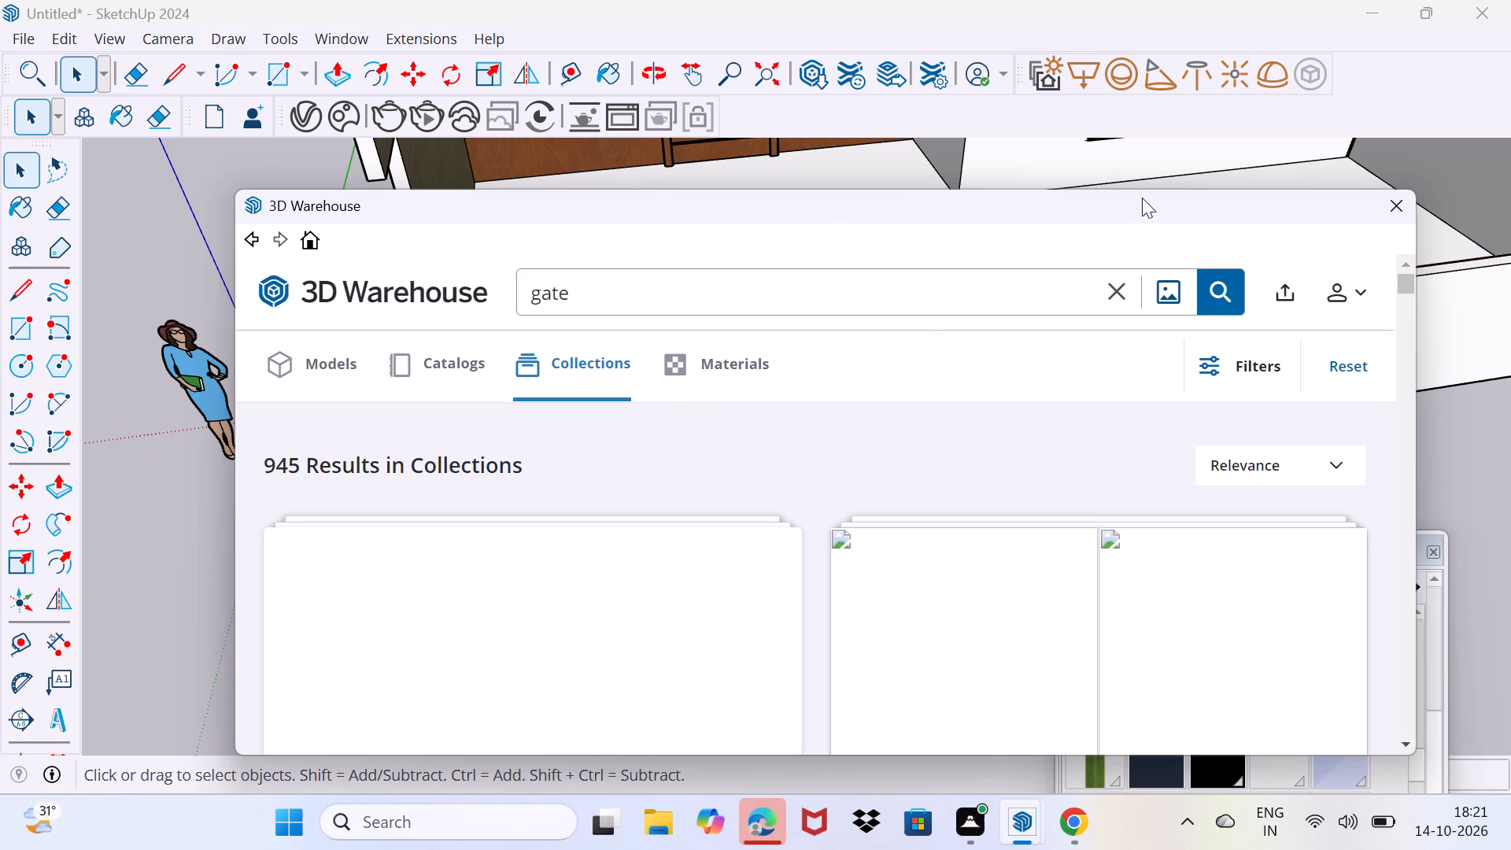
left_click(1232, 292)
scroll(943, 520, "down", 3)
scroll(943, 520, "up", 3)
left_click(1384, 211)
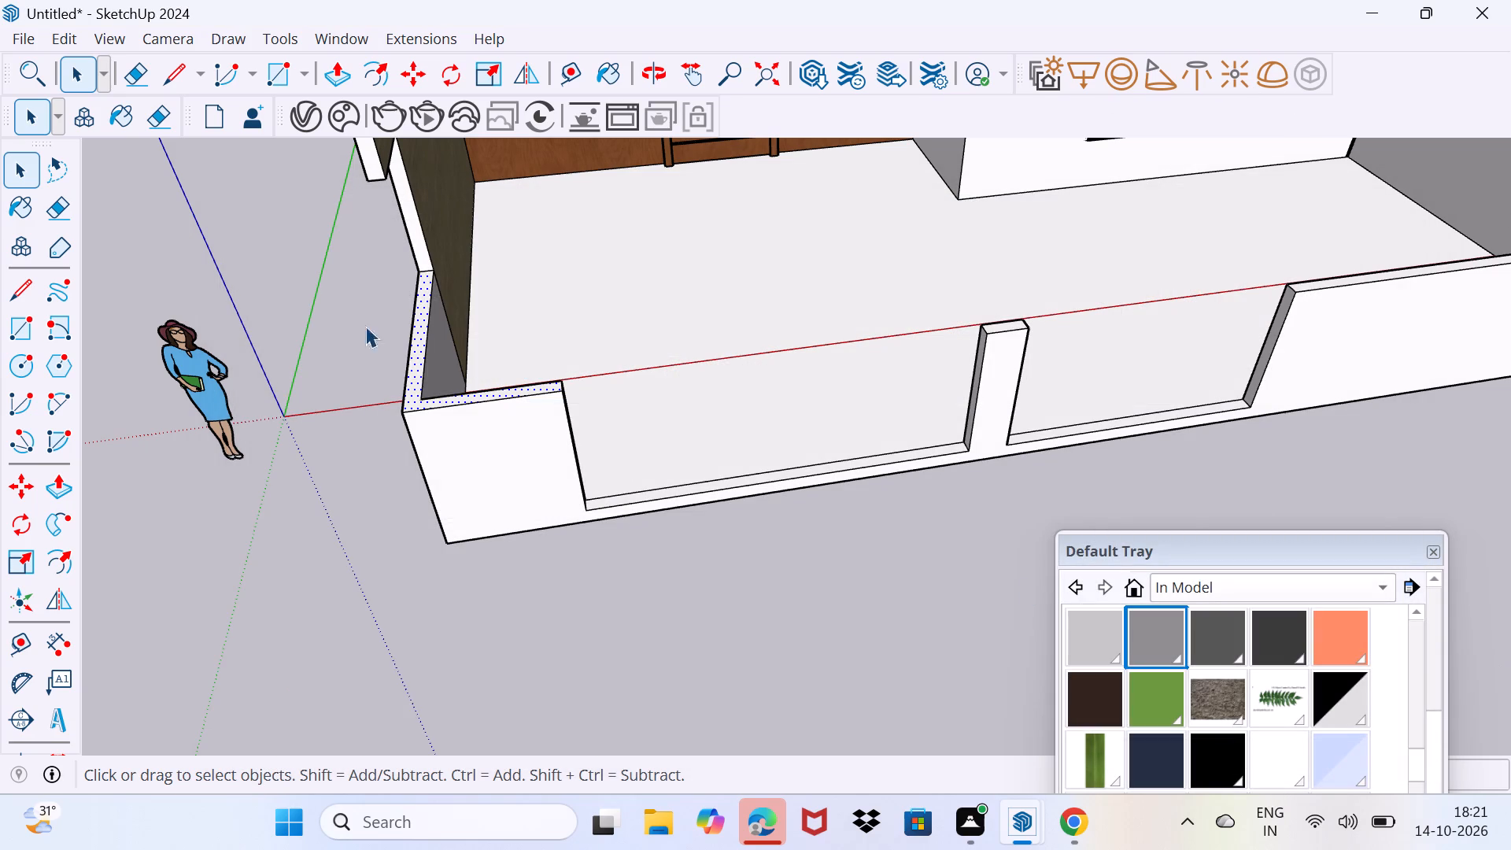
Look through the Downloads folder for a gate model to import, then close the import dialog without importing.
left_click(38, 41)
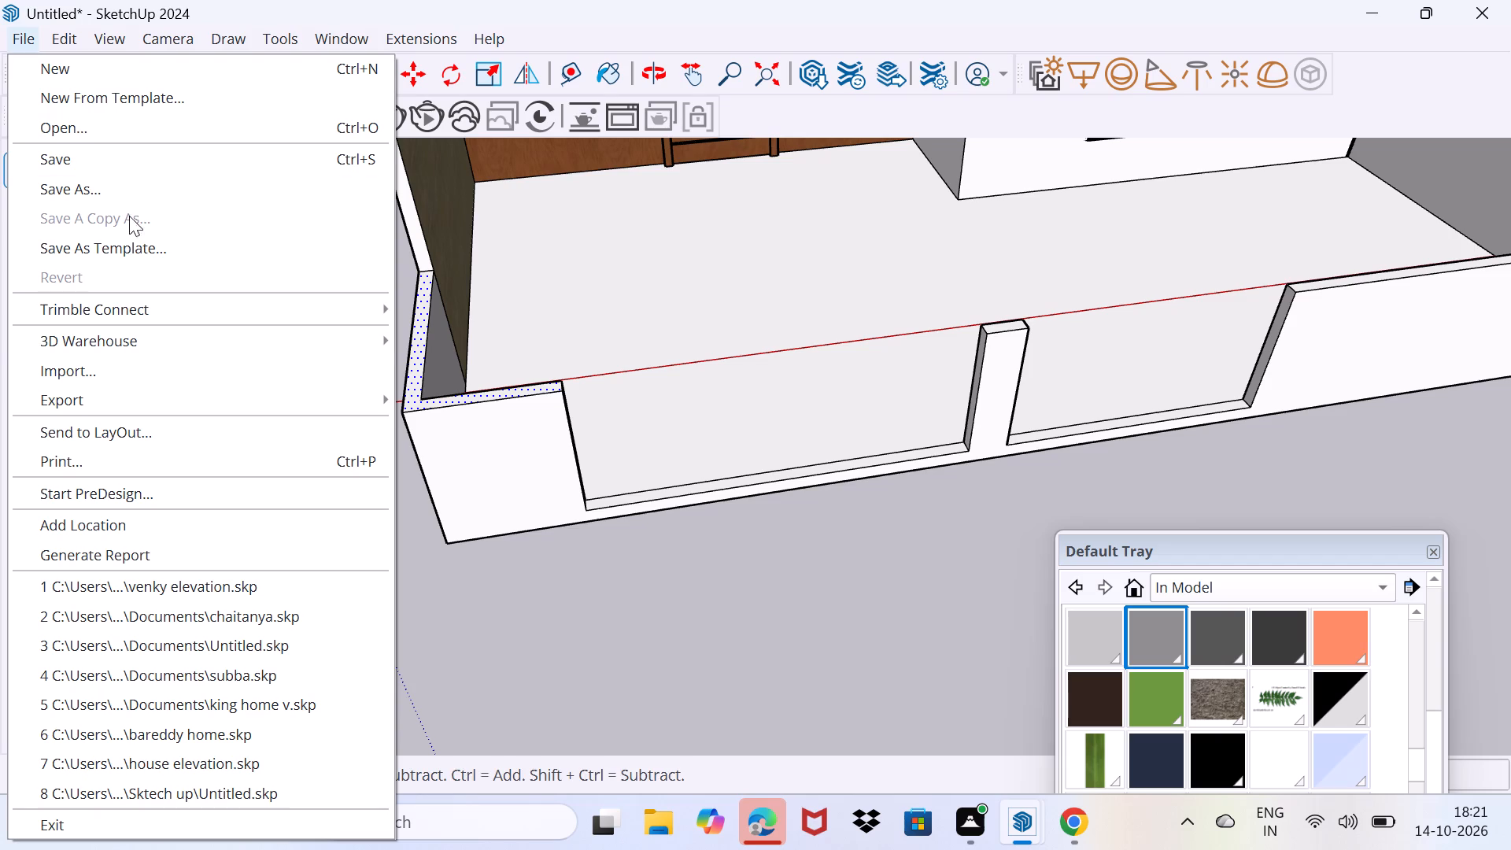
left_click(57, 374)
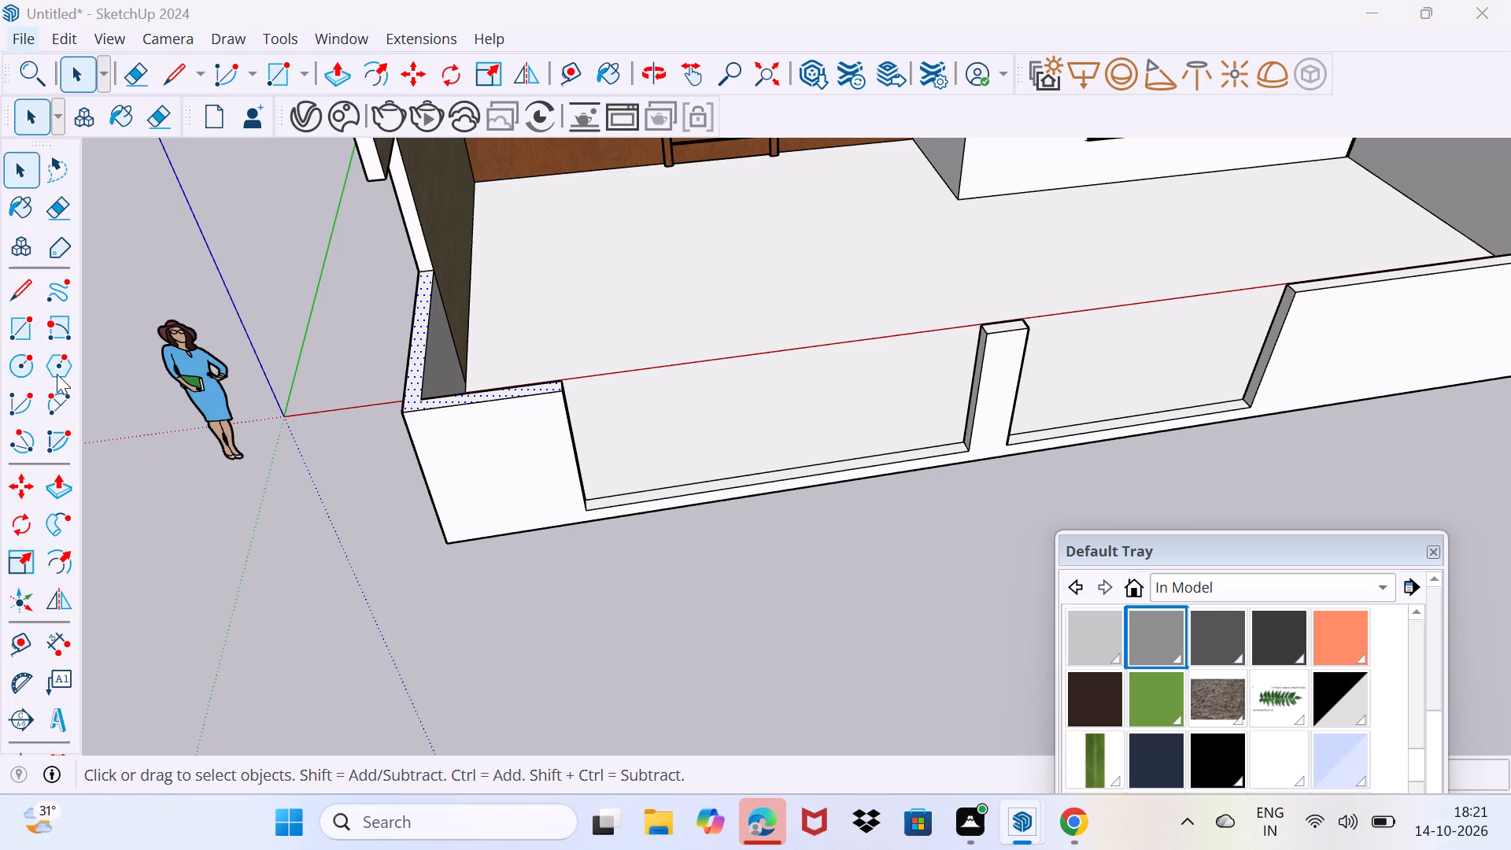
scroll(433, 316, "down", 15)
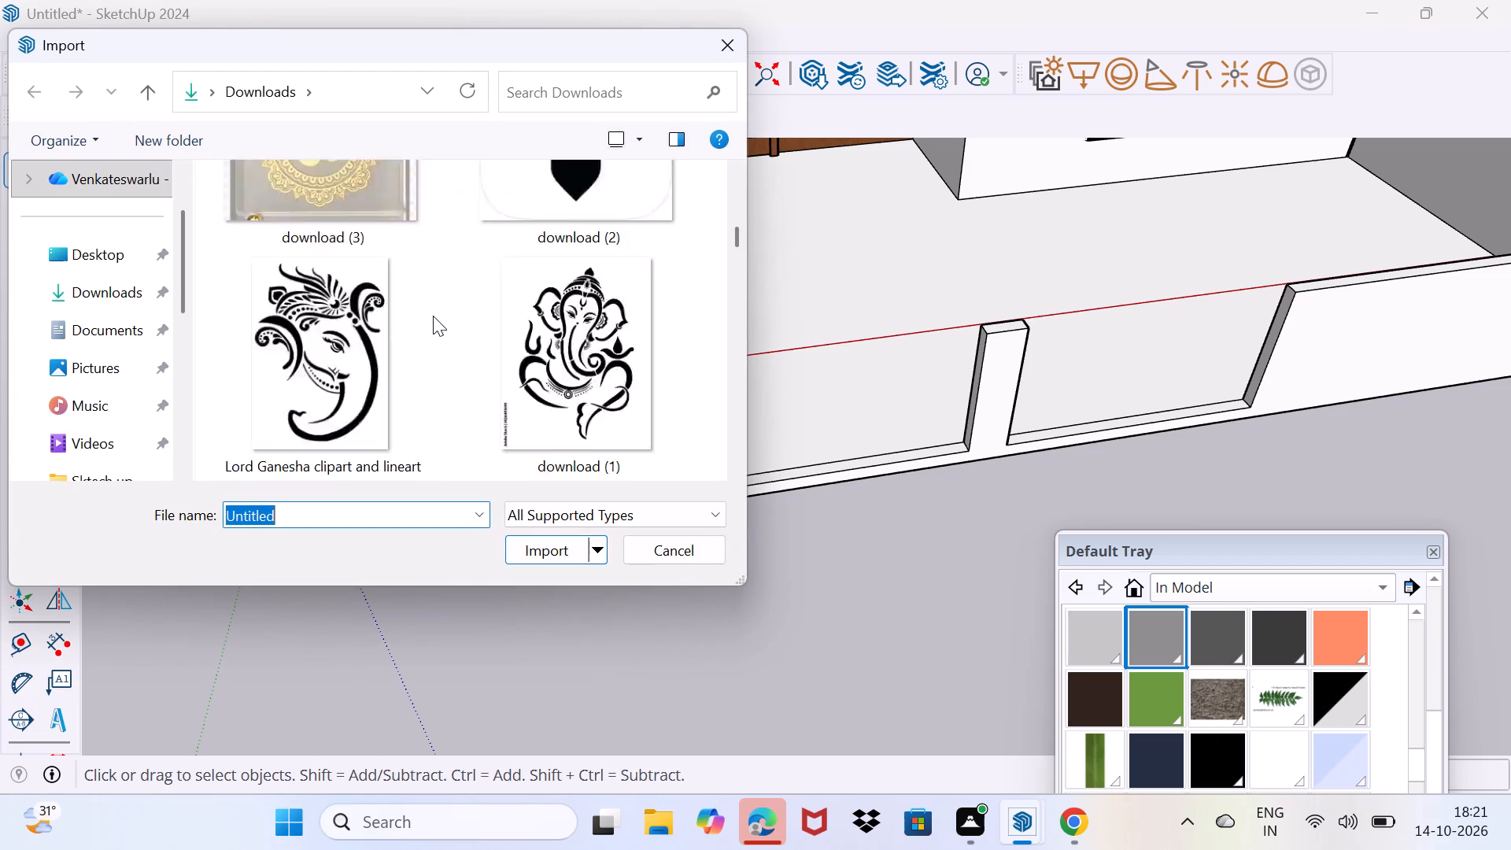
scroll(433, 316, "down", 3)
left_click(115, 279)
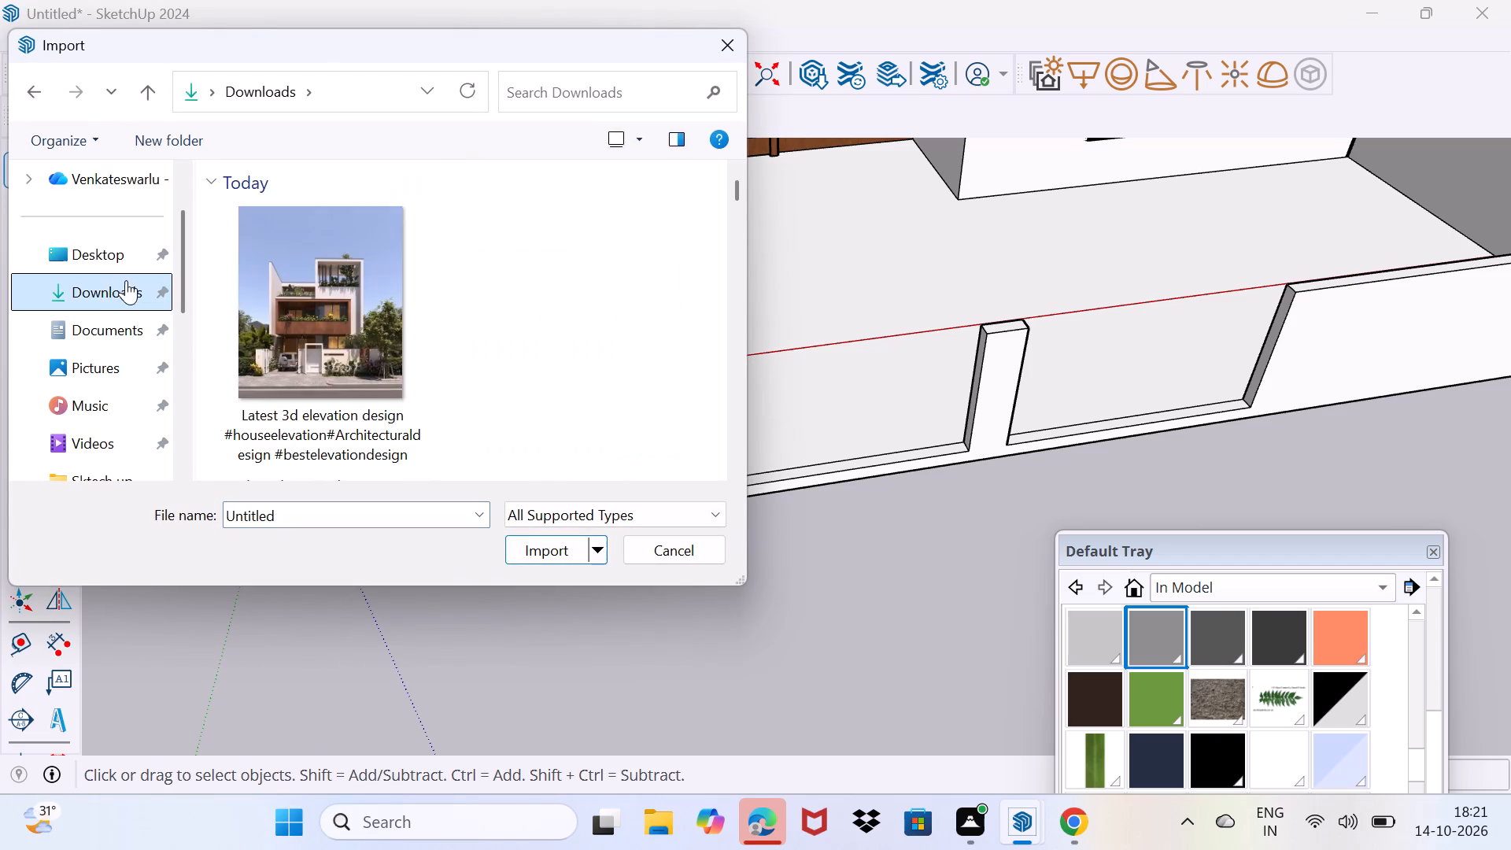
scroll(373, 352, "down", 13)
scroll(373, 352, "down", 10)
scroll(373, 352, "up", 1)
scroll(373, 352, "down", 5)
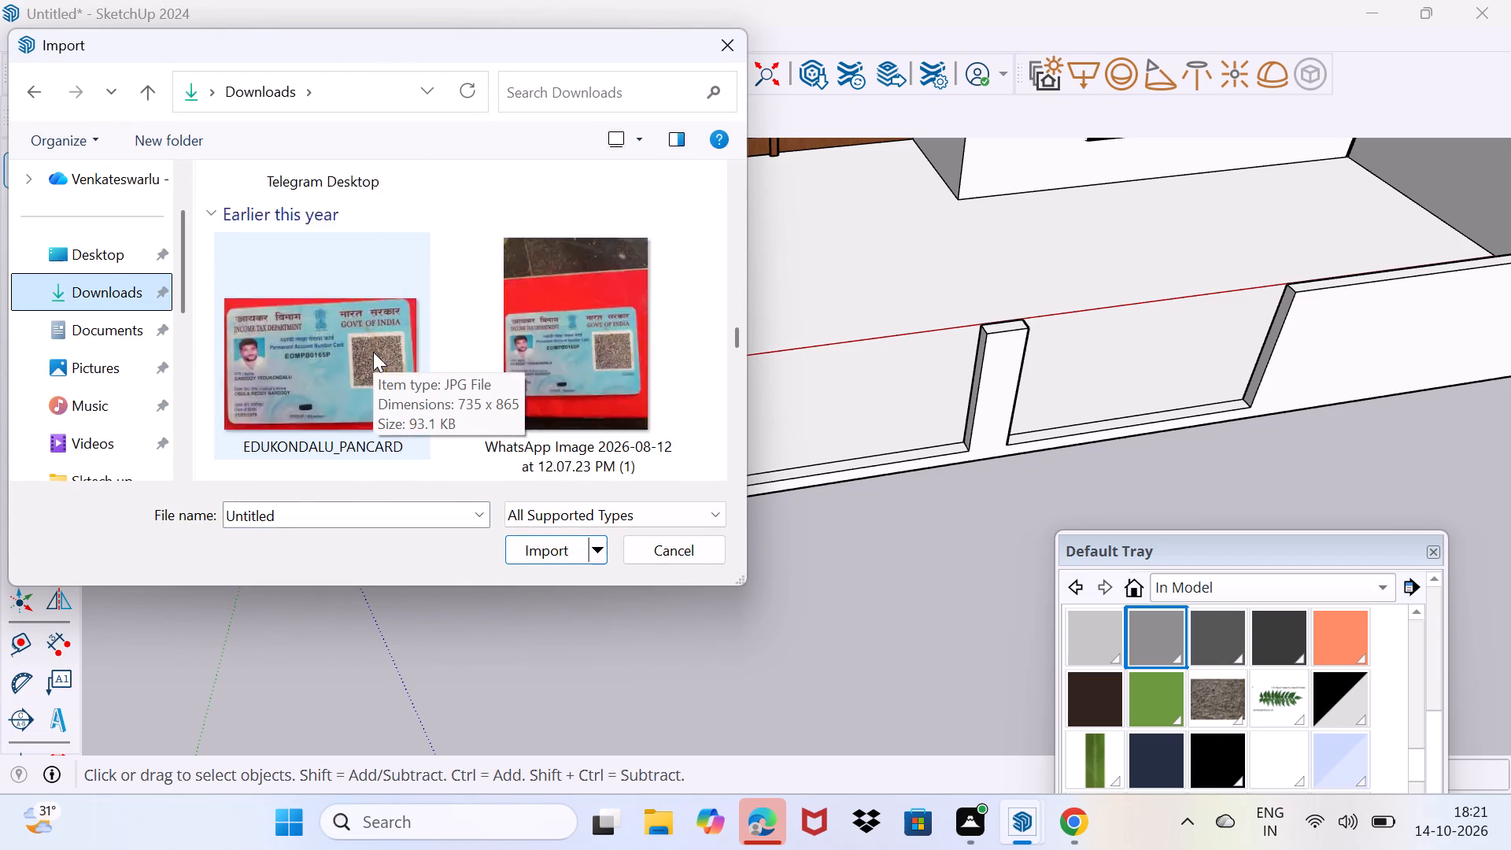
scroll(373, 352, "down", 3)
scroll(373, 352, "down", 20)
scroll(373, 352, "down", 1)
scroll(373, 352, "down", 20)
scroll(373, 352, "down", 20)
scroll(373, 352, "down", 3)
scroll(373, 352, "up", 12)
scroll(373, 352, "down", 1)
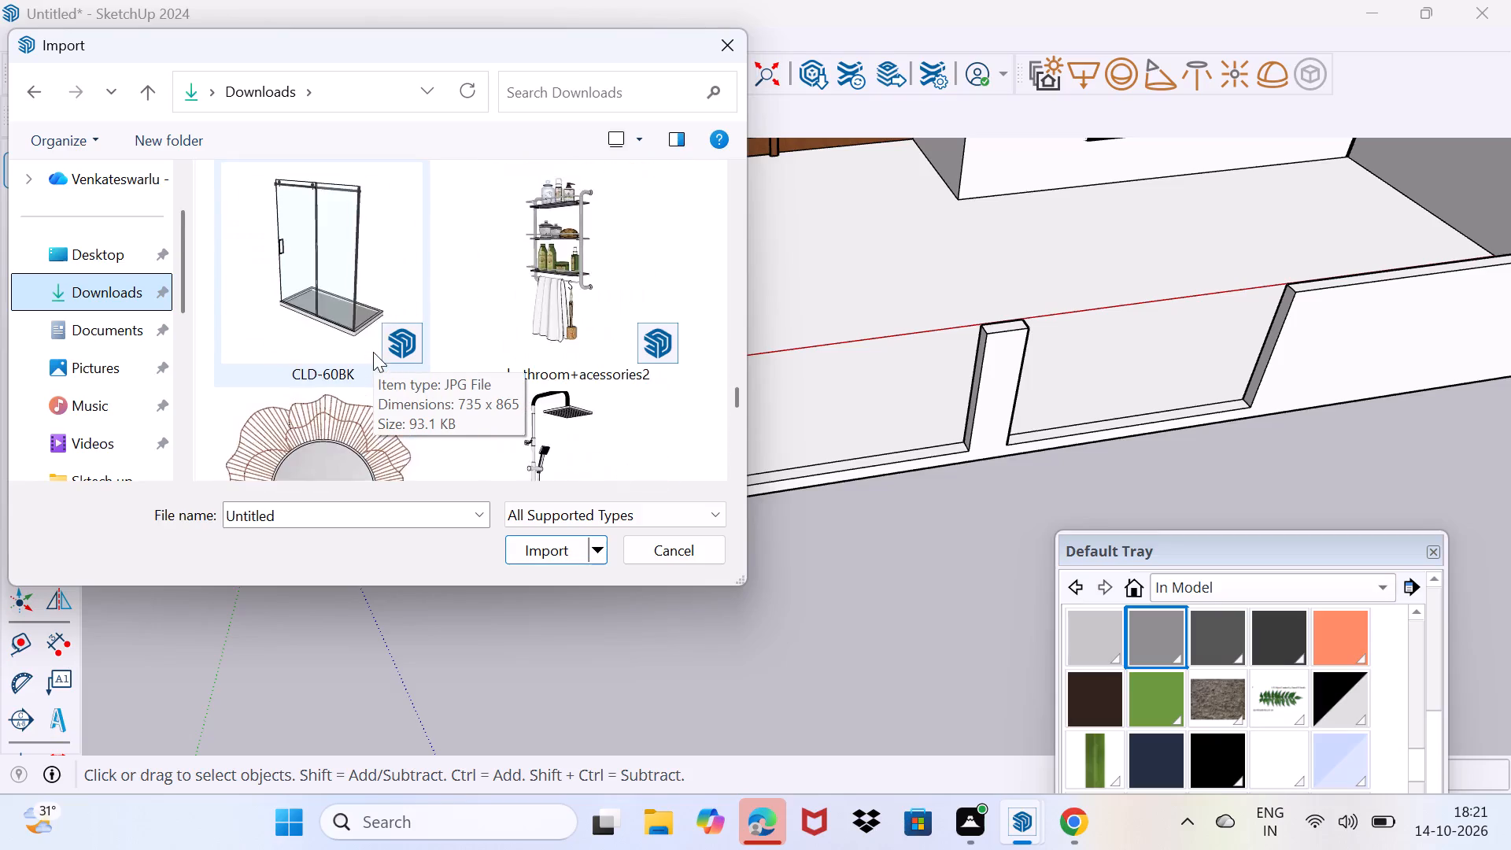
scroll(373, 352, "up", 9)
scroll(373, 352, "up", 14)
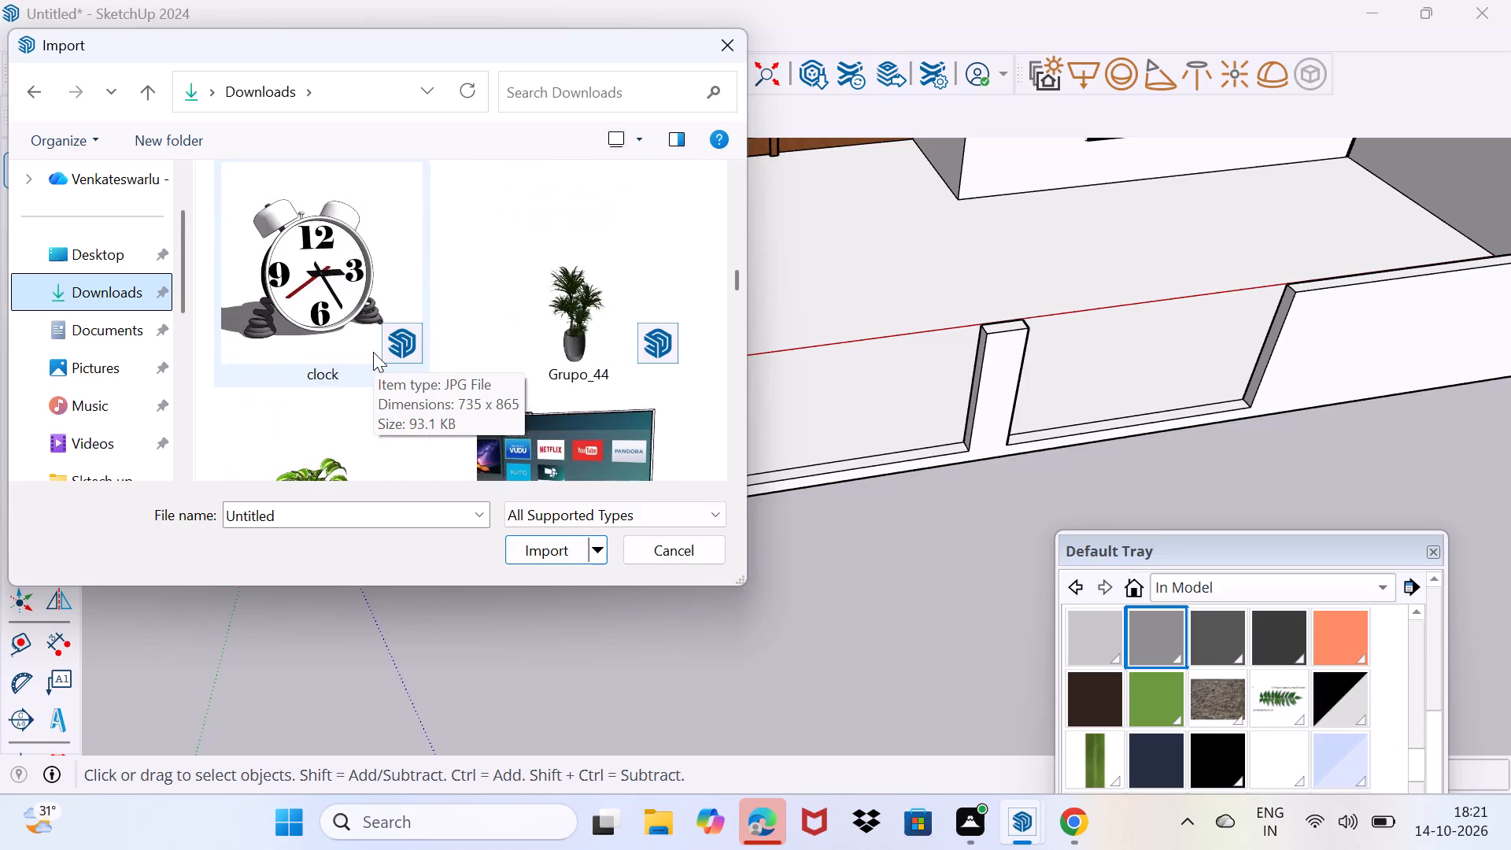
scroll(373, 352, "down", 19)
scroll(373, 352, "up", 1)
scroll(373, 352, "down", 11)
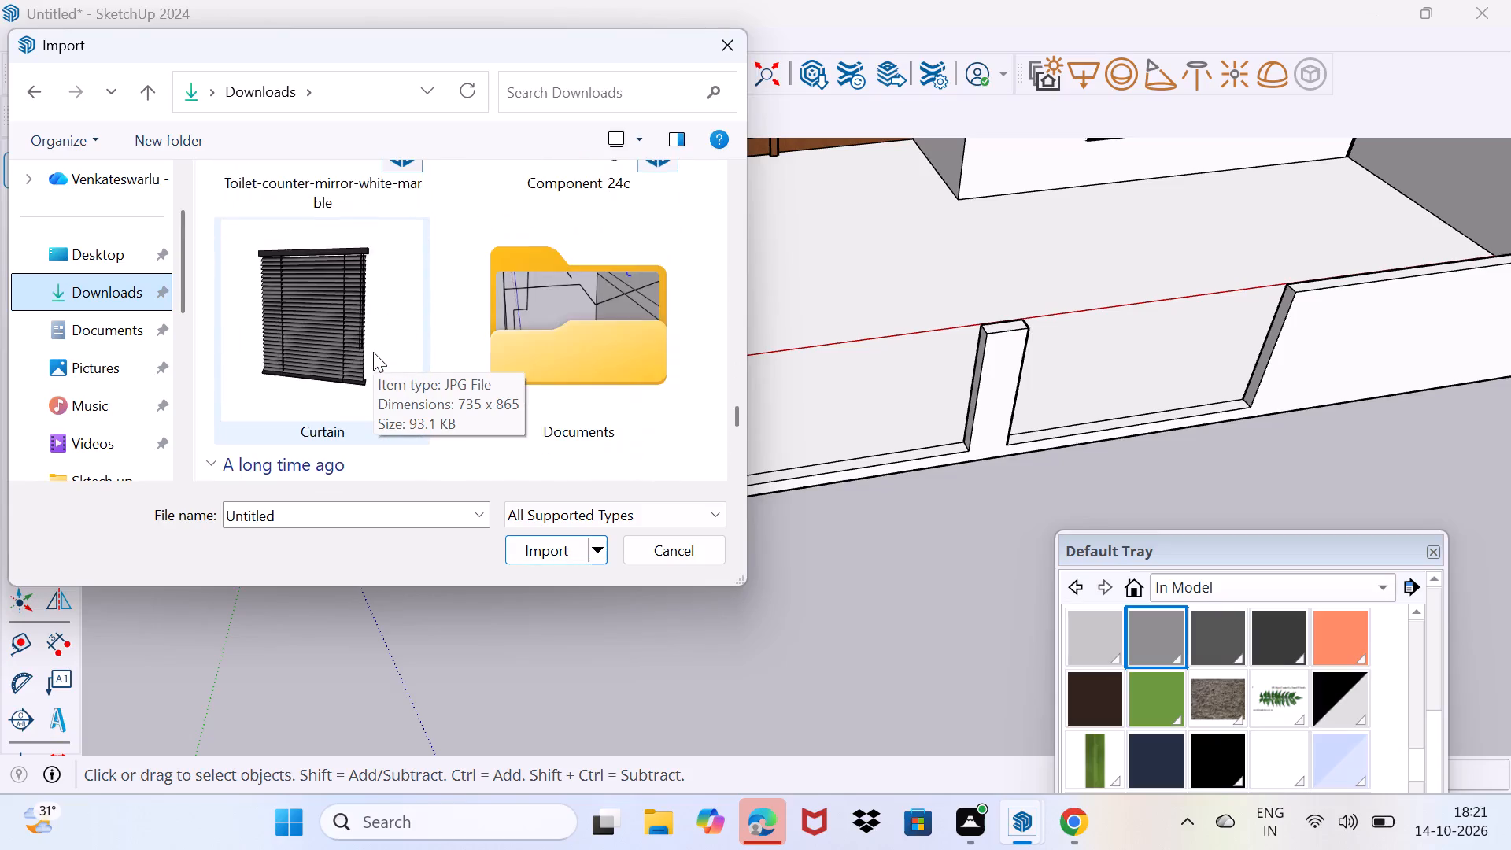
scroll(373, 352, "down", 14)
scroll(373, 352, "up", 12)
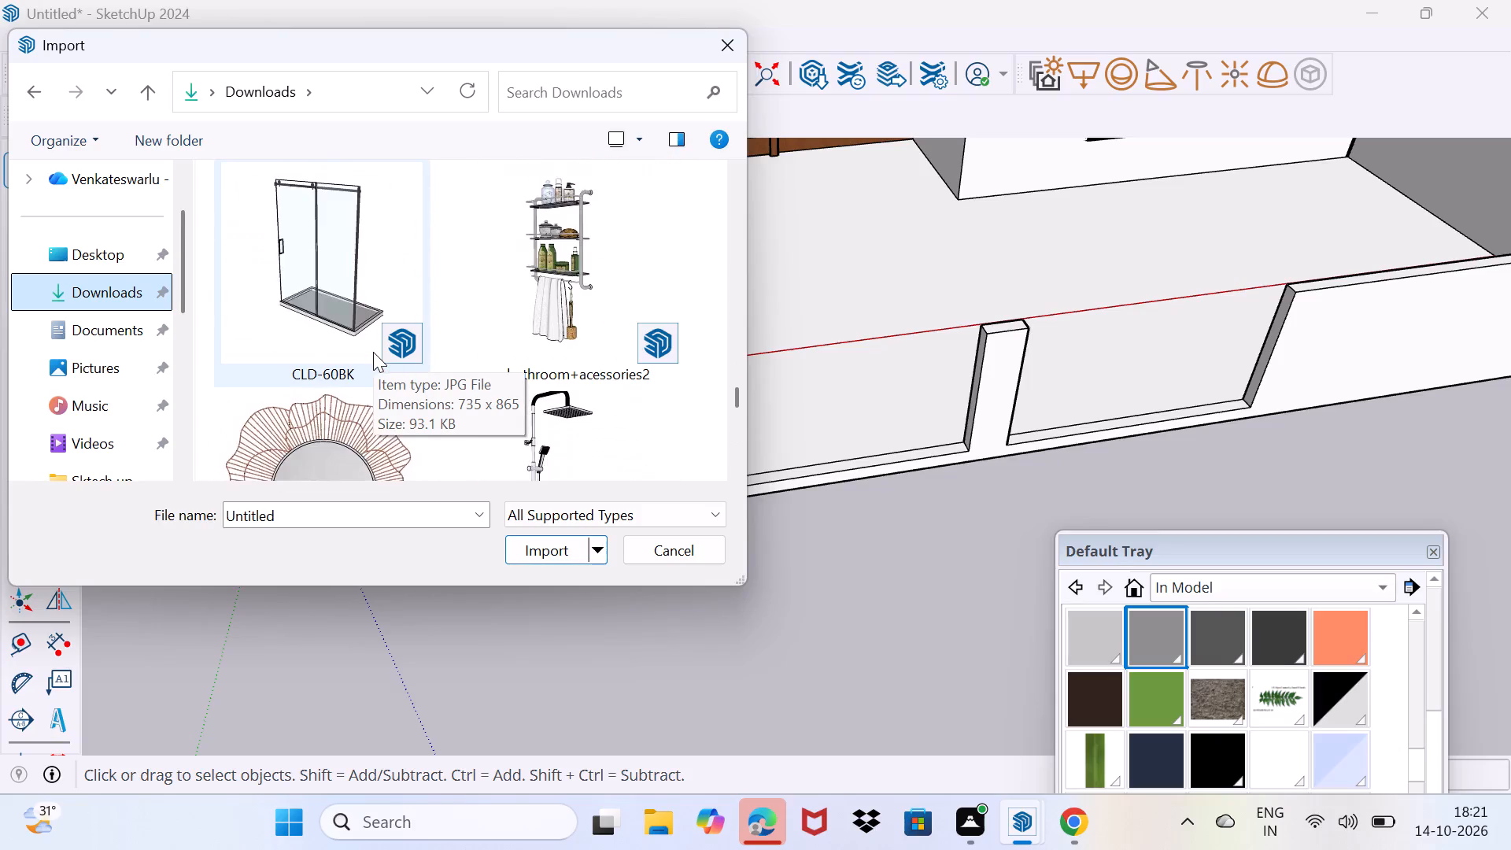
left_click(725, 46)
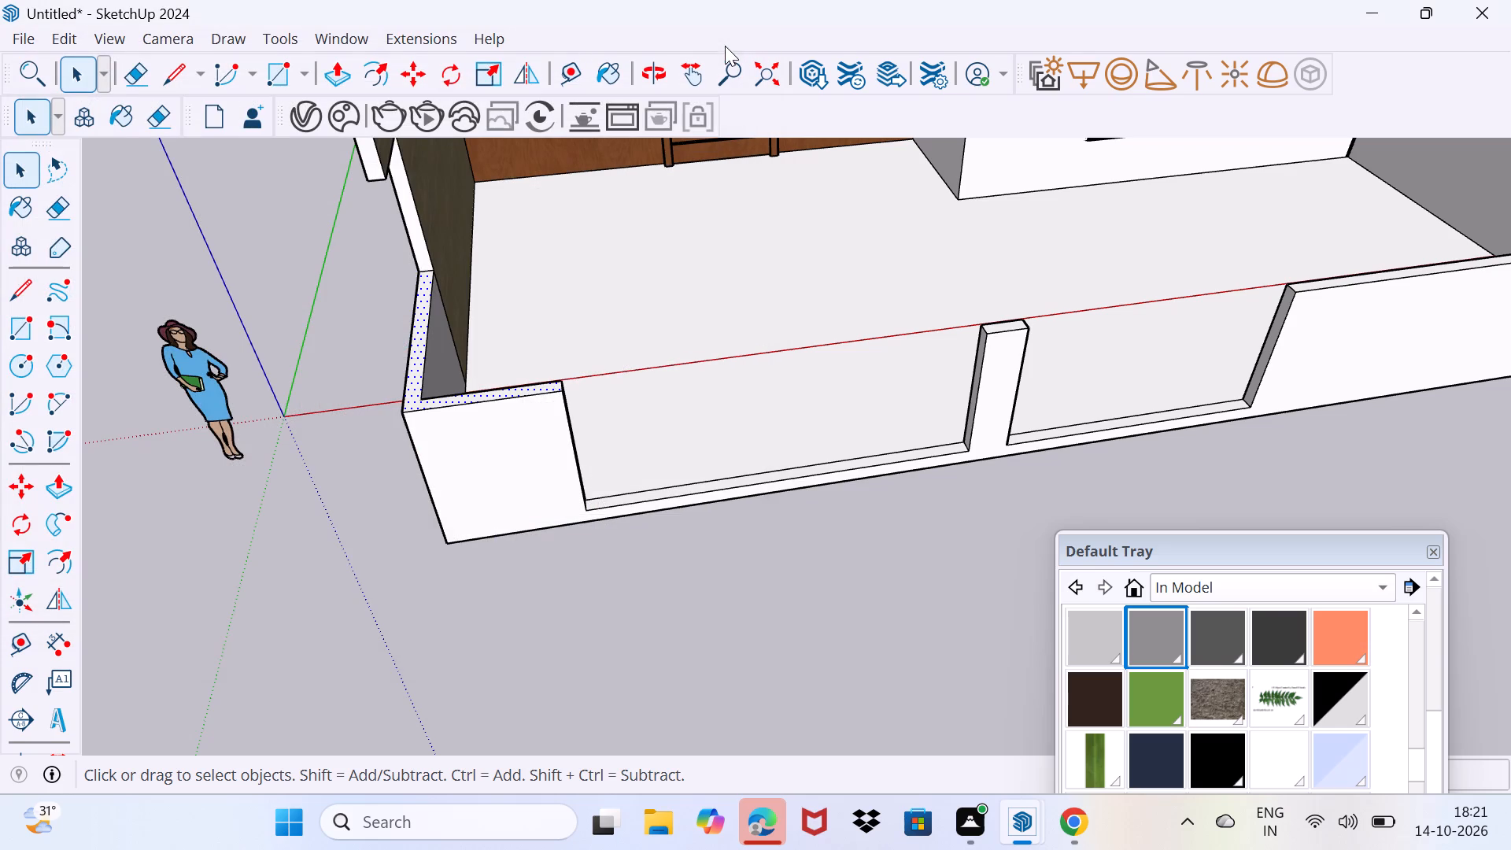
Reopen the 3D Warehouse and try to load its home page.
left_click(345, 41)
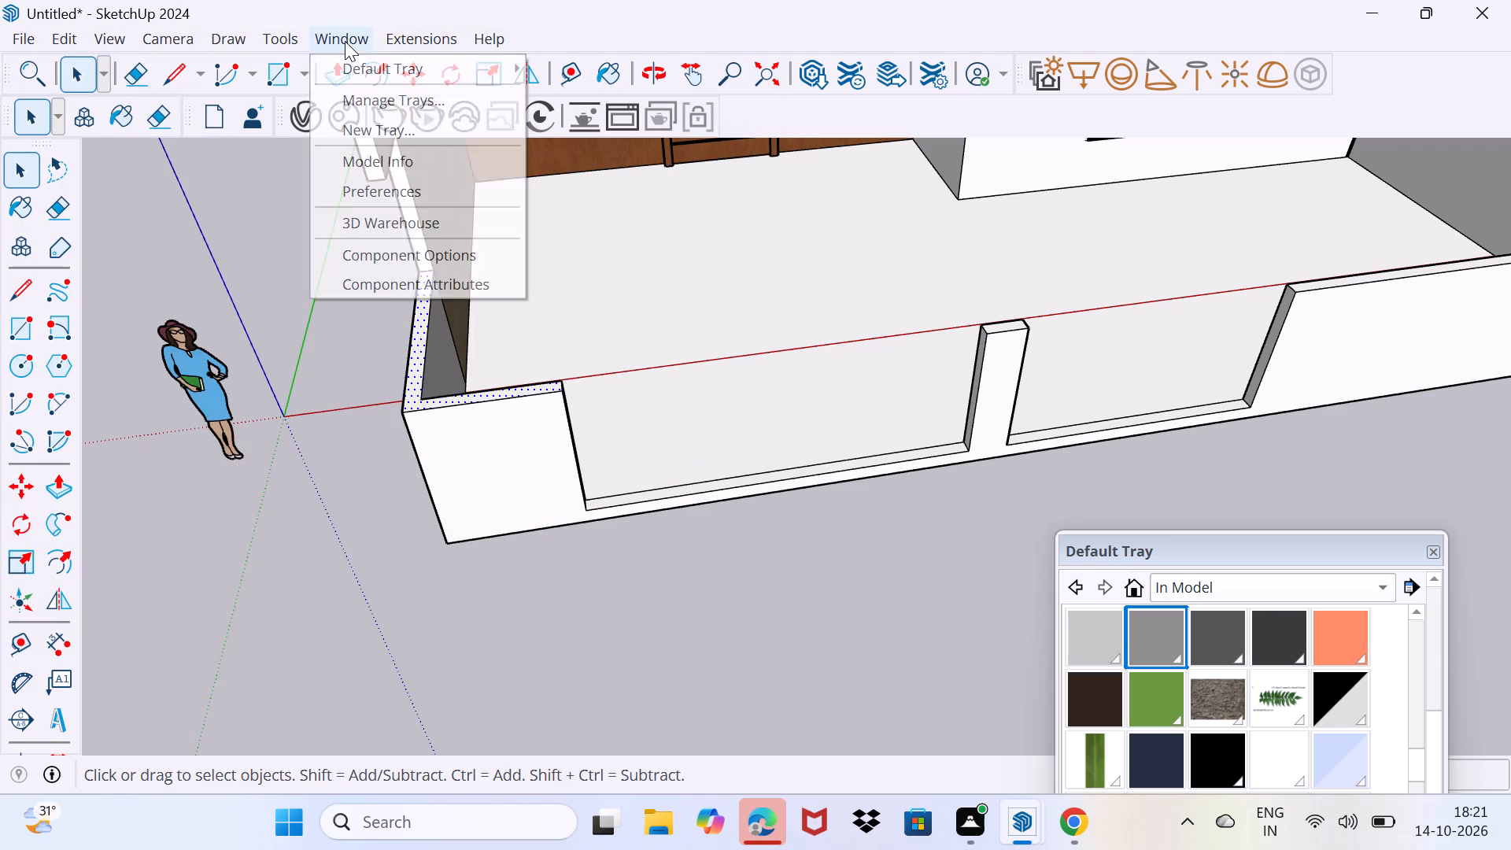
left_click(403, 227)
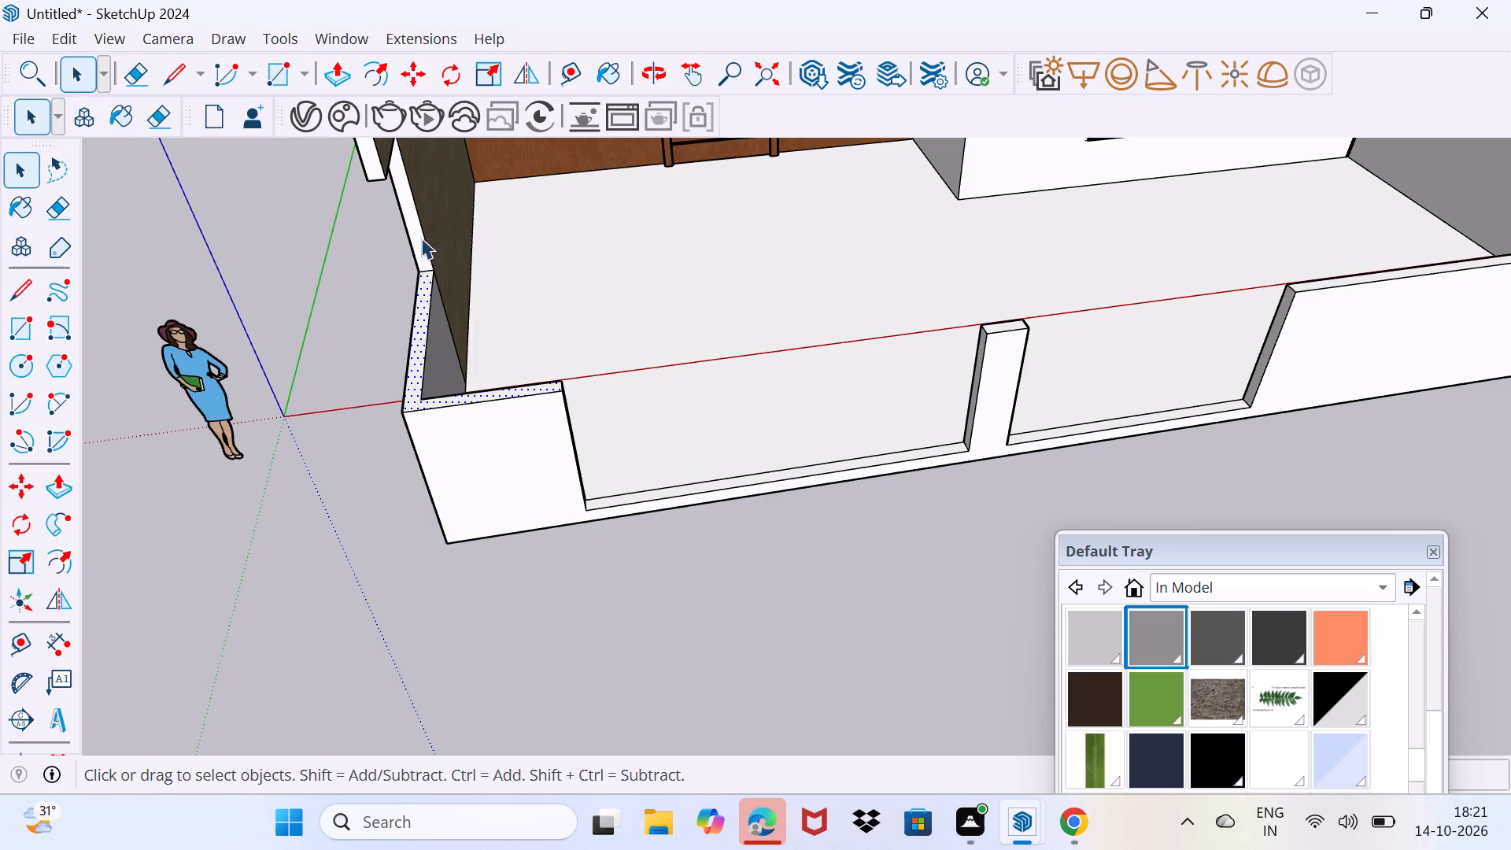
left_click(493, 275)
left_click_drag(503, 245, 549, 191)
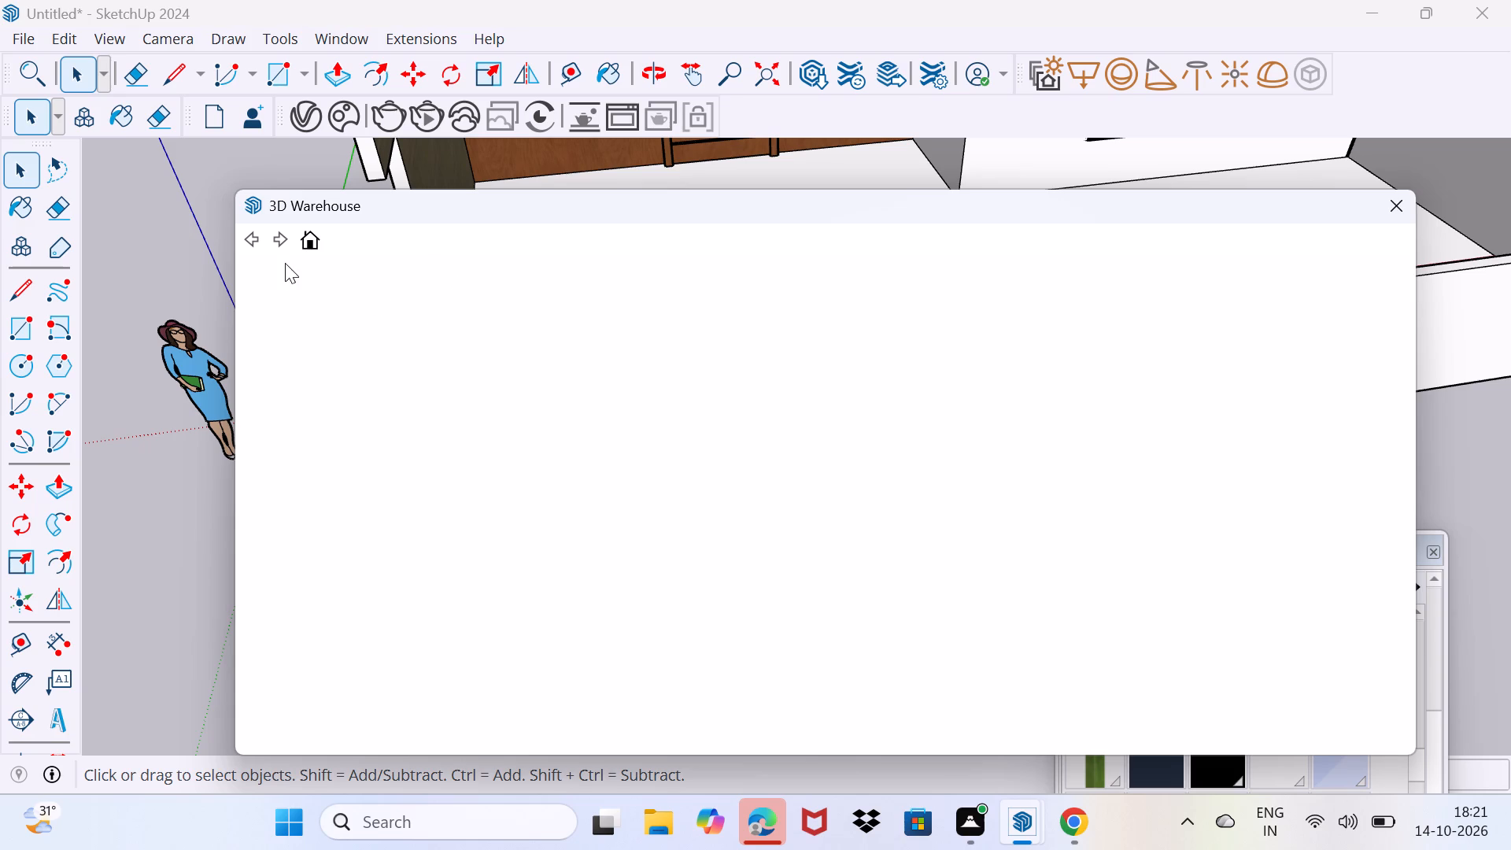
triple_click(305, 252)
triple_click(305, 252)
triple_click(305, 252)
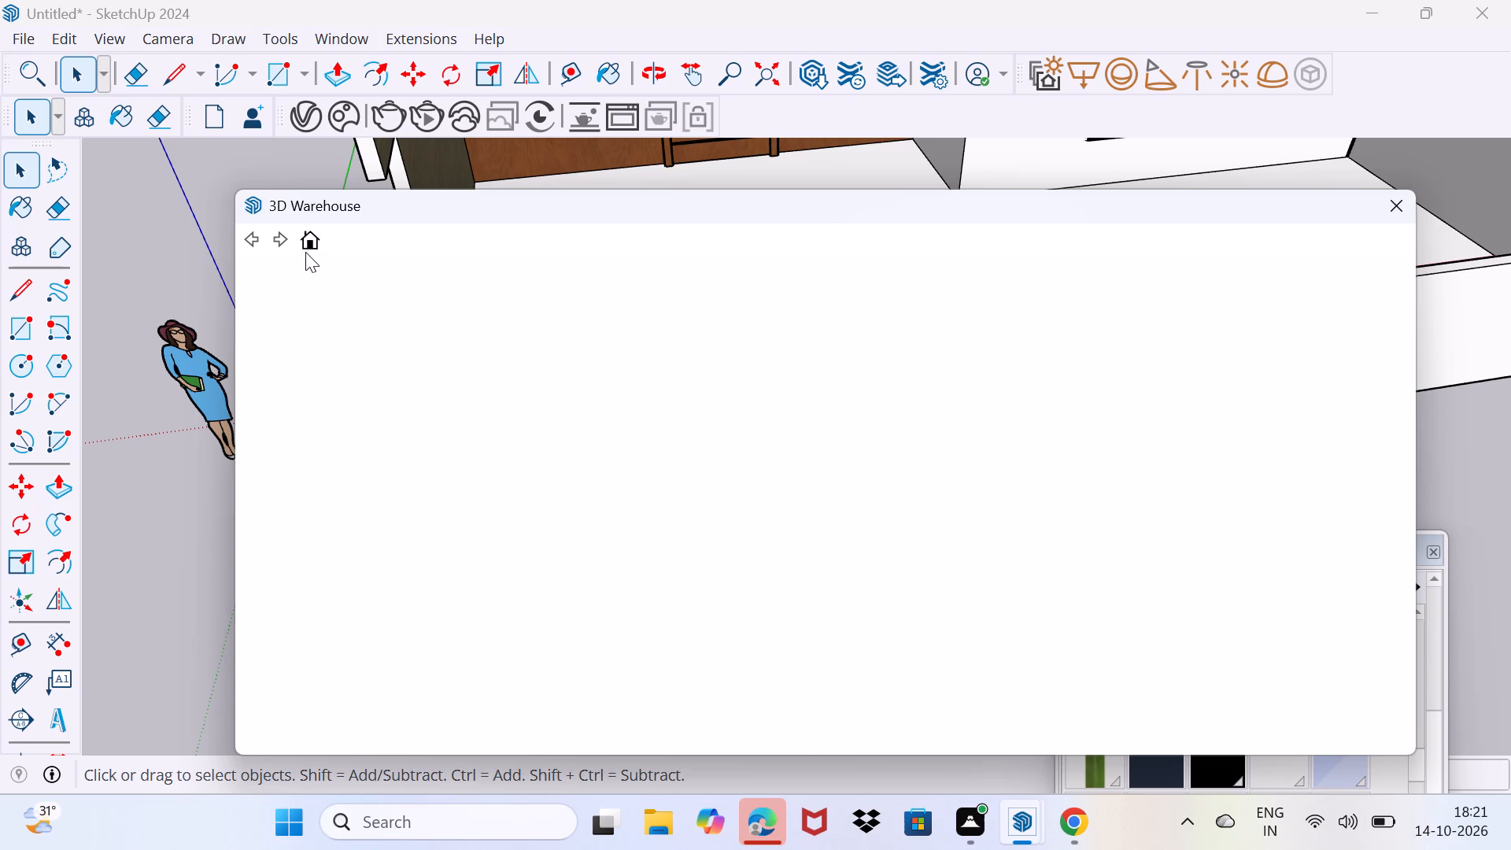
triple_click(305, 252)
double_click(305, 252)
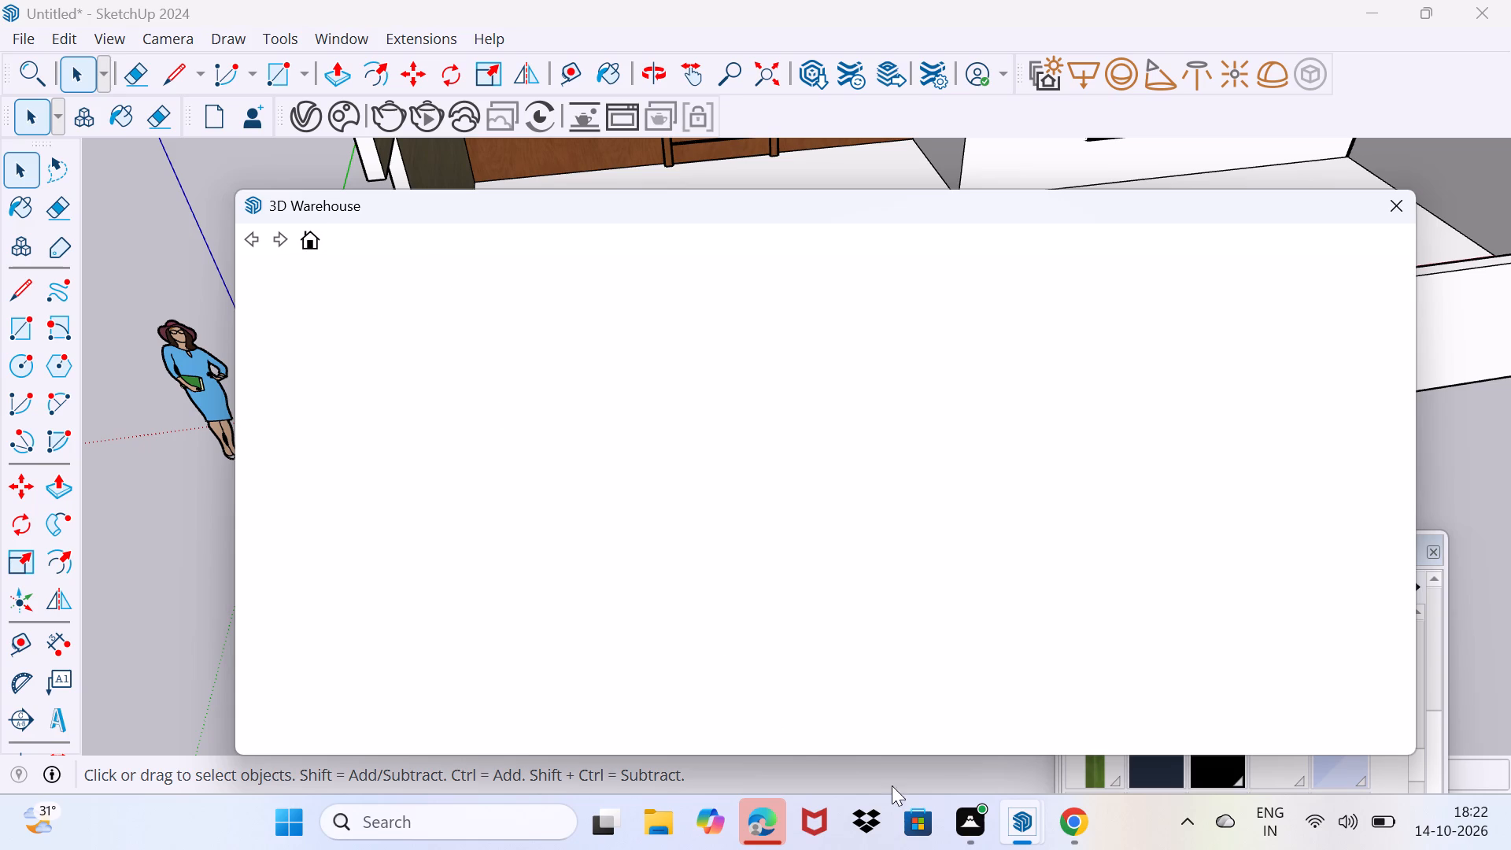
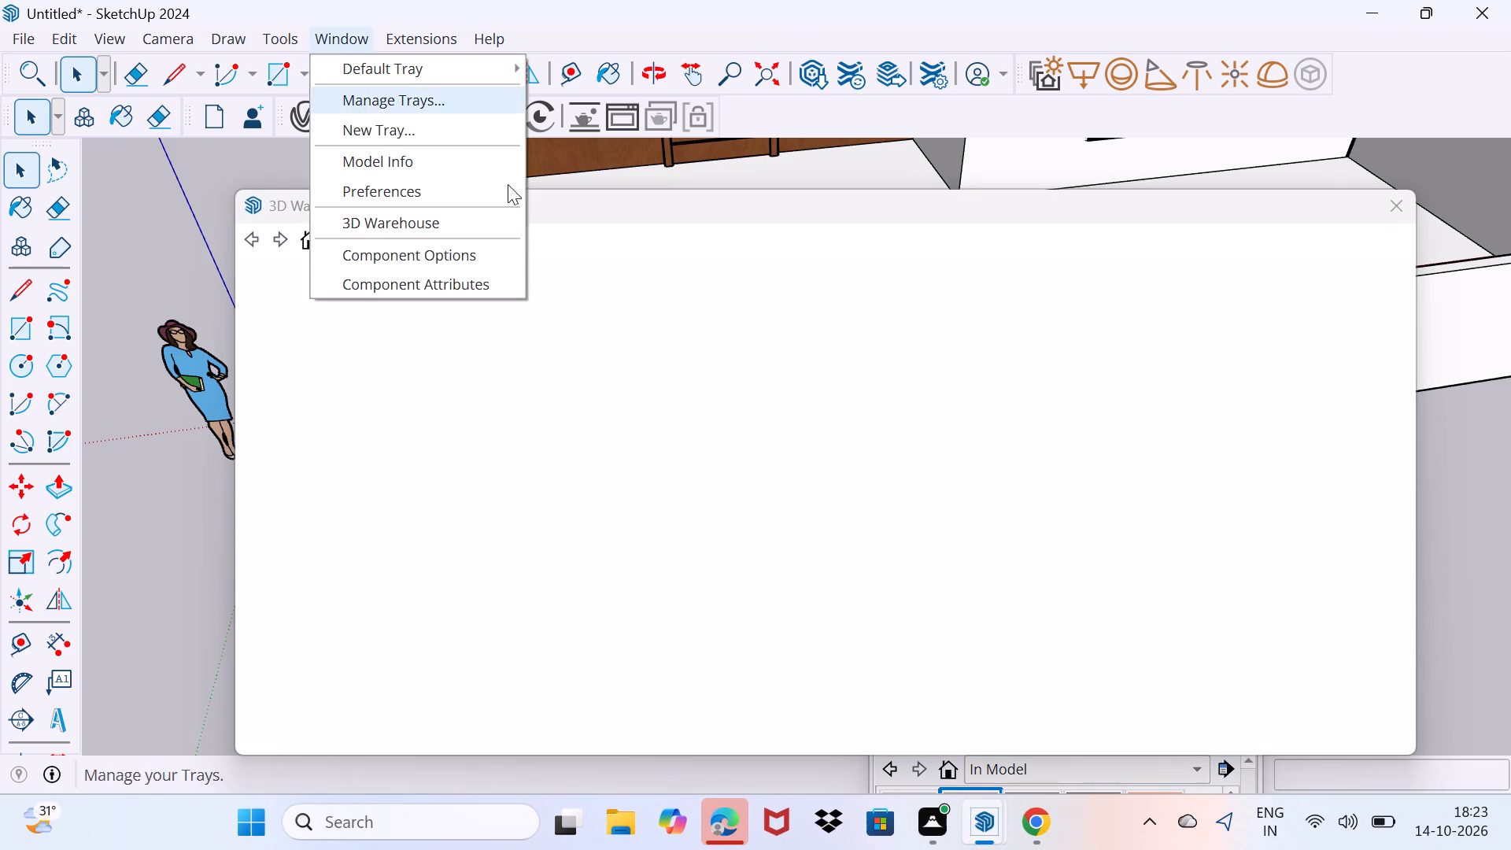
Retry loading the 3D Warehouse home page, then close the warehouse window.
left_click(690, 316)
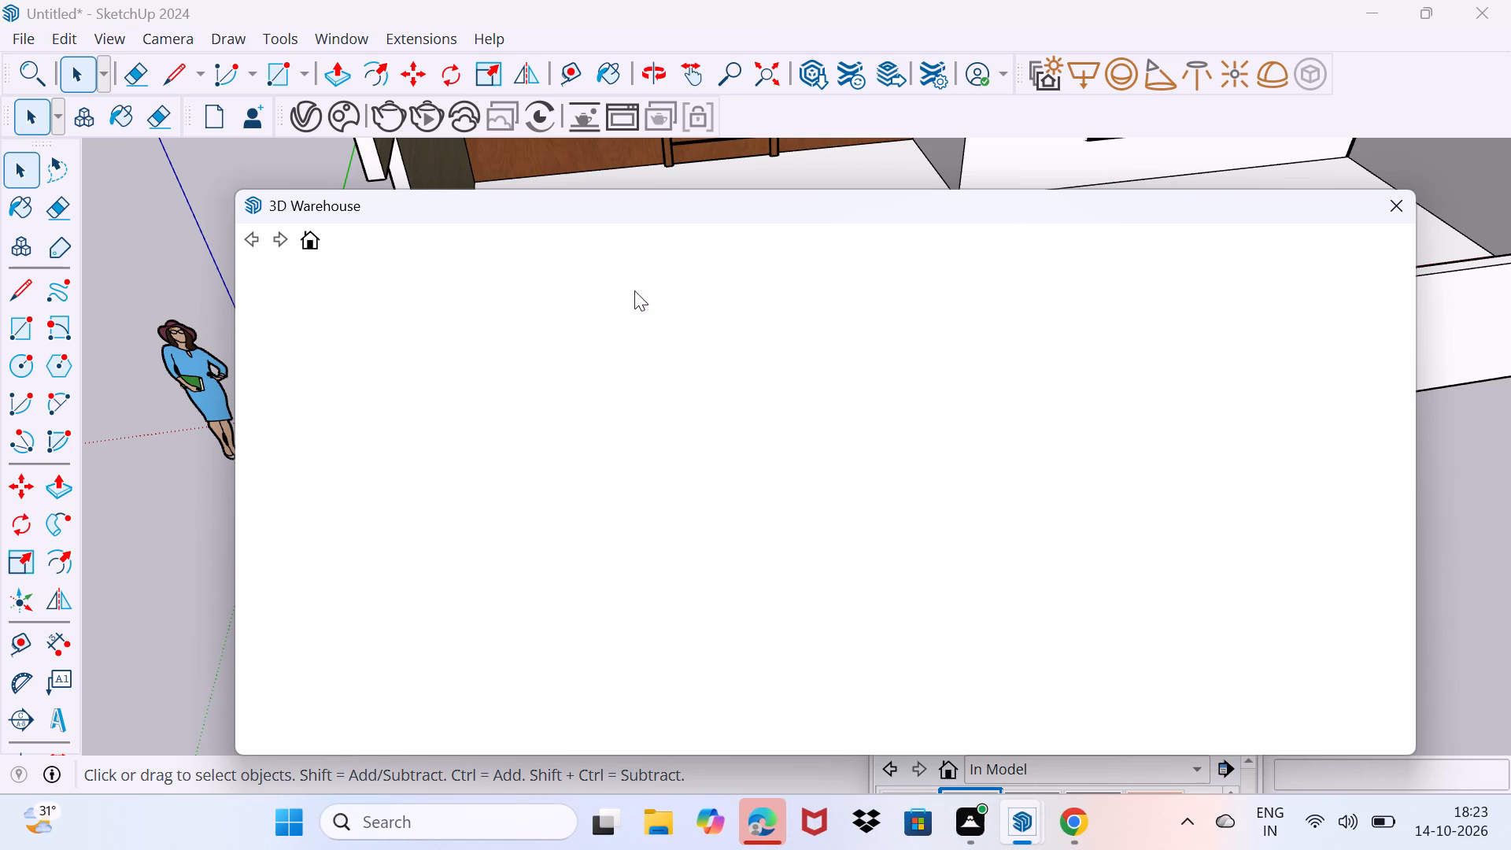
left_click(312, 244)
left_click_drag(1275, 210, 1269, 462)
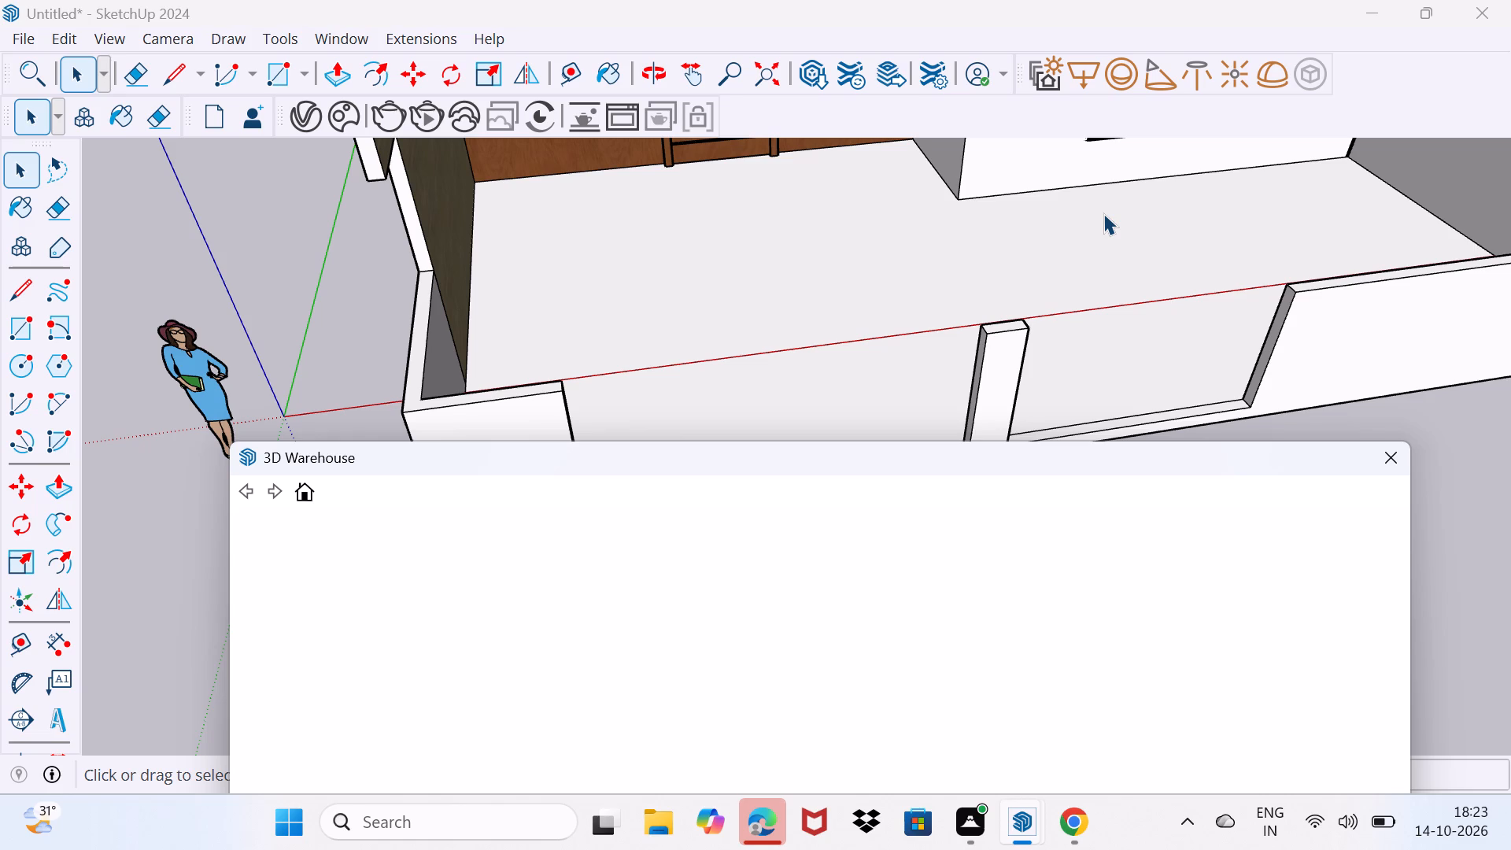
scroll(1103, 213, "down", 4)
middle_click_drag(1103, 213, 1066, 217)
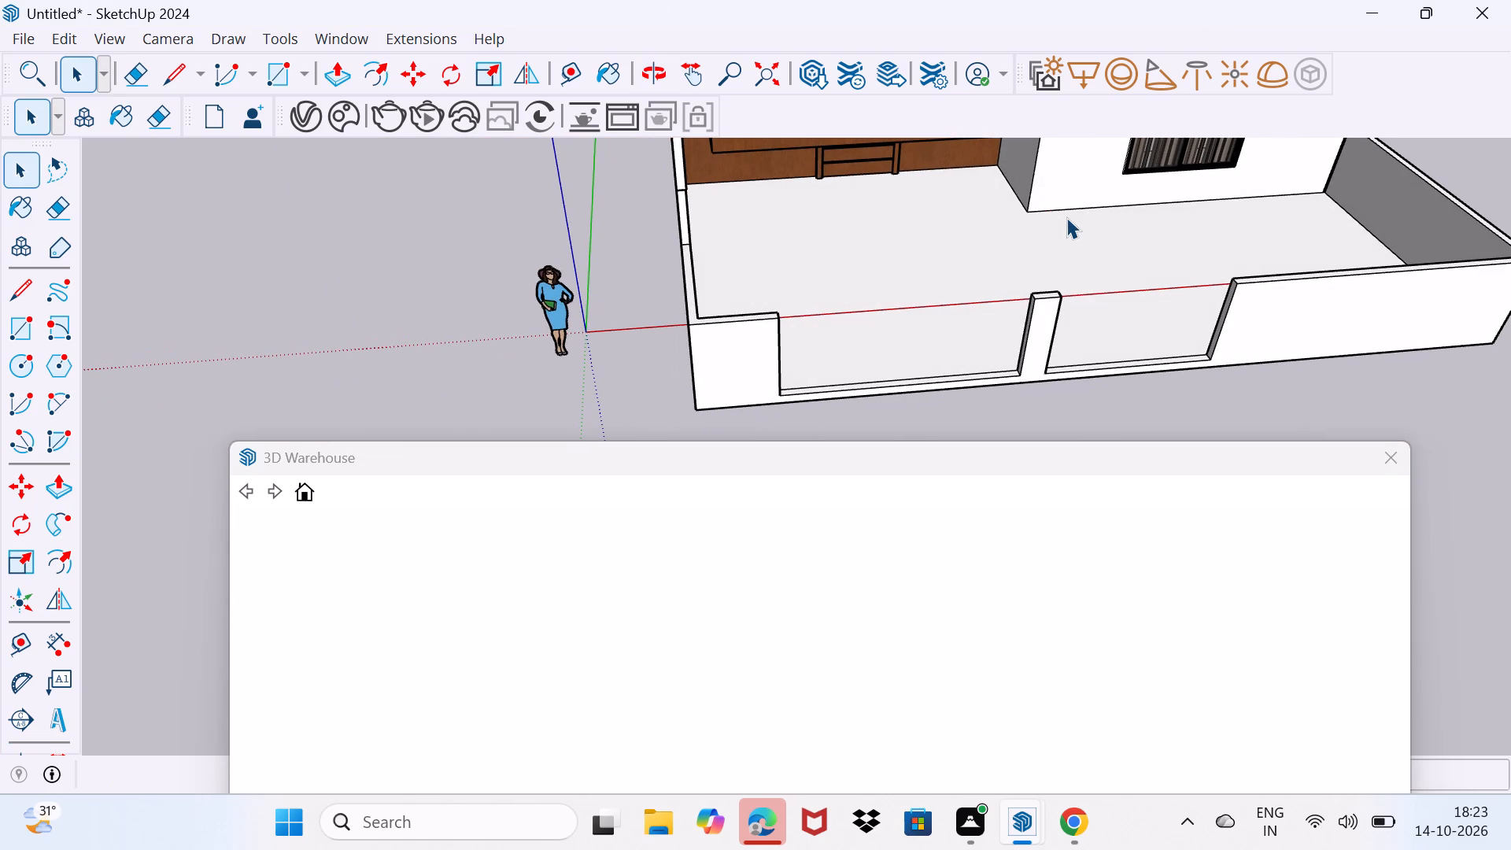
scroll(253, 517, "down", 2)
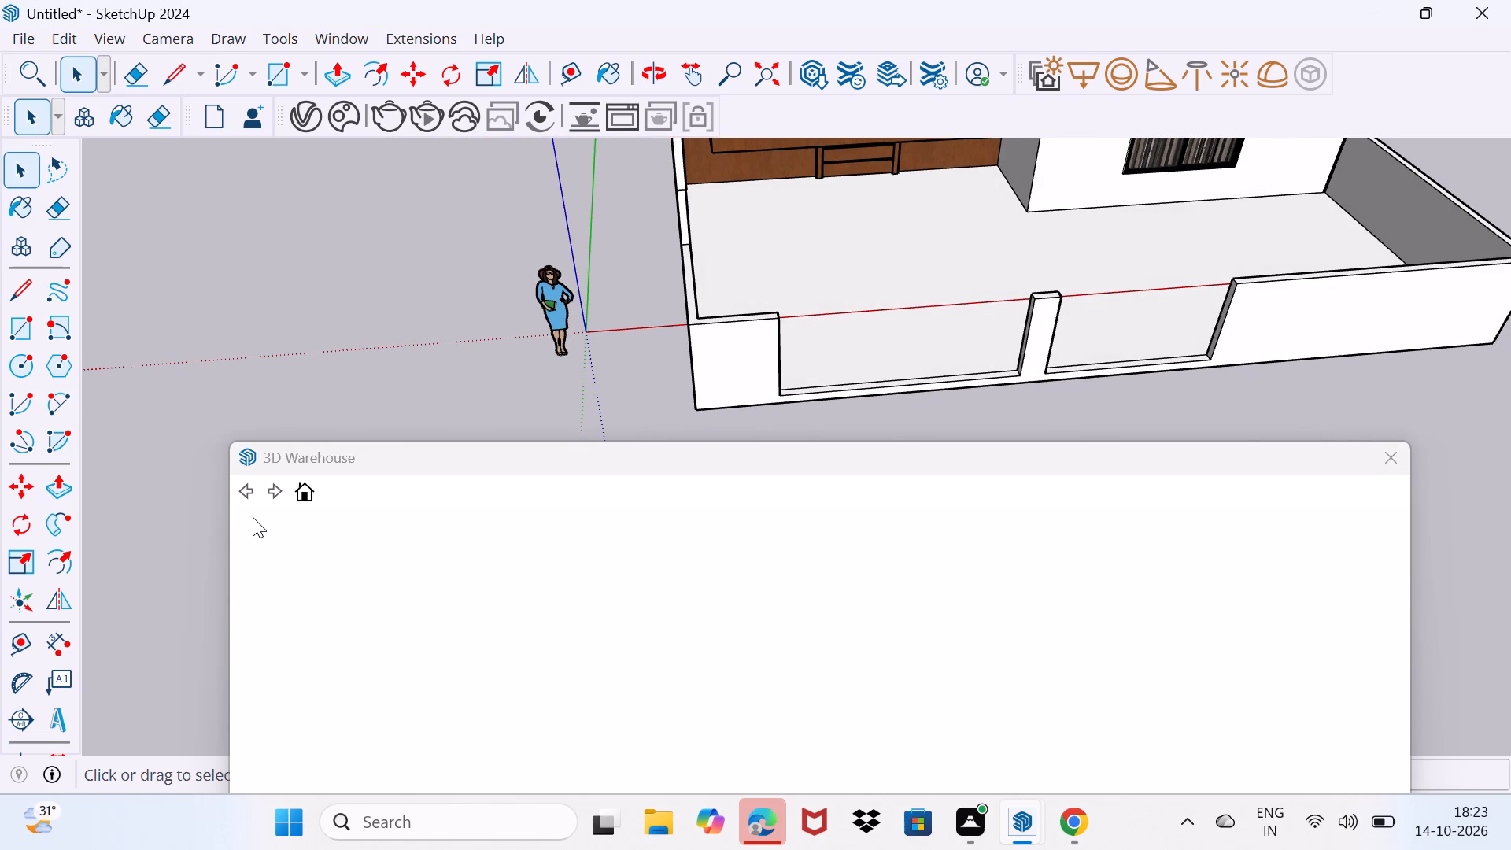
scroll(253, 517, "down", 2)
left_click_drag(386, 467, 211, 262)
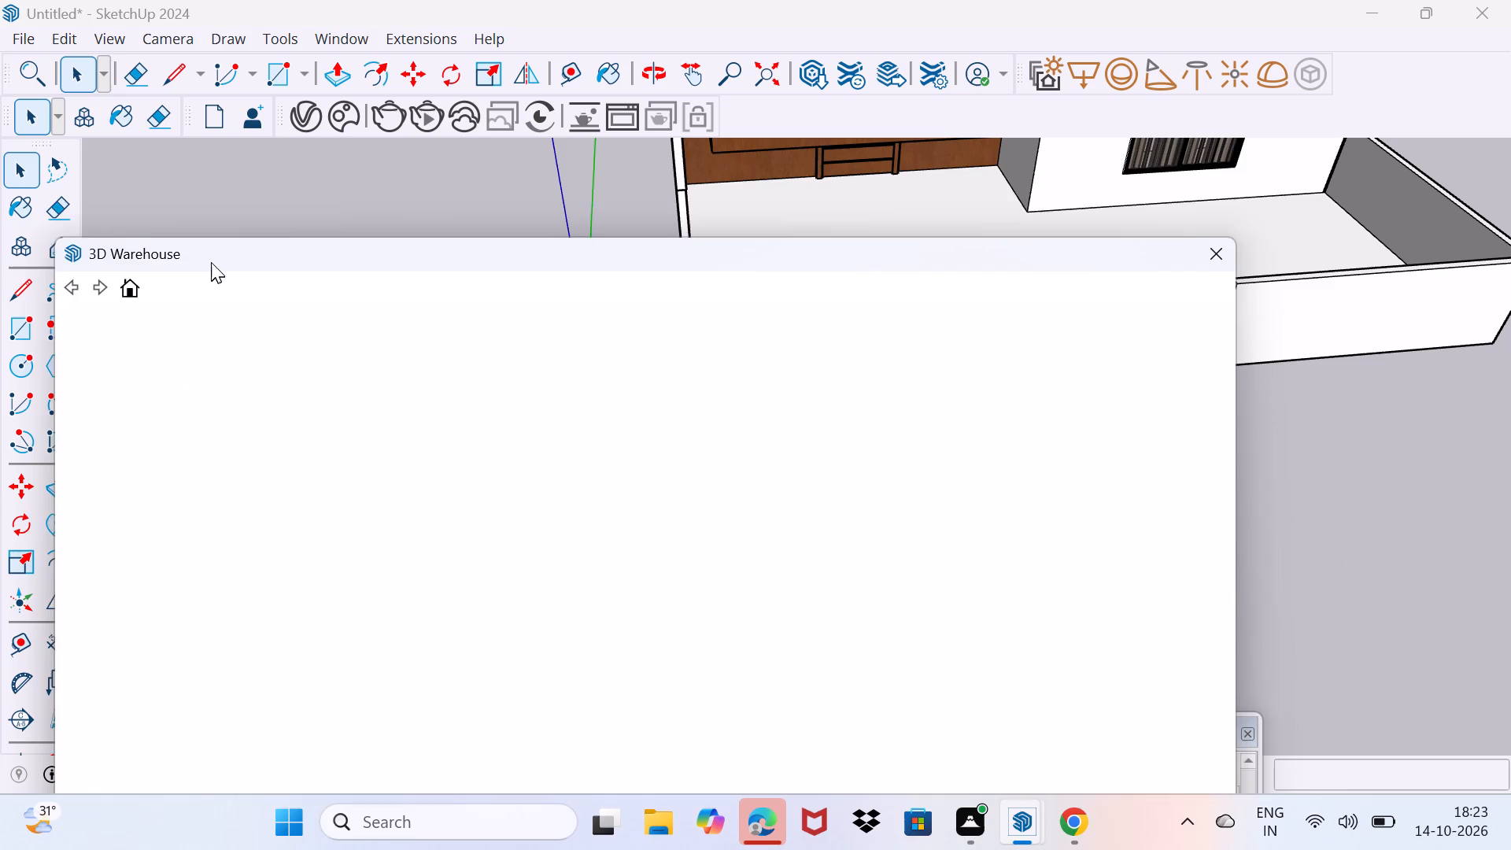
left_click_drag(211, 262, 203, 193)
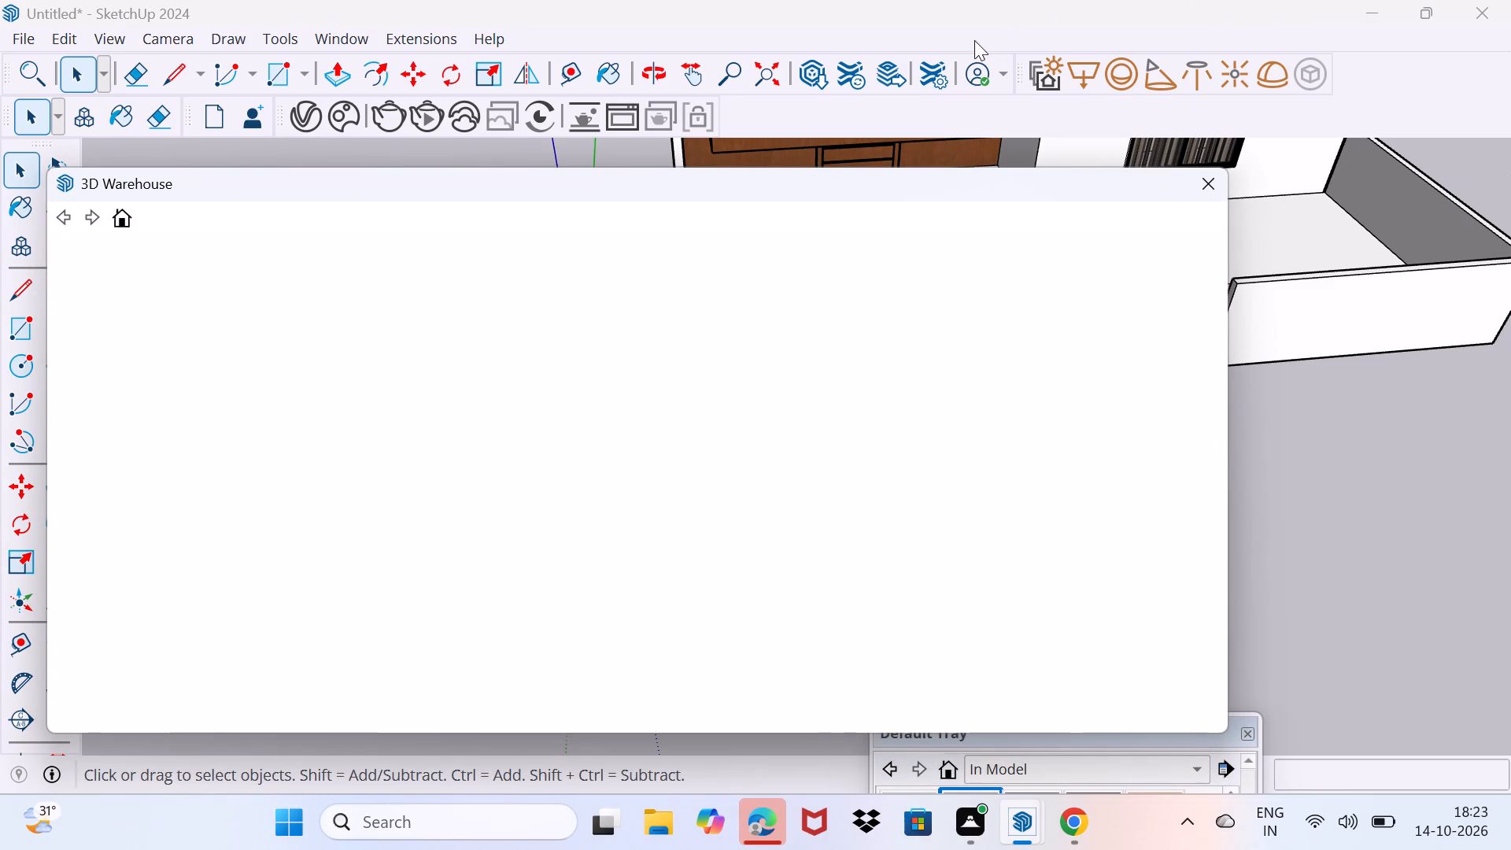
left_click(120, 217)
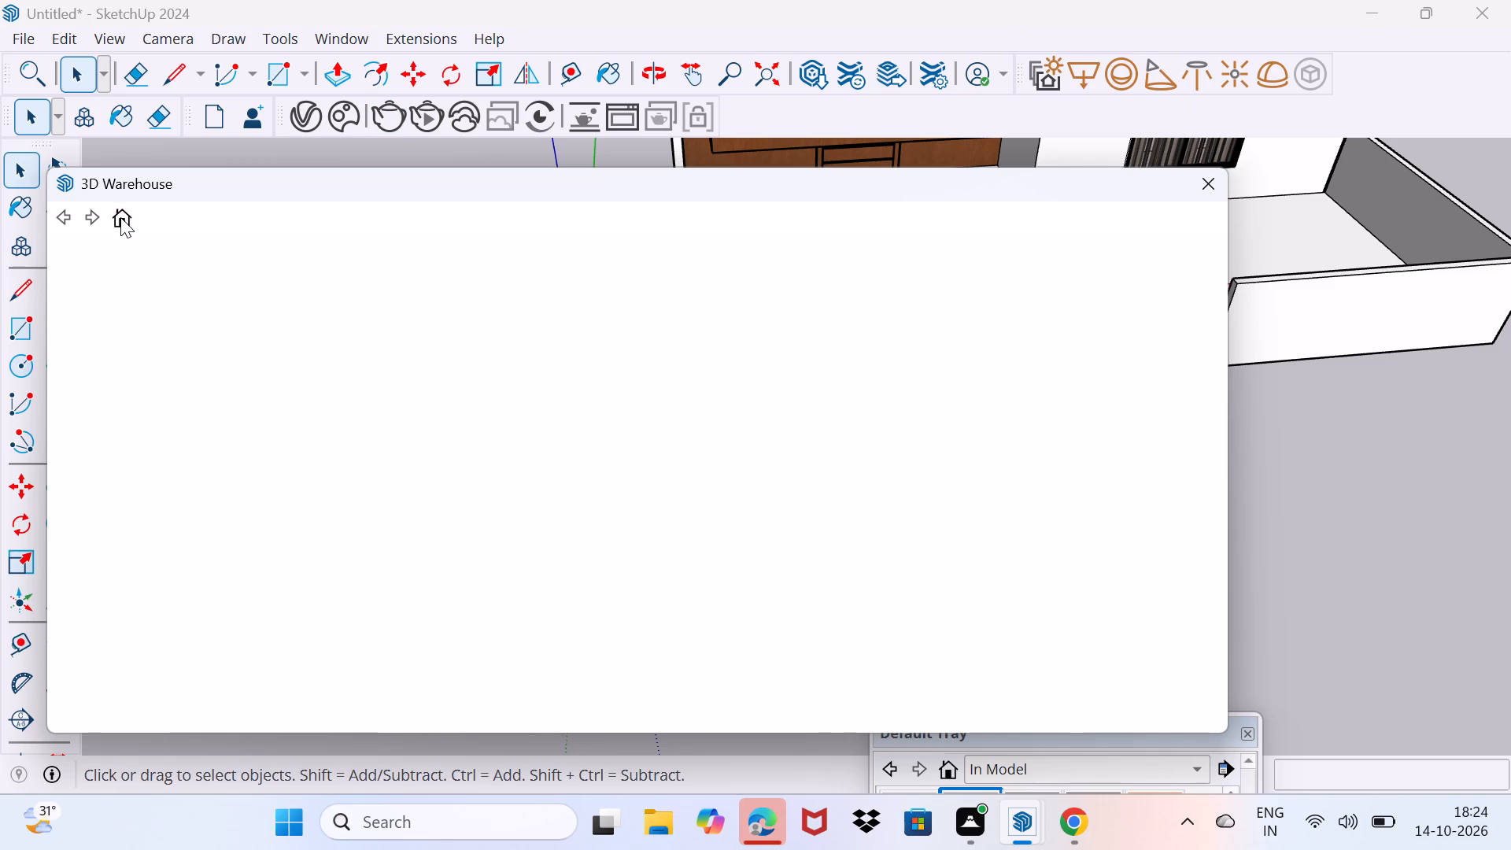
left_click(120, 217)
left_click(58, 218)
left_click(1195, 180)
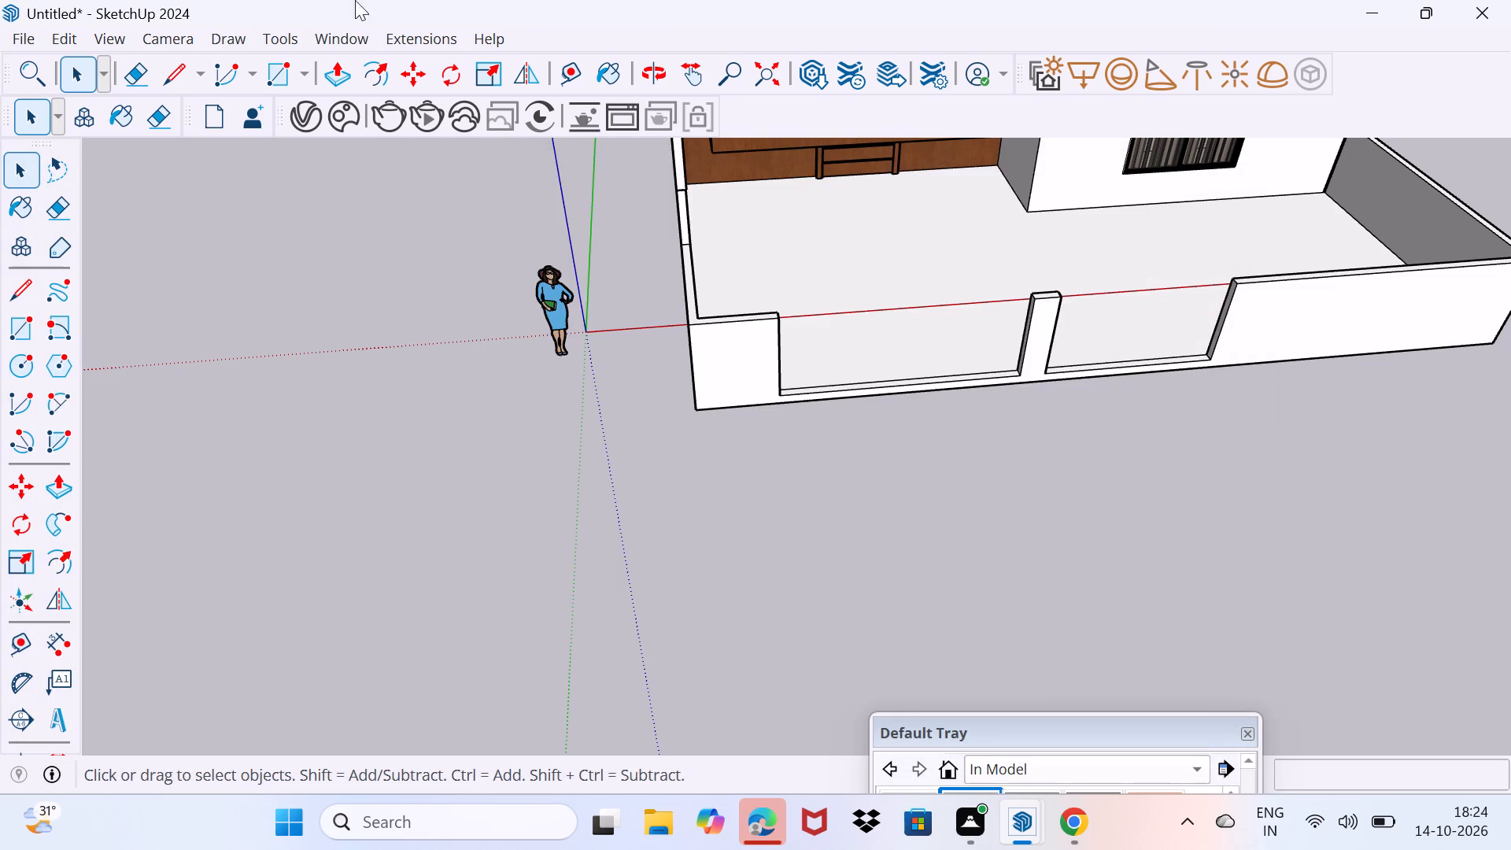
Reopen the 3D Warehouse and move its window clear of the two front openings in the boundary wall.
left_click(322, 31)
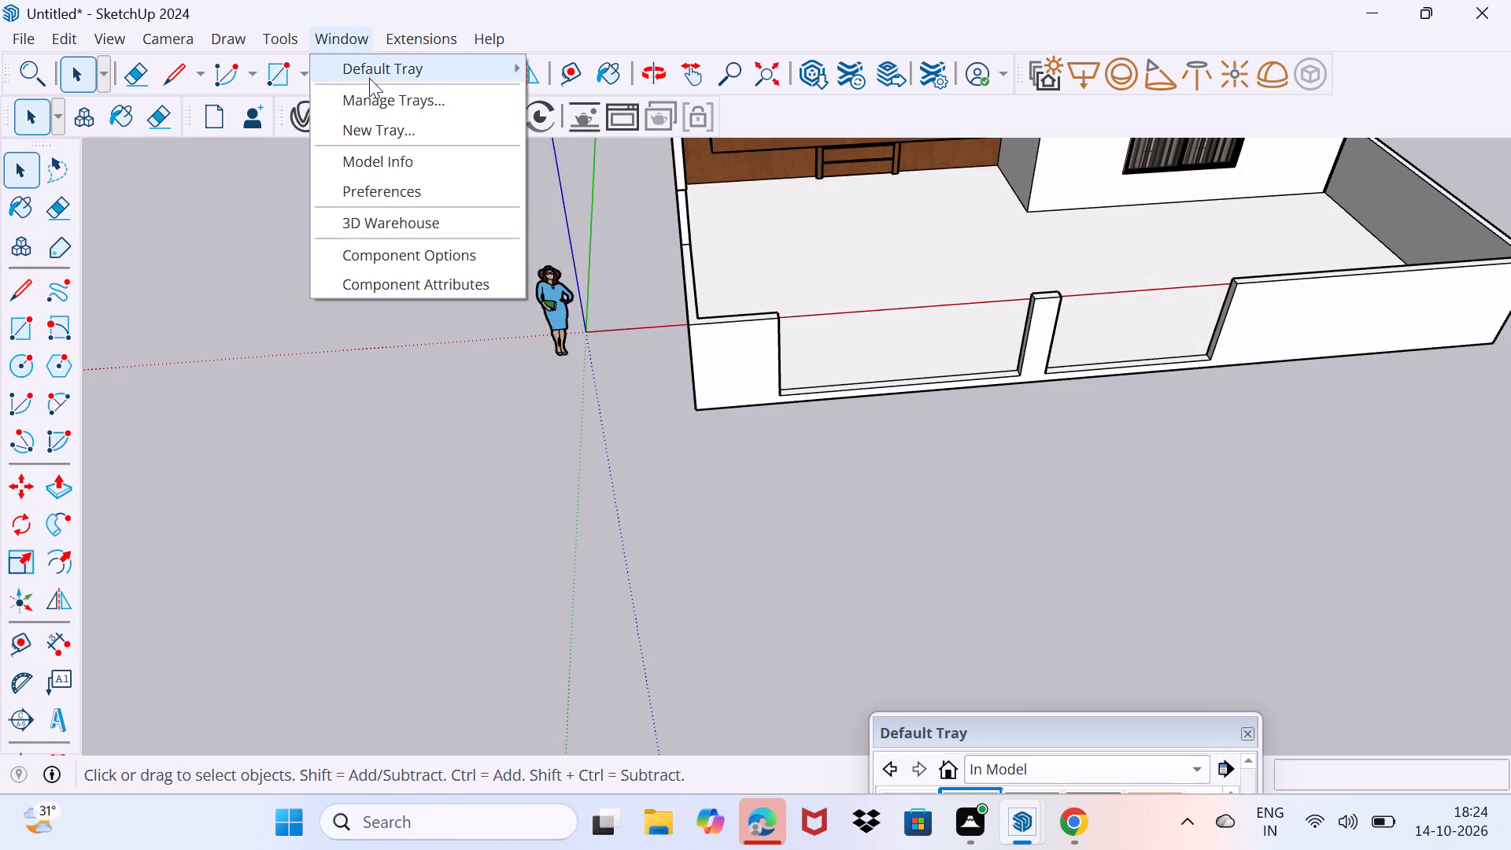
left_click(383, 218)
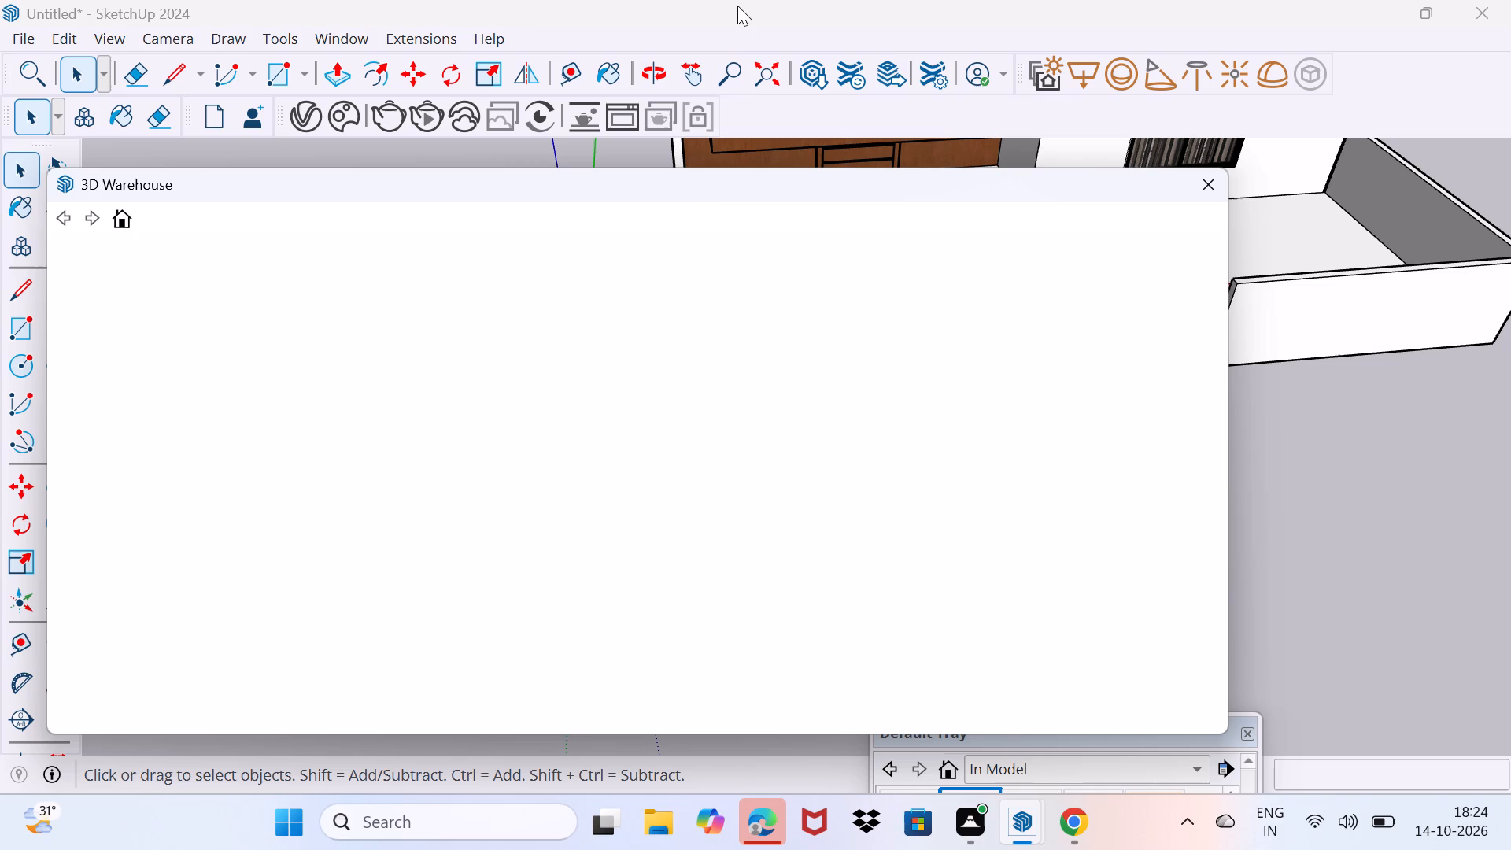
left_click_drag(706, 190, 722, 409)
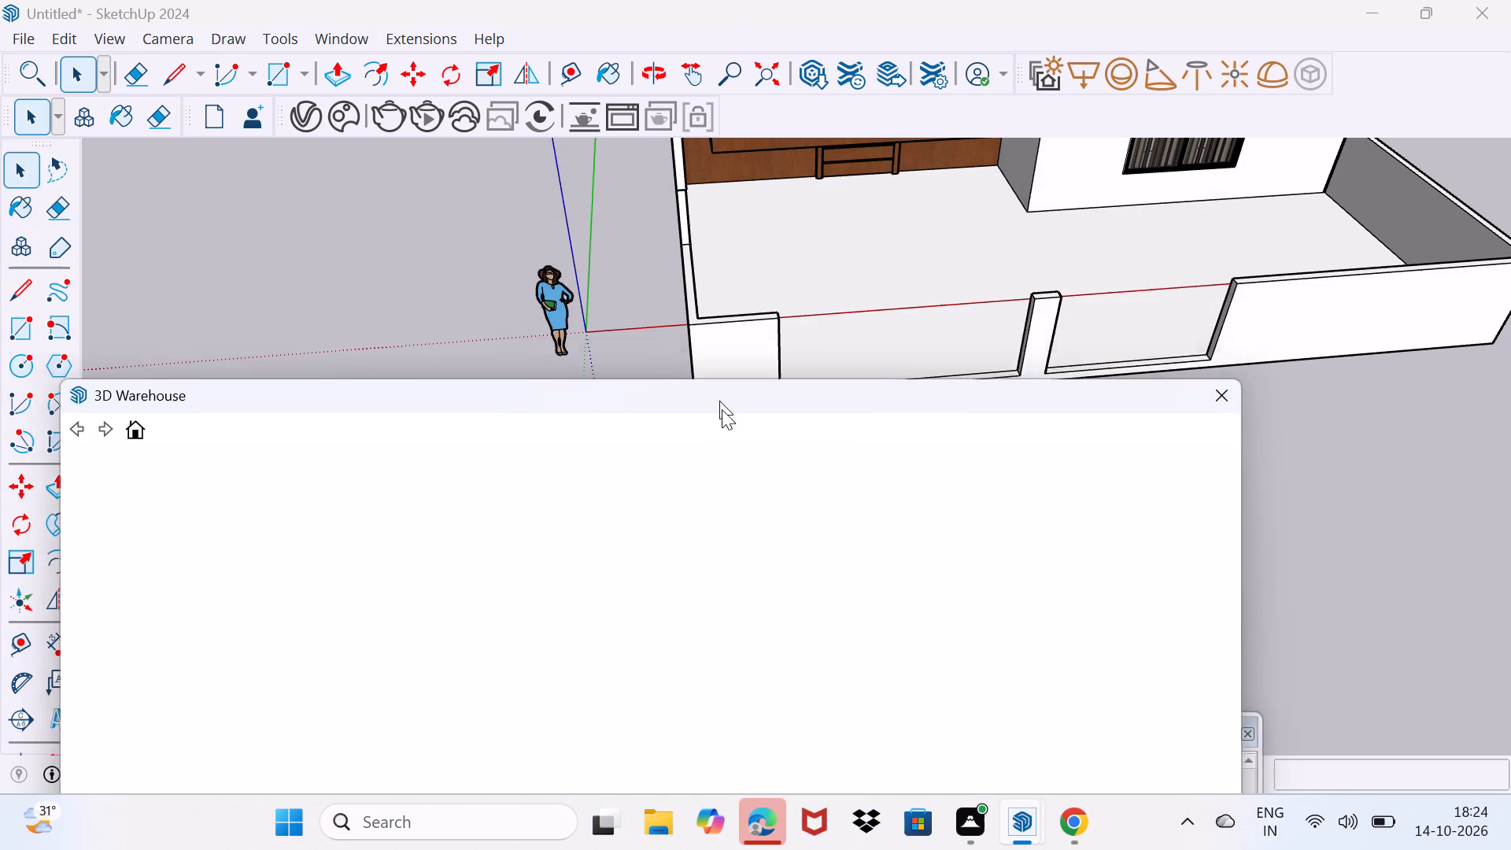
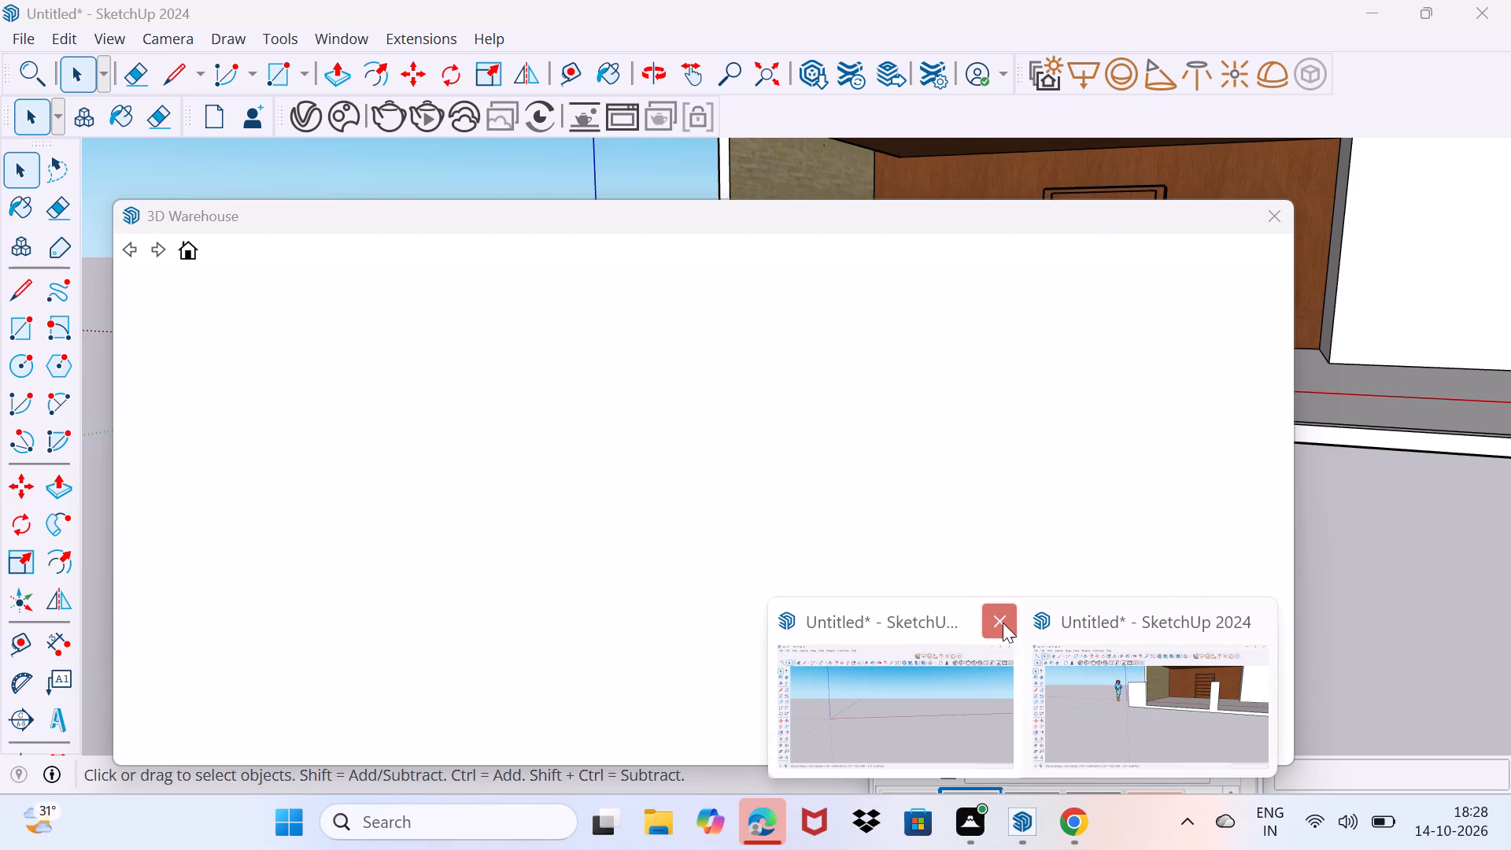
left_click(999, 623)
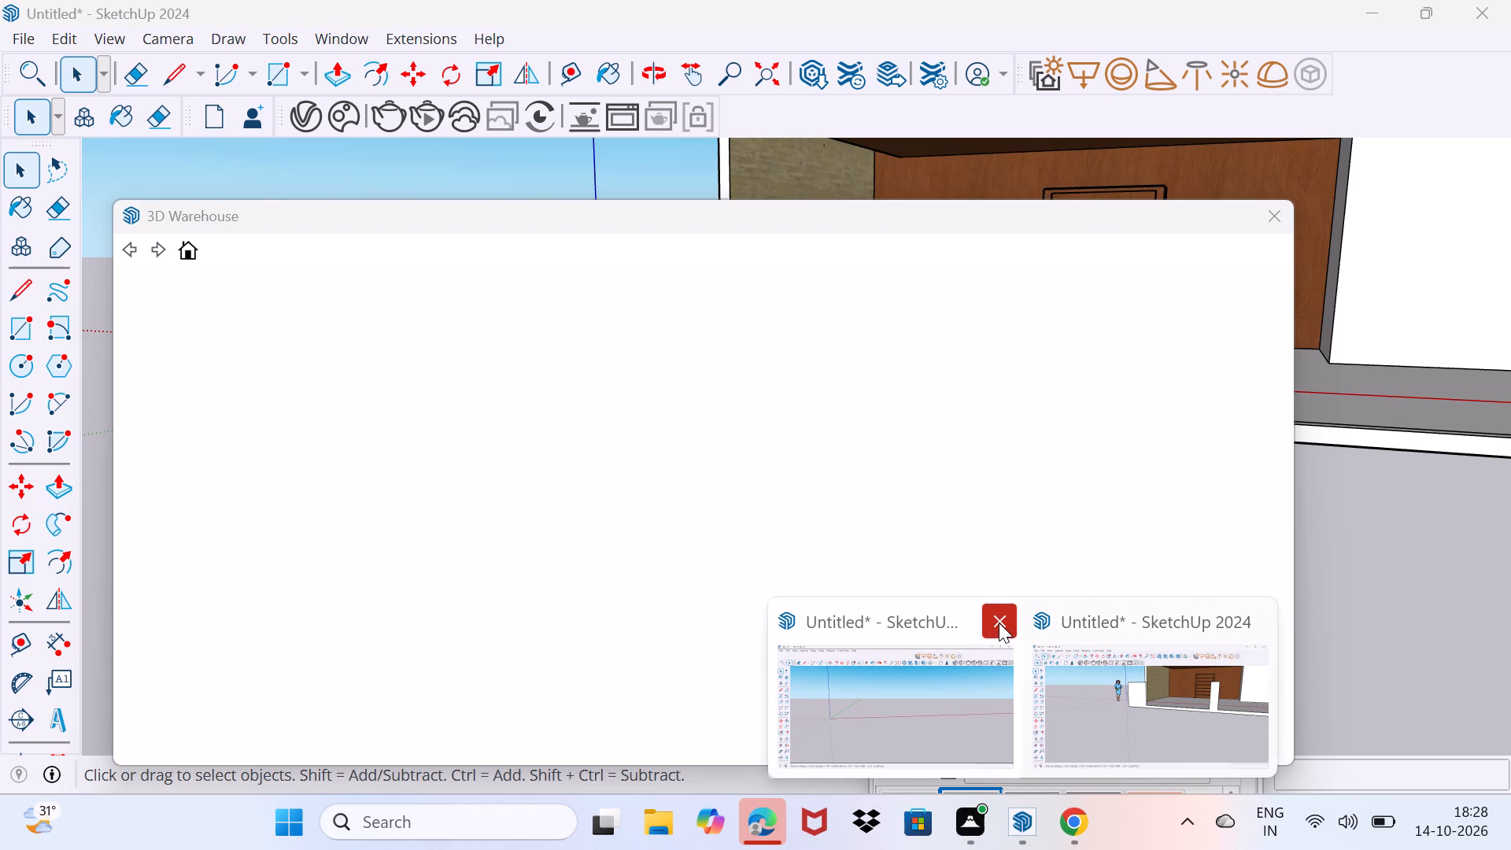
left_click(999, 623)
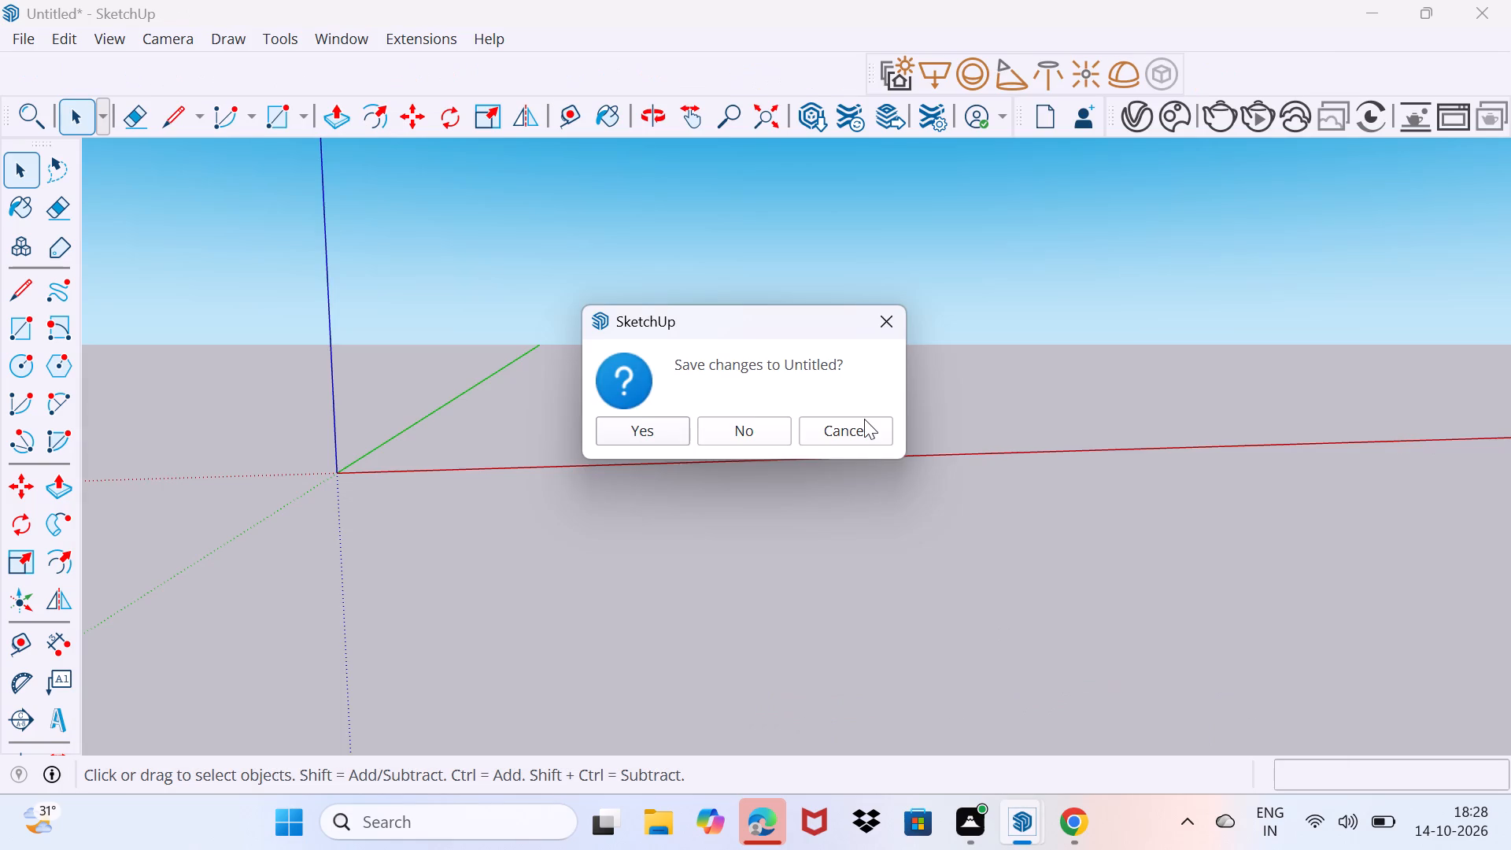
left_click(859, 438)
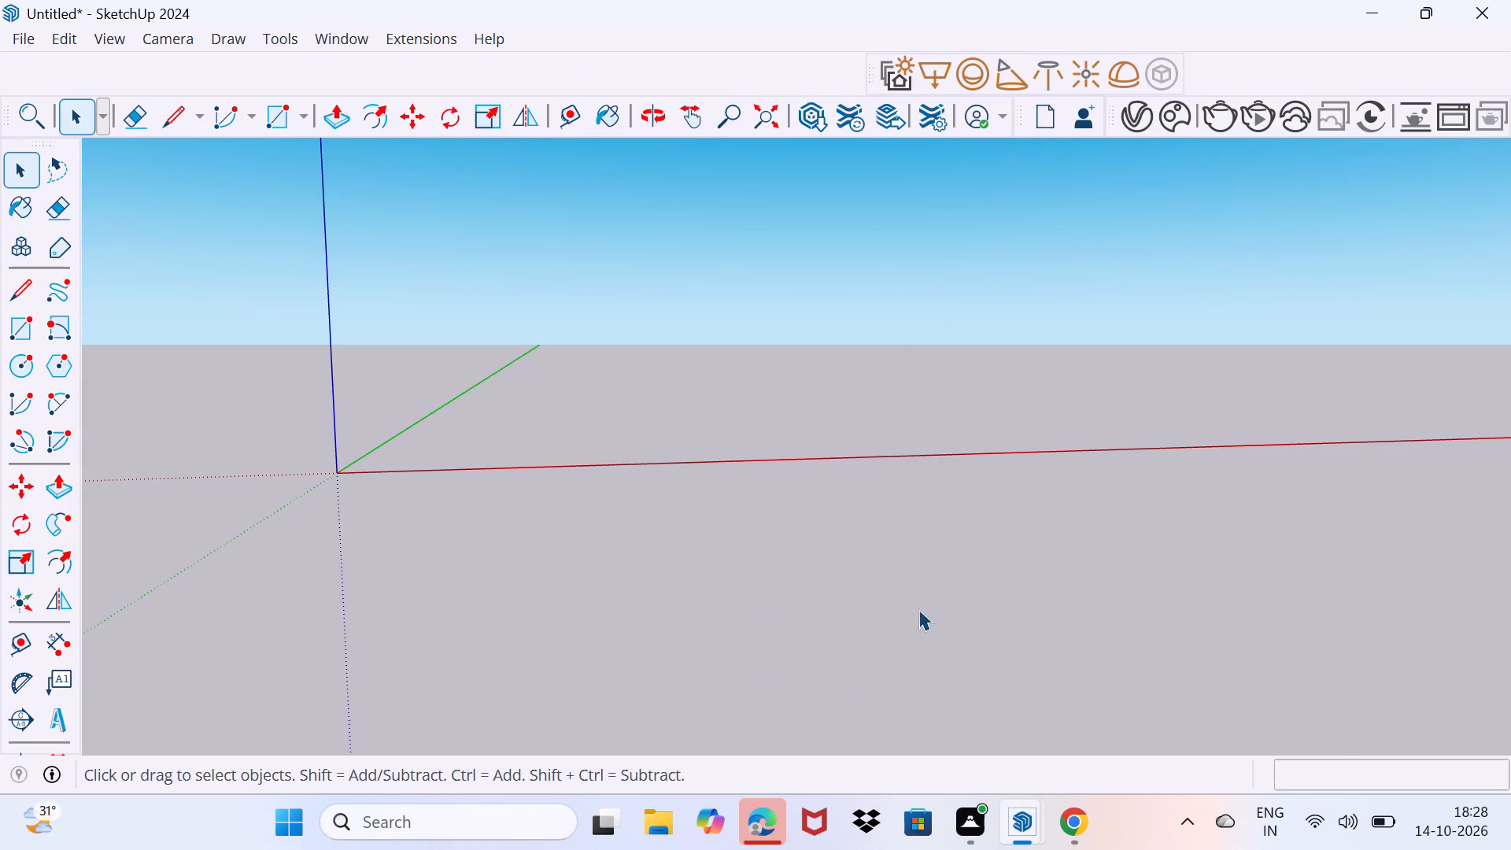
Return to the house model's SketchUp window and close the blank 3D Warehouse window.
left_click(1118, 682)
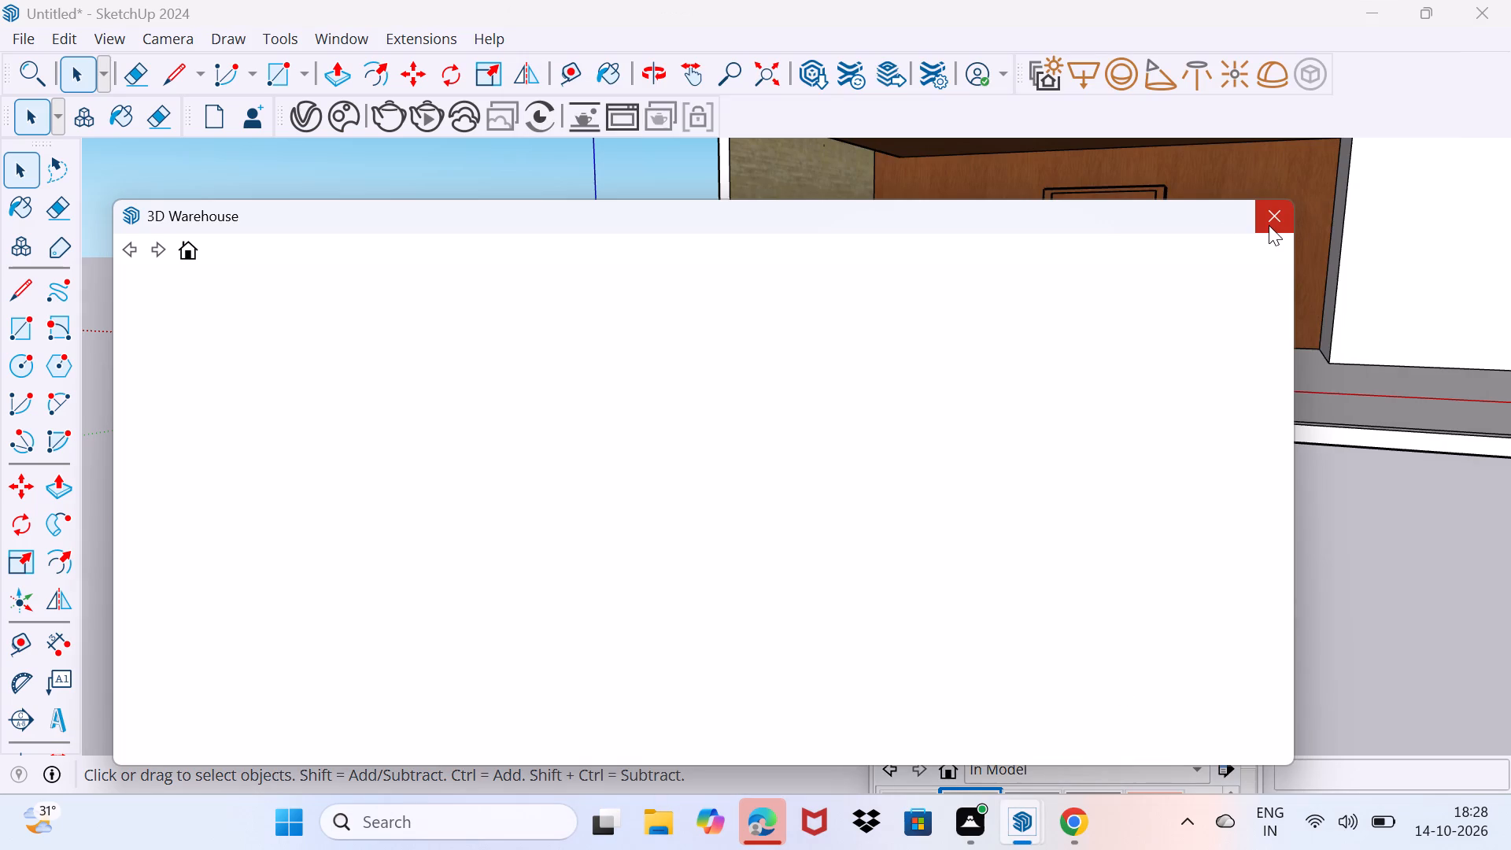
left_click(1269, 225)
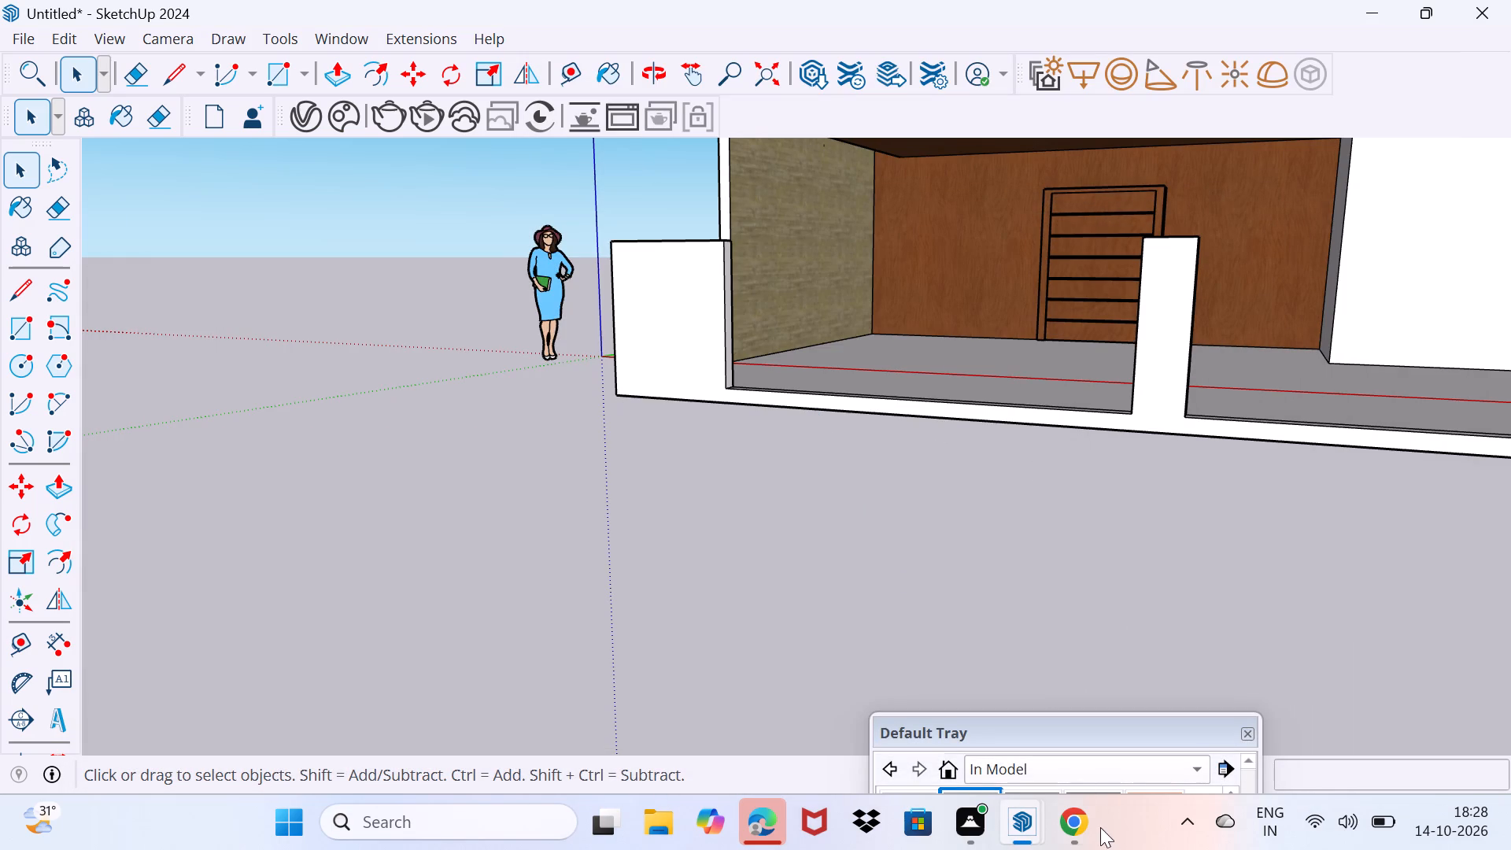
Switch to Chrome, look up 3d warehouse on Google in a new tab and open the 3D Warehouse website.
left_click(1076, 827)
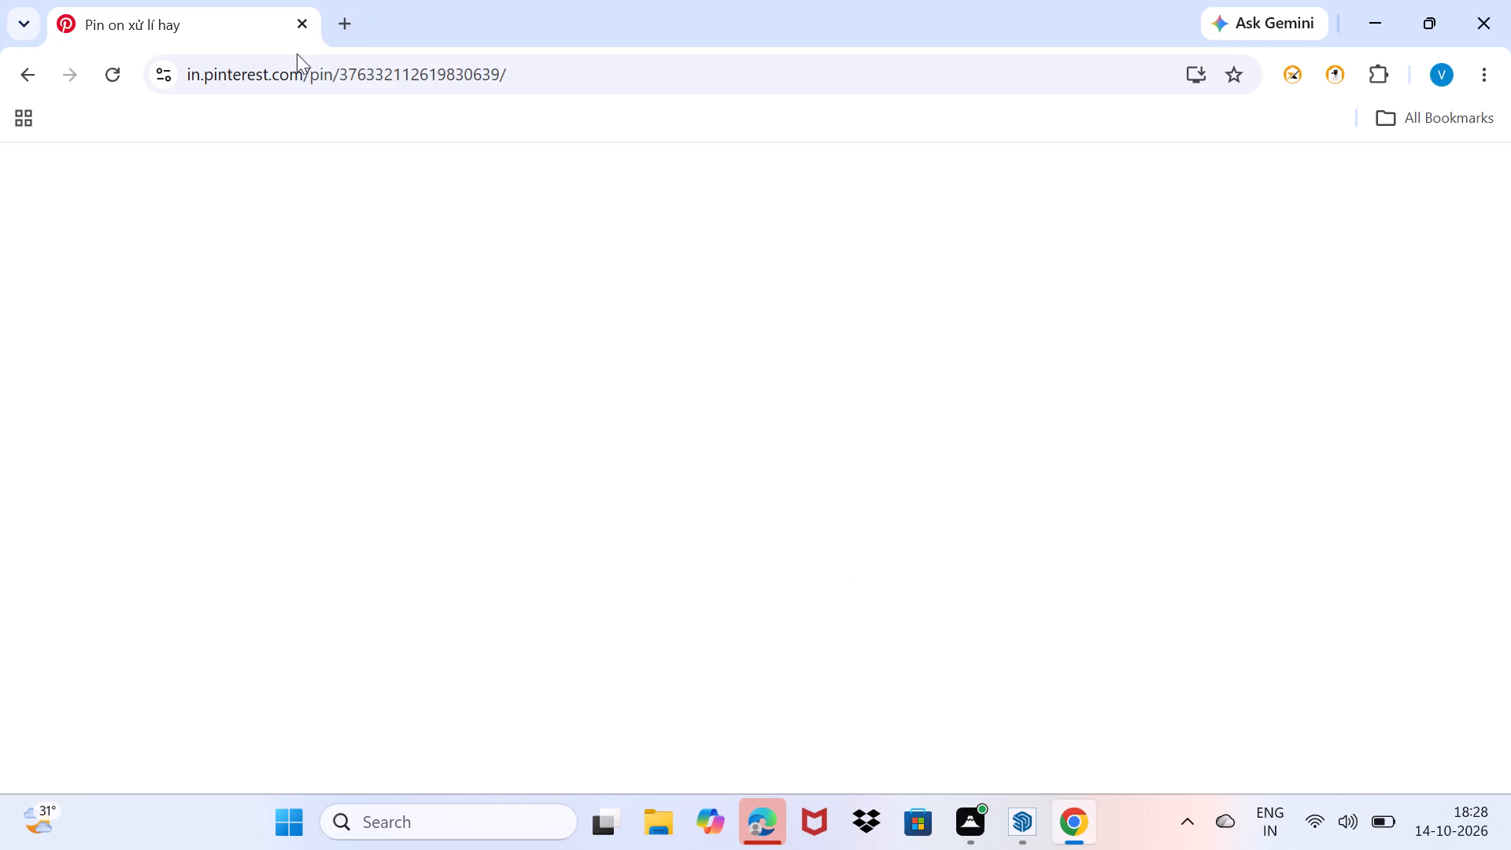
left_click(344, 23)
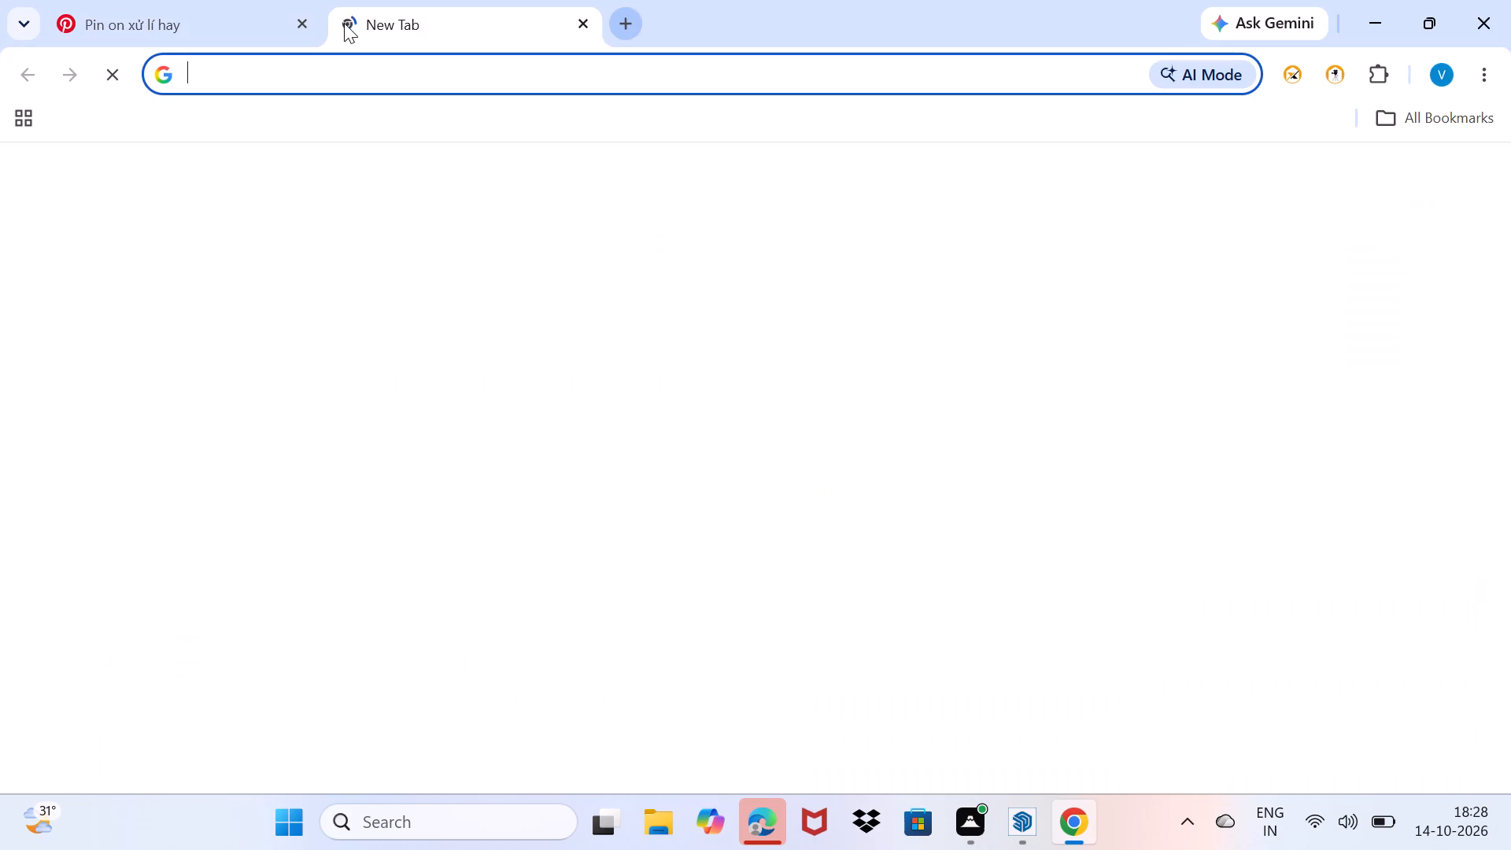
left_click(555, 481)
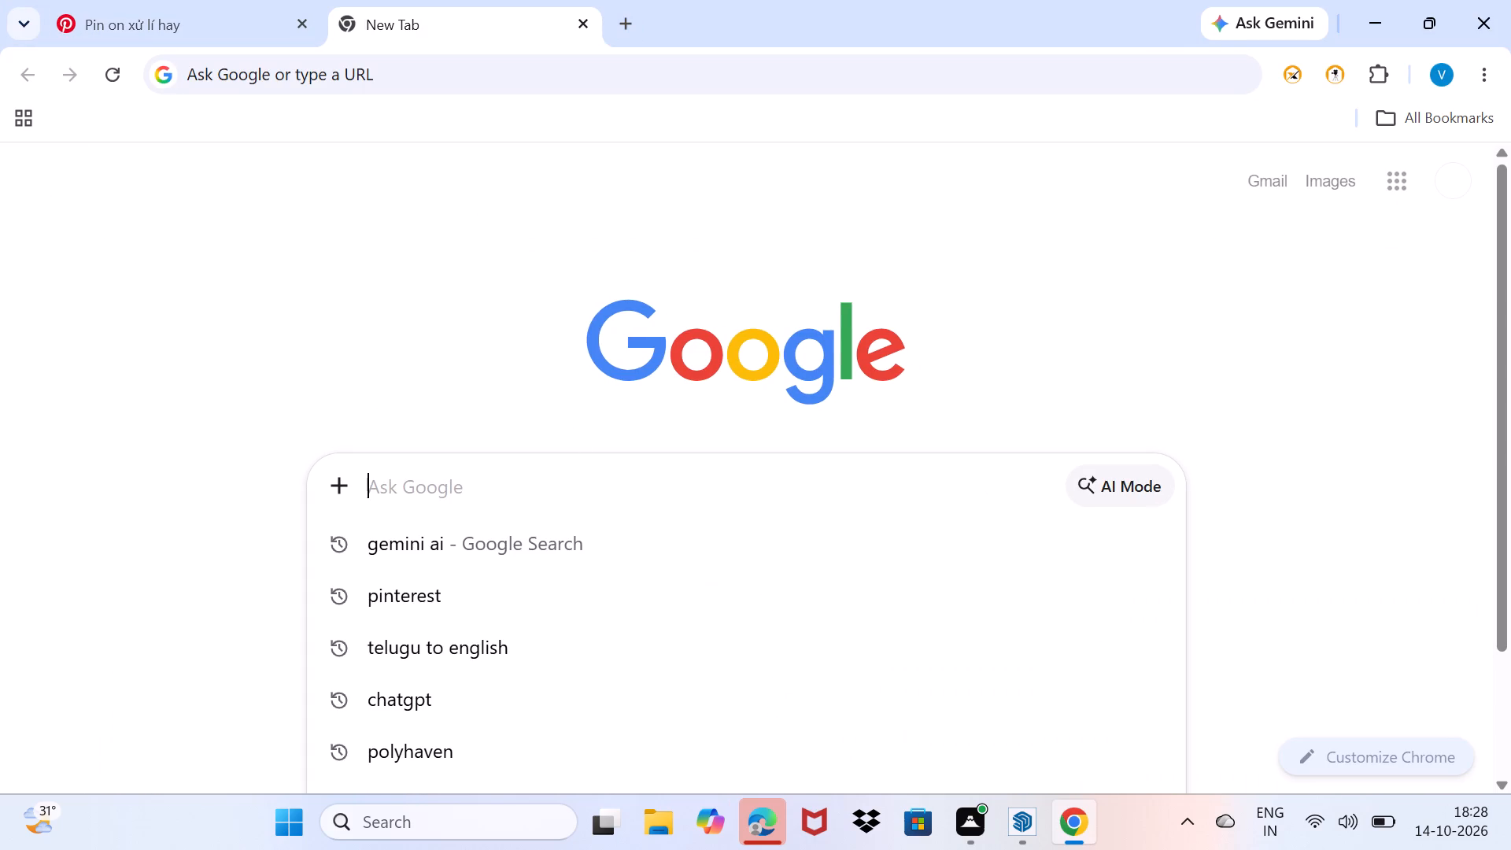
type("ga")
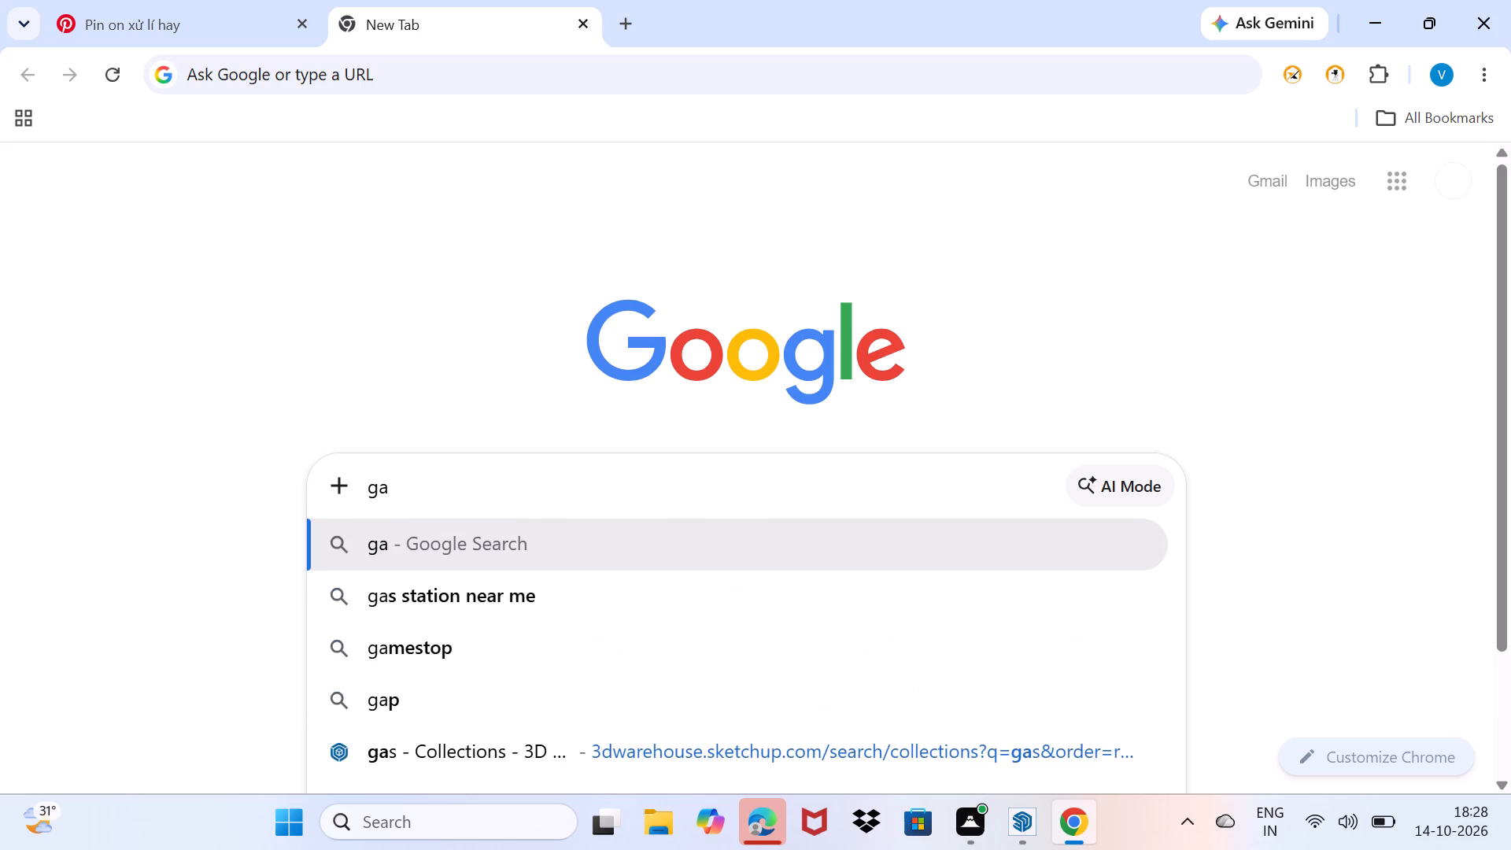
key("BackSpace")
key("BackSpace")
type("3d")
left_click(527, 588)
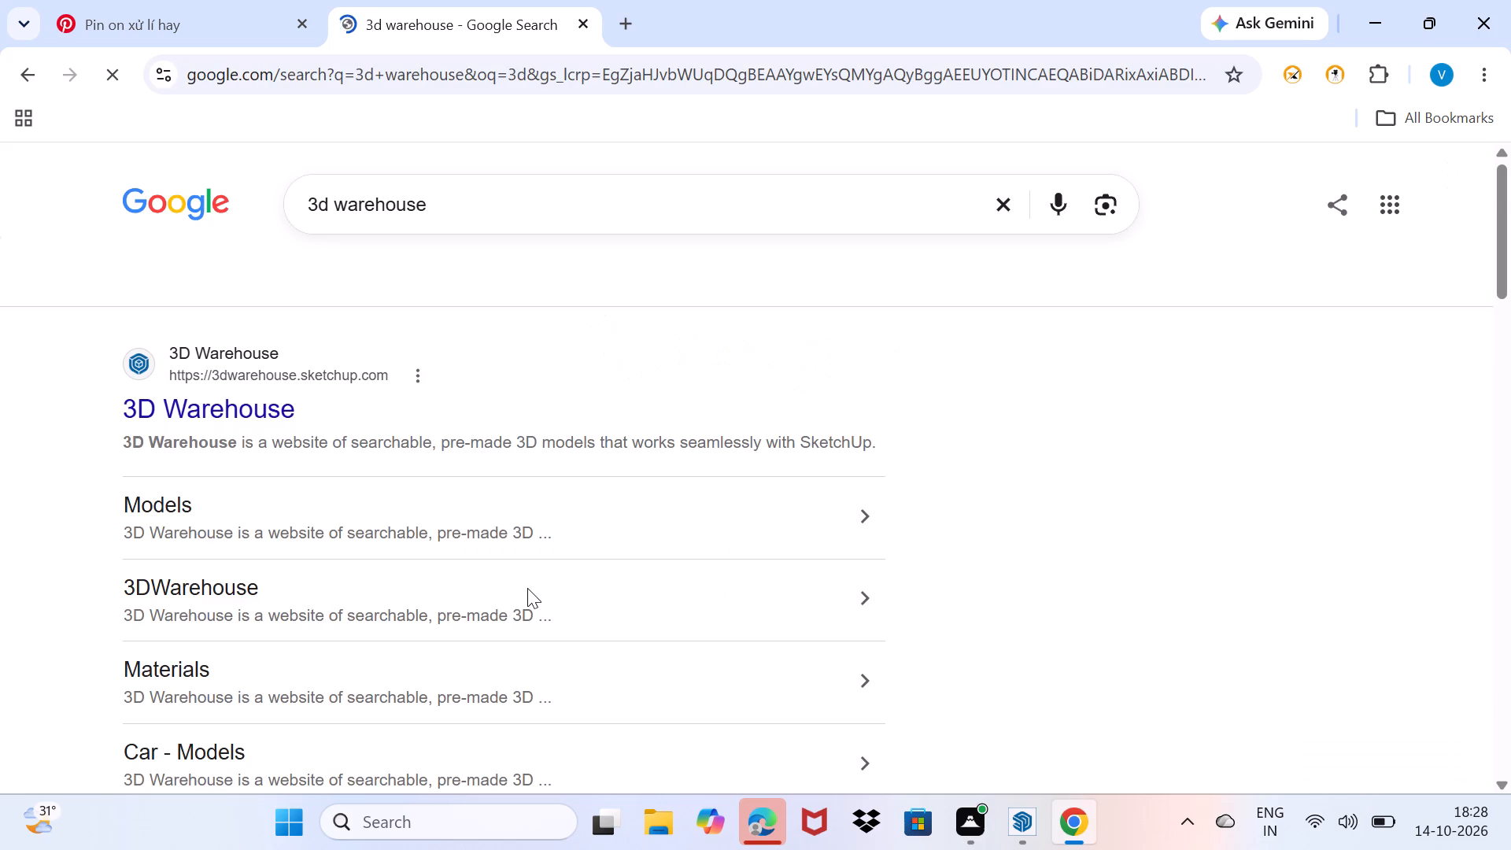
left_click(268, 410)
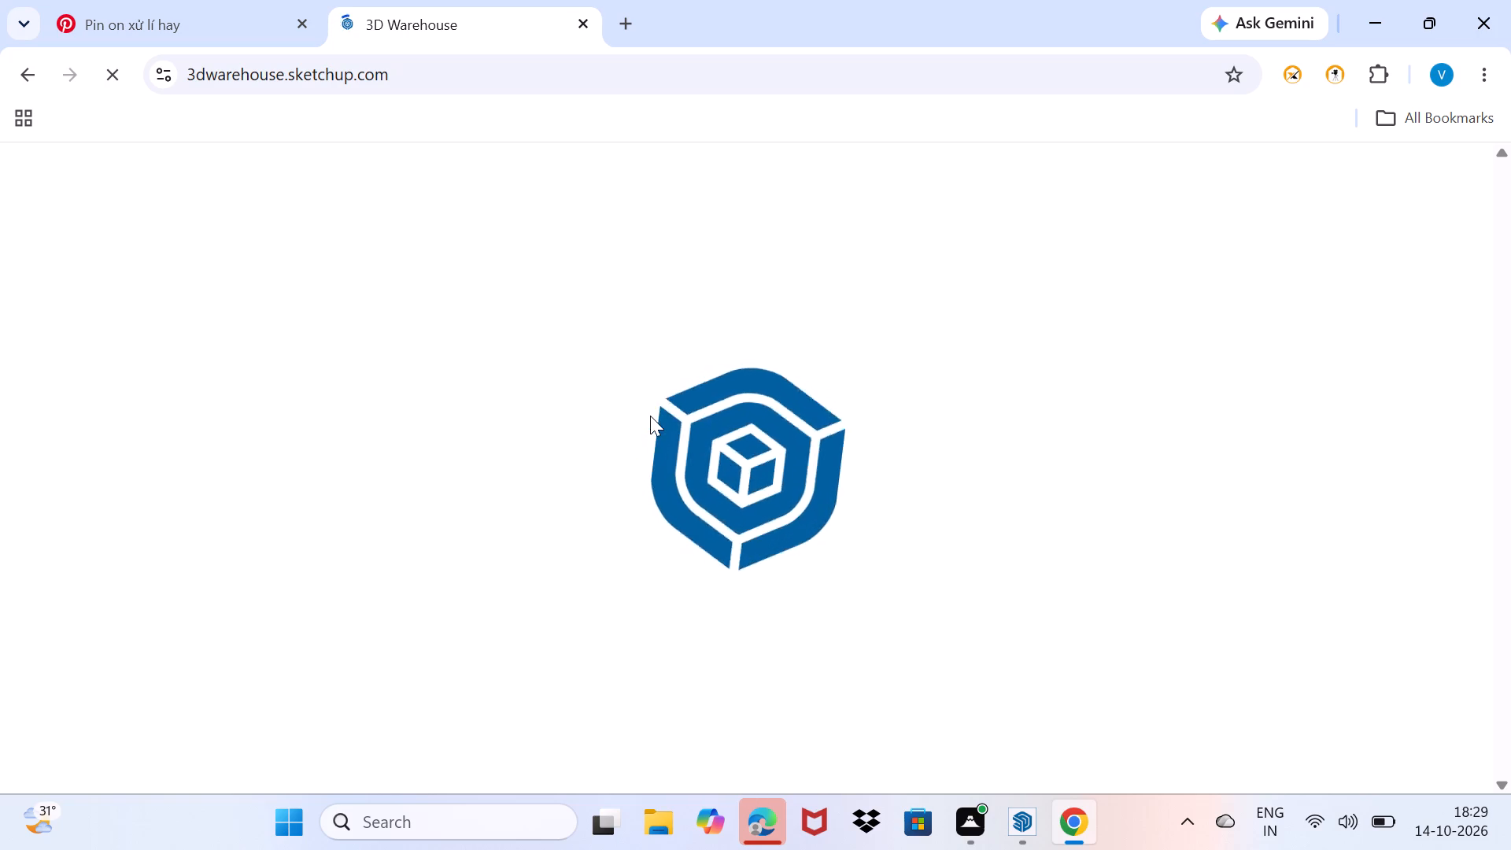
Search the 3D Warehouse website for gate and narrow the results to collections.
left_click(628, 181)
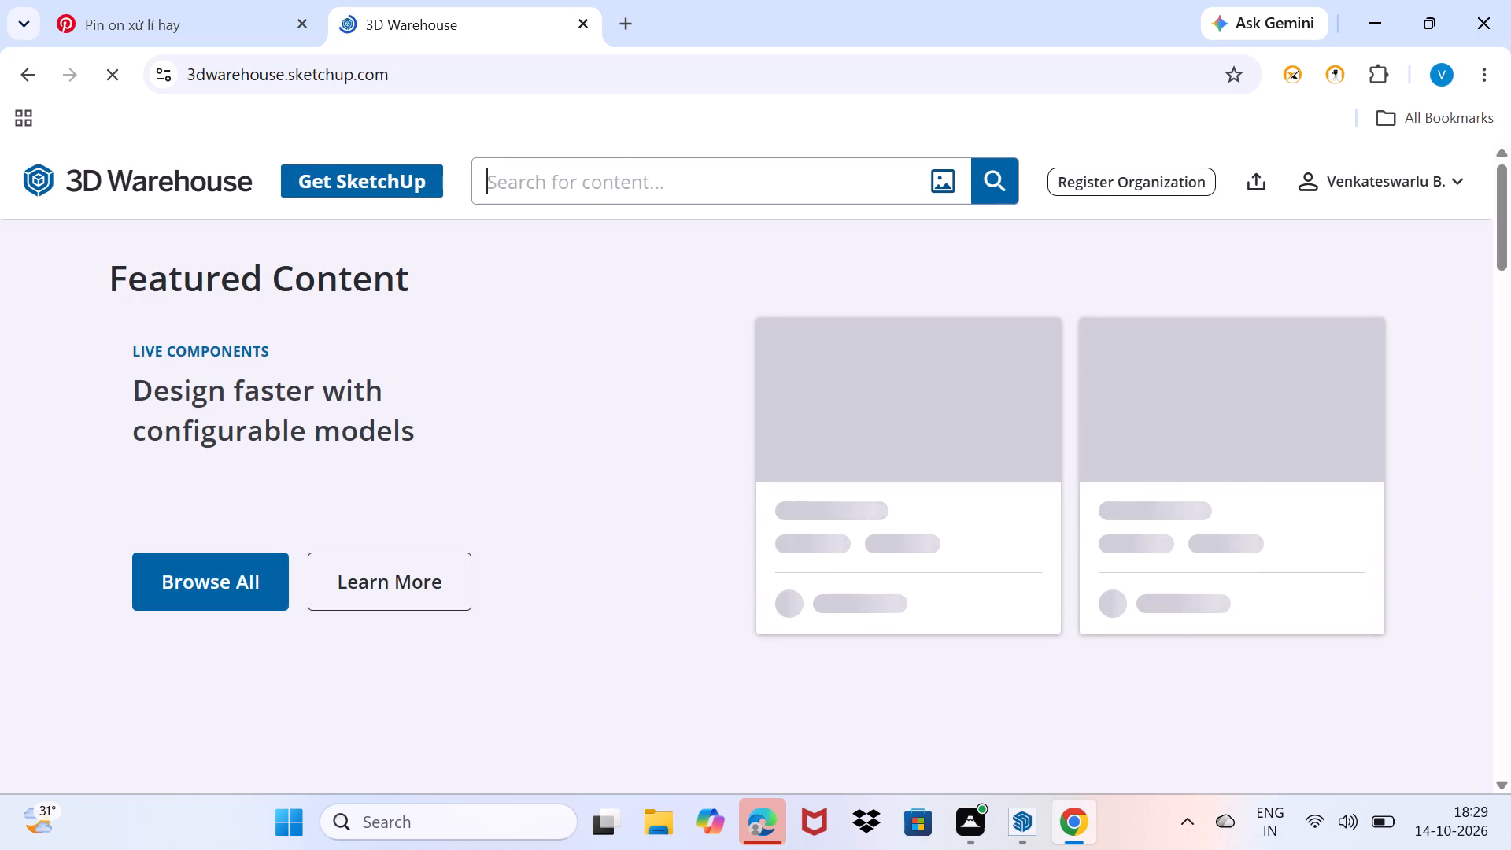
type("gate")
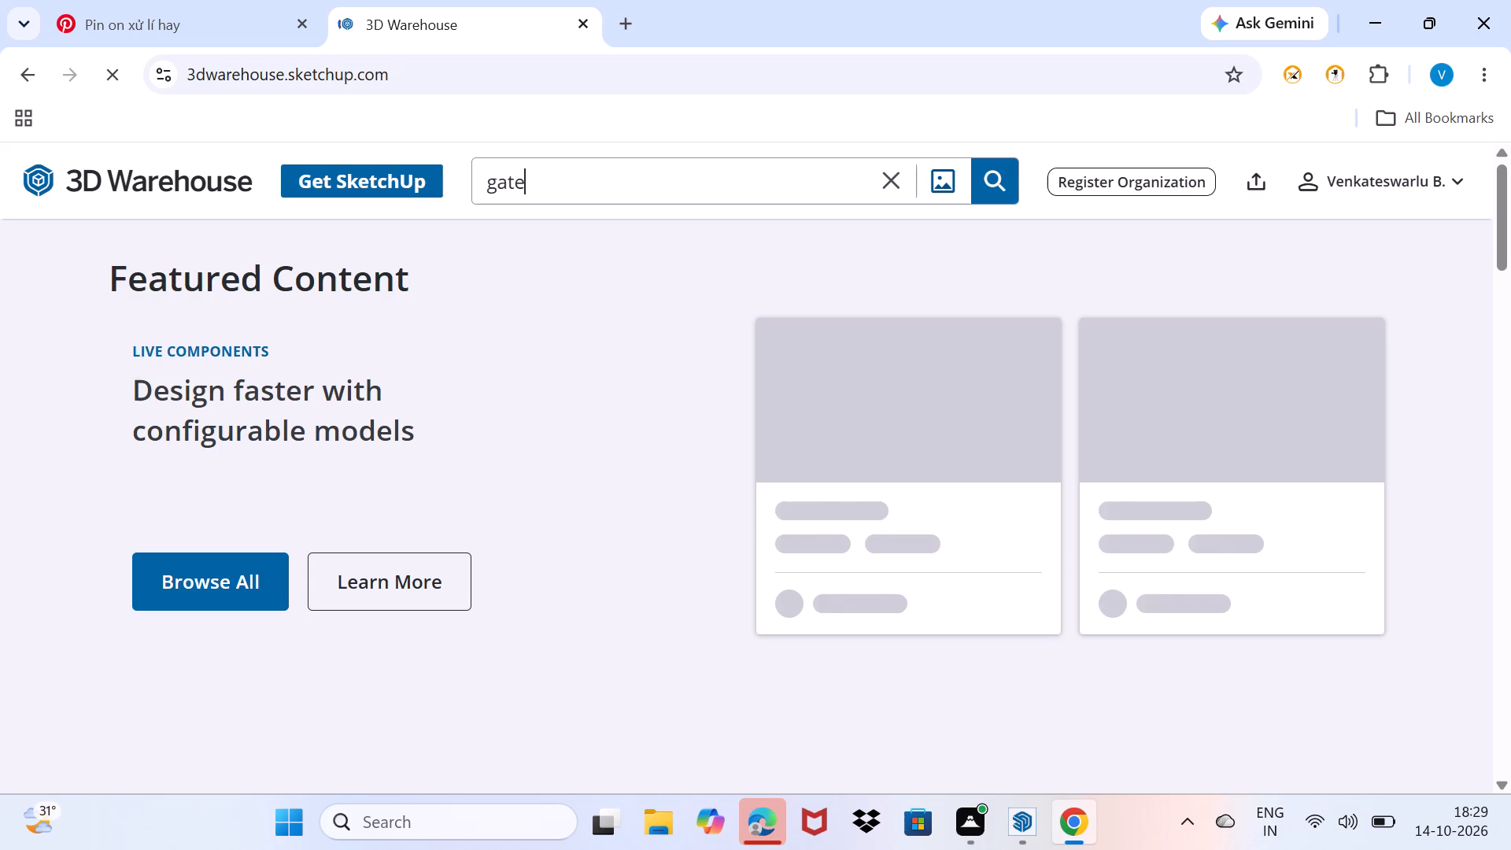
key("Return")
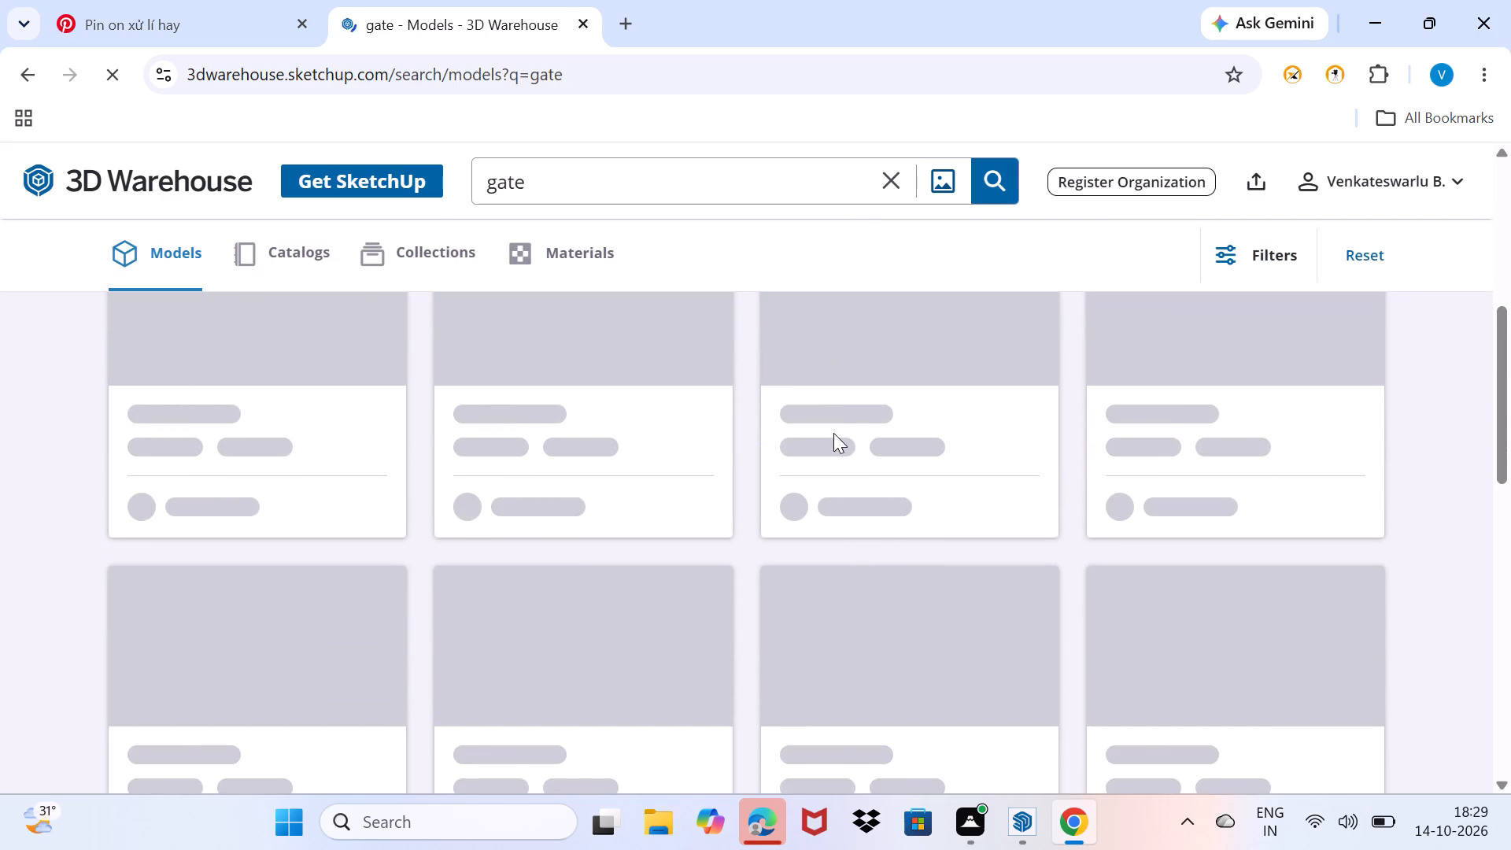
left_click(375, 257)
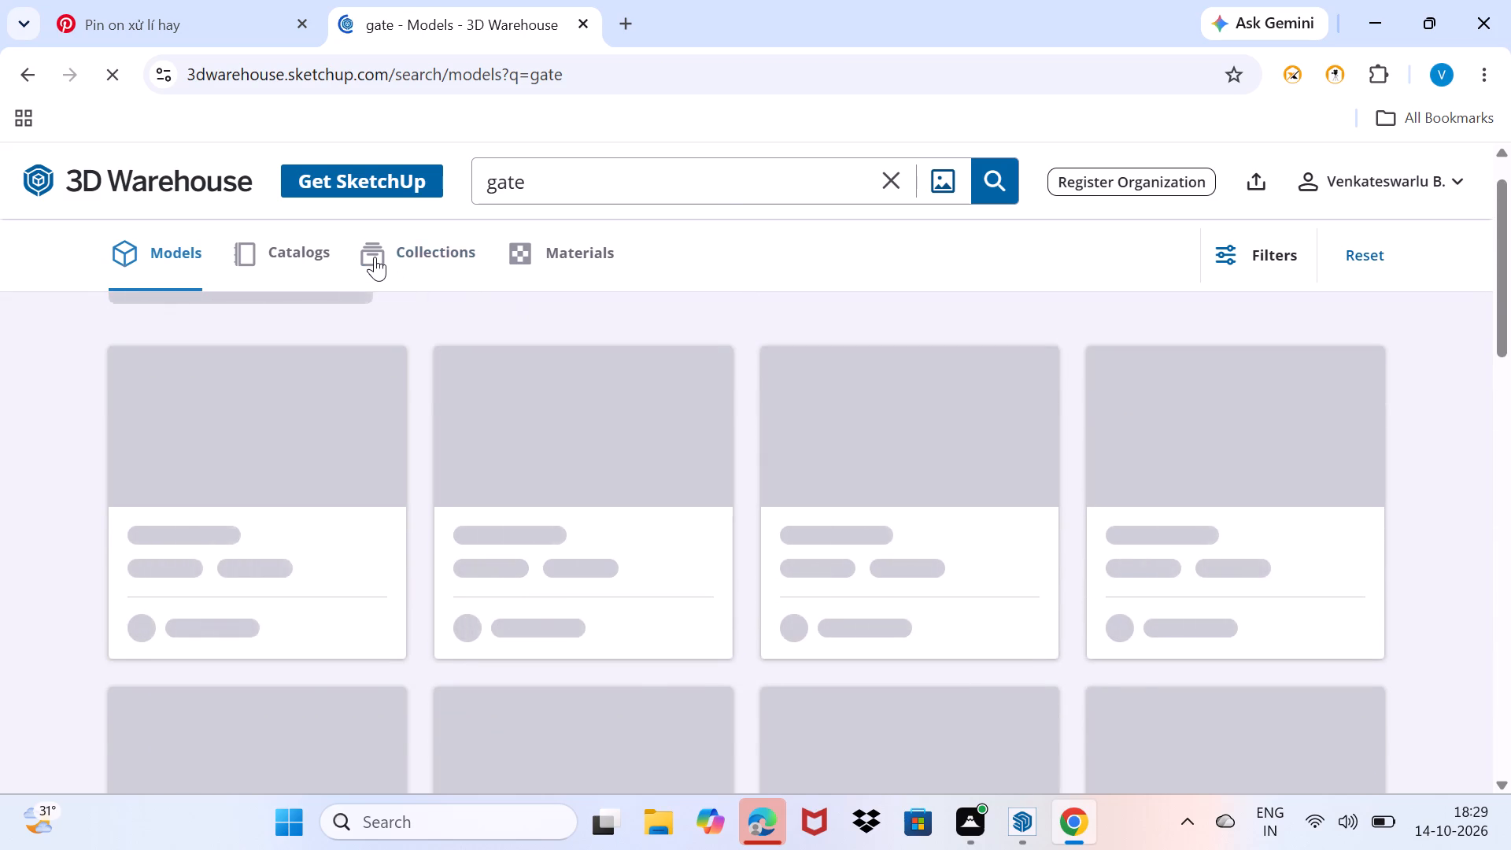
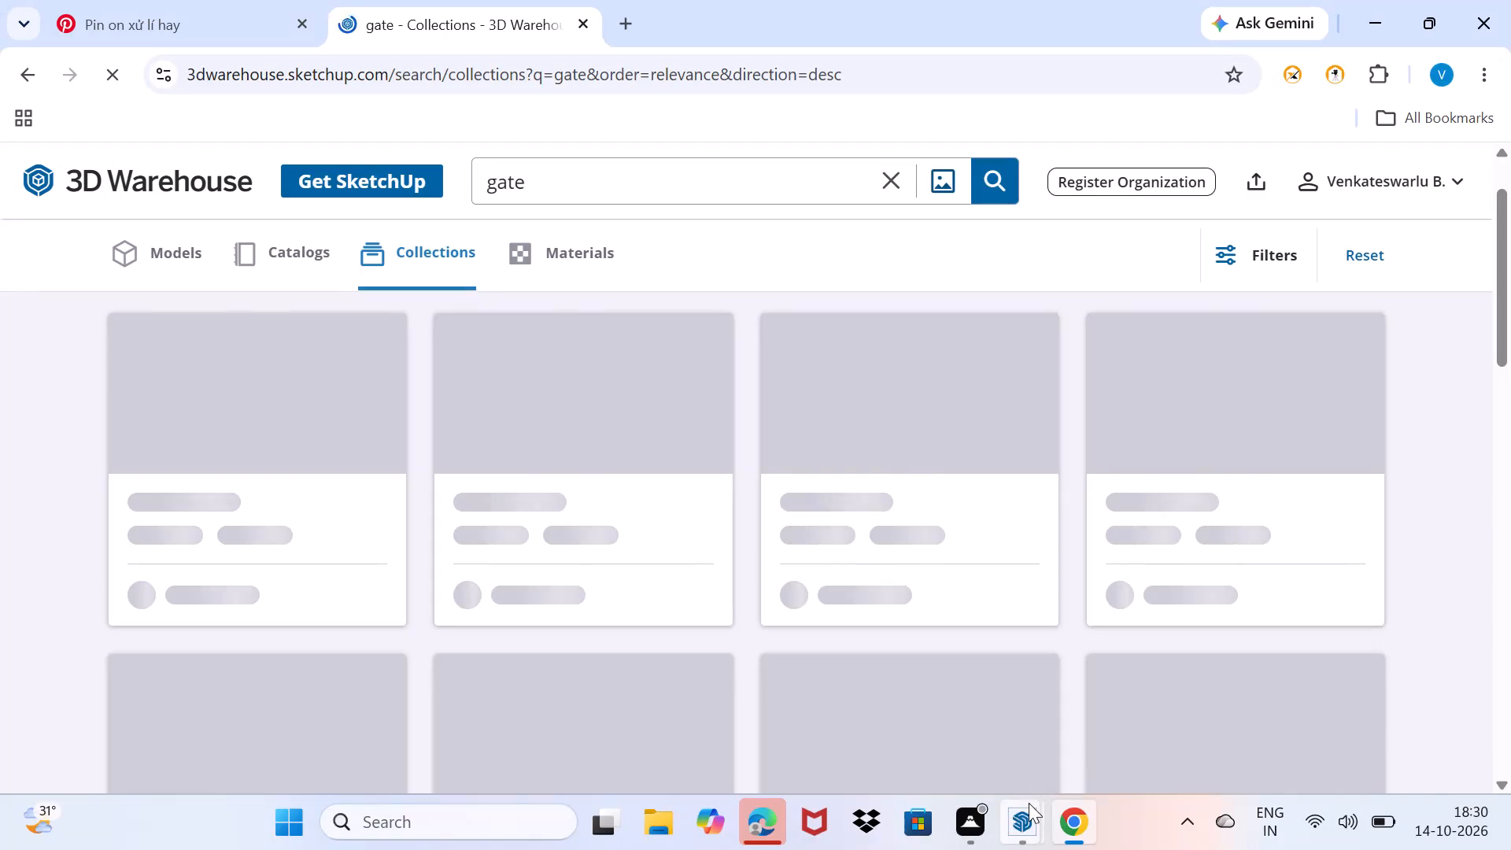
Switch from Chrome to the SketchUp window that holds the house model.
left_click(1017, 814)
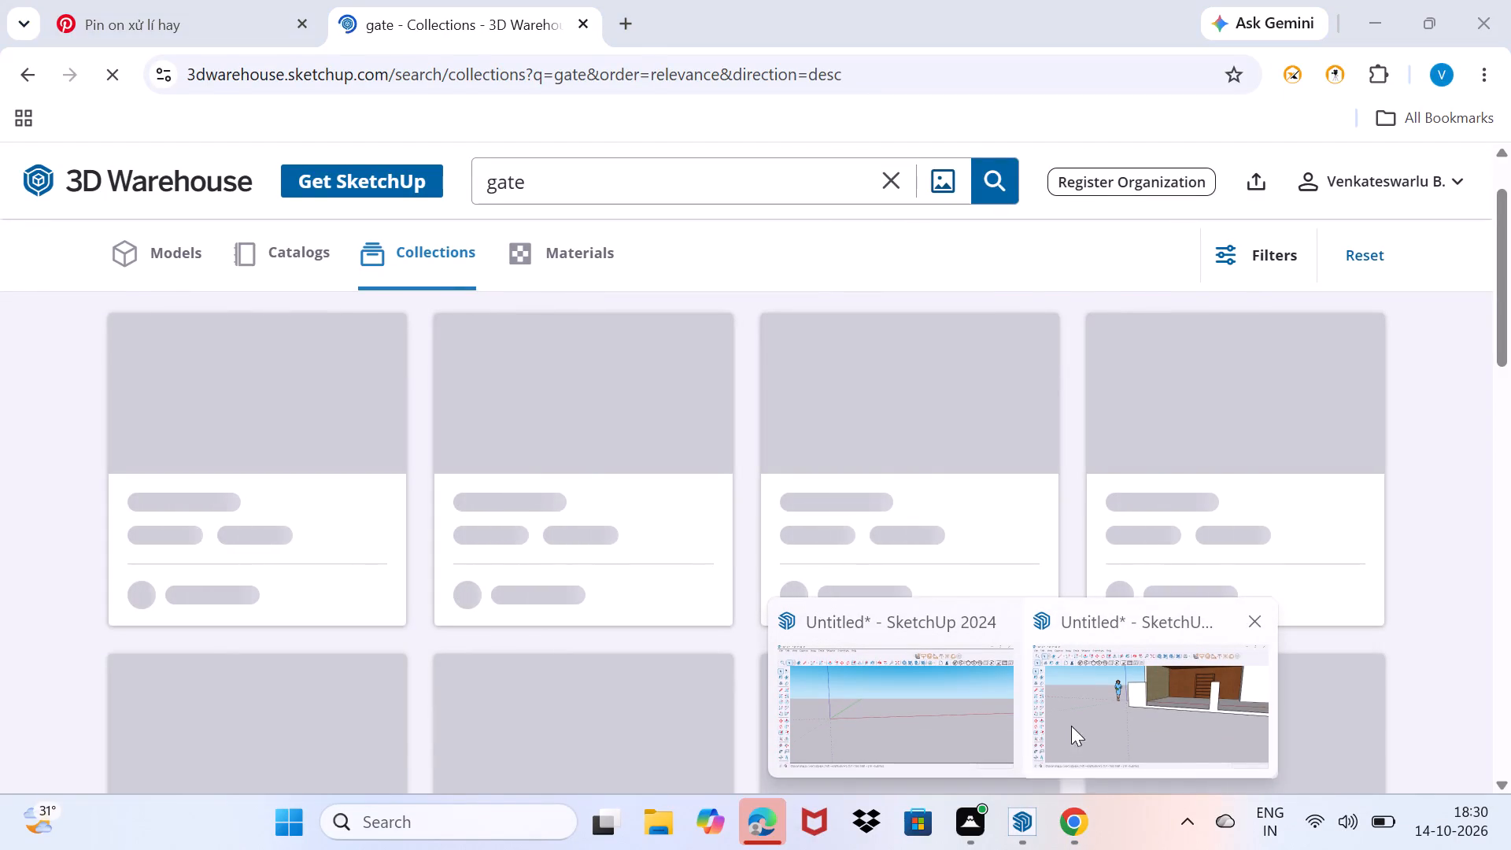
left_click(1077, 719)
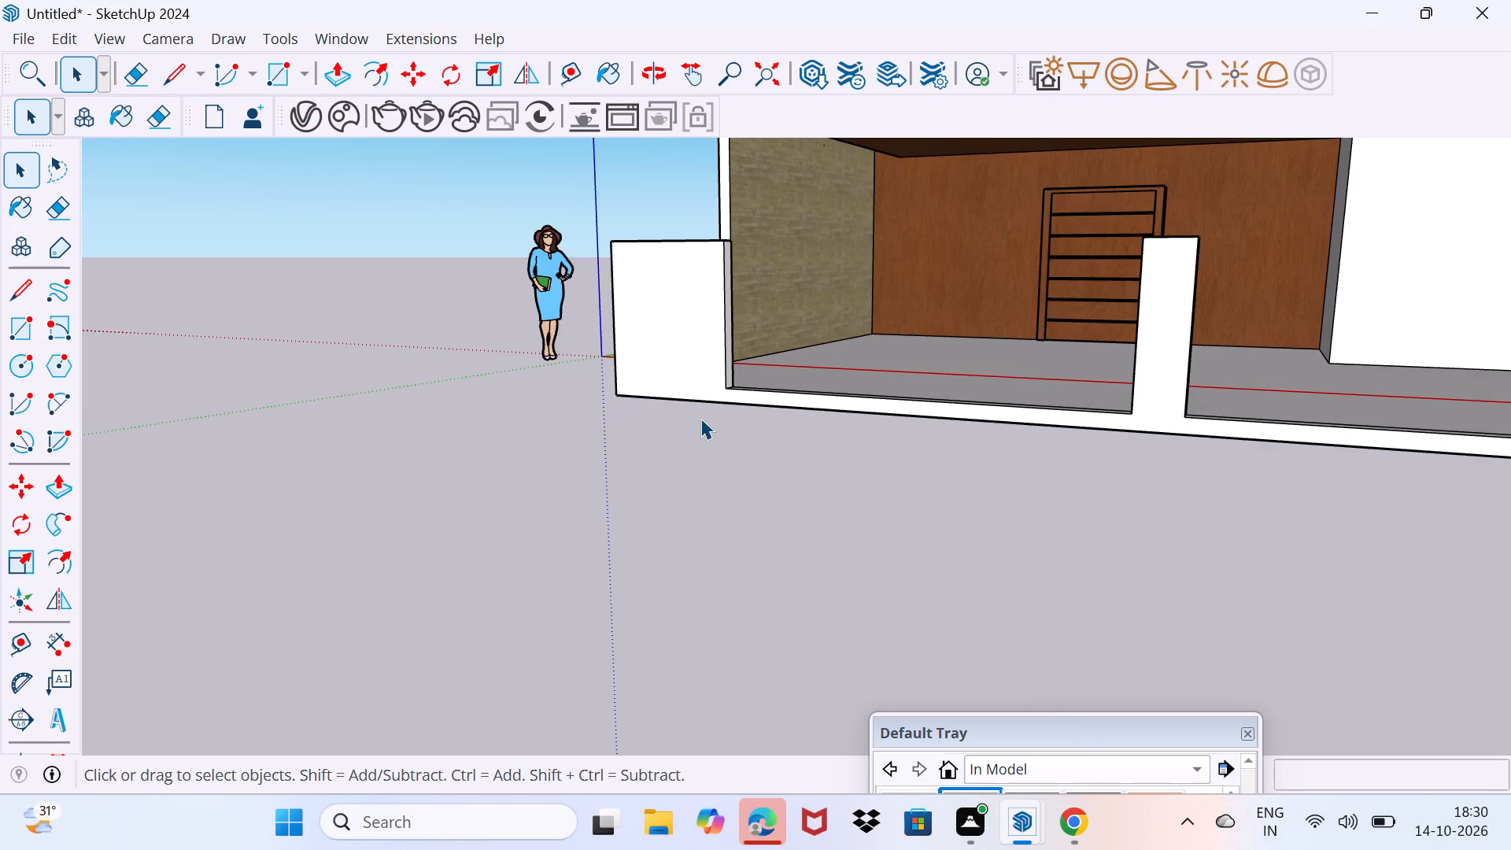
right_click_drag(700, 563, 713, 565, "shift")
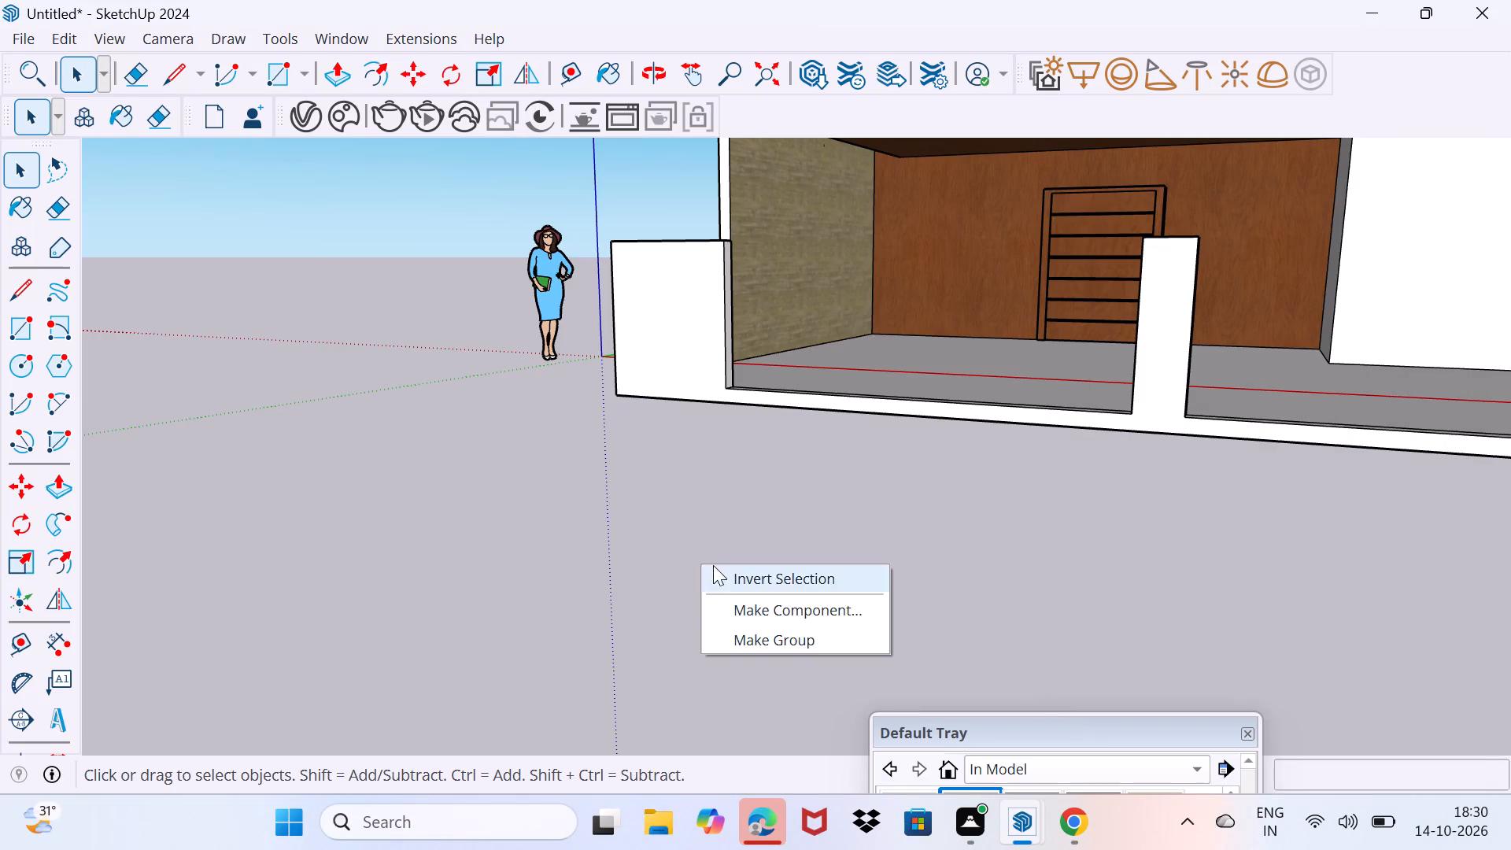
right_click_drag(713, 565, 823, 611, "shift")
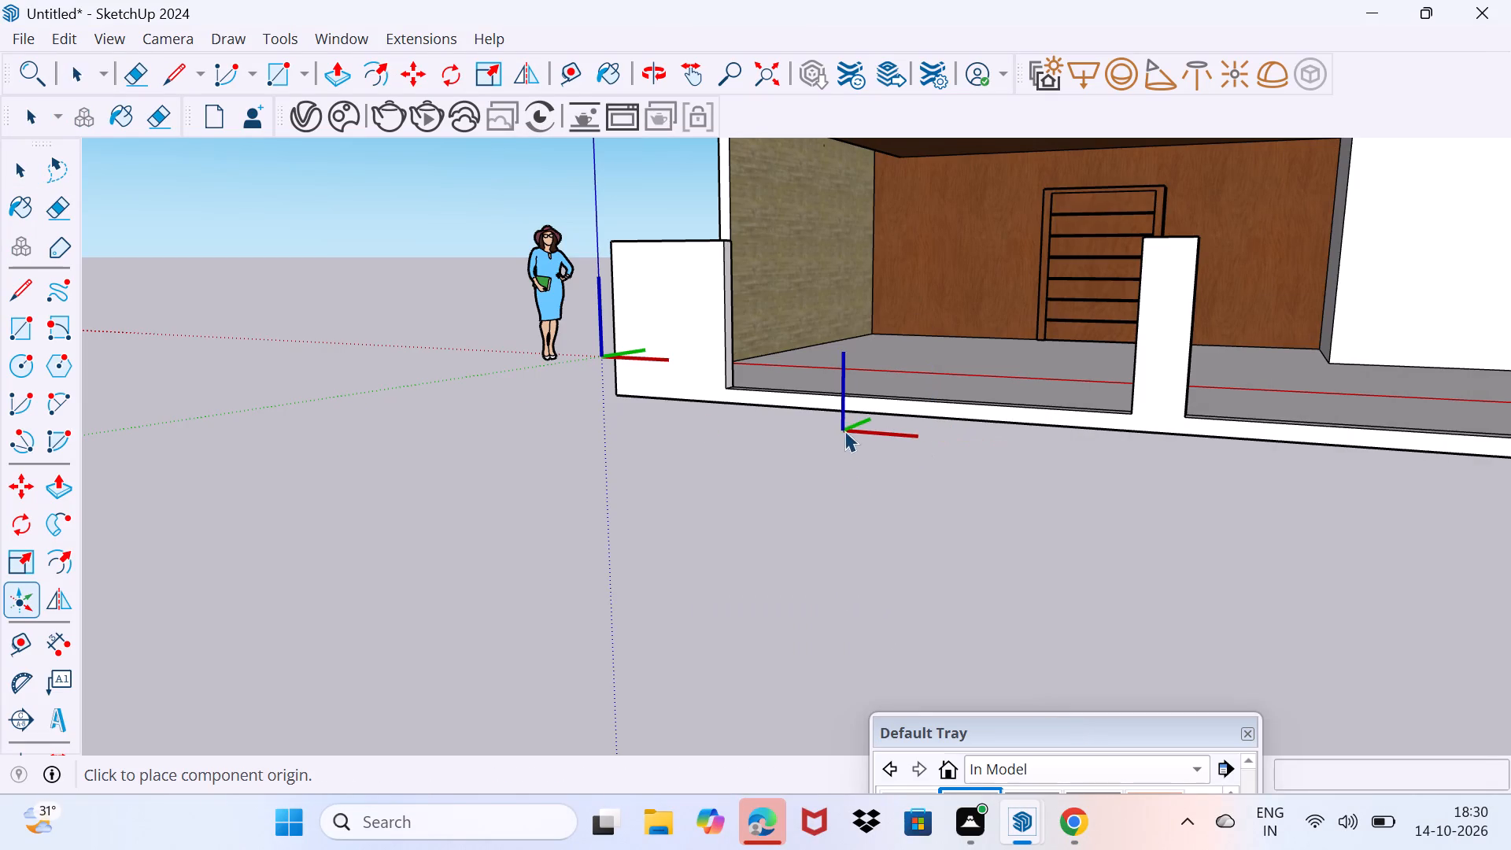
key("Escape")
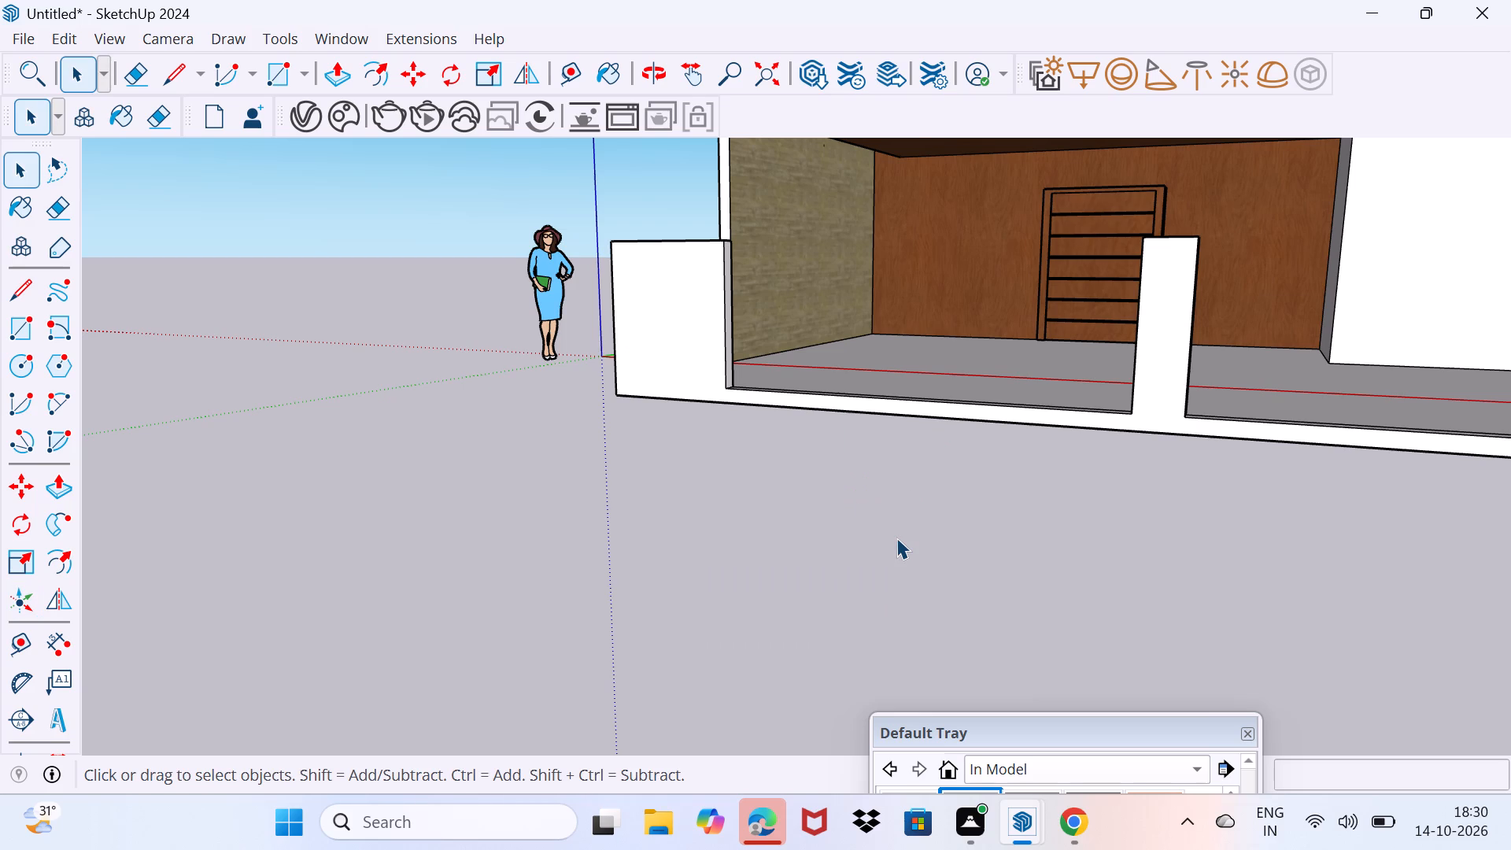
Examine the house's front elevation, from the boundary wall openings up to the balcony and the upper terrace.
scroll(903, 508, "down", 1)
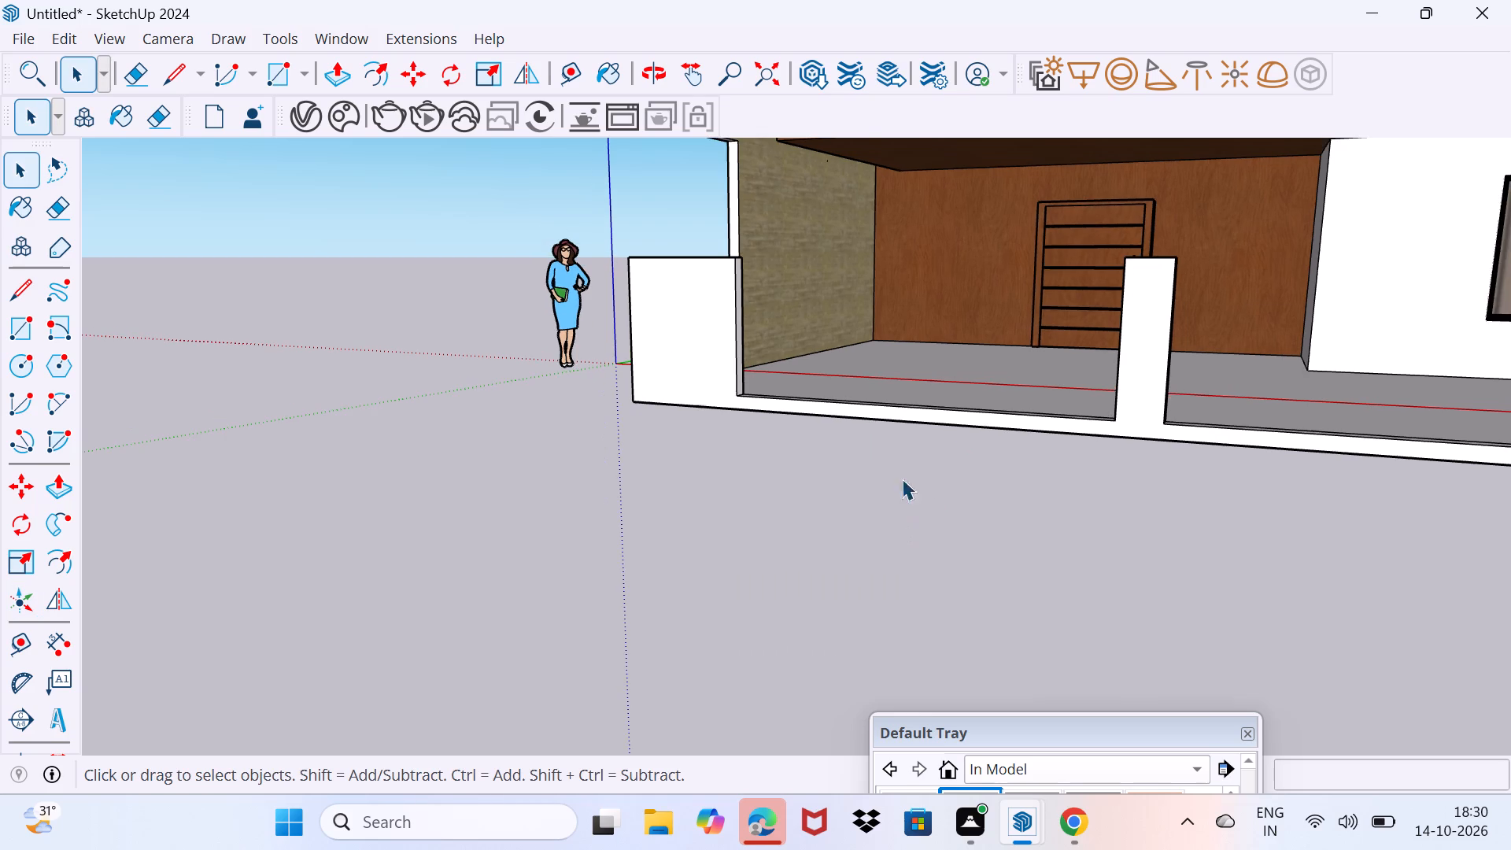
scroll(944, 396, "down", 4)
middle_click_drag(933, 421, 872, 552)
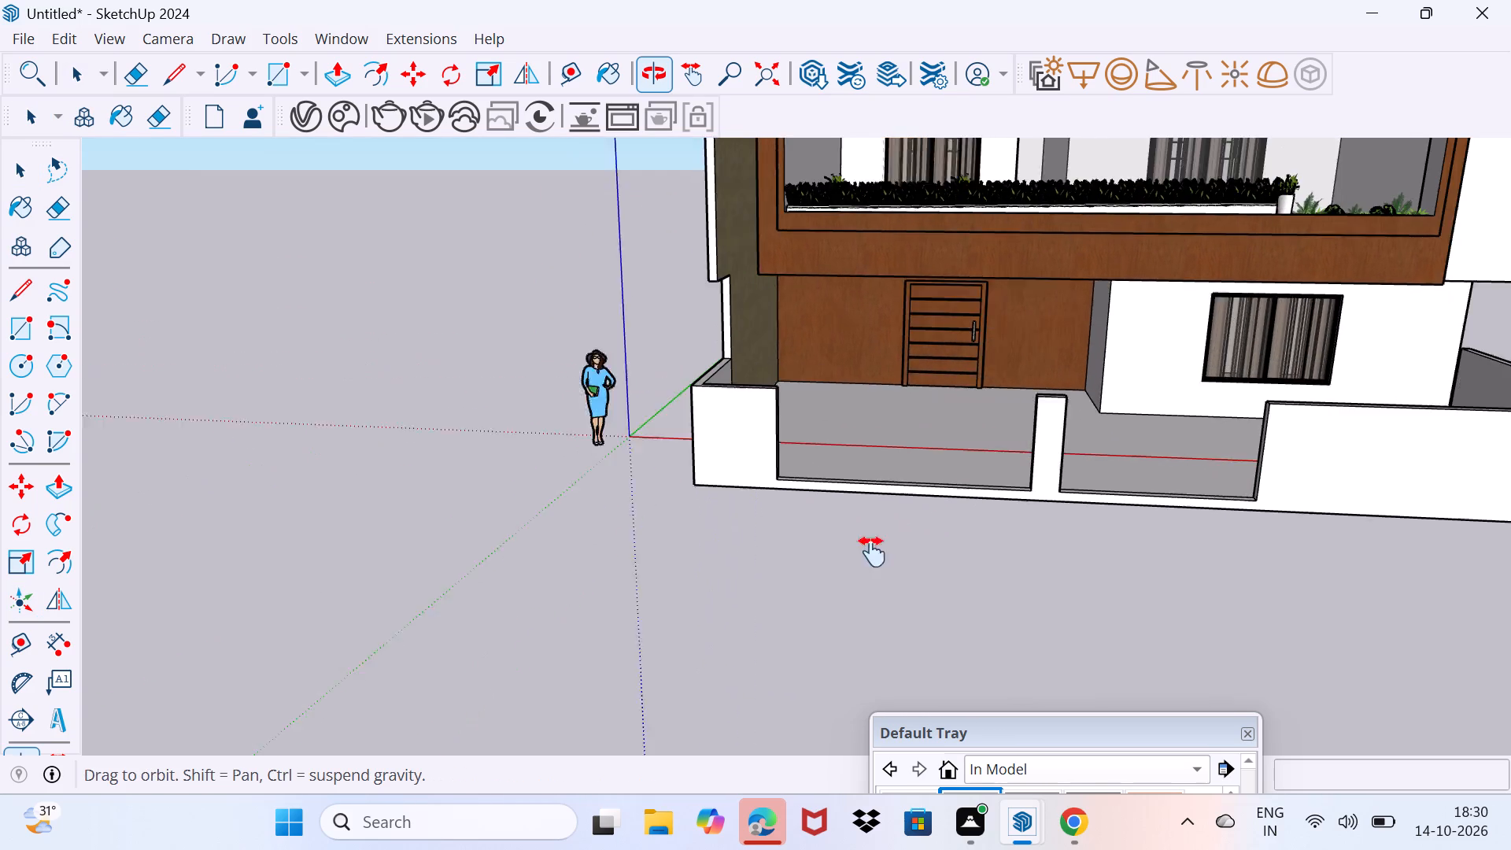
middle_click_drag(872, 552, 843, 560)
scroll(992, 529, "down", 2)
middle_click_drag(992, 529, 1088, 534)
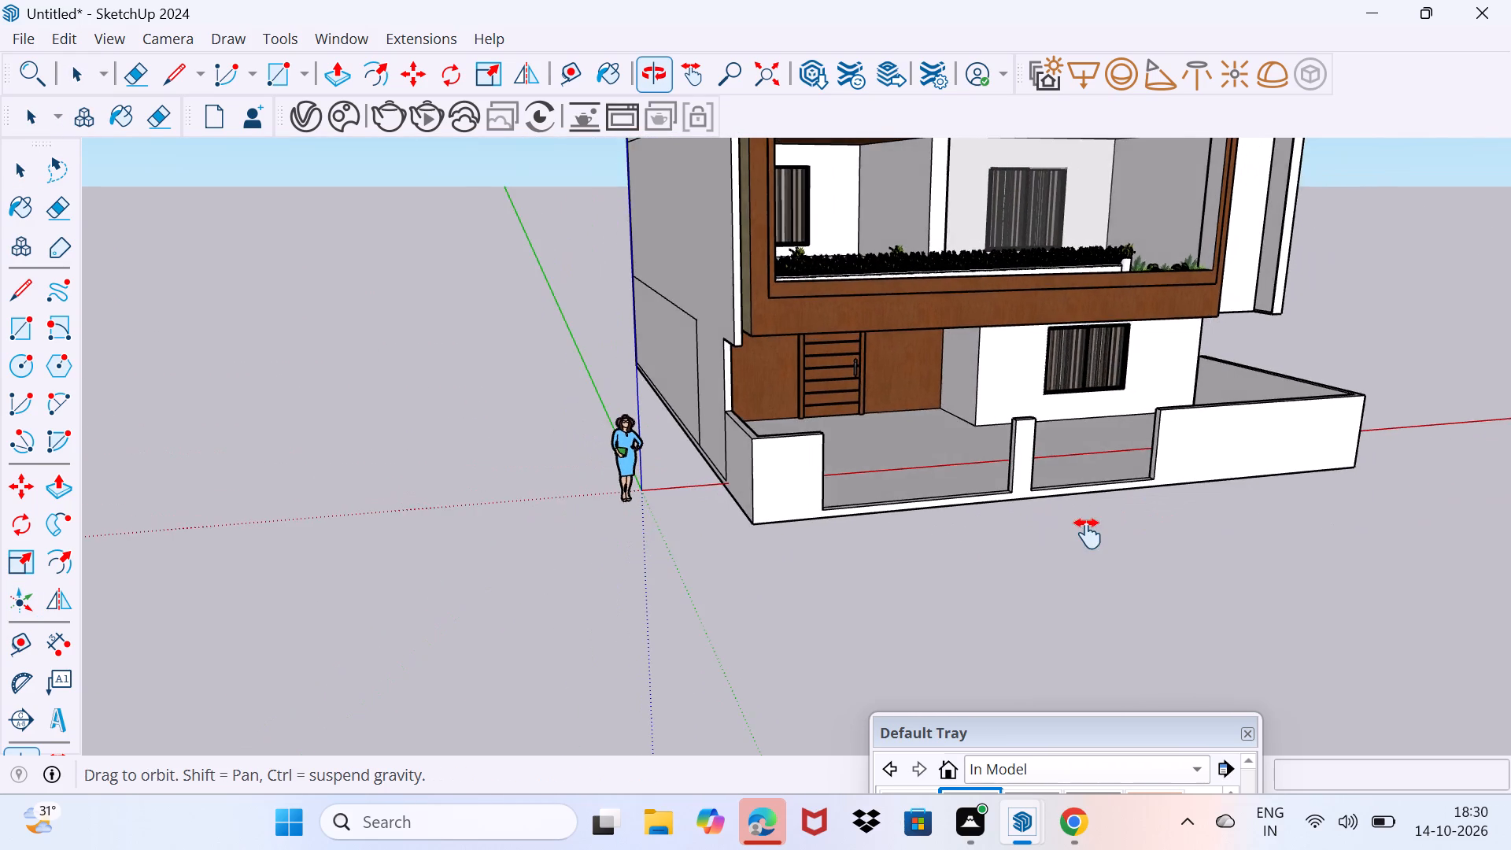
middle_click_drag(1088, 534, 866, 531)
scroll(838, 523, "up", 4)
middle_click_drag(838, 523, 787, 512)
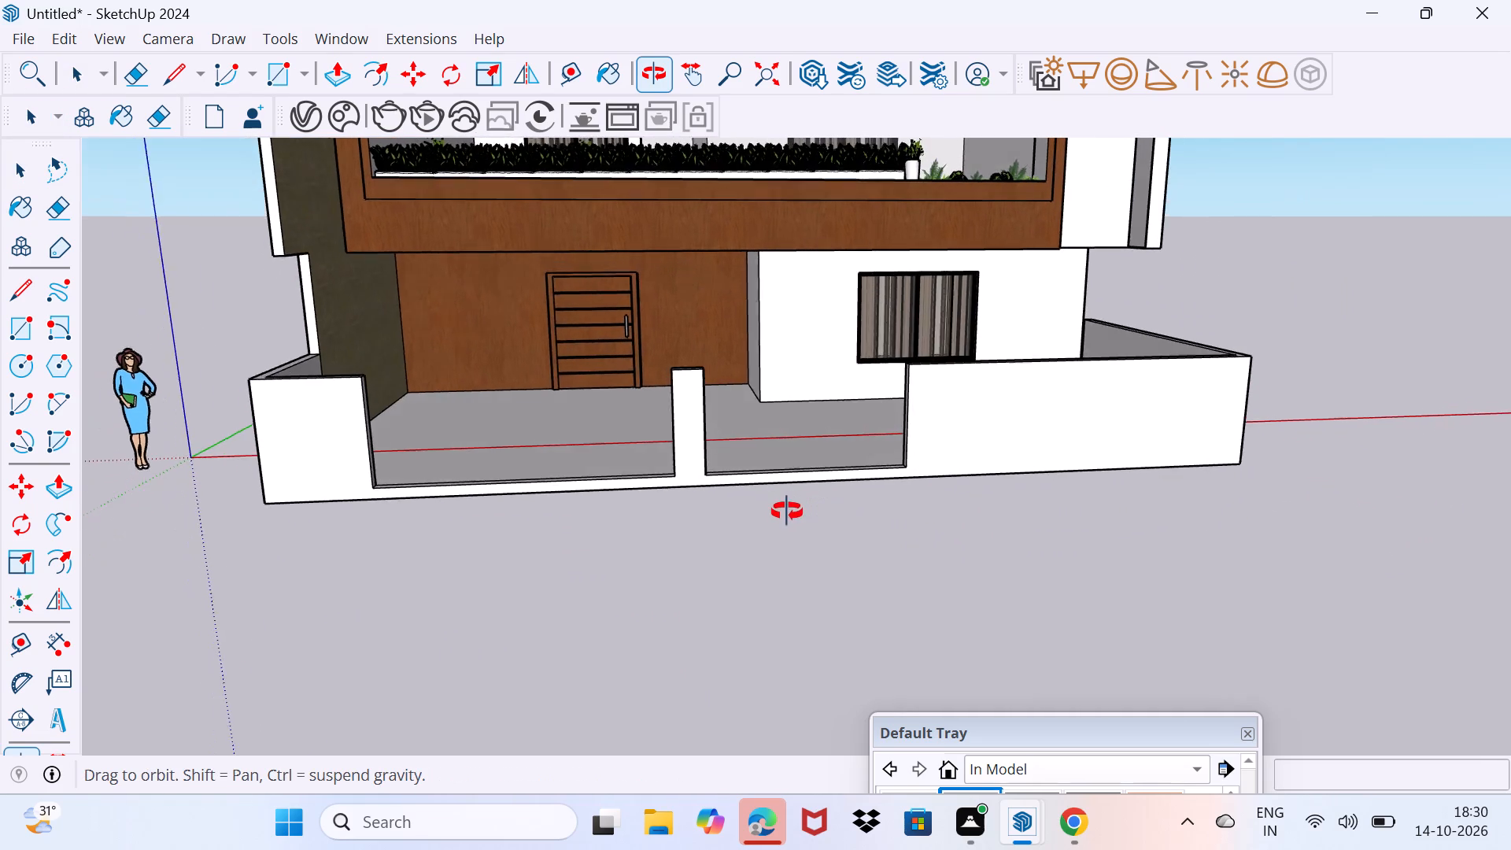
middle_click_drag(787, 512, 737, 493)
scroll(739, 496, "up", 2)
middle_click_drag(740, 460, 746, 472)
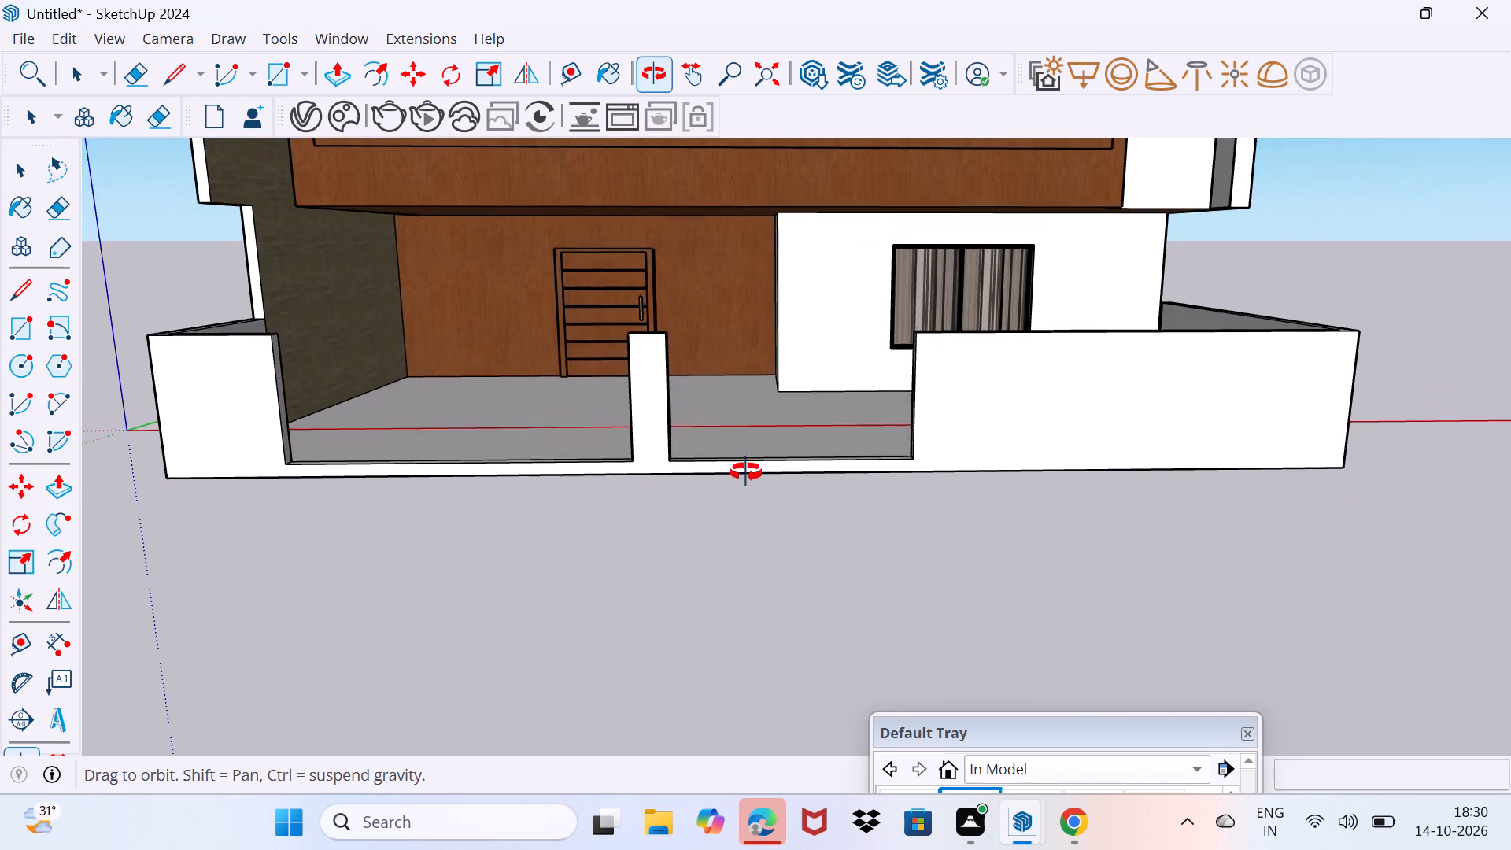
middle_click_drag(746, 472, 849, 512)
scroll(849, 512, "down", 10)
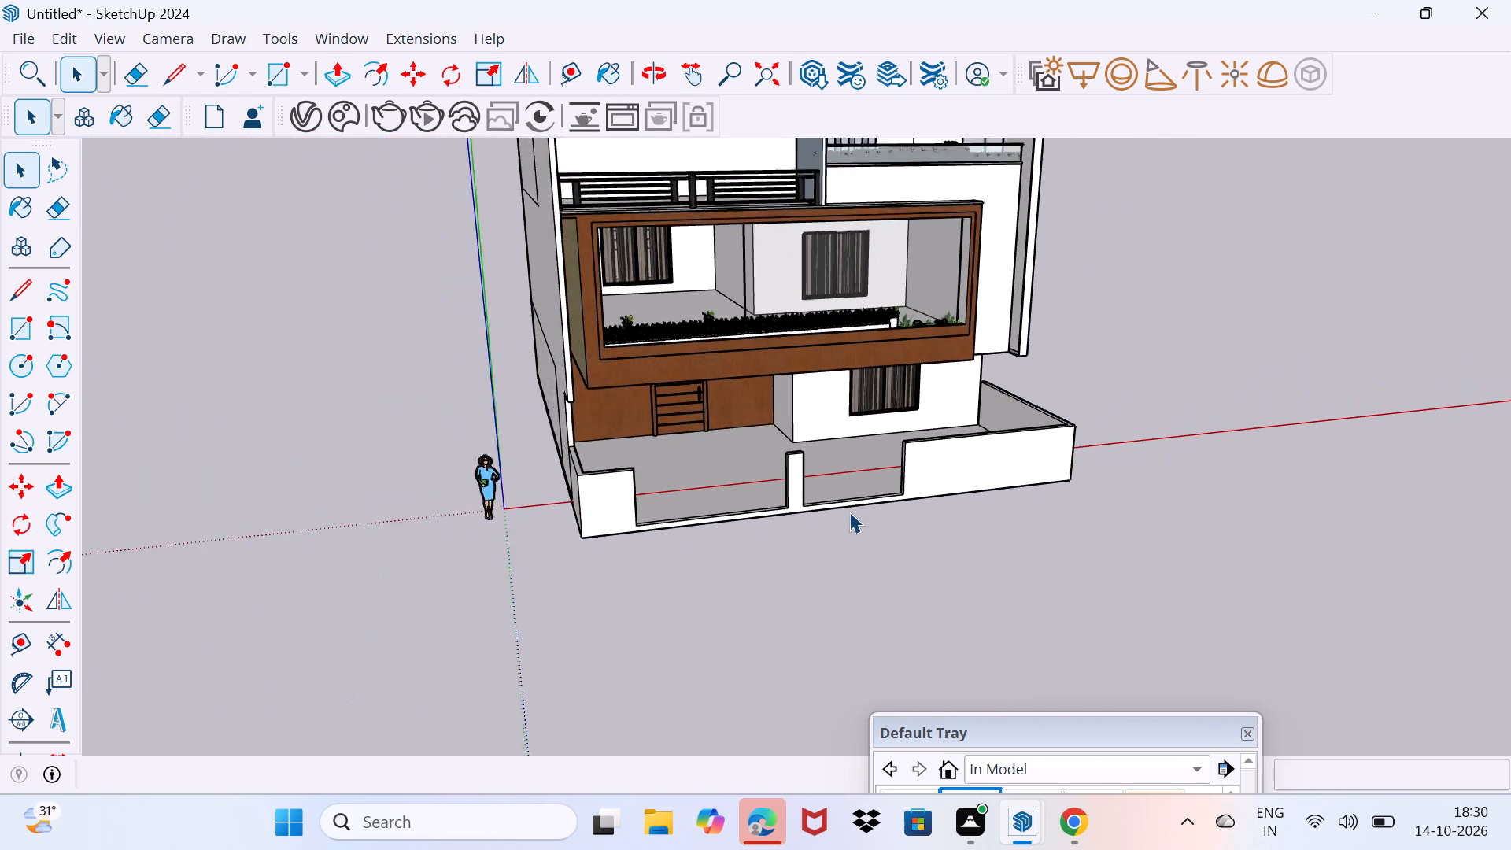
middle_click_drag(849, 511, 739, 526)
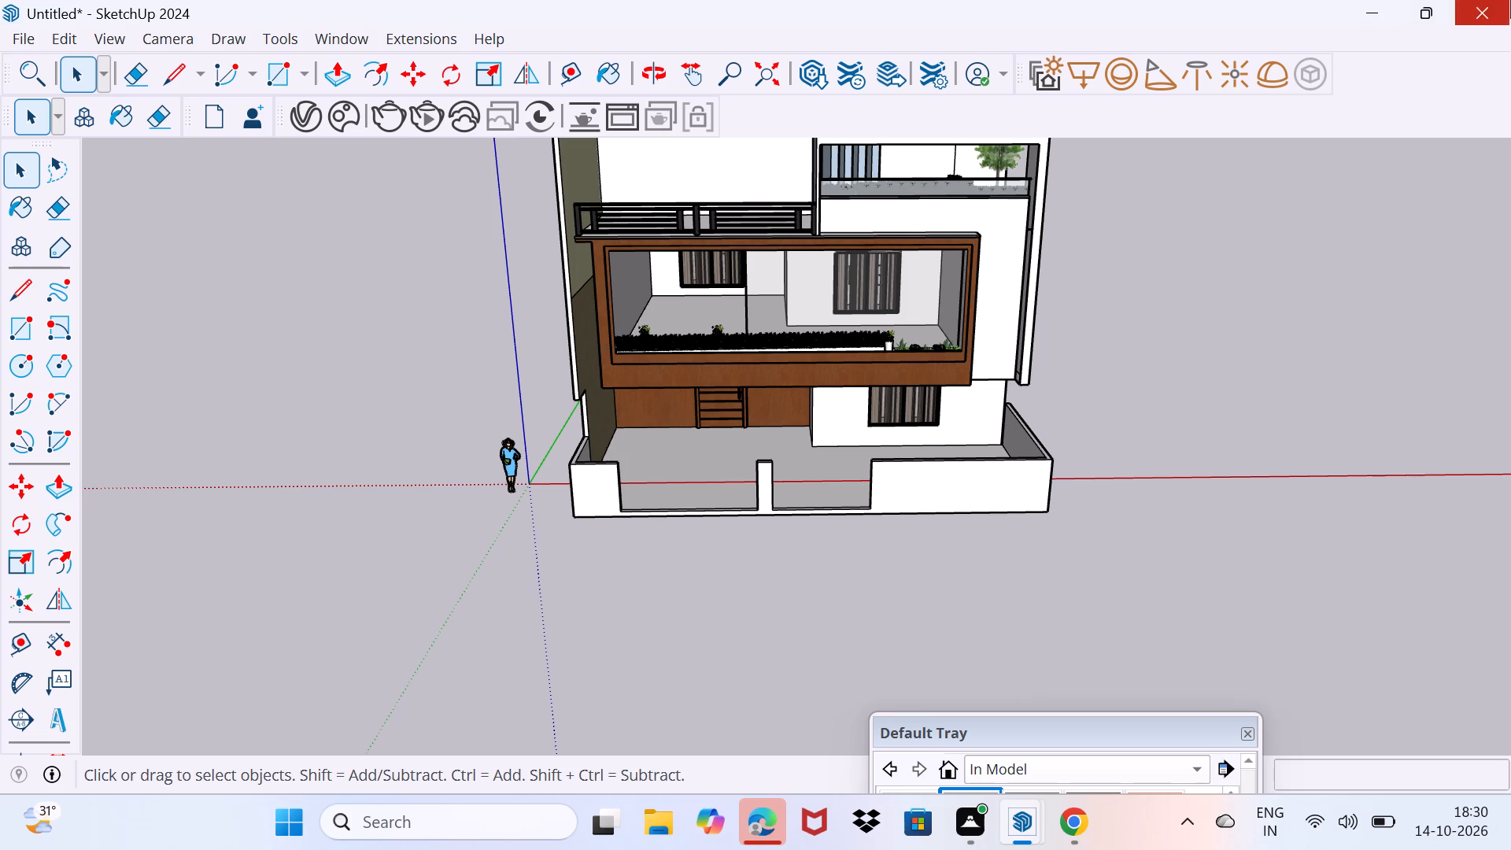
scroll(1203, 0, "down", 1)
scroll(705, 201, "down", 4)
middle_click_drag(739, 192, 732, 206)
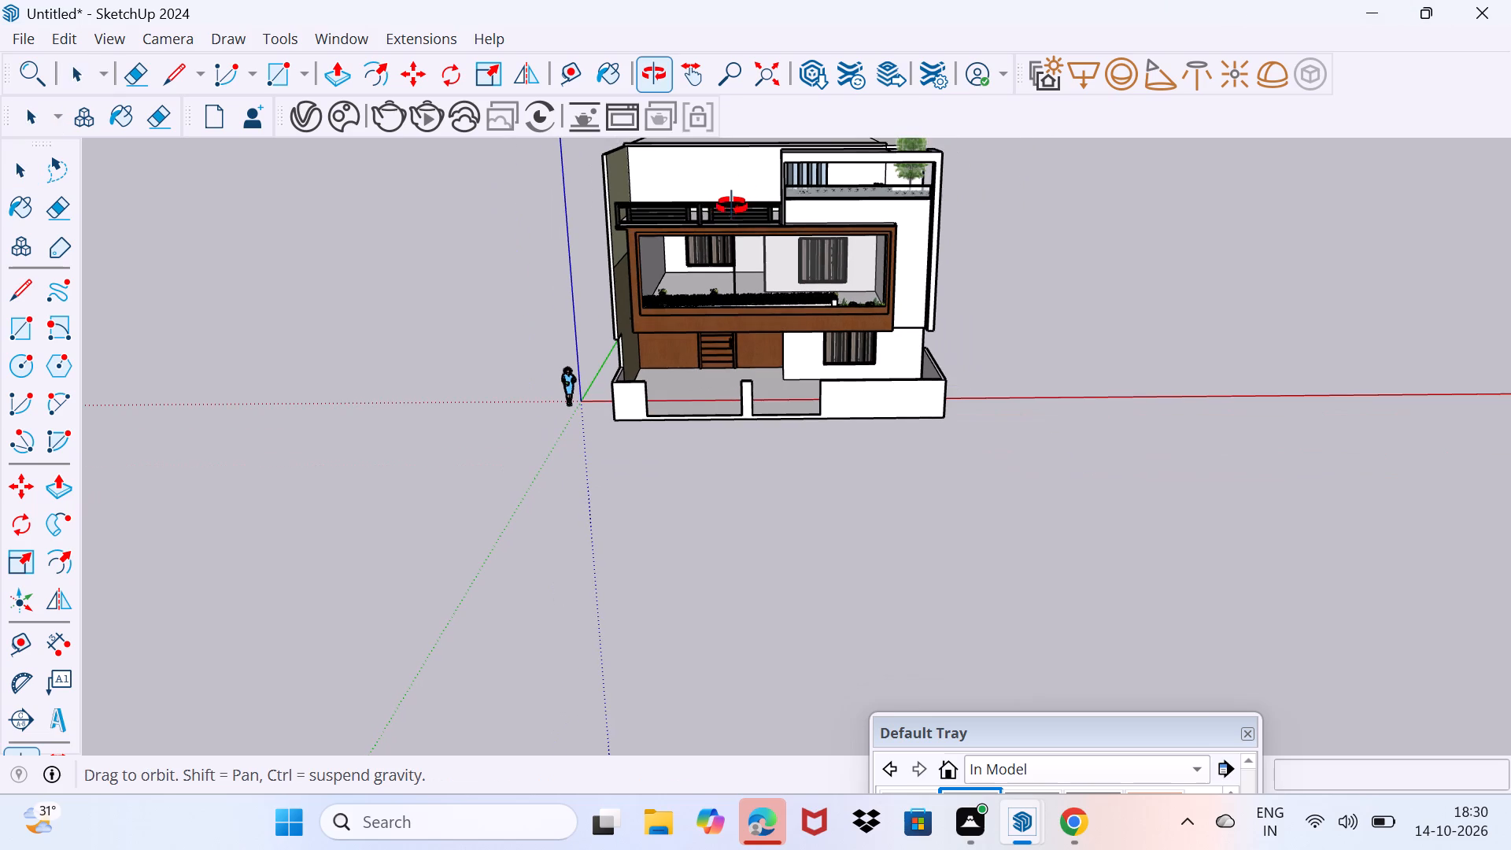
middle_click_drag(732, 206, 683, 323)
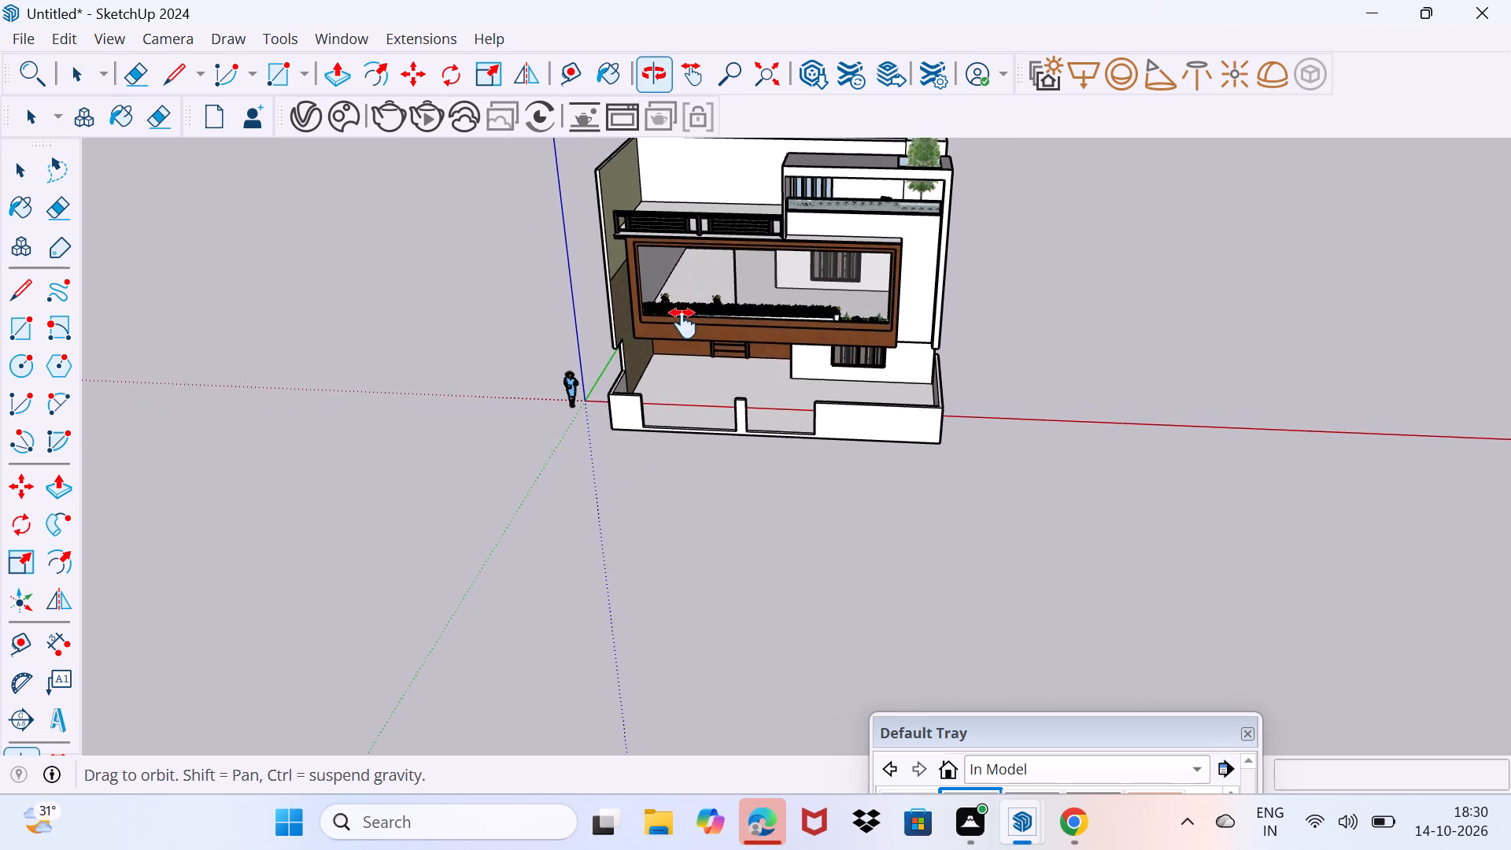
middle_click_drag(683, 323, 679, 378)
middle_click_drag(690, 390, 798, 238)
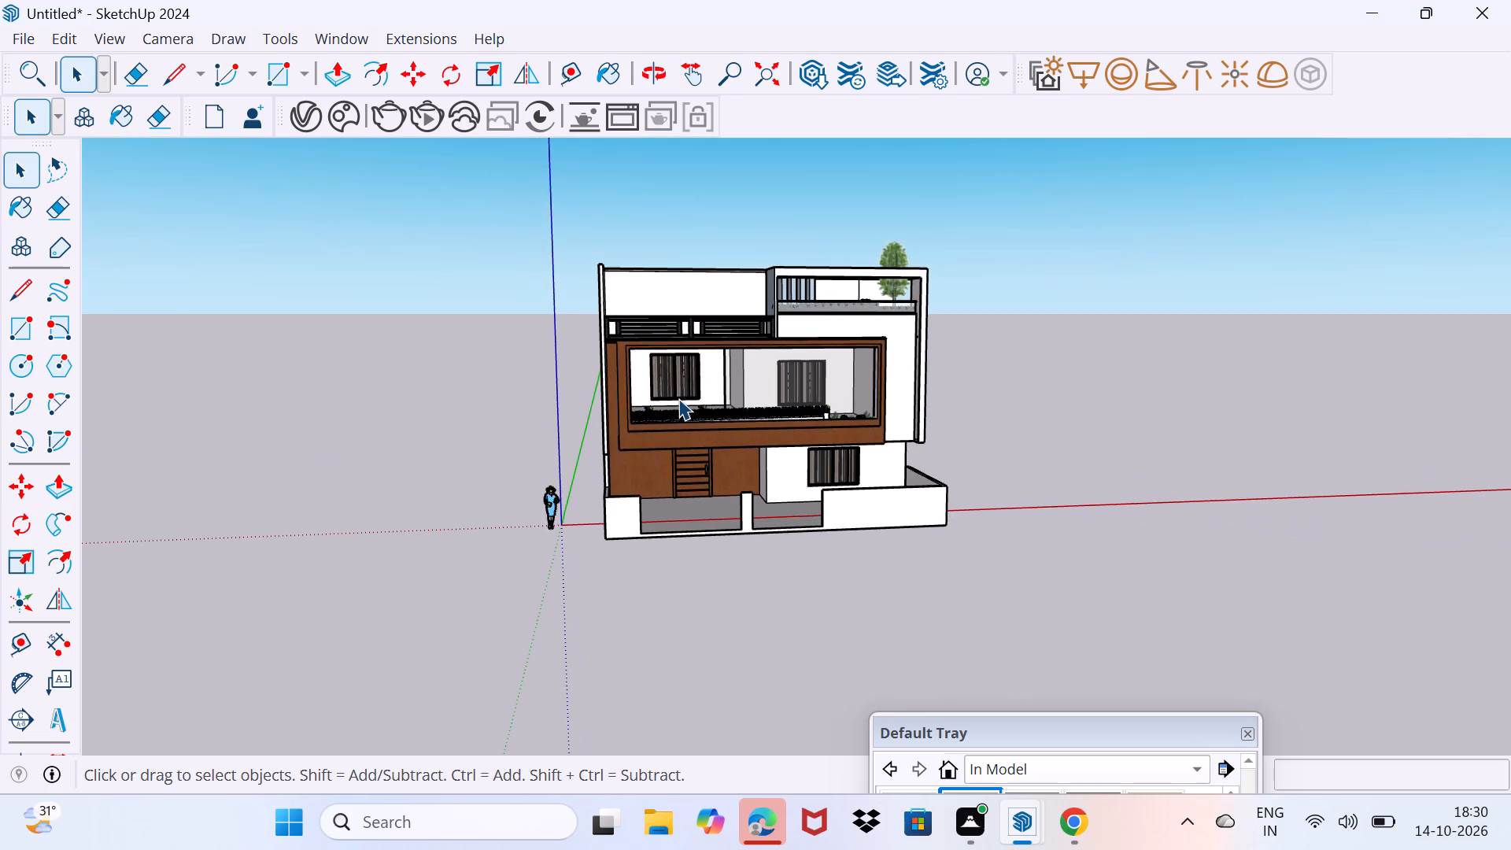
Copy the curtained sliding window from the white back wall of the wood-framed balcony up to the terrace floor behind the black railing.
scroll(678, 398, "up", 13)
left_click(749, 407)
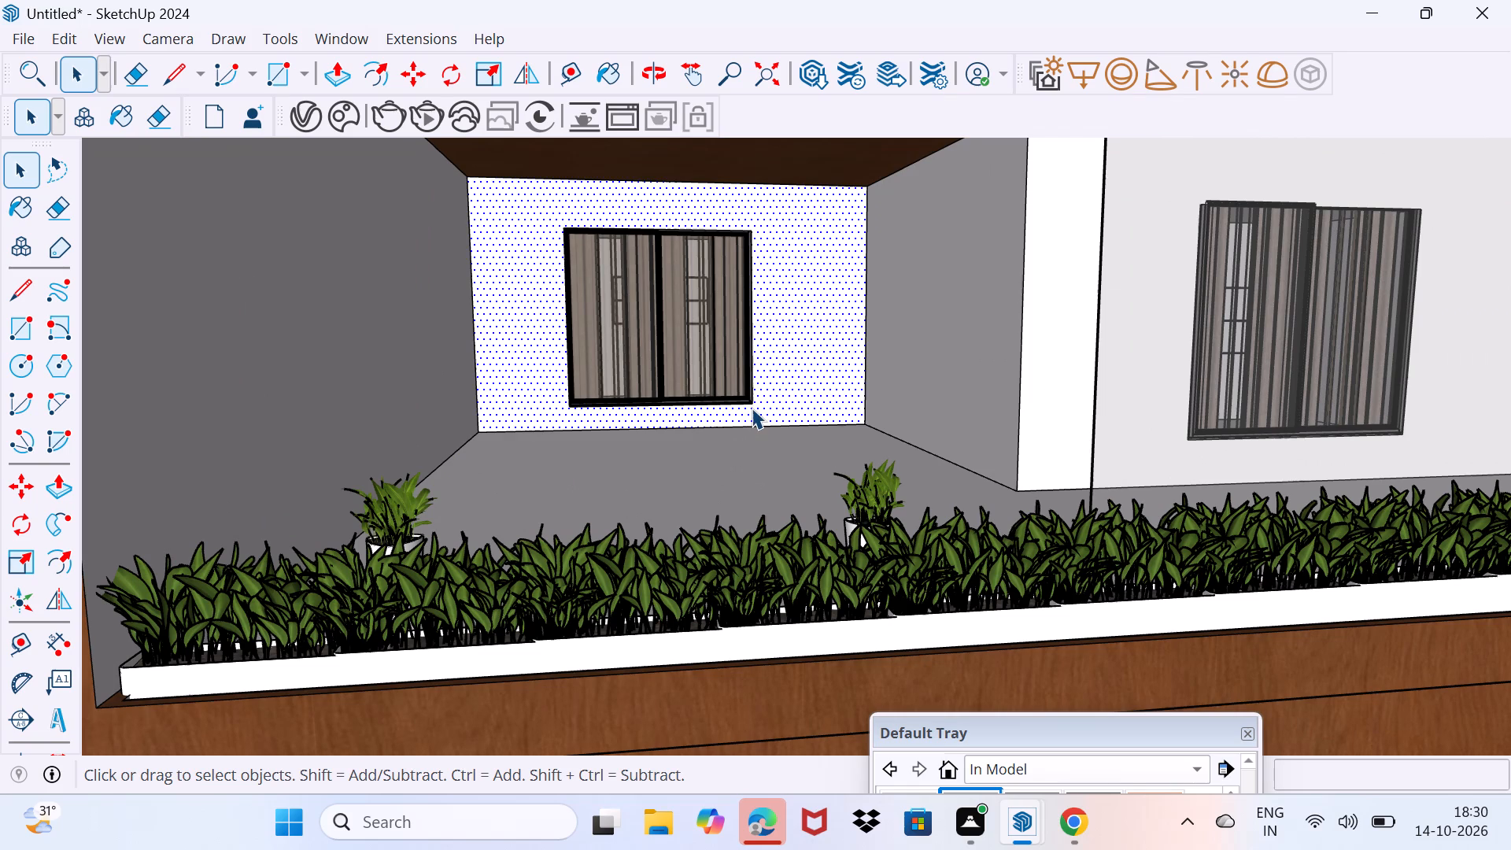
left_click(751, 405)
left_click(744, 398)
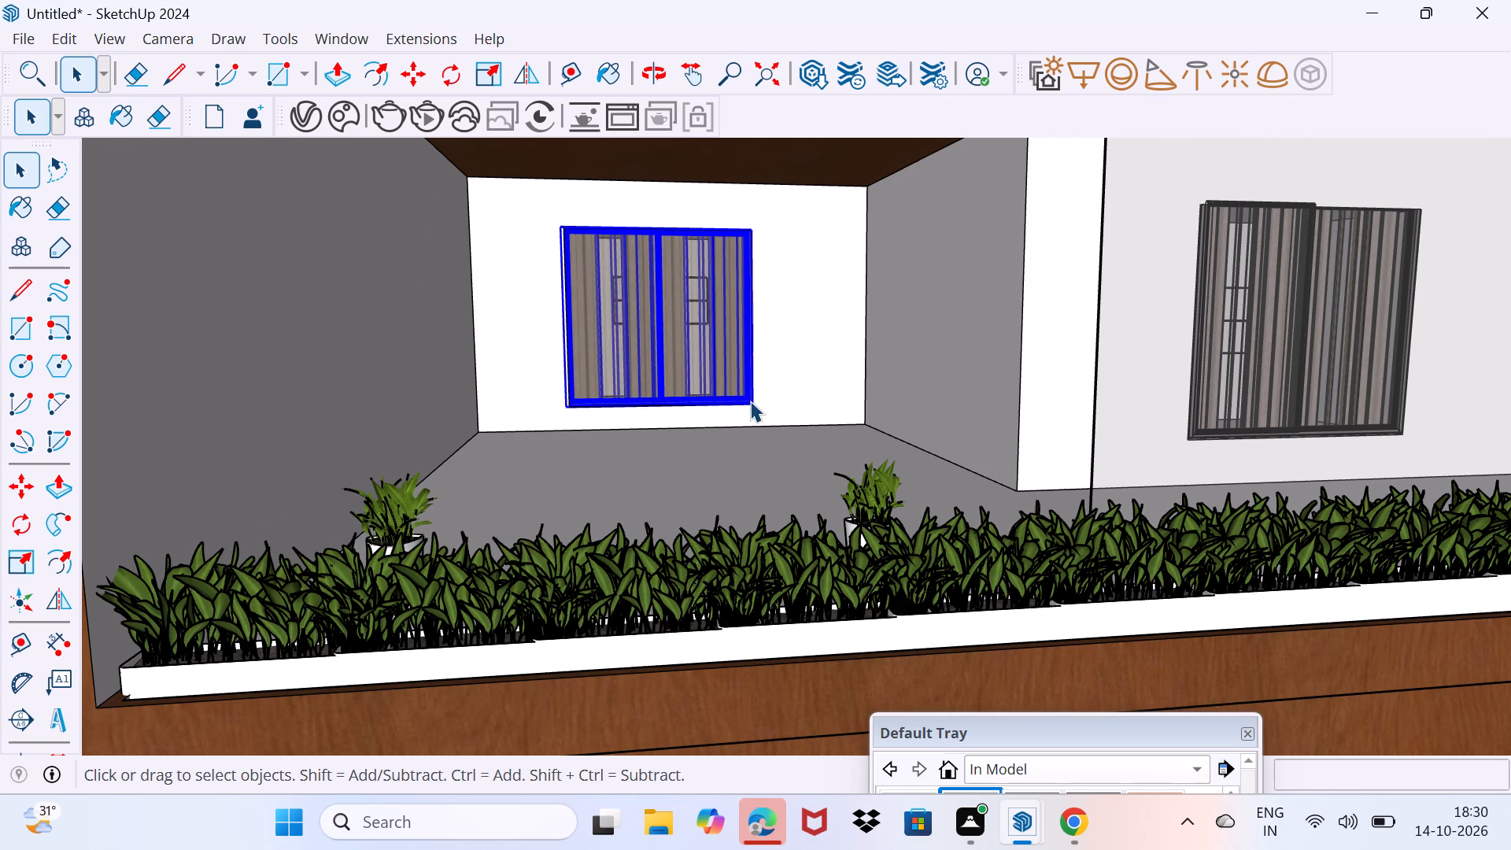
key("m")
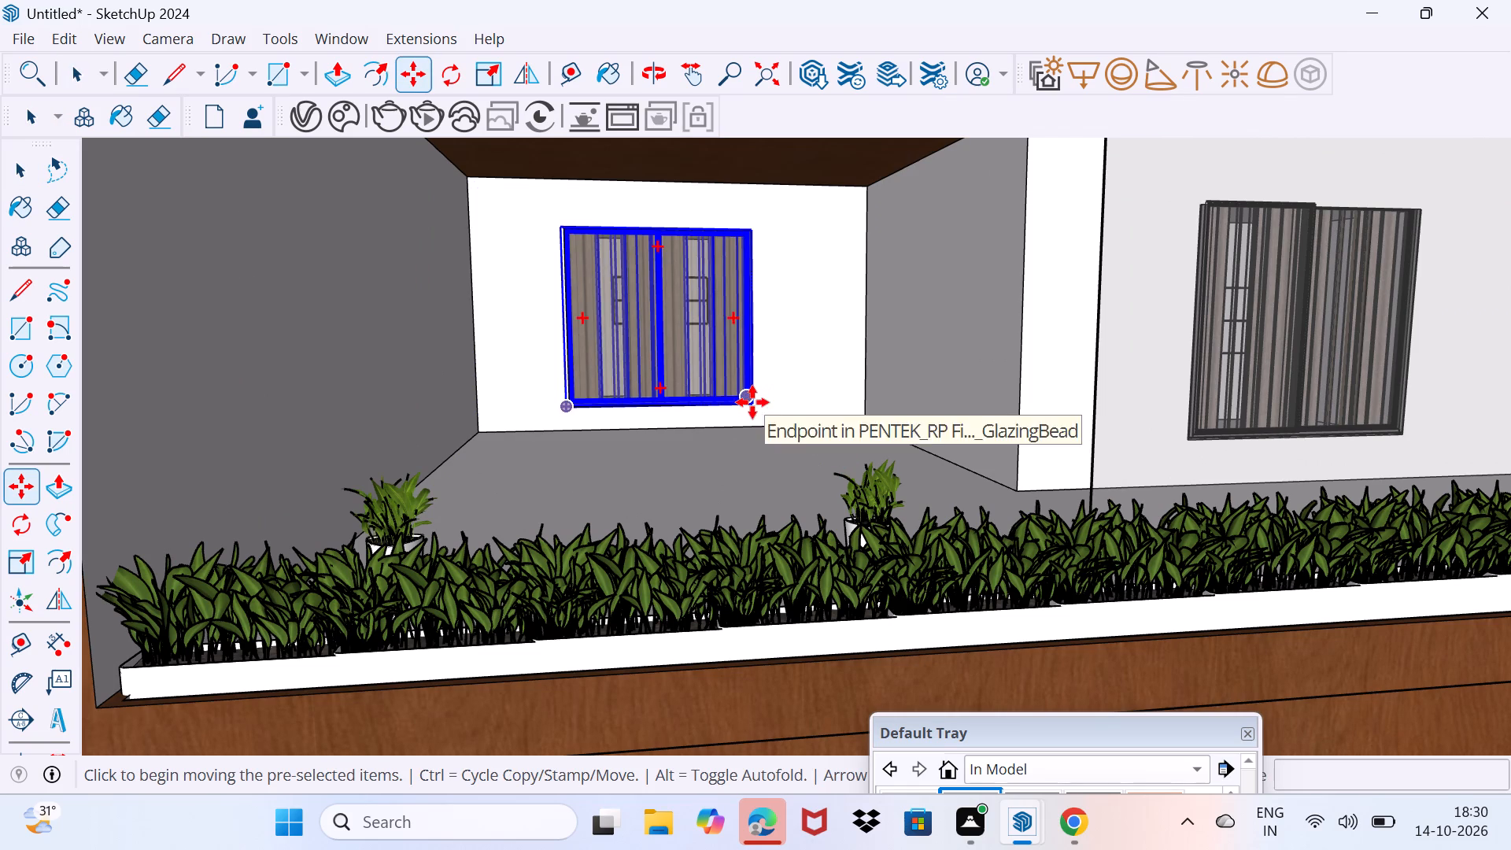
left_click(763, 416)
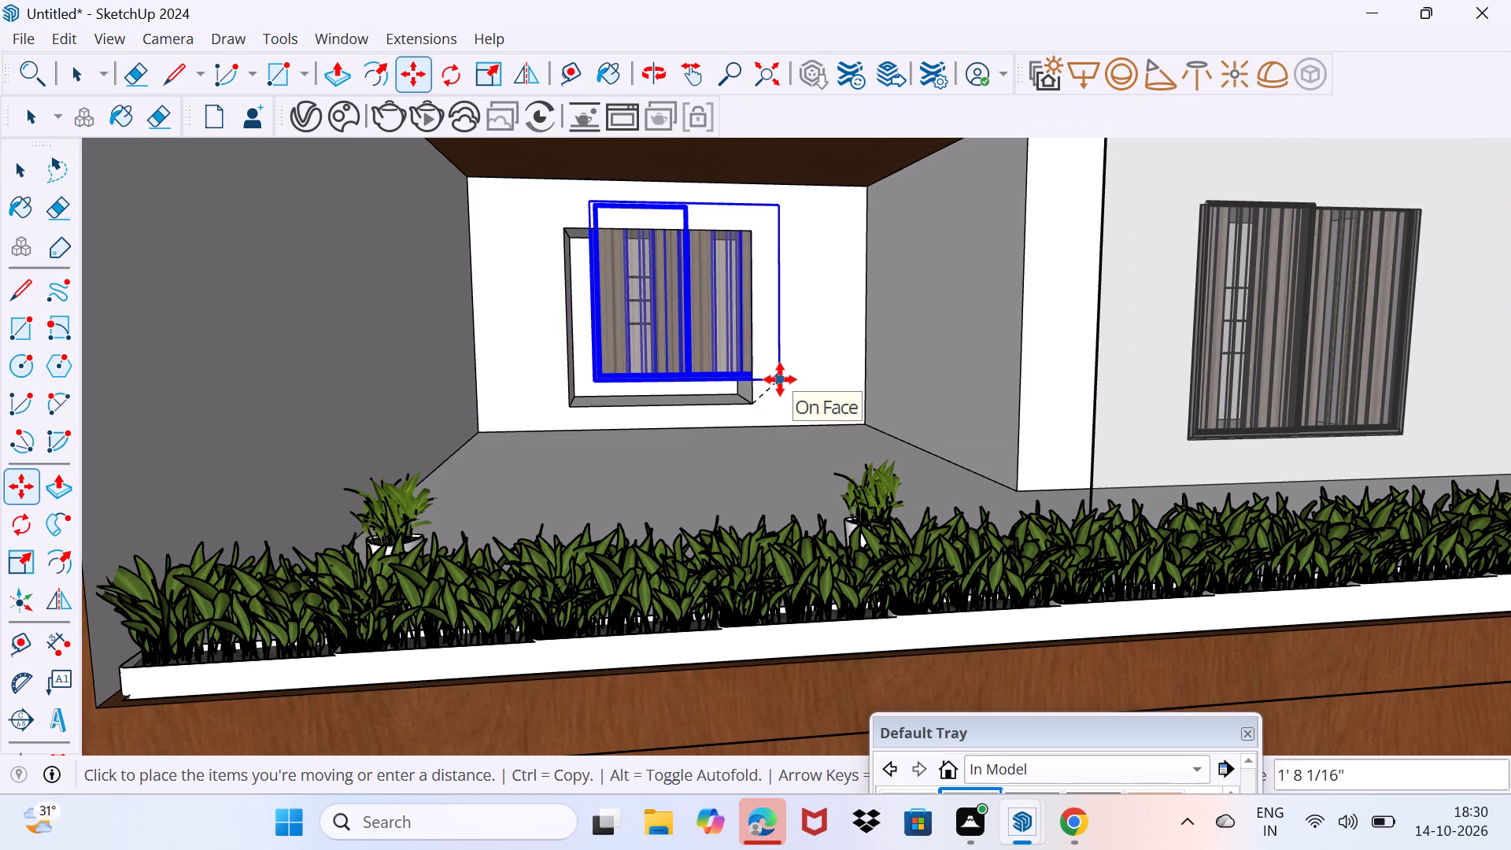
scroll(733, 359, "down", 4)
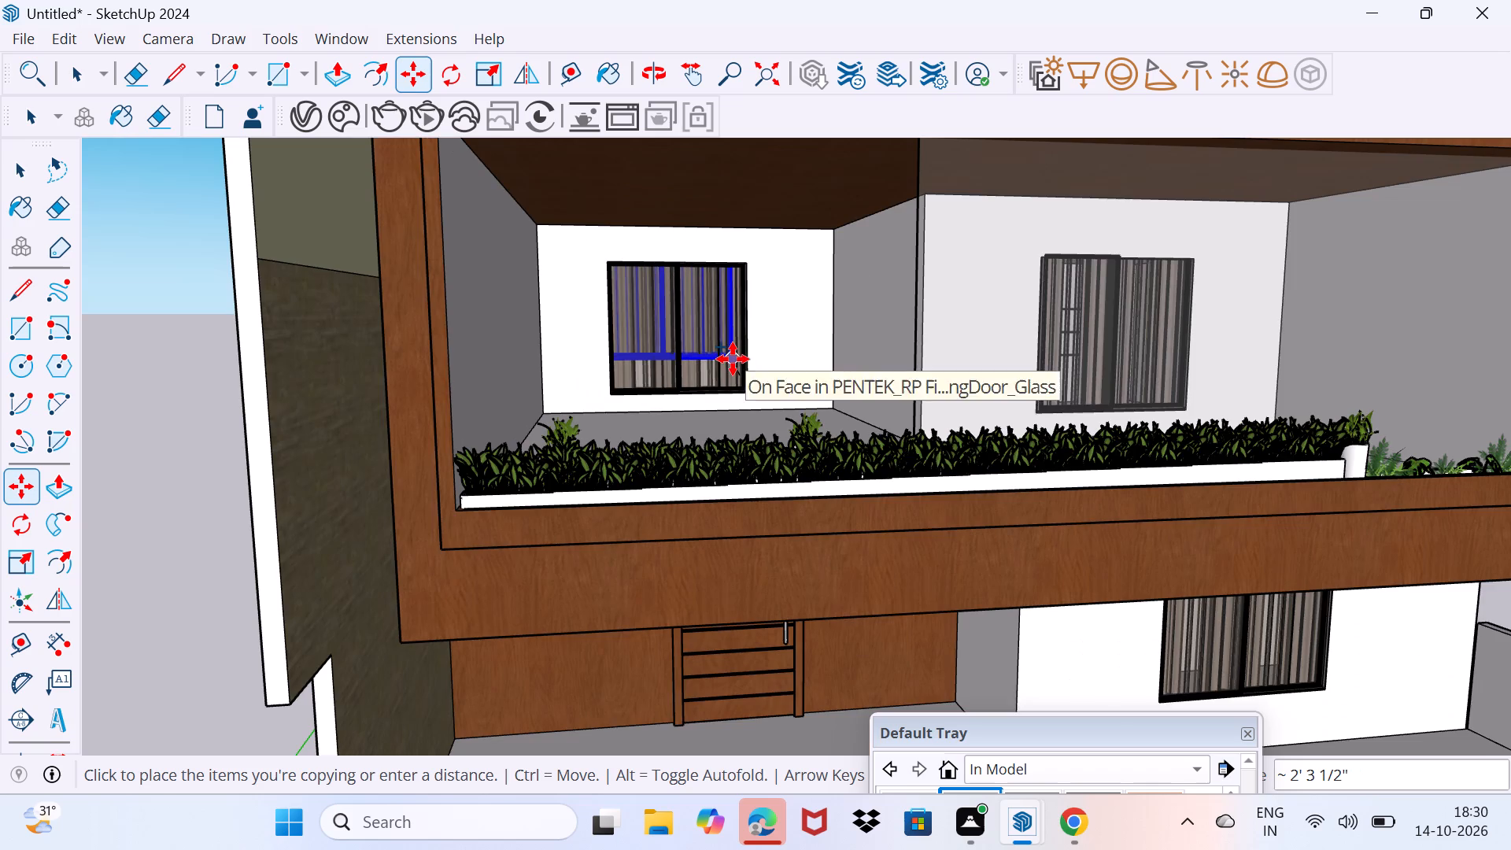
middle_click_drag(733, 357, 729, 602)
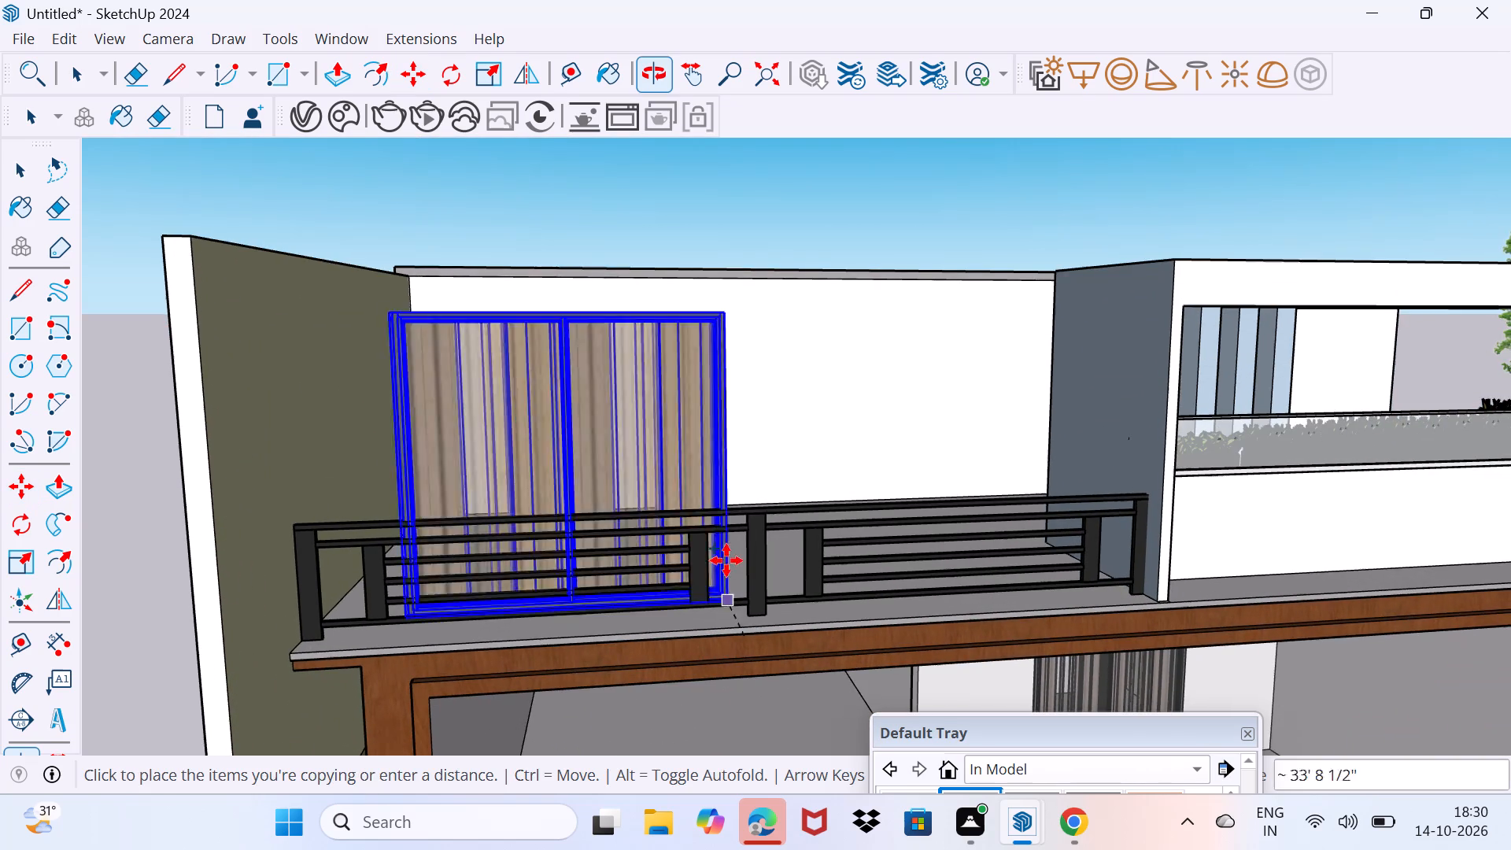
scroll(767, 468, "up", 4)
middle_click_drag(767, 468, 768, 507)
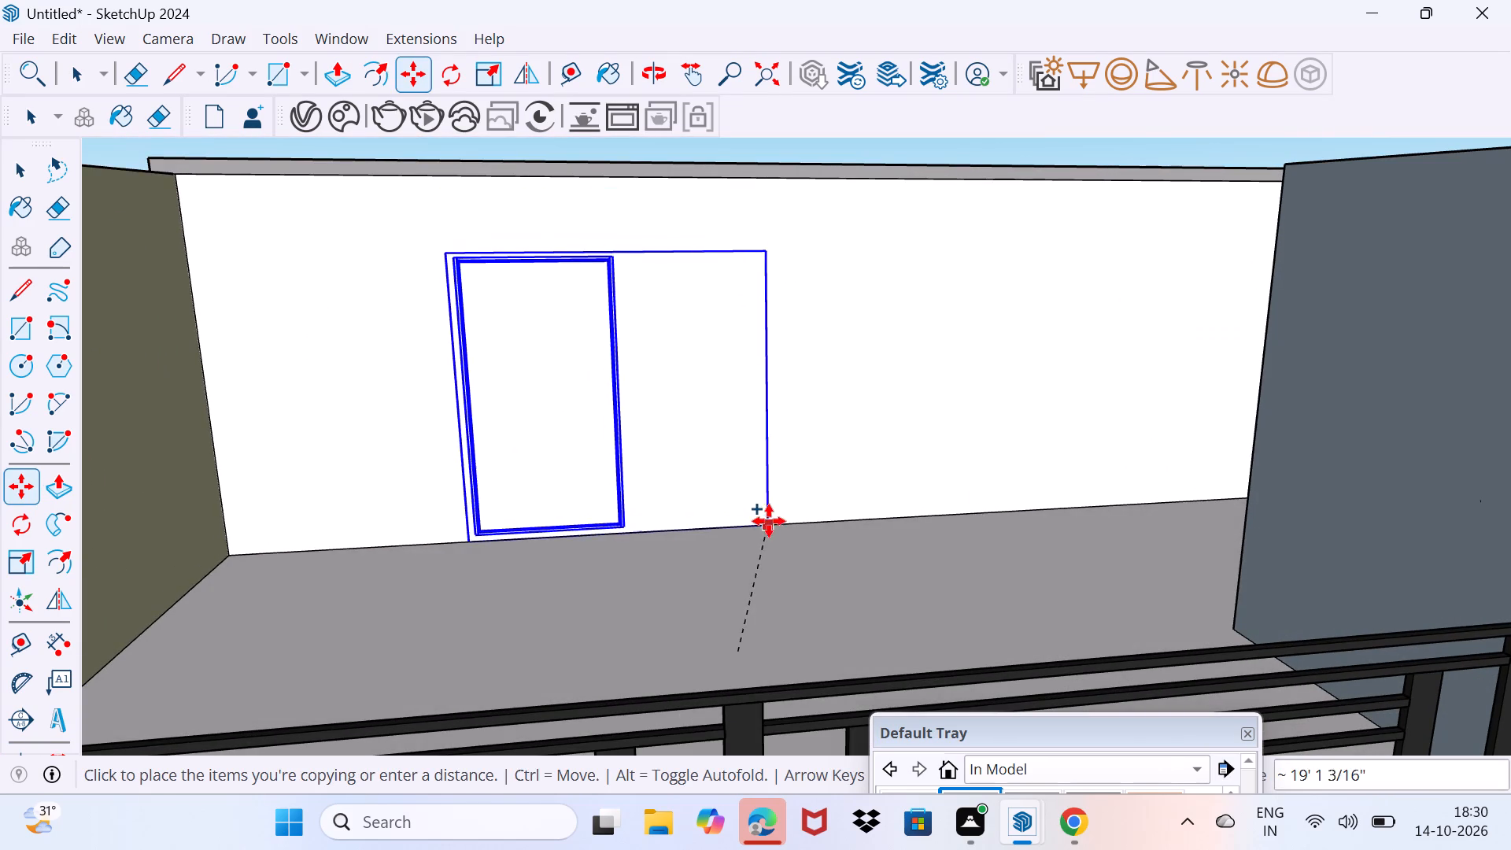
left_click(784, 579)
Move the copied sliding window sideways along the terrace floor, clear of the white wall area beside the side wall.
middle_click_drag(855, 442, 842, 537)
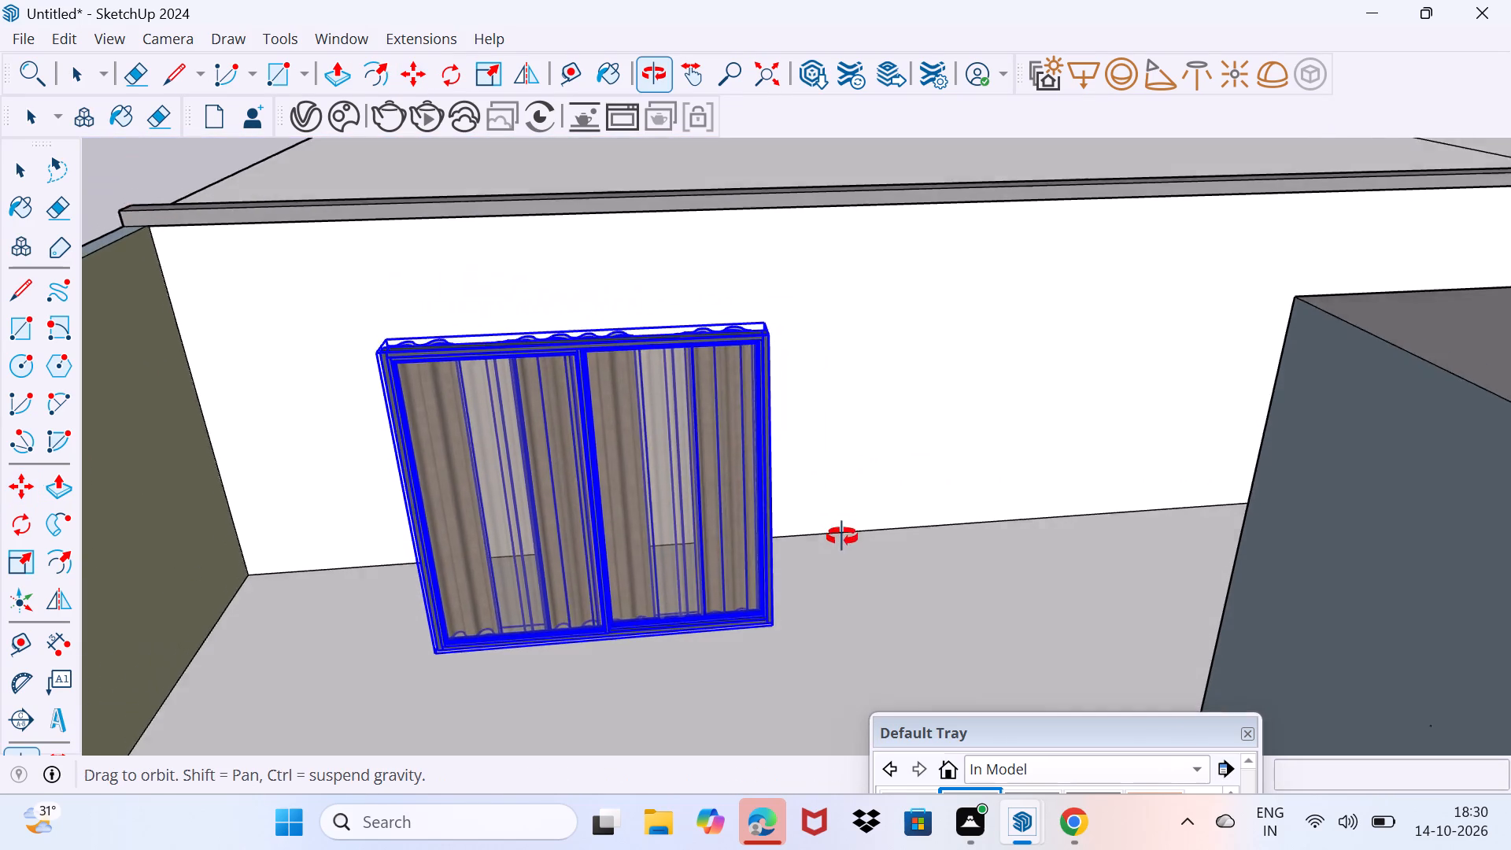
middle_click_drag(842, 537, 852, 549)
key("space")
middle_click_drag(545, 274, 561, 286)
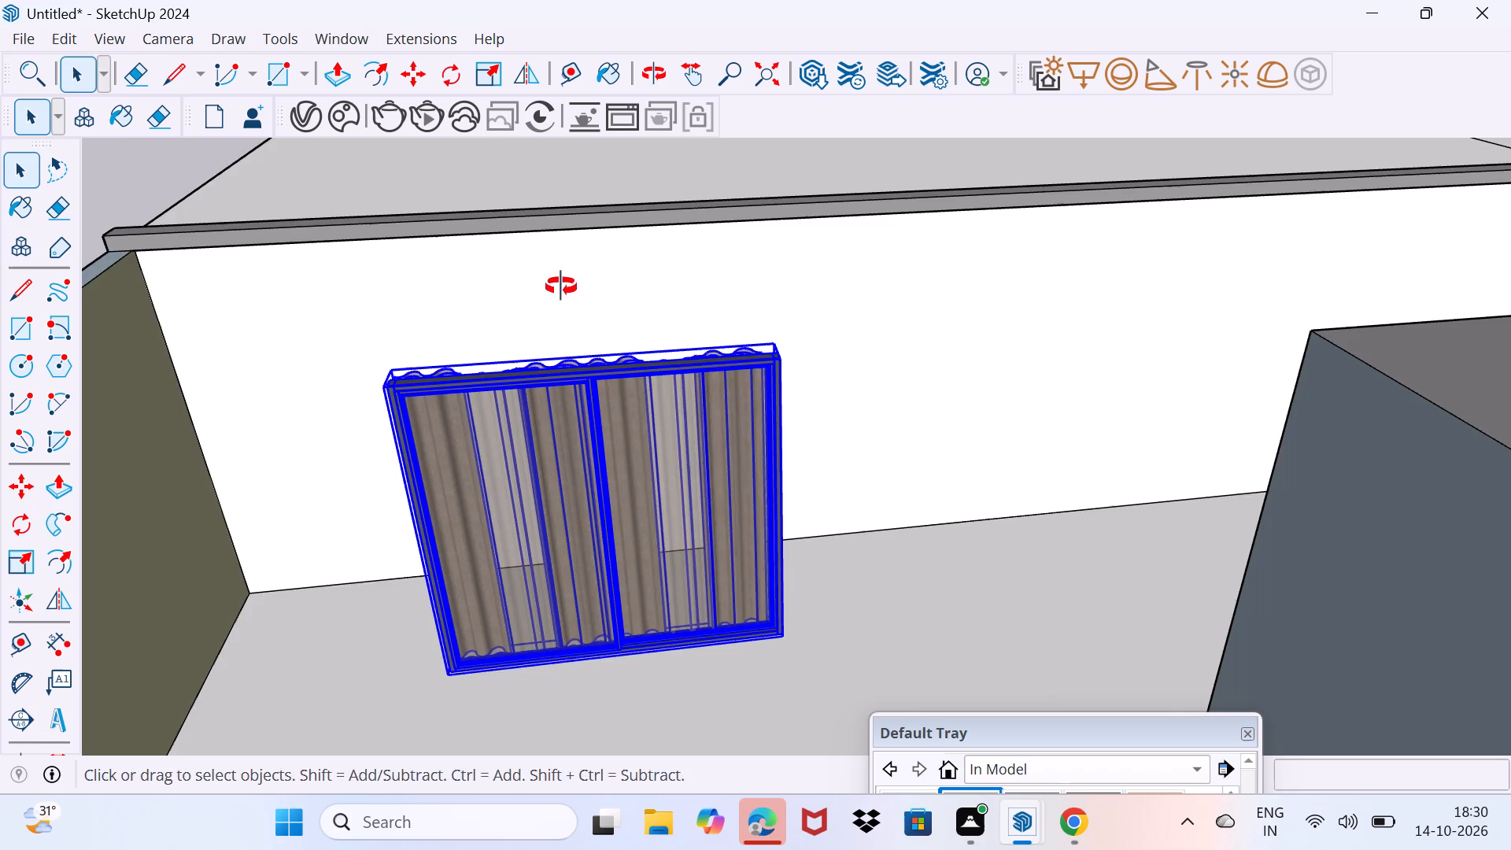
middle_click_drag(561, 286, 593, 305)
left_click(805, 637)
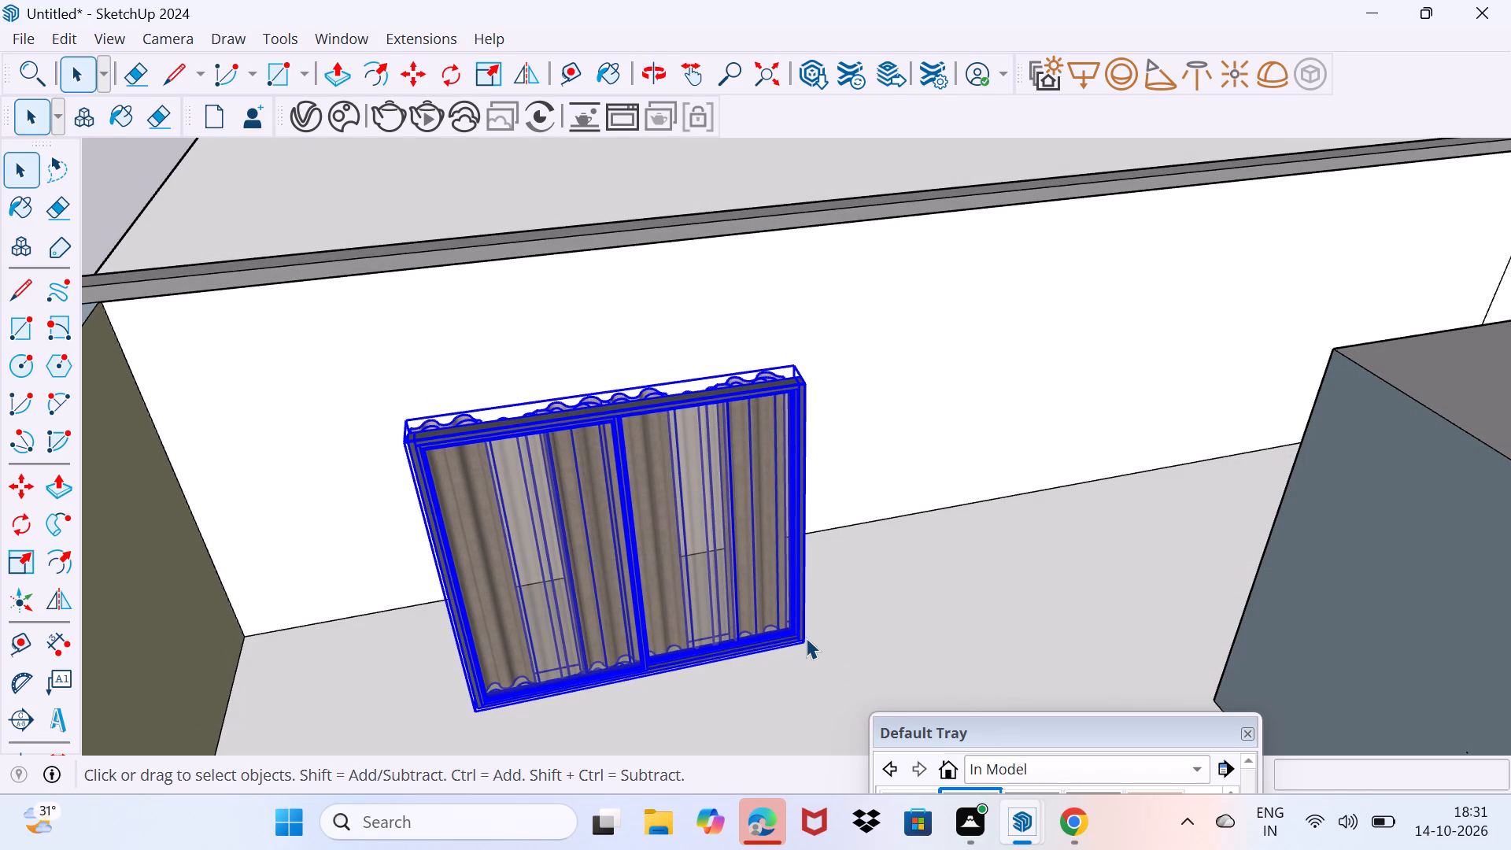
key("m")
left_click(804, 638)
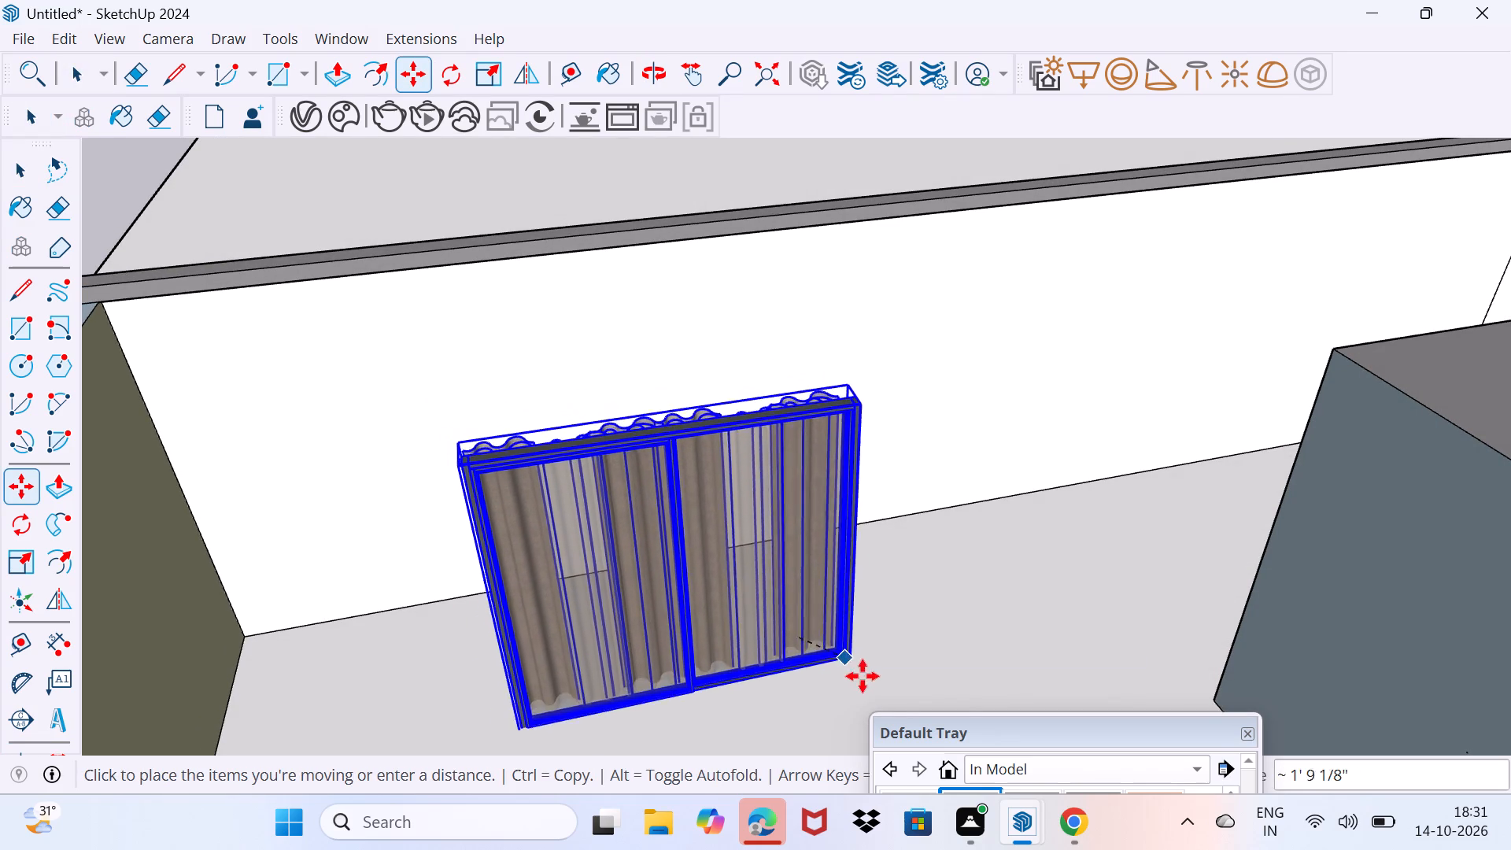
left_click(998, 704)
Draw a rectangle about 8' 4" by 7' 9" on the white terrace wall, reaching down to the floor, for the door opening.
middle_click_drag(630, 606, 747, 619)
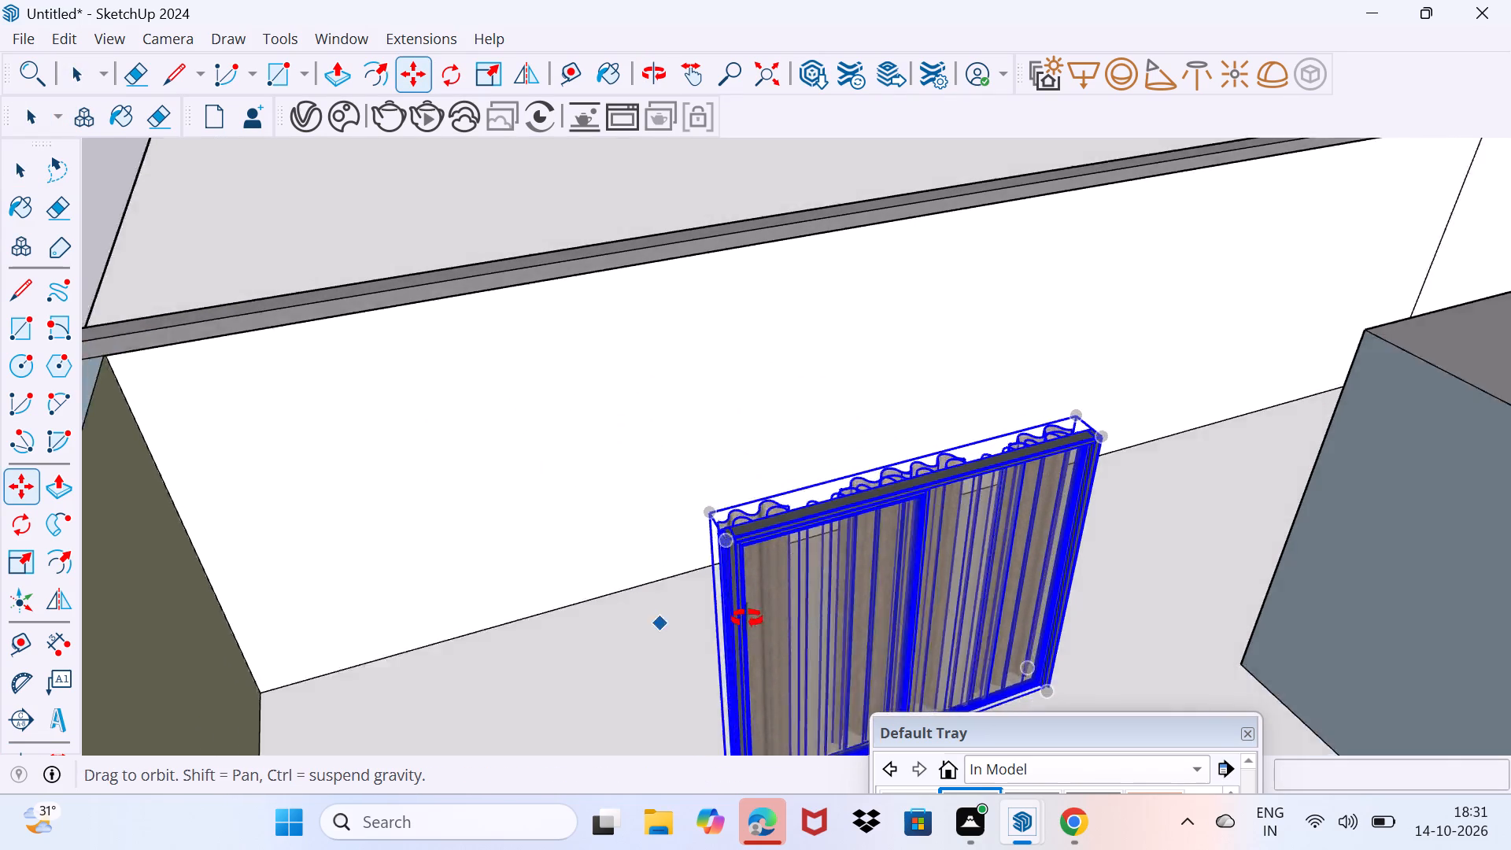
middle_click_drag(747, 619, 752, 599)
key("r")
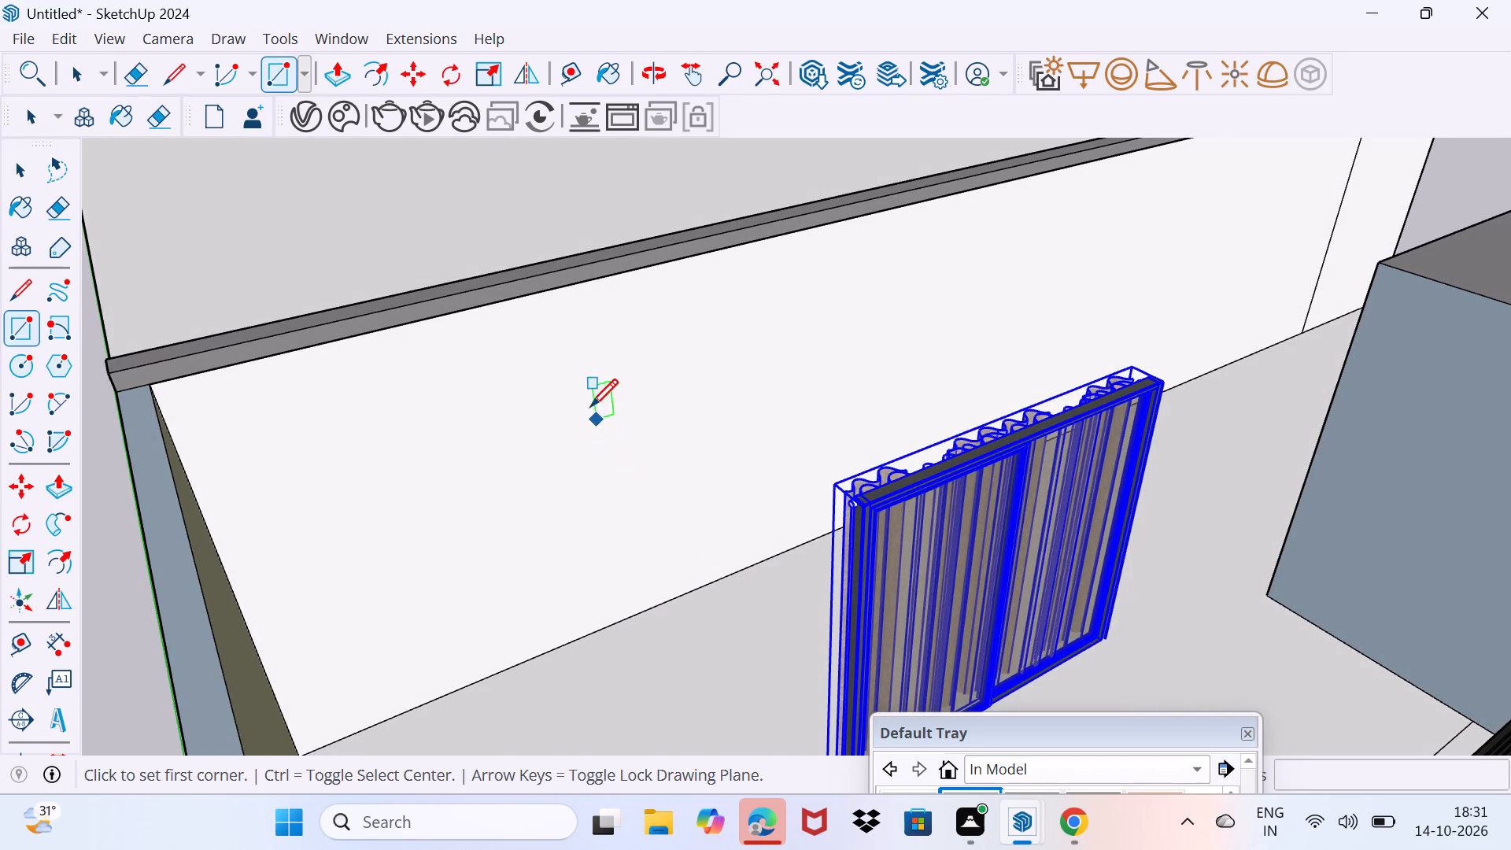
left_click(501, 387)
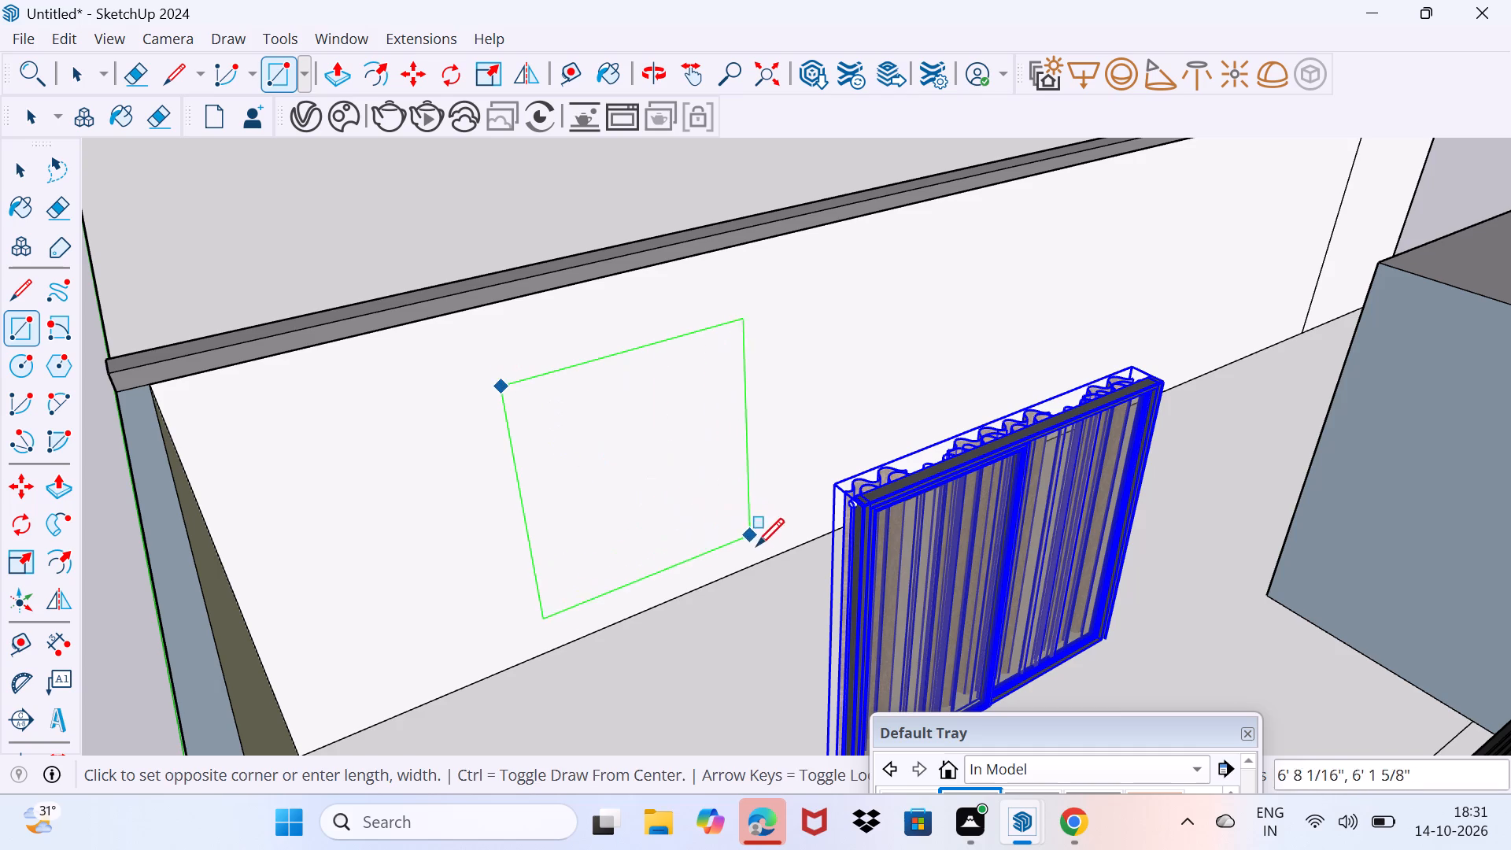
left_click(812, 535)
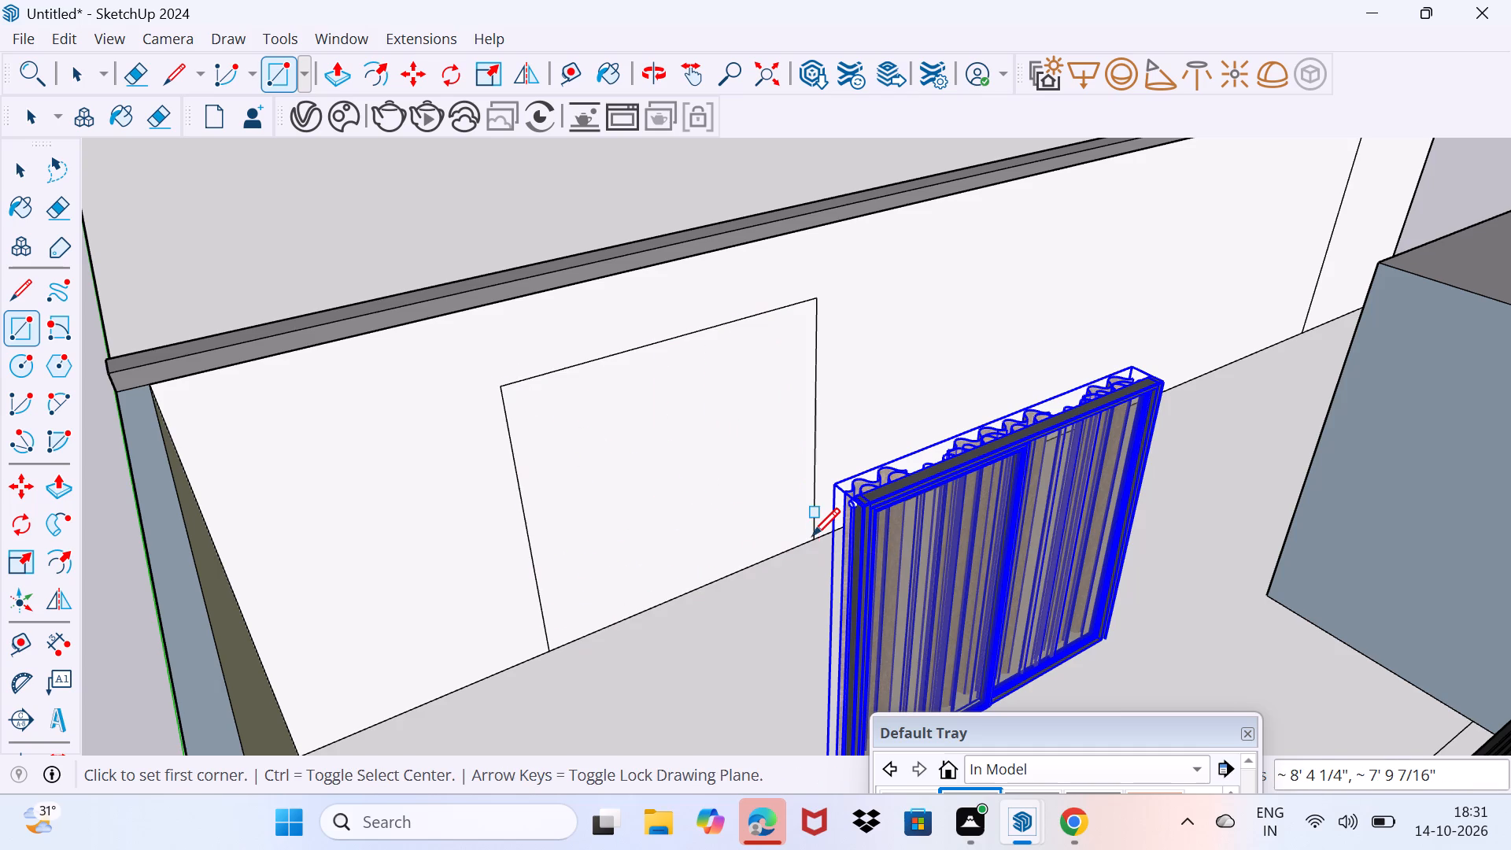
key("space")
Push the rectangular face on the terrace wall inward to form a recess for the sliding unit.
scroll(875, 556, "down", 1)
middle_click_drag(874, 556, 700, 504)
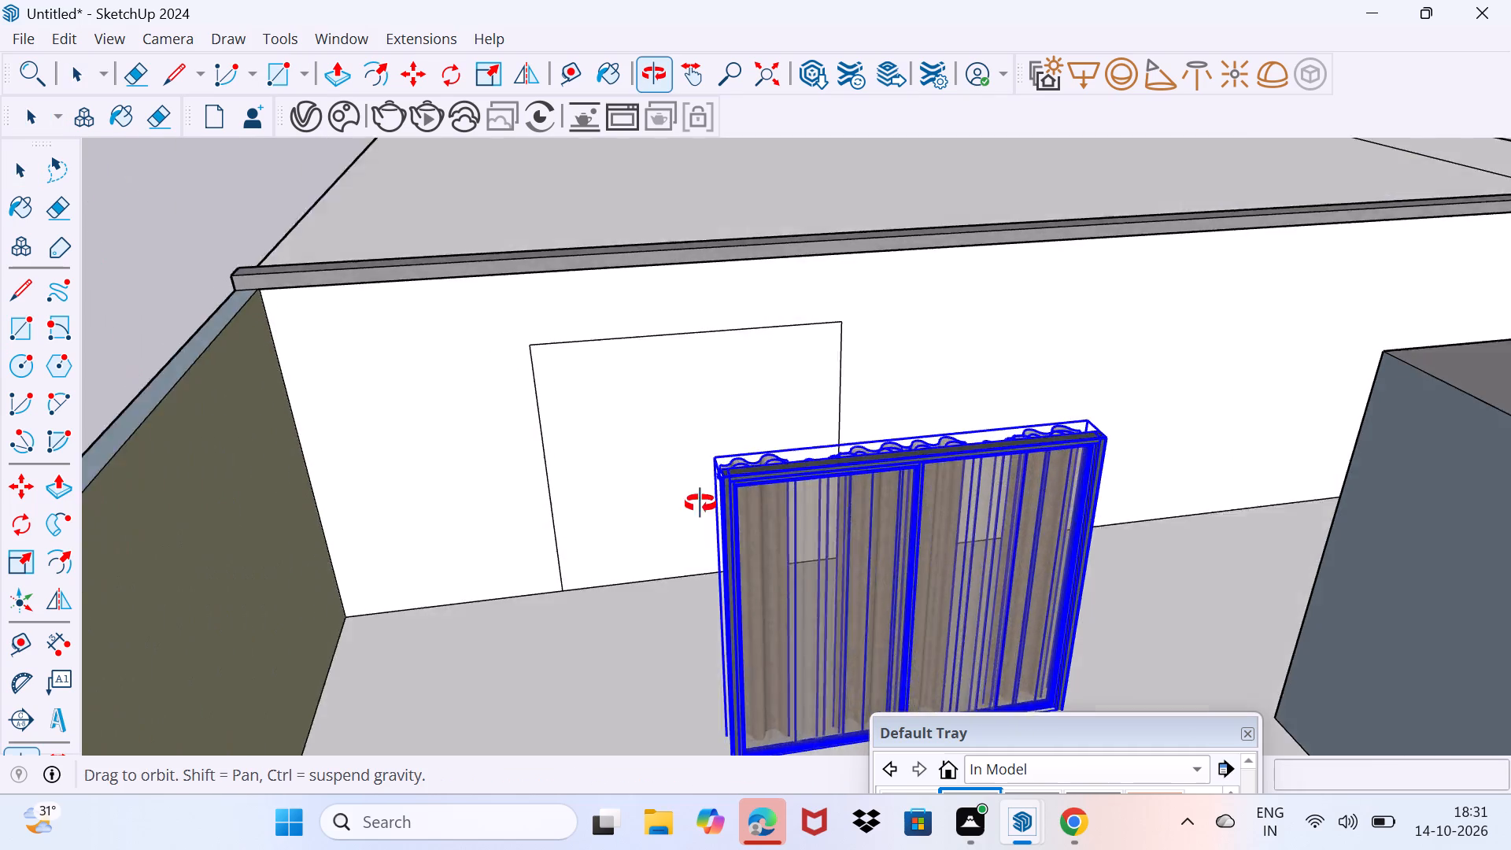
middle_click_drag(700, 504, 688, 475)
left_click(634, 493)
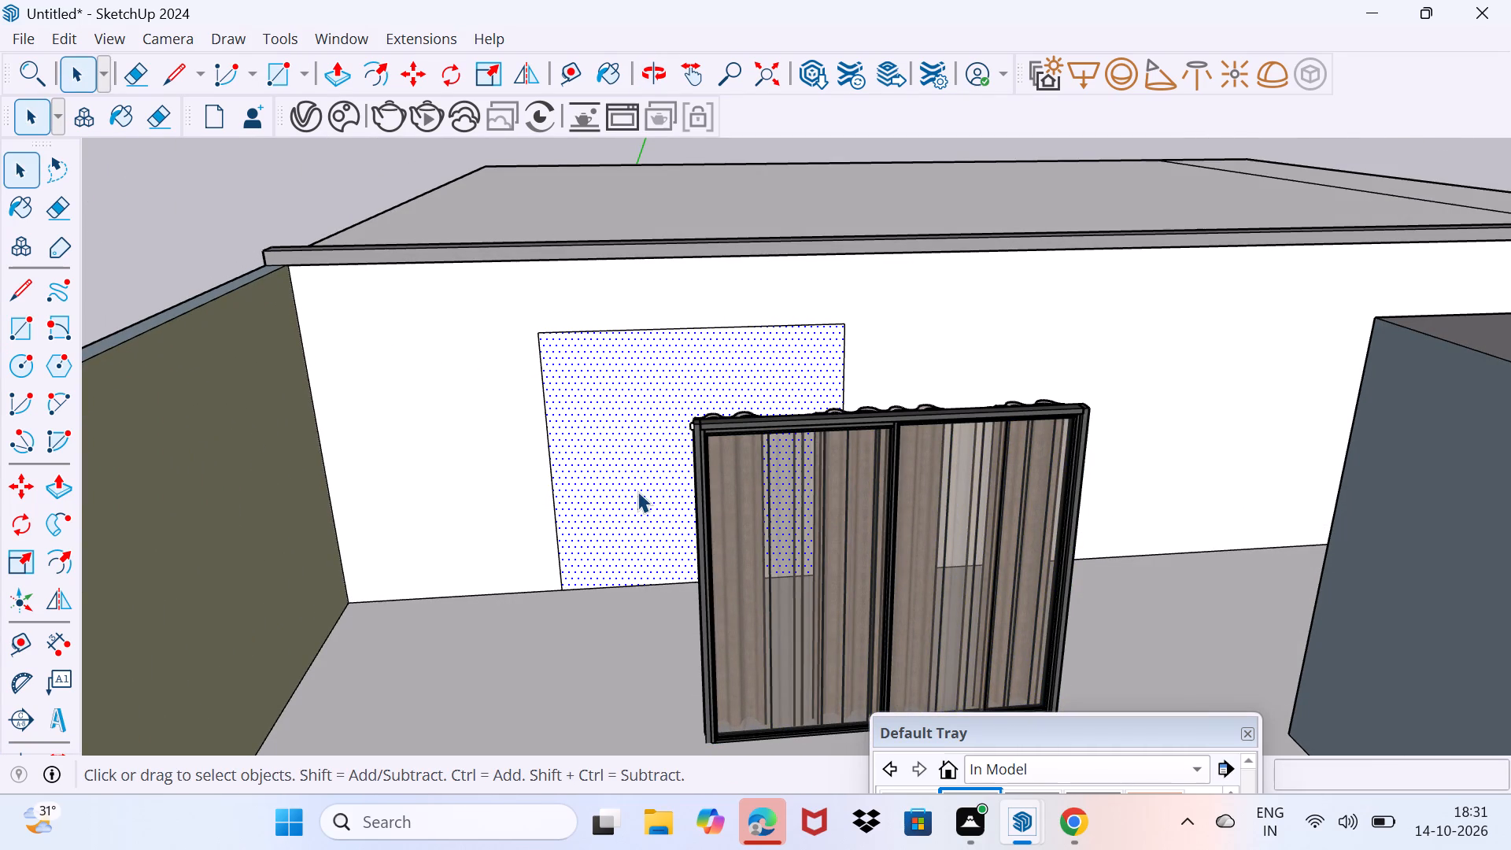
key("p")
left_click(641, 490)
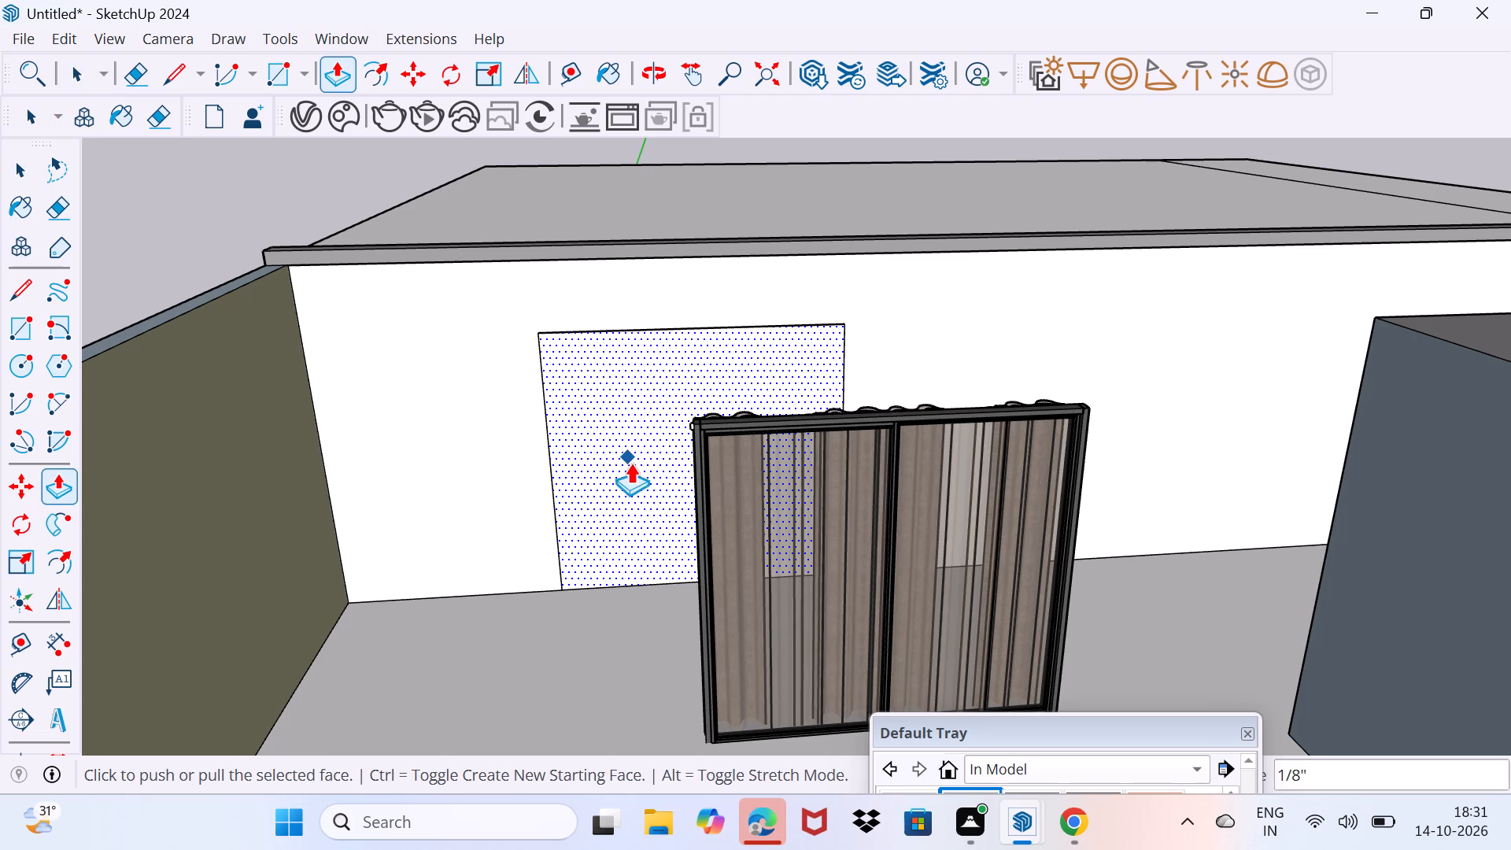
left_click_drag(634, 474, 626, 438)
key("space")
Move the copied curtained sliding window from the terrace floor into the recess in the white terrace wall, matching its lower corner.
left_click_drag(632, 532, 664, 475)
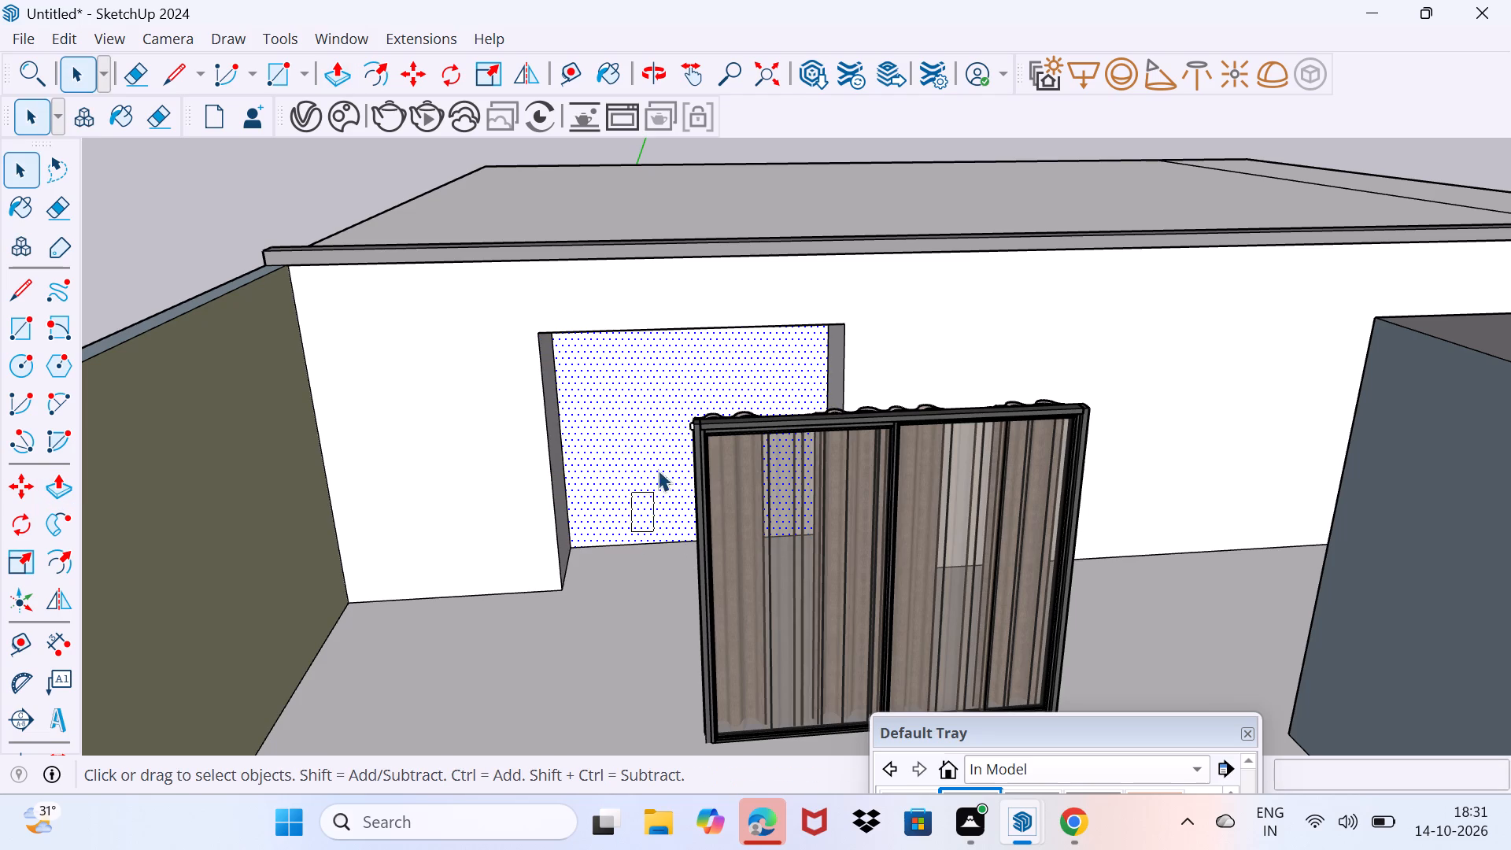
left_click(904, 556)
middle_click_drag(923, 567, 854, 320)
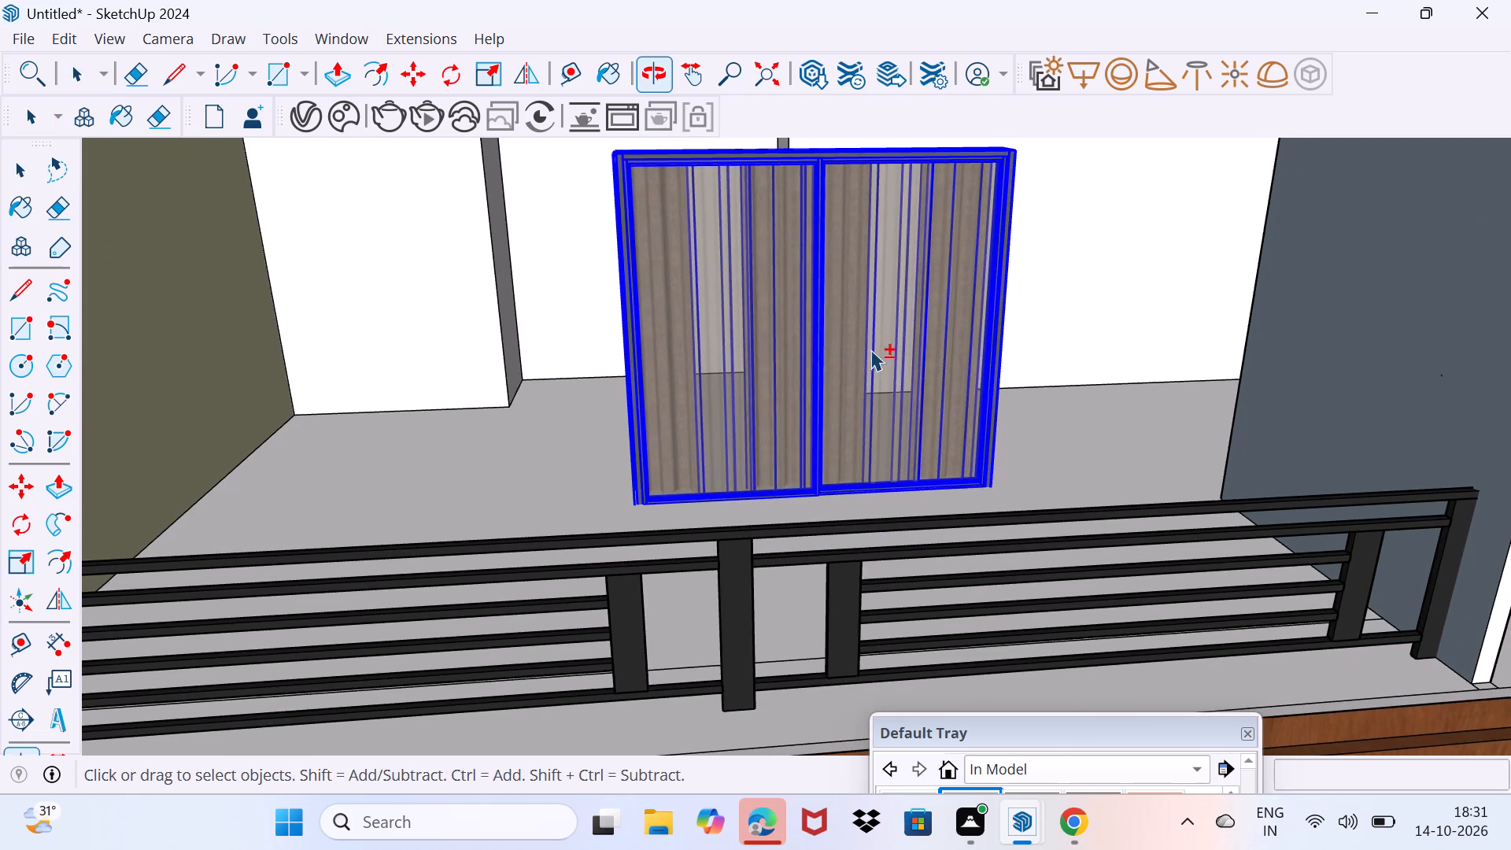
middle_click_drag(914, 414, 934, 427)
left_click_drag(934, 427, 1184, 471)
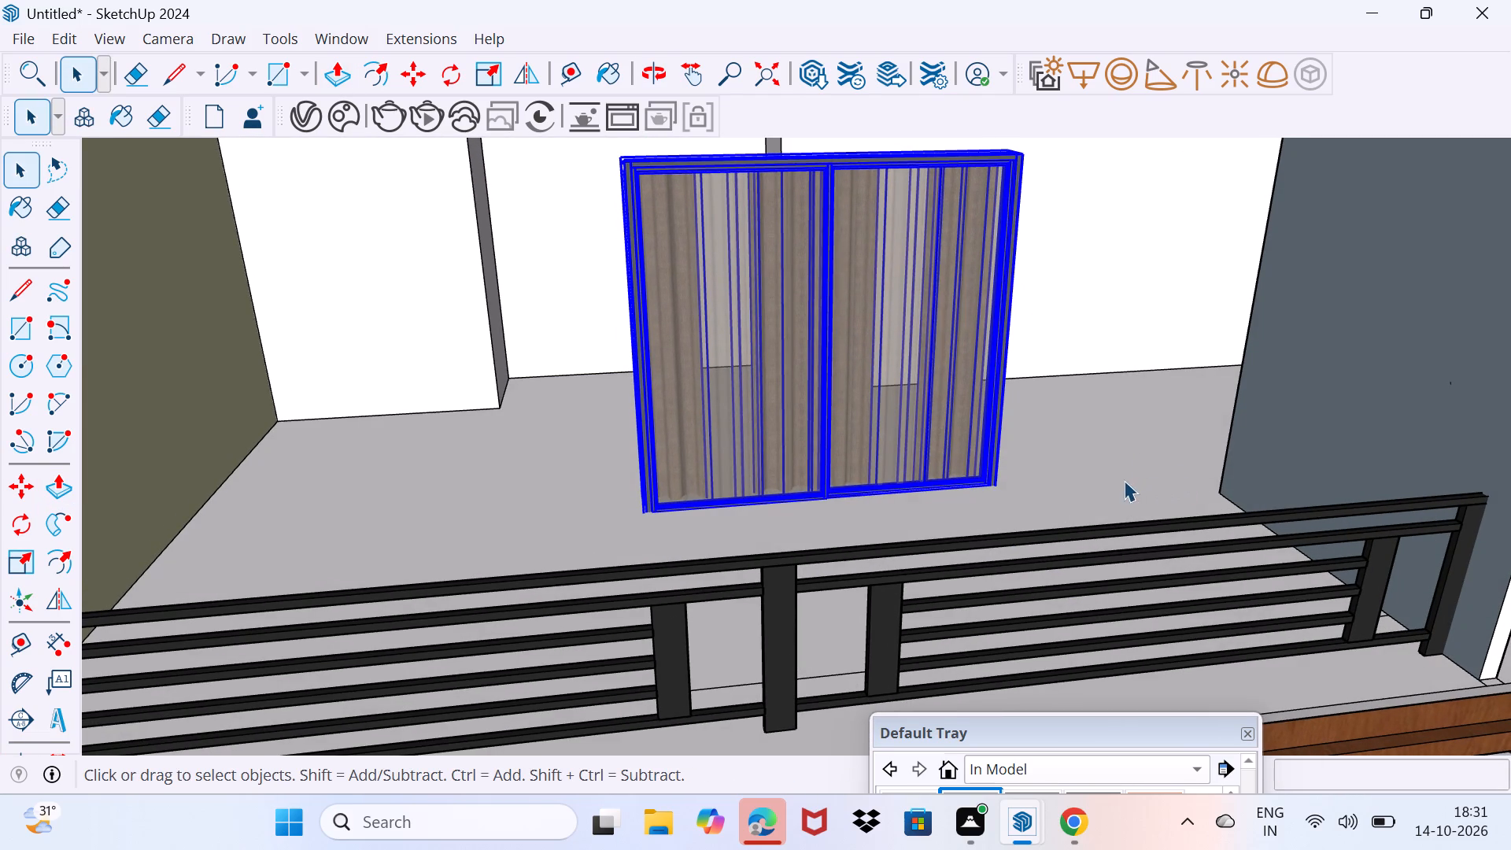
key("m")
left_click(1000, 495)
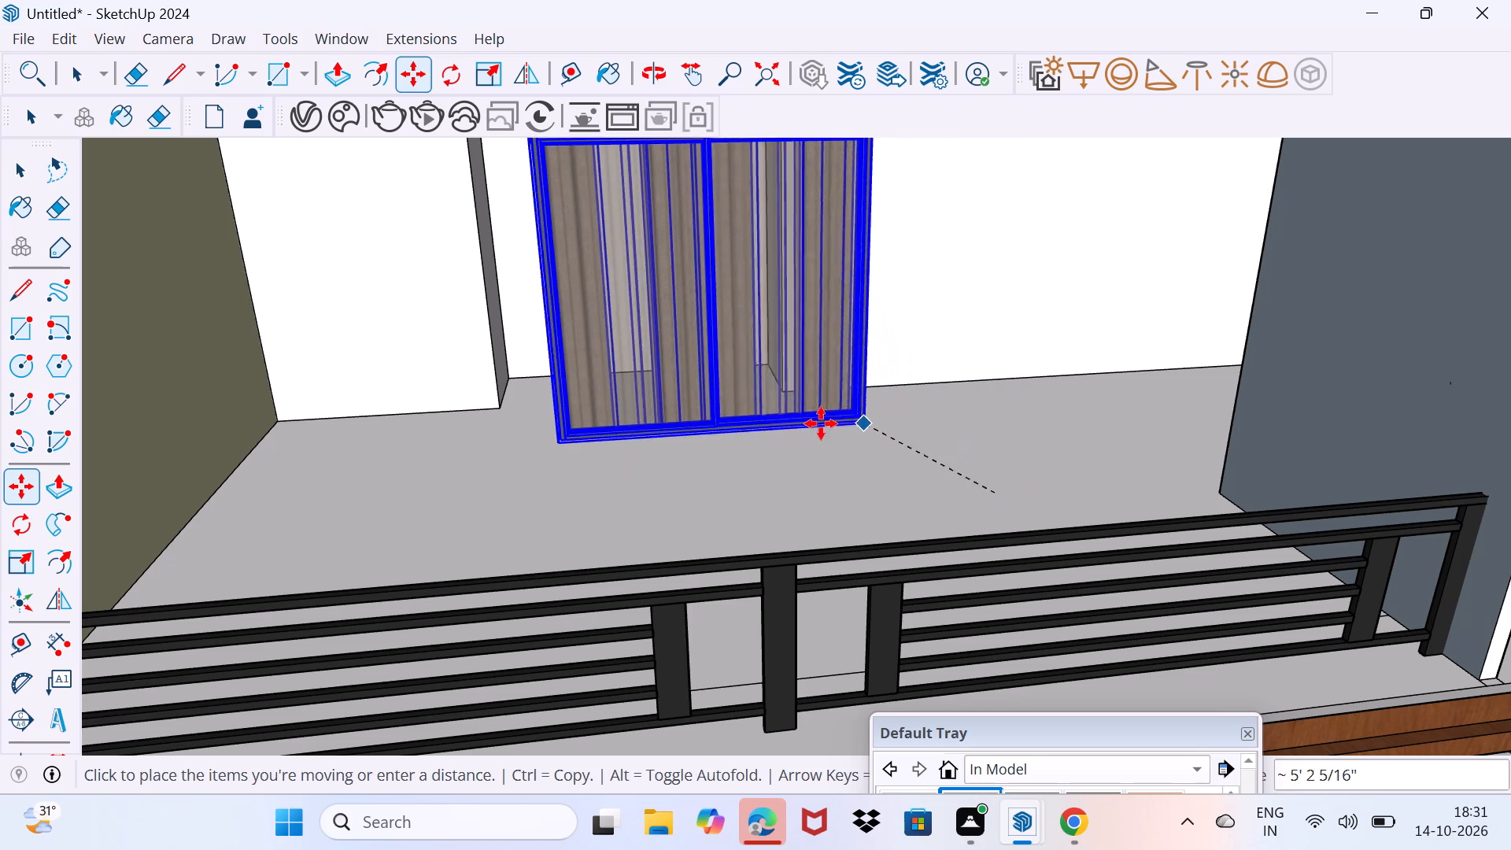
scroll(788, 412, "up", 8)
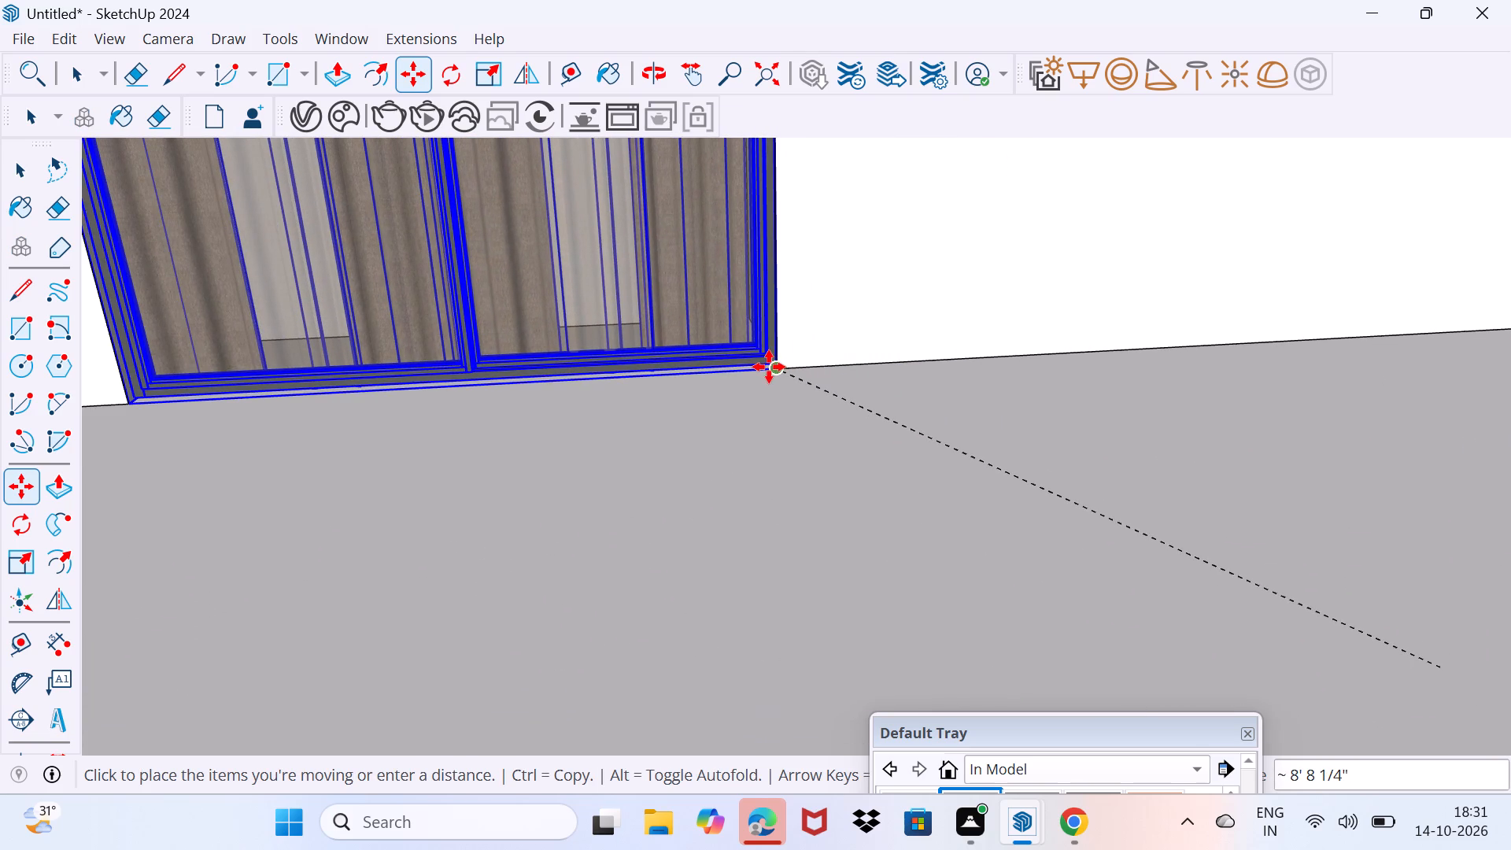
left_click(769, 367)
key("space")
left_click_drag(741, 445, 774, 431)
Copy the end planter of the wood-framed balcony's hedge up to the terrace edge behind the black railing, near the grey block.
scroll(775, 434, "down", 6)
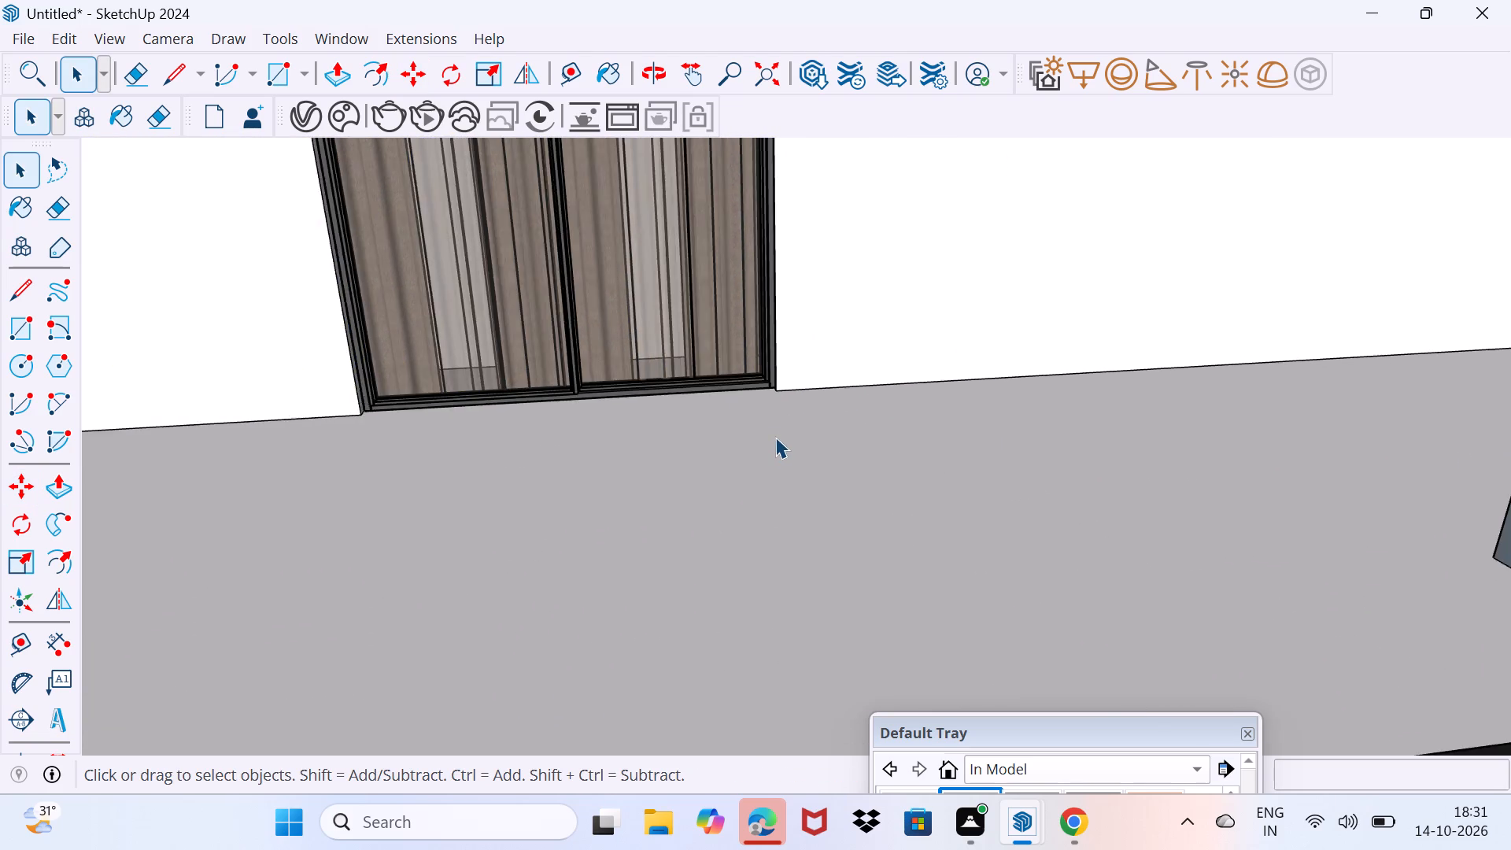
scroll(775, 437, "down", 14)
middle_click_drag(829, 487, 839, 489)
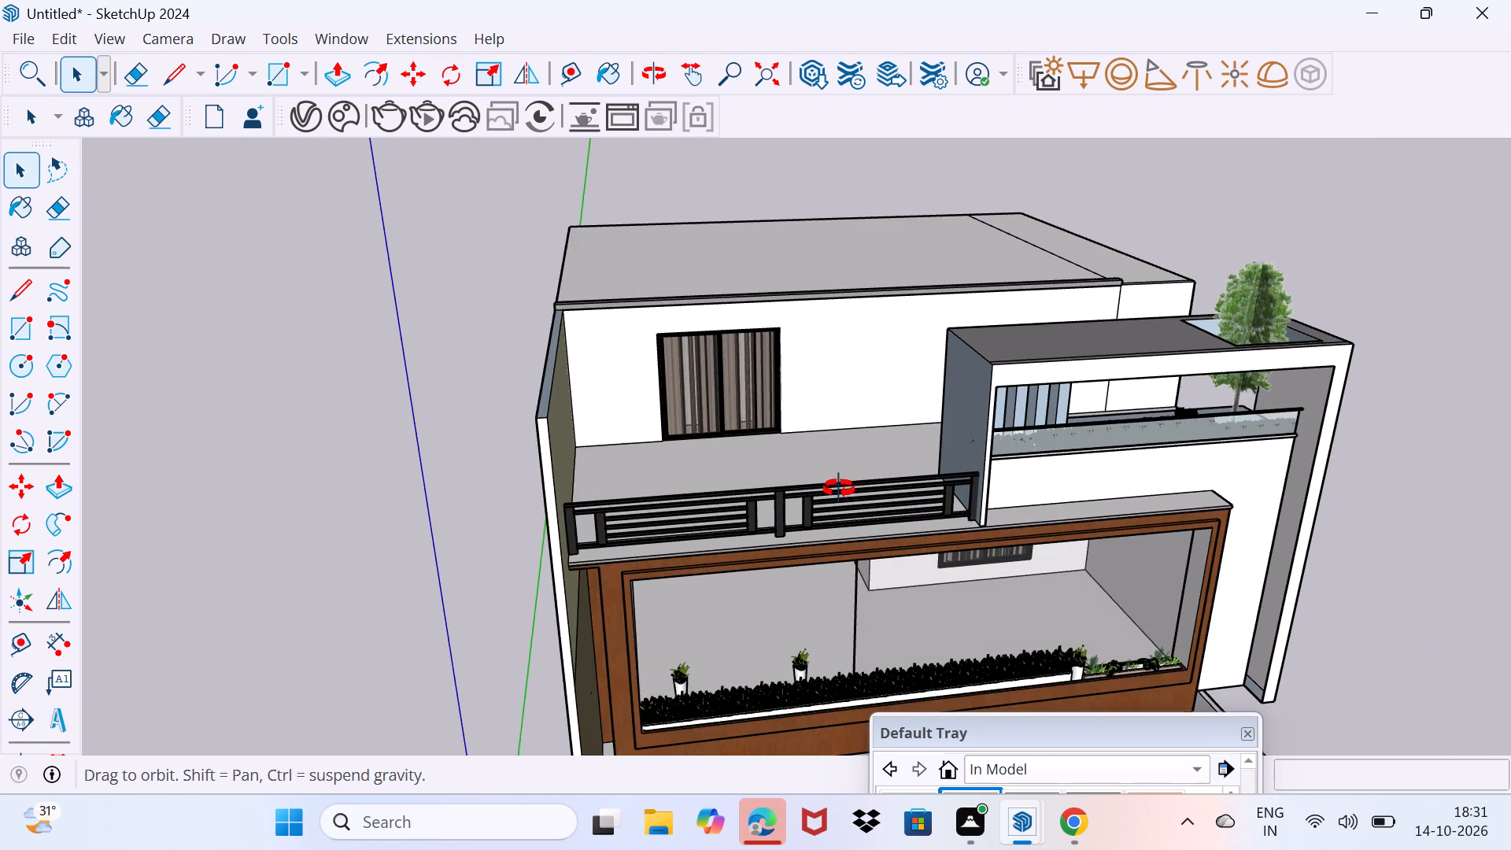
middle_click_drag(839, 489, 791, 409)
middle_click_drag(747, 395, 672, 376)
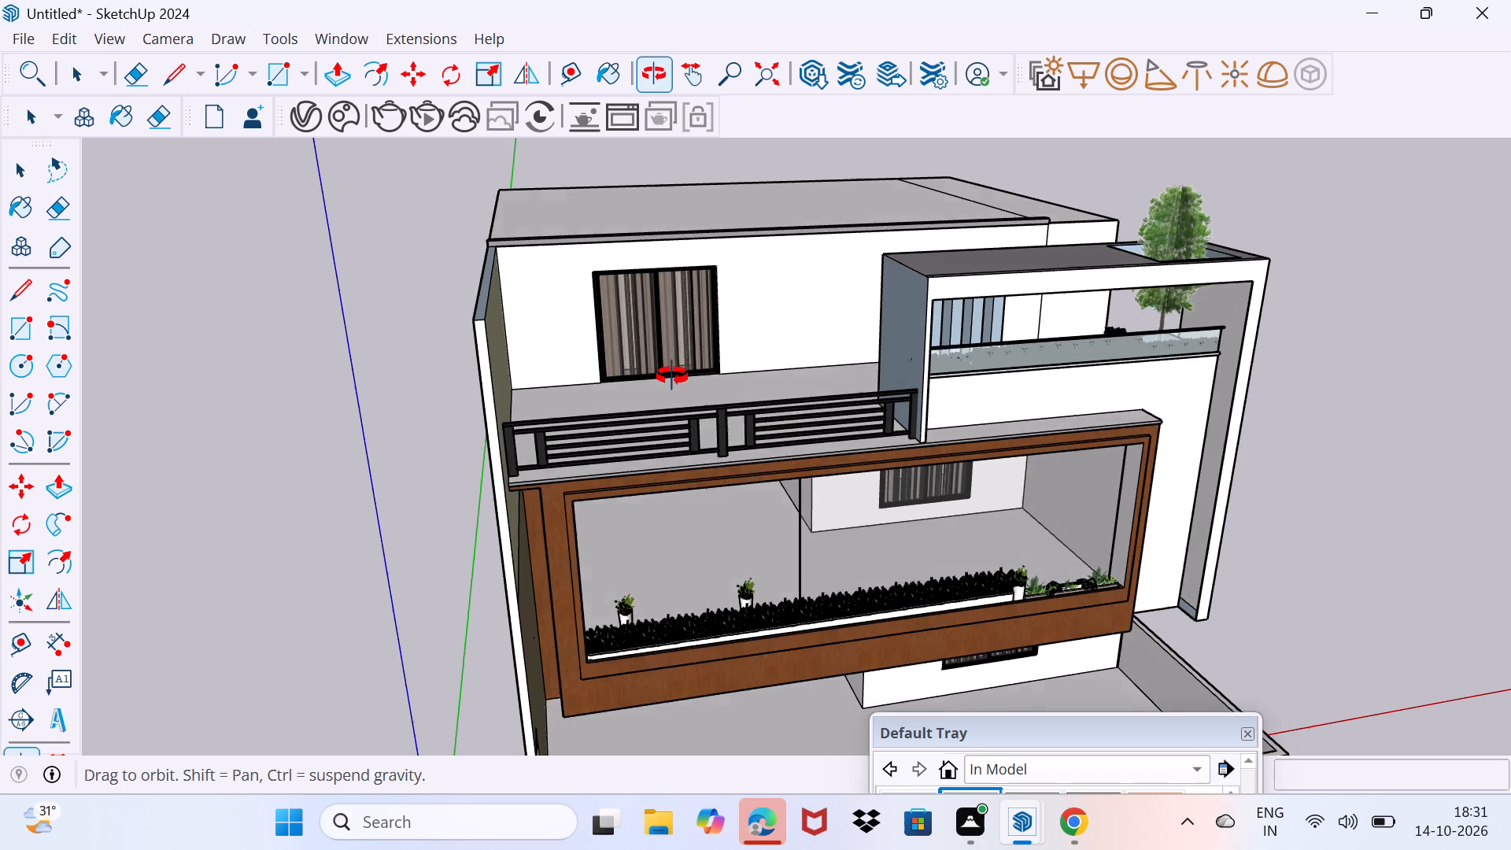
middle_click_drag(672, 376, 700, 375)
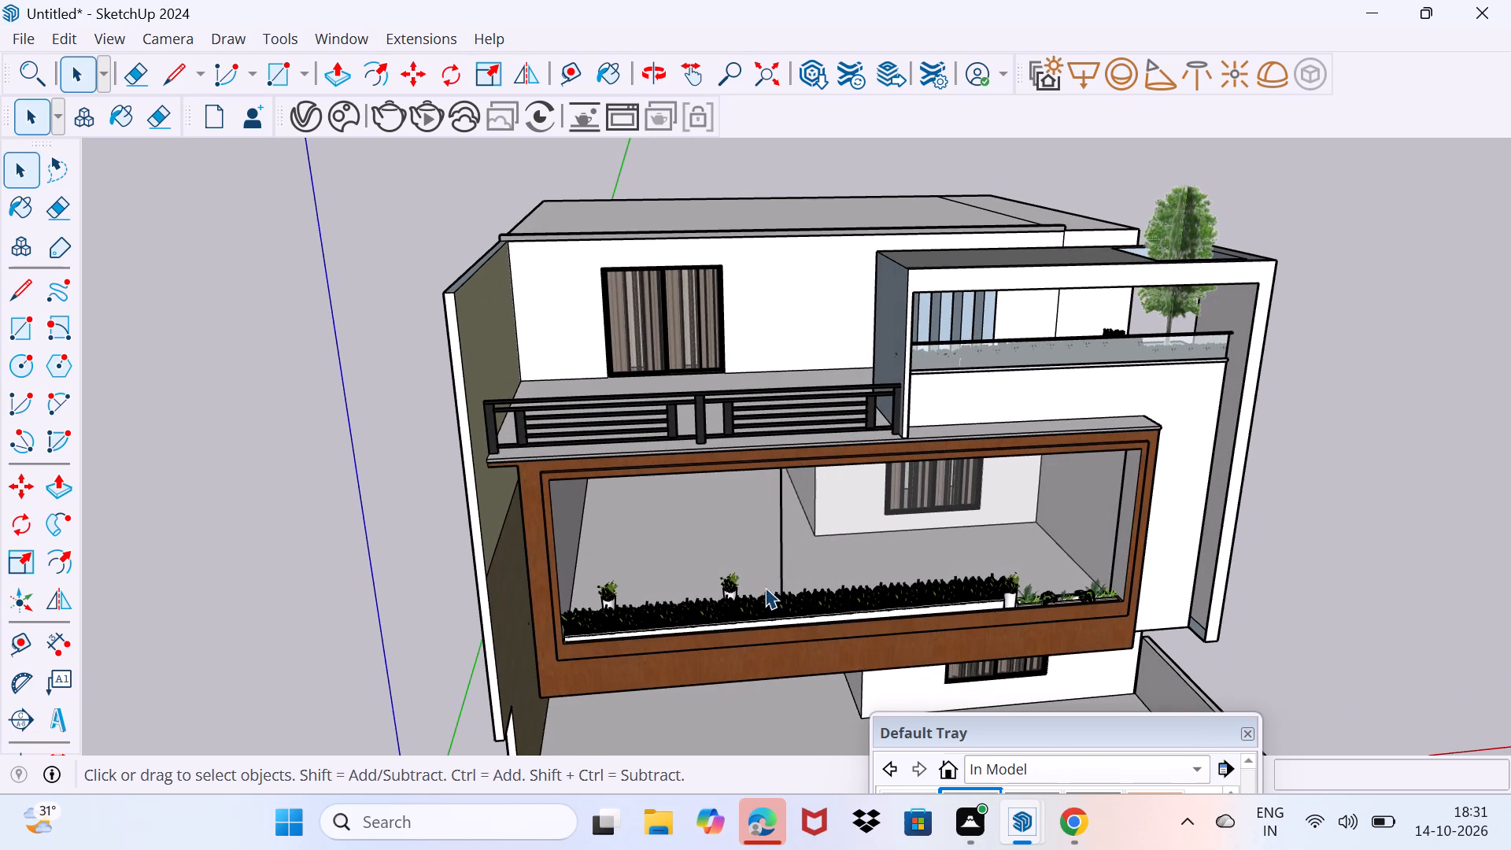
scroll(765, 587, "up", 7)
middle_click_drag(711, 597, 748, 623)
scroll(712, 598, "up", 1)
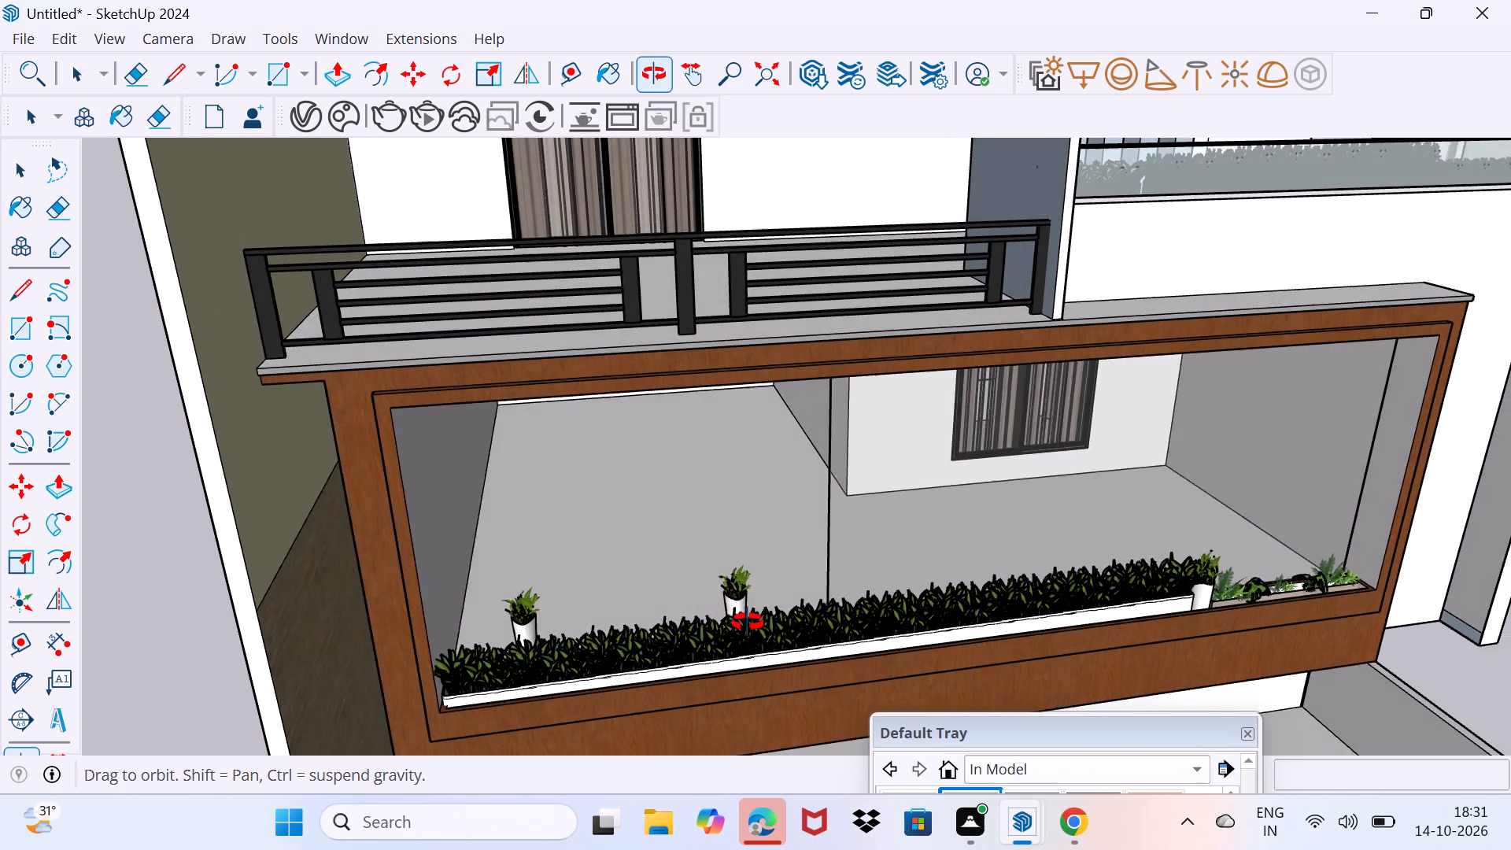
middle_click_drag(748, 623, 753, 528)
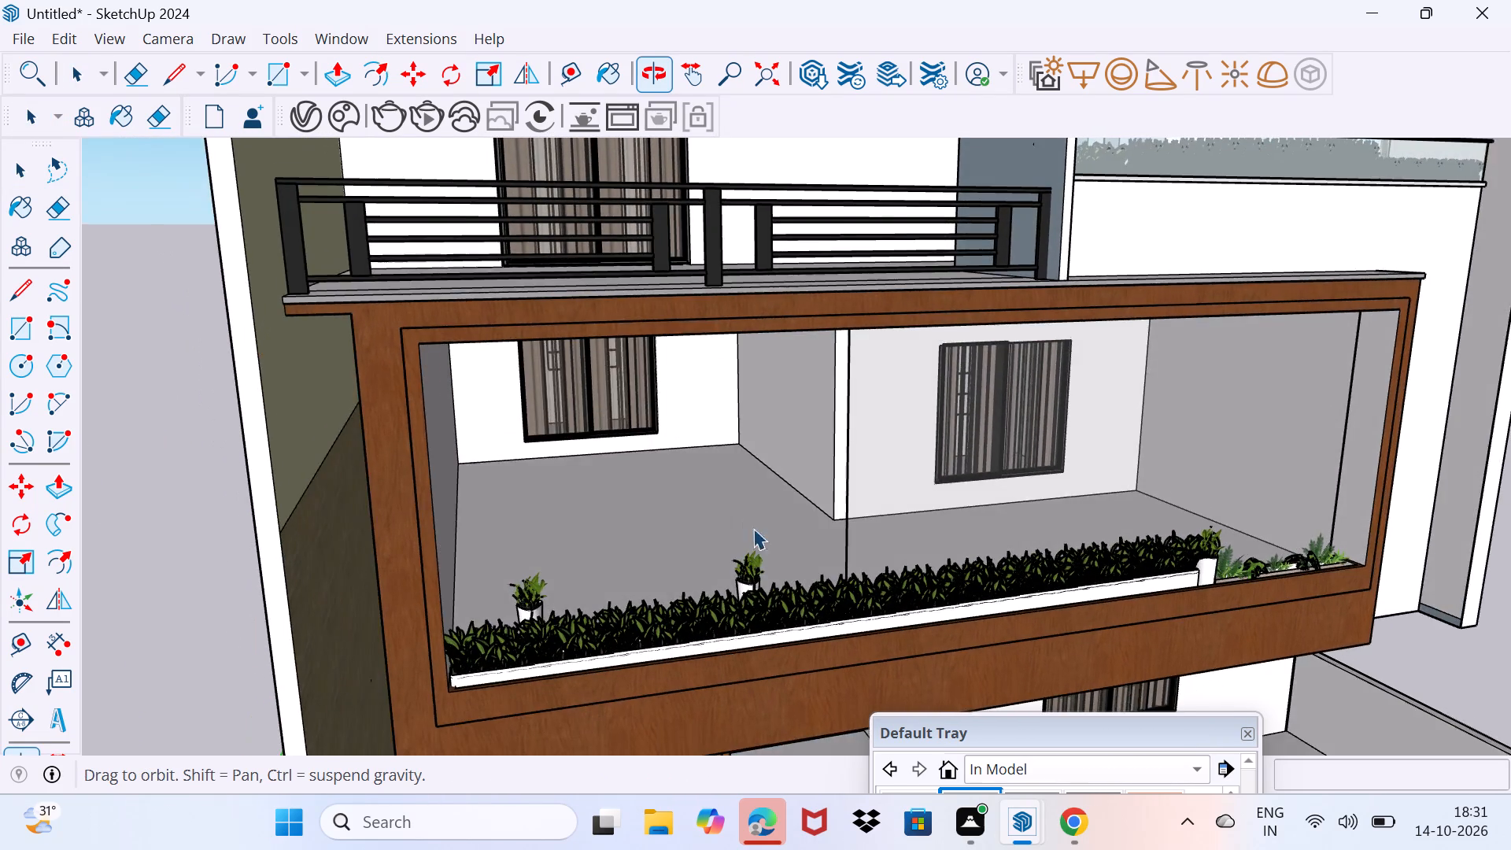
middle_click_drag(753, 528, 758, 526)
left_click(511, 634)
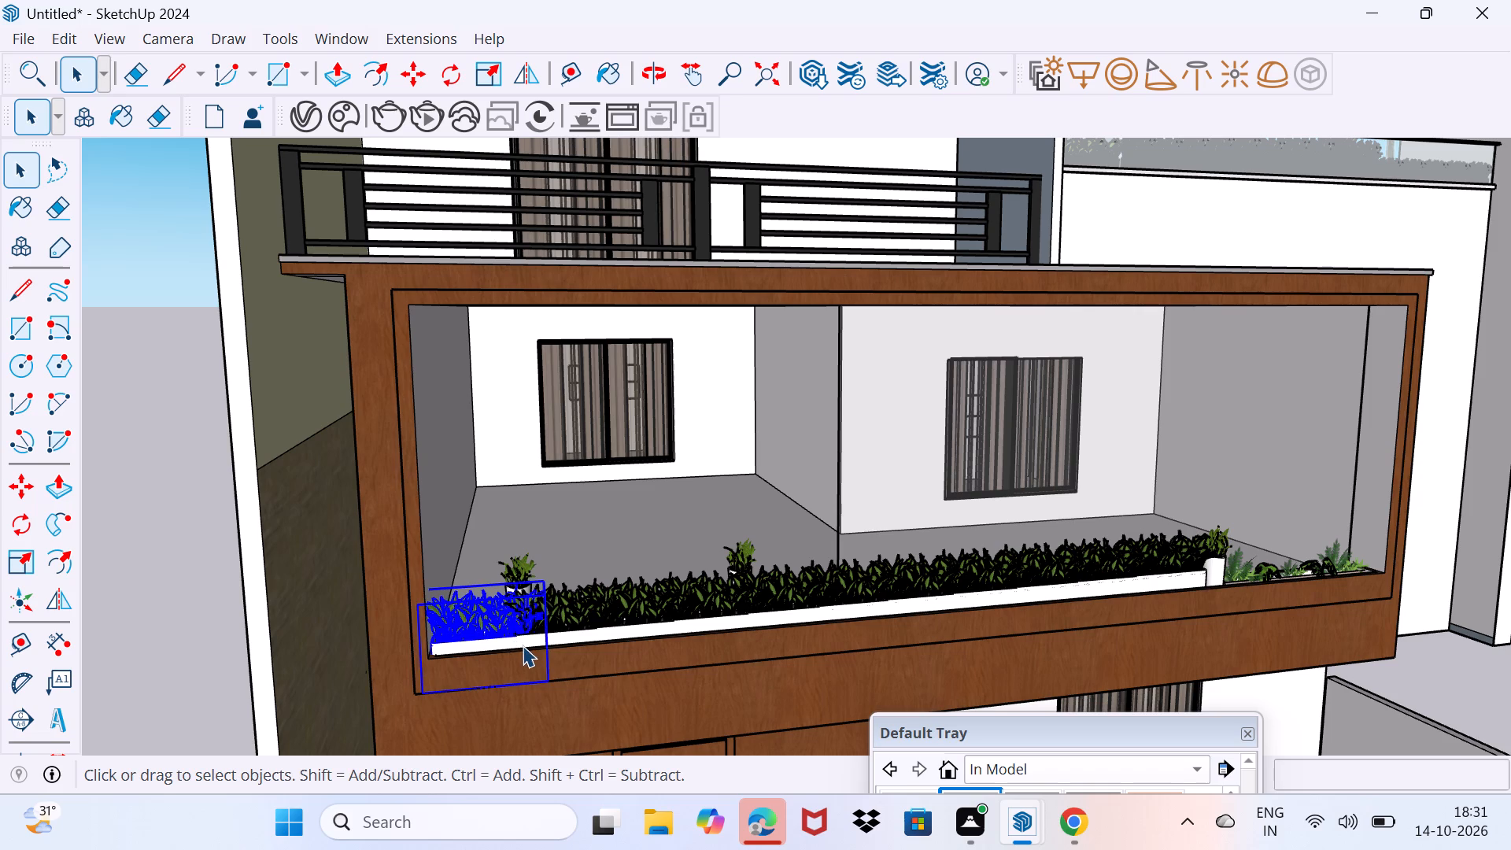
key("m")
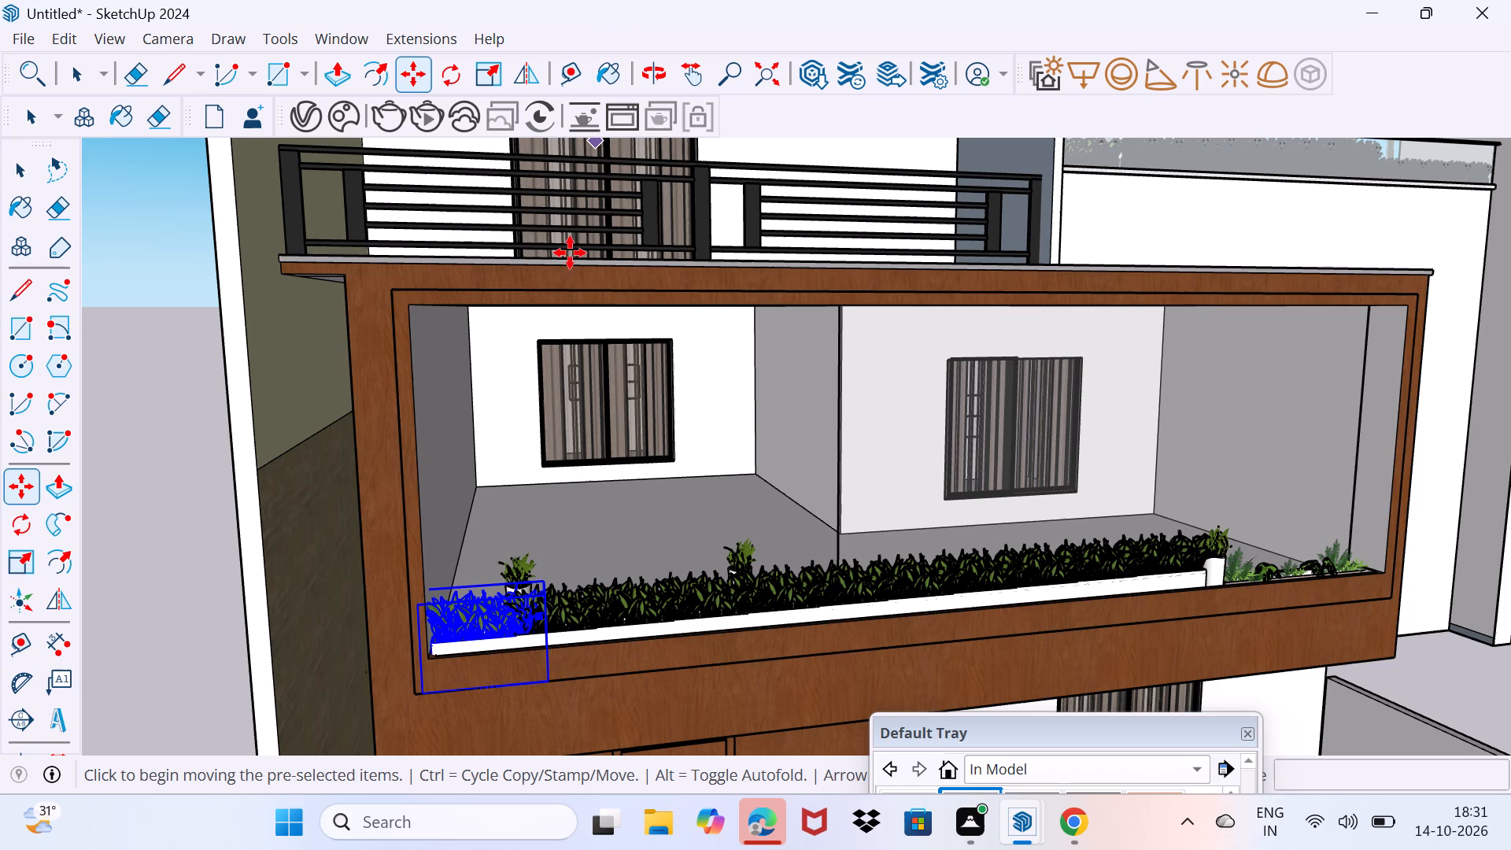
left_click(552, 690)
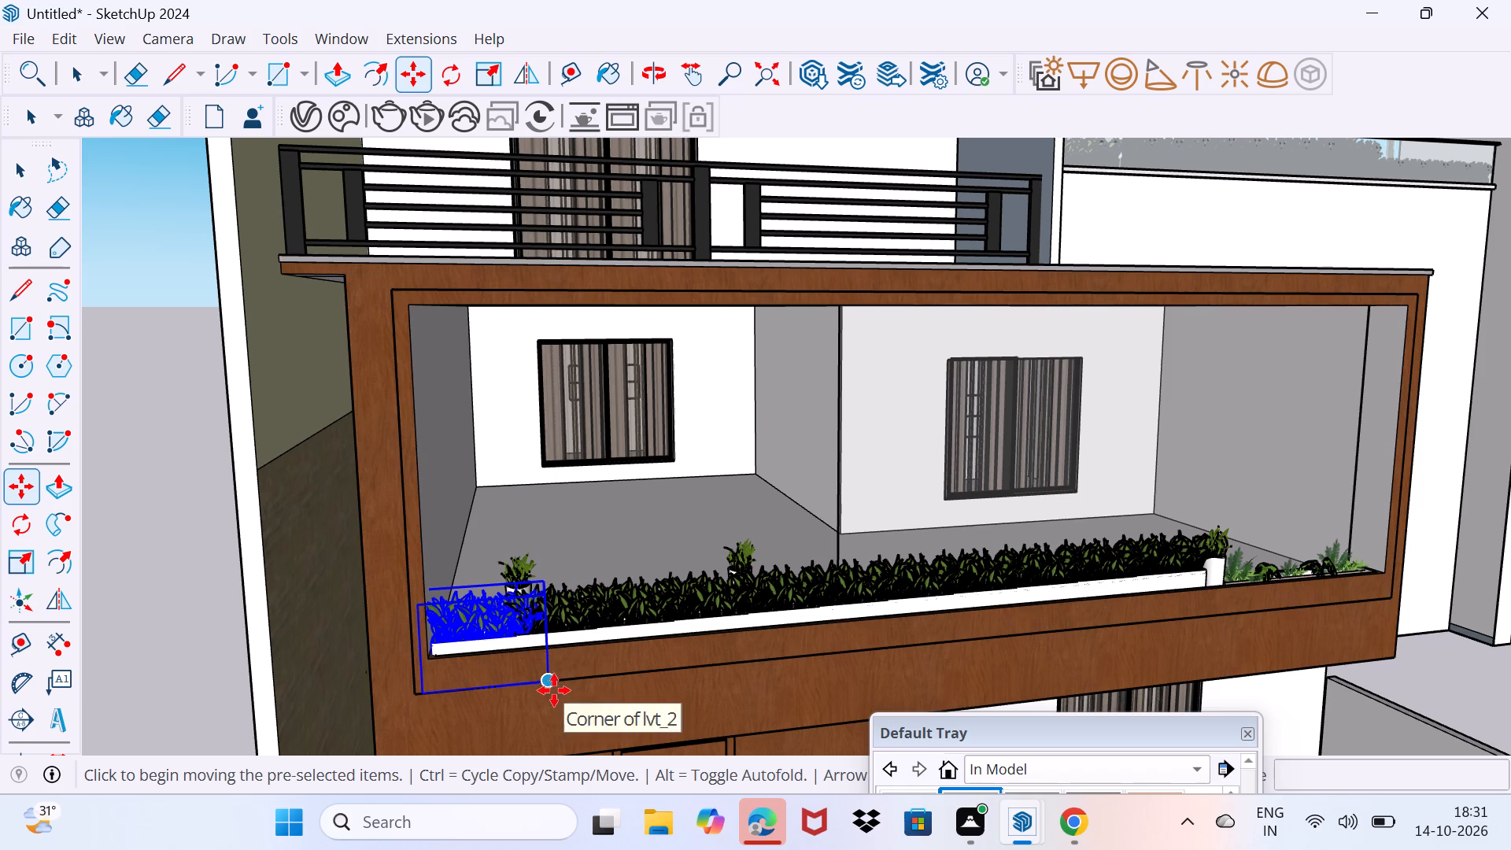
middle_click_drag(631, 345, 631, 348)
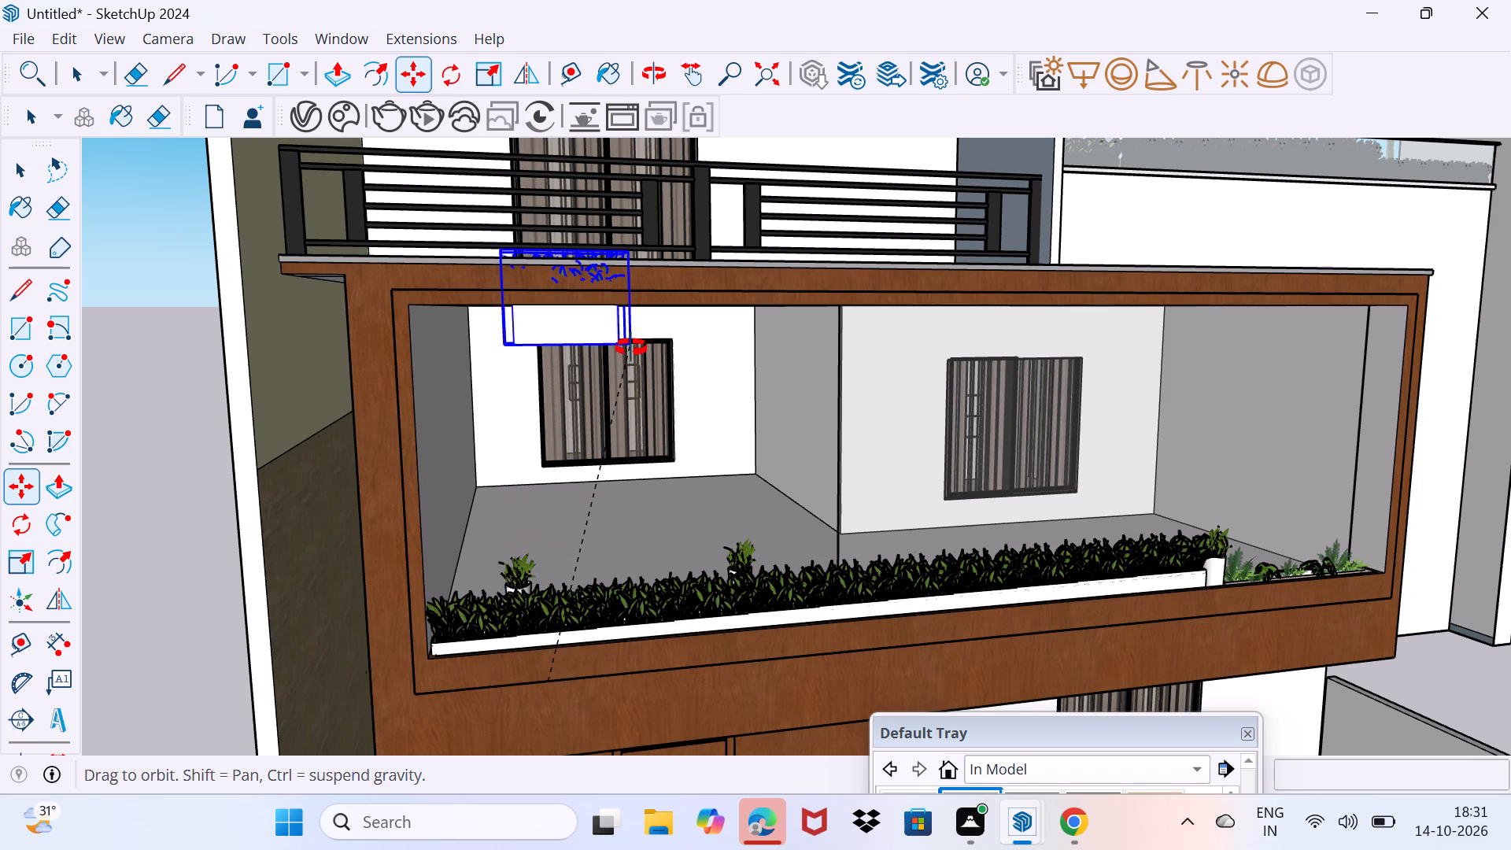
middle_click_drag(631, 348, 596, 512)
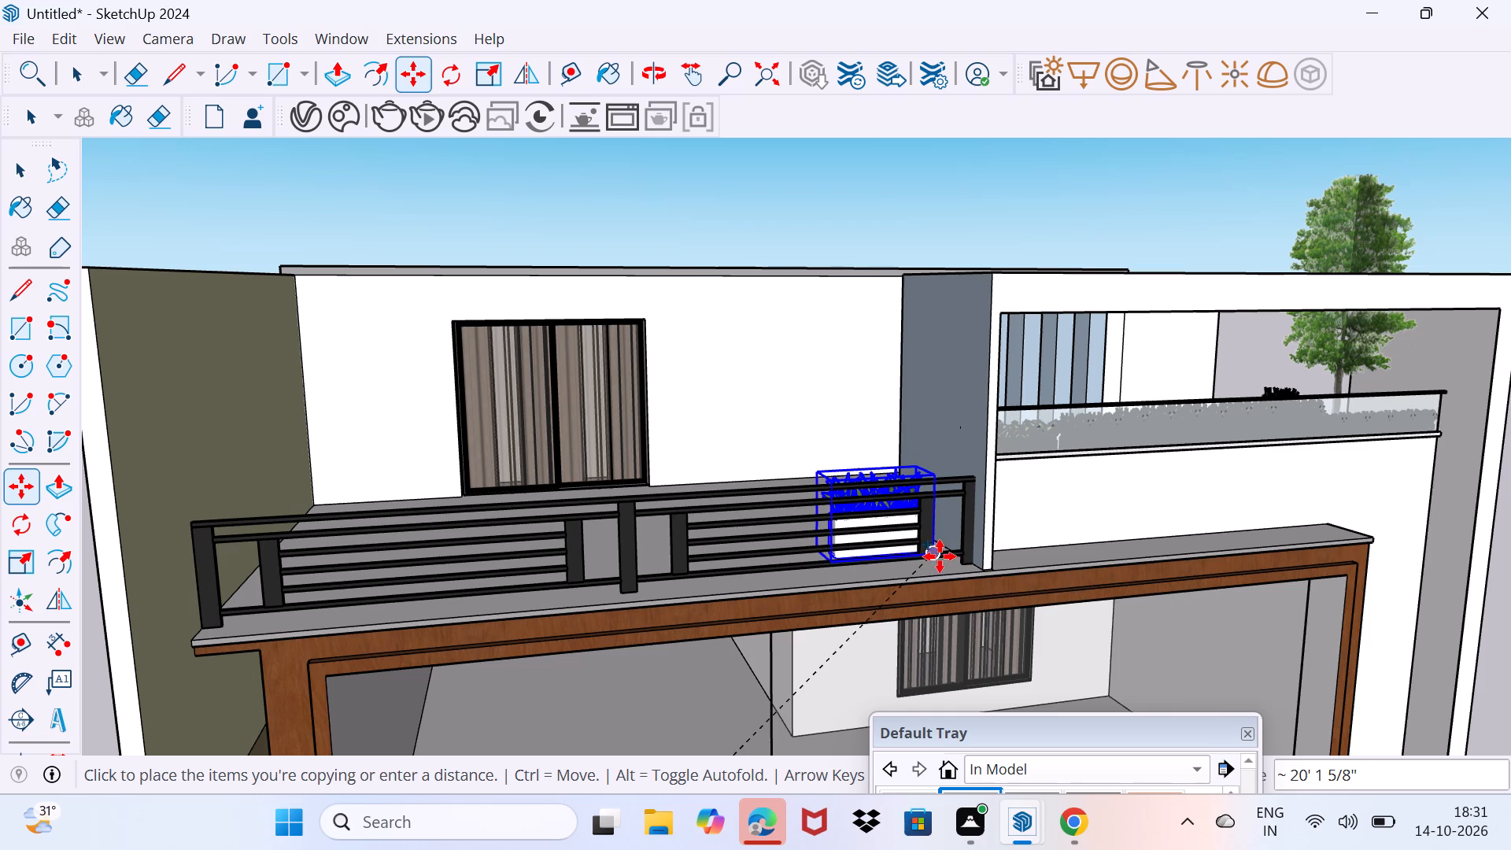
left_click(925, 545)
Scale the copied terrace planter taller so its plants rise above the black railing.
middle_click_drag(824, 560, 924, 596)
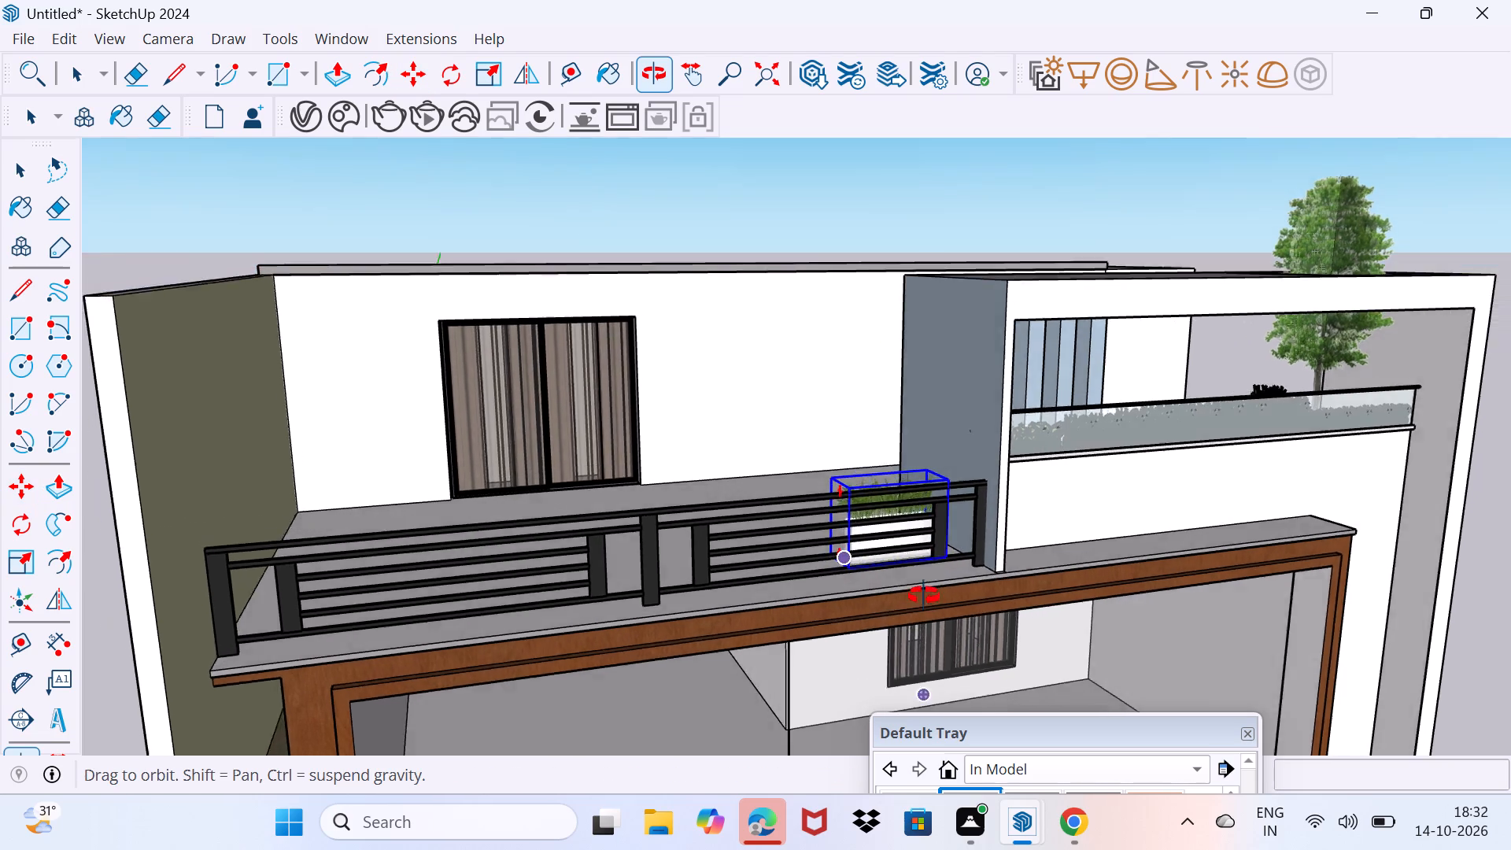
middle_click_drag(924, 596, 1478, 702)
scroll(922, 464, "up", 8)
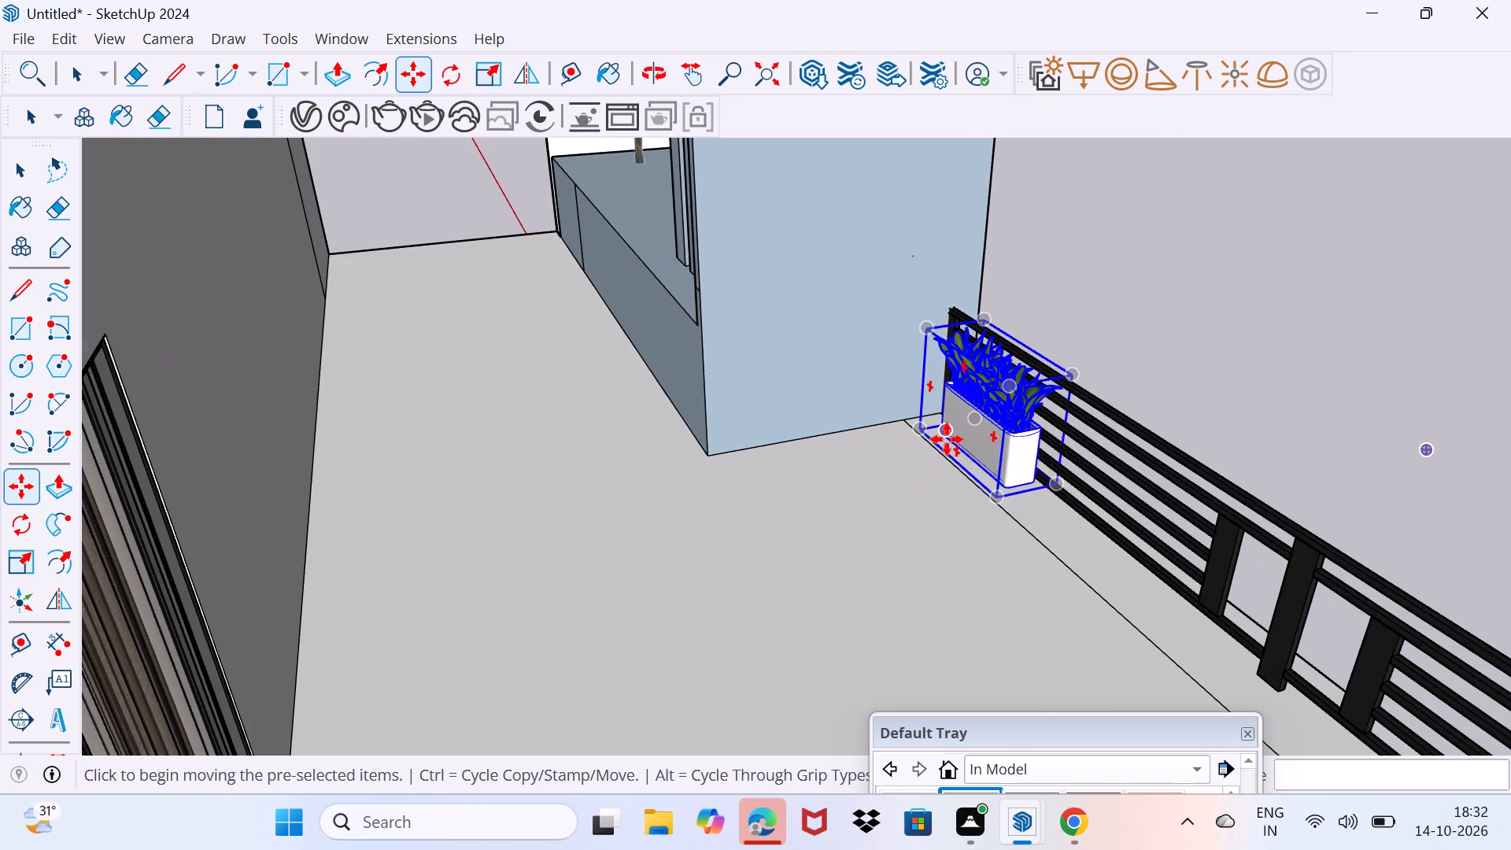
key("s")
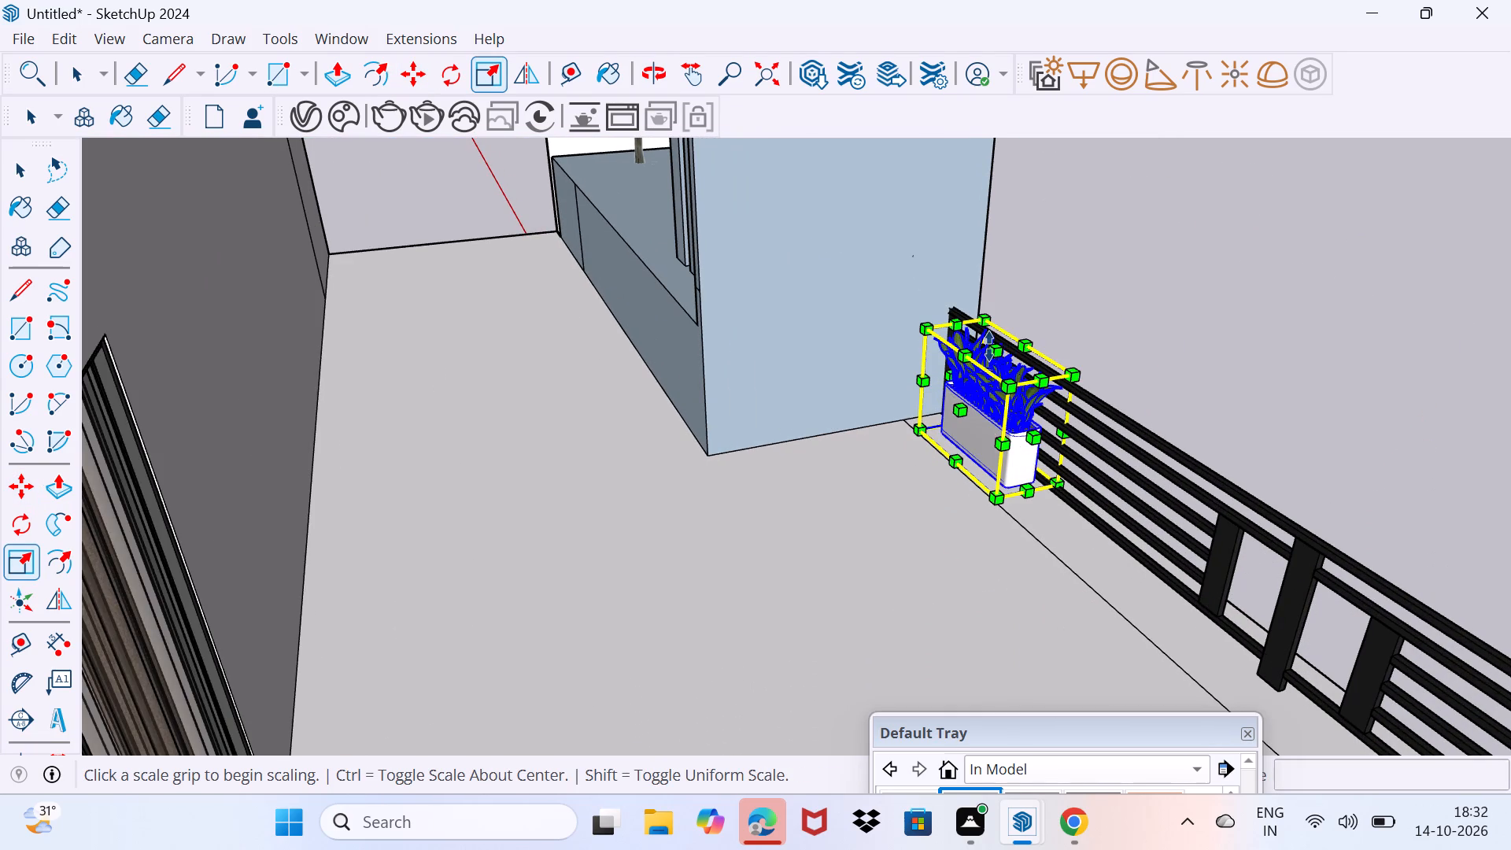
left_click_drag(991, 346, 993, 279)
Move the scaled planter about 1' 8" along the railing into the corner against the grey block.
middle_click_drag(970, 517, 990, 519)
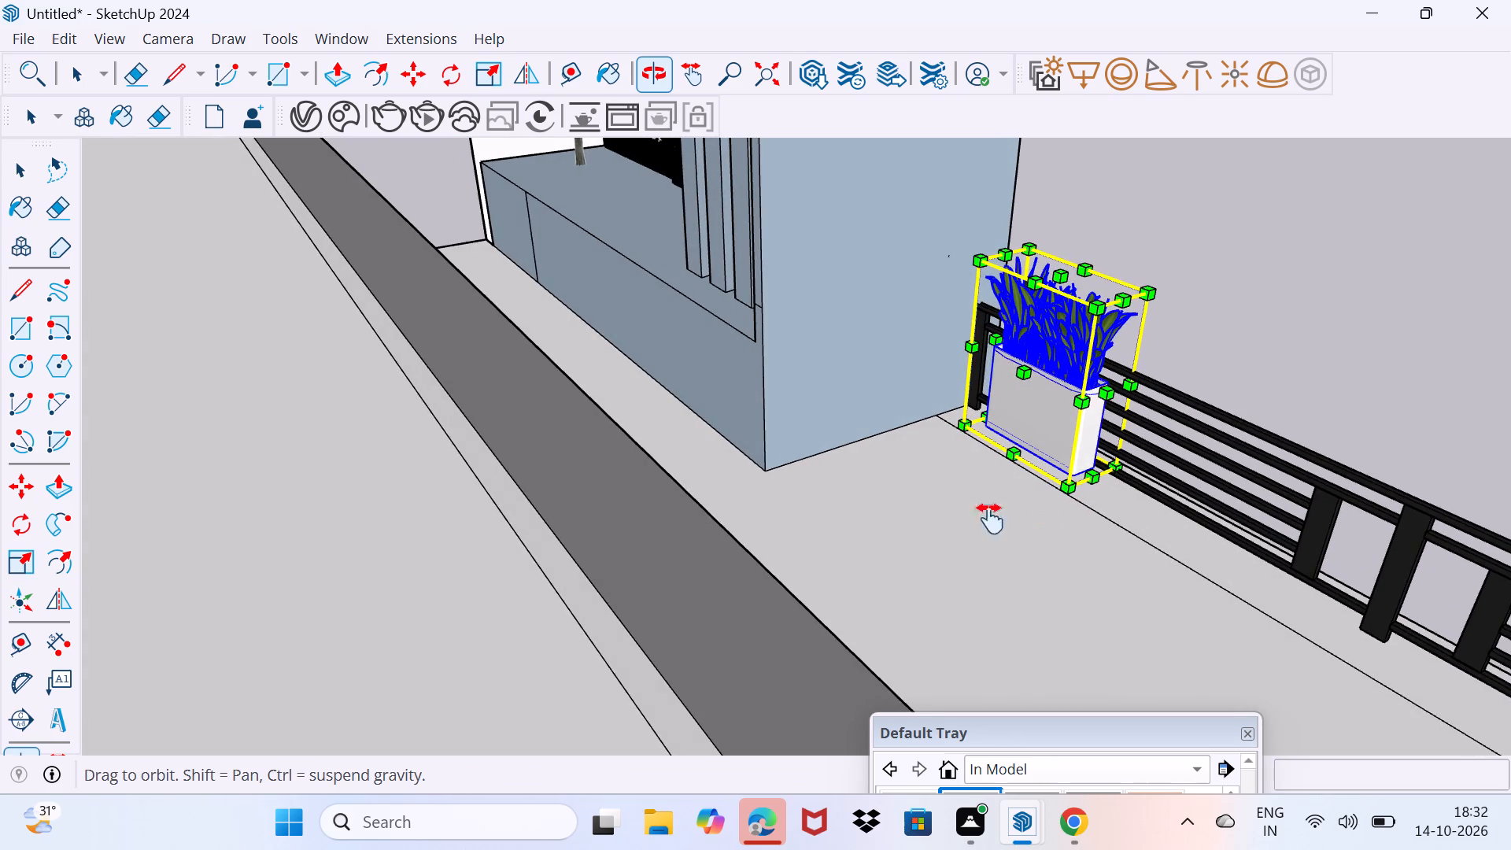
middle_click_drag(990, 519, 679, 460)
middle_click_drag(664, 516, 906, 569)
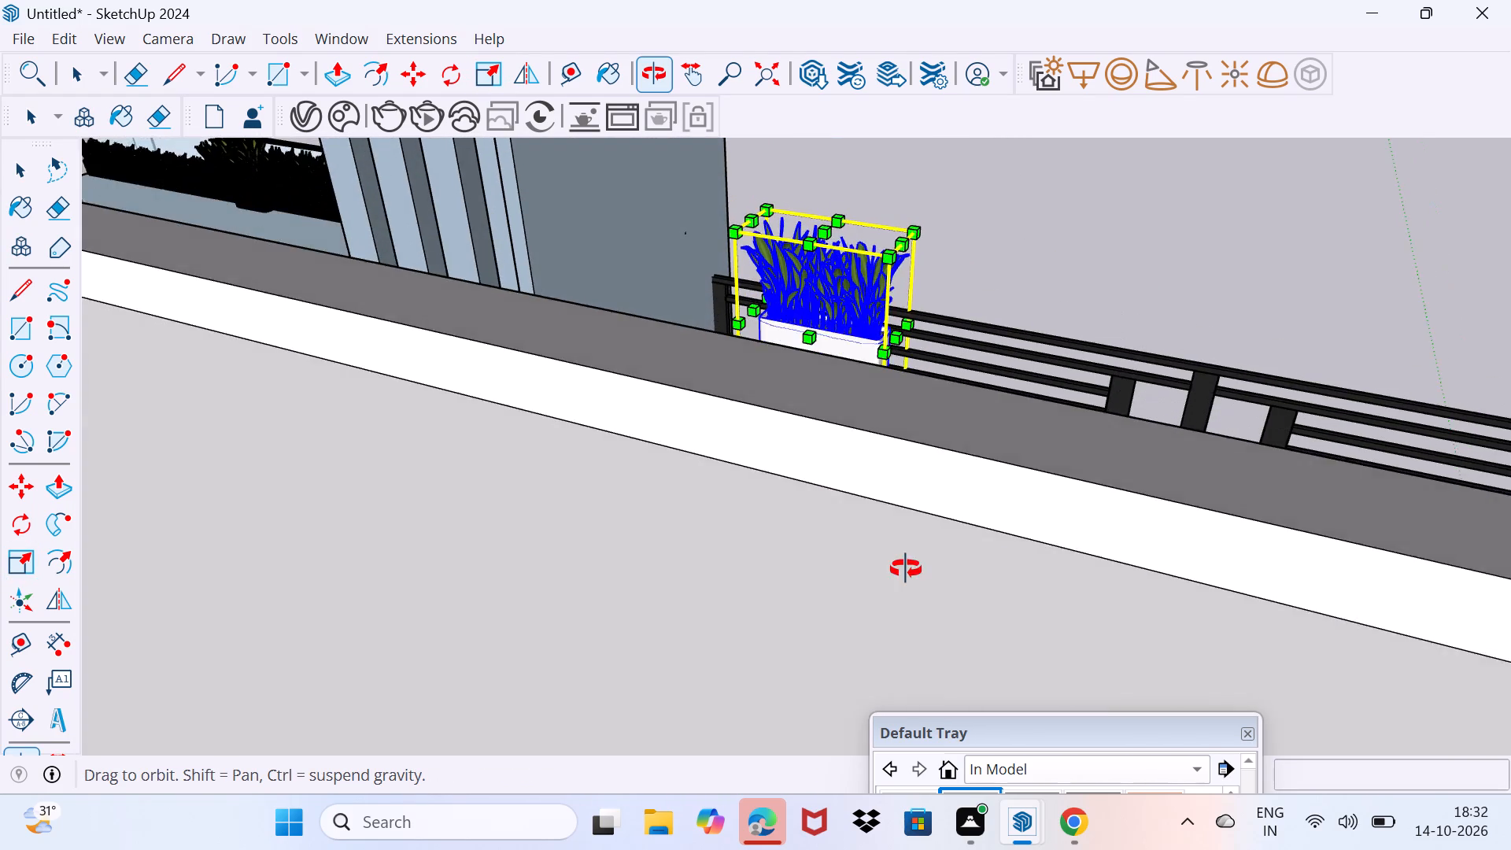
middle_click_drag(906, 569, 711, 544)
middle_click_drag(711, 544, 762, 558)
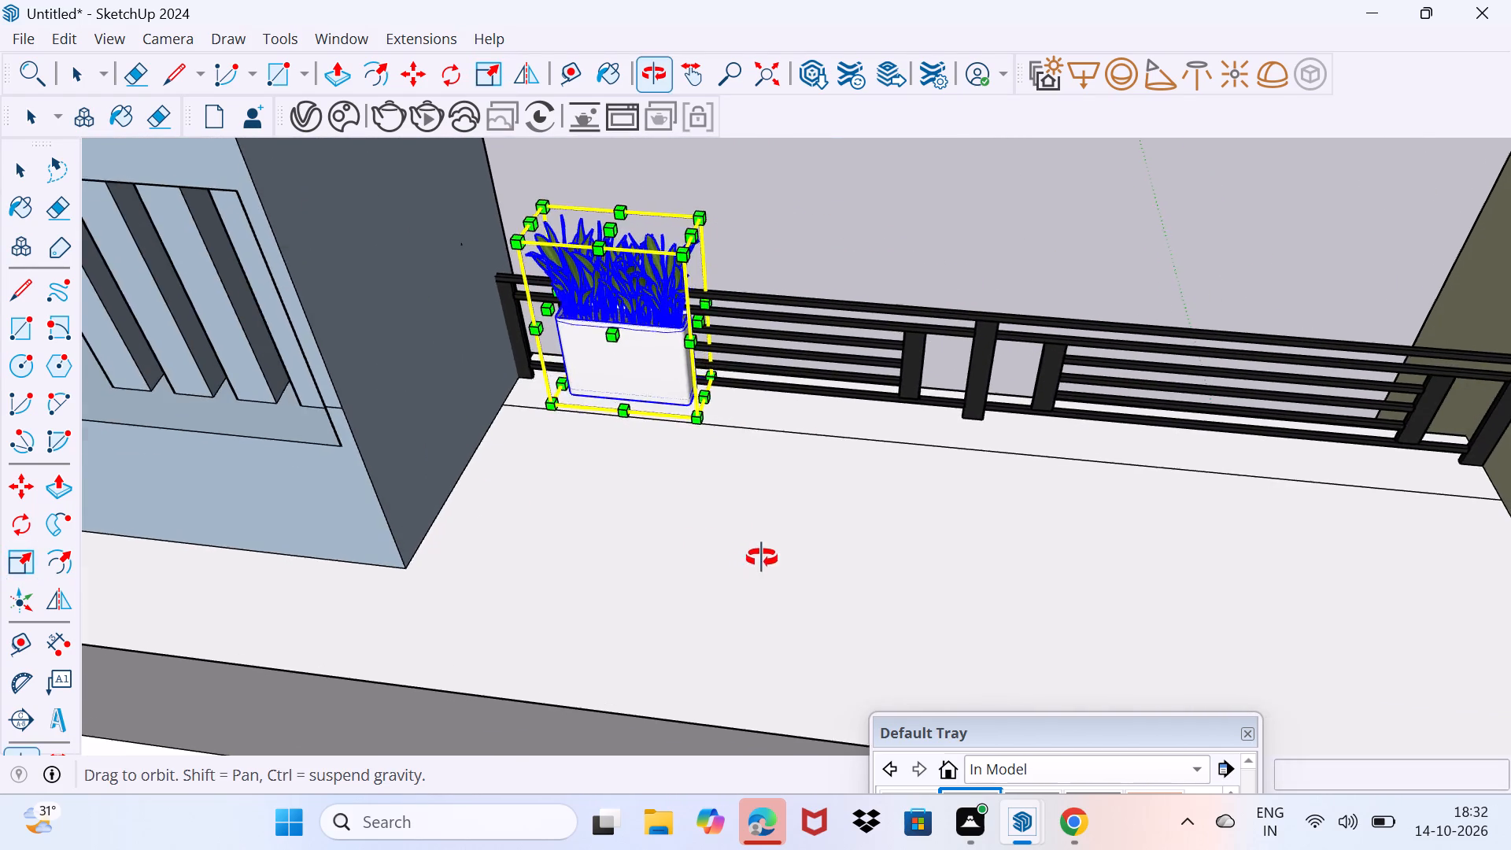
middle_click_drag(762, 558, 769, 559)
scroll(631, 433, "up", 4)
key("m")
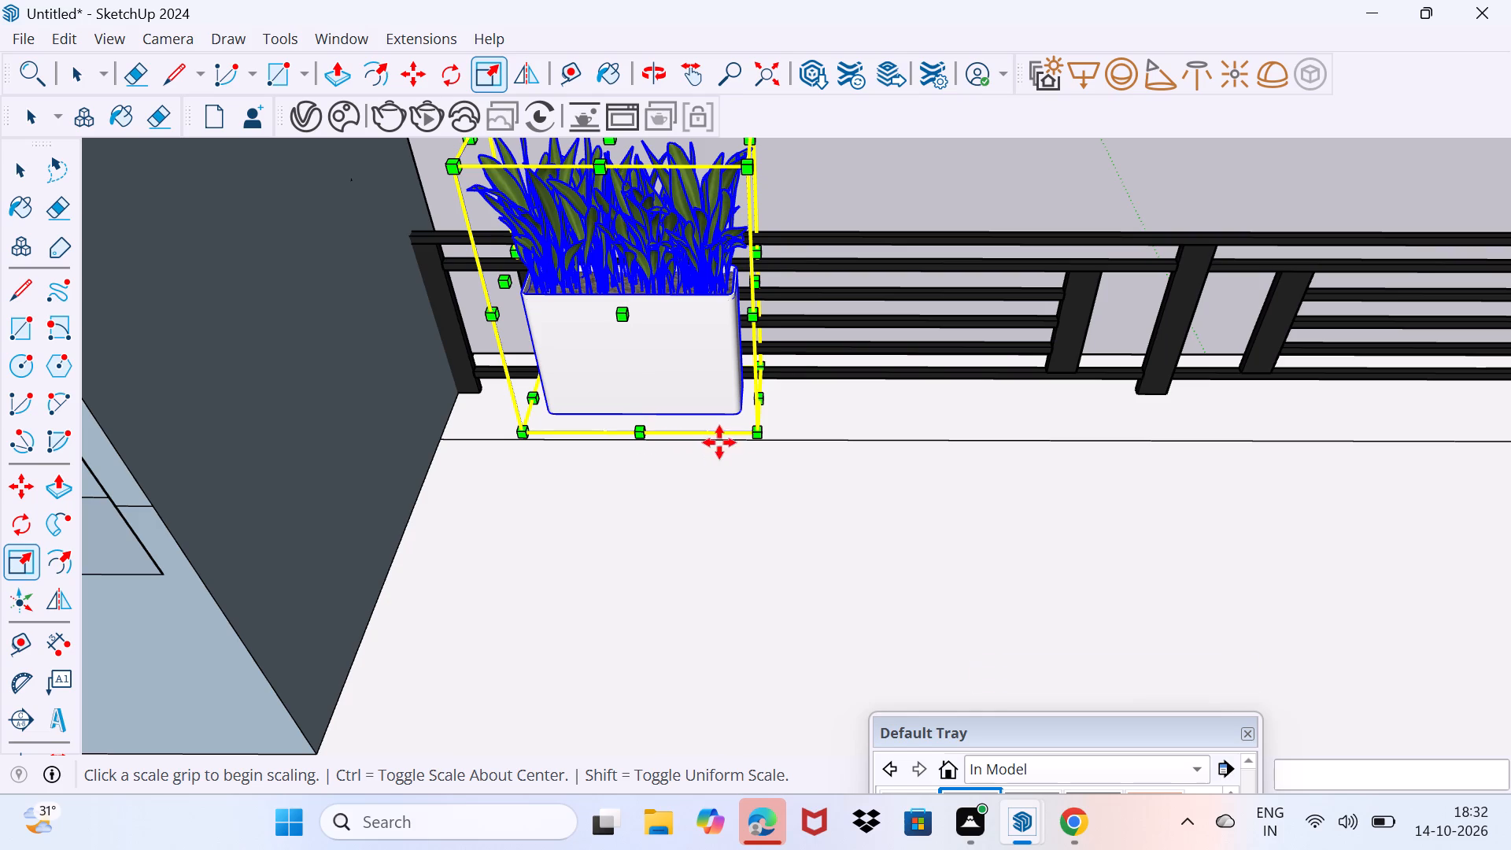
left_click(755, 433)
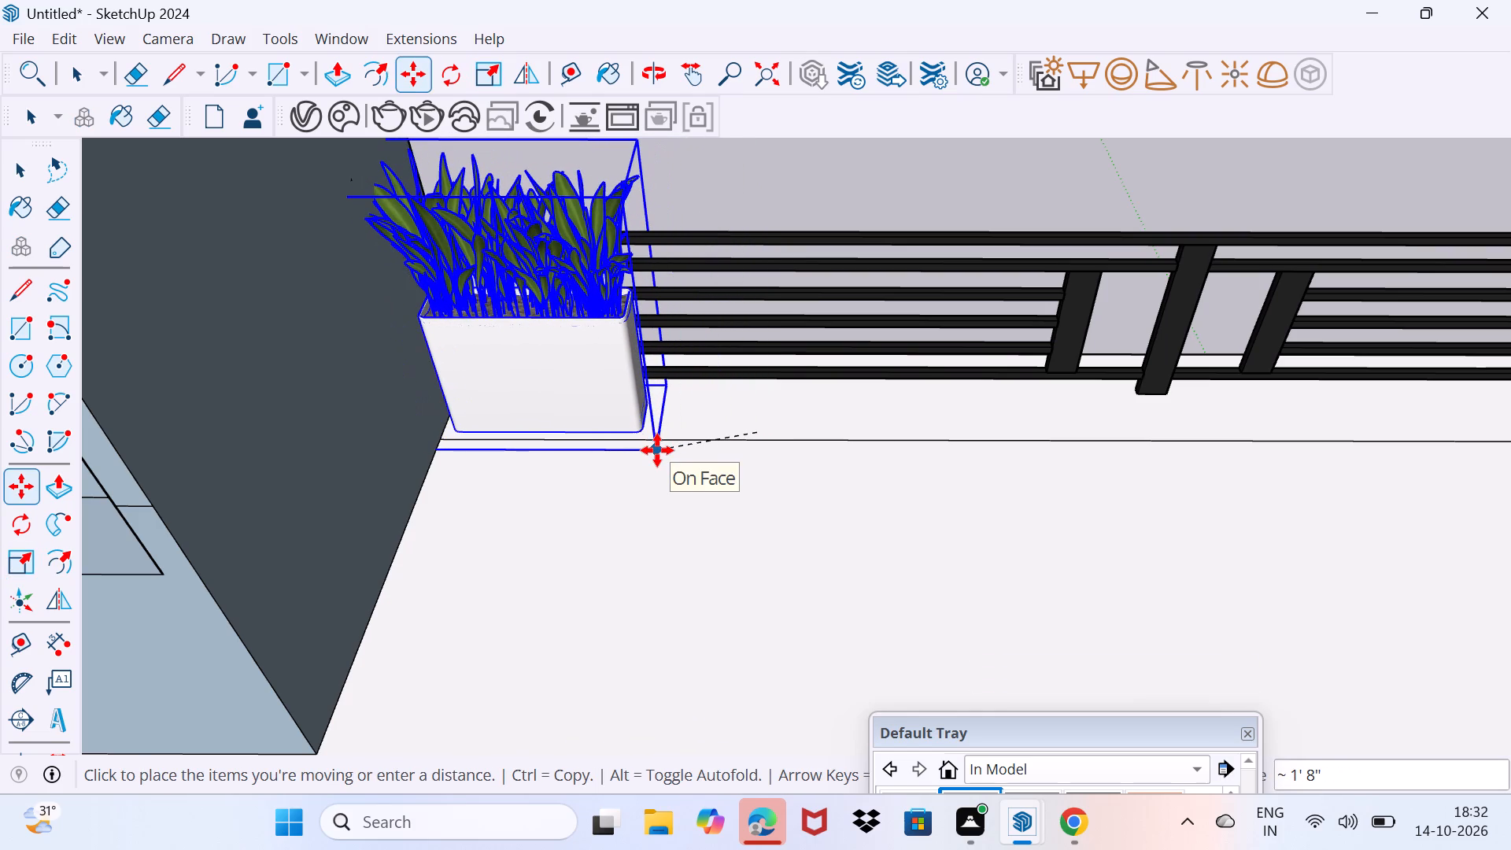
left_click(657, 450)
Copy the planter about 19' 10" along the railing to the olive side wall and divide the span into 20 evenly spaced copies.
left_click(663, 451)
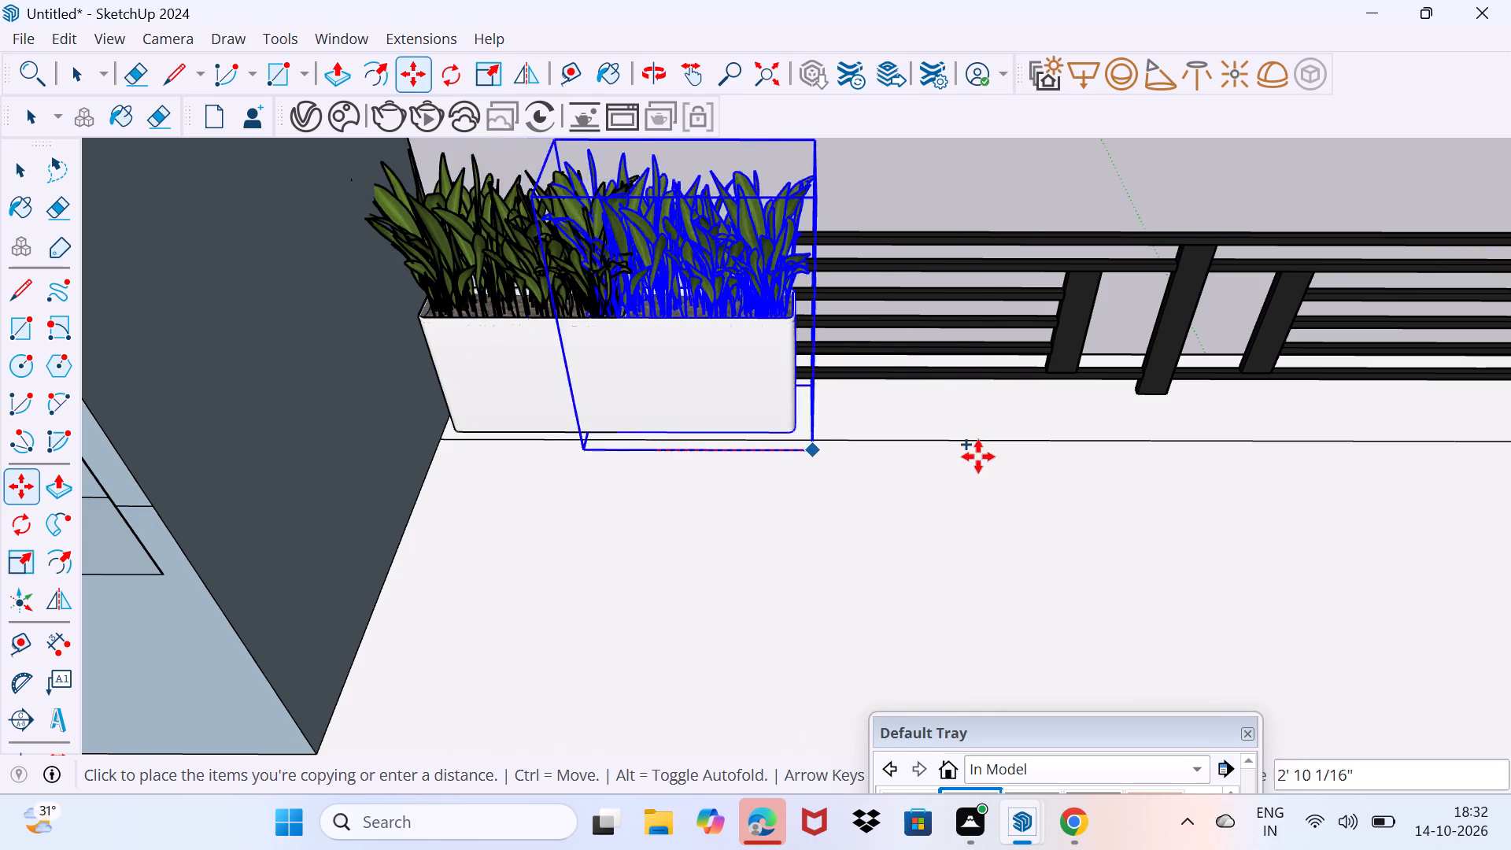
scroll(1003, 458, "down", 4)
middle_click_drag(1165, 456, 1141, 456)
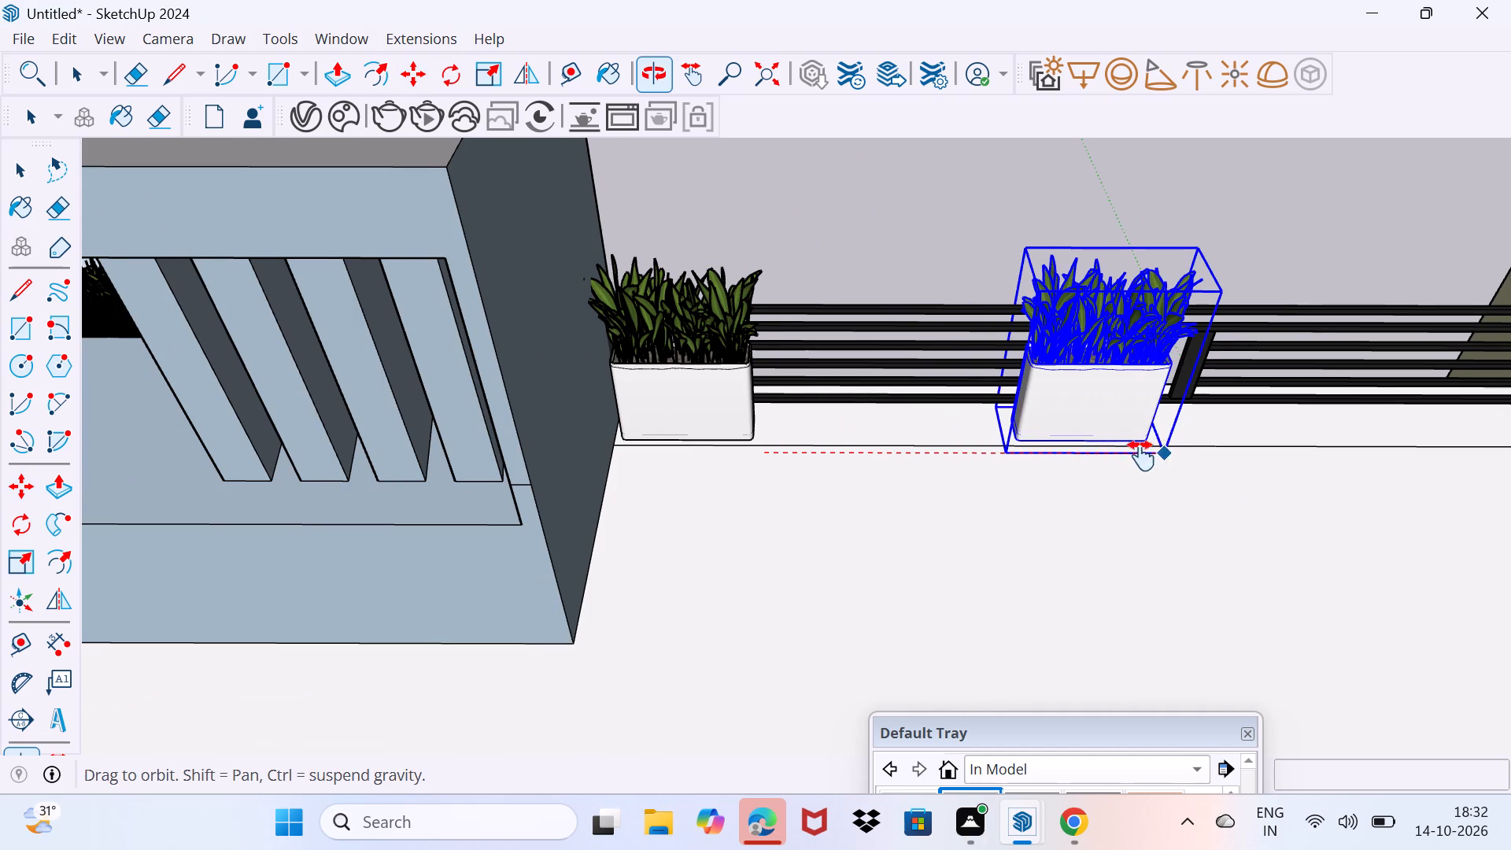
middle_click_drag(1141, 456, 719, 475)
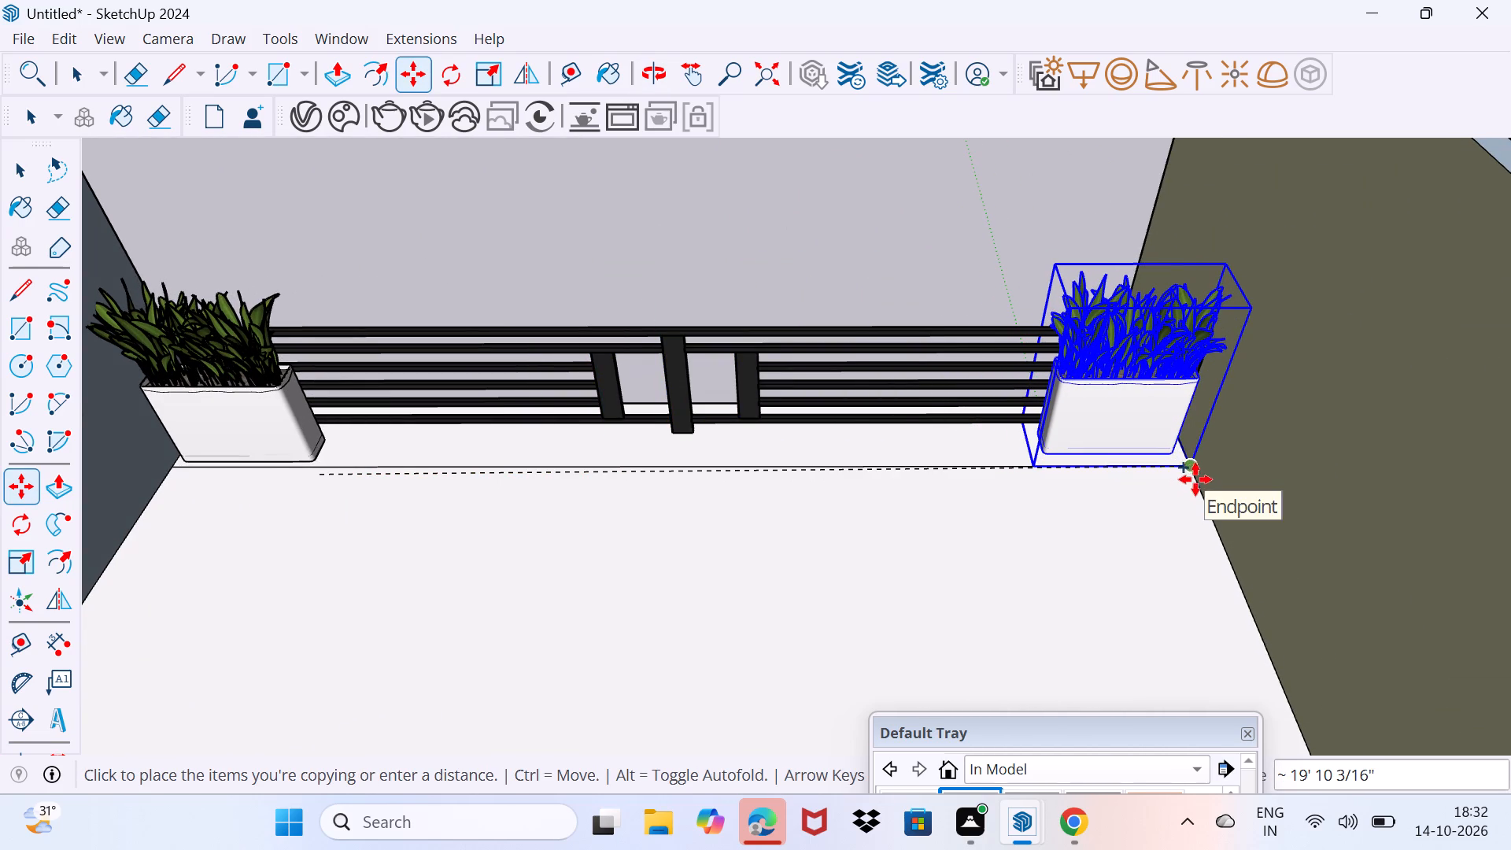
left_click(1199, 483)
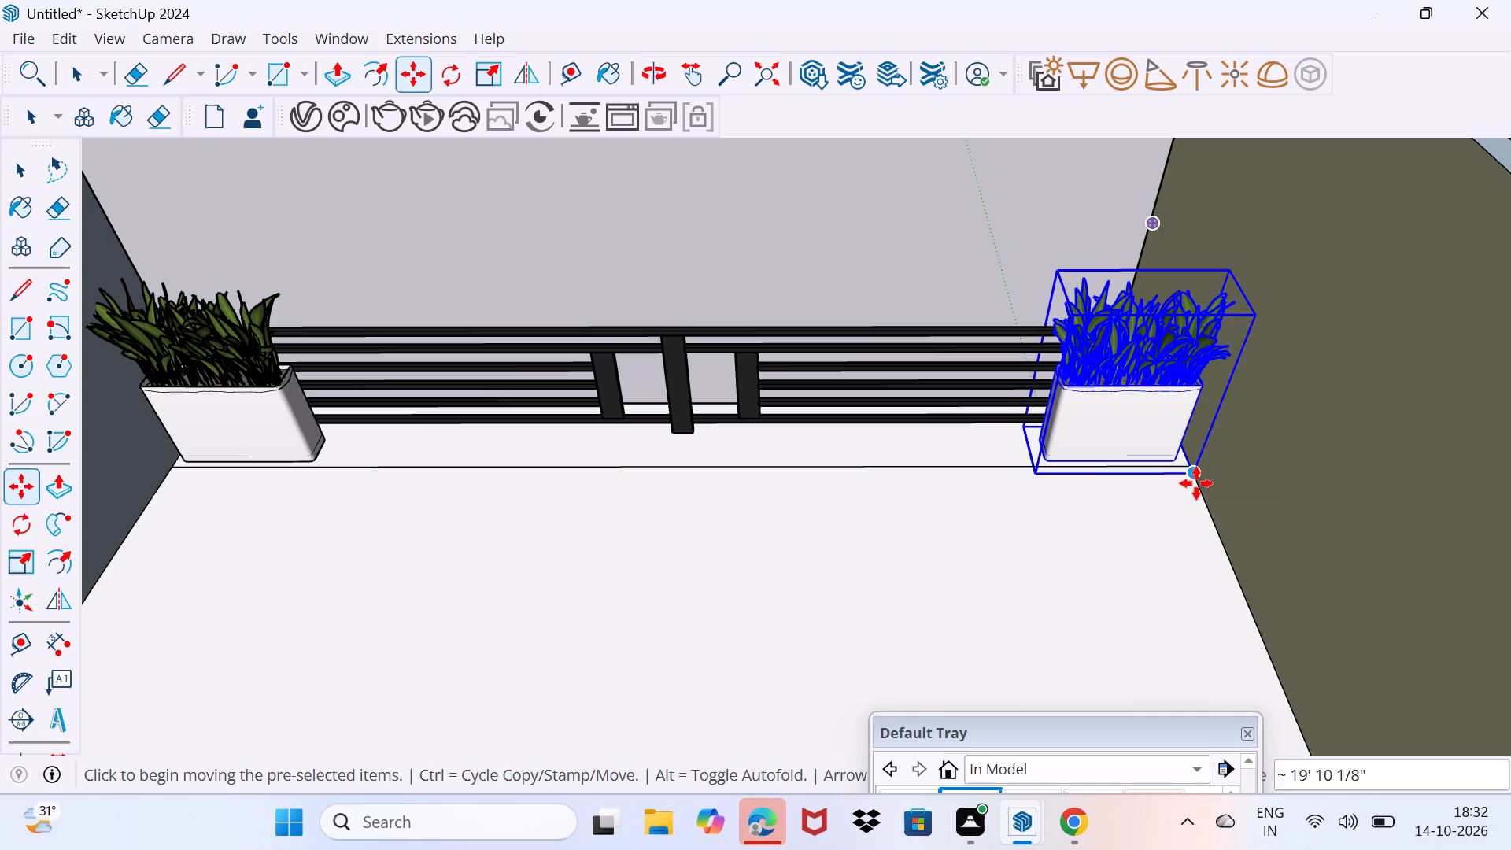
type("/20")
key("Return")
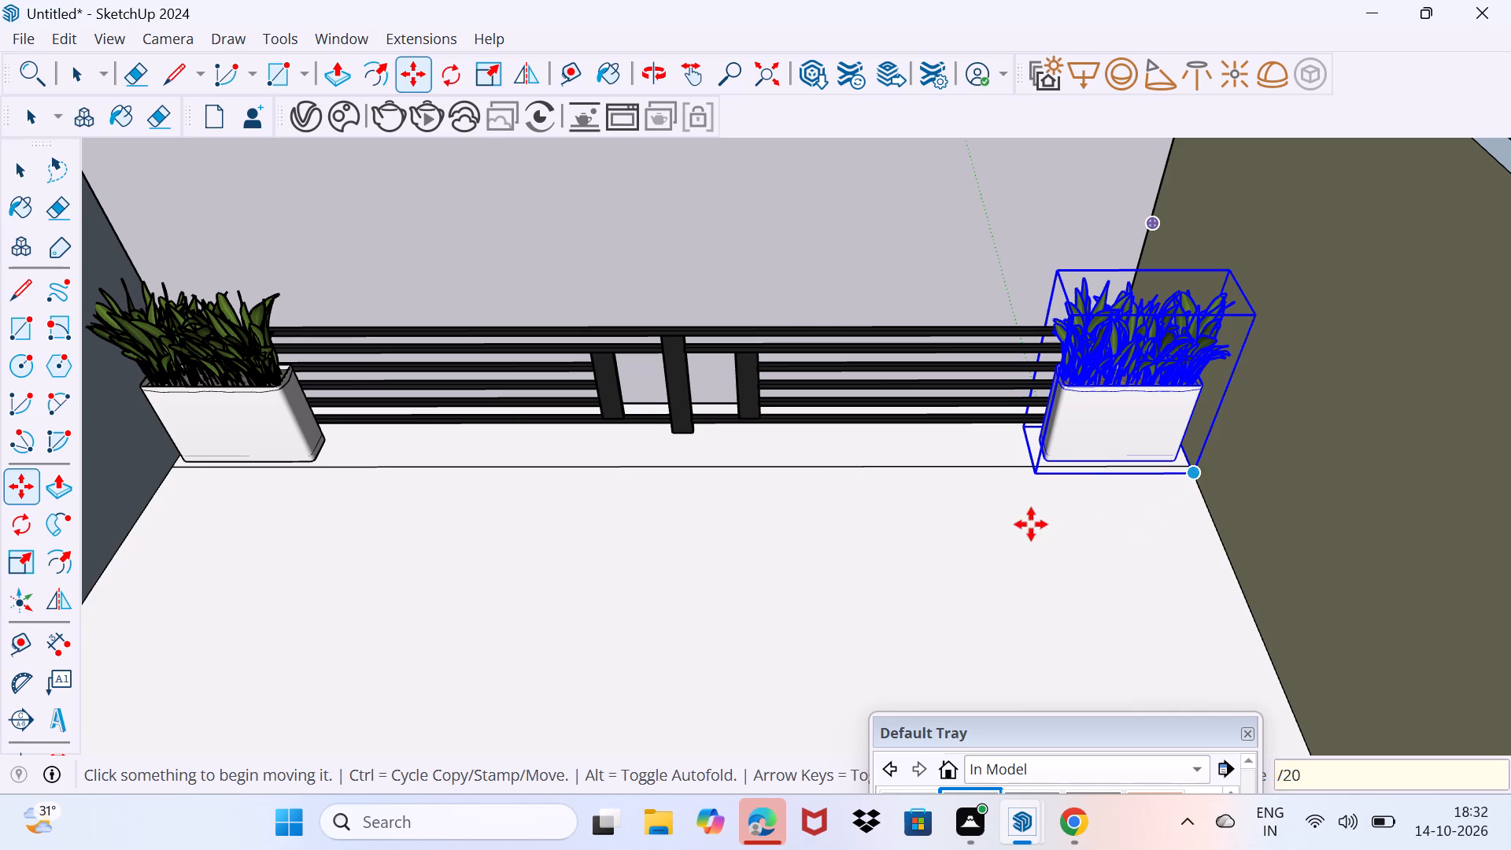
key("space")
left_click_drag(882, 591, 953, 508)
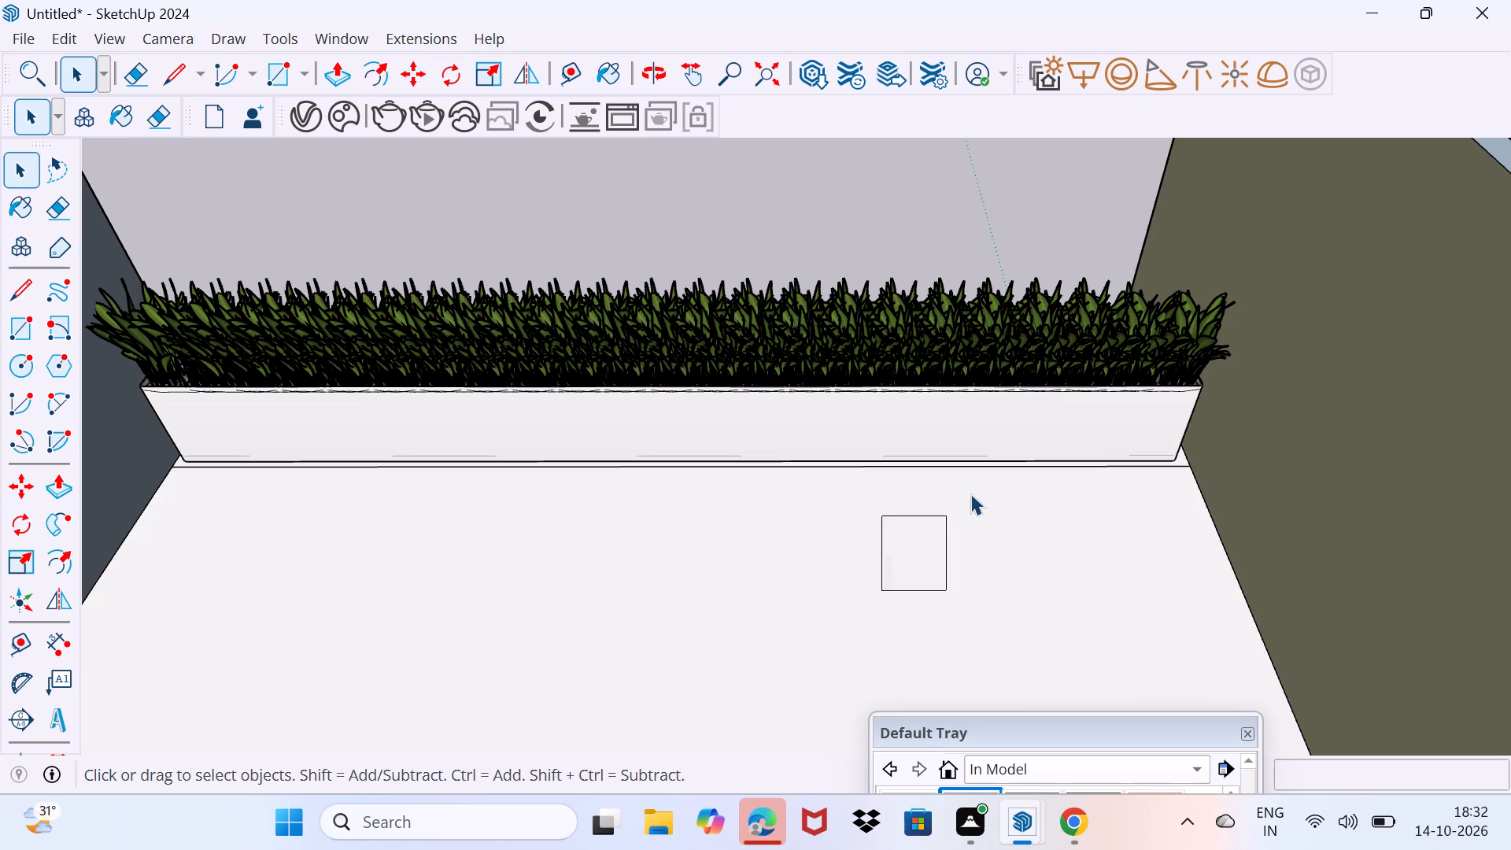
Examine the terrace planter row and the whole house exterior from the front.
scroll(976, 494, "down", 7)
middle_click_drag(1018, 488, 372, 495)
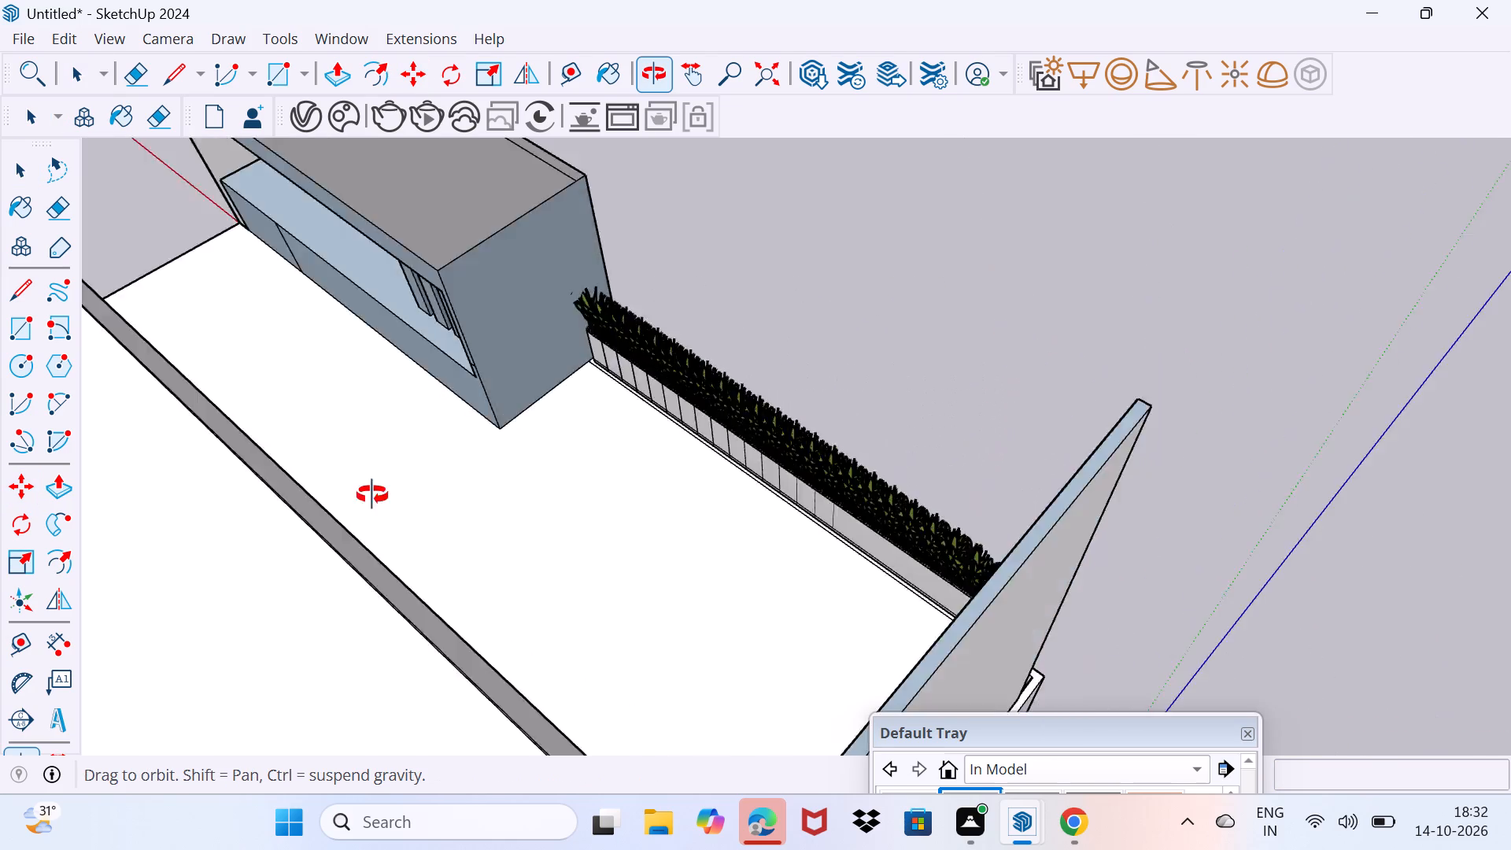
middle_click_drag(372, 495, 312, 488)
middle_click_drag(1125, 507, 675, 405)
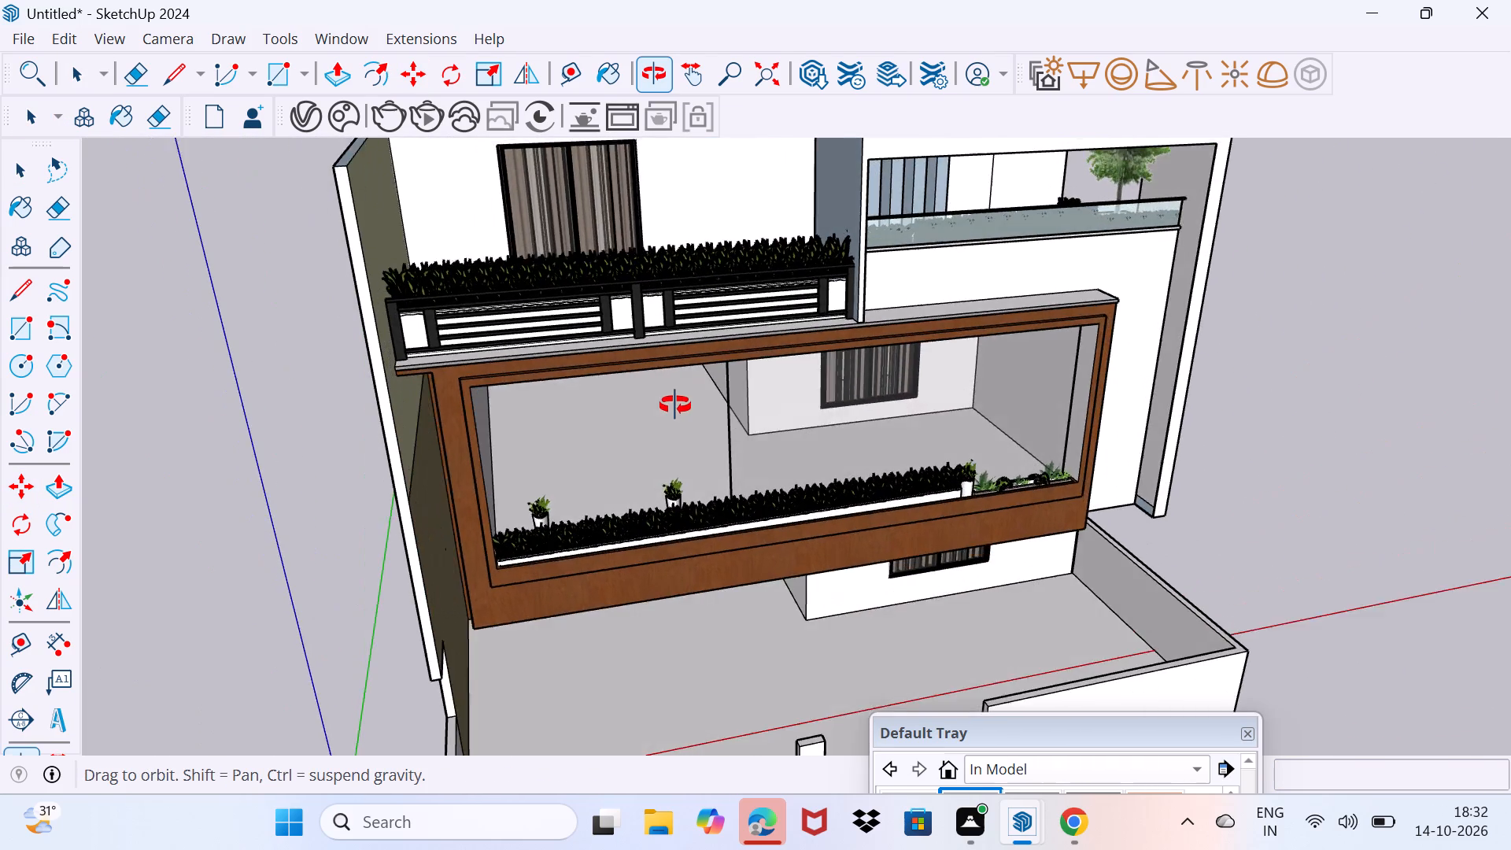
middle_click_drag(675, 405, 704, 338)
scroll(704, 338, "down", 5)
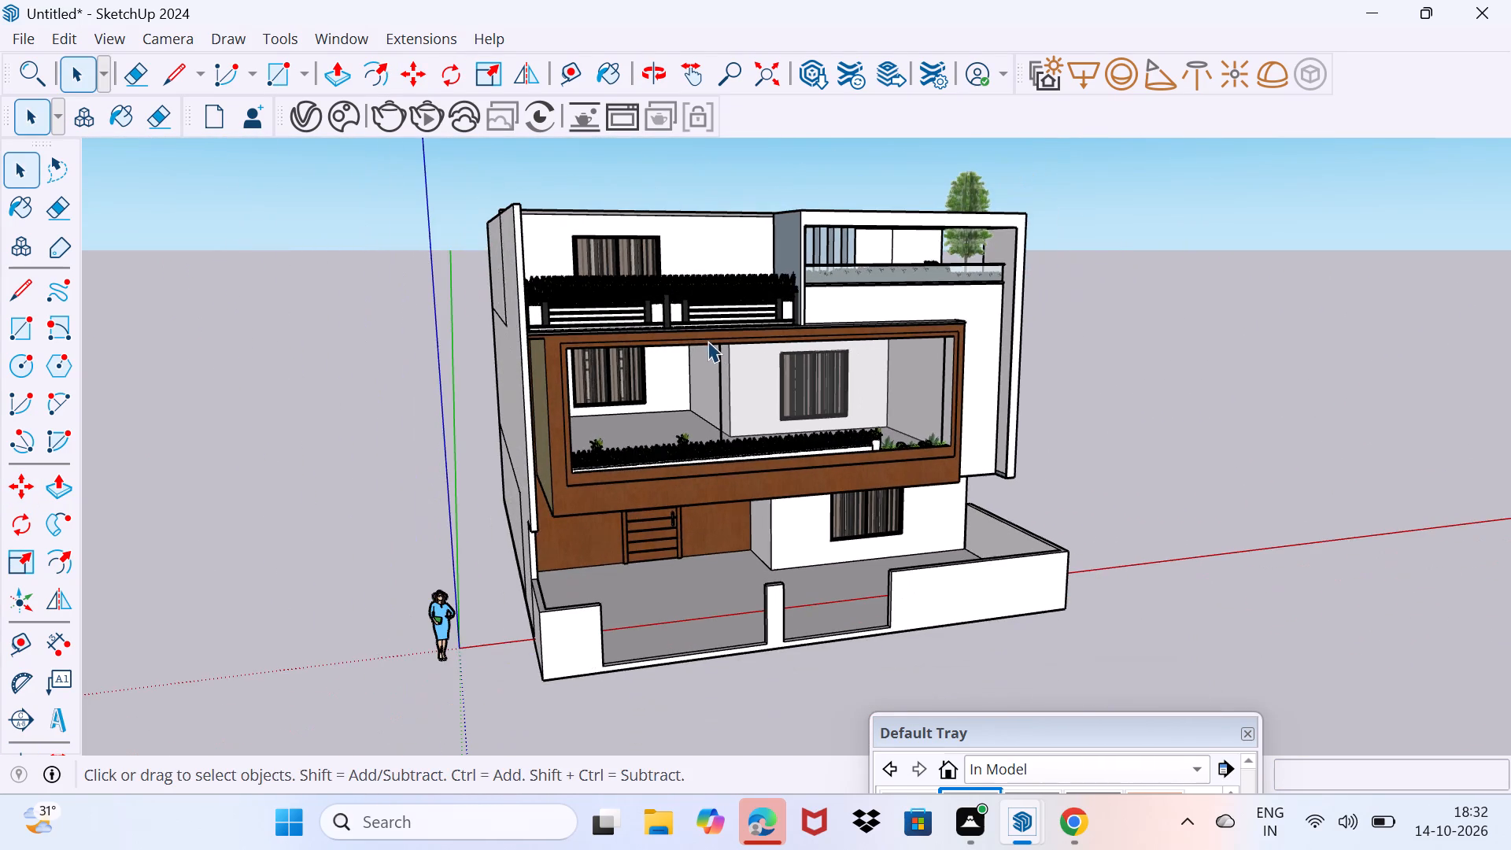
middle_click_drag(707, 392, 648, 423)
scroll(649, 449, "down", 1)
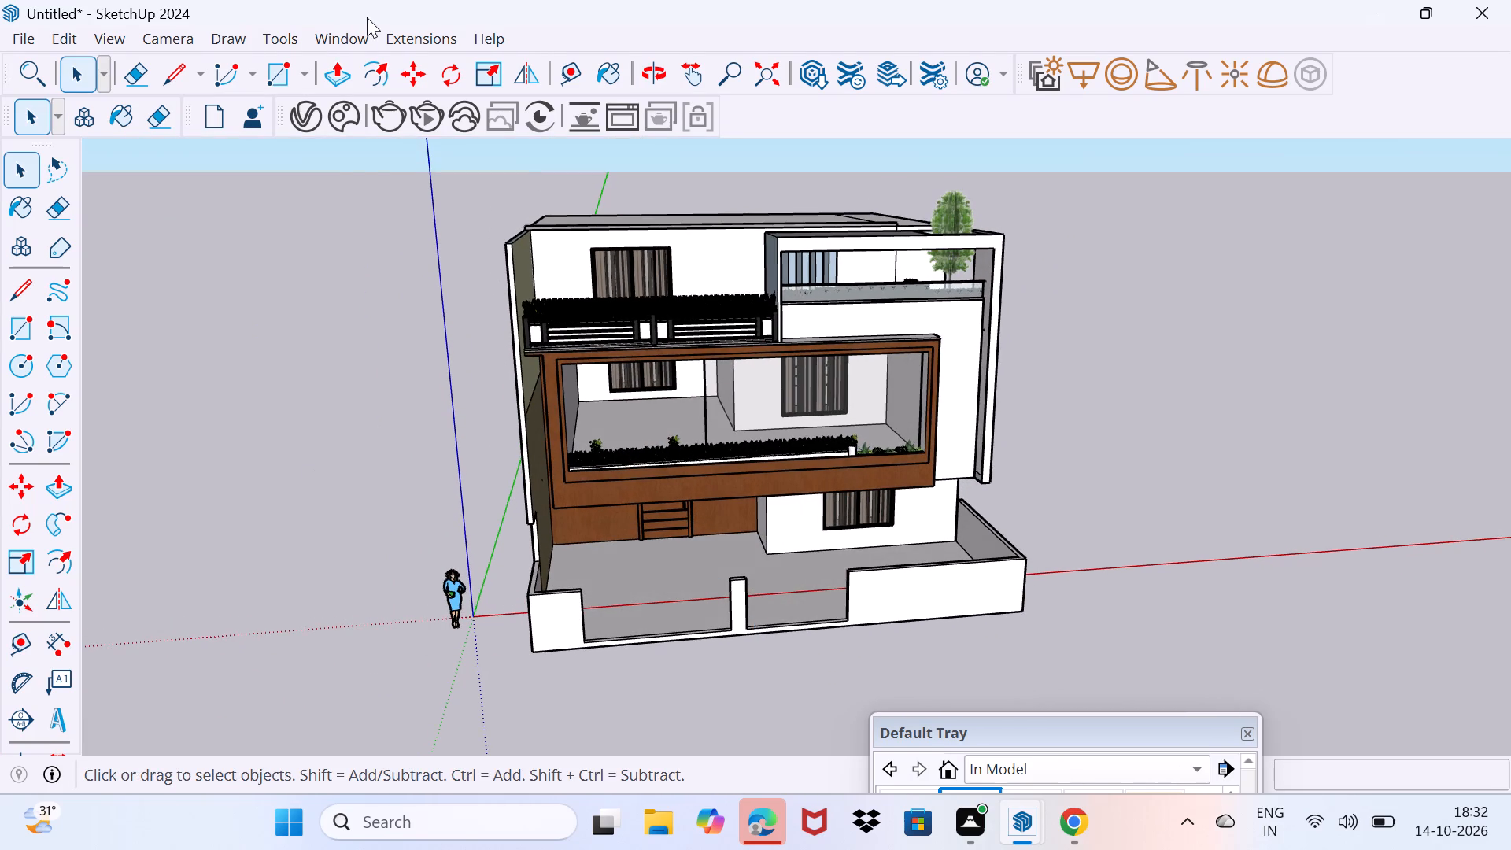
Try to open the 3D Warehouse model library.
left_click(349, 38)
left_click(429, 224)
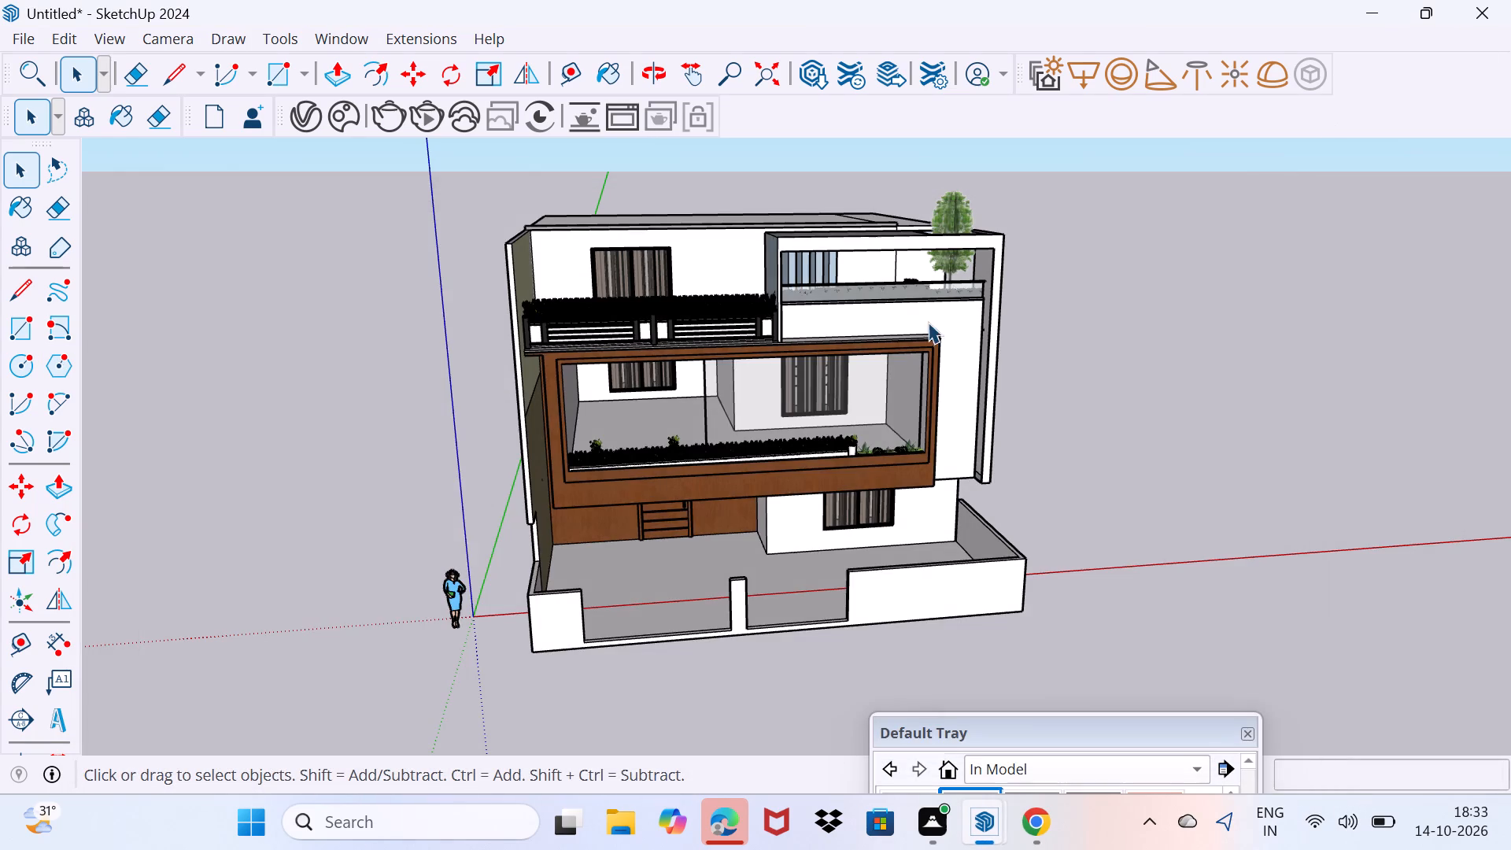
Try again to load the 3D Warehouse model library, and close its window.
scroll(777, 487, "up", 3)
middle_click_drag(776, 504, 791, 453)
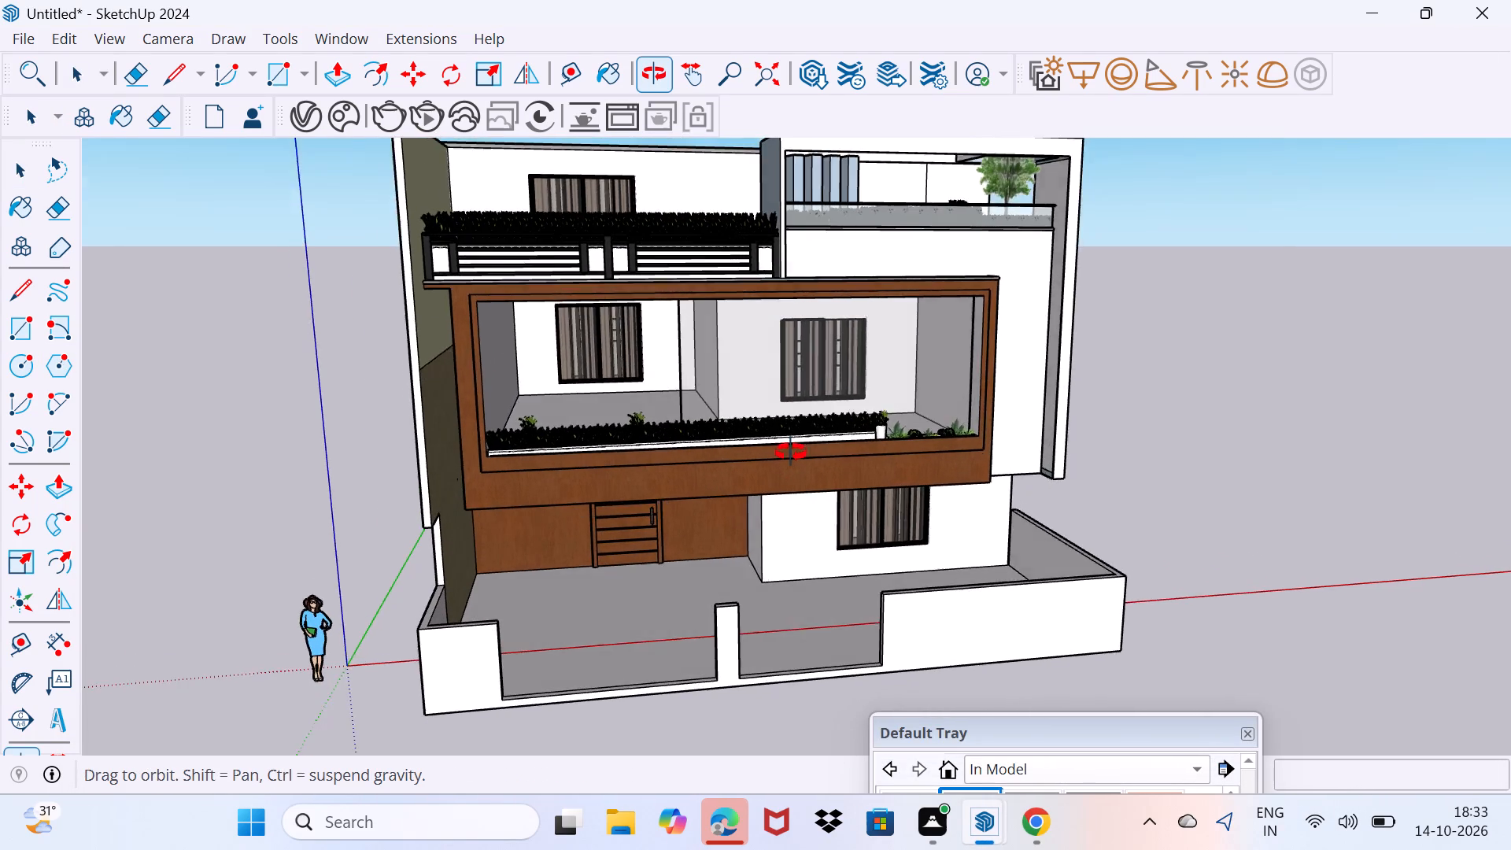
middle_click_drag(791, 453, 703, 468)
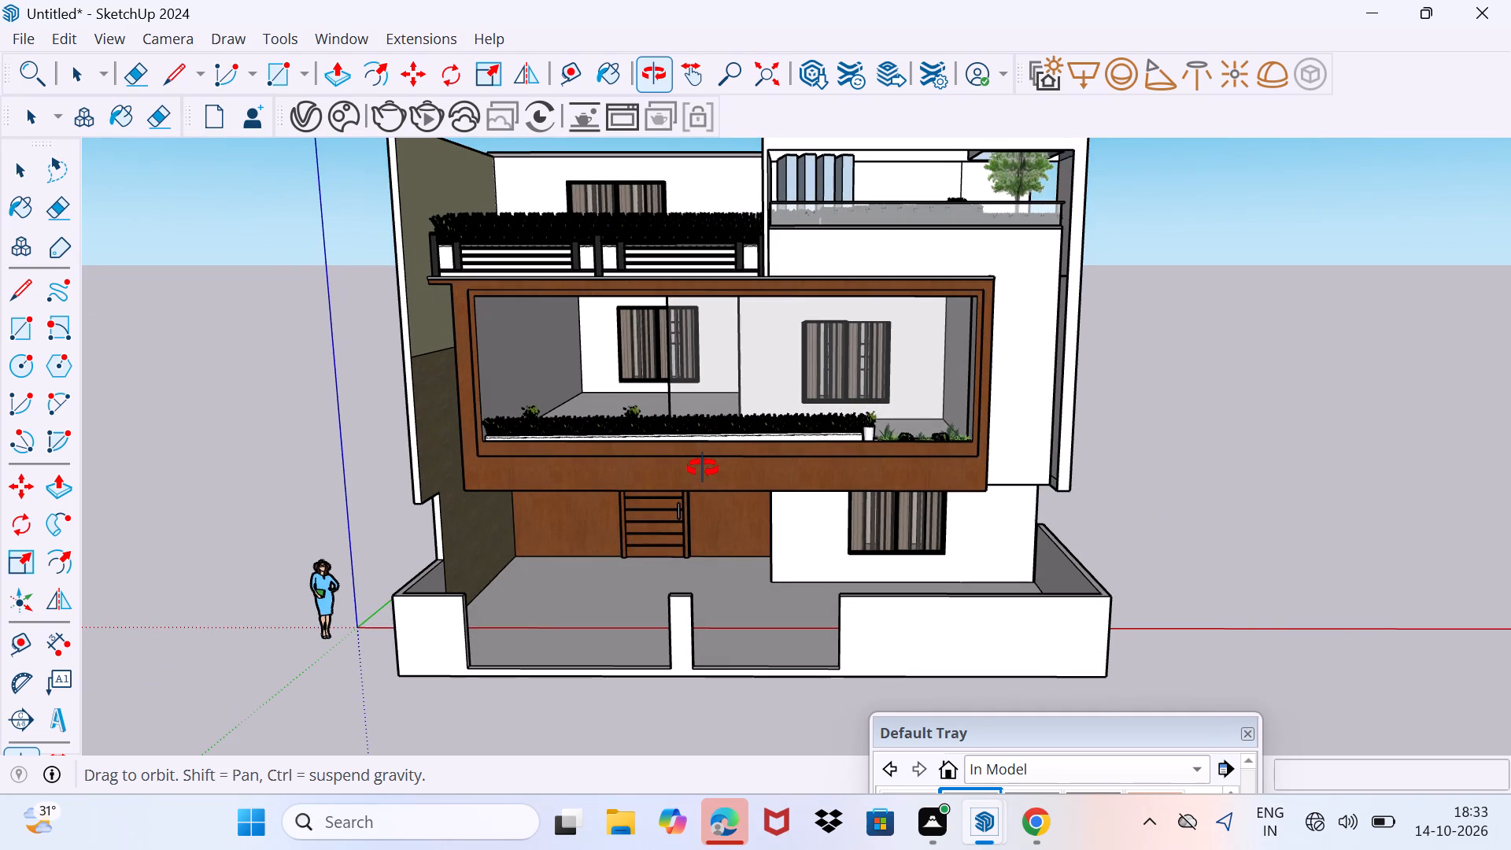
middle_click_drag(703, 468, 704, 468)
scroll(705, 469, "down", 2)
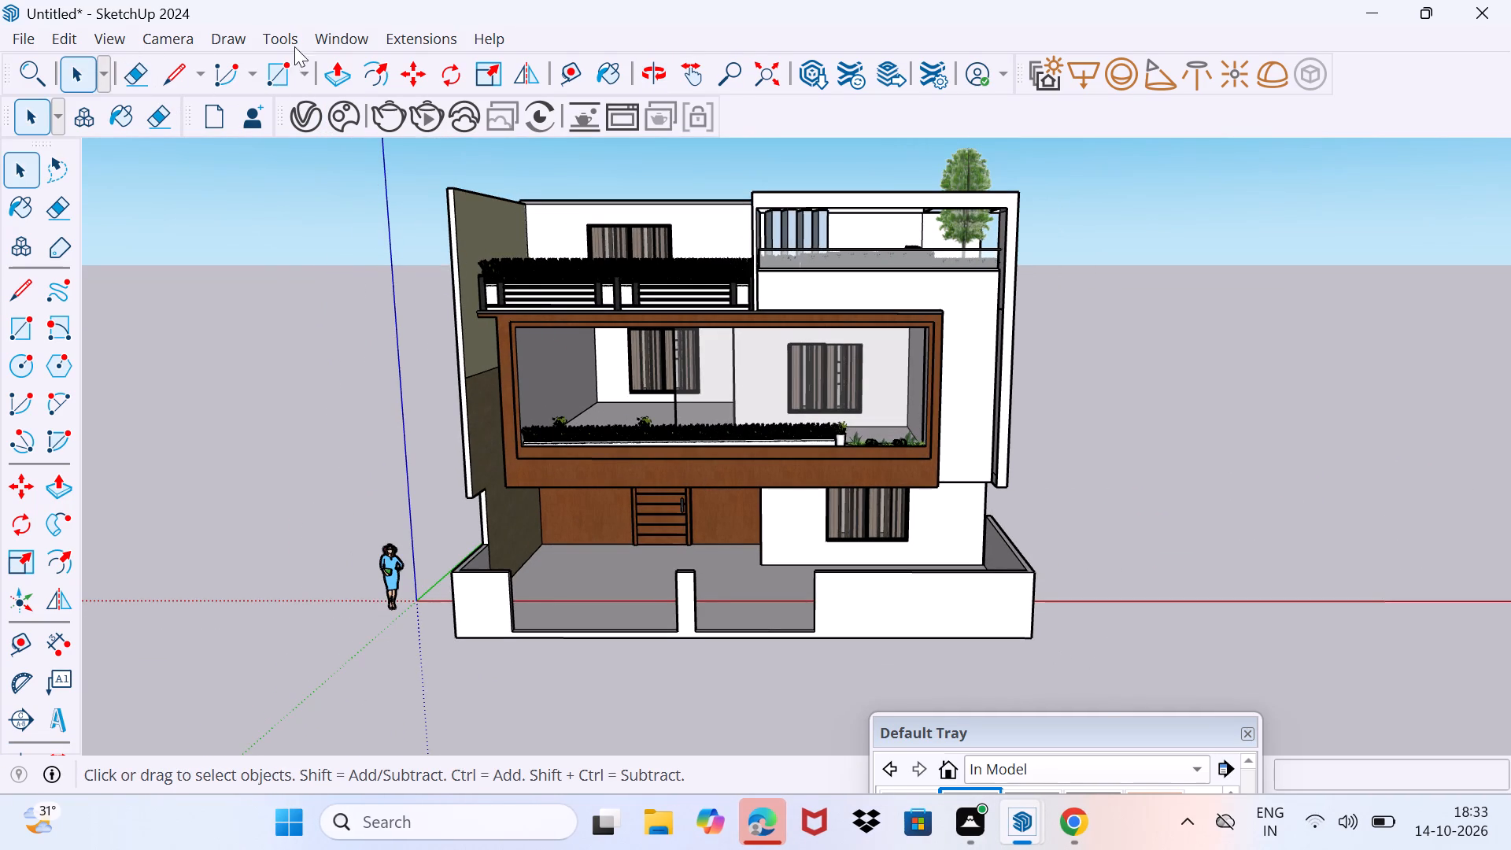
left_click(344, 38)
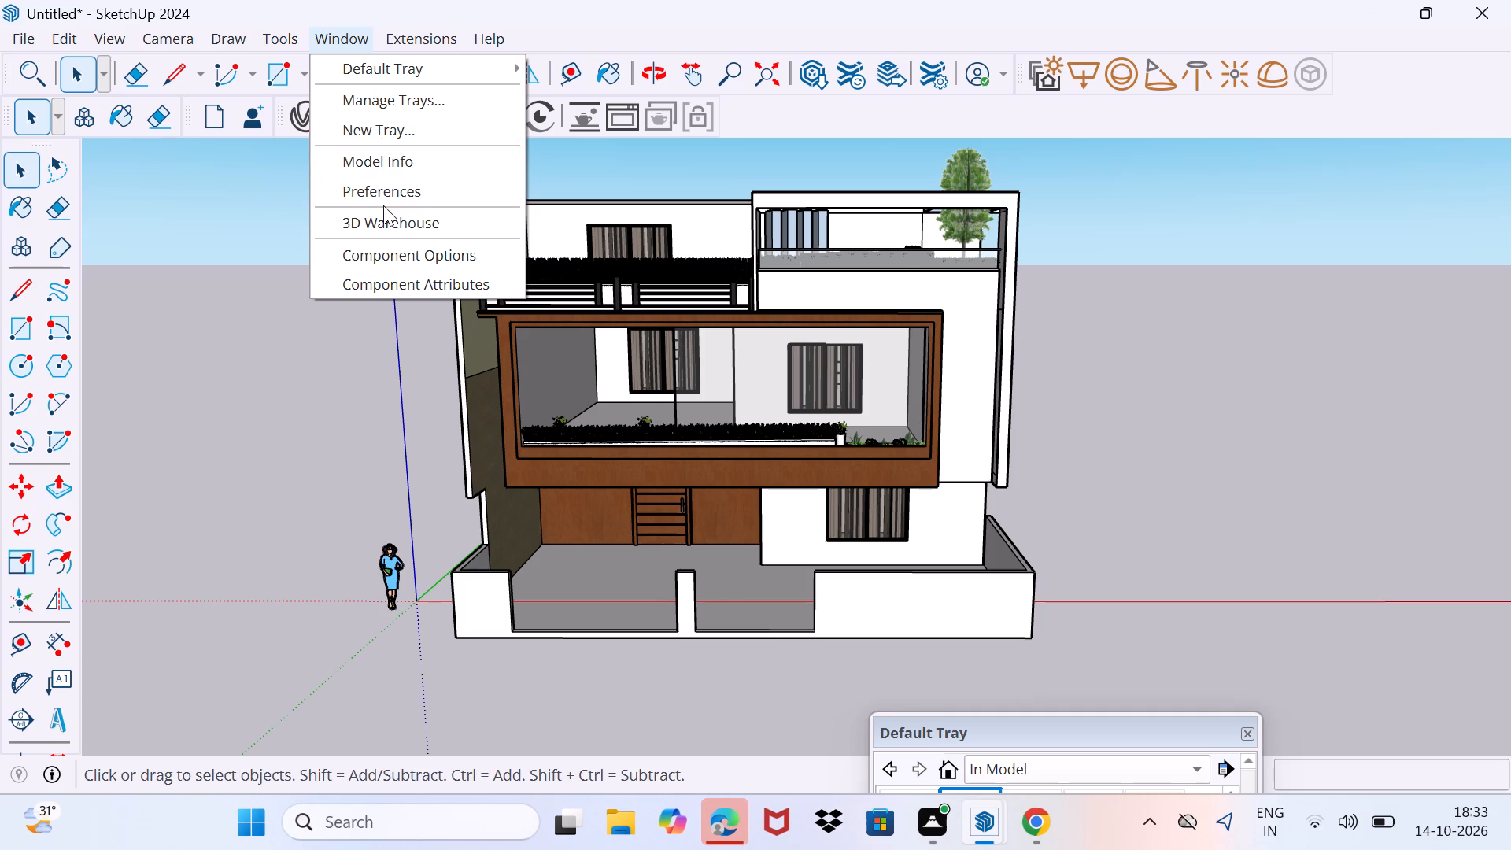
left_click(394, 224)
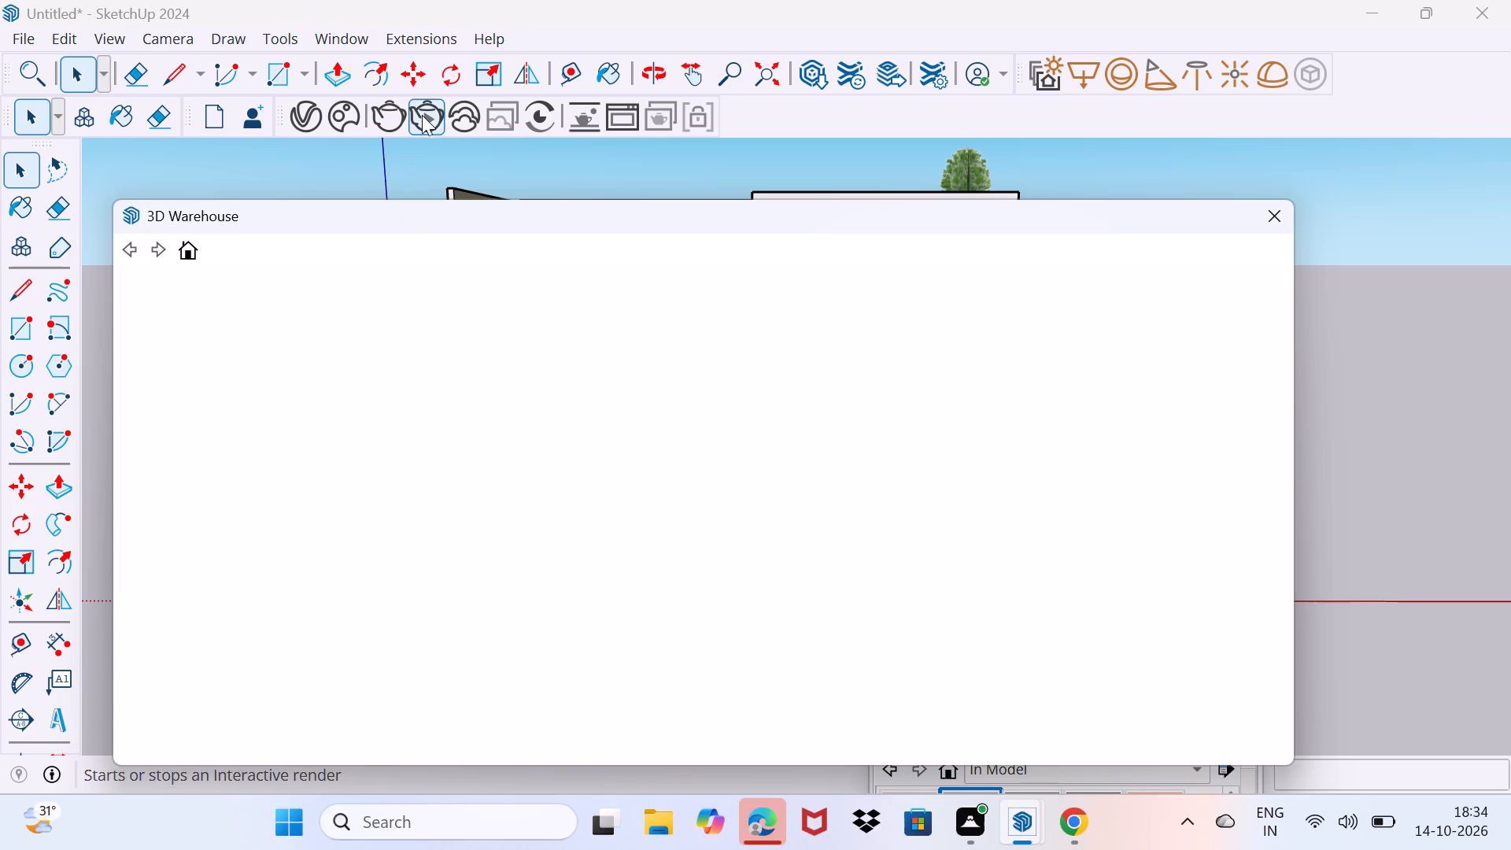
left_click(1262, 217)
Examine the boundary wall's two gate openings and the ground-floor front of the house.
middle_click_drag(538, 438, 667, 455)
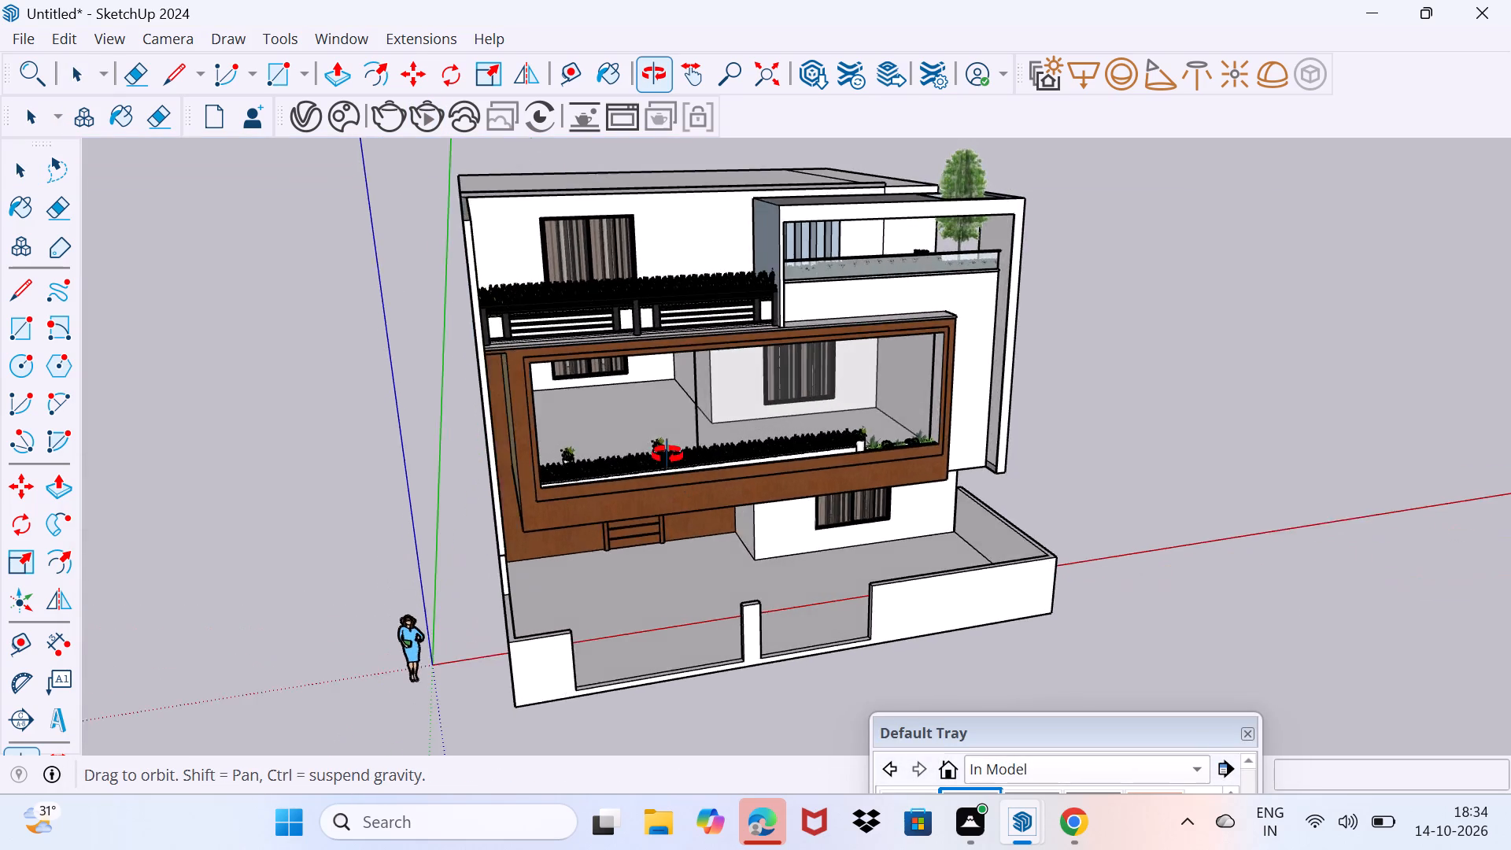
middle_click_drag(667, 455, 429, 138)
scroll(652, 618, "up", 5)
scroll(583, 387, "up", 1)
middle_click_drag(583, 387, 609, 449)
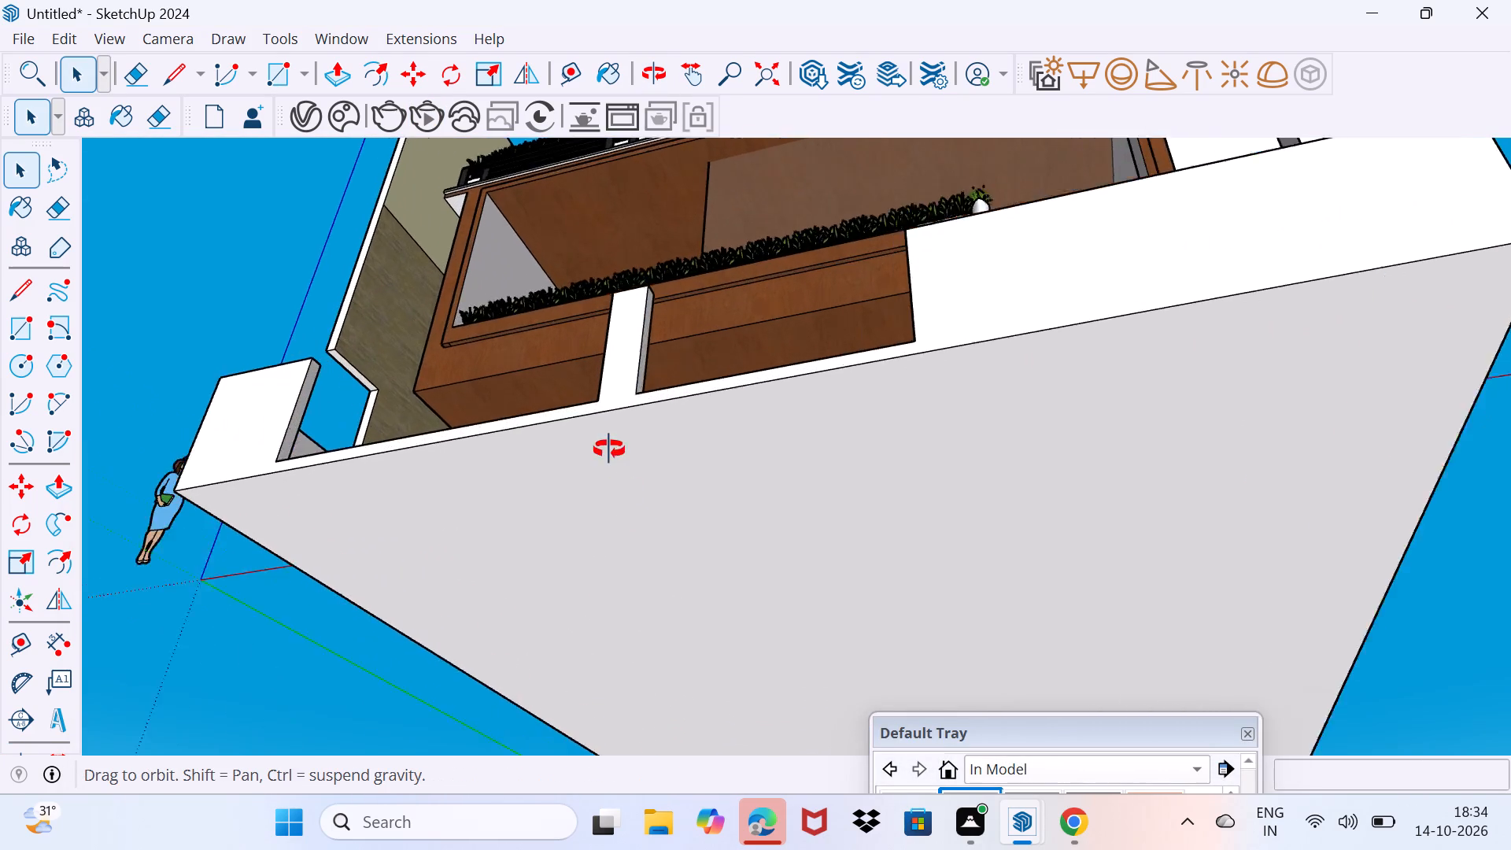
middle_click_drag(609, 449, 674, 633)
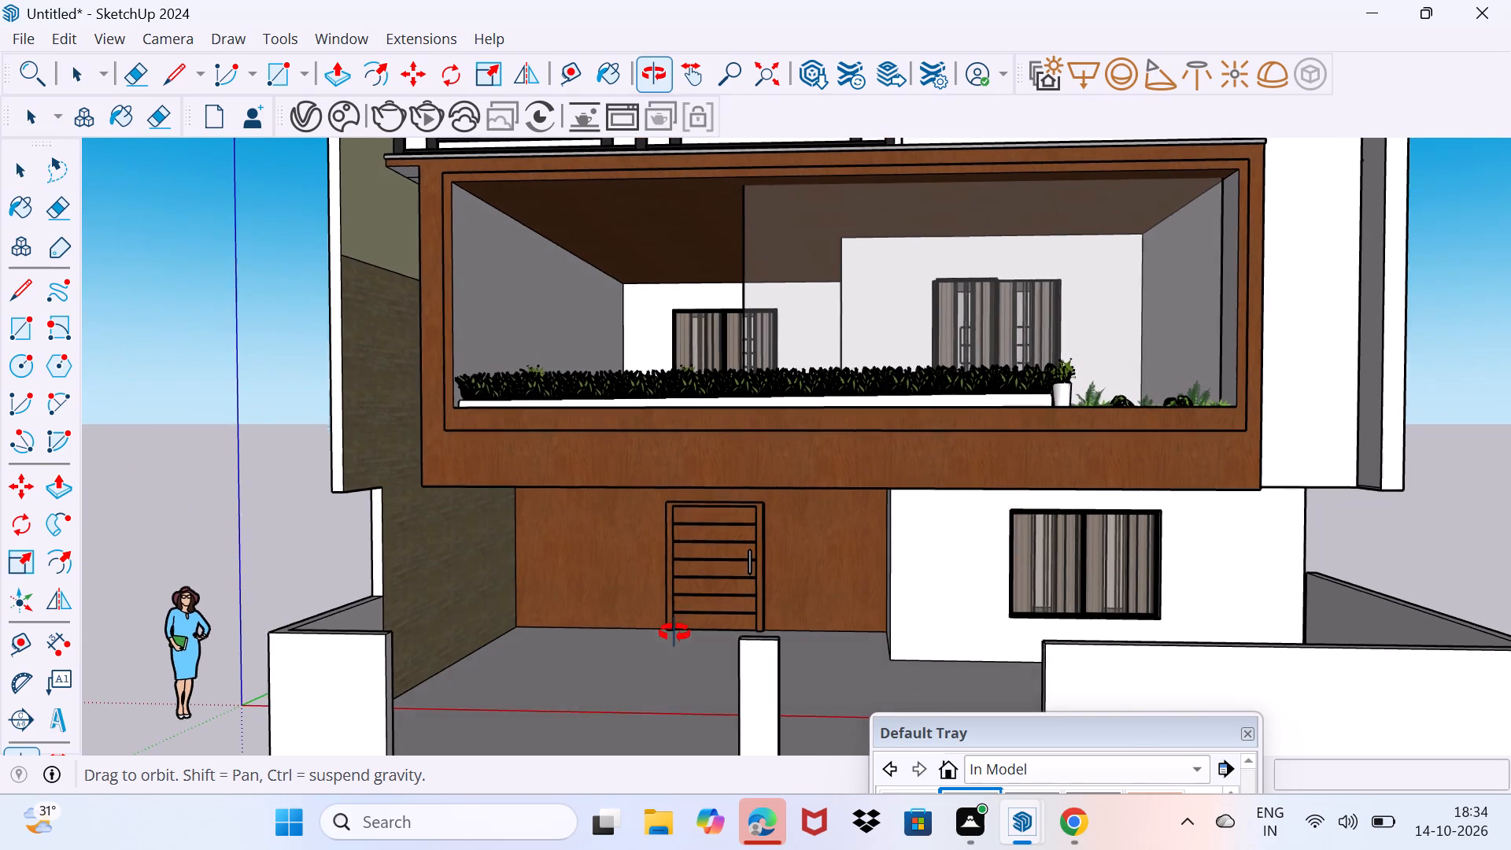
middle_click_drag(674, 633, 674, 633)
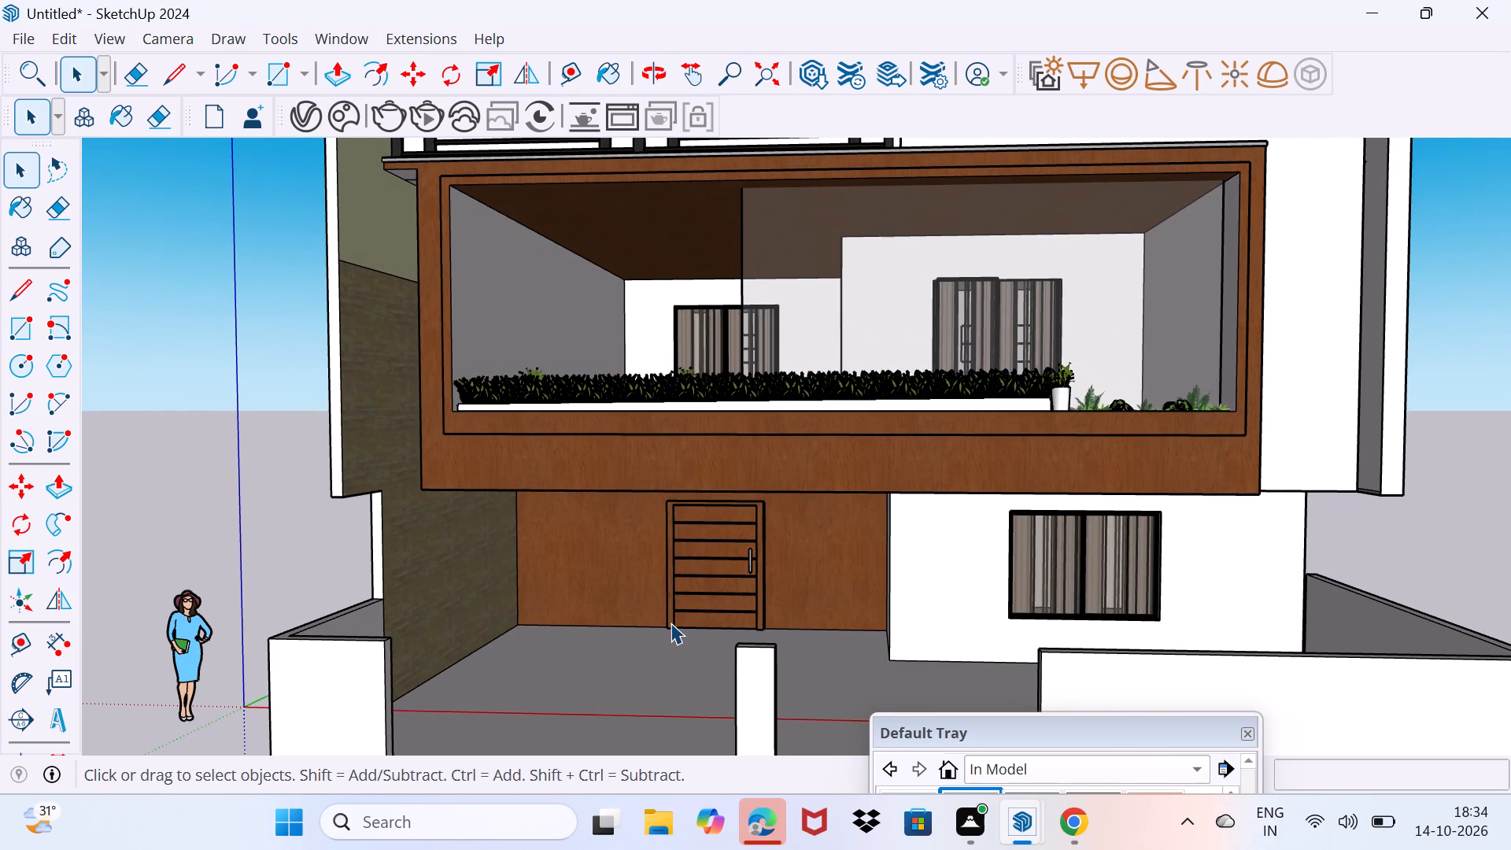
middle_click_drag(674, 626, 574, 488)
middle_click_drag(569, 523, 736, 569)
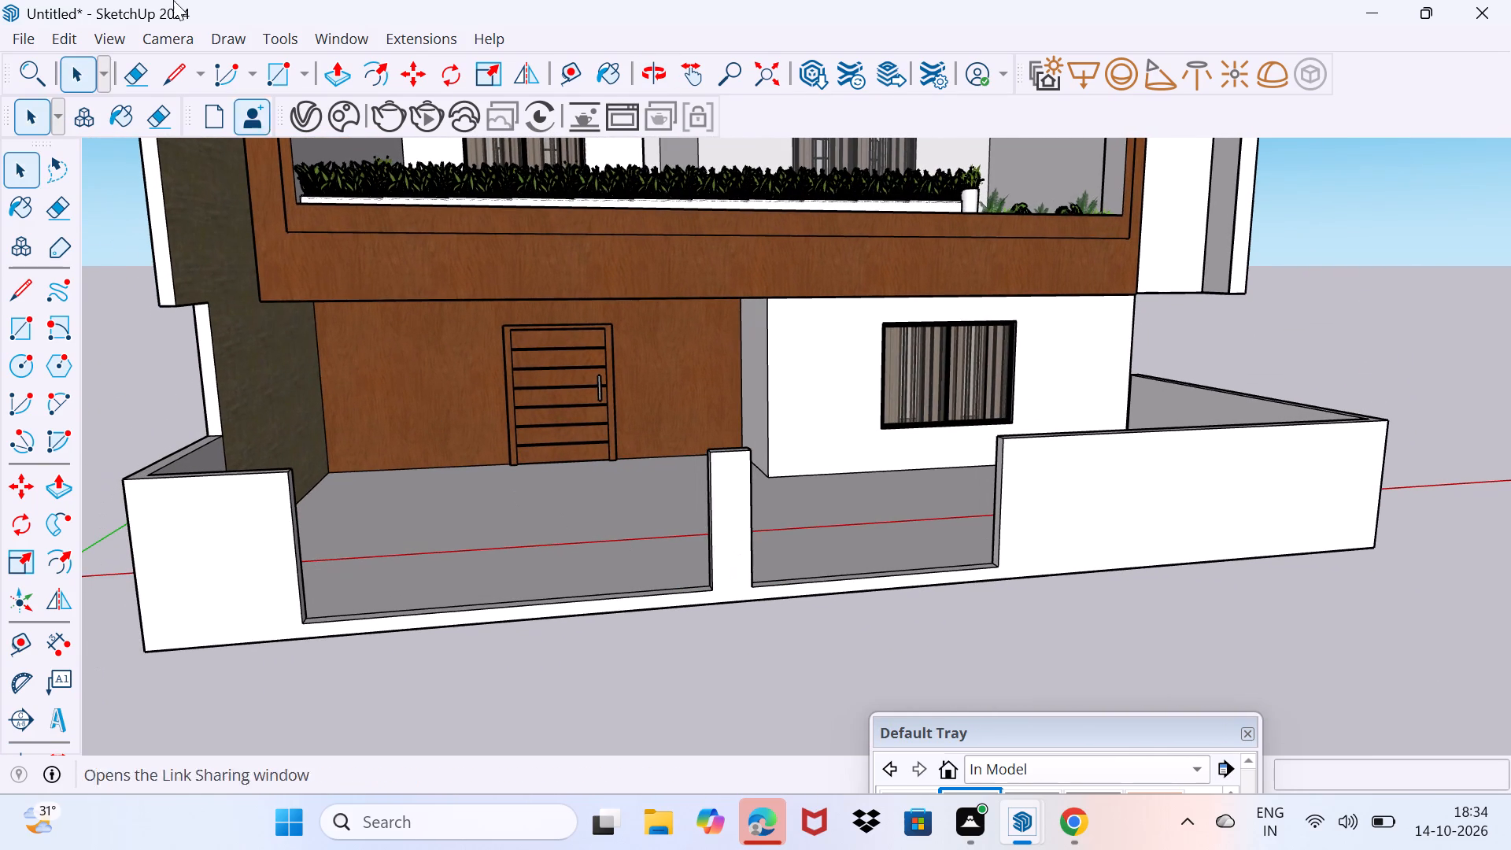
Reopen the 3D Warehouse and move its window clear of the house front.
left_click(345, 36)
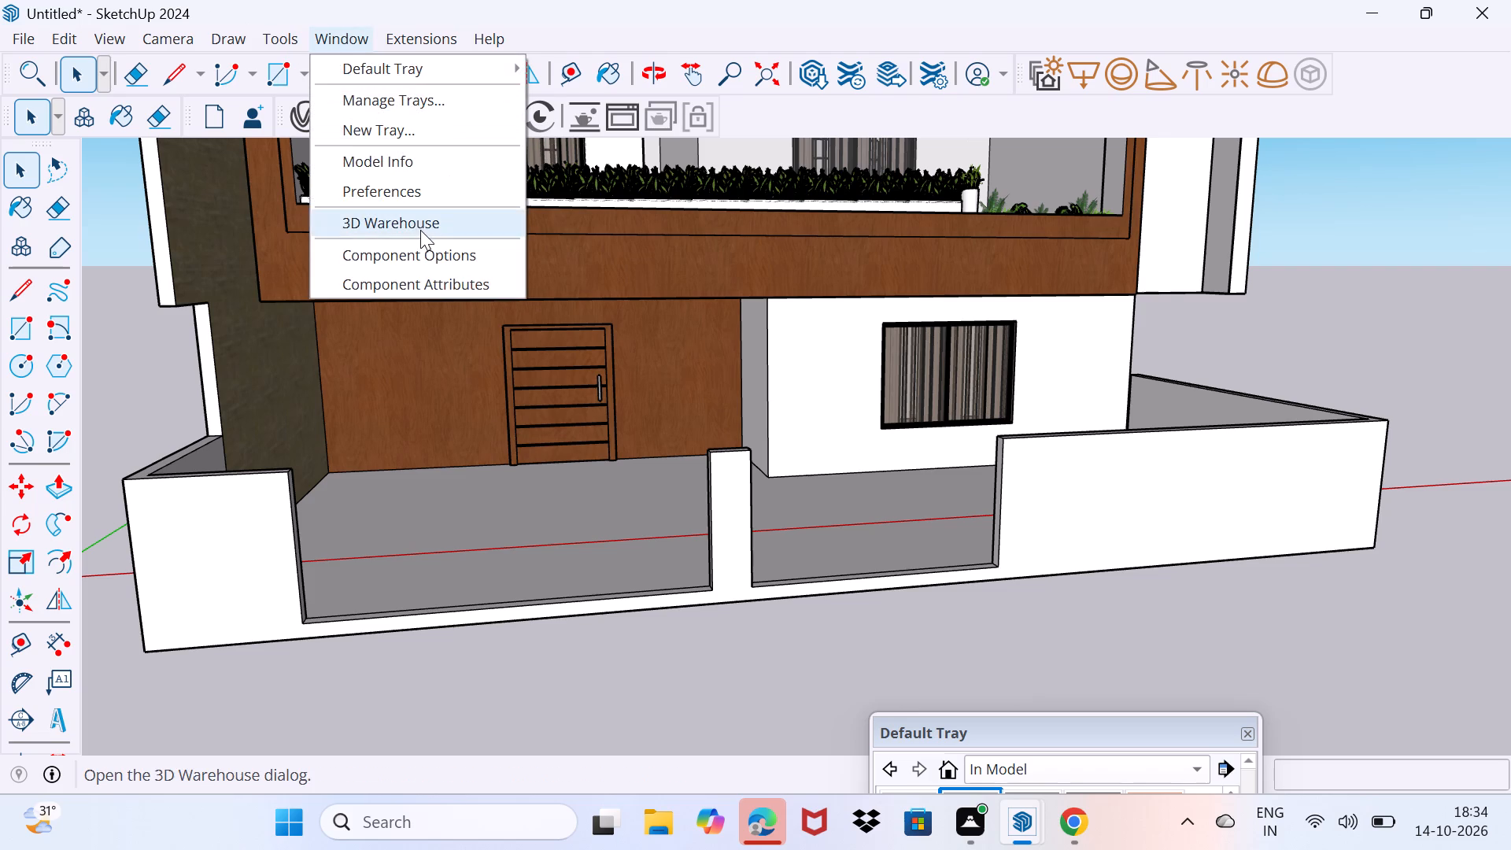
left_click(420, 231)
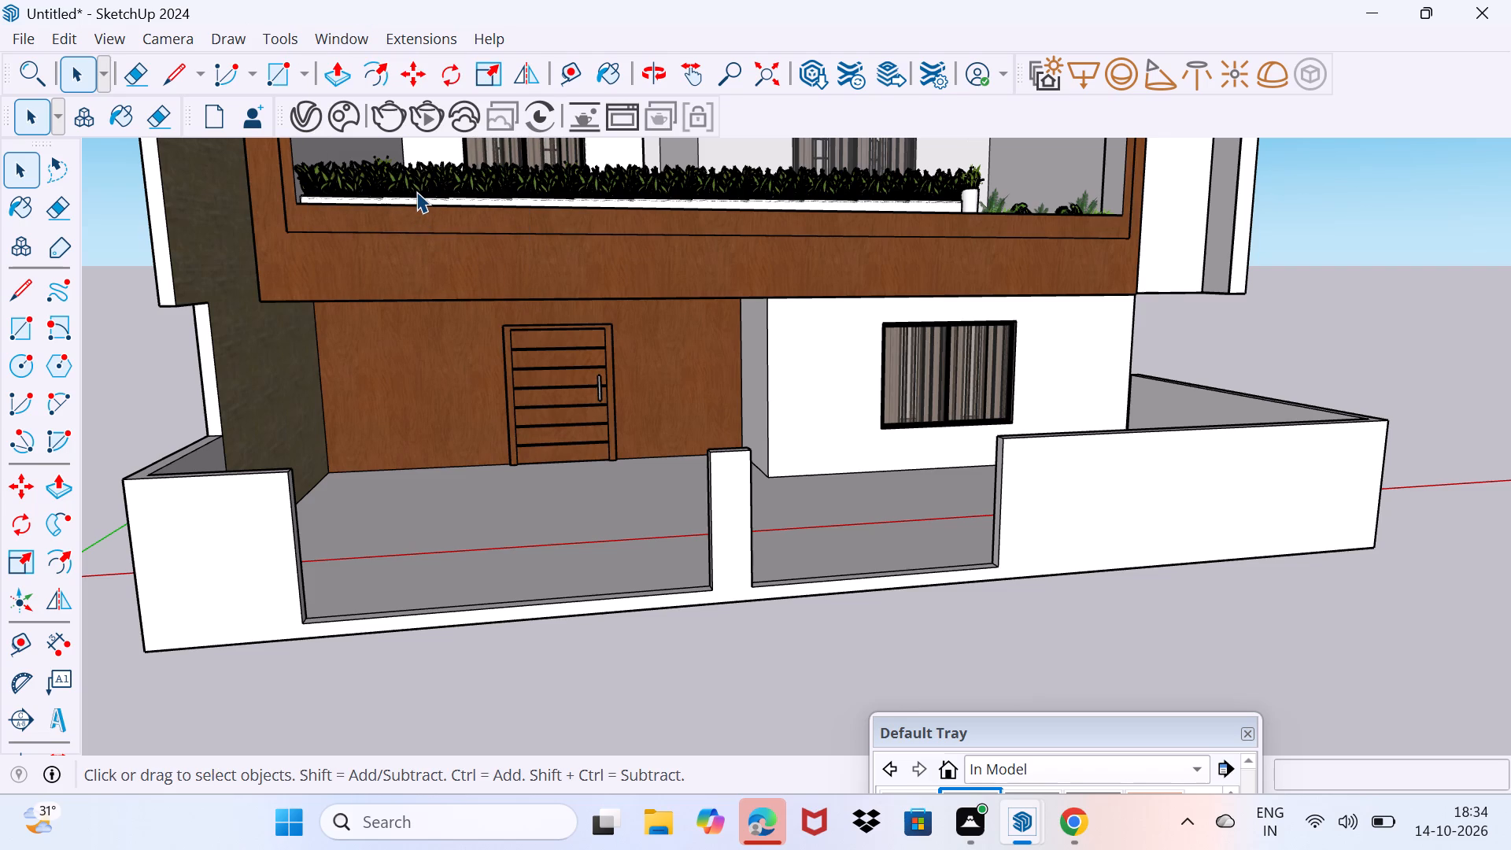
scroll(416, 191, "down", 8)
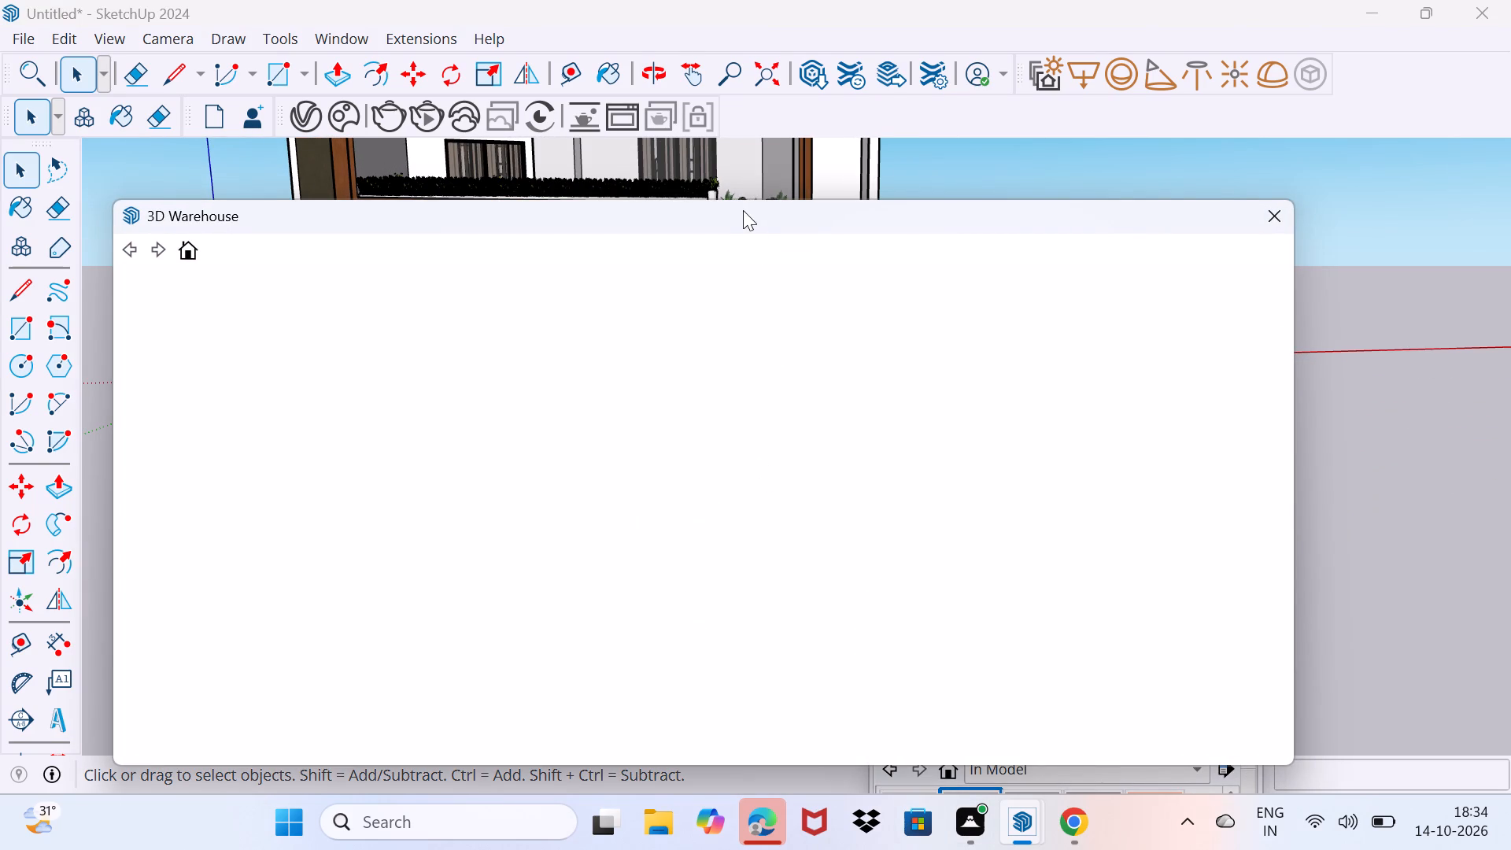
left_click_drag(742, 210, 279, 639)
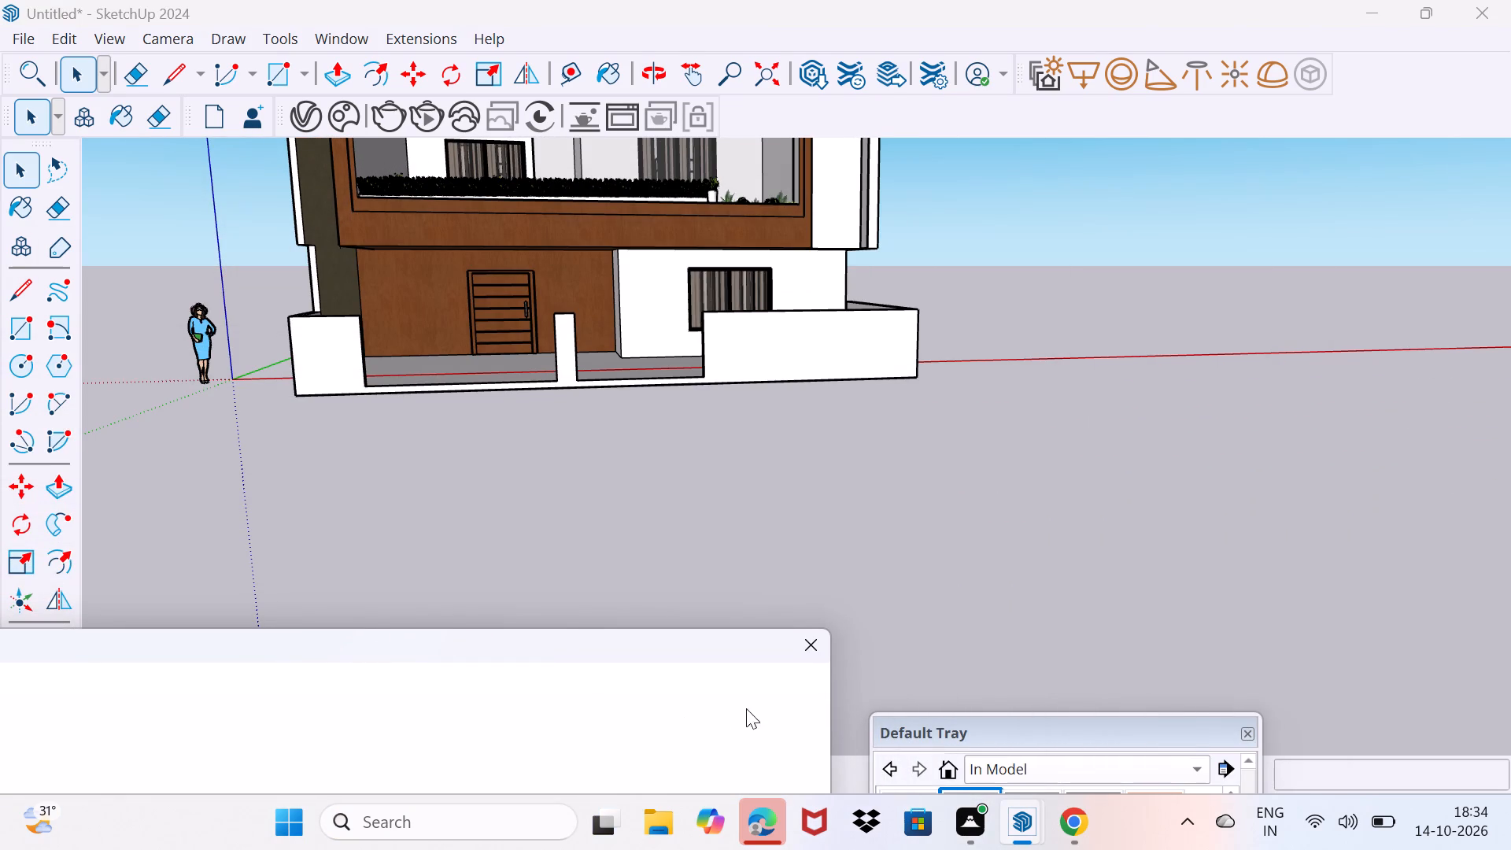
Paint the front faces of the three upper-terrace slats nearest the tree with the brown wood material used on the balcony frame.
left_click_drag(935, 744, 1082, 299)
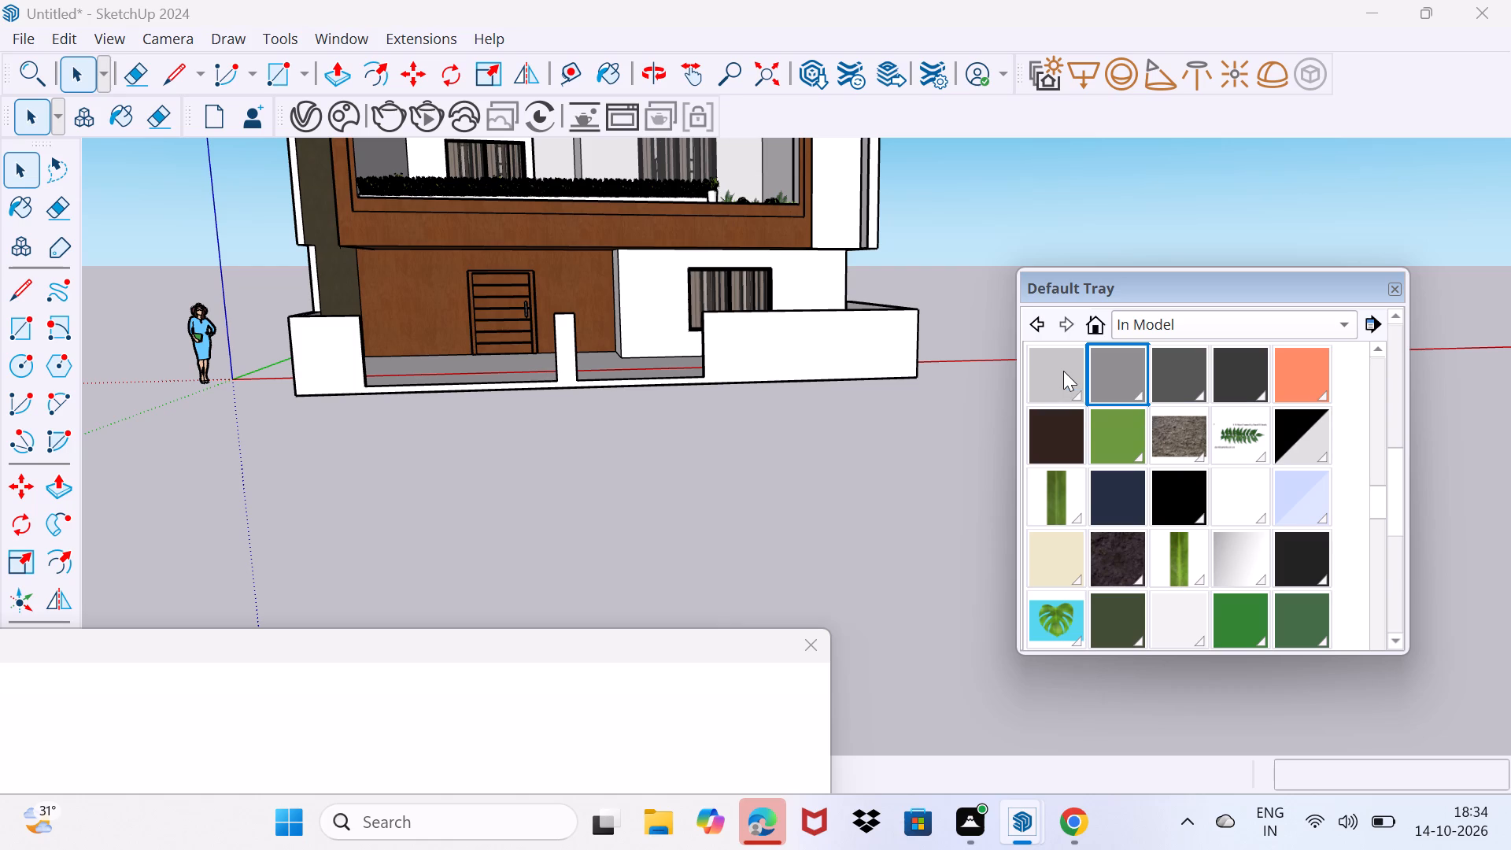
scroll(1047, 406, "down", 1)
scroll(1047, 406, "up", 7)
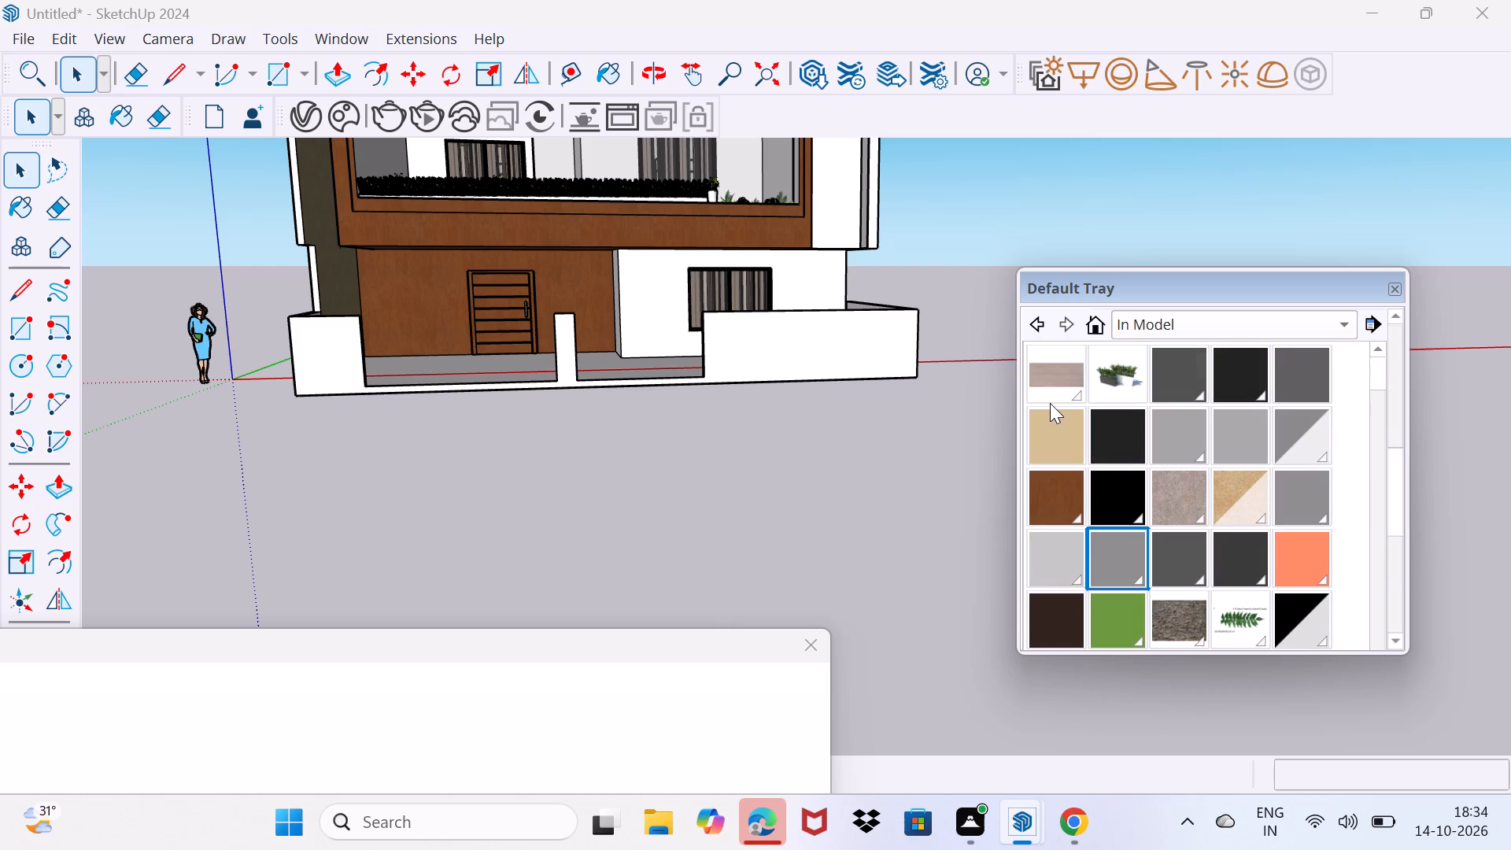
scroll(1050, 403, "up", 1)
left_click(1038, 496)
left_click_drag(1121, 286, 1121, 286)
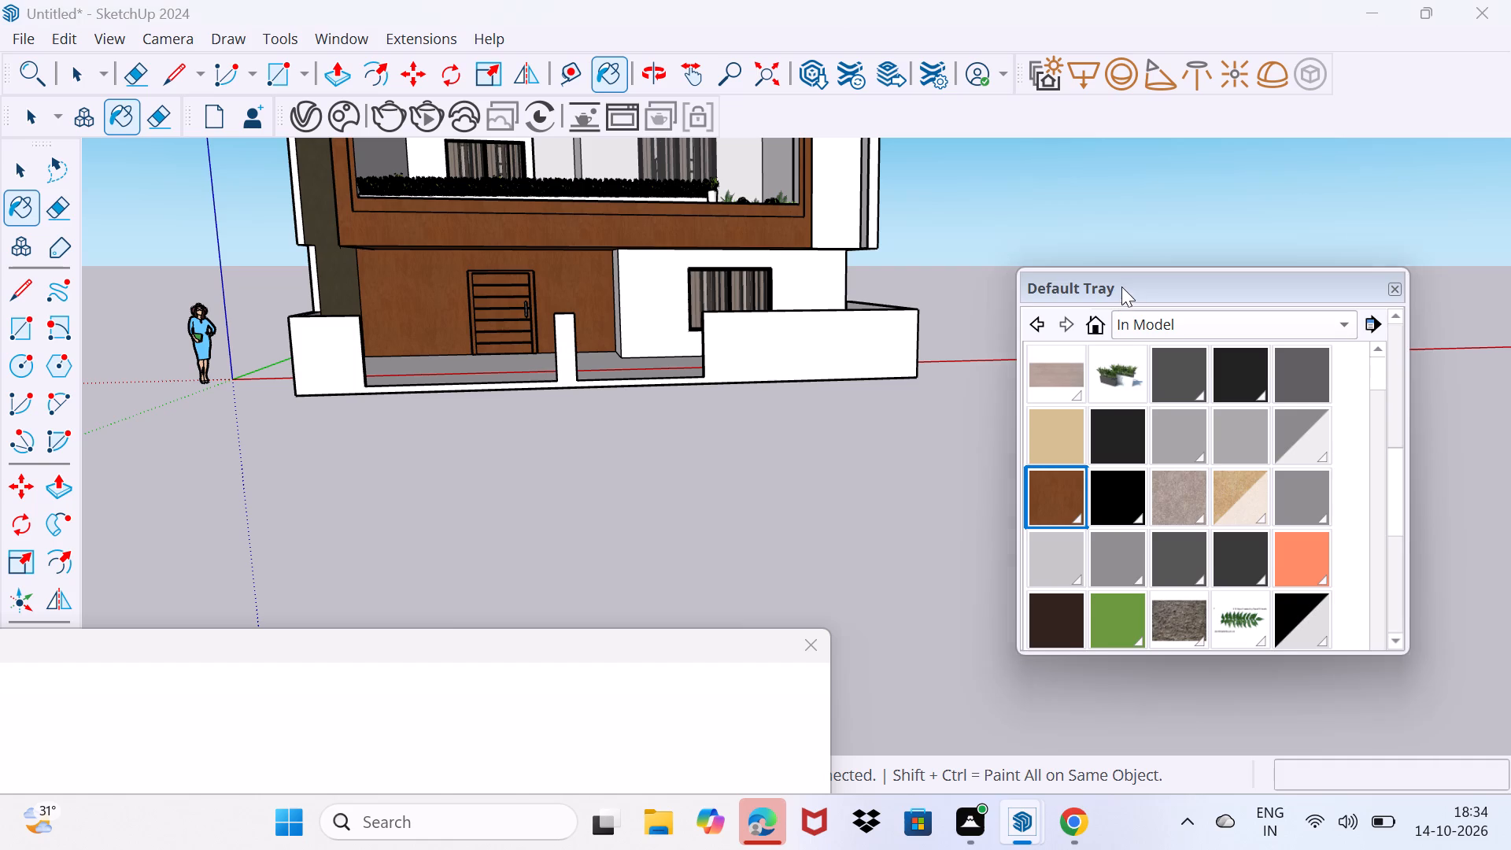
left_click_drag(1121, 286, 1047, 600)
middle_click_drag(846, 320, 833, 423)
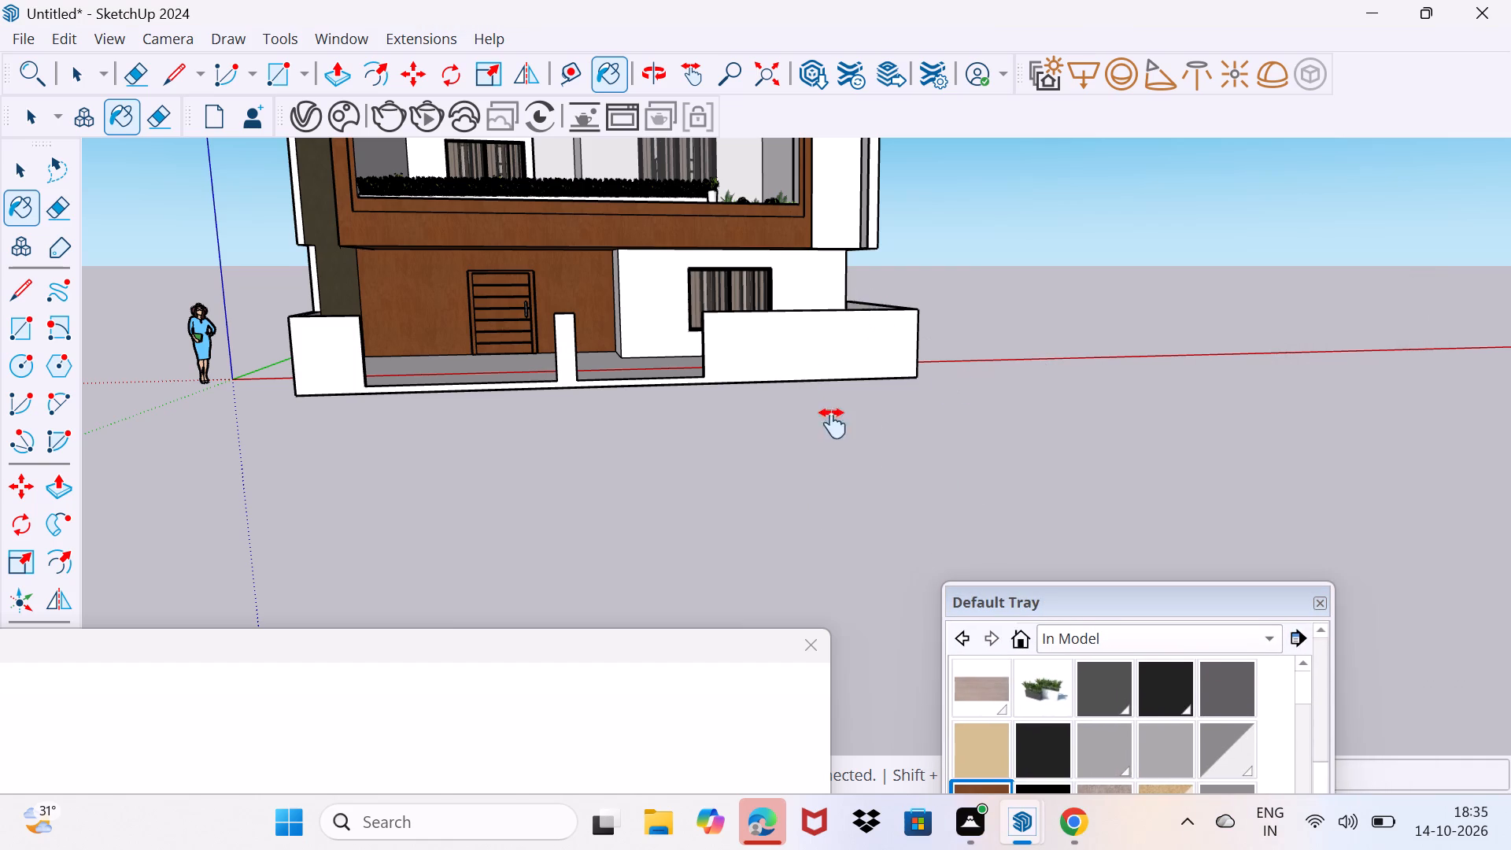
middle_click_drag(833, 423, 786, 626)
scroll(715, 320, "up", 5)
scroll(641, 242, "up", 5)
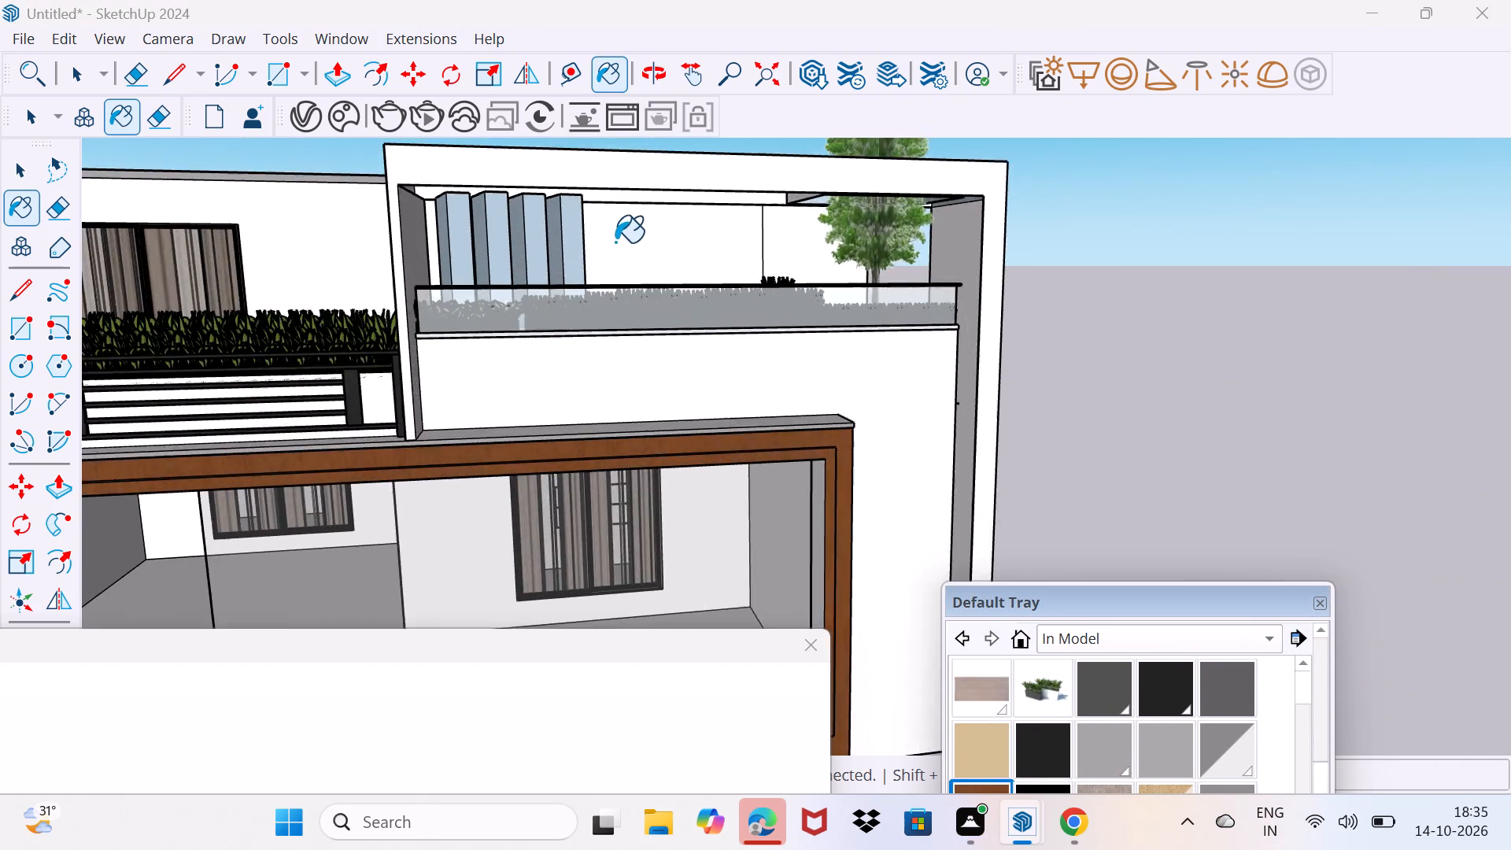
scroll(610, 242, "up", 4)
left_click(495, 267)
left_click(381, 286)
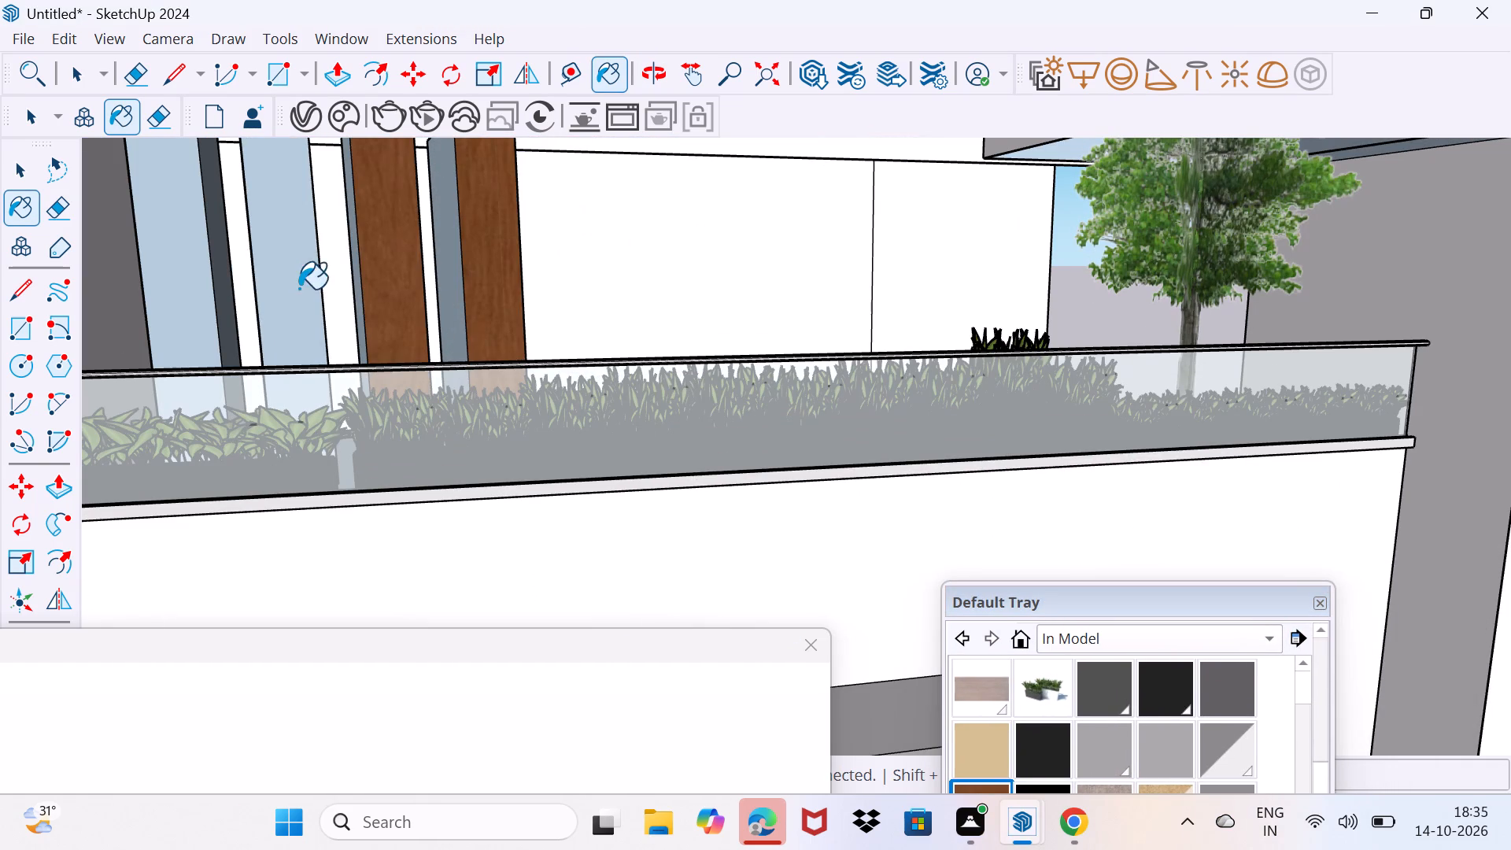
left_click(295, 292)
Paint the fourth slat's front and the slats' side faces towards the grey block with the same brown wood.
left_click(449, 278)
middle_click_drag(338, 288, 338, 290)
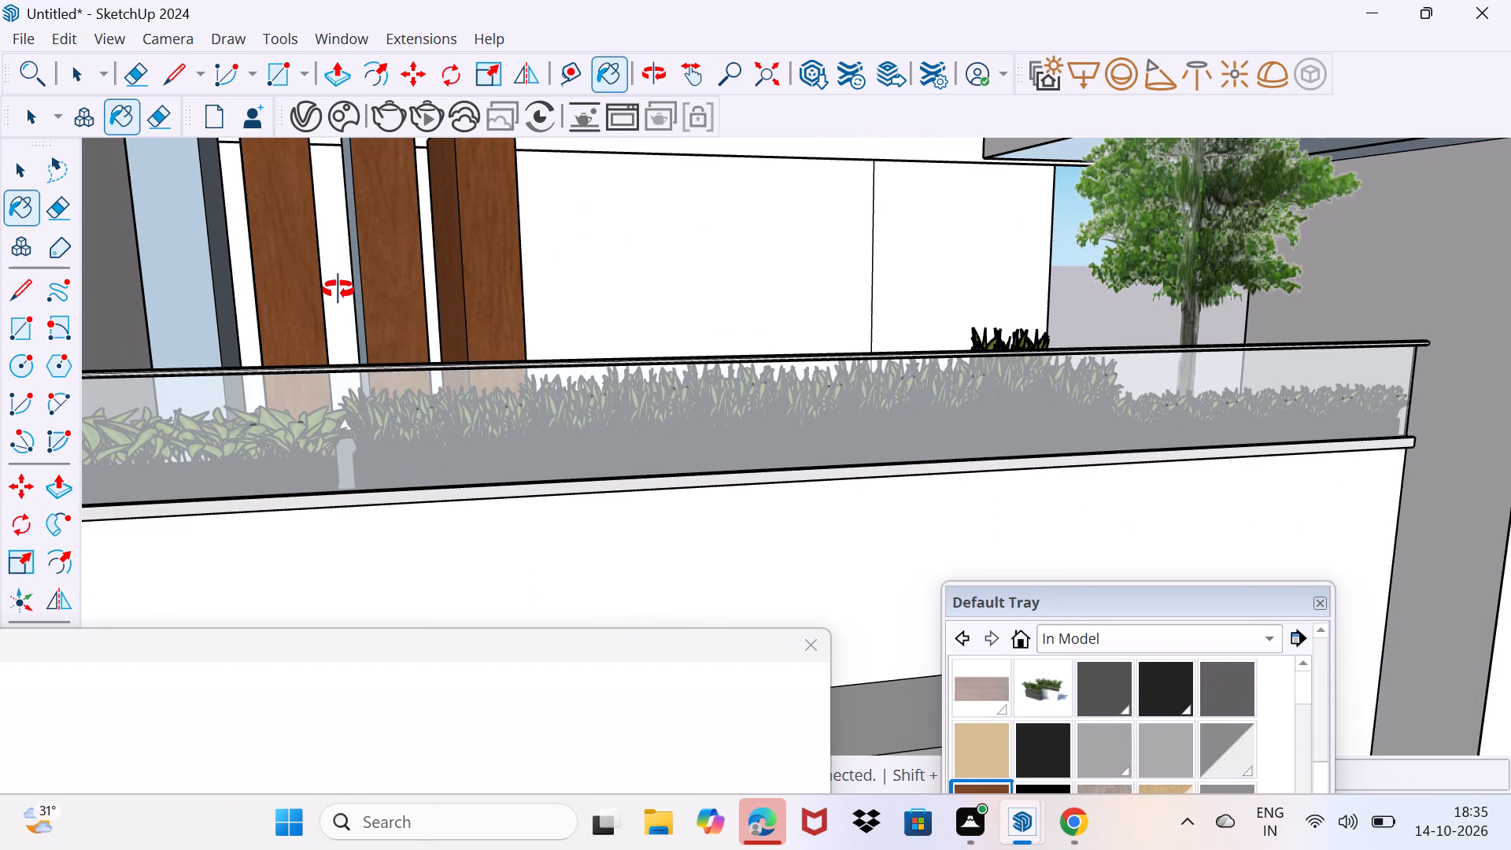
middle_click_drag(338, 290, 405, 288)
left_click(400, 282)
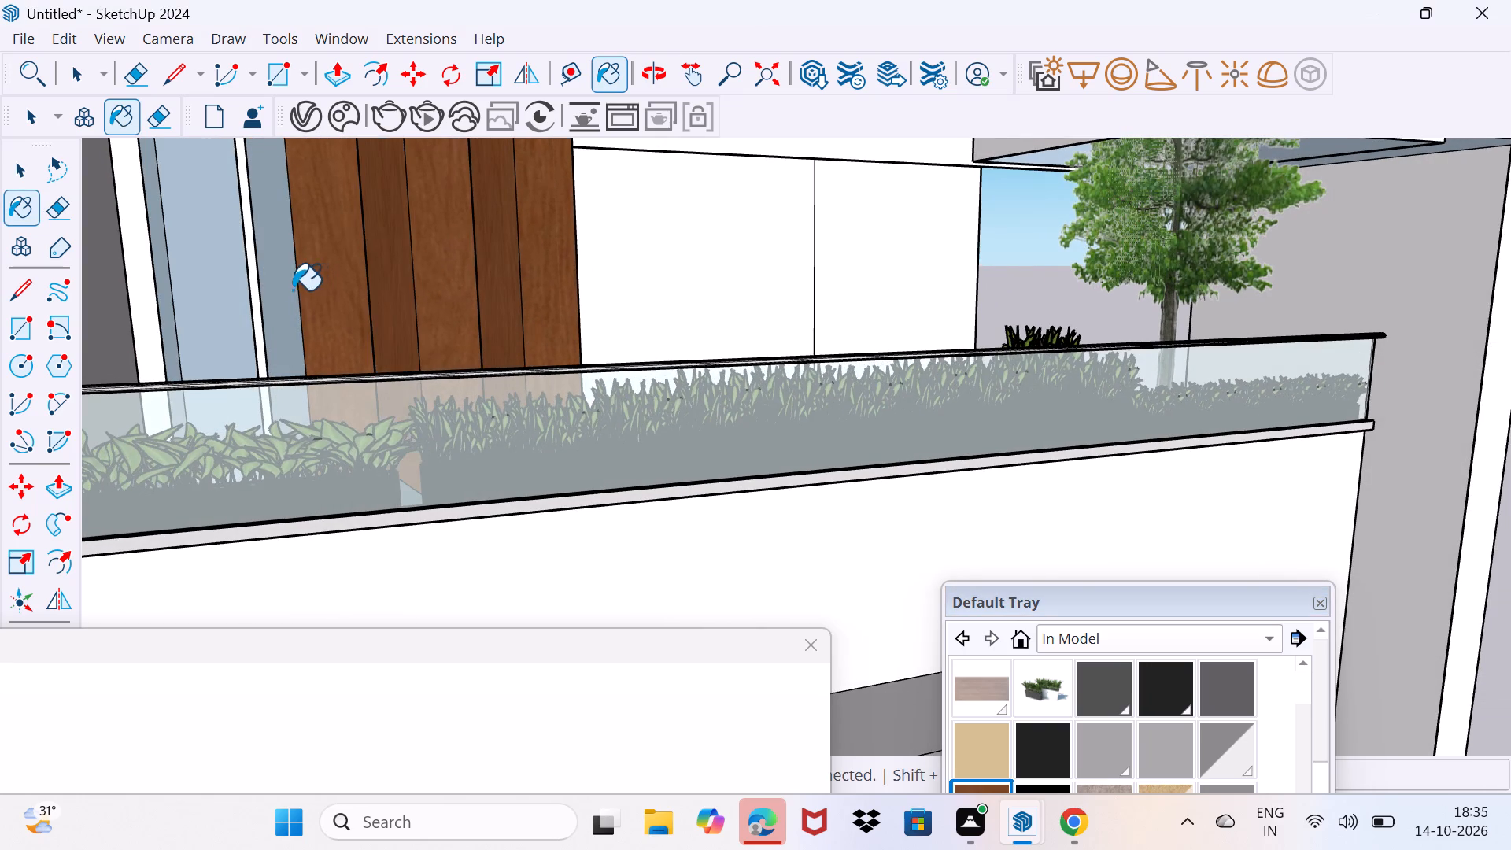
left_click(285, 290)
left_click(226, 291)
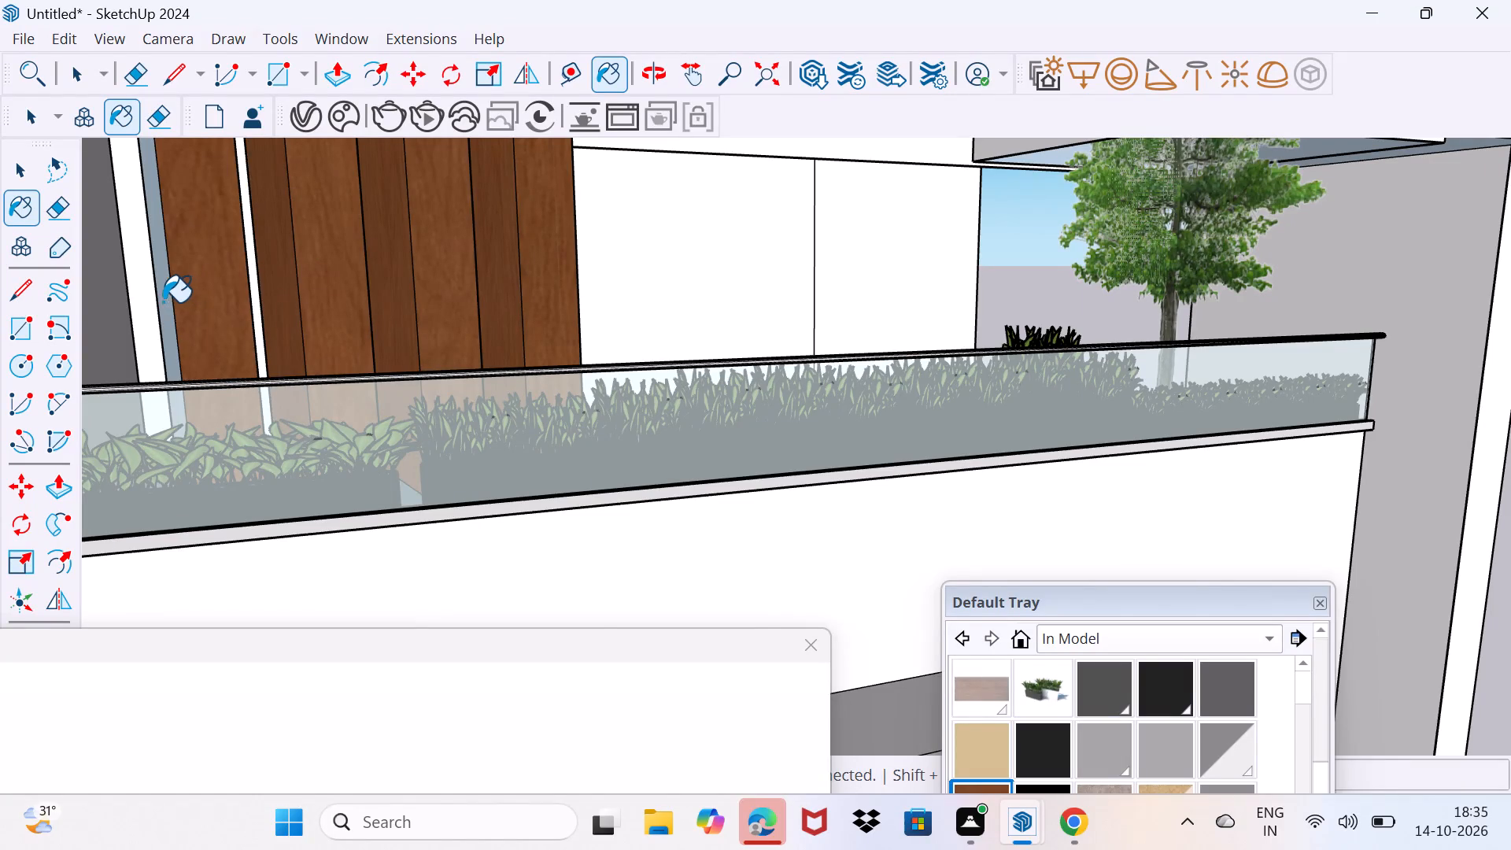
left_click(163, 302)
Paint the side faces of all four terrace slats that face the tree with the brown wood material.
middle_click_drag(351, 295, 234, 317)
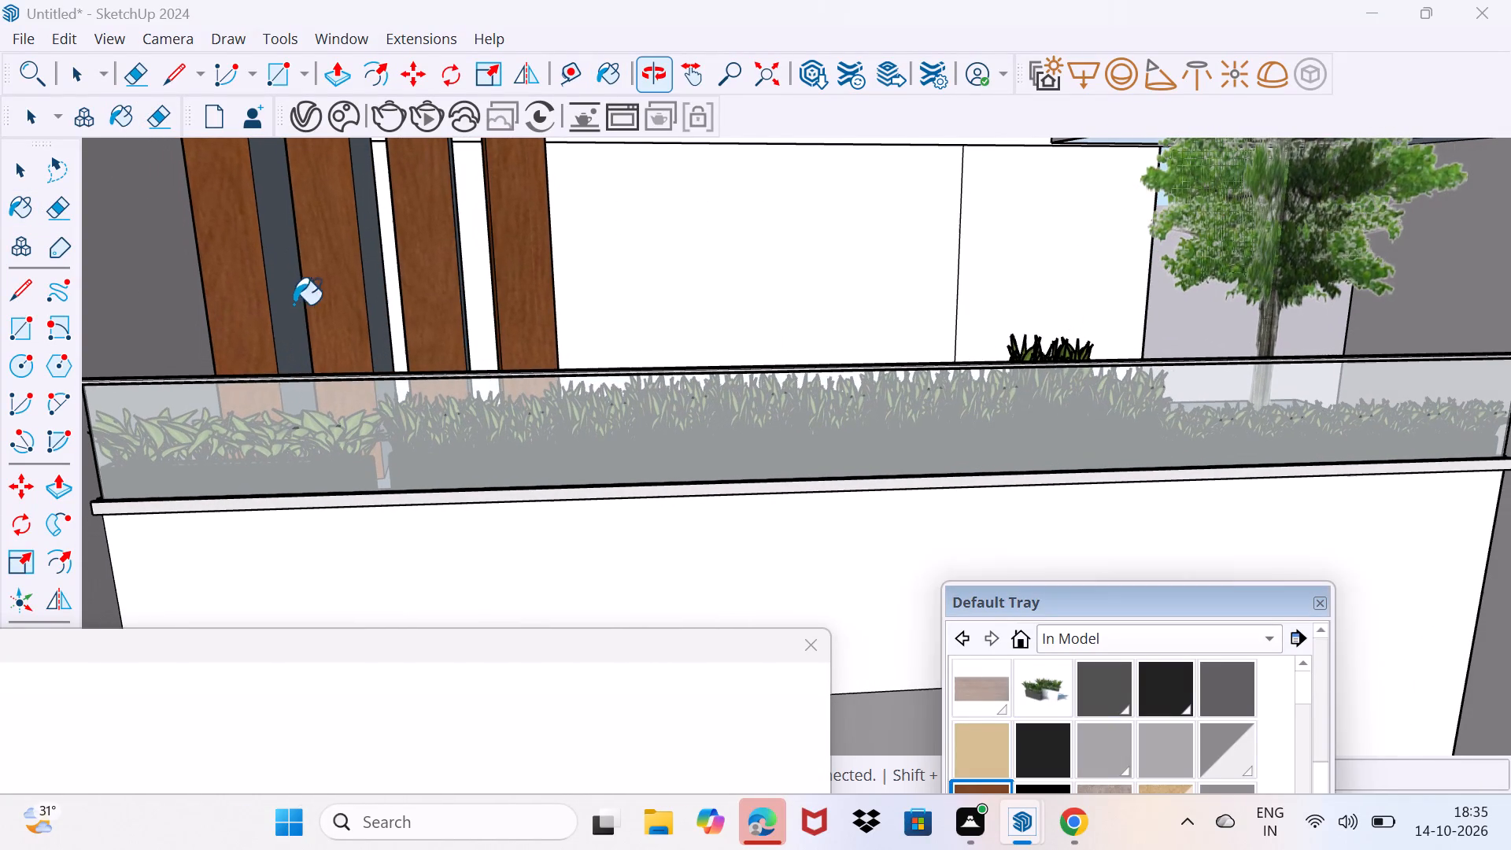
left_click(286, 301)
left_click(377, 283)
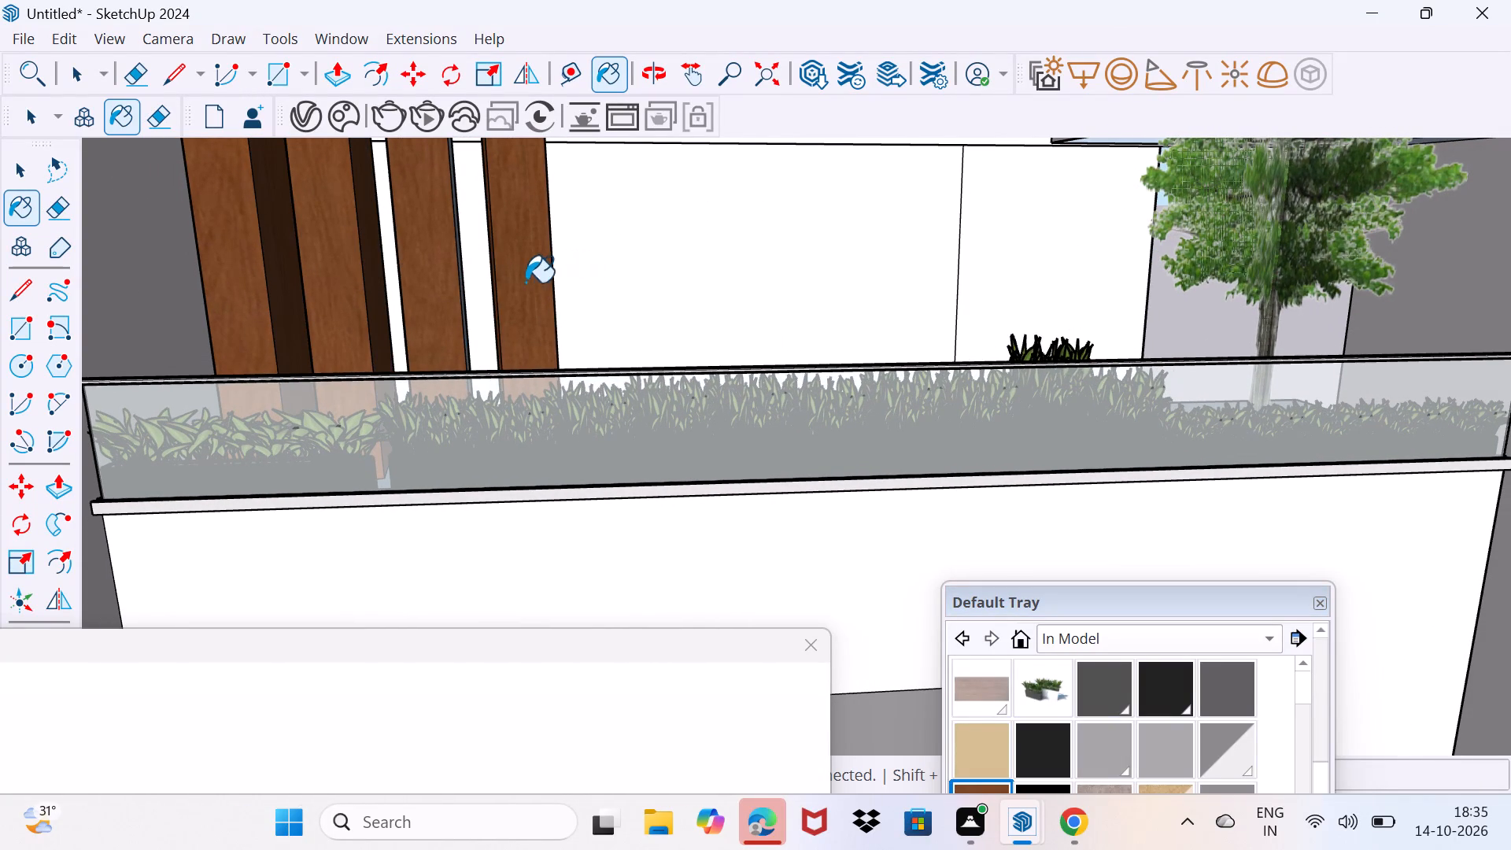
scroll(497, 282, "up", 3)
middle_click_drag(493, 281, 389, 300)
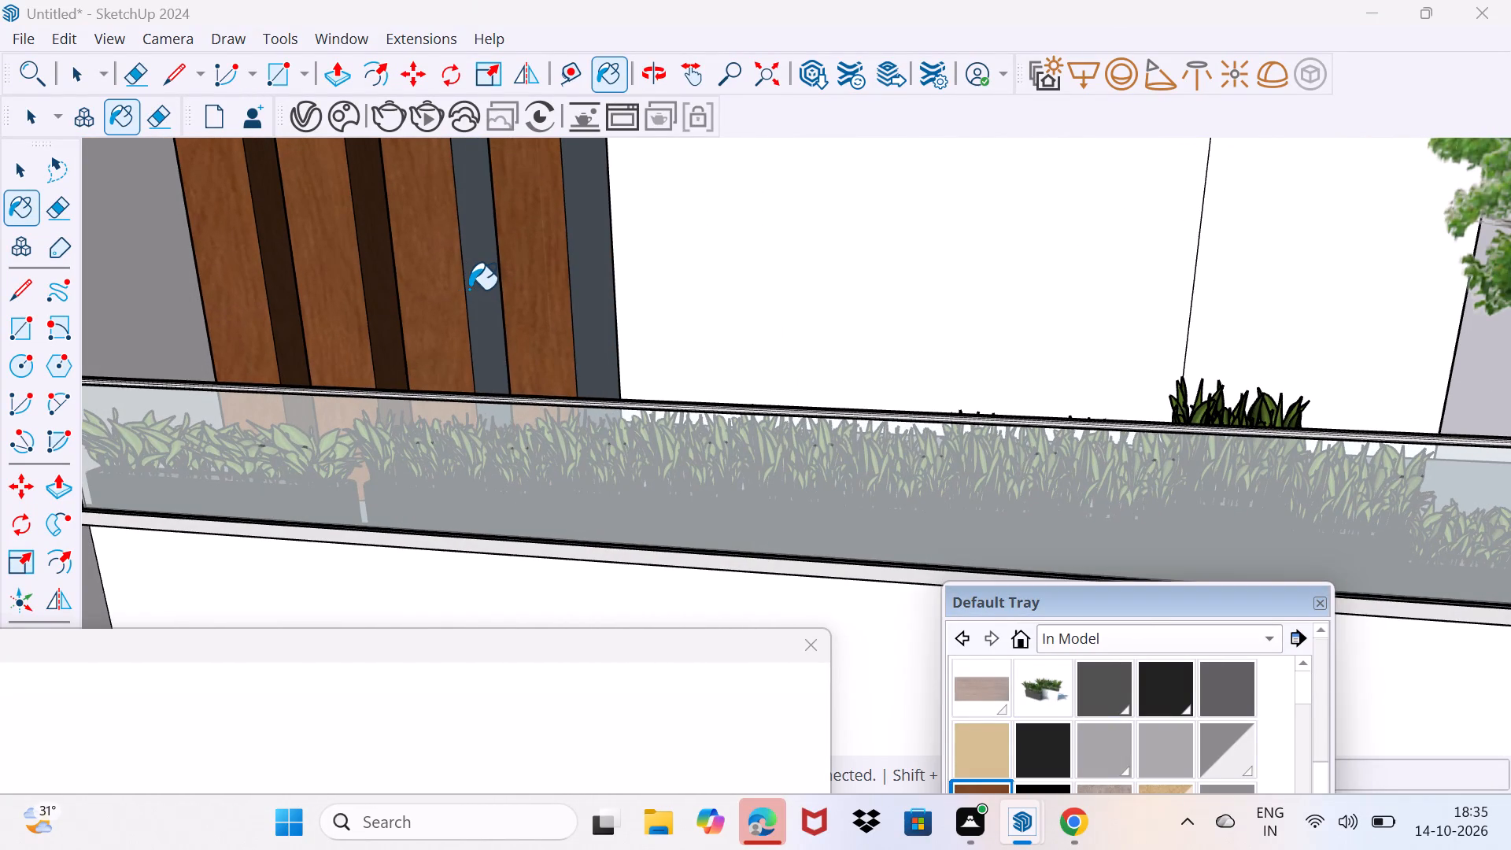
left_click(469, 289)
left_click(581, 279)
Paint the back faces of all four upper-terrace slats with the same brown wood material.
scroll(582, 279, "down", 9)
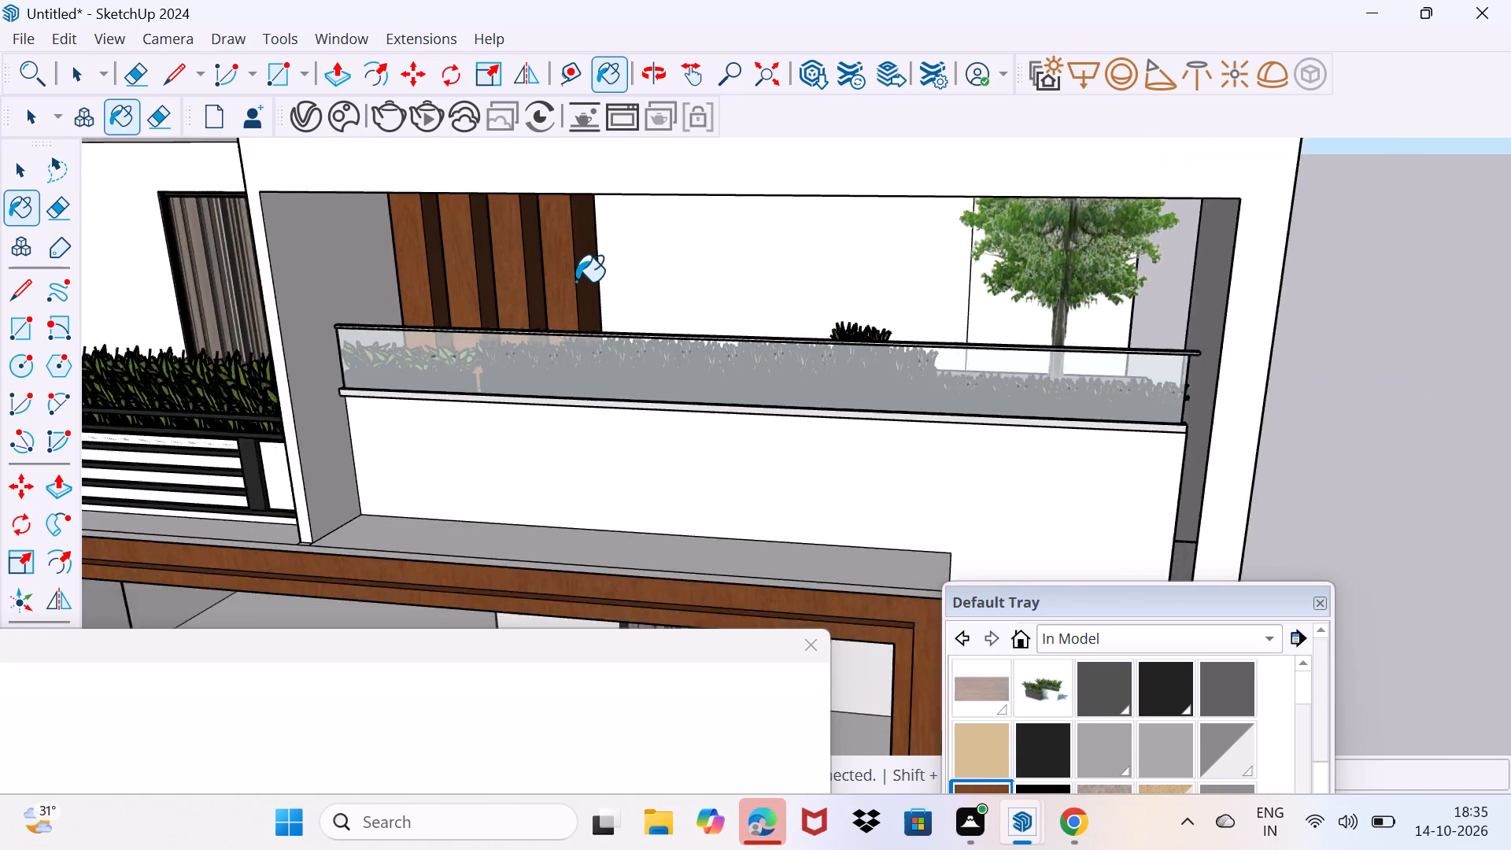
scroll(576, 282, "down", 4)
middle_click_drag(704, 279, 225, 346)
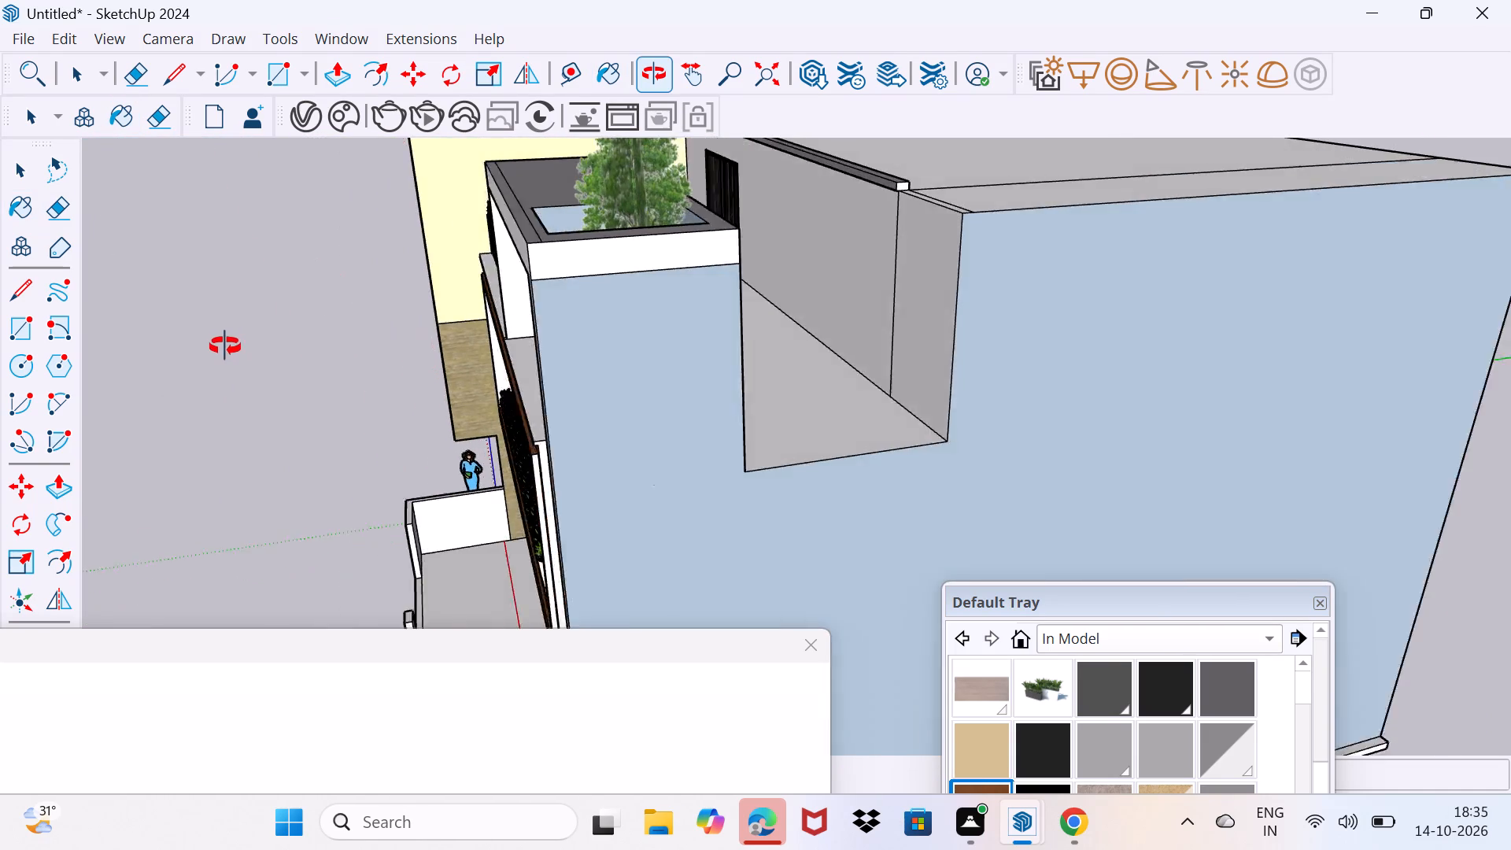
middle_click_drag(225, 346, 219, 346)
scroll(651, 285, "up", 4)
middle_click_drag(774, 224, 495, 270)
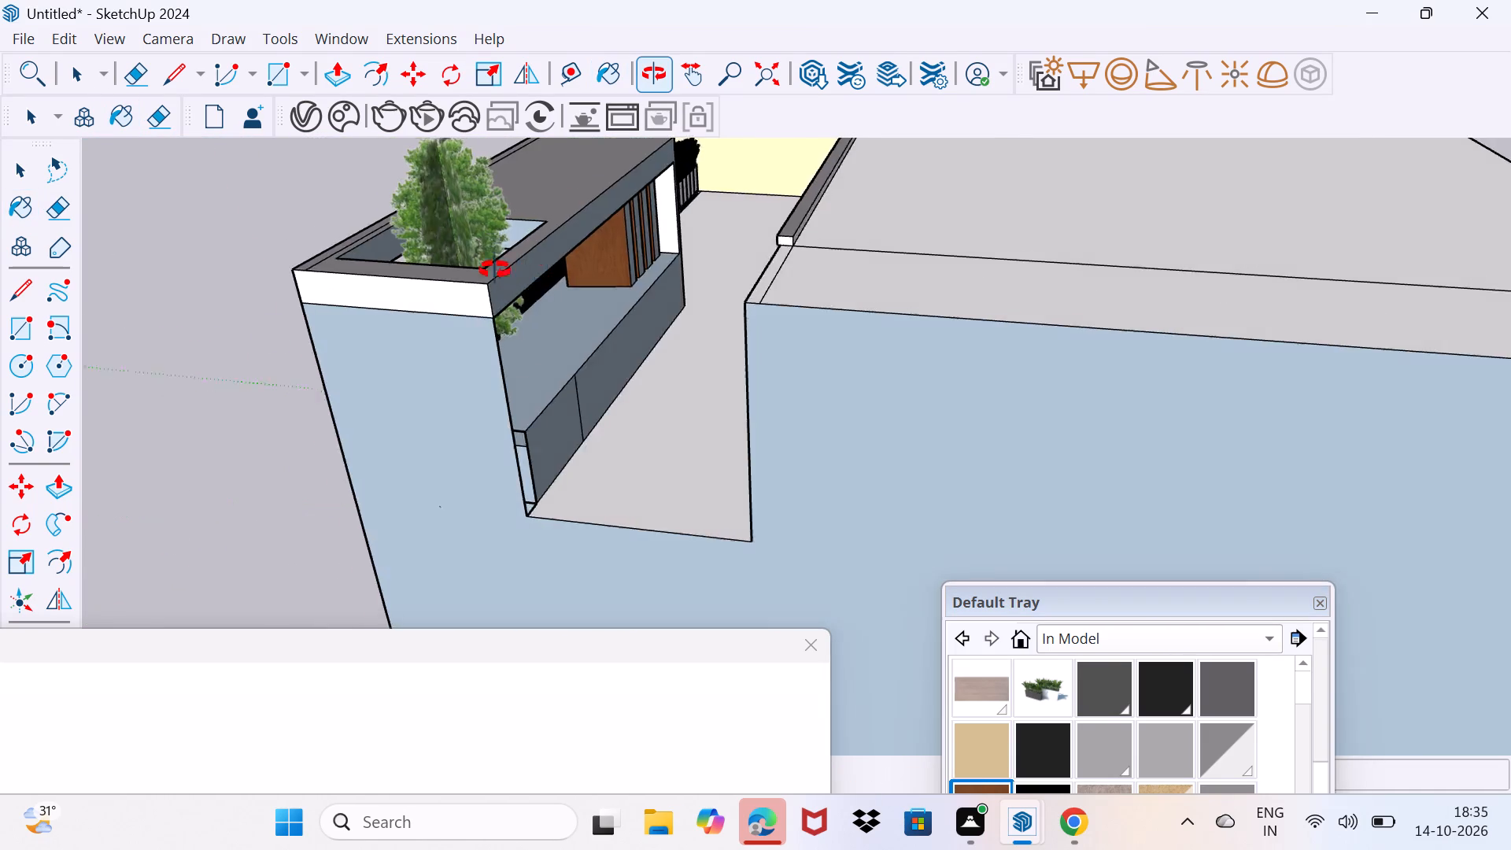
middle_click_drag(495, 270, 567, 235)
scroll(600, 216, "up", 9)
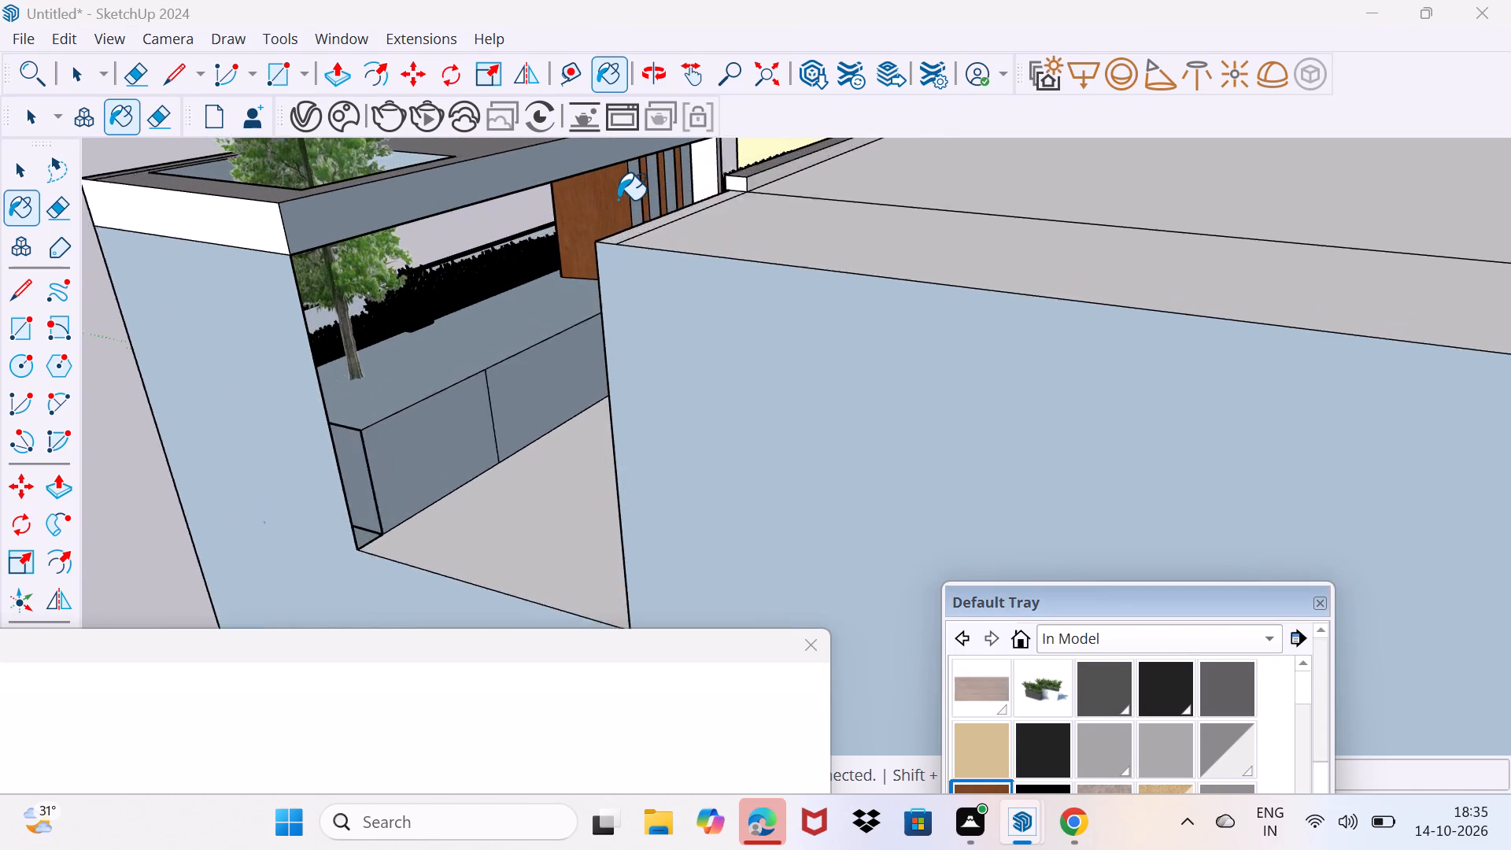
middle_click_drag(615, 209, 671, 207)
scroll(671, 207, "up", 1)
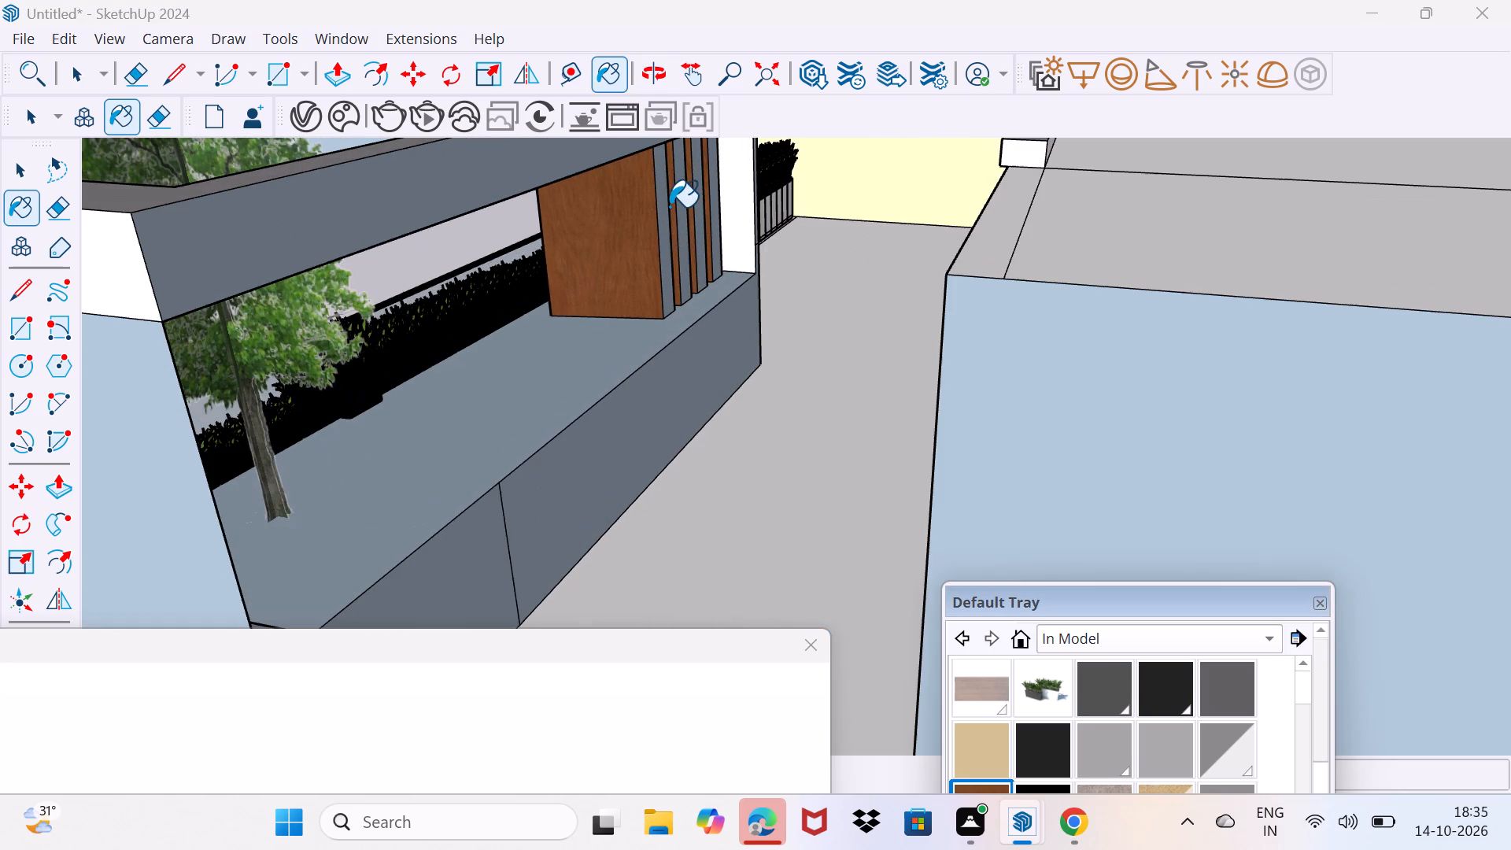
left_click(670, 207)
left_click(678, 205)
double_click(680, 205)
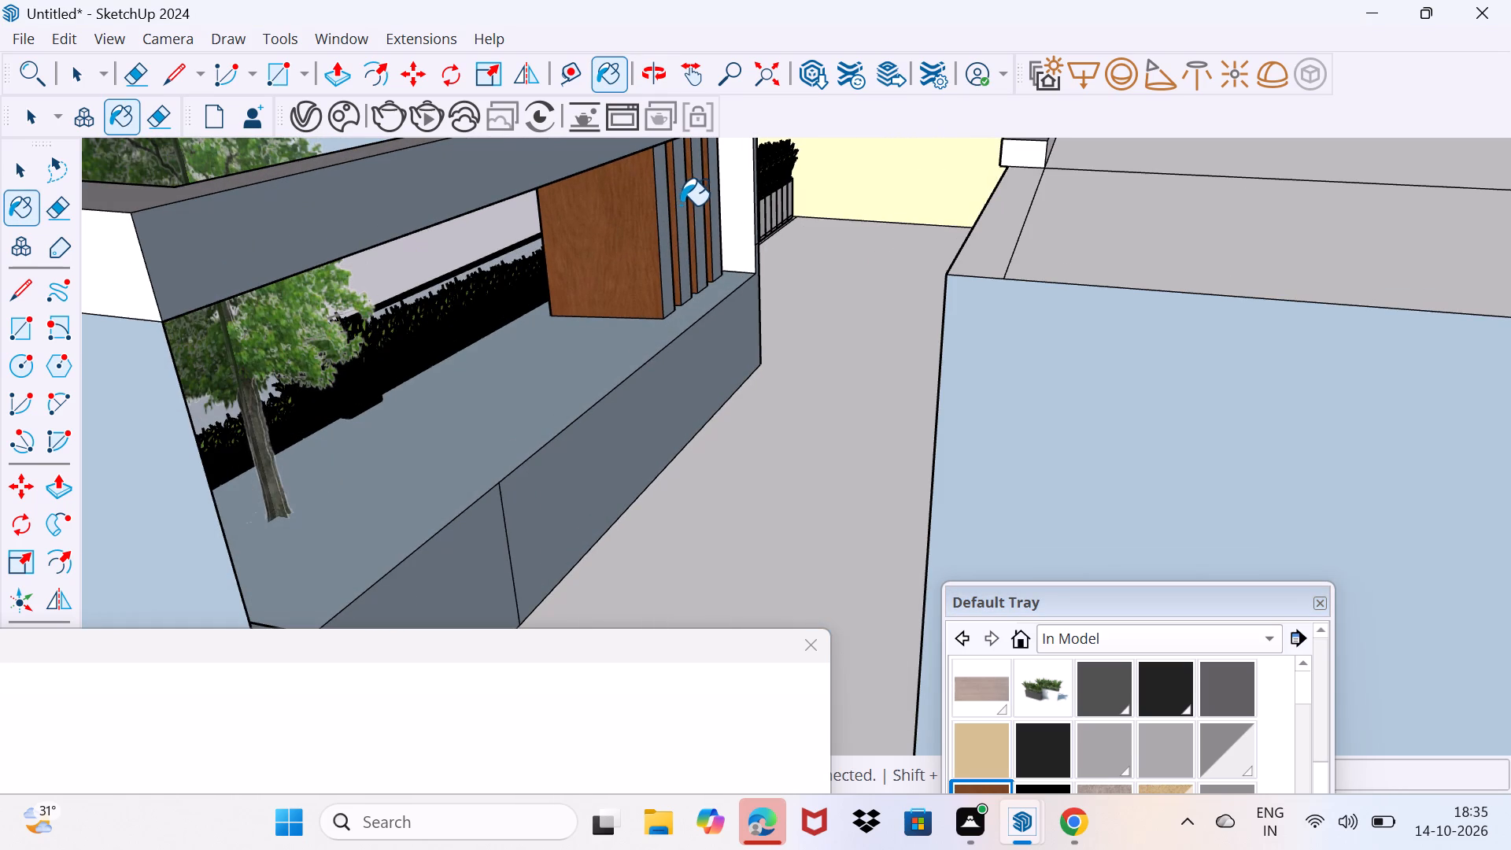
scroll(680, 205, "up", 12)
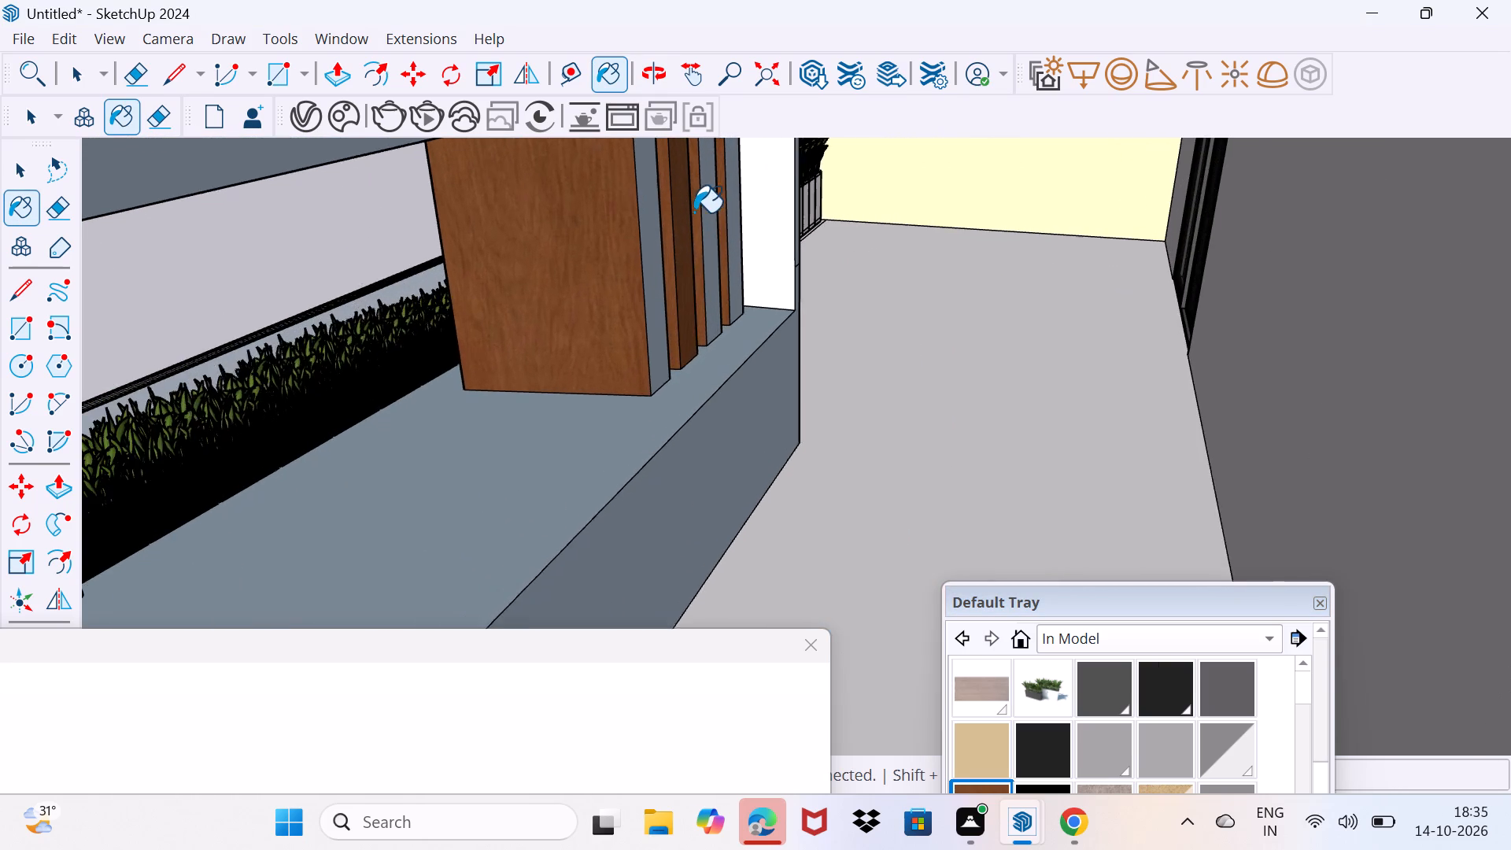
left_click(710, 226)
left_click(740, 221)
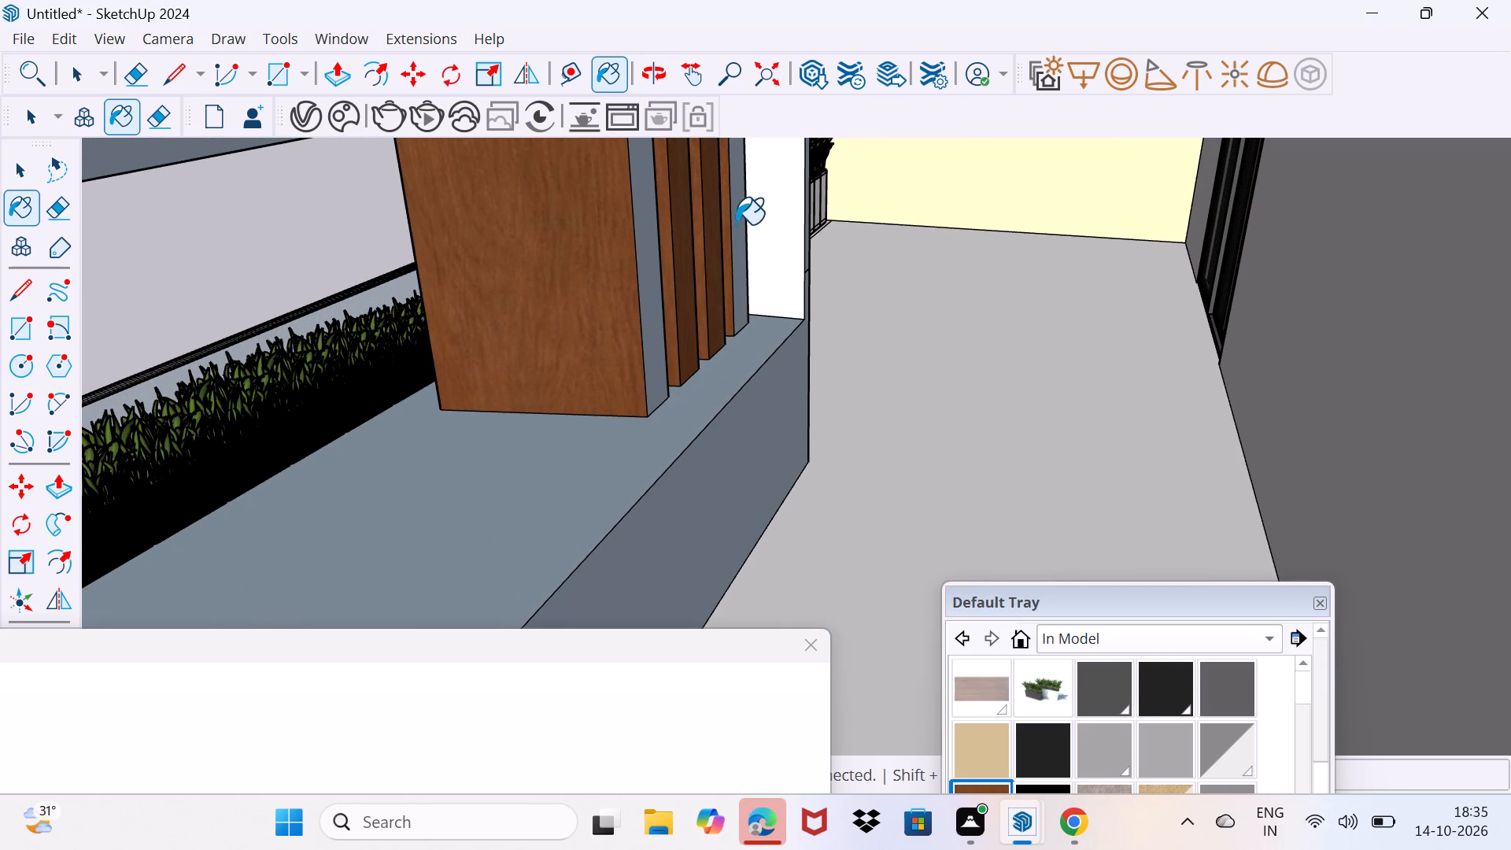
left_click(647, 279)
scroll(649, 280, "down", 2)
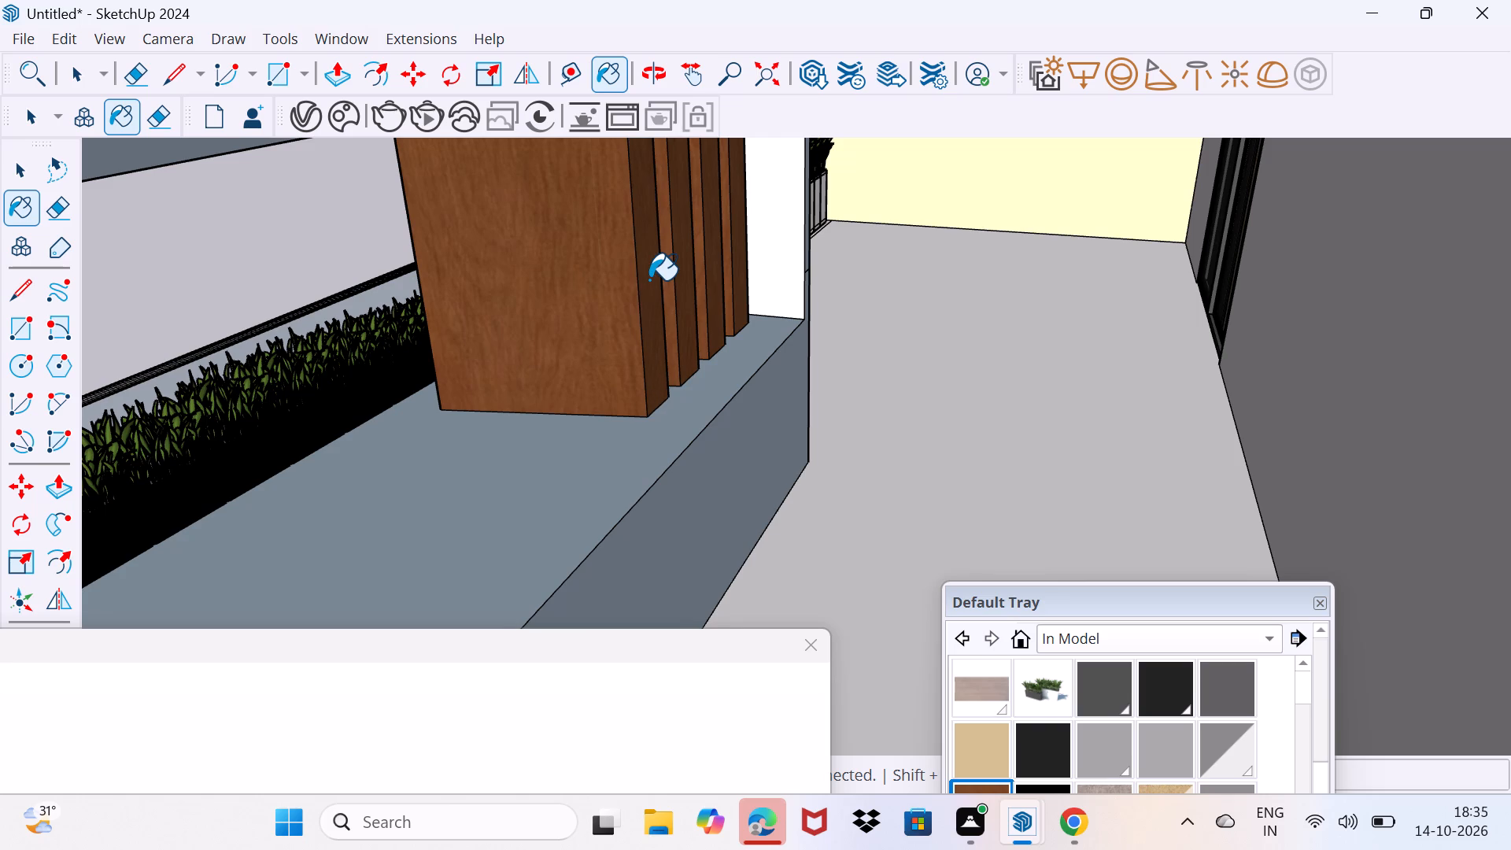
scroll(649, 280, "down", 6)
key("space")
Close the blank 3D Warehouse window covering the front boundary wall.
scroll(648, 283, "down", 10)
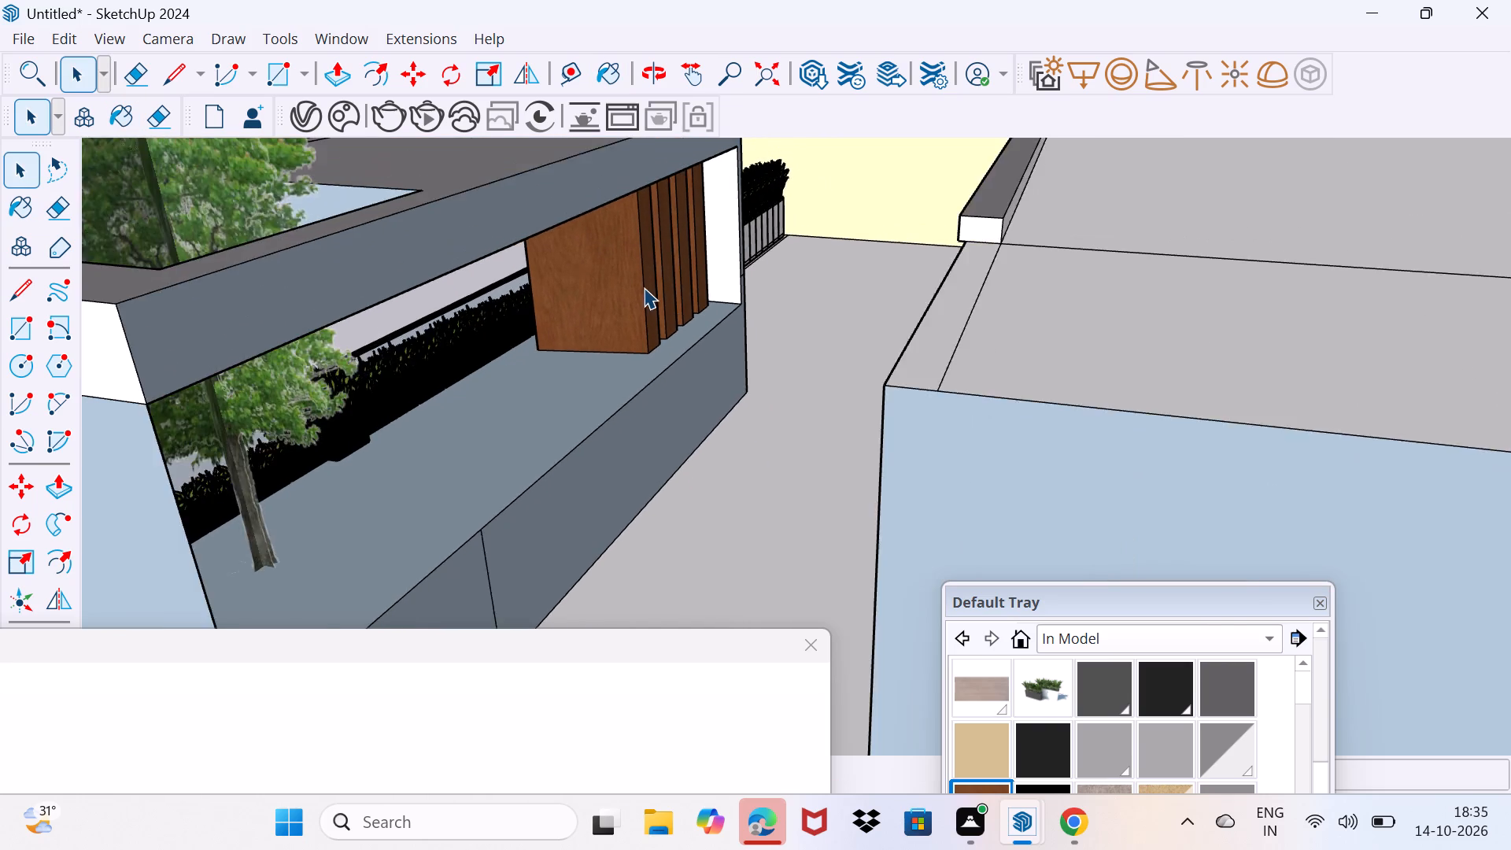
scroll(644, 287, "down", 14)
middle_click_drag(515, 384, 748, 346)
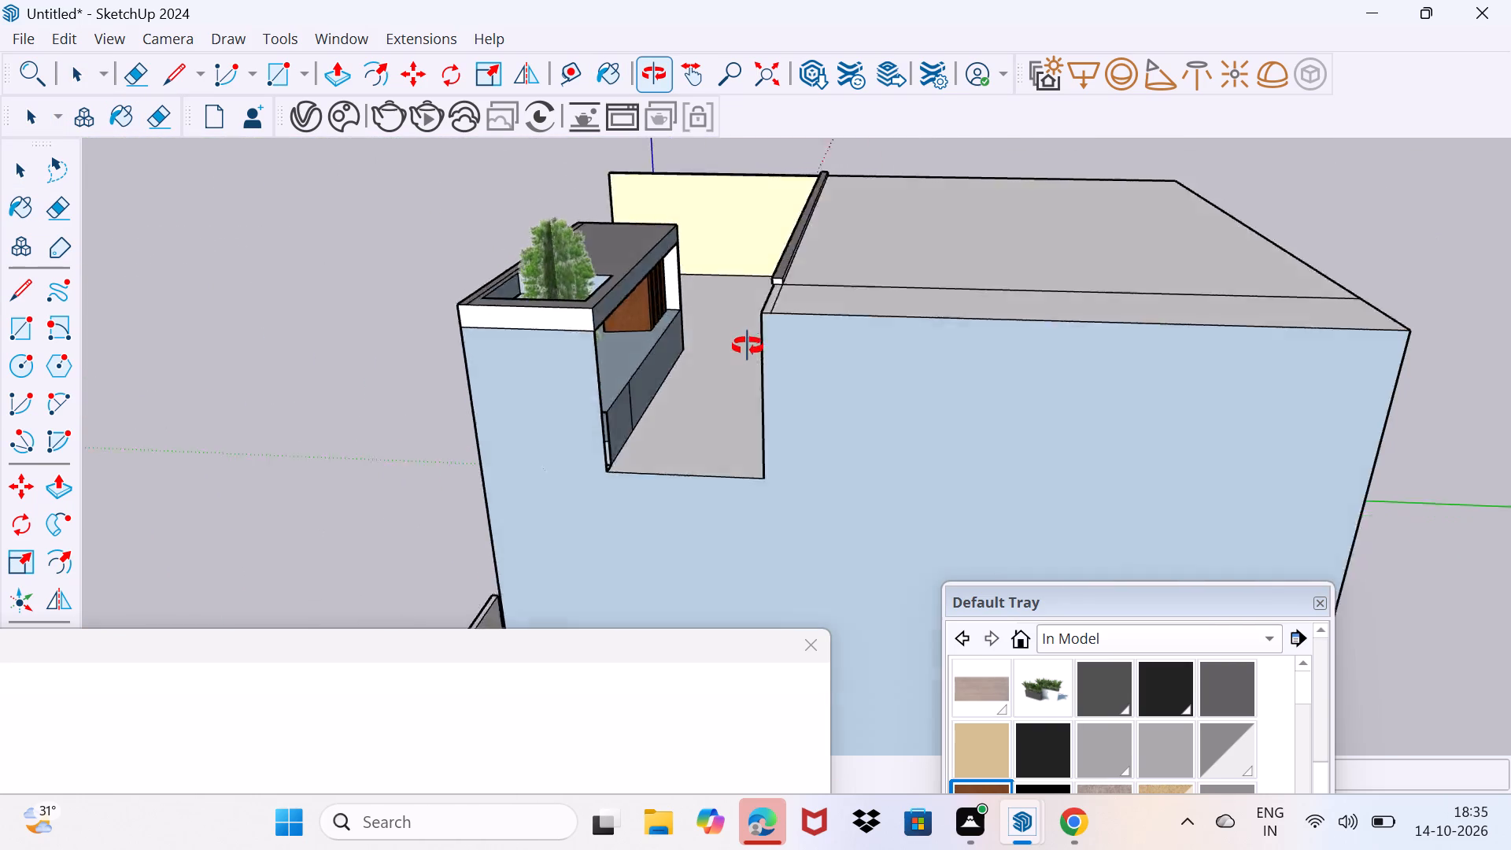
middle_click_drag(748, 346, 1203, 309)
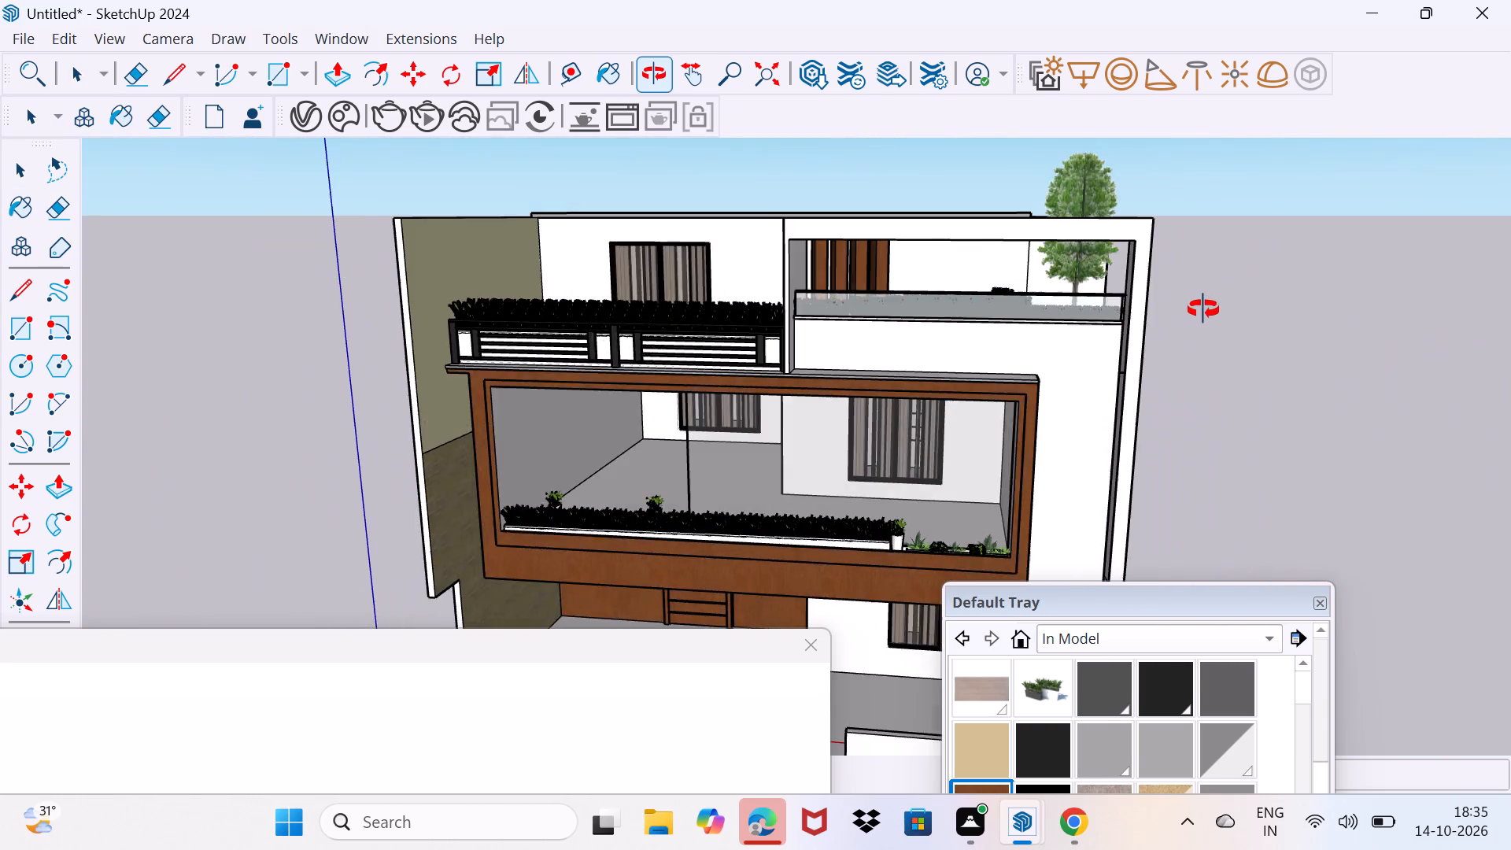
middle_click_drag(1203, 309, 1119, 205)
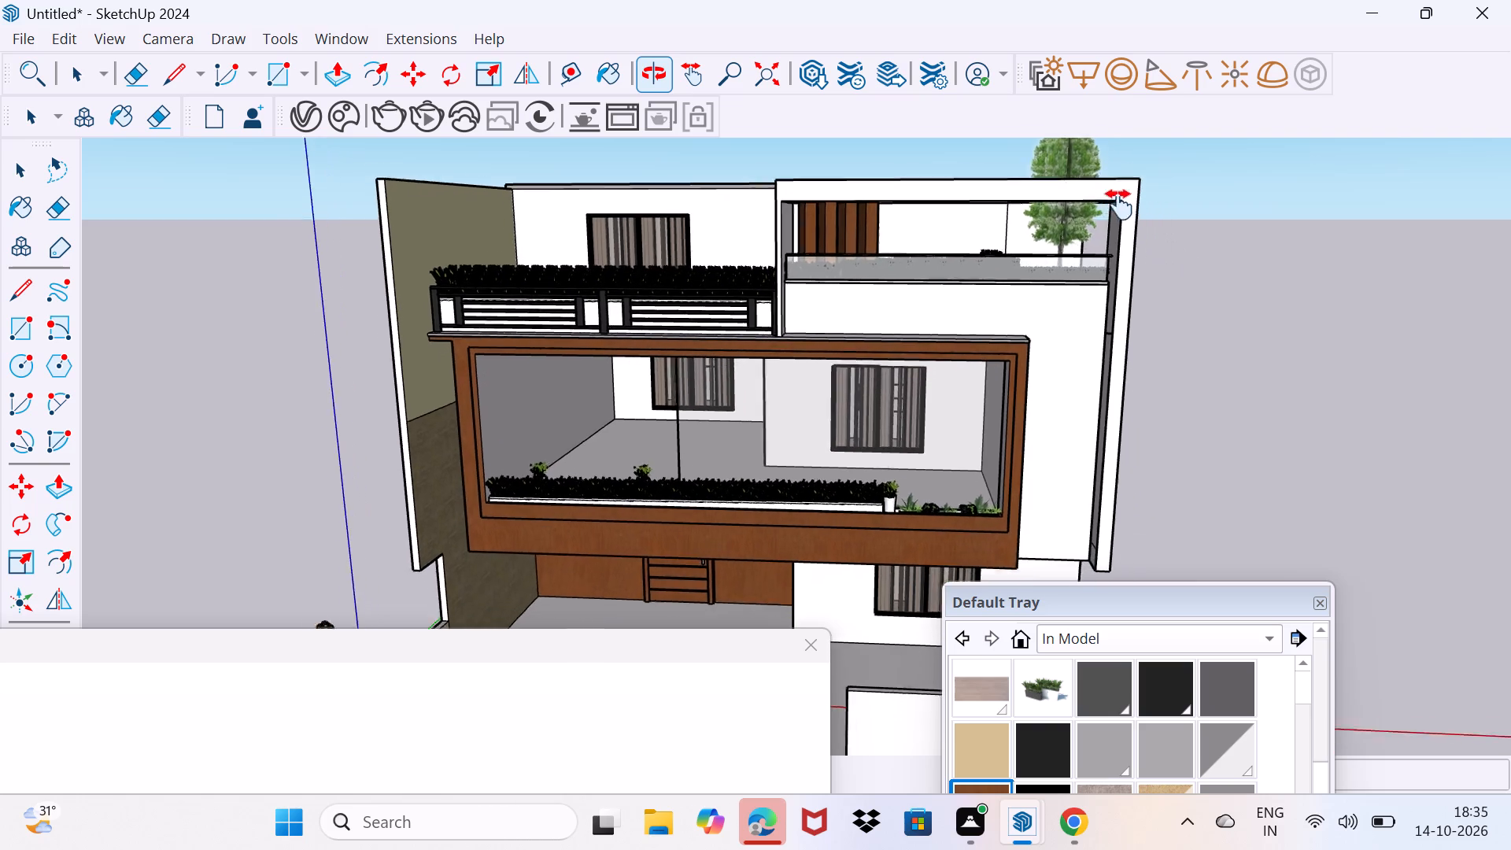
middle_click_drag(1119, 205, 1092, 190)
middle_click_drag(841, 415, 953, 338)
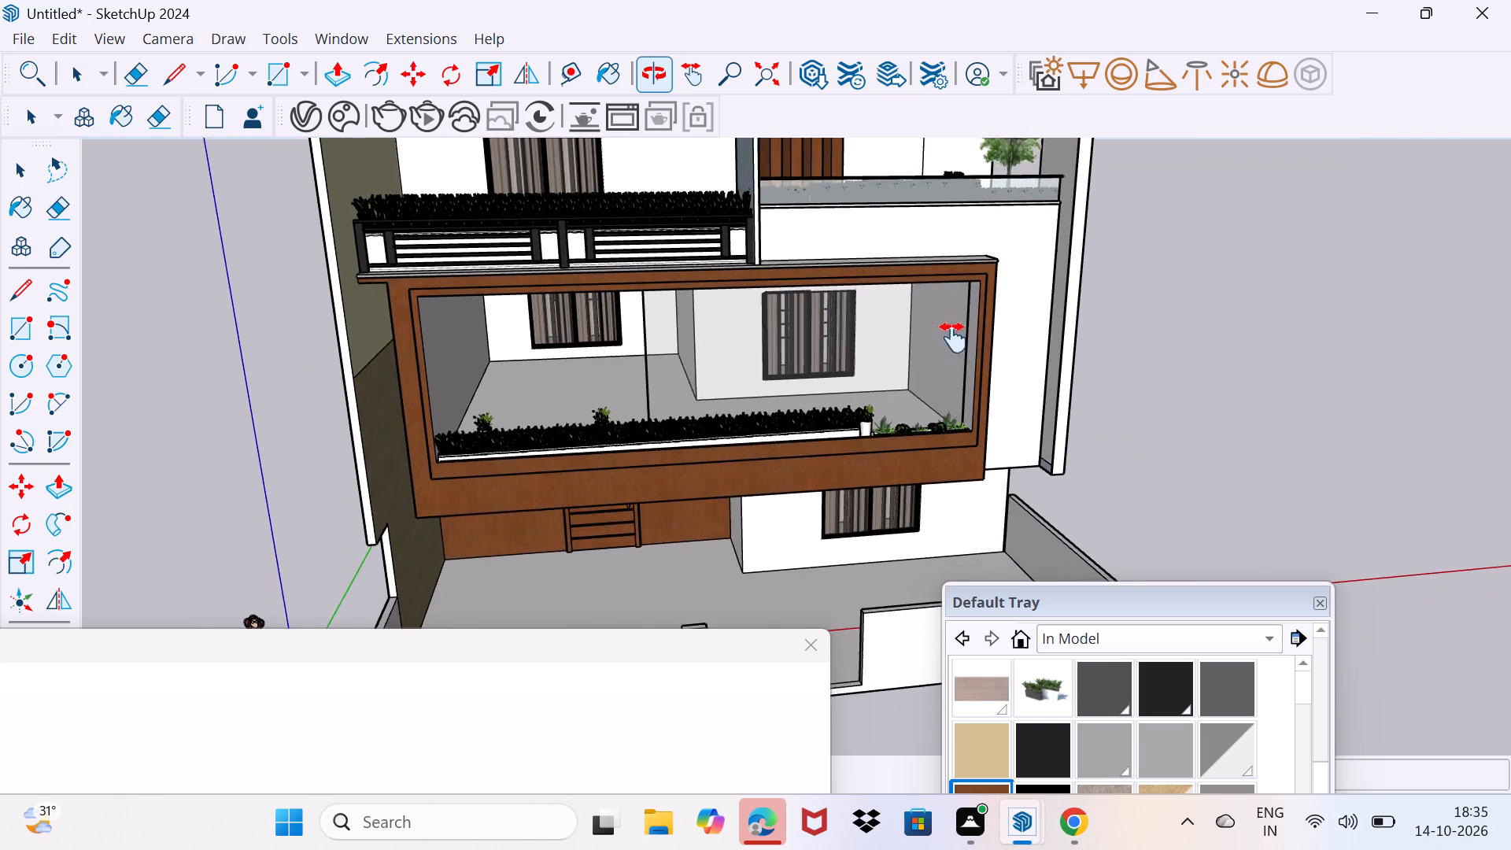
middle_click_drag(953, 338, 920, 253)
middle_click_drag(680, 437, 715, 438)
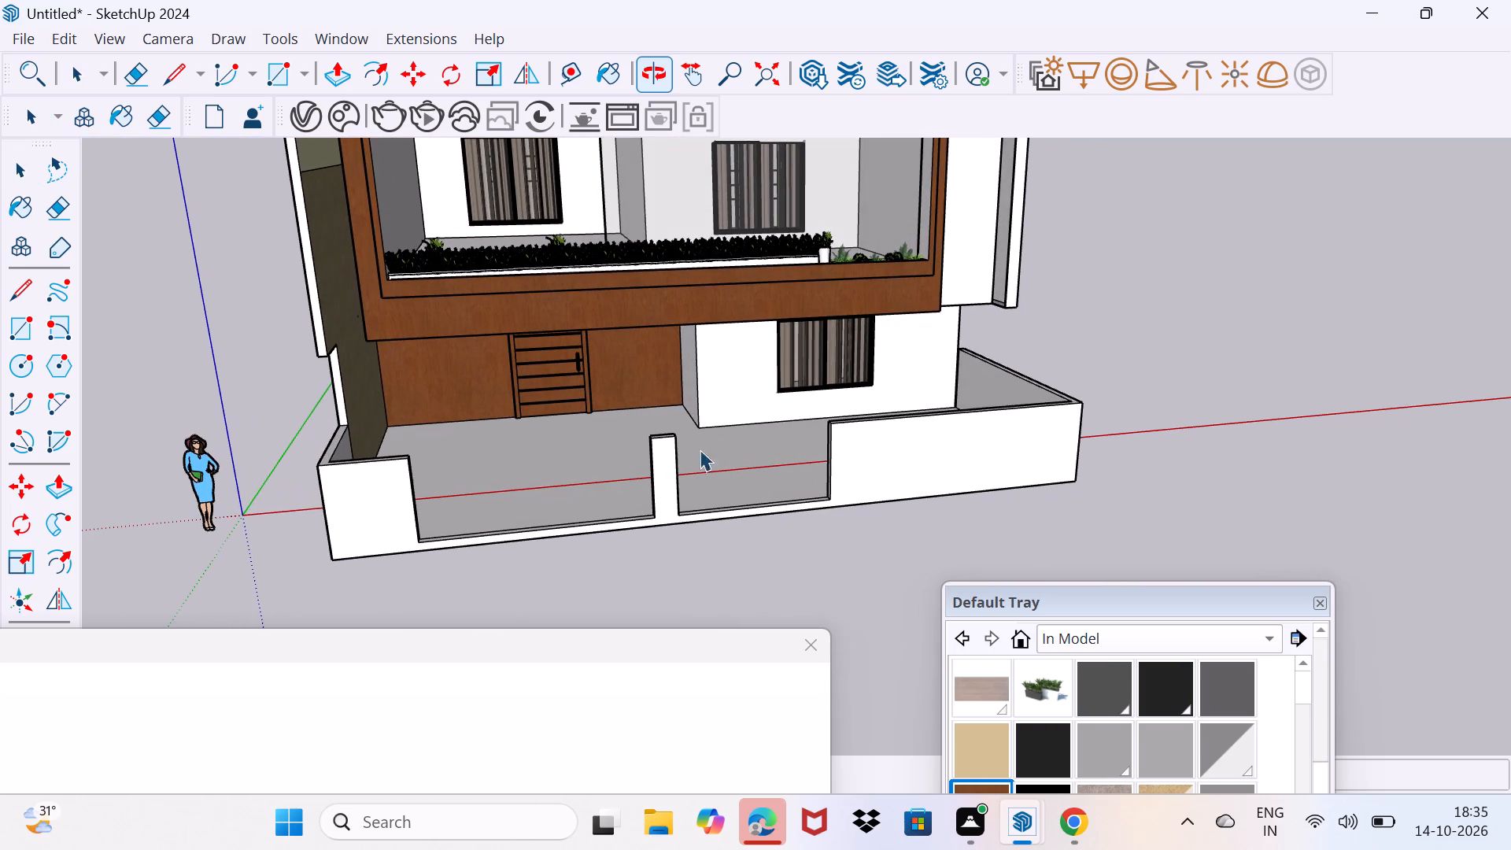
scroll(651, 479, "up", 1)
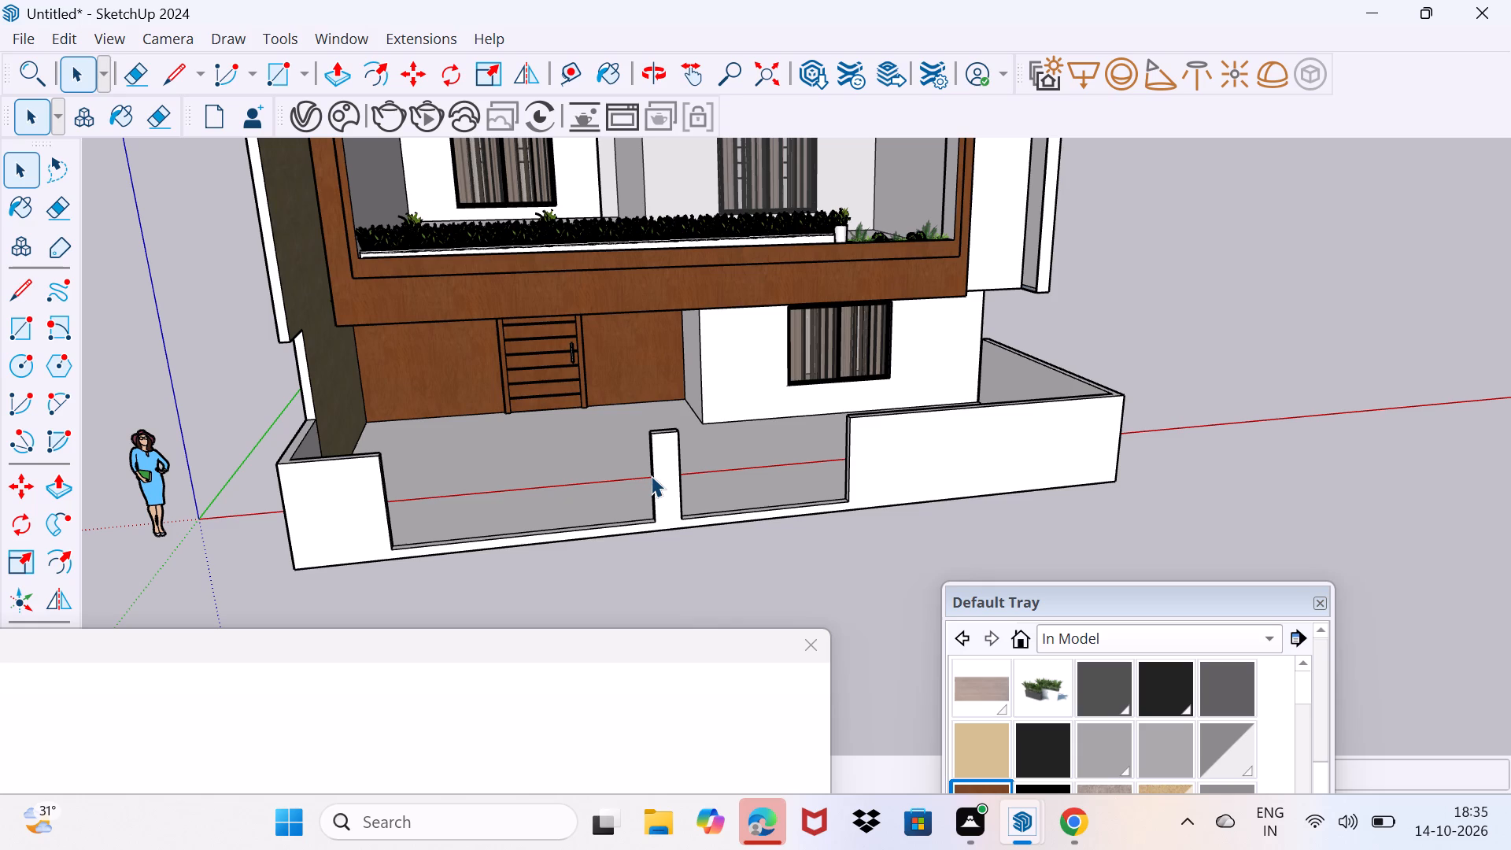
left_click_drag(543, 635, 734, 405)
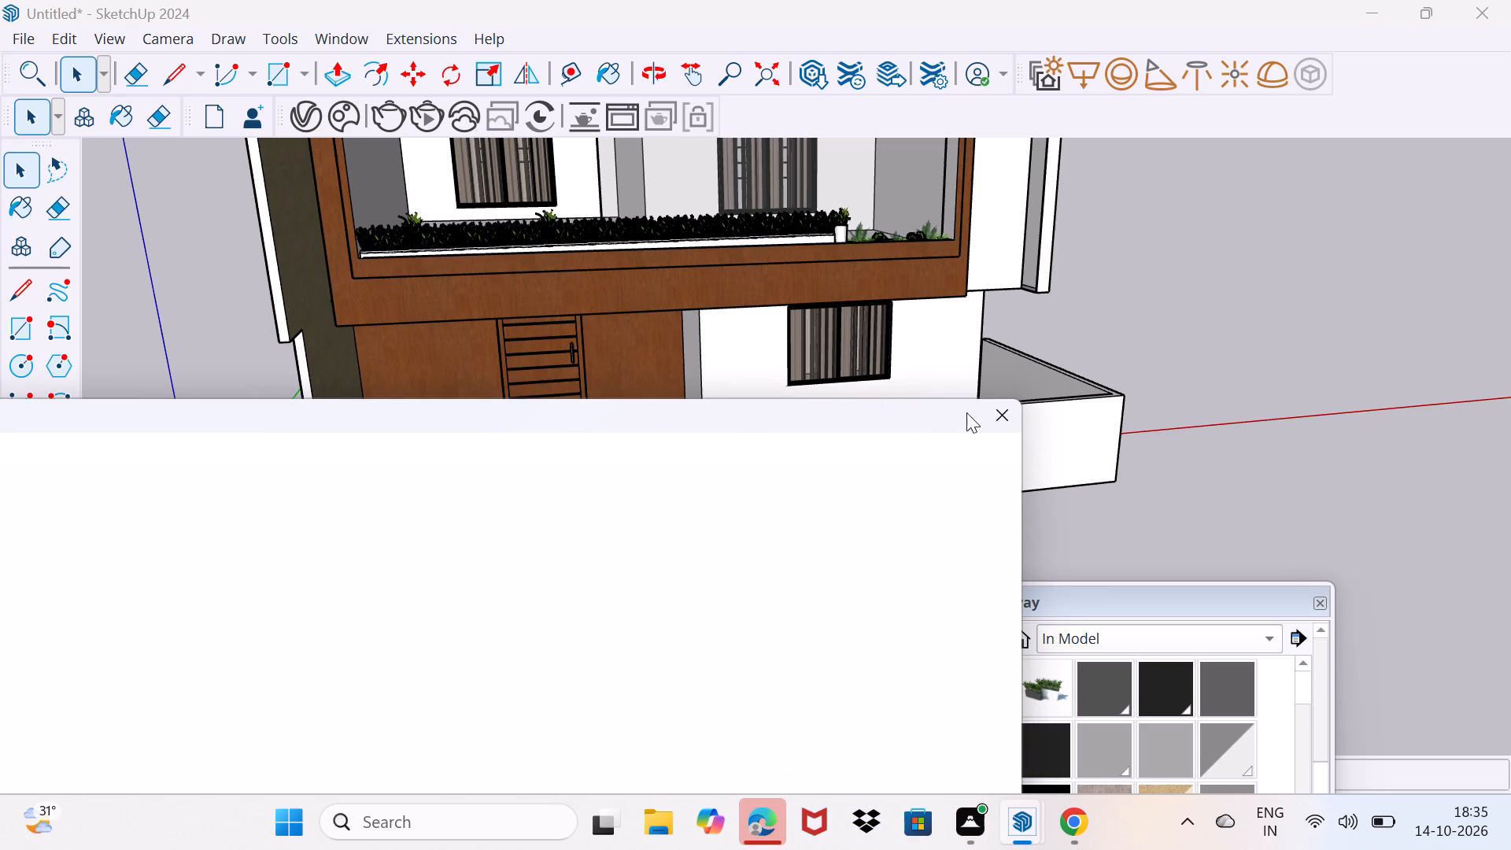
left_click(999, 418)
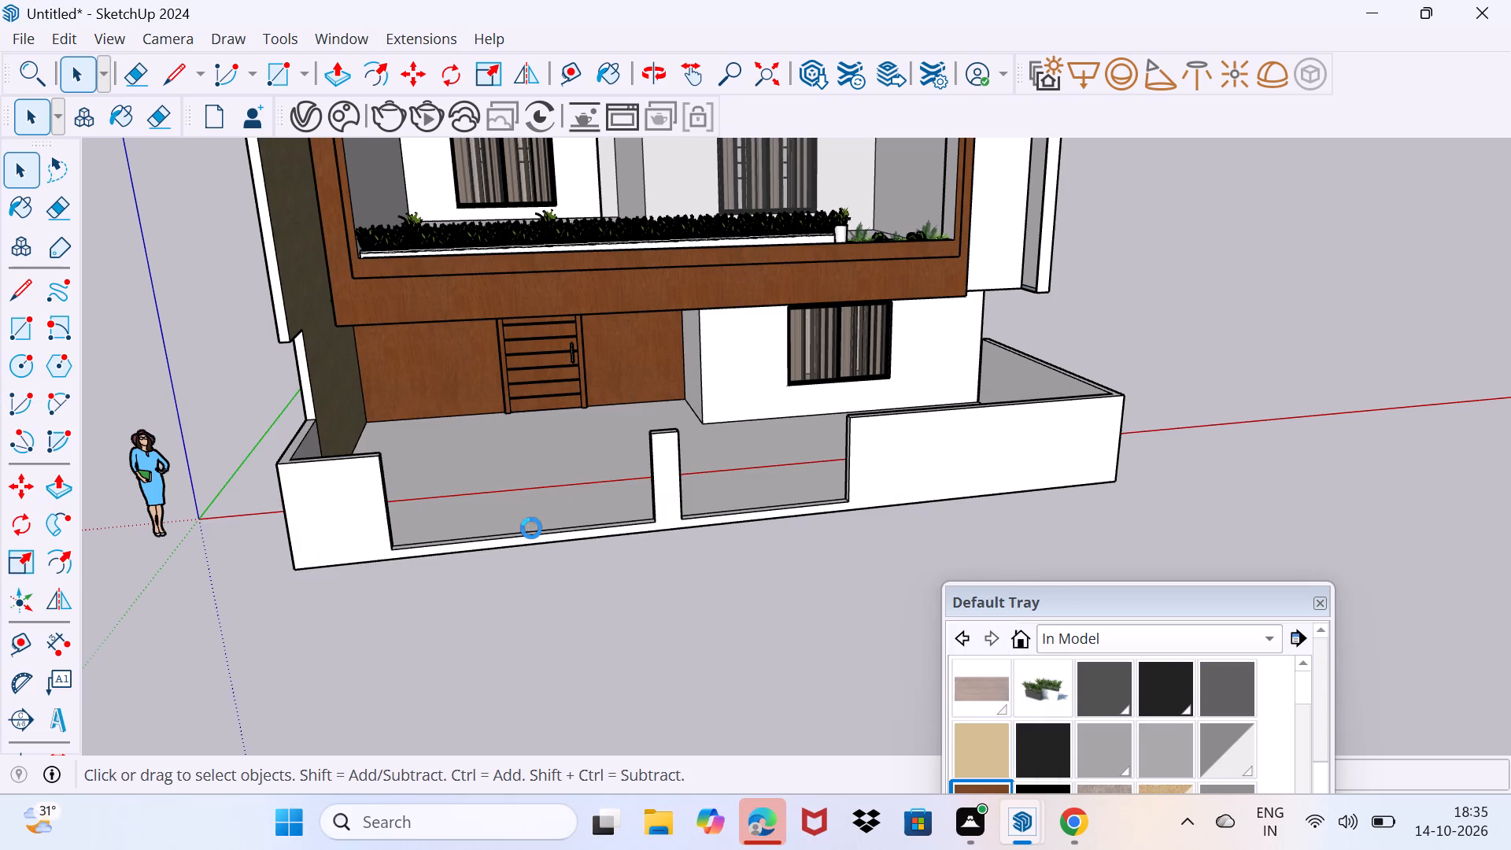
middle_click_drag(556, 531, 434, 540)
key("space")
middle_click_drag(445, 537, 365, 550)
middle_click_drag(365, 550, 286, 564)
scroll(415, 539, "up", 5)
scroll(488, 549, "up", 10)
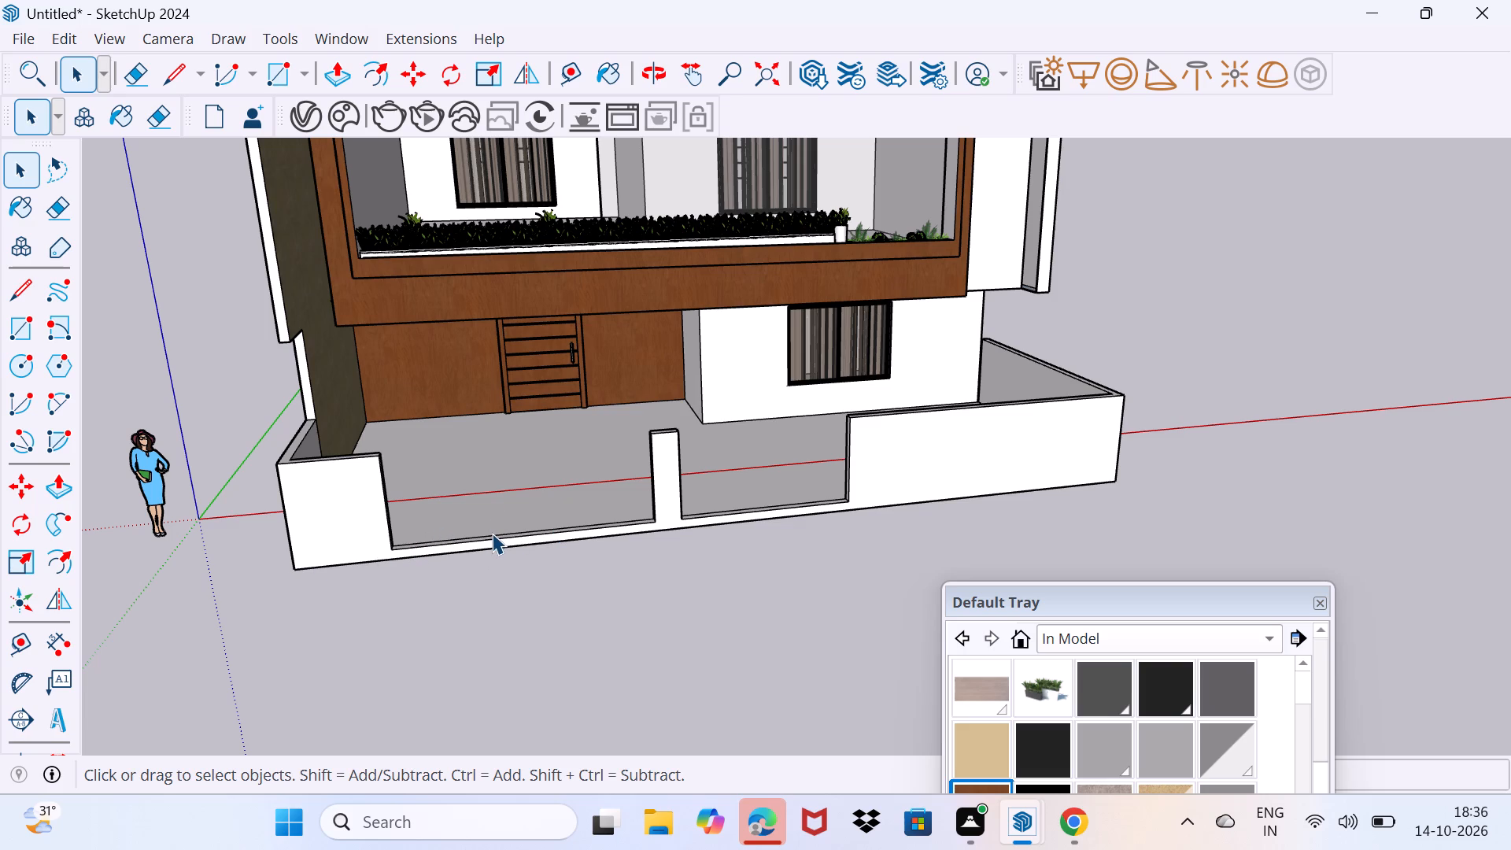
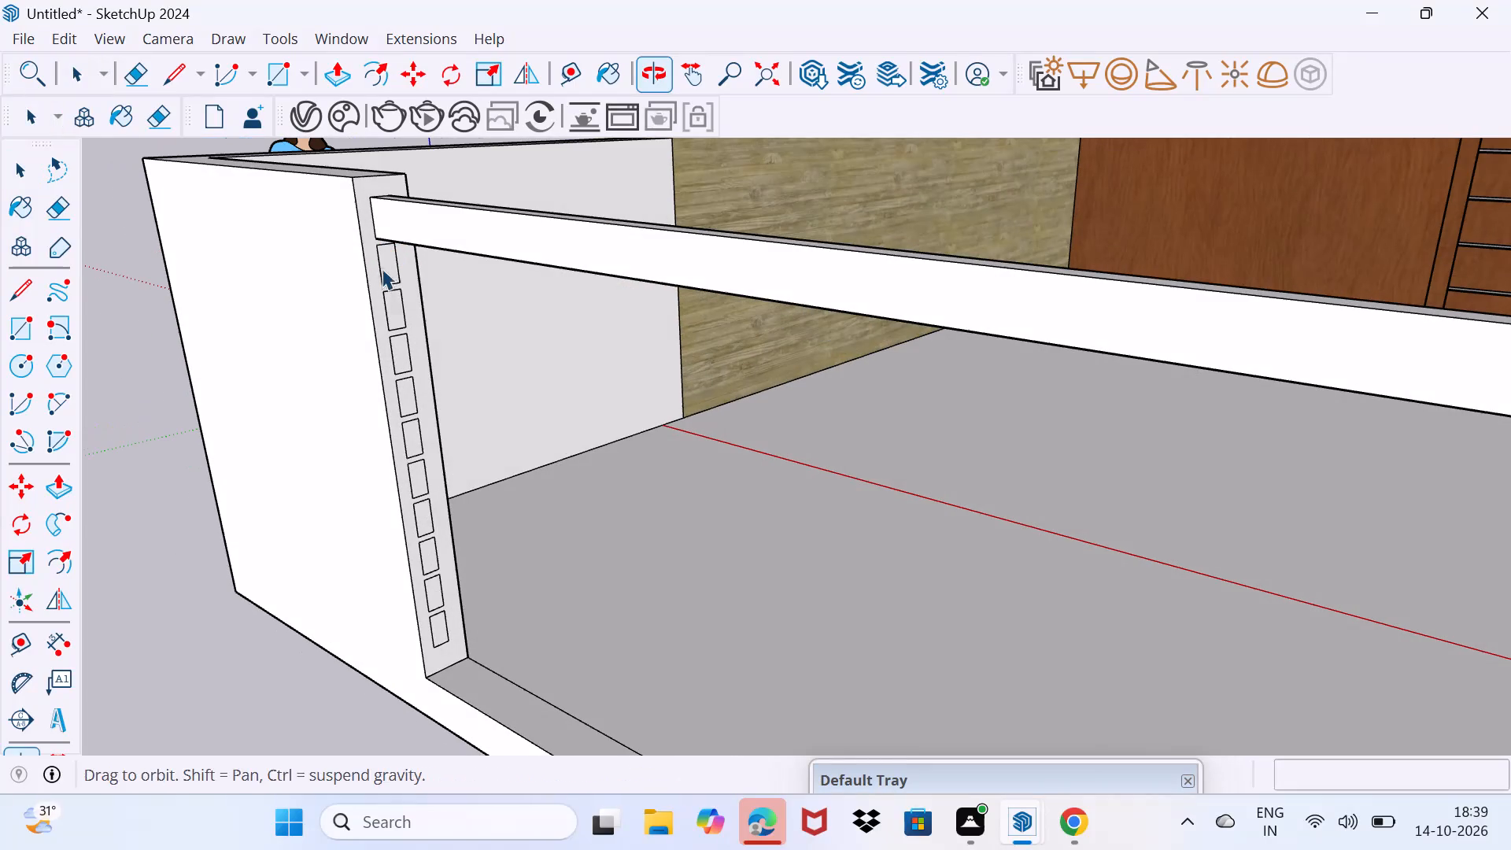
Push/Pull the uppermost remaining small rectangle on the corner wall's inner face into a second rail about 6' 5" long.
left_click(383, 272)
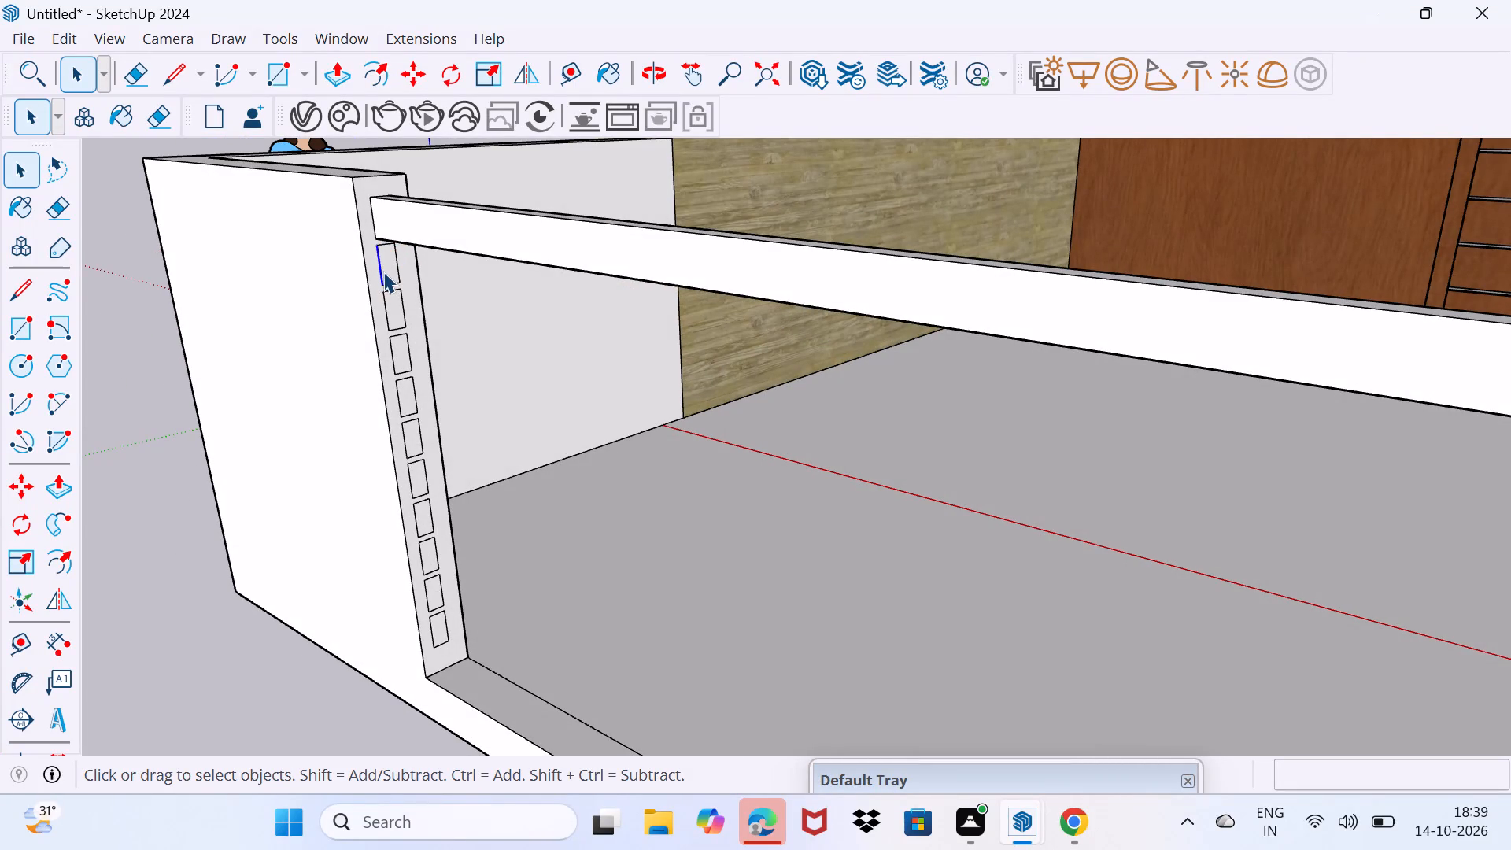
left_click_drag(412, 269, 423, 268)
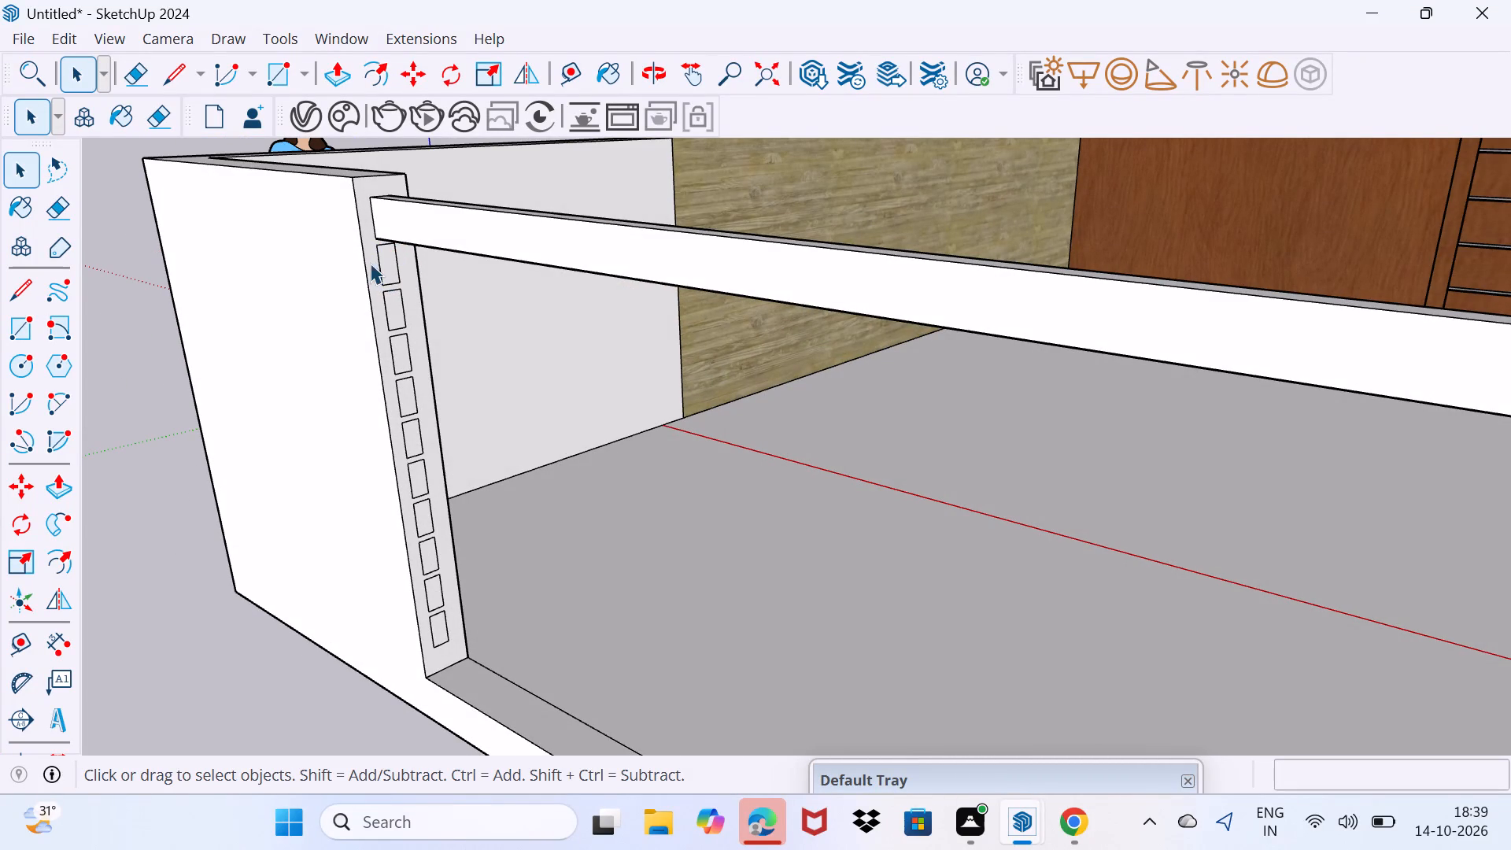
left_click(389, 264)
key("p")
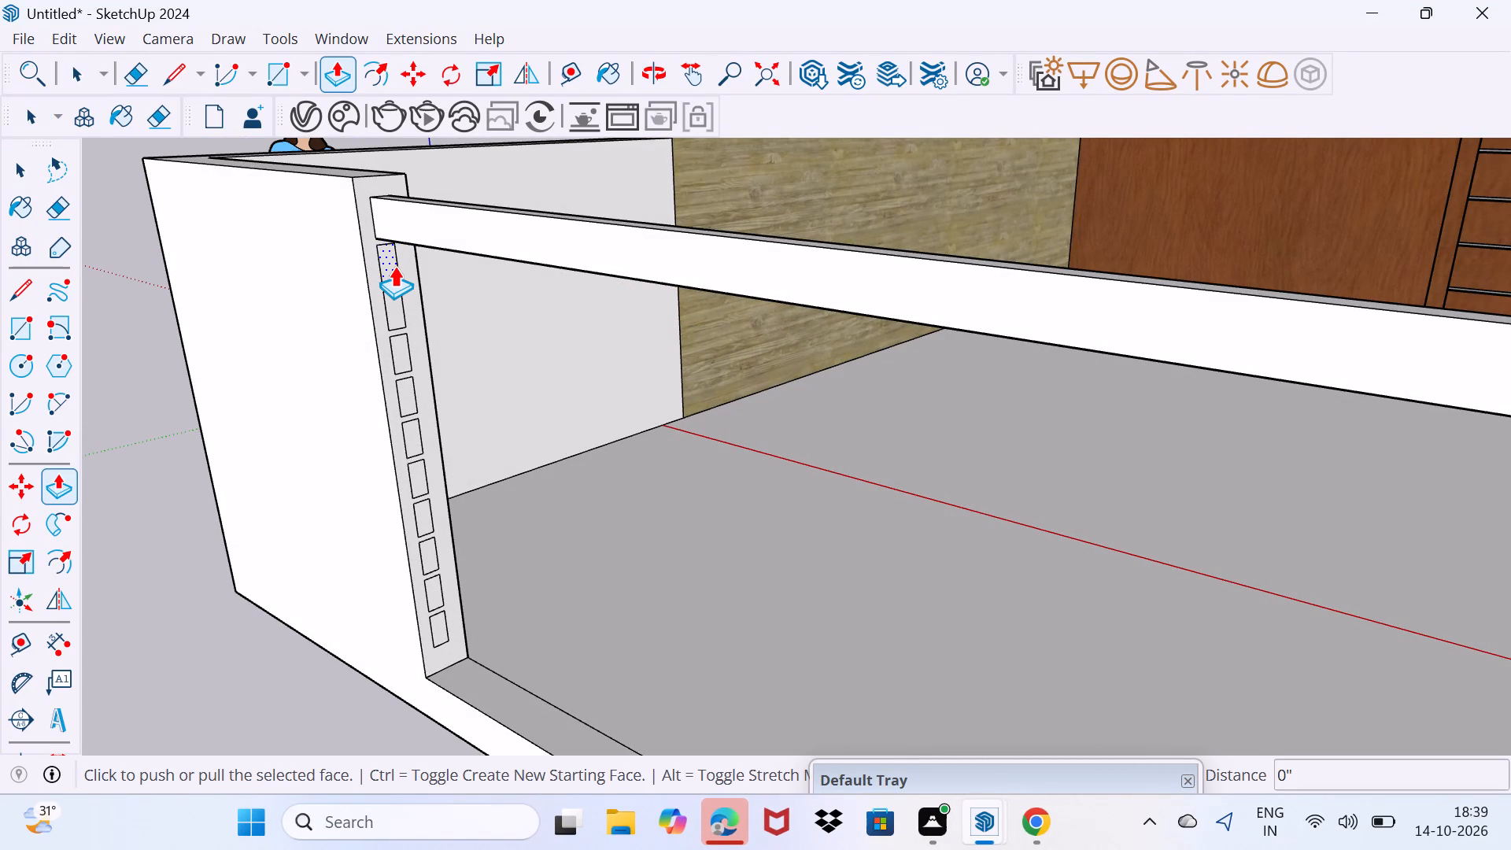
scroll(456, 210, "up", 1)
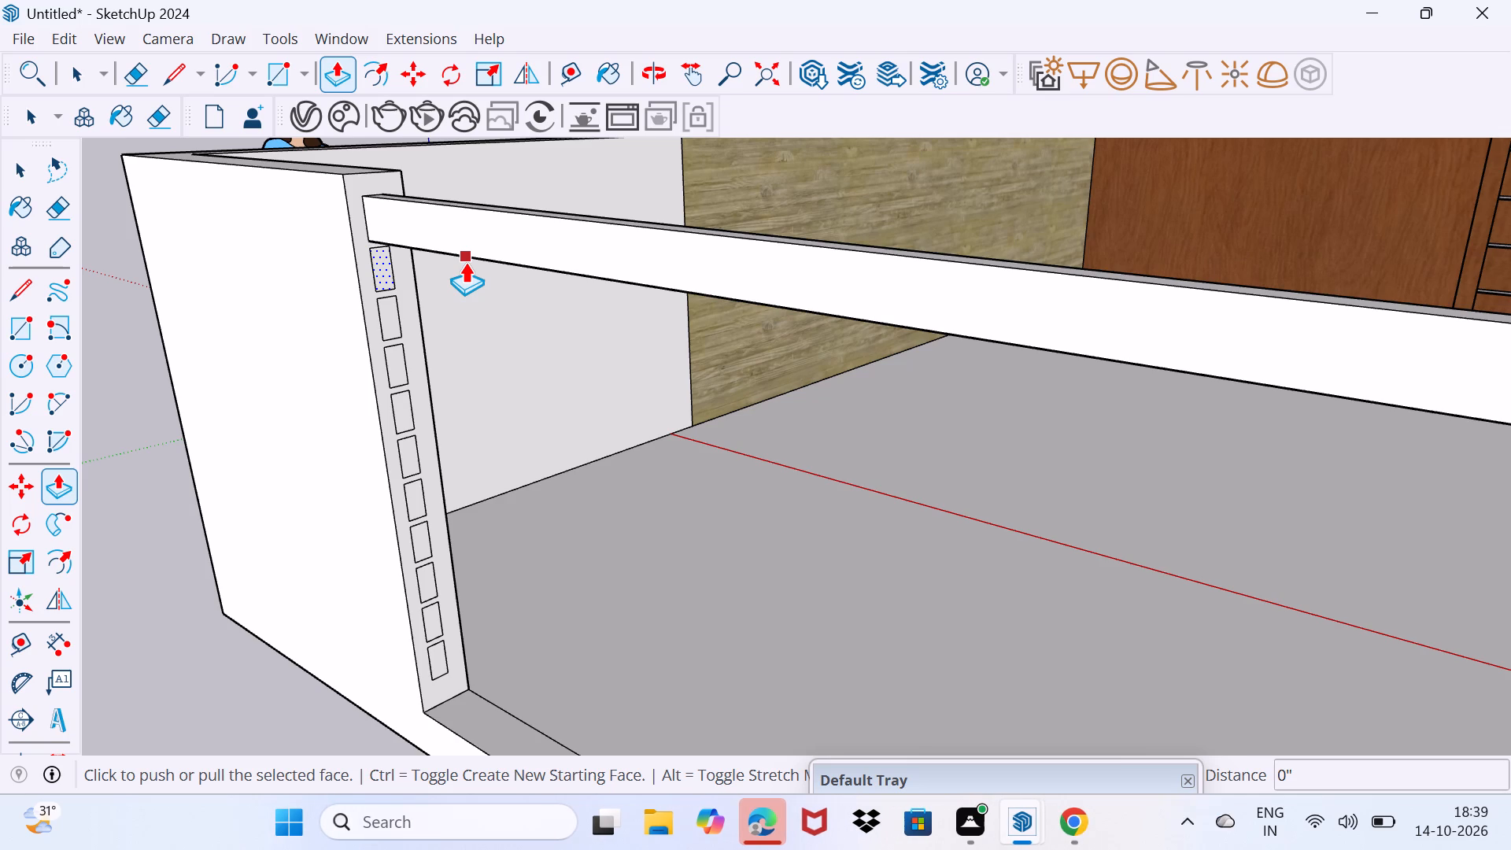
left_click(387, 259)
left_click(395, 264)
left_click_drag(398, 289, 1103, 620)
scroll(1103, 619, "down", 4)
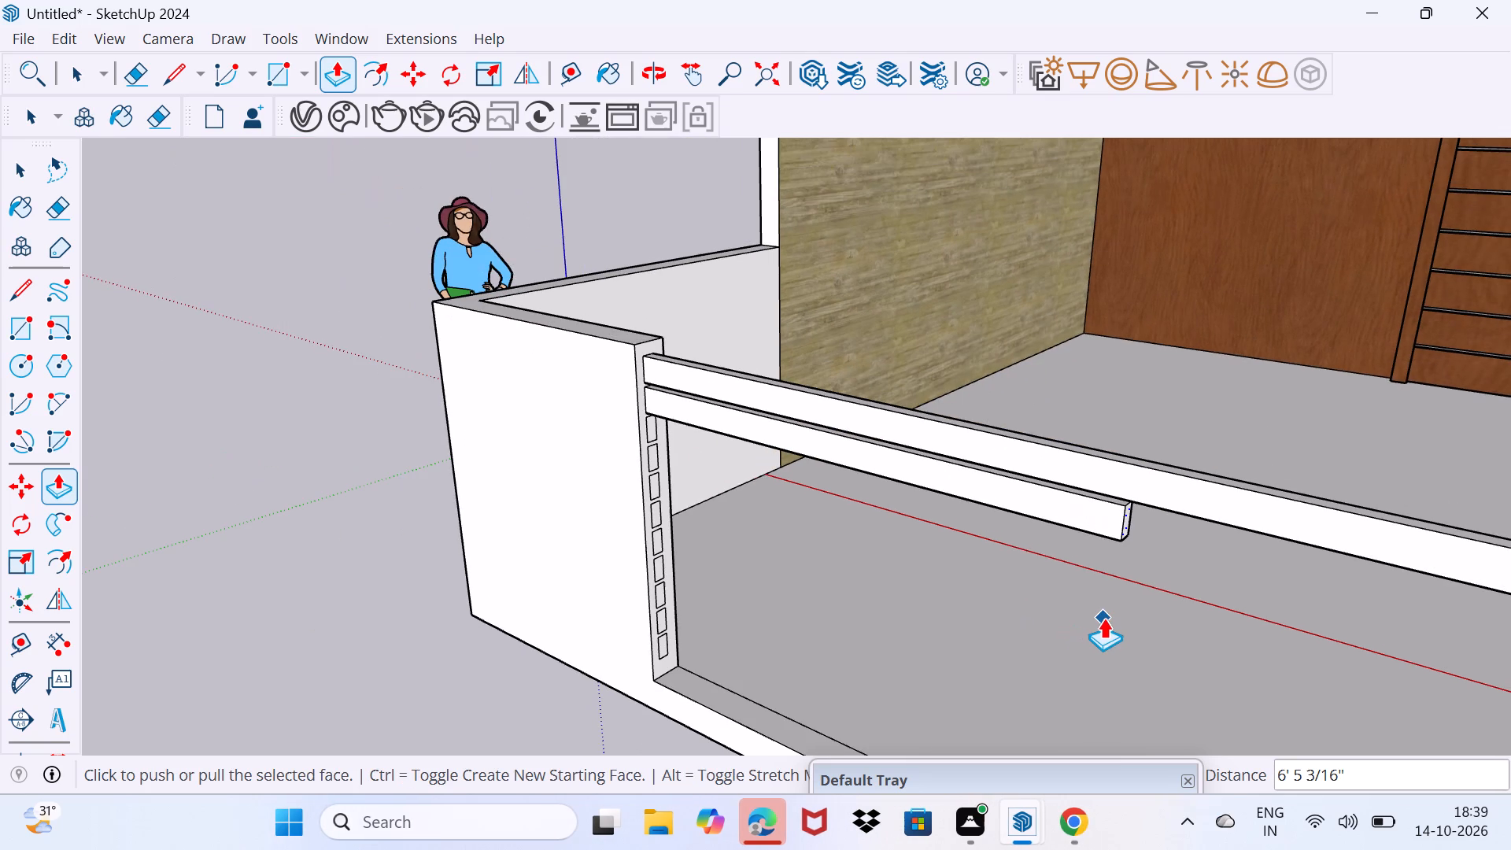
Extend the second rail's free end across the opening so that it meets the next wall pillar.
middle_click_drag(1107, 615, 655, 379)
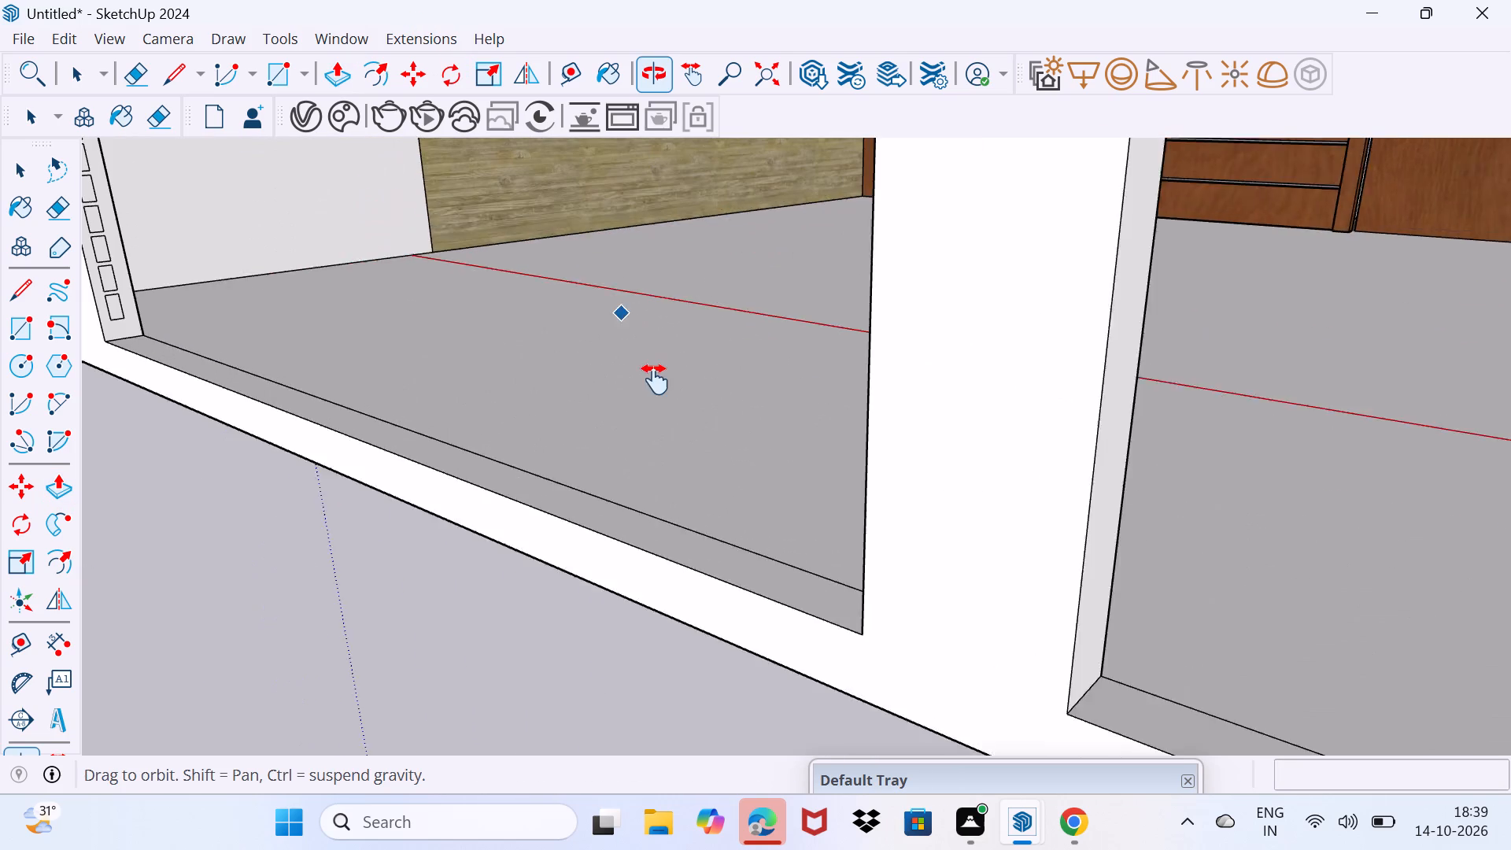
middle_click_drag(655, 379, 656, 379)
scroll(929, 398, "down", 4)
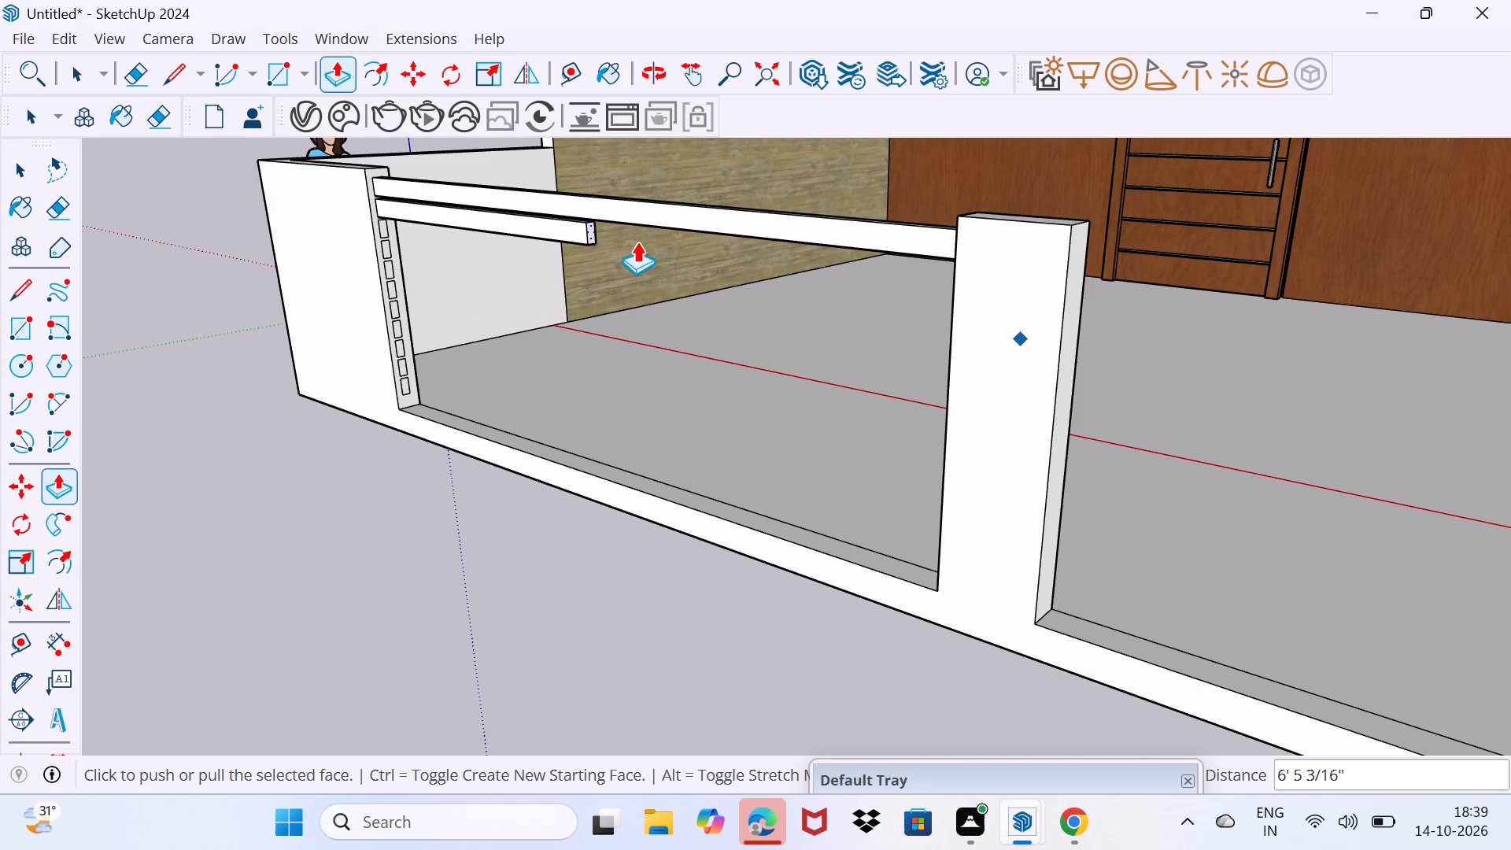
left_click_drag(523, 242, 950, 346)
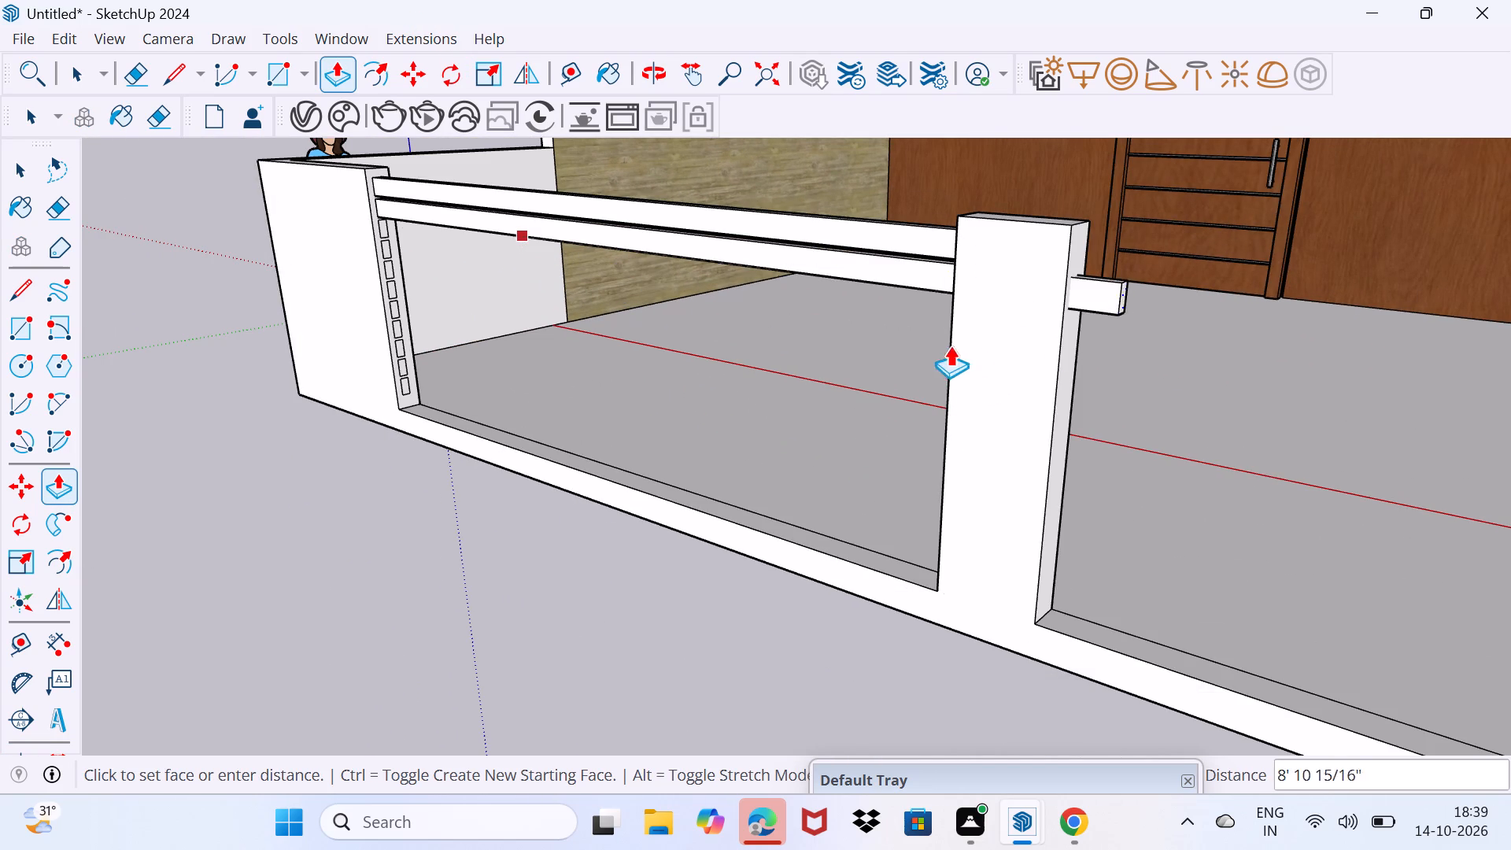
left_click_drag(950, 346, 919, 346)
left_click(919, 346)
key("space")
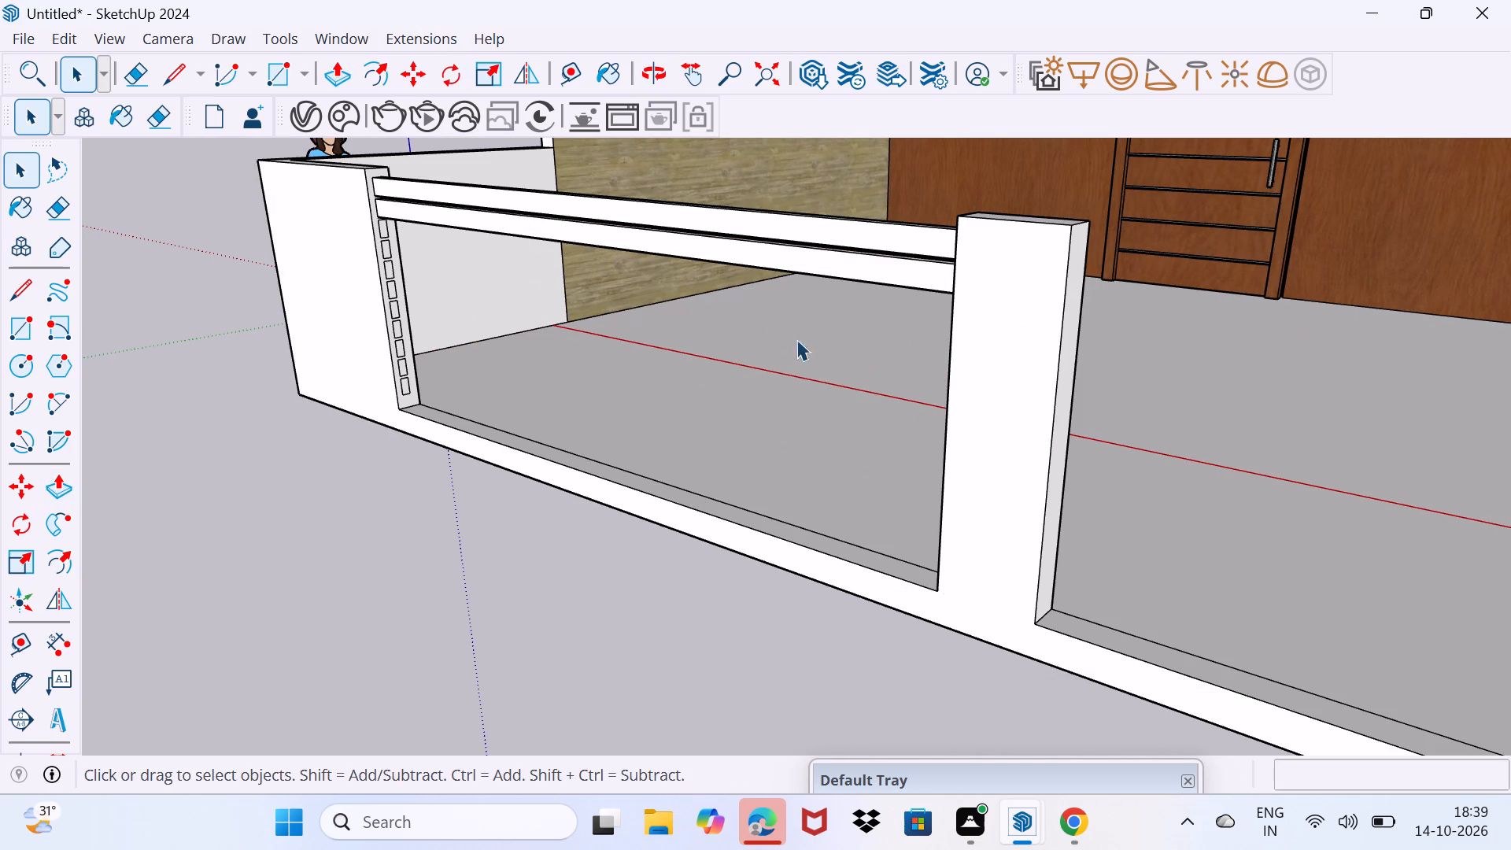
Push/Pull the rectangle directly below the second rail about 14' across the opening into the next pillar as the third rail.
scroll(337, 266, "up", 2)
left_click(391, 220)
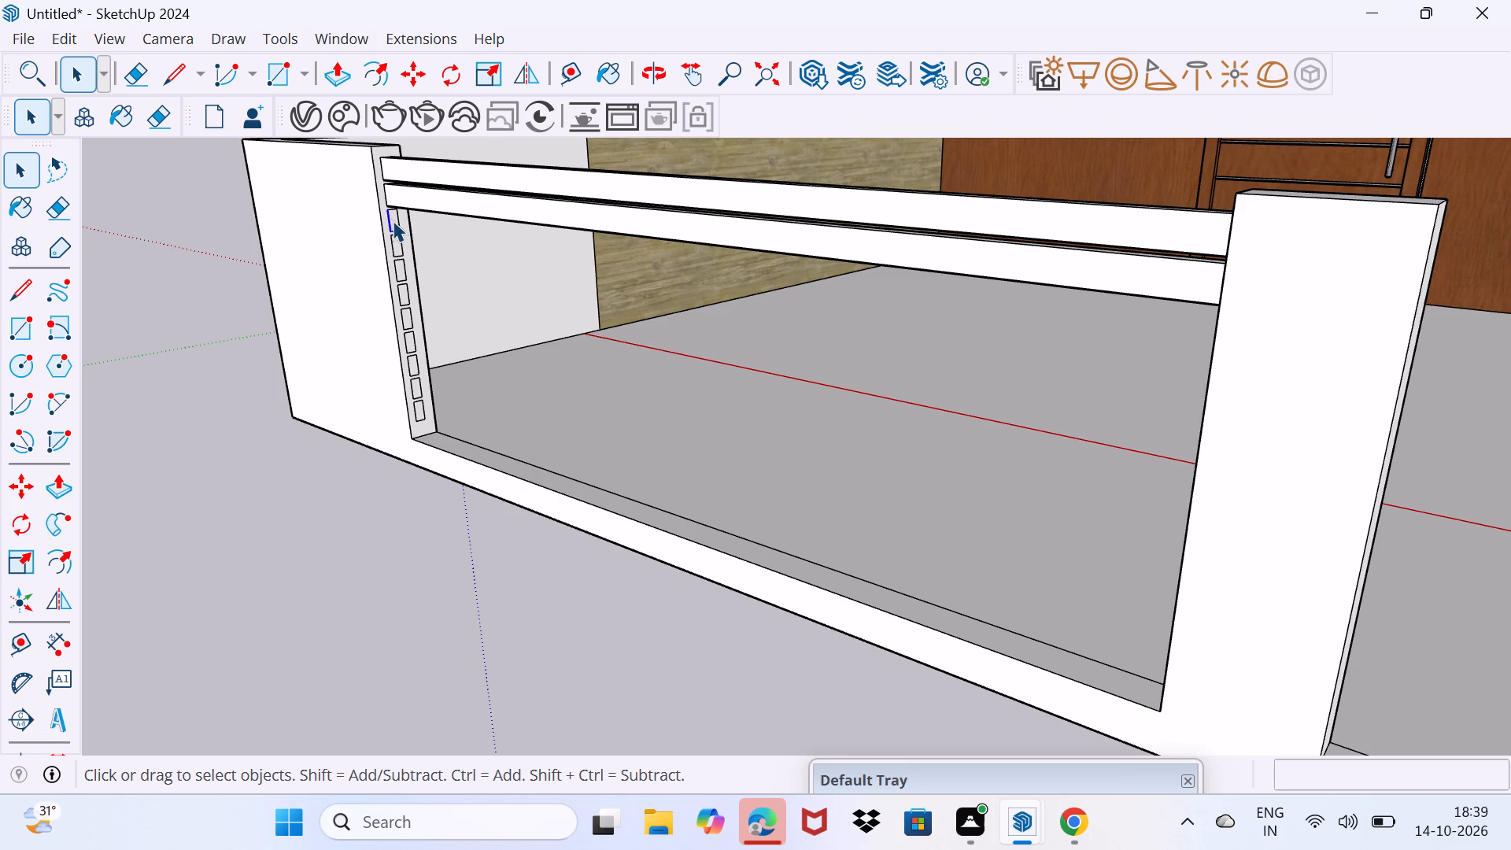
left_click(396, 220)
scroll(400, 221, "up", 3)
left_click(392, 224)
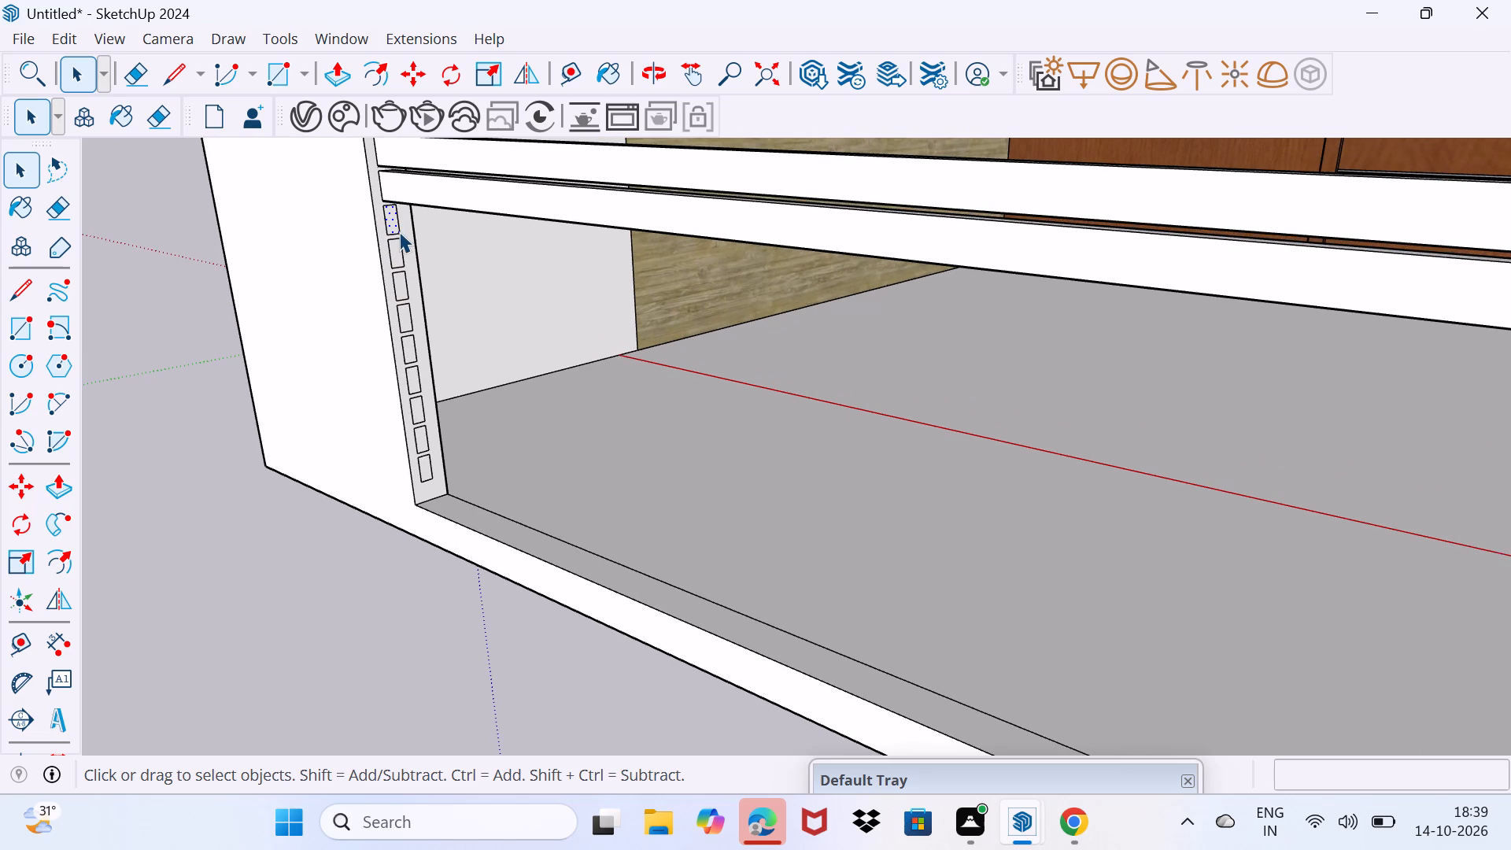
key("p")
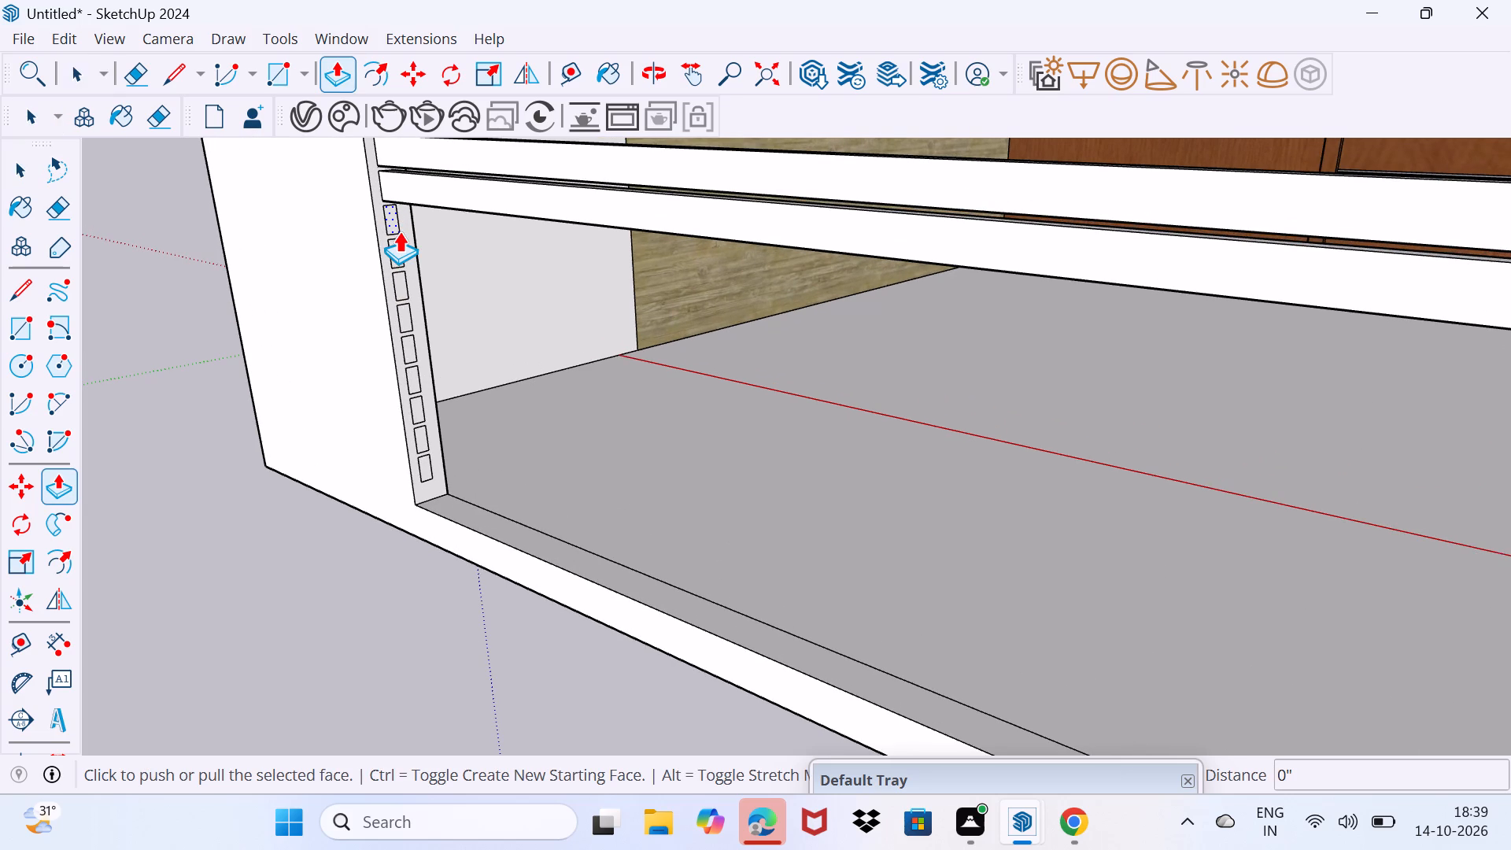
left_click(399, 231)
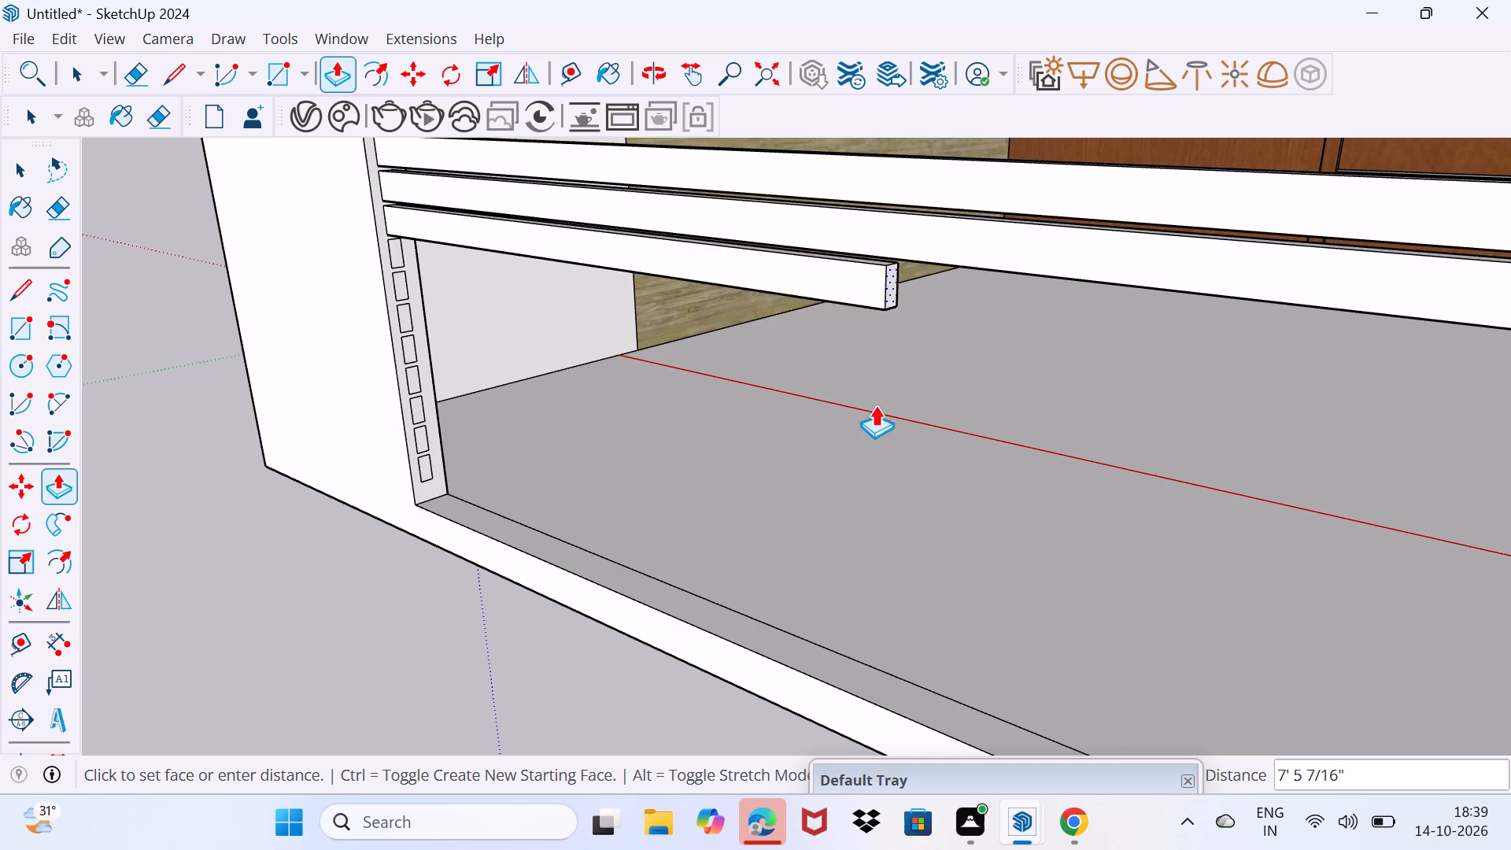
scroll(876, 406, "down", 5)
left_click(1232, 495)
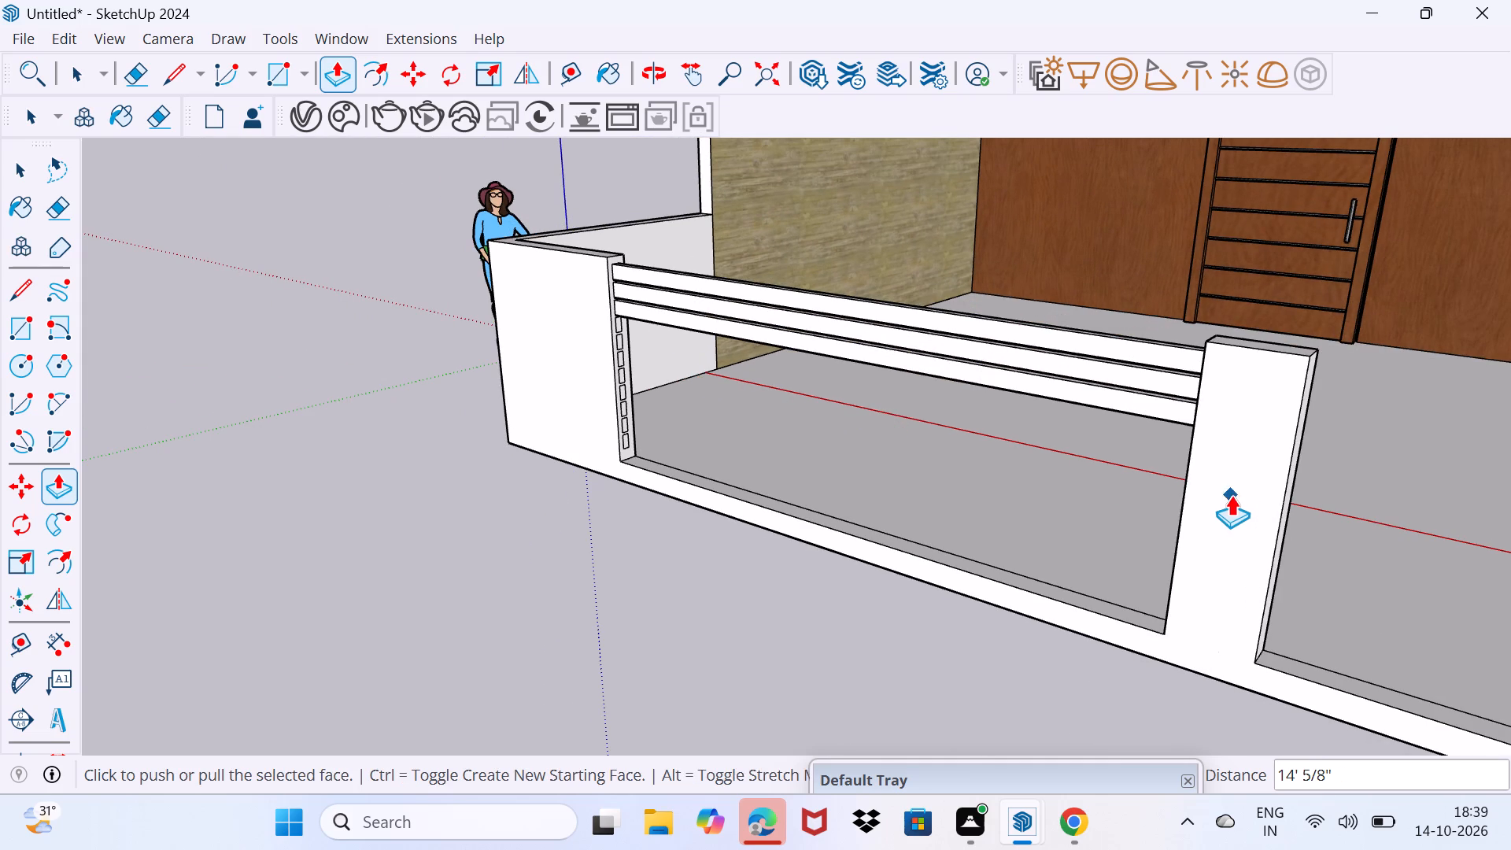
key("space")
left_click_drag(1095, 529, 1118, 492)
Push/Pull the rectangle below the third rail about 13' 4" into the next pillar to form the fourth rail.
scroll(780, 354, "up", 3)
scroll(491, 345, "up", 3)
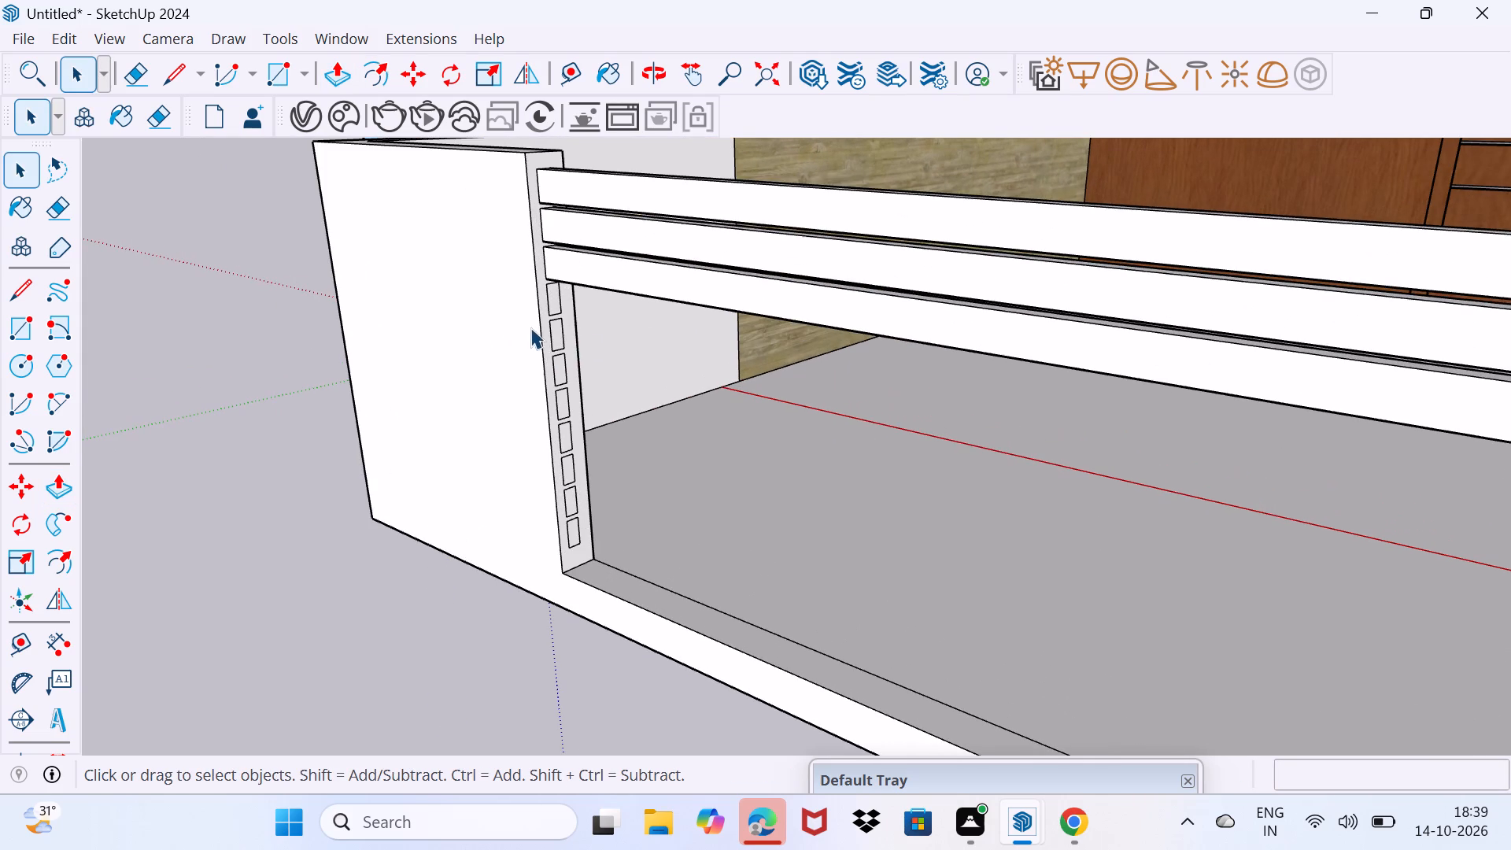
left_click(555, 301)
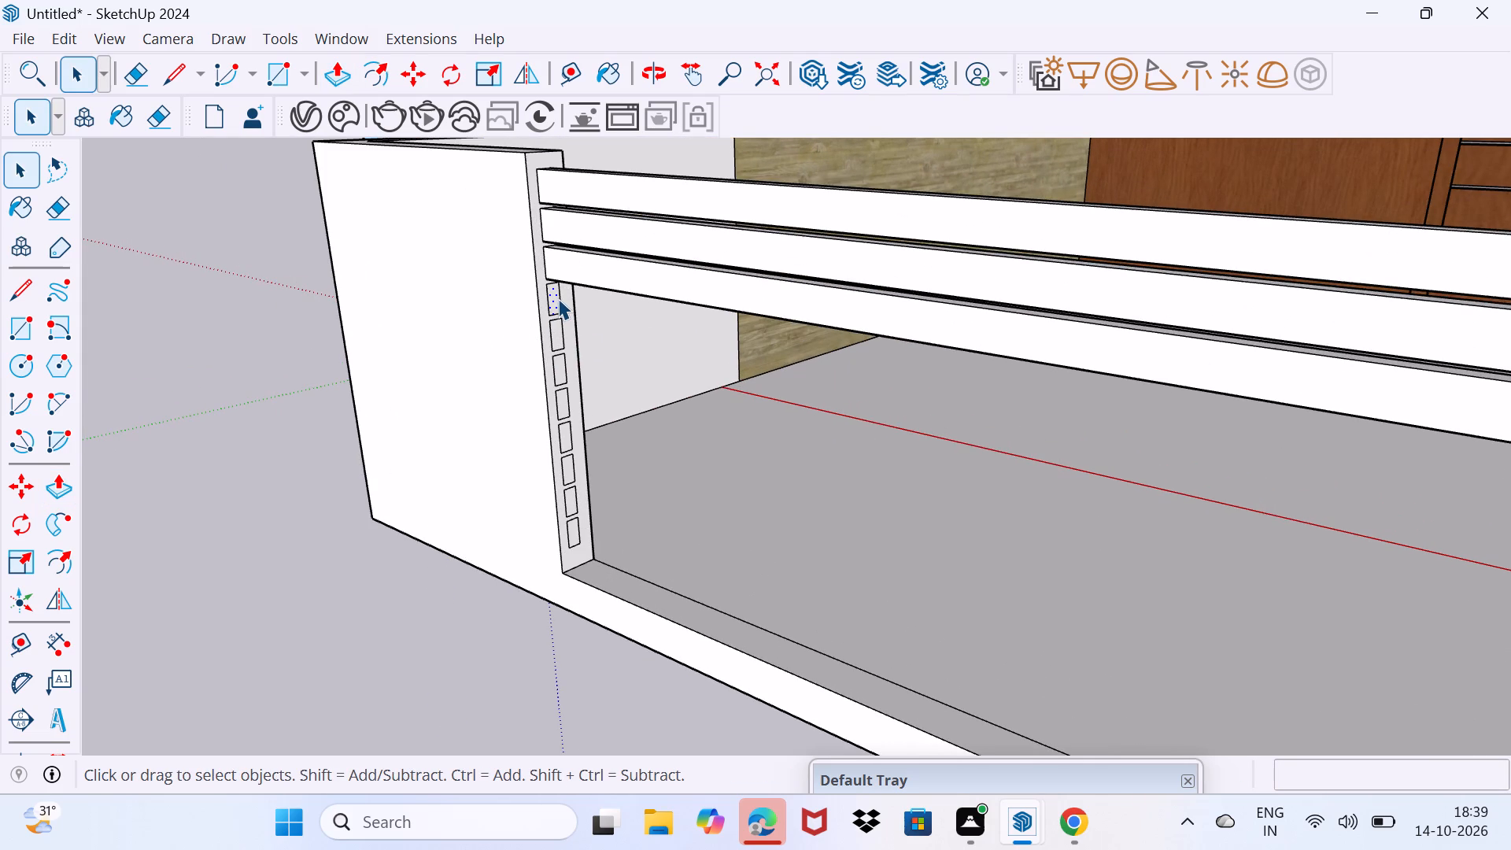
key("p")
left_click(563, 294)
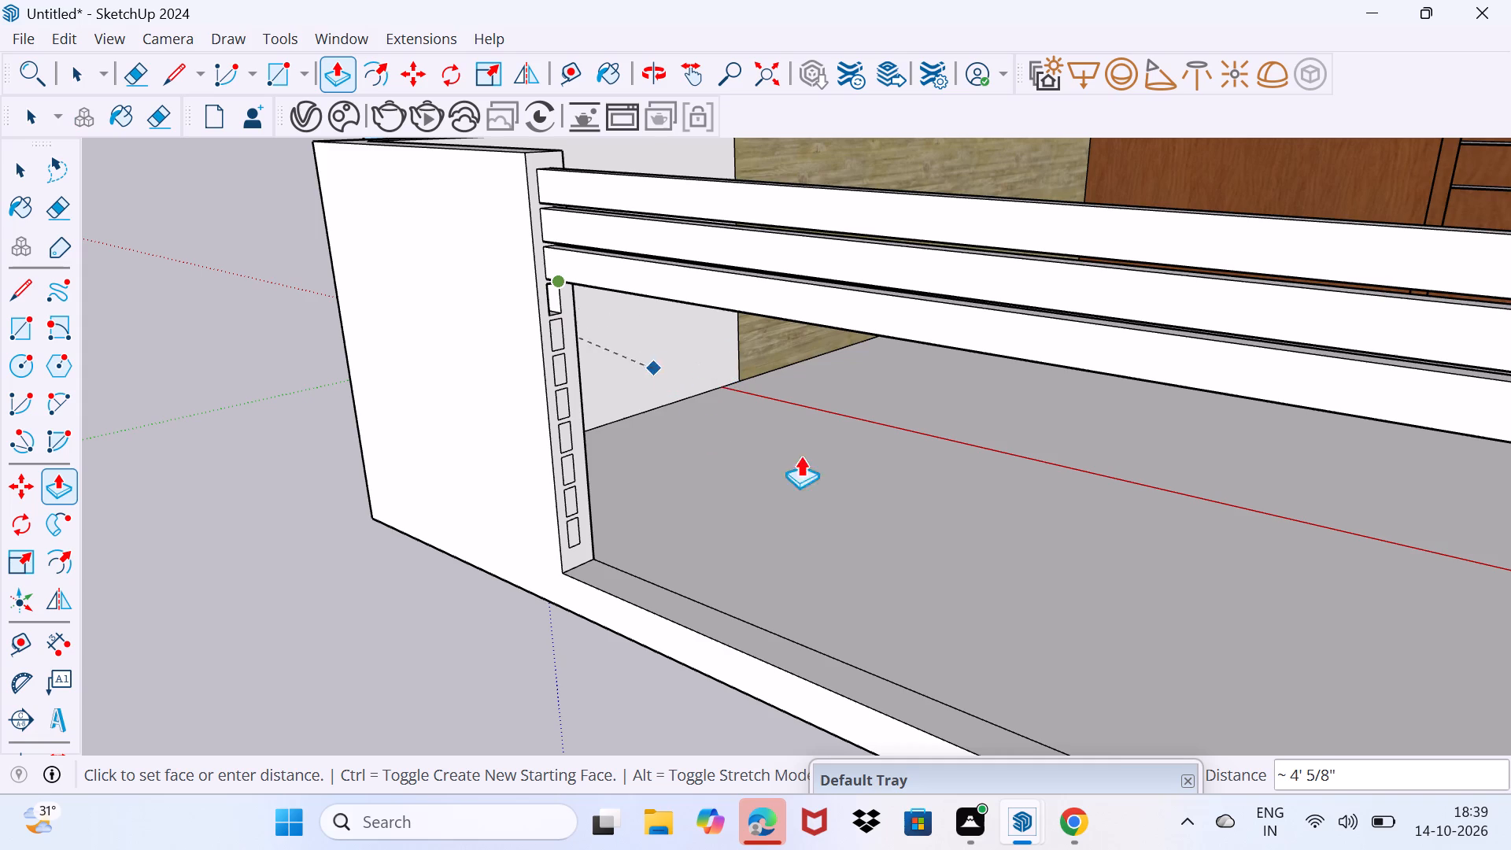
scroll(921, 490, "down", 8)
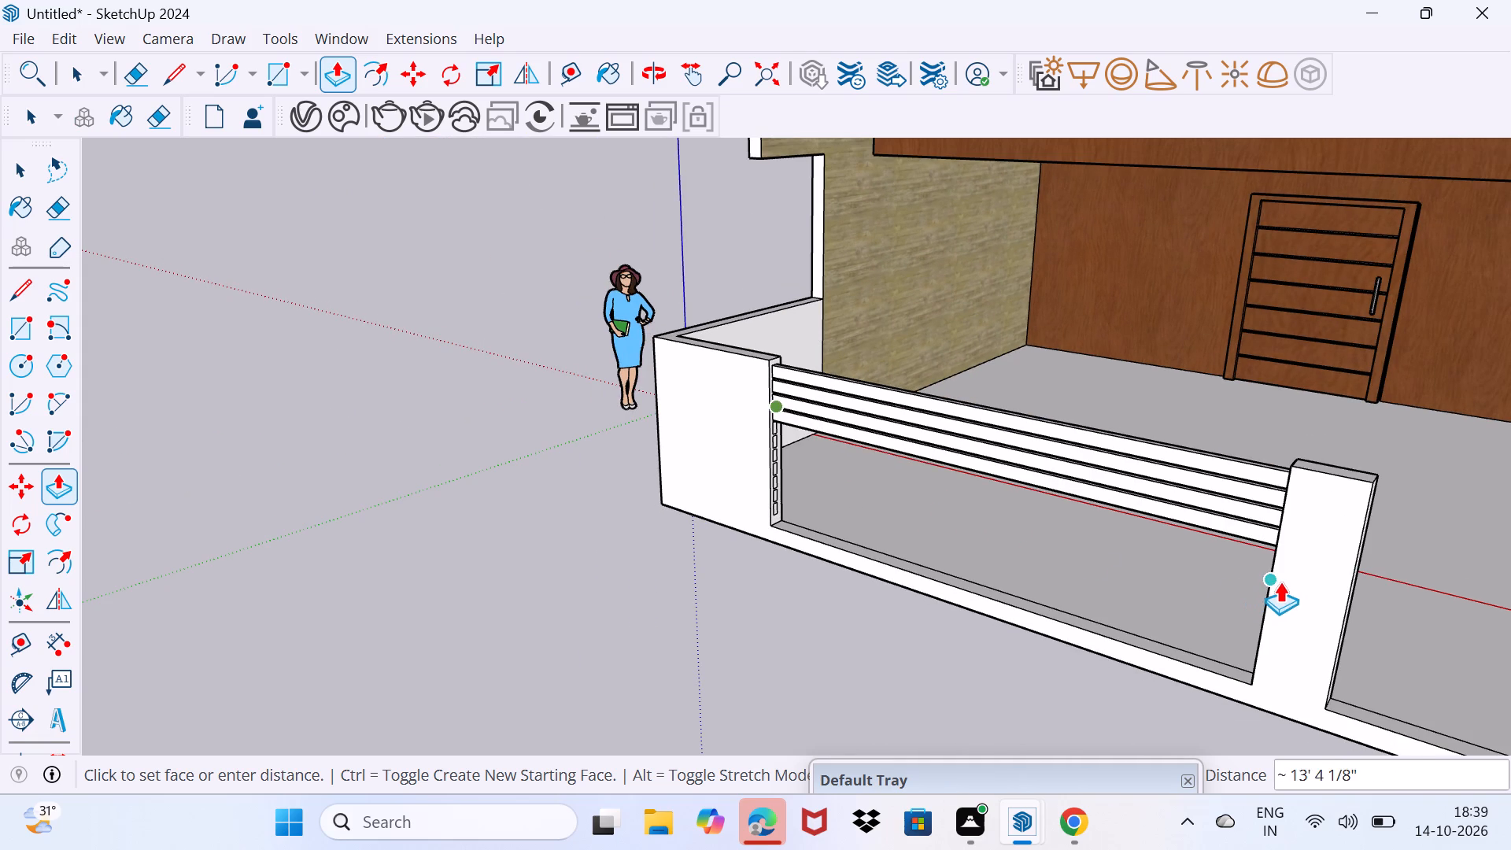
left_click(1289, 582)
key("space")
left_click_drag(959, 578, 988, 536)
Push/Pull the rectangle below the fourth rail about 13' 5" into the next pillar to form the fifth rail.
scroll(859, 506, "up", 1)
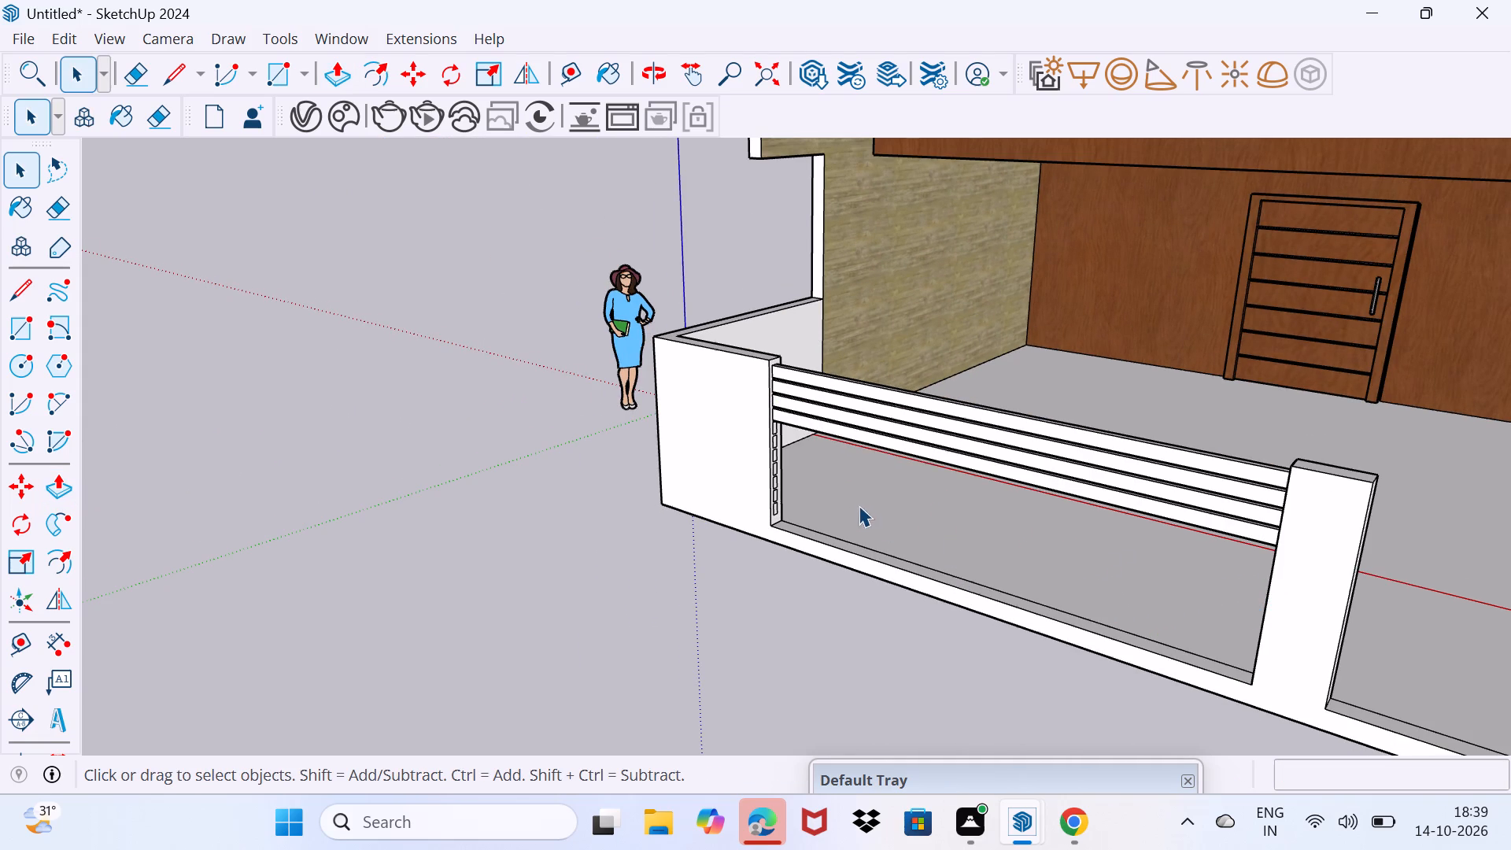
scroll(859, 505, "up", 6)
left_click(682, 343)
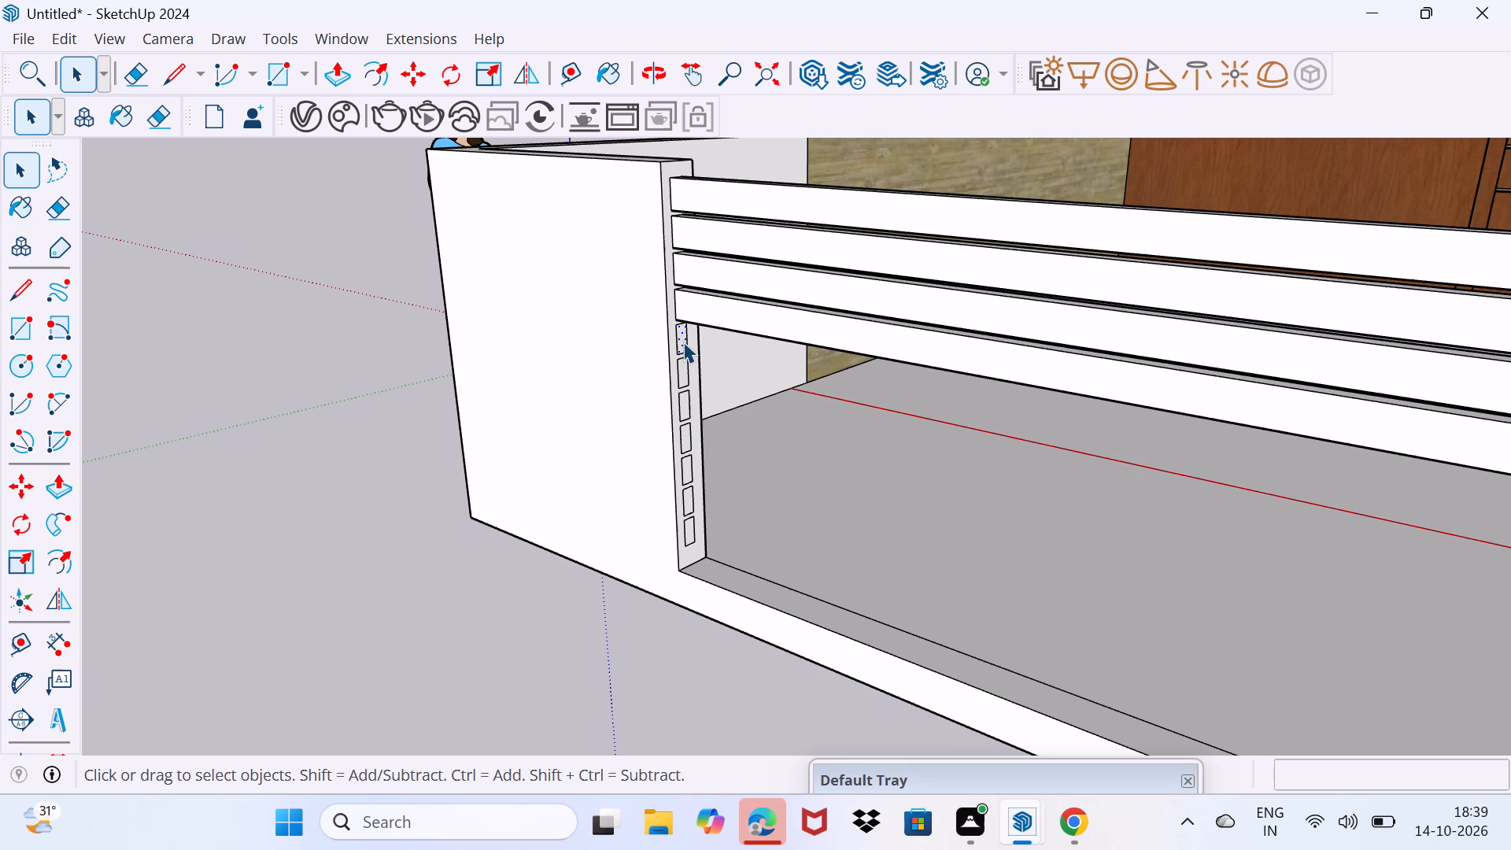
key("p")
scroll(683, 342, "up", 1)
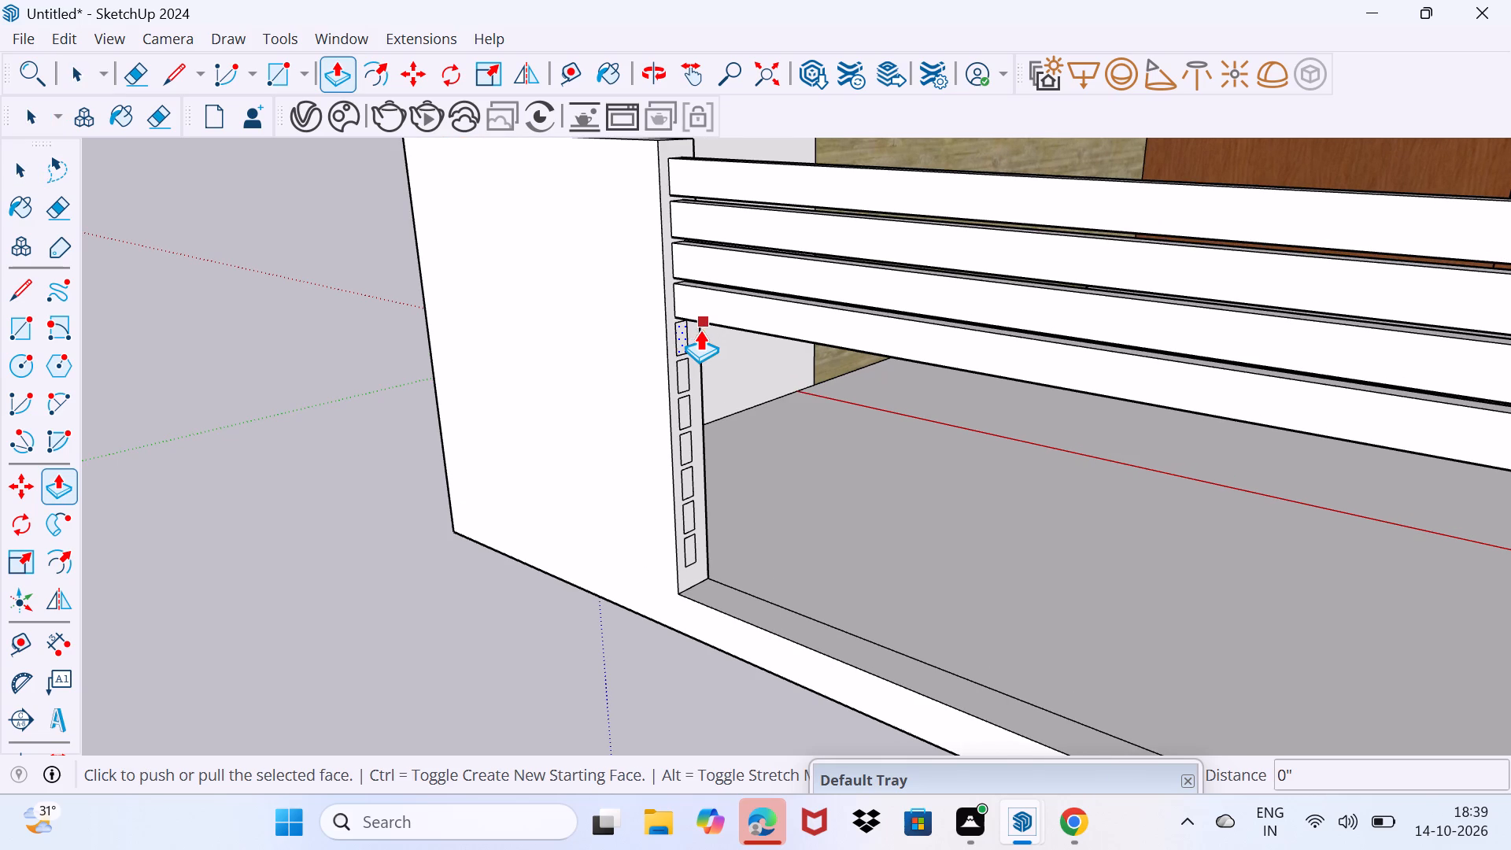
left_click(700, 331)
scroll(1160, 470, "down", 8)
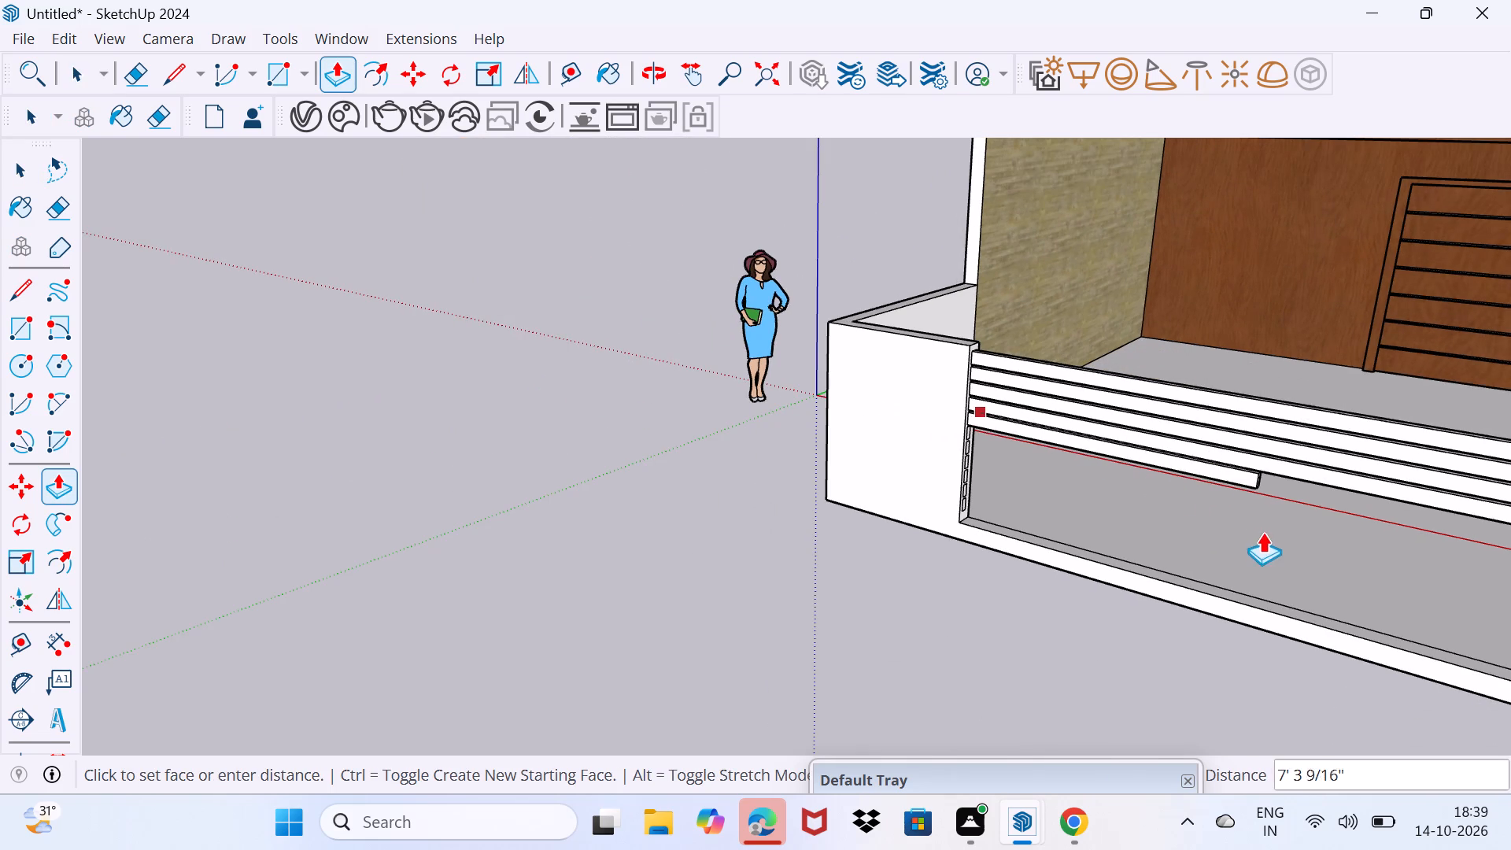
middle_click_drag(1262, 532, 892, 396)
left_click(1076, 419)
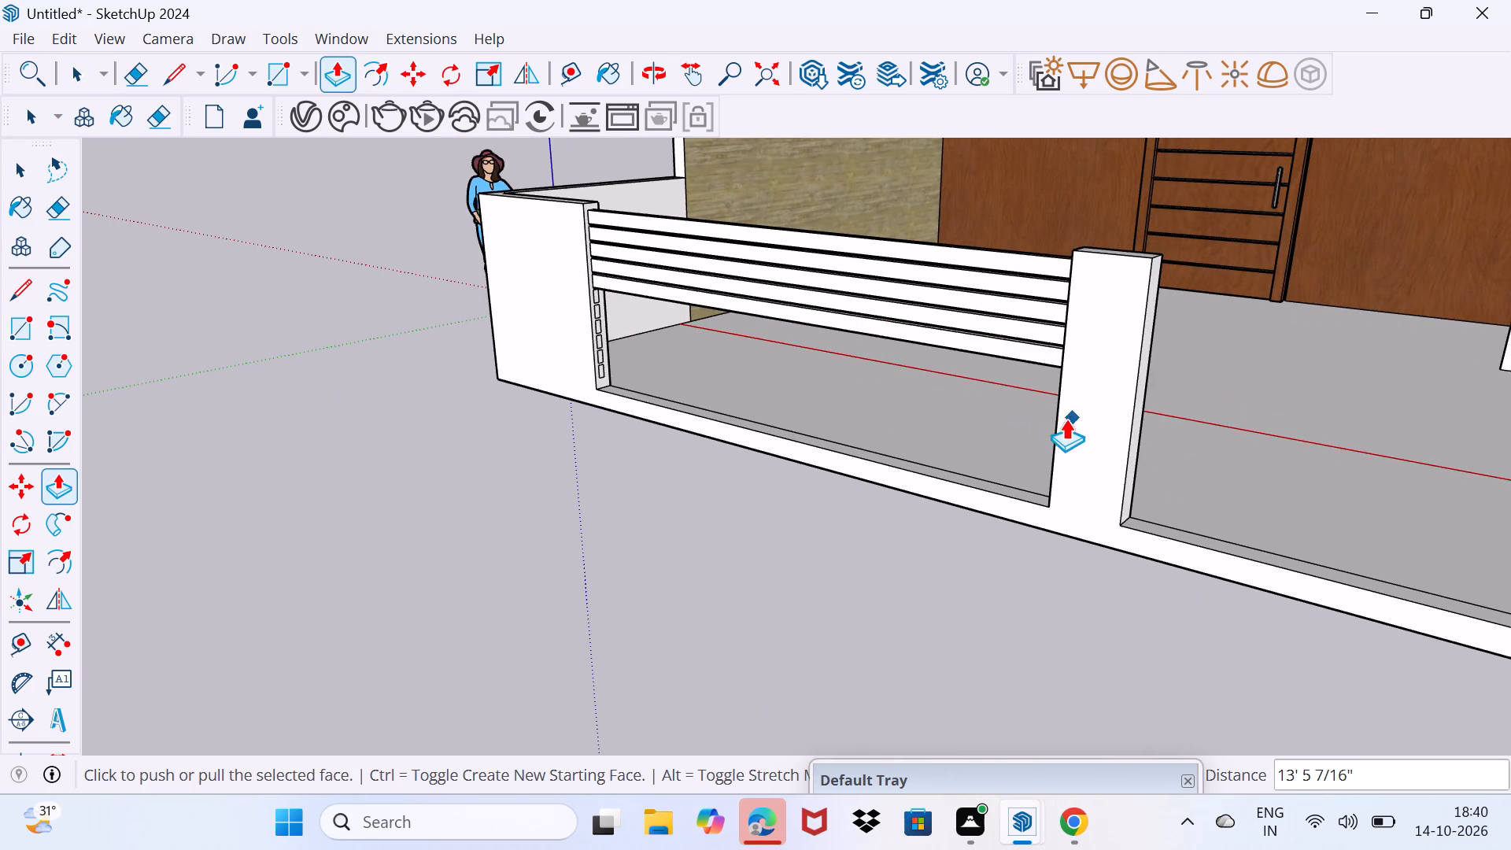
key("space")
left_click_drag(898, 408, 972, 342)
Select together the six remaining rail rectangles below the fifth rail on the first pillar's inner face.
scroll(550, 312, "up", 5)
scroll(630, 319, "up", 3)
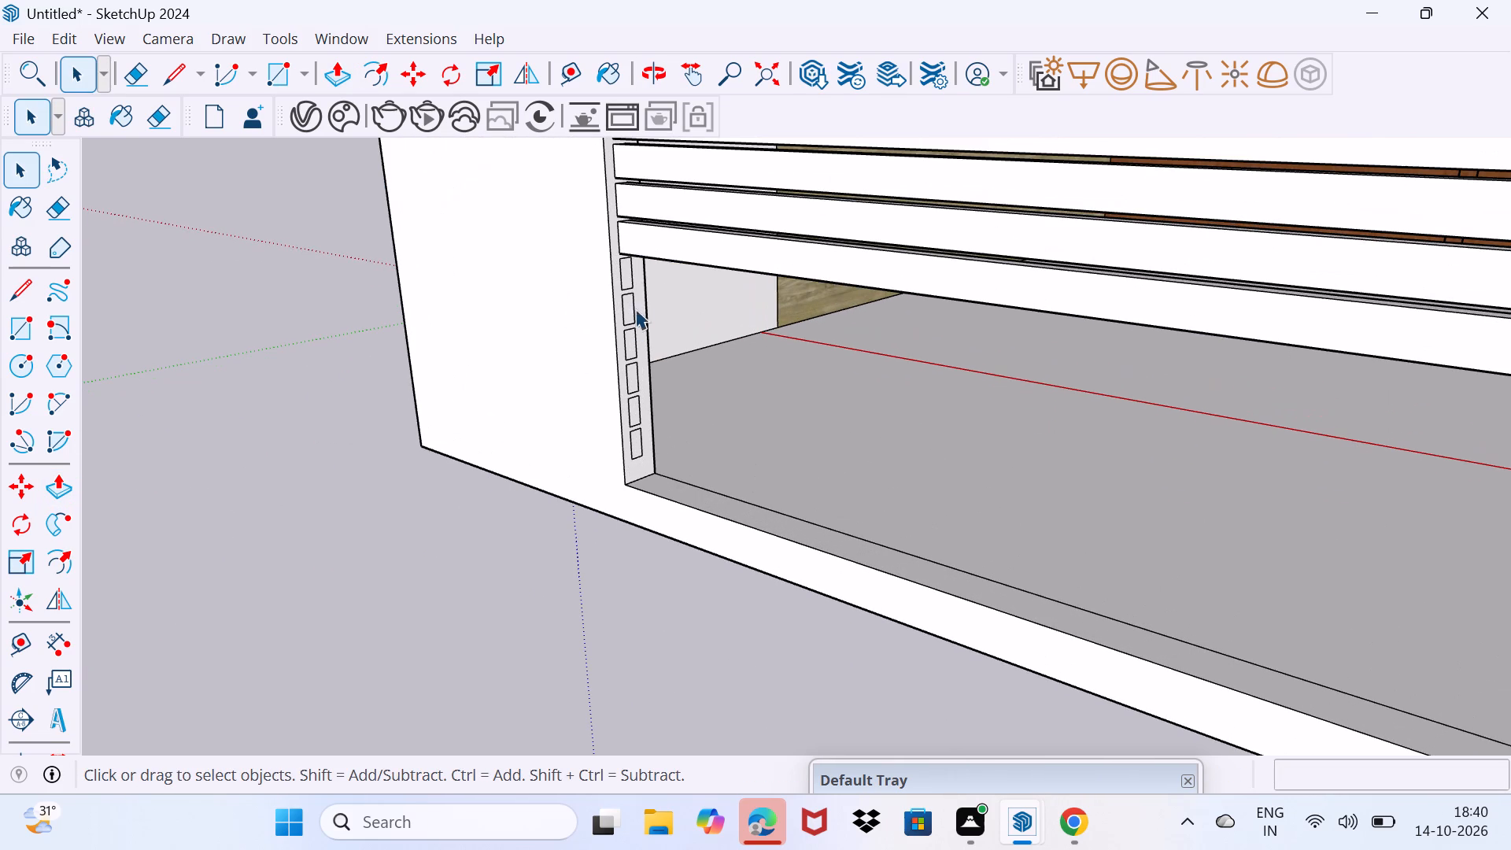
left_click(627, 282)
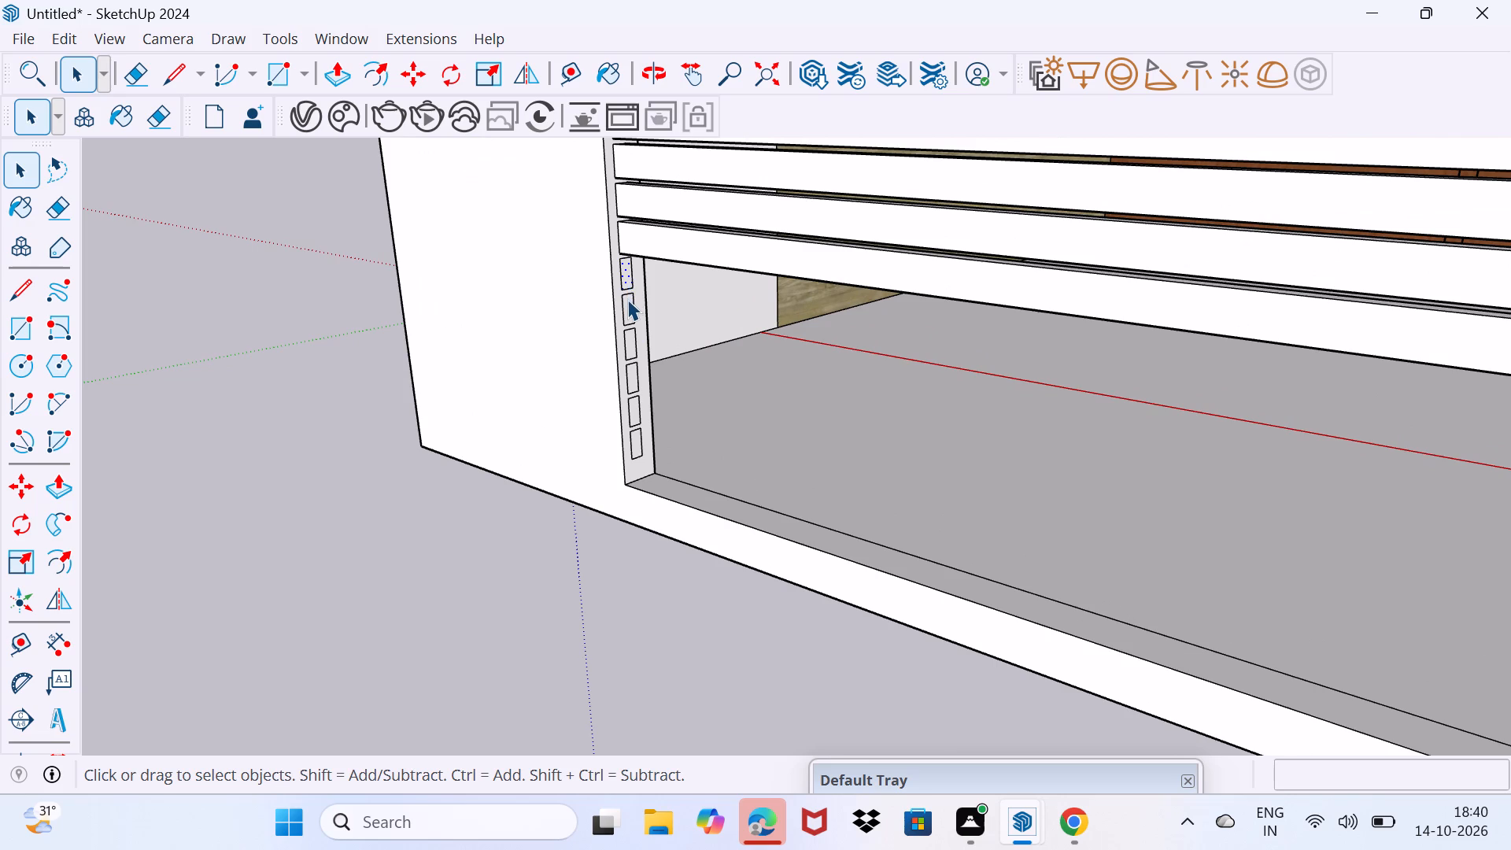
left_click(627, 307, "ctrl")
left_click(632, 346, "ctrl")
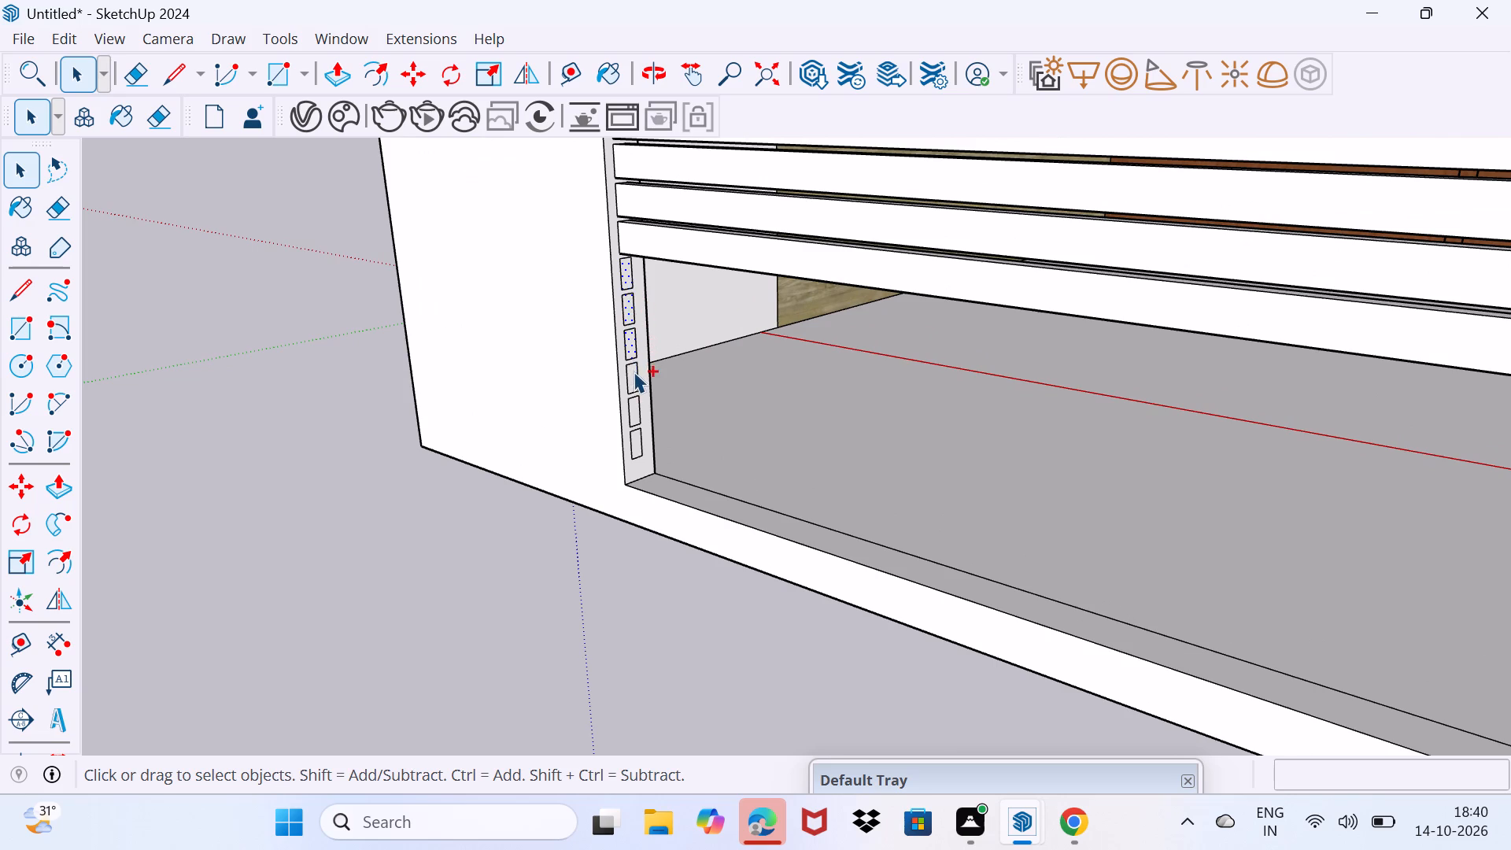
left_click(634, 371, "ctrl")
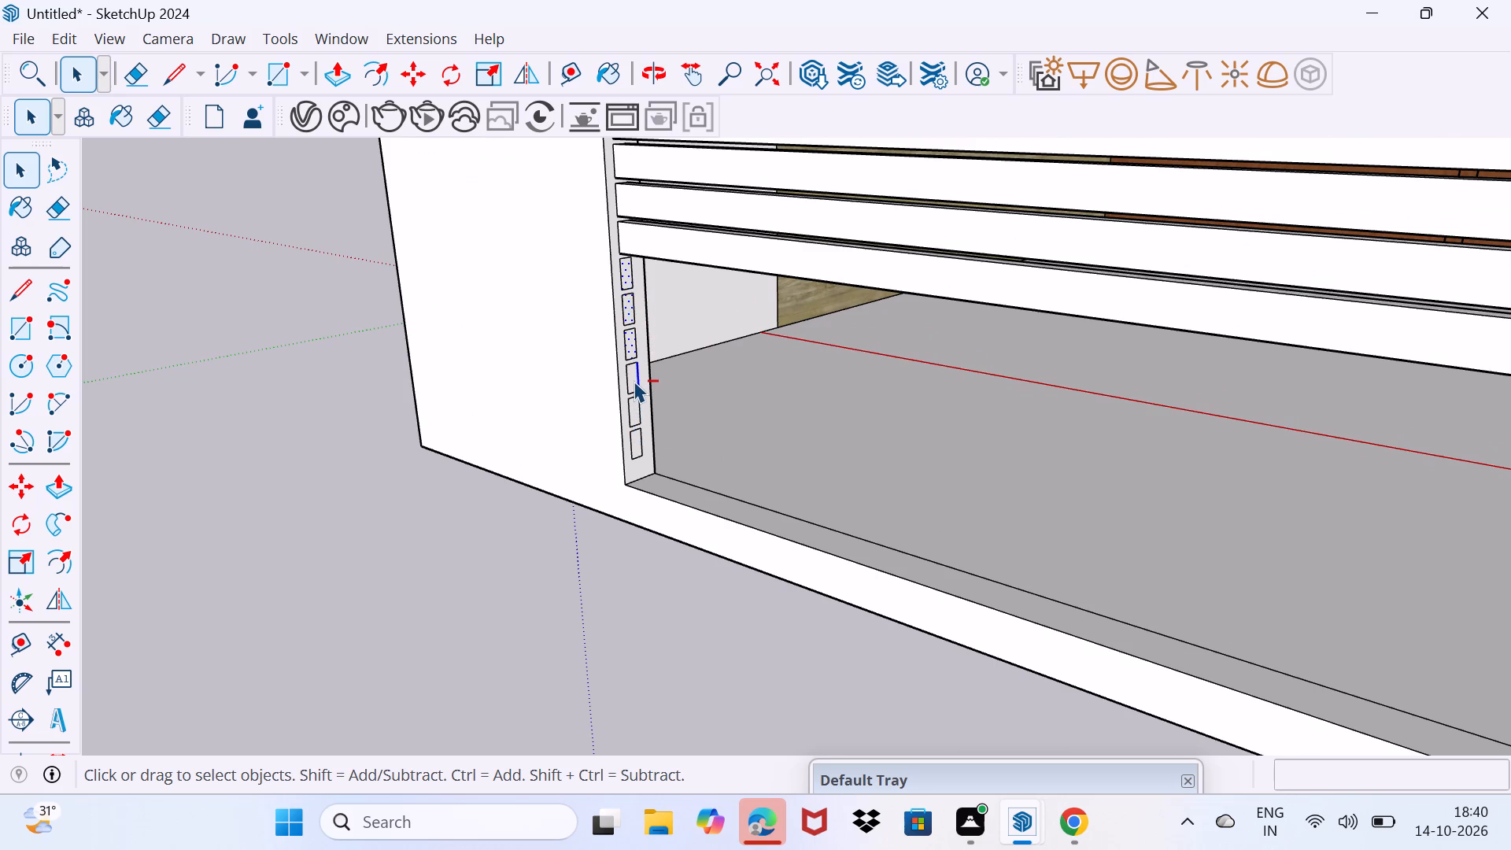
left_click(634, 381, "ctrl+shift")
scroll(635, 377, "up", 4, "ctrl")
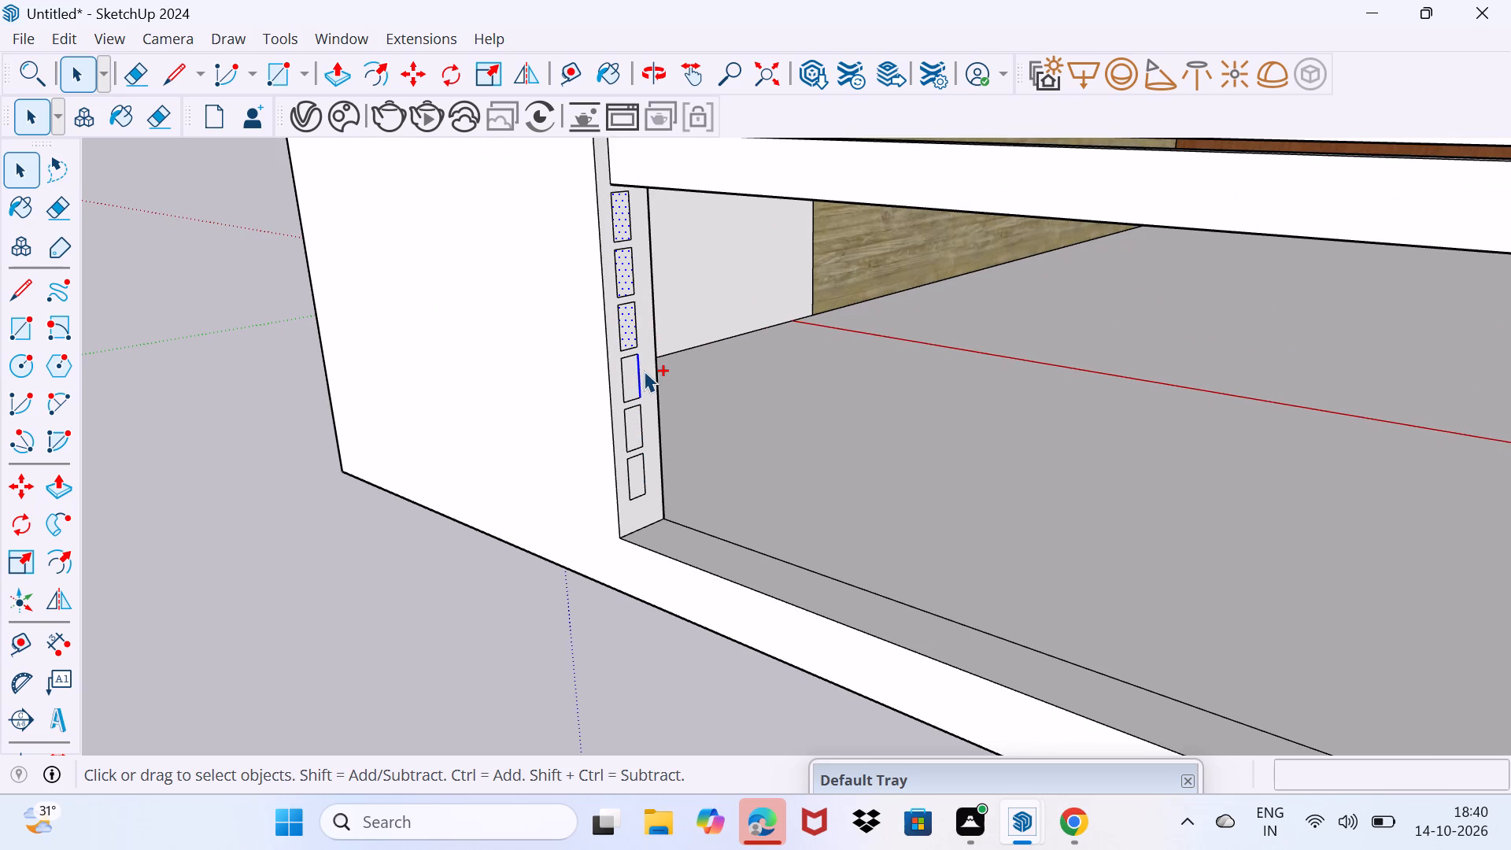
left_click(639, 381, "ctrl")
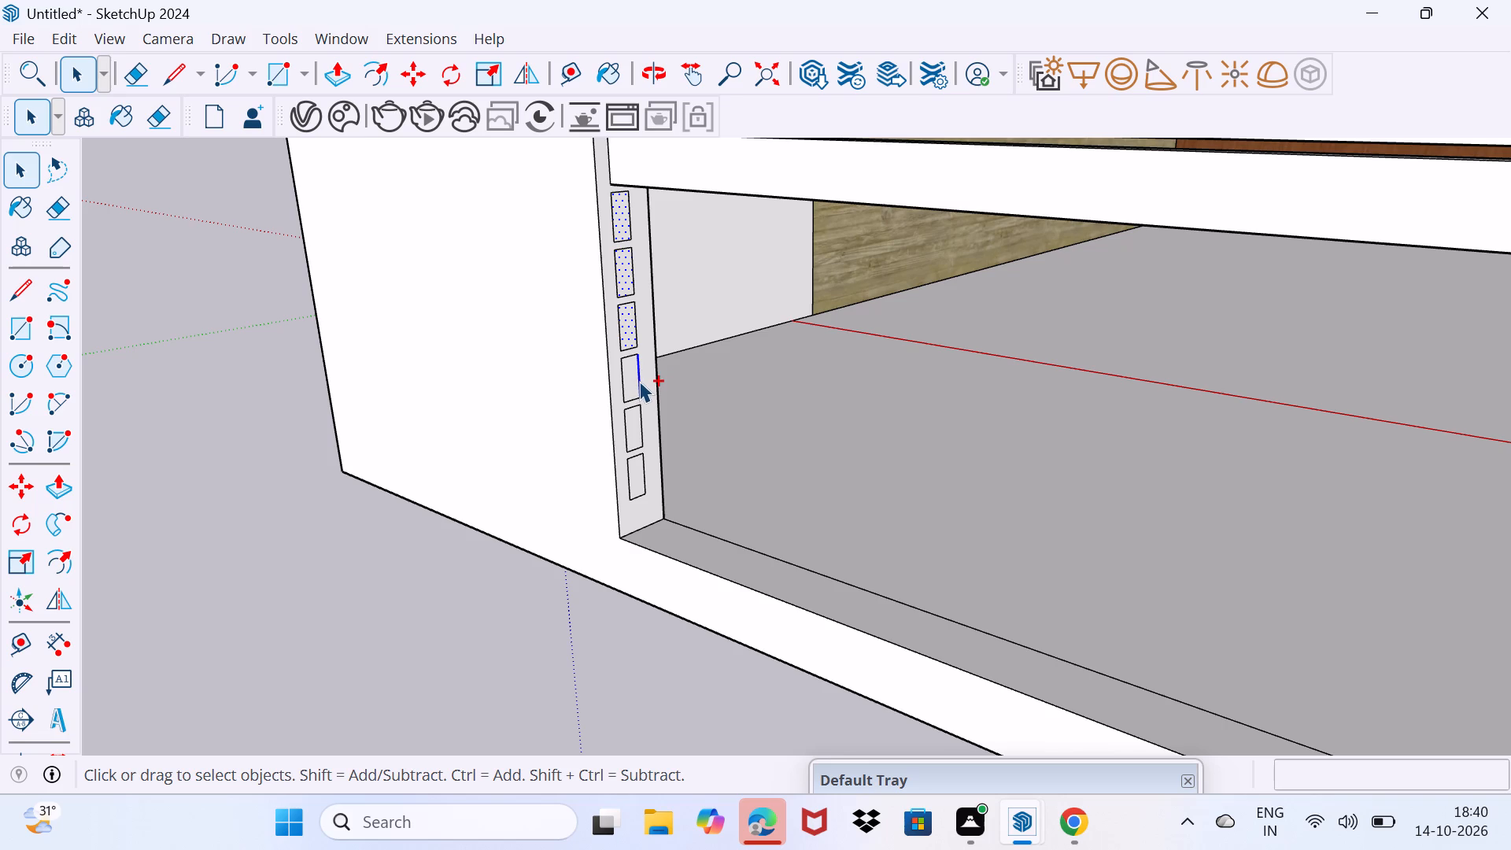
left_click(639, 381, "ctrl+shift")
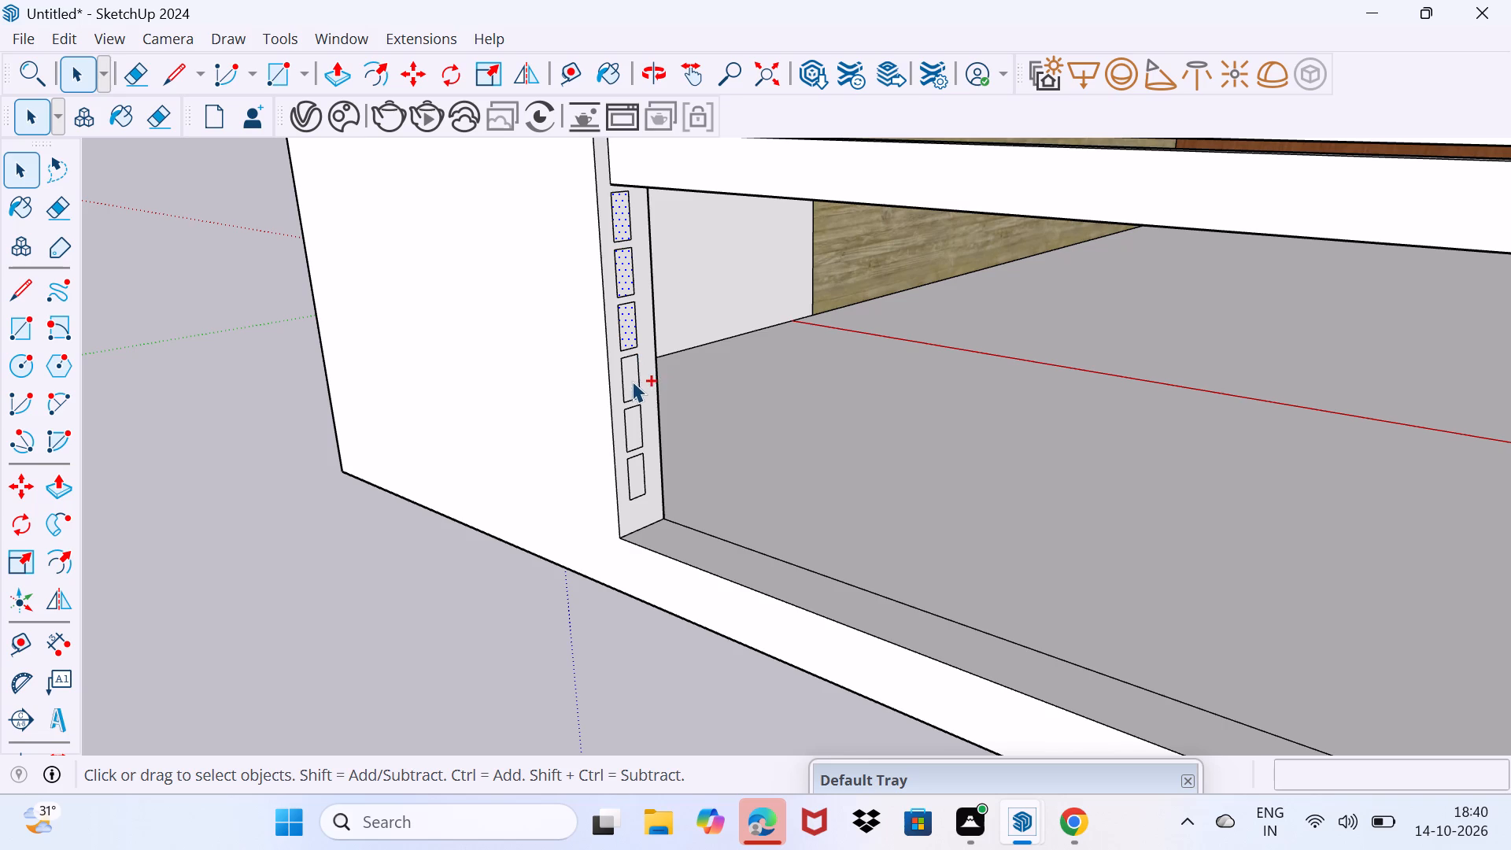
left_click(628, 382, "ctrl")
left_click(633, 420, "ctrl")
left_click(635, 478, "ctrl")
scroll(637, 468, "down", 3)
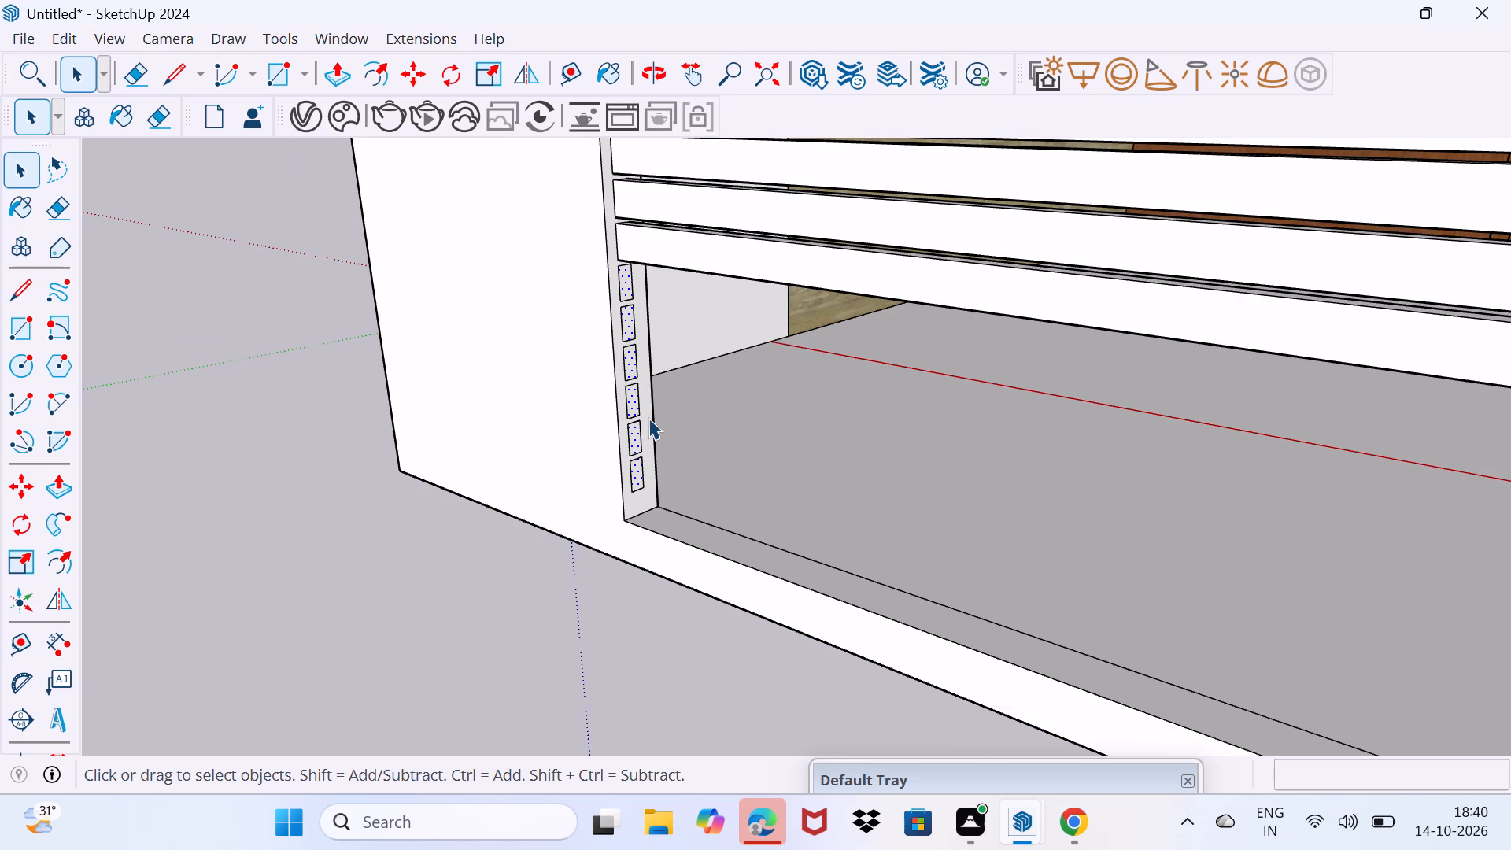
Push/Pull the rectangle directly below the fifth rail about 5' 1" into the opening to start the sixth rail.
key("p")
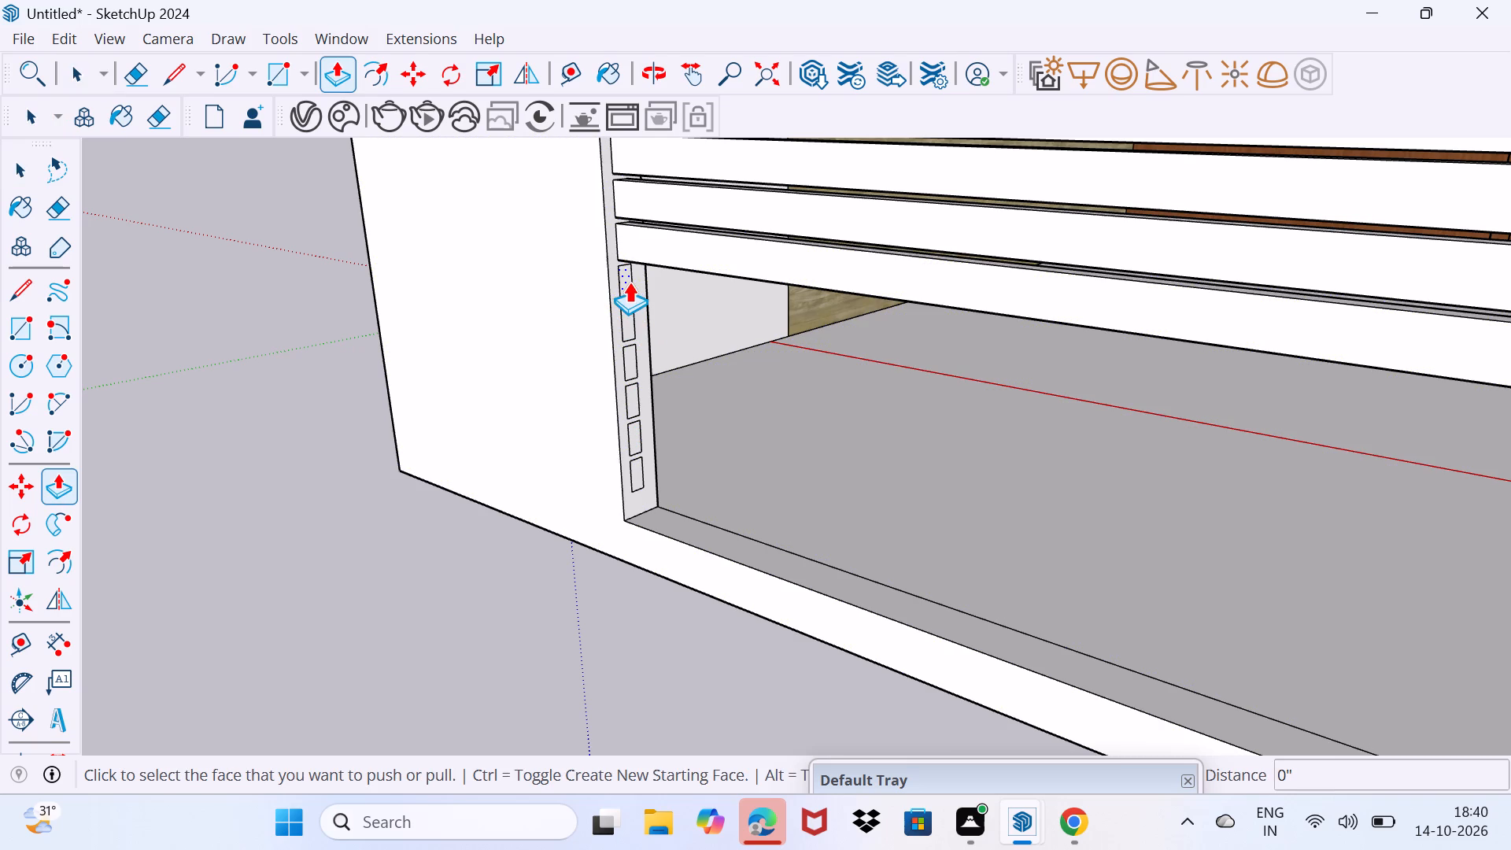
left_click(630, 285)
left_click_drag(626, 278, 1078, 514)
scroll(1078, 514, "down", 4)
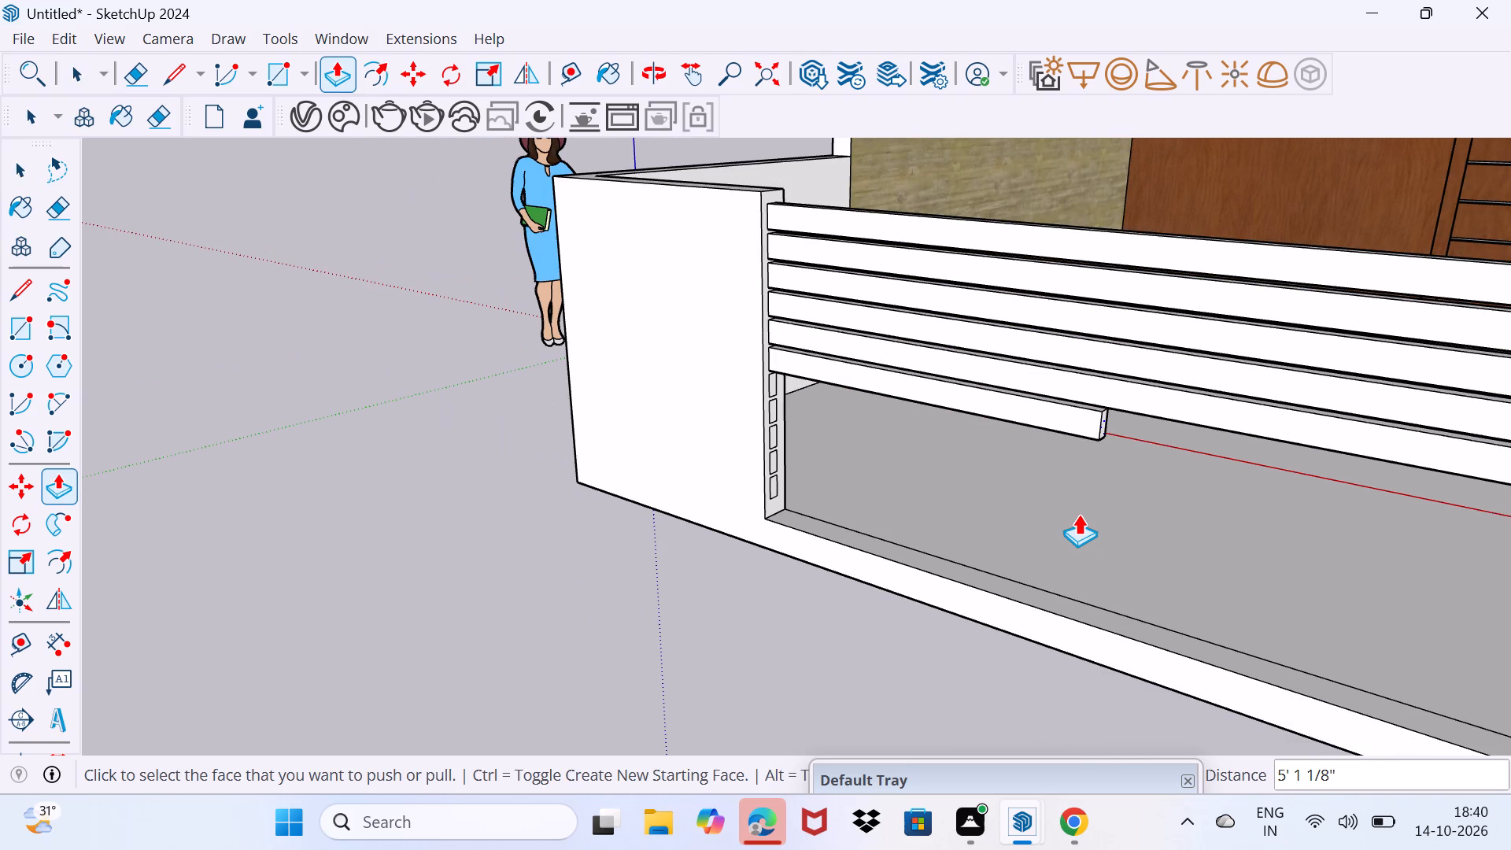
Push/Pull the sixth rail's front face outward by about 1 5/8".
left_click_drag(1089, 416, 1230, 531)
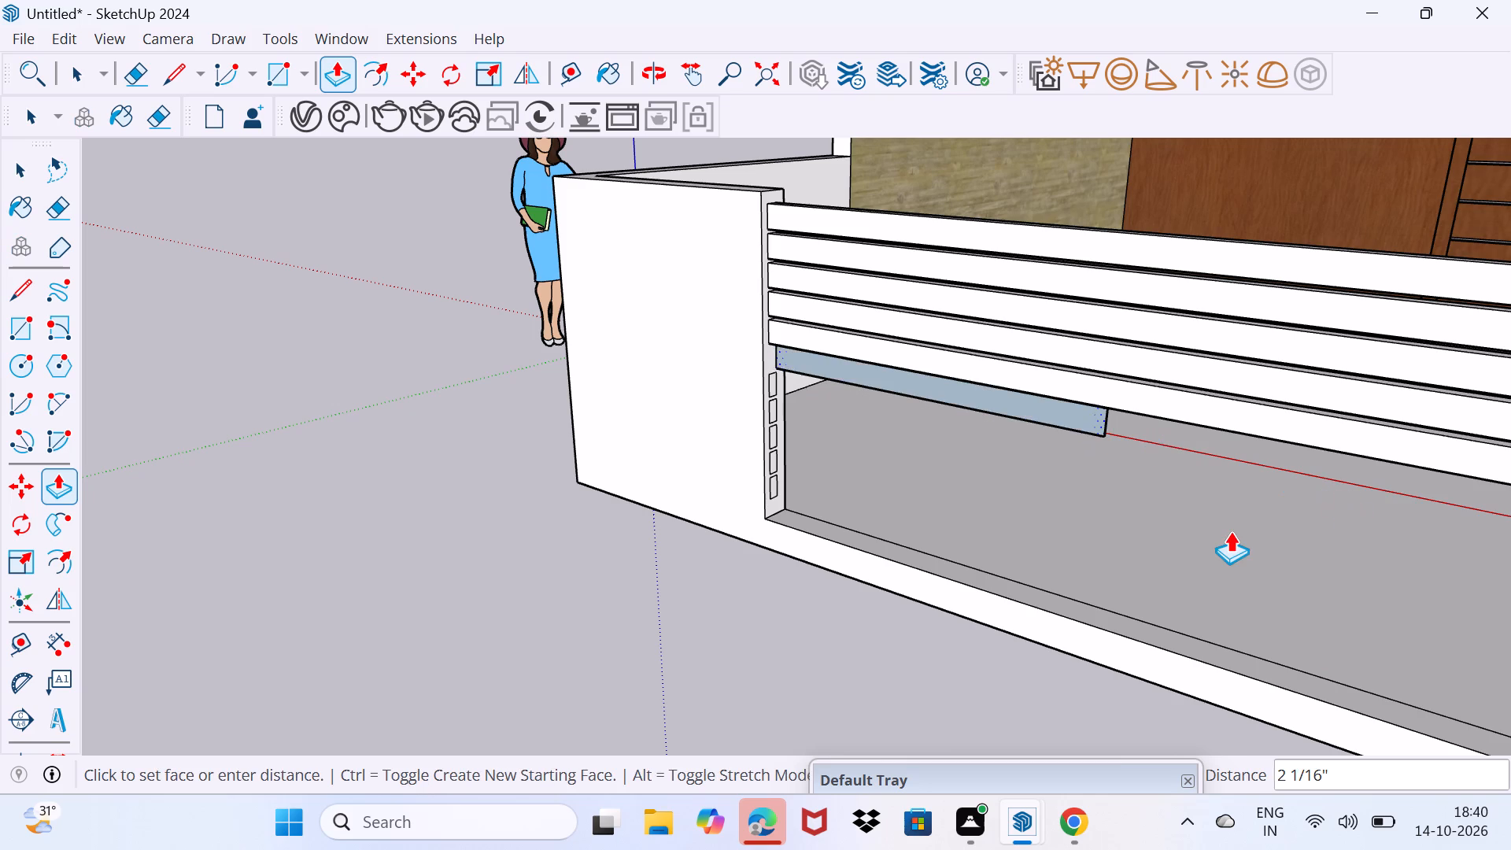
left_click_drag(1230, 531, 1225, 535)
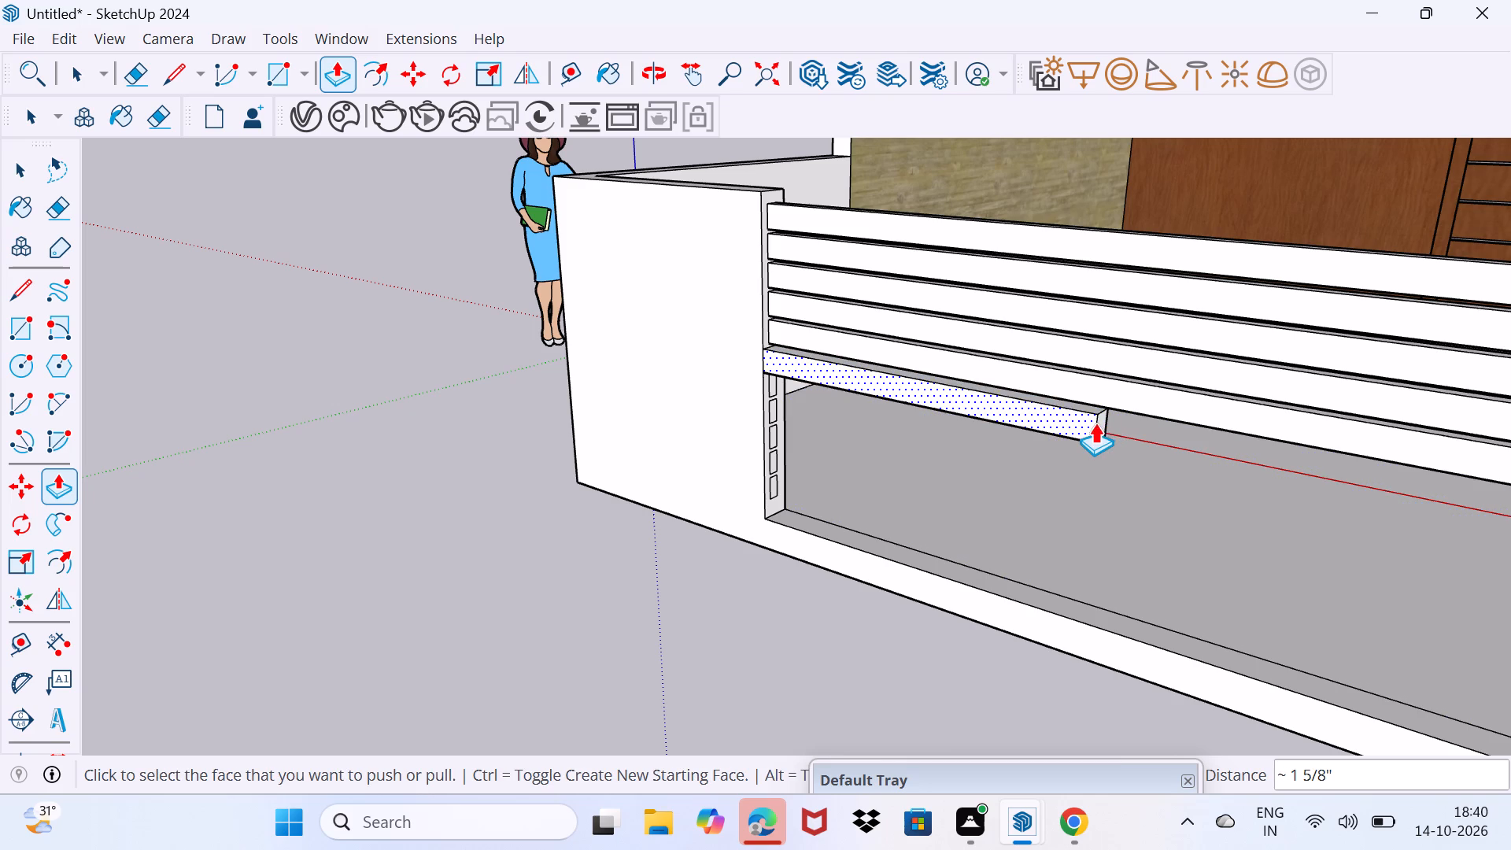
Extend the sixth rail's free end about 8' 3" across the opening into the next wall pillar.
left_click(1100, 423)
scroll(1304, 504, "down", 8)
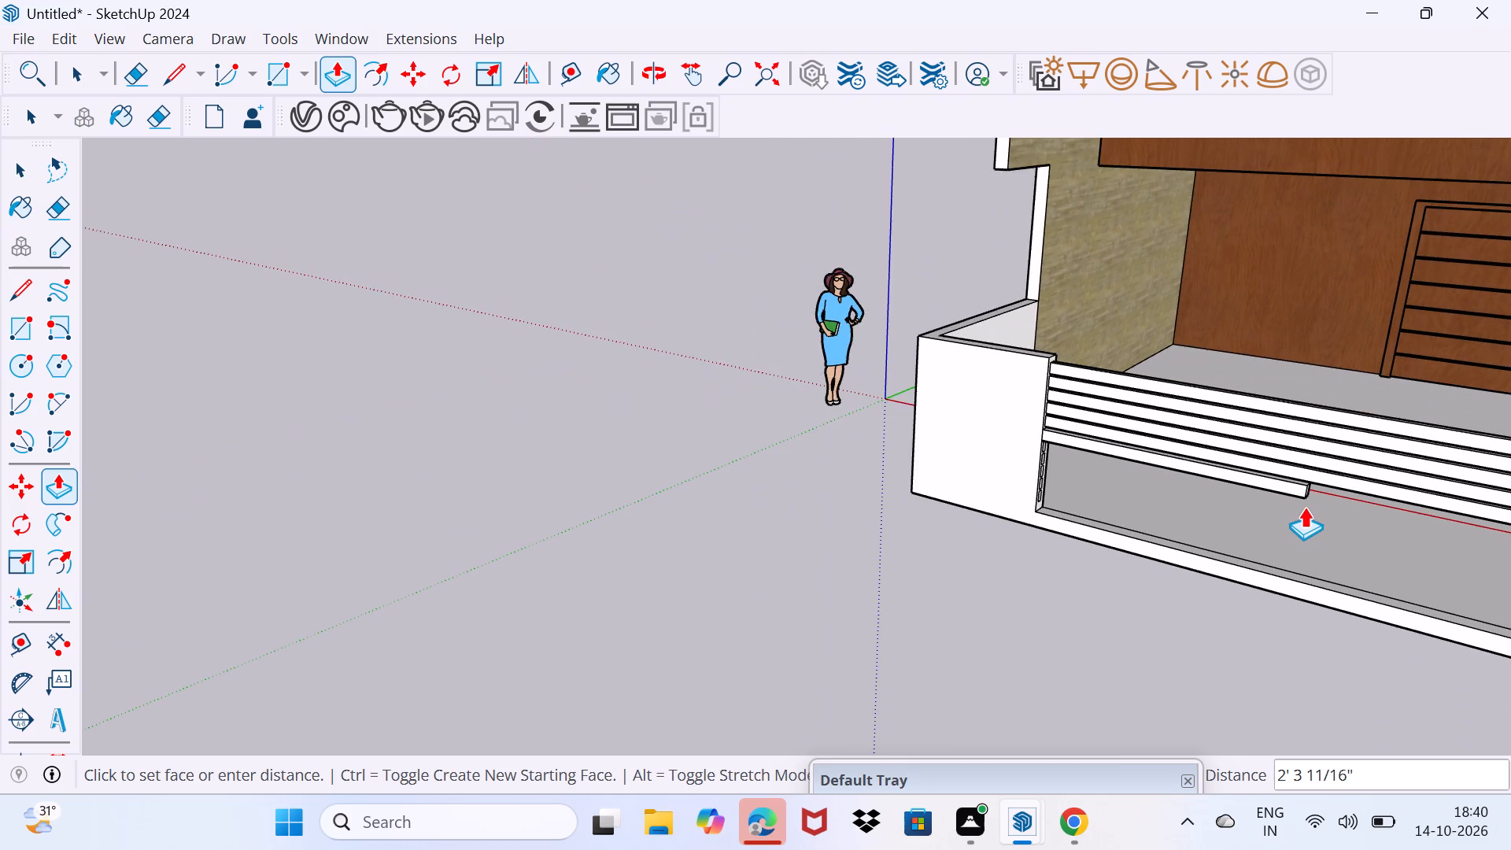
middle_click_drag(1304, 507, 803, 341)
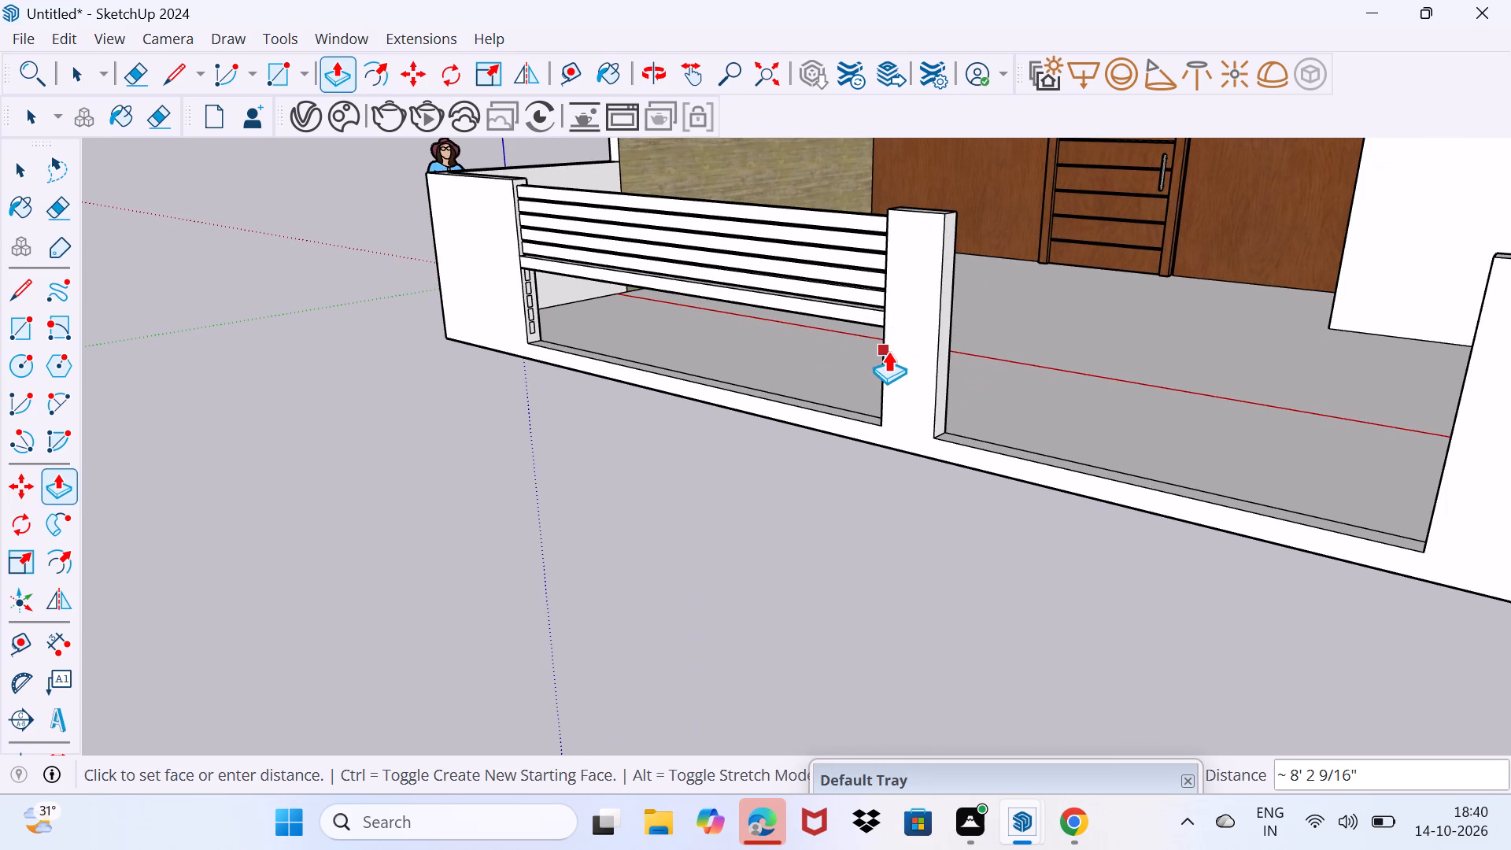
left_click(888, 351)
key("space")
Push/Pull the rectangle below the sixth rail about 13' 4" into the next pillar to form the seventh rail.
scroll(543, 326, "up", 13)
left_click(500, 199)
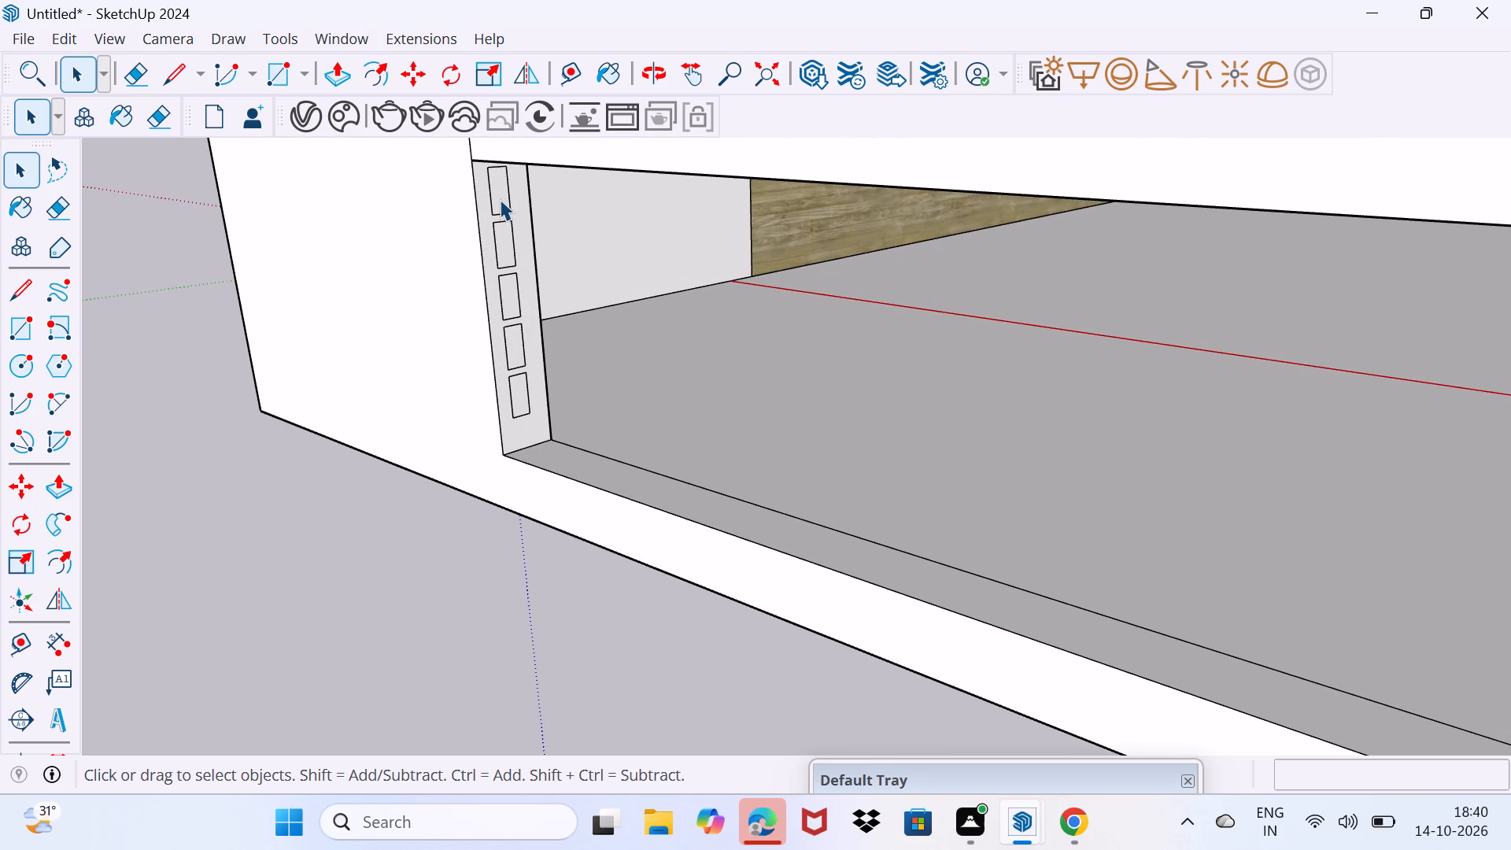
key("p")
left_click(500, 199)
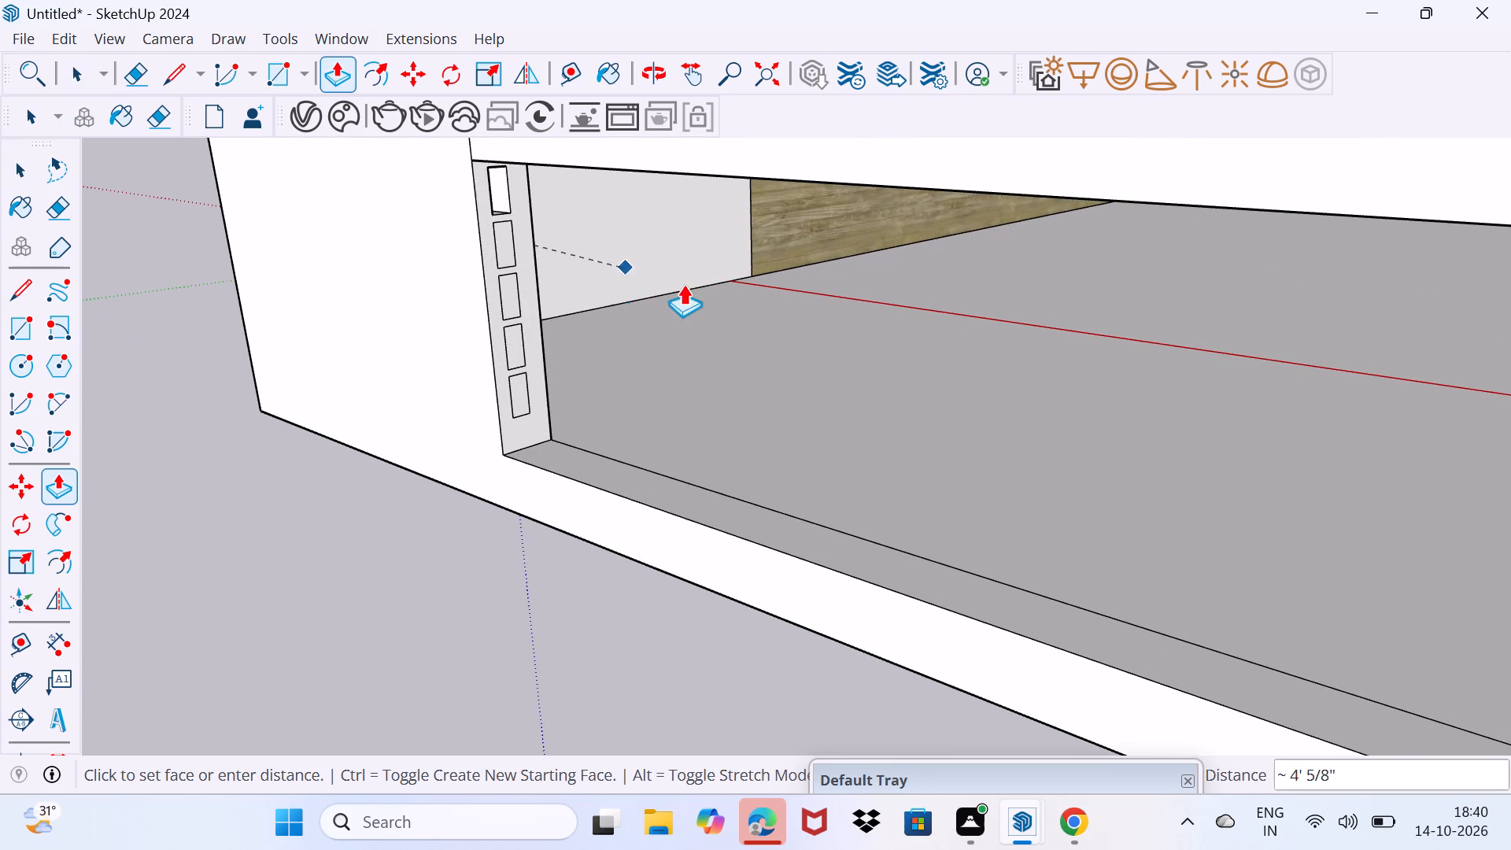
scroll(969, 371, "down", 8)
middle_click_drag(1329, 464, 1083, 408)
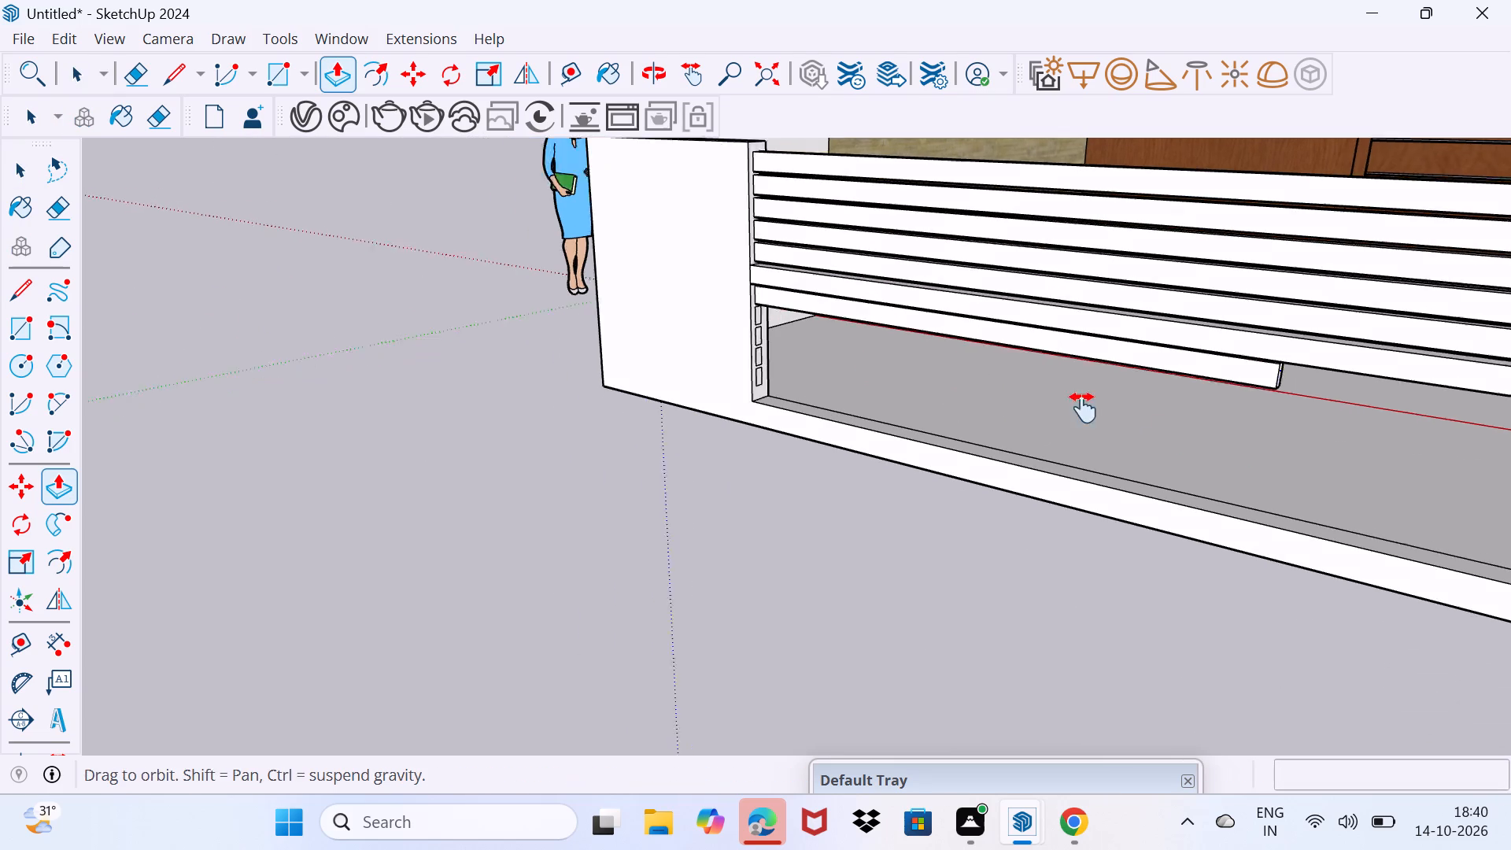
middle_click_drag(1083, 408, 898, 364)
left_click(1068, 358)
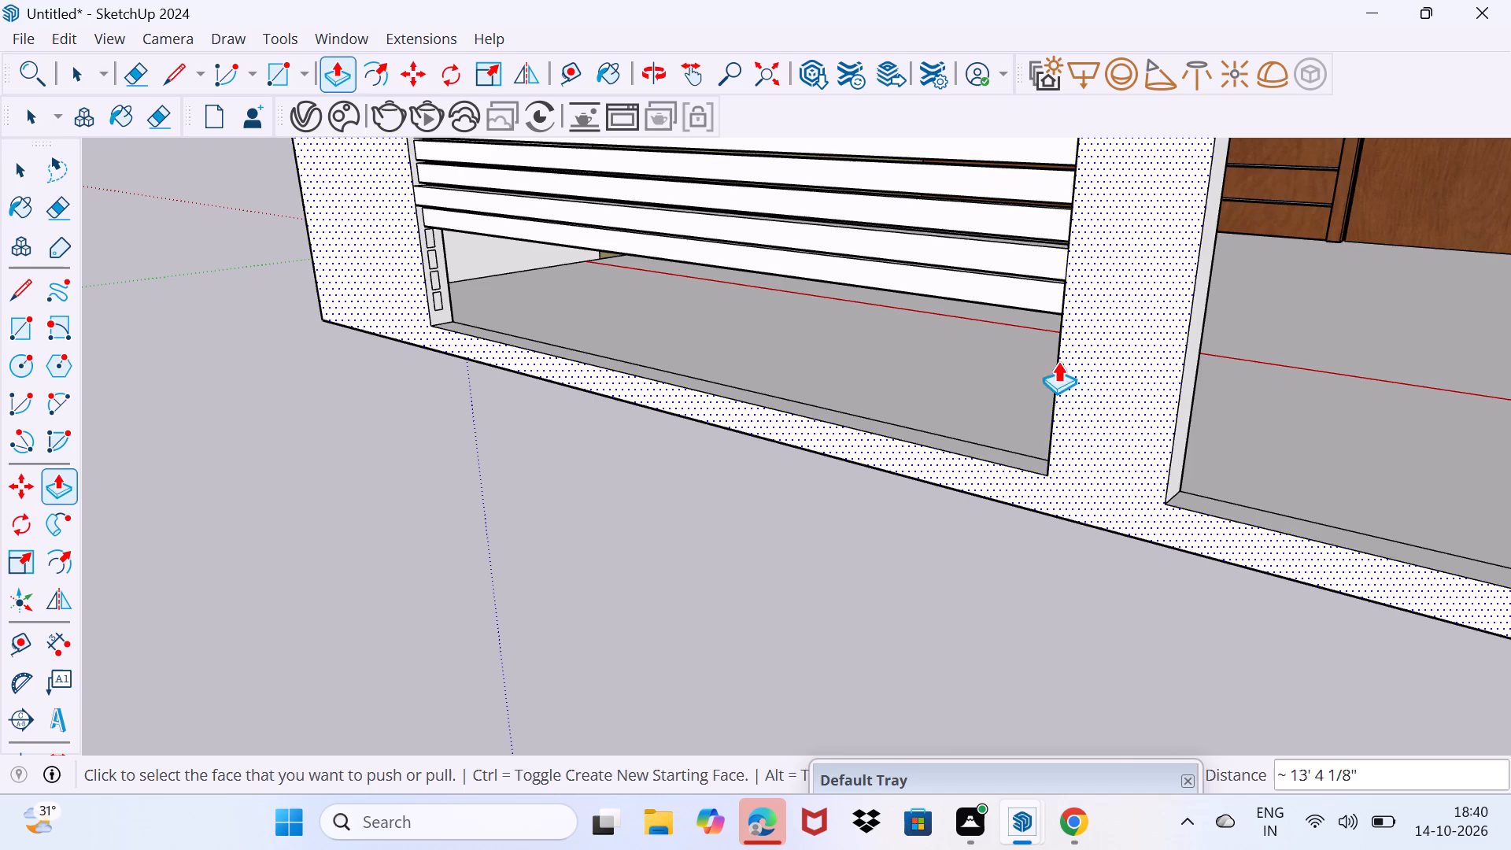
key("space")
Push/Pull the rectangle below the seventh rail about 13' 8" into the next pillar to form the eighth rail.
scroll(594, 275, "up", 3)
scroll(353, 272, "up", 4)
left_click(359, 207)
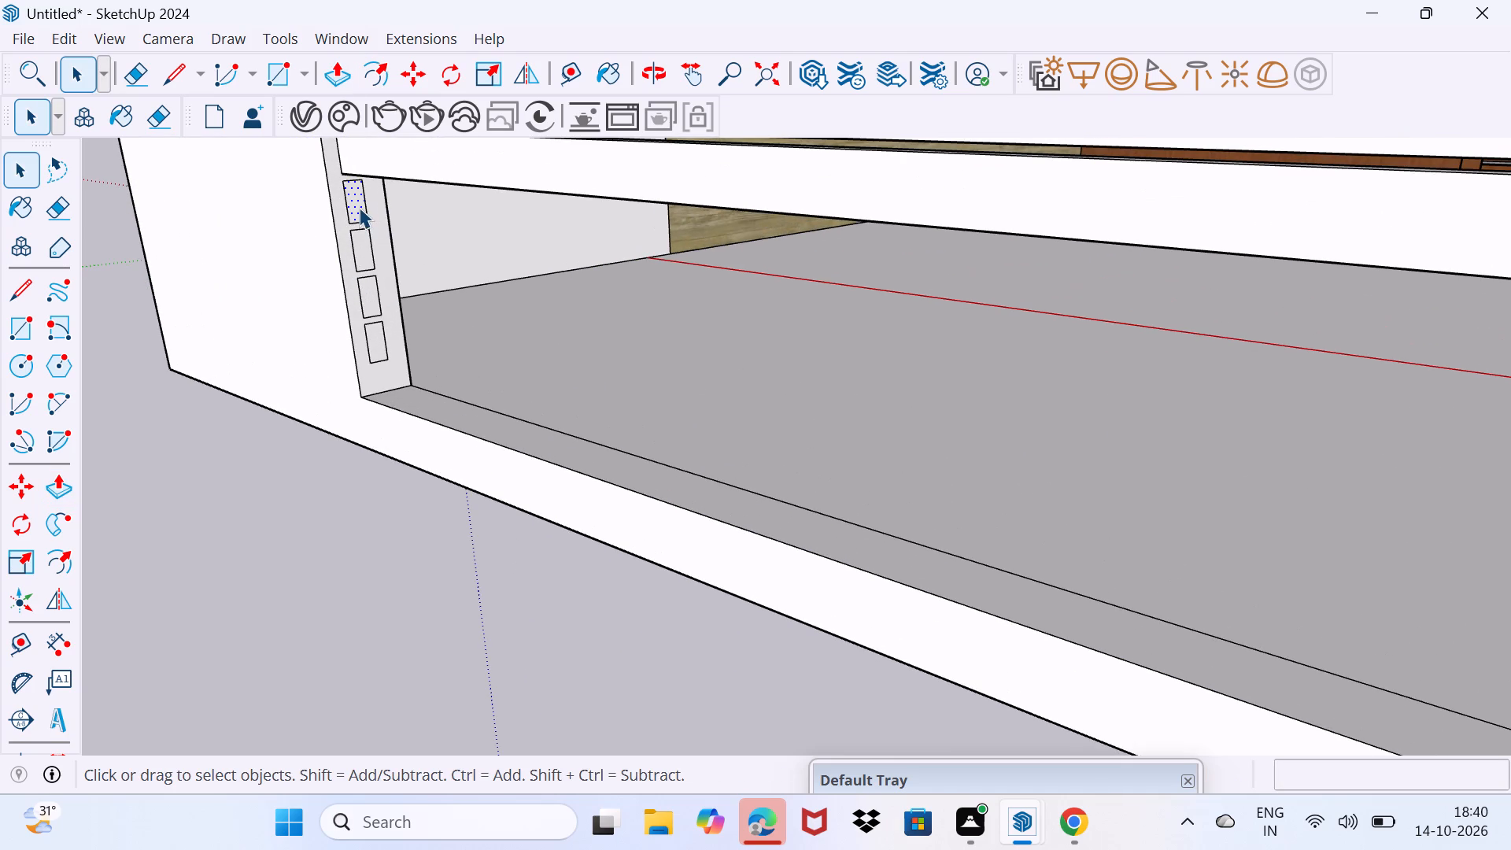
key("p")
left_click(368, 213)
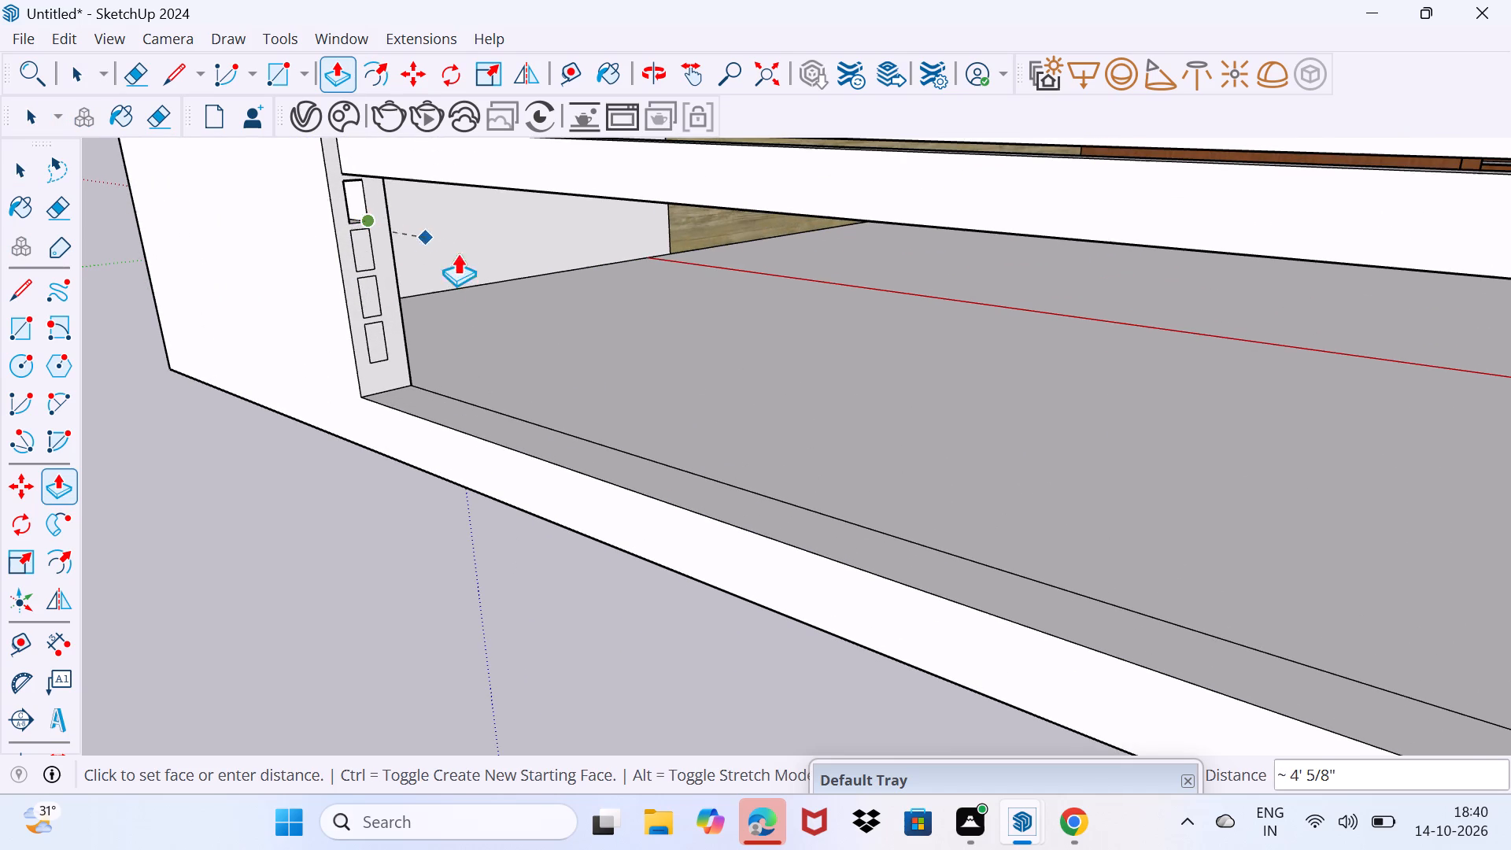
scroll(710, 359, "down", 8)
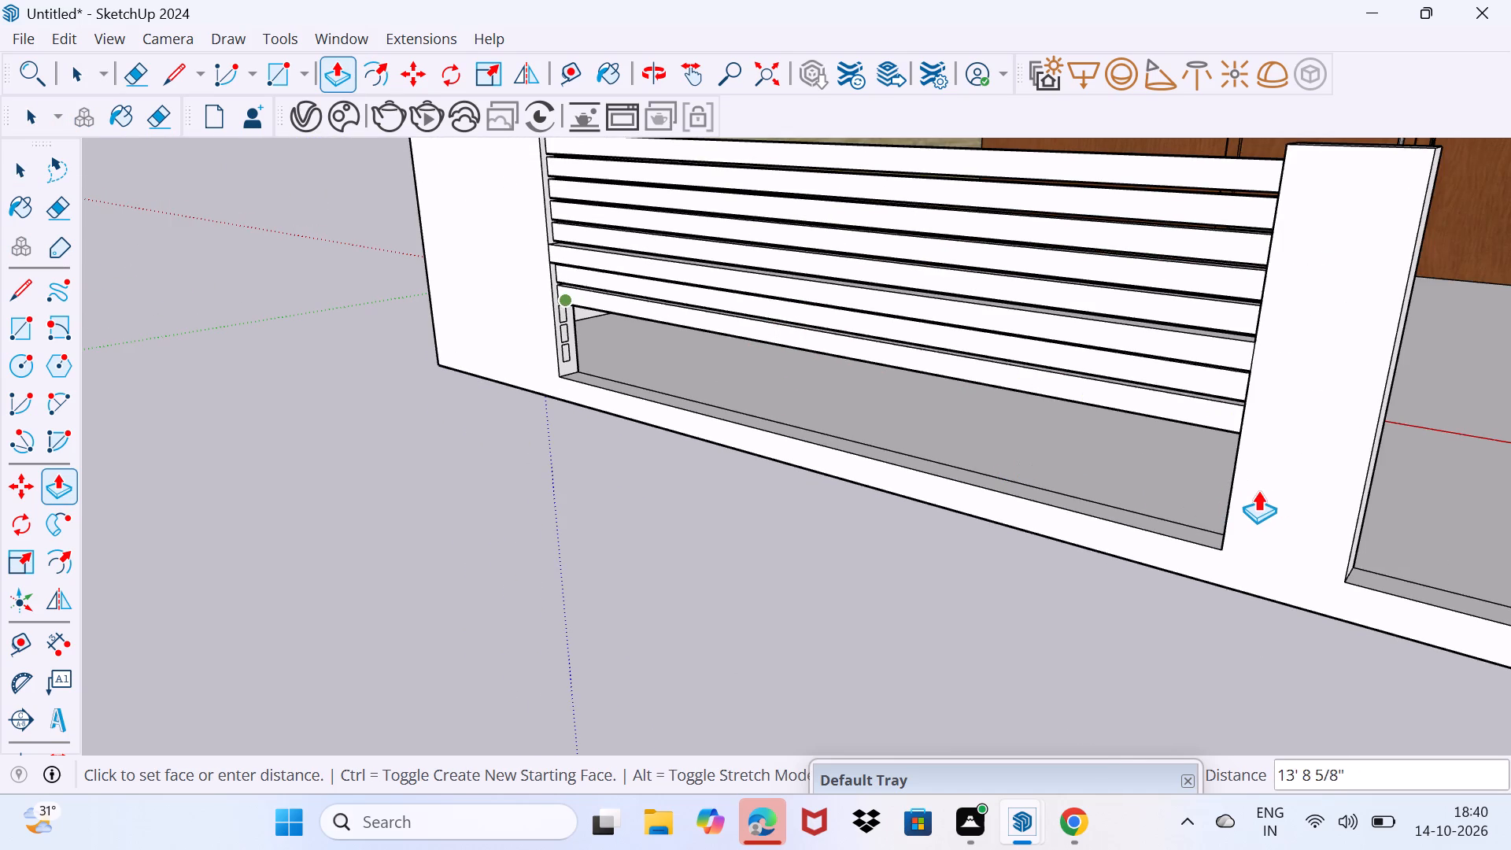
left_click(1246, 485)
key("space")
left_click_drag(943, 508, 975, 467)
Push/Pull the rectangle below the eighth rail about 13' 9" into the next pillar to form the ninth rail.
scroll(698, 394, "up", 5)
scroll(519, 294, "up", 3)
left_click(456, 254)
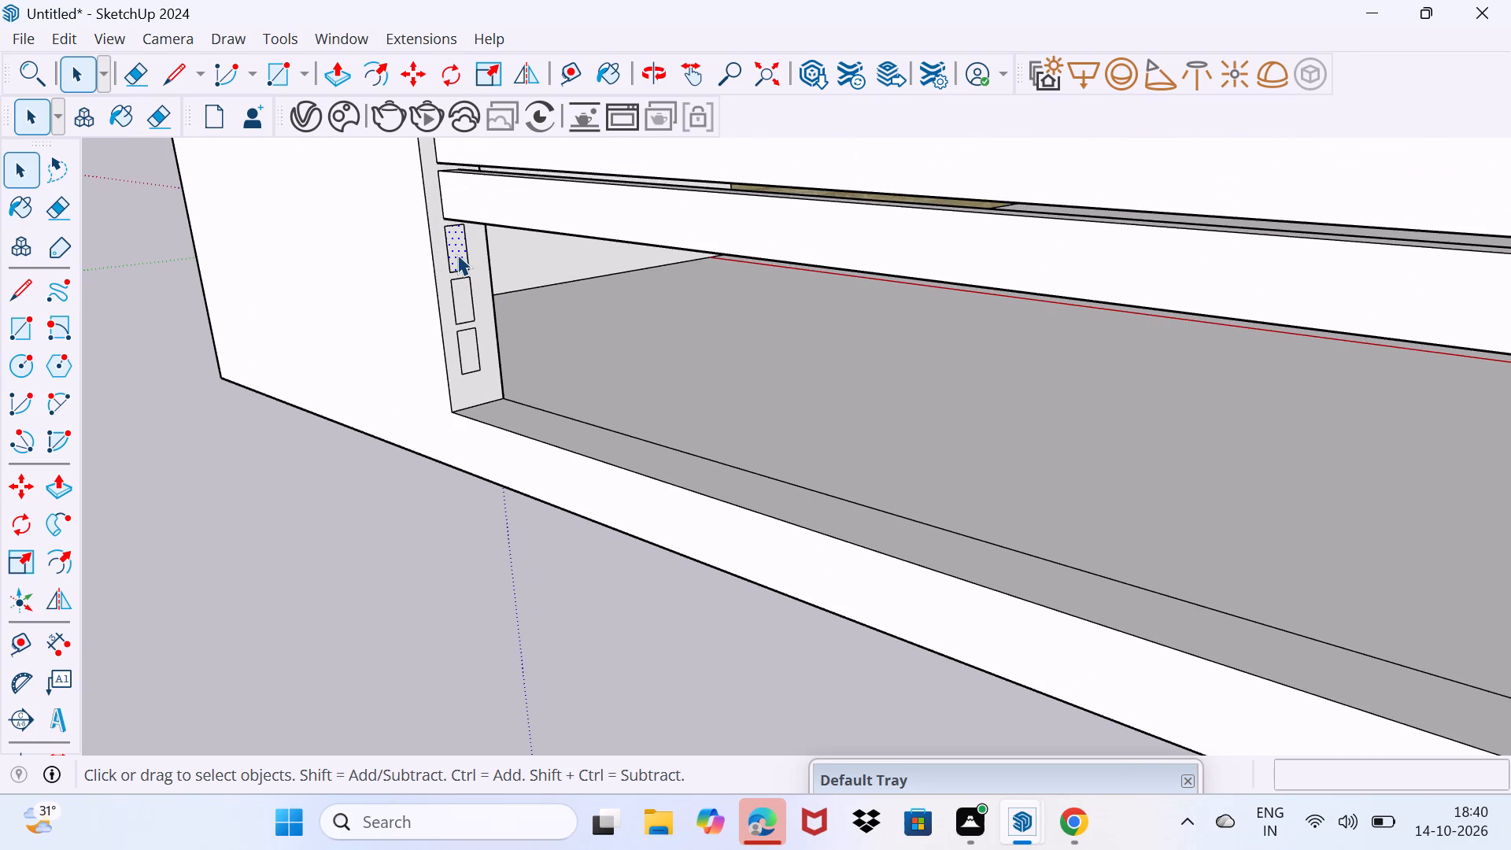
key("p")
left_click(459, 254)
scroll(728, 351, "down", 10)
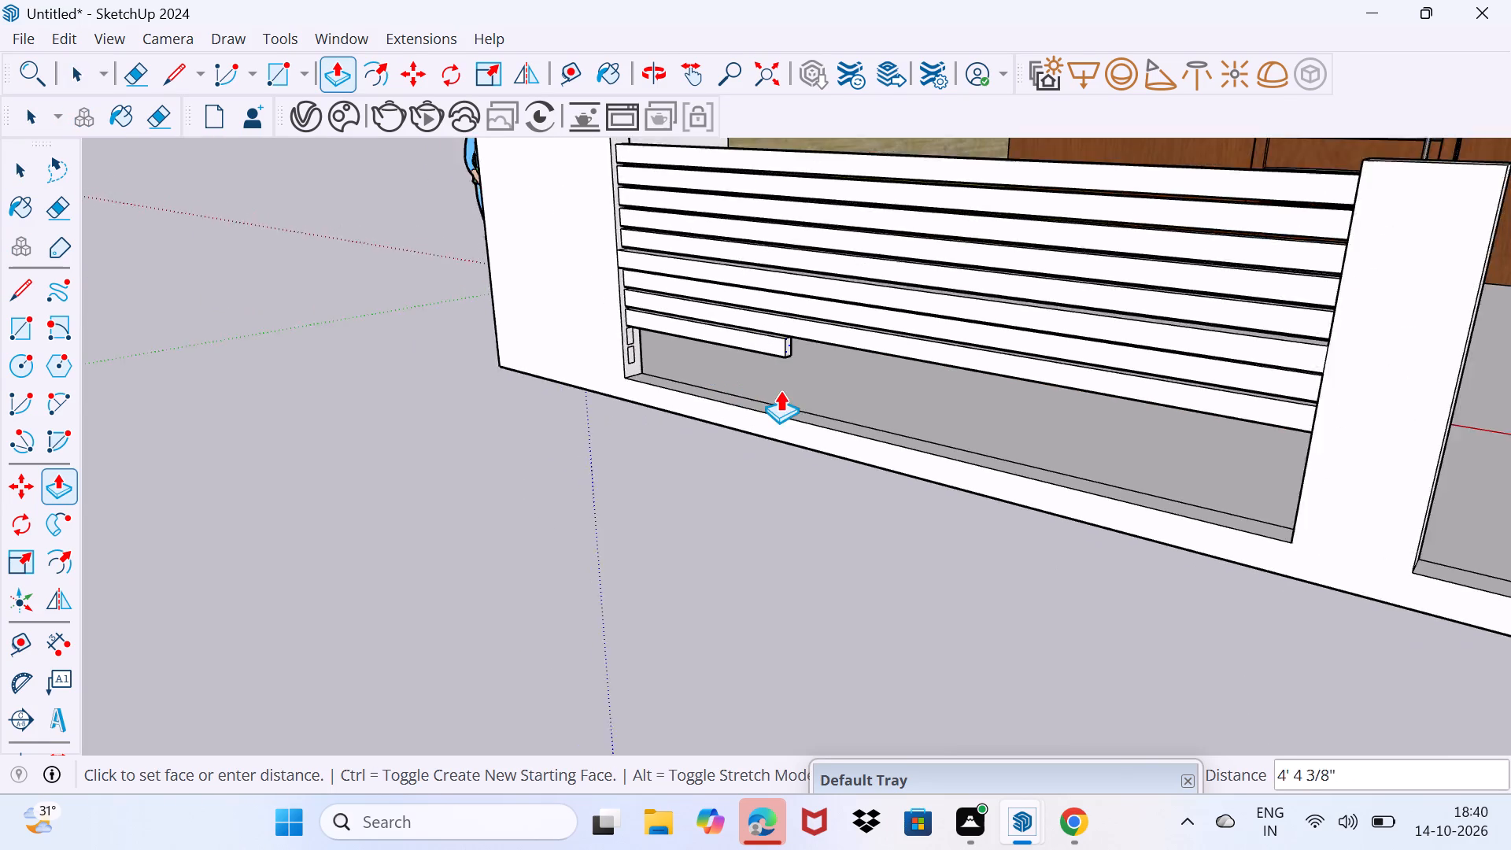
scroll(780, 390, "down", 2)
left_click(1145, 459)
key("space")
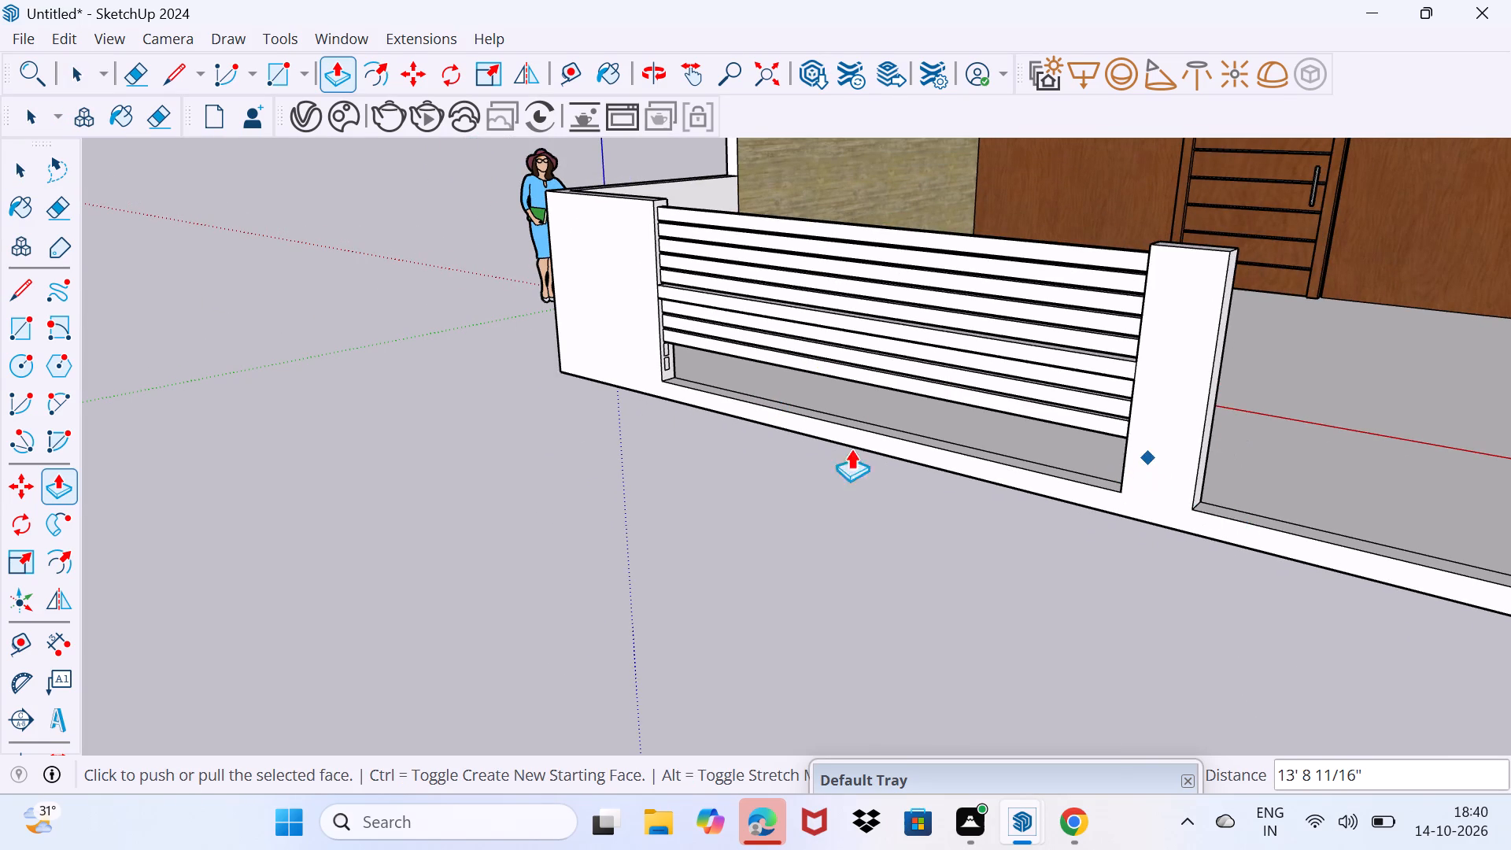
Push/Pull the rectangle below the ninth rail about 13' 8" into the next pillar to form the tenth rail.
scroll(722, 355, "up", 7)
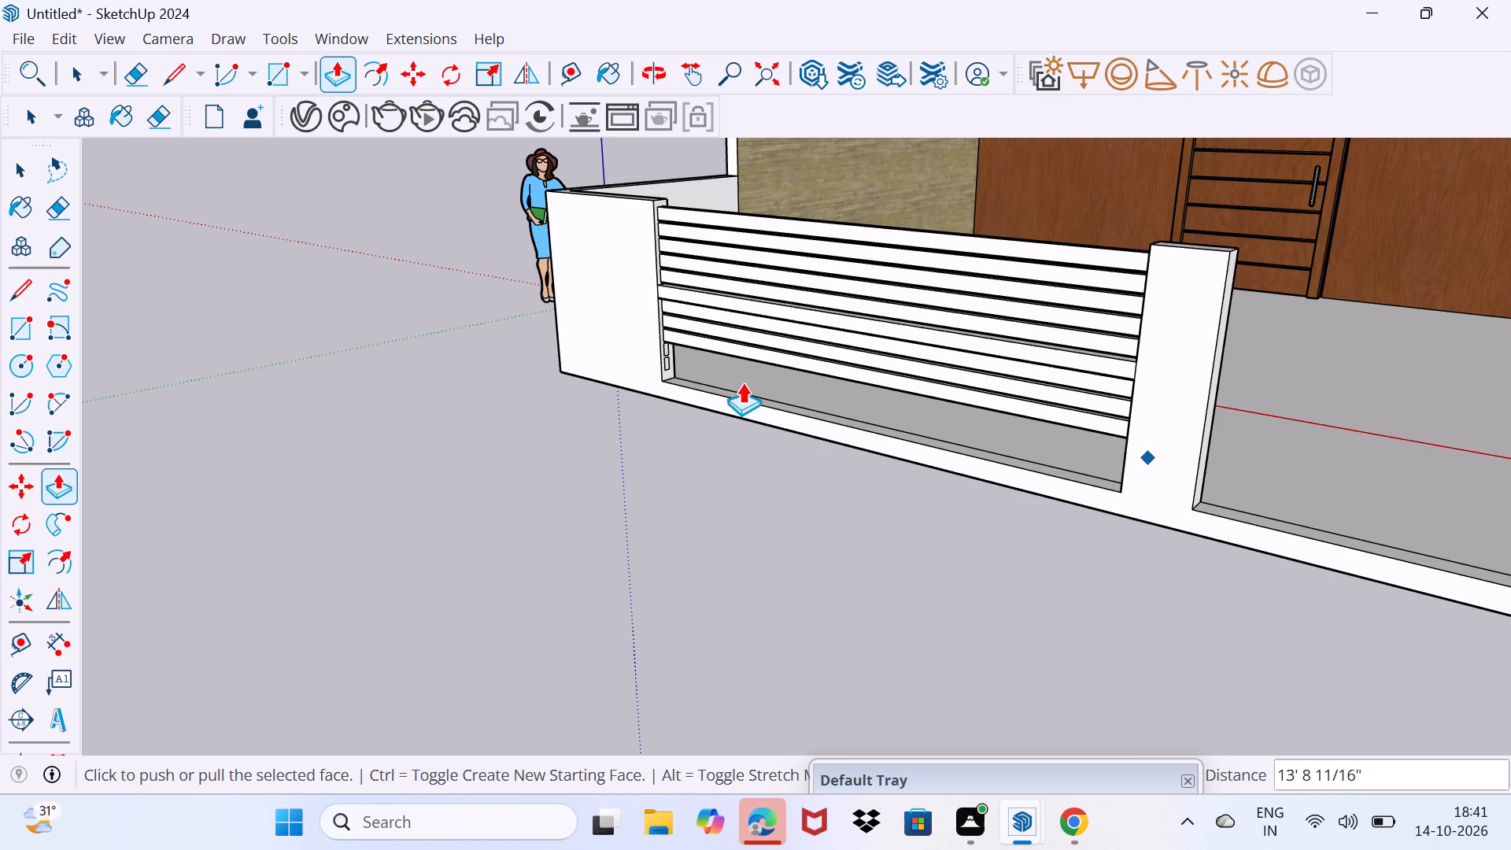
scroll(705, 419, "up", 5)
key("space")
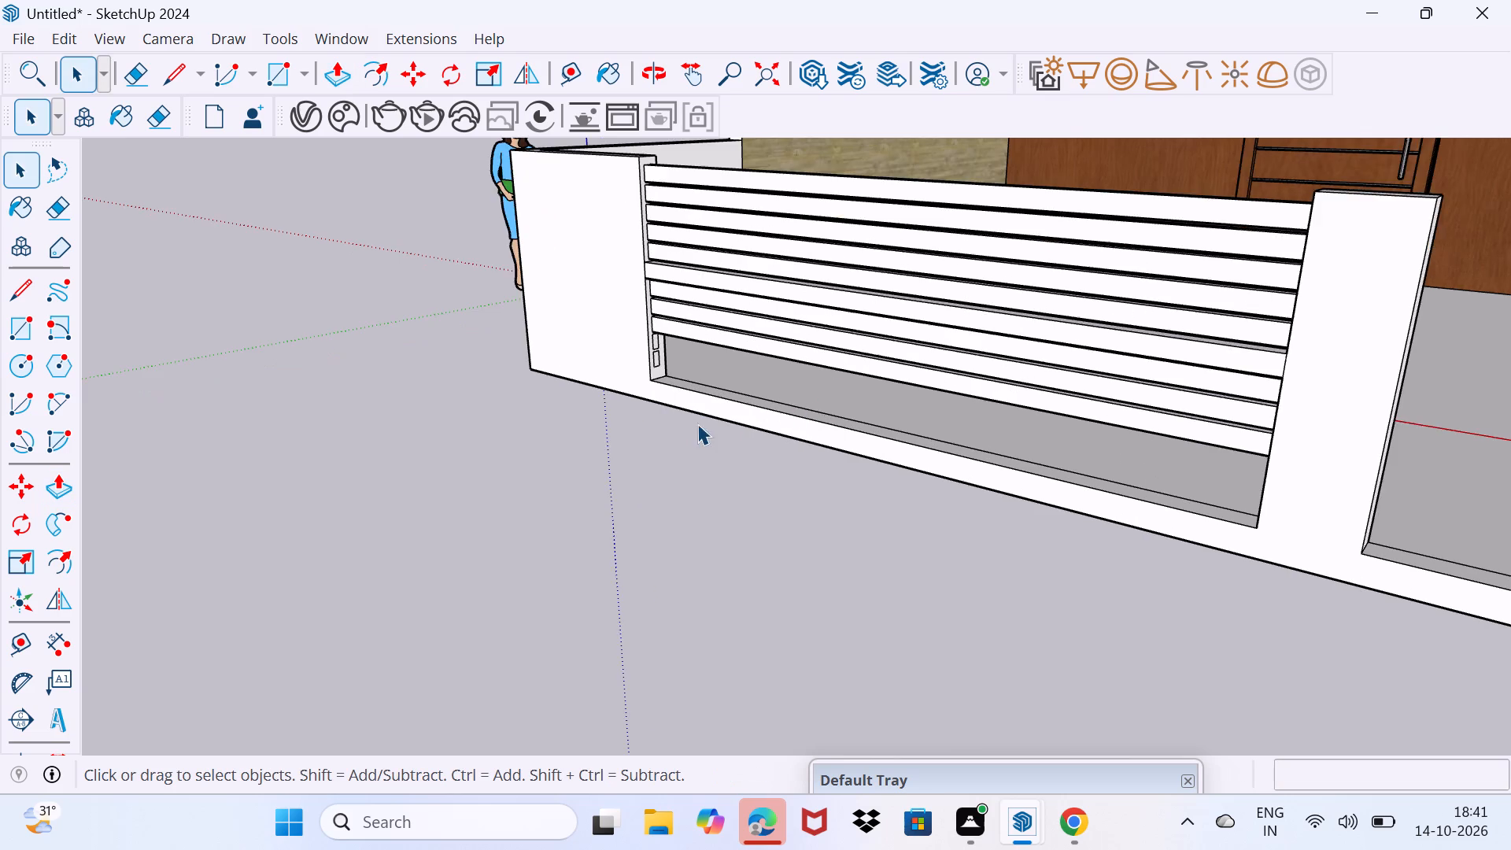
scroll(695, 421, "up", 8)
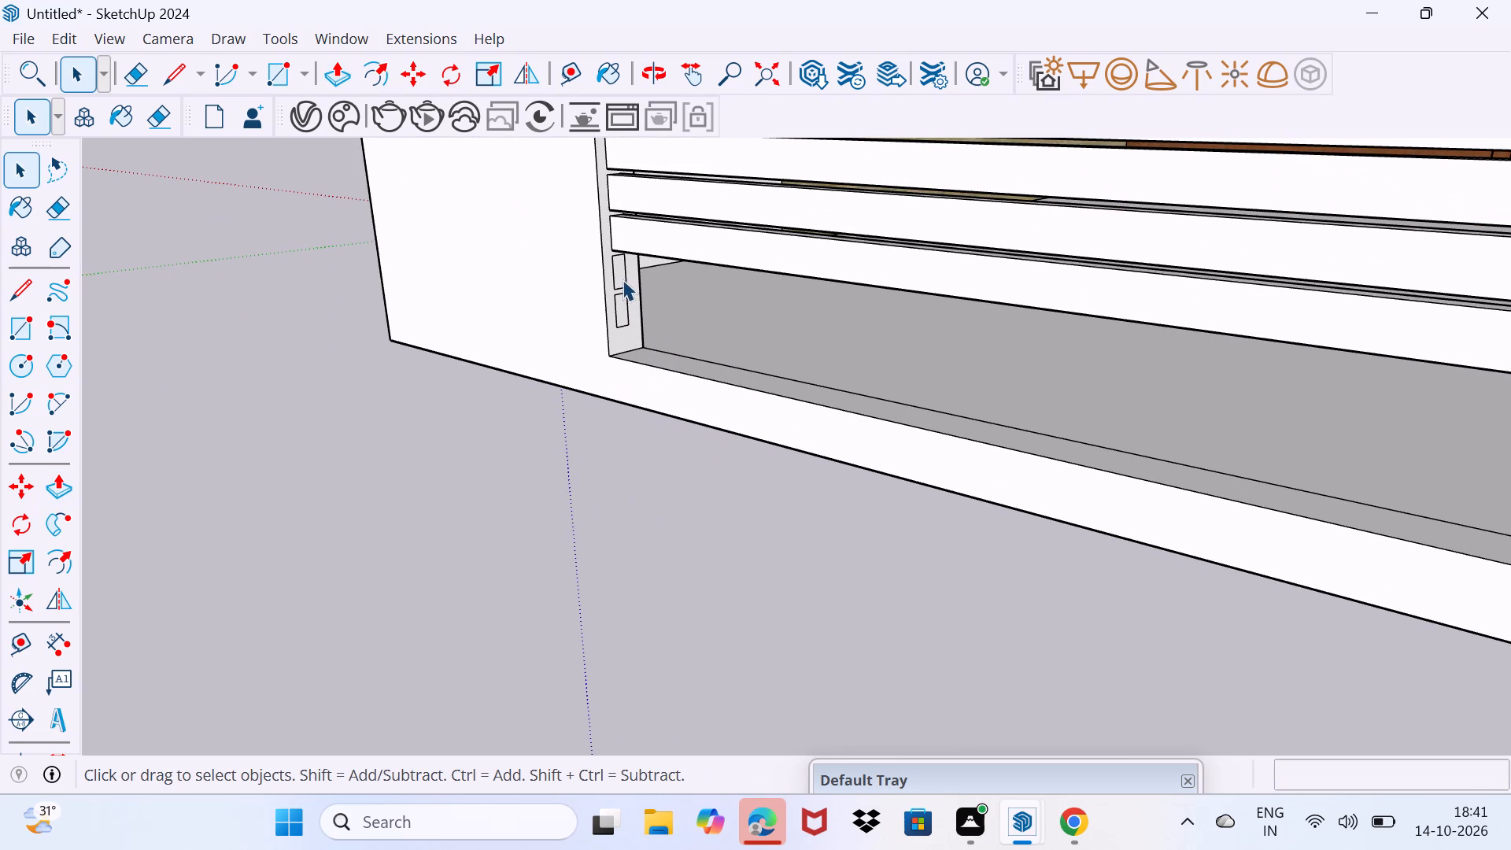
left_click(615, 268)
left_click(616, 268)
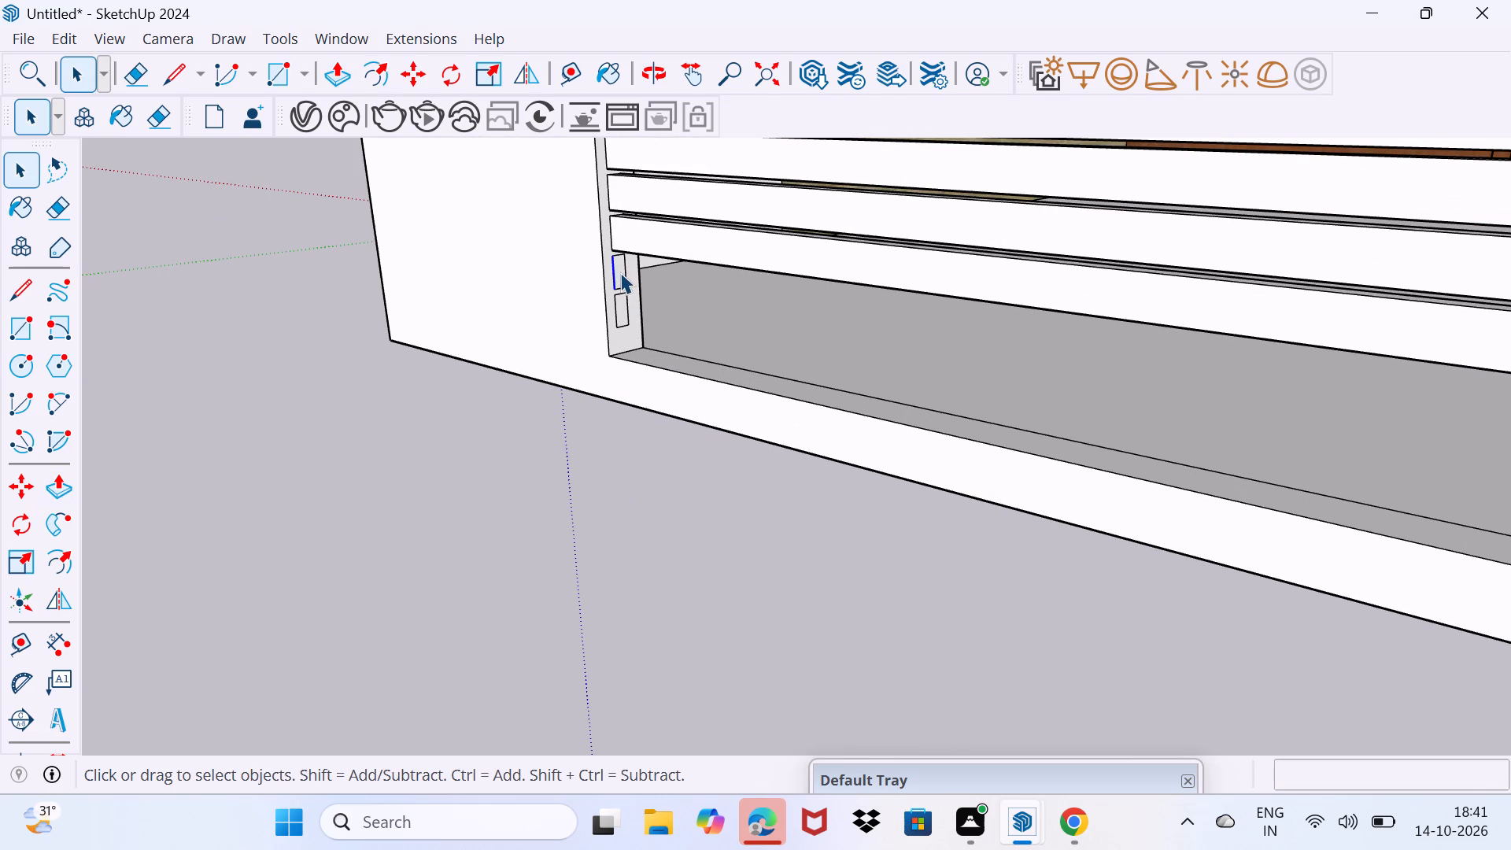
left_click(620, 272)
key("p")
left_click(620, 272)
scroll(843, 334, "down", 2)
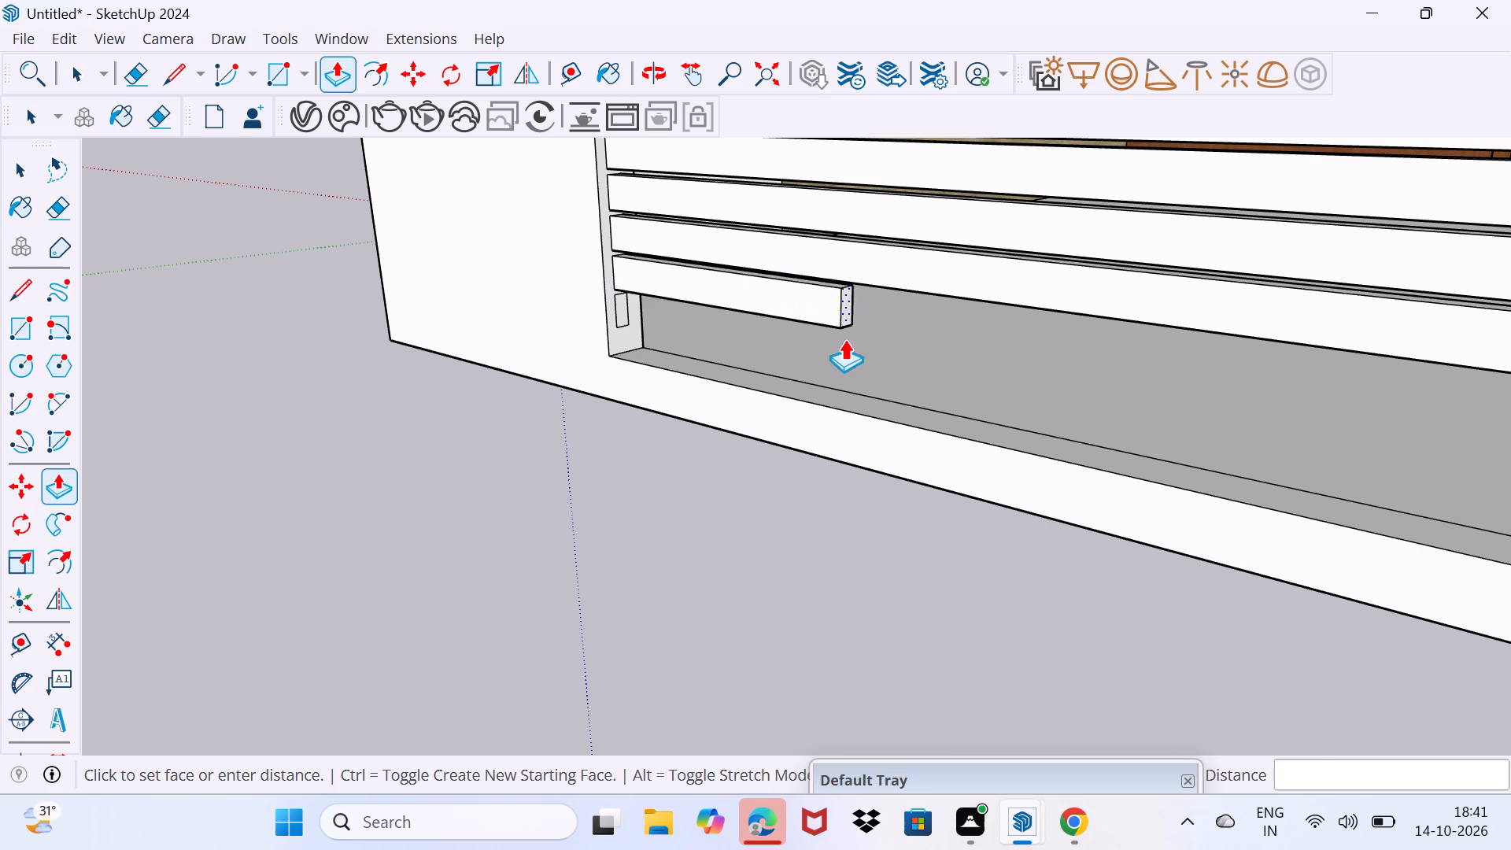
scroll(844, 339, "down", 7)
middle_click_drag(889, 358, 757, 354, "shift")
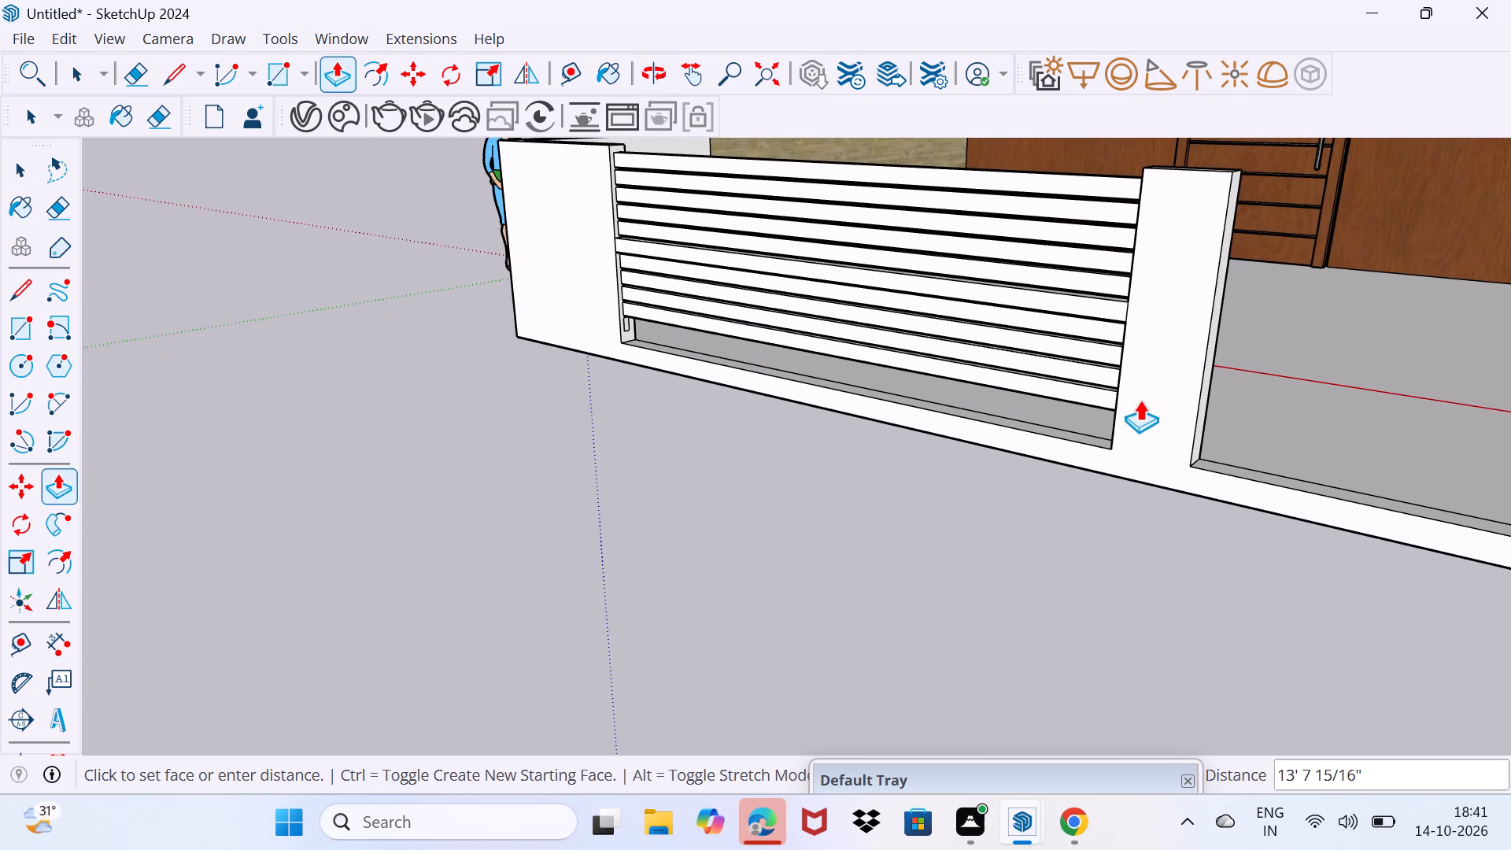
left_click(1140, 400)
key("space")
Push/Pull the rectangle below the tenth rail into the next pillar to form the eleventh rail.
scroll(719, 364, "up", 4)
scroll(658, 313, "up", 3)
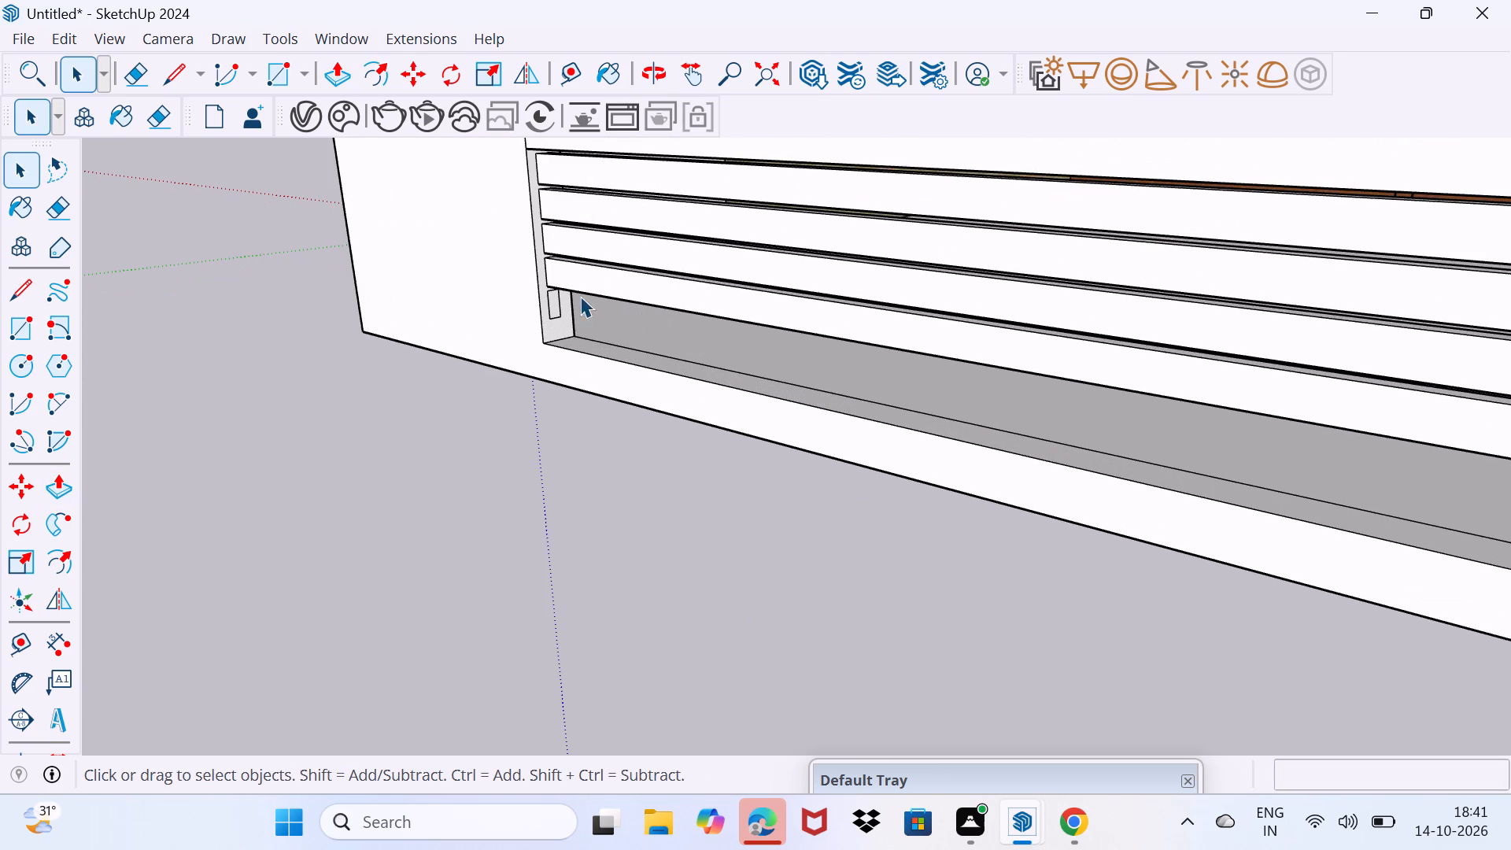
left_click(550, 310)
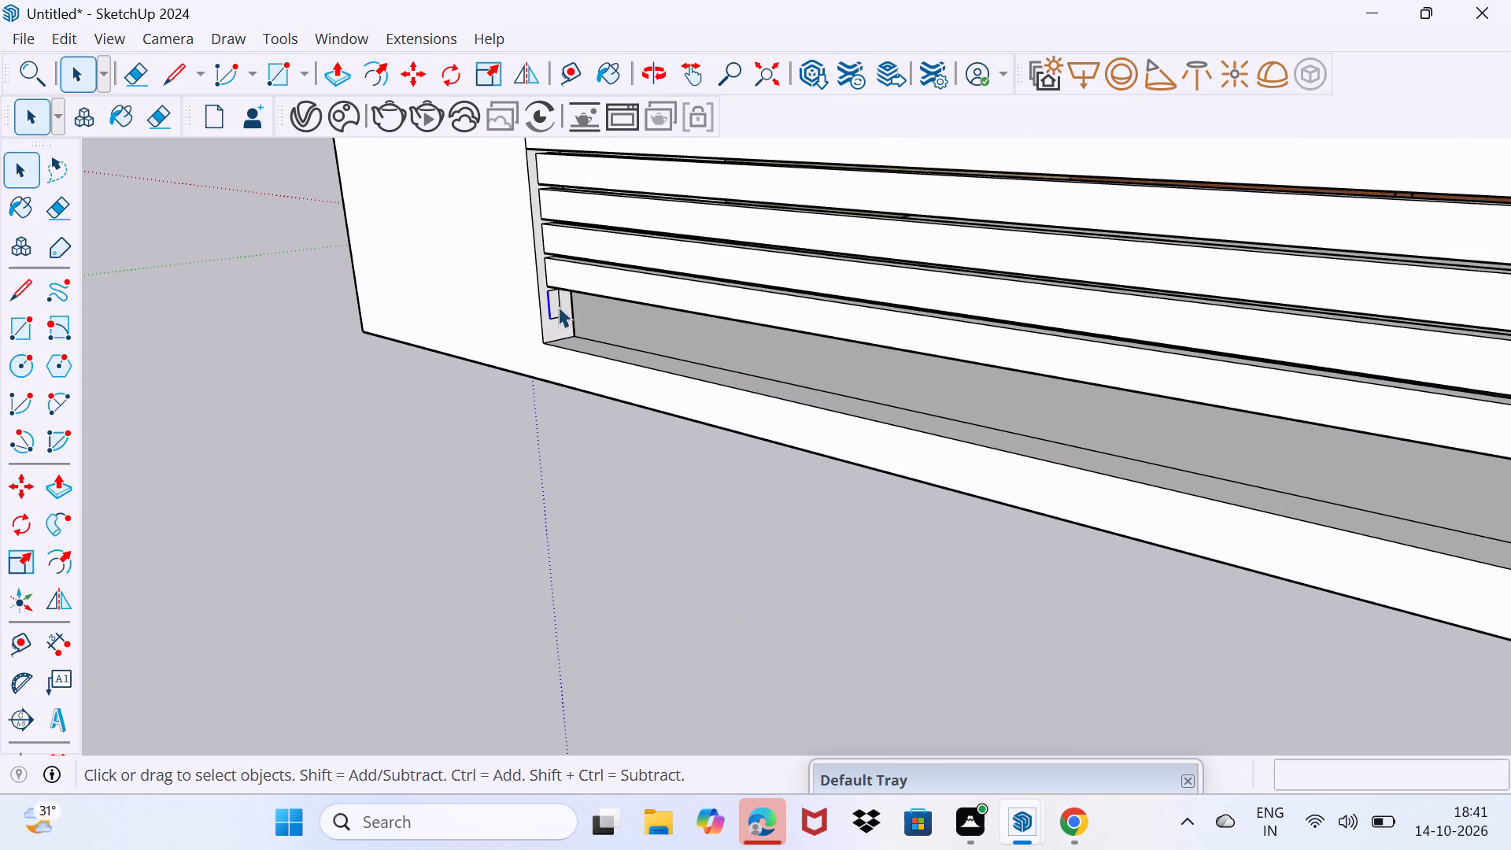
left_click(558, 306)
left_click(557, 305)
left_click(556, 305)
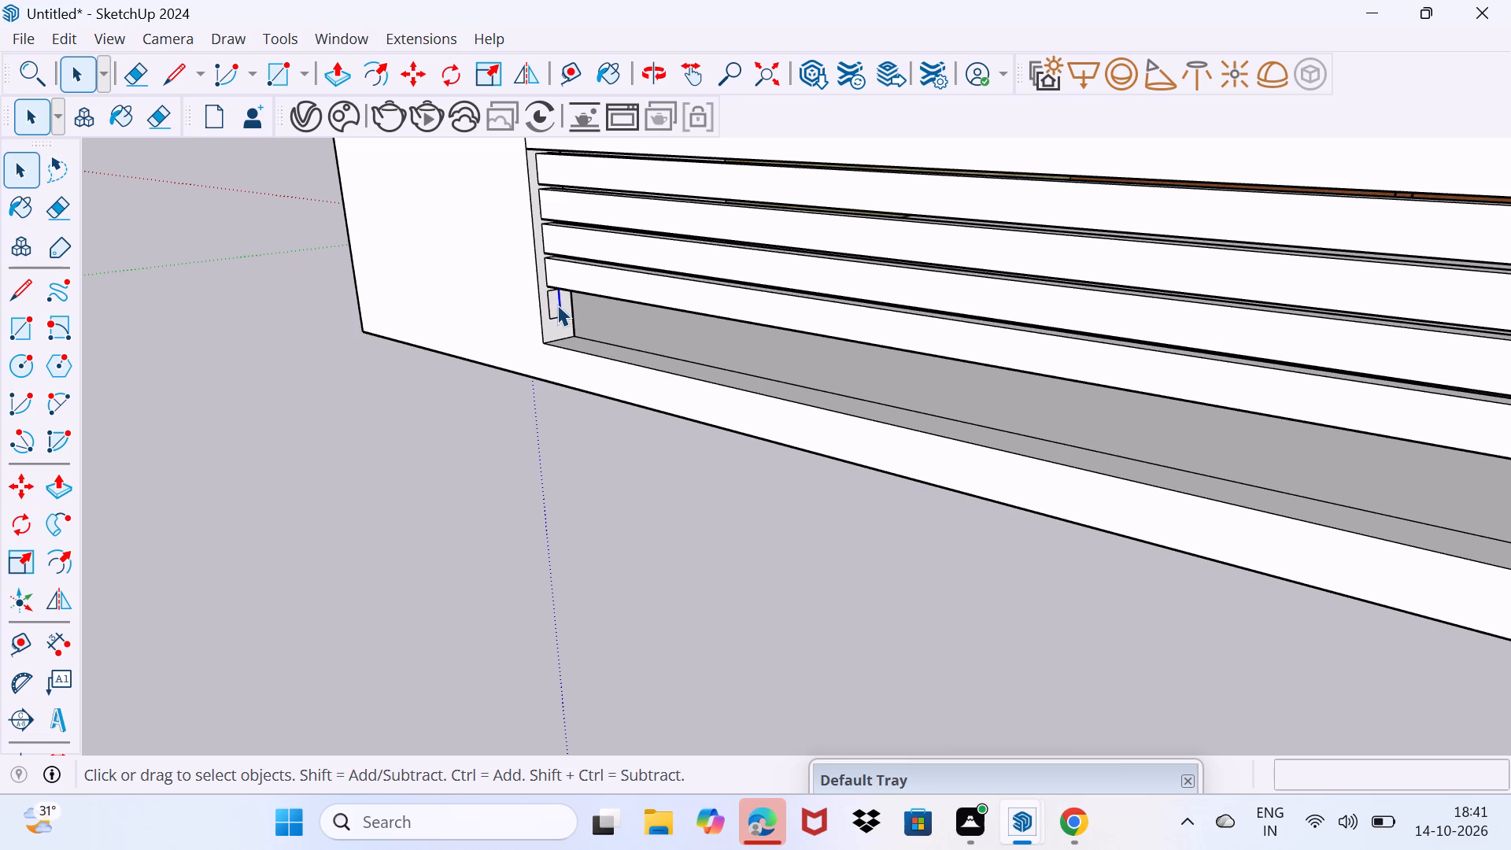
left_click_drag(557, 305, 569, 295)
left_click(553, 305)
key("p")
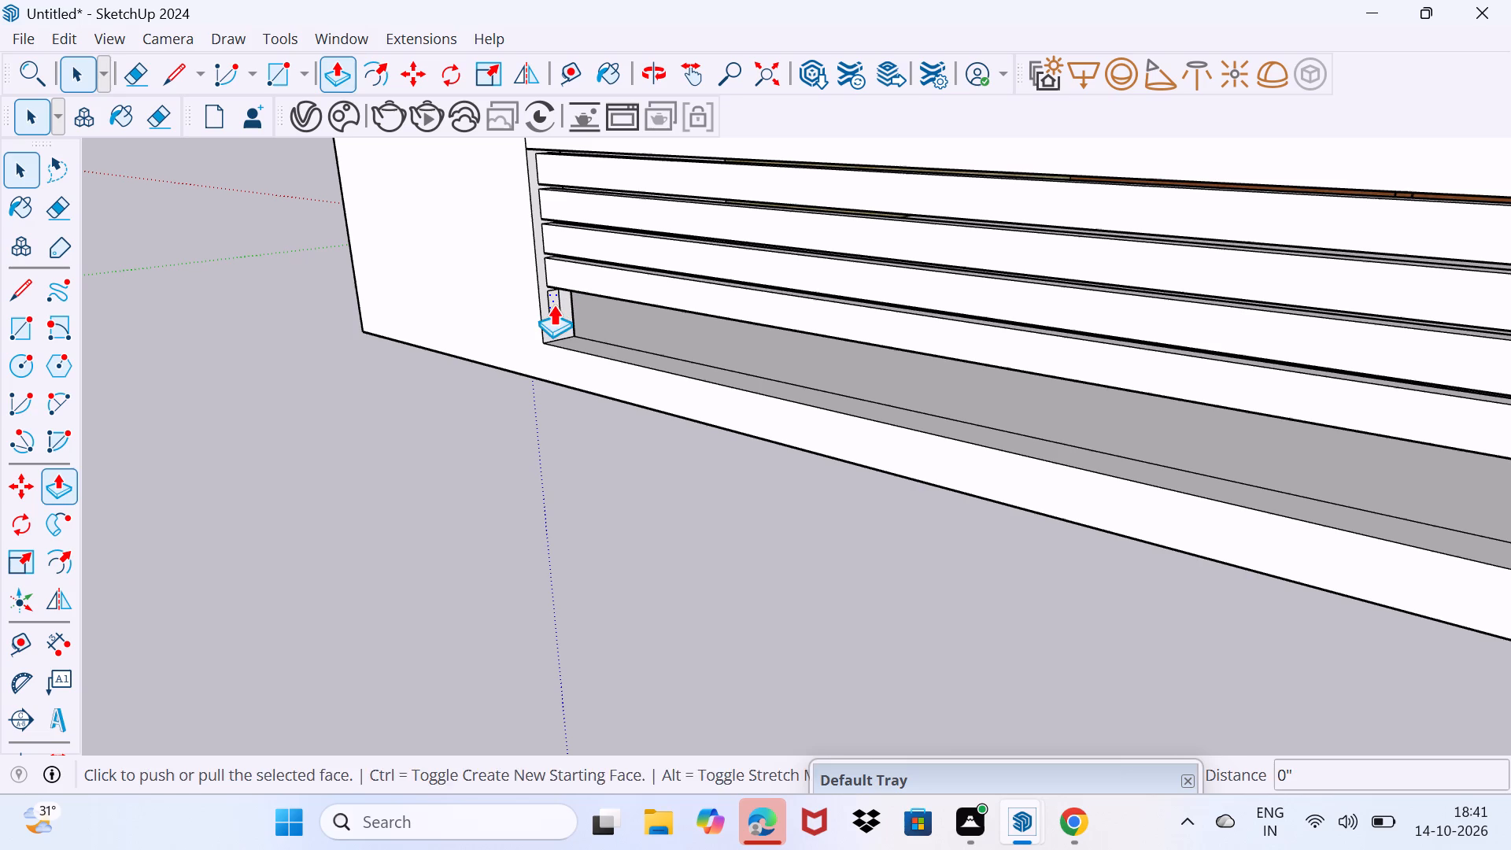
left_click(553, 305)
scroll(892, 379, "down", 10)
middle_click_drag(908, 391, 698, 394, "shift")
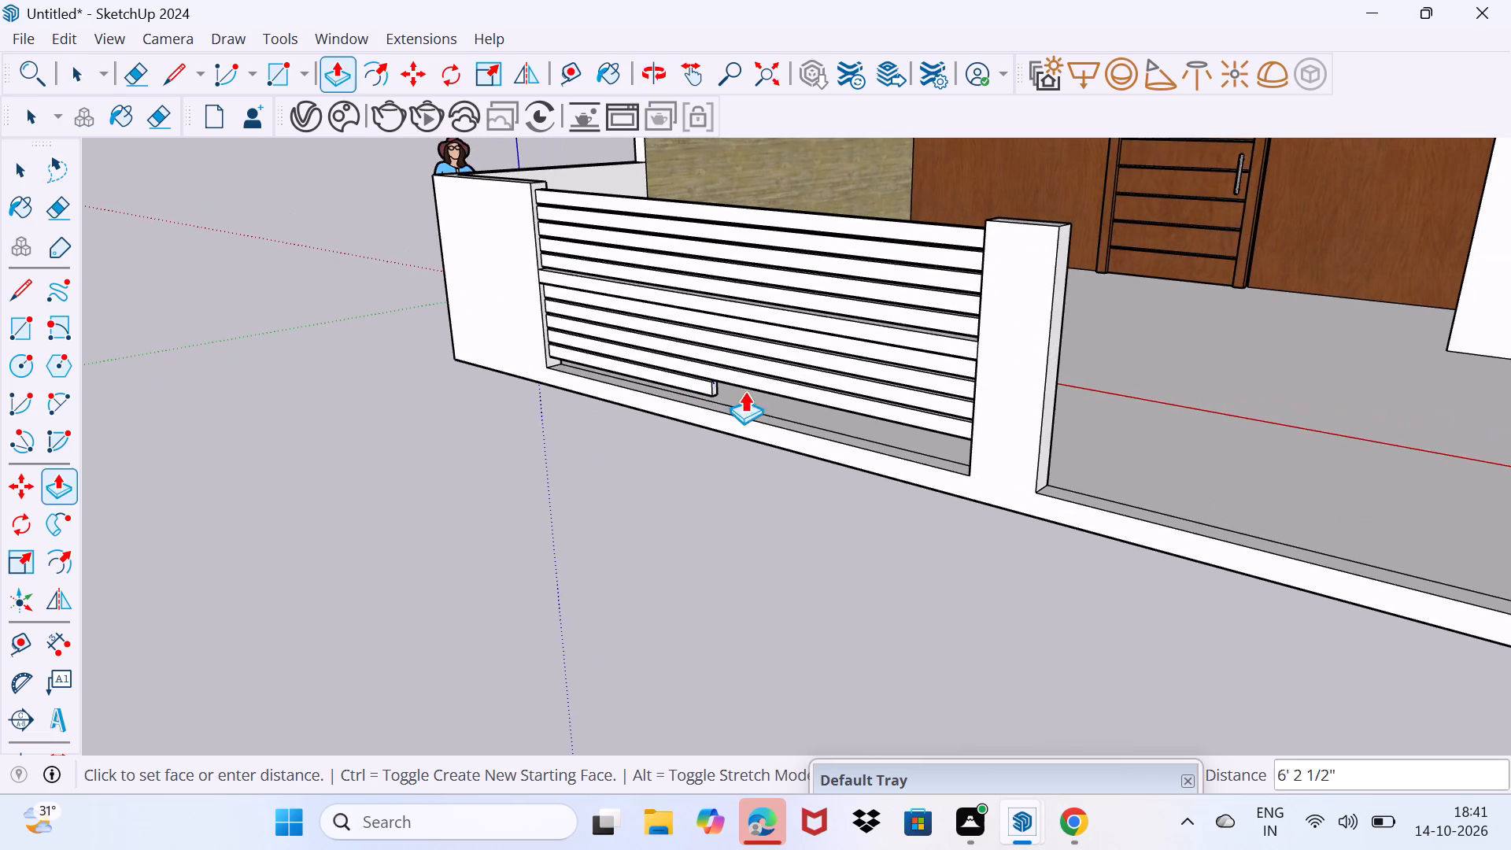
left_click(995, 444)
key("space")
left_click_drag(984, 469, 1016, 441)
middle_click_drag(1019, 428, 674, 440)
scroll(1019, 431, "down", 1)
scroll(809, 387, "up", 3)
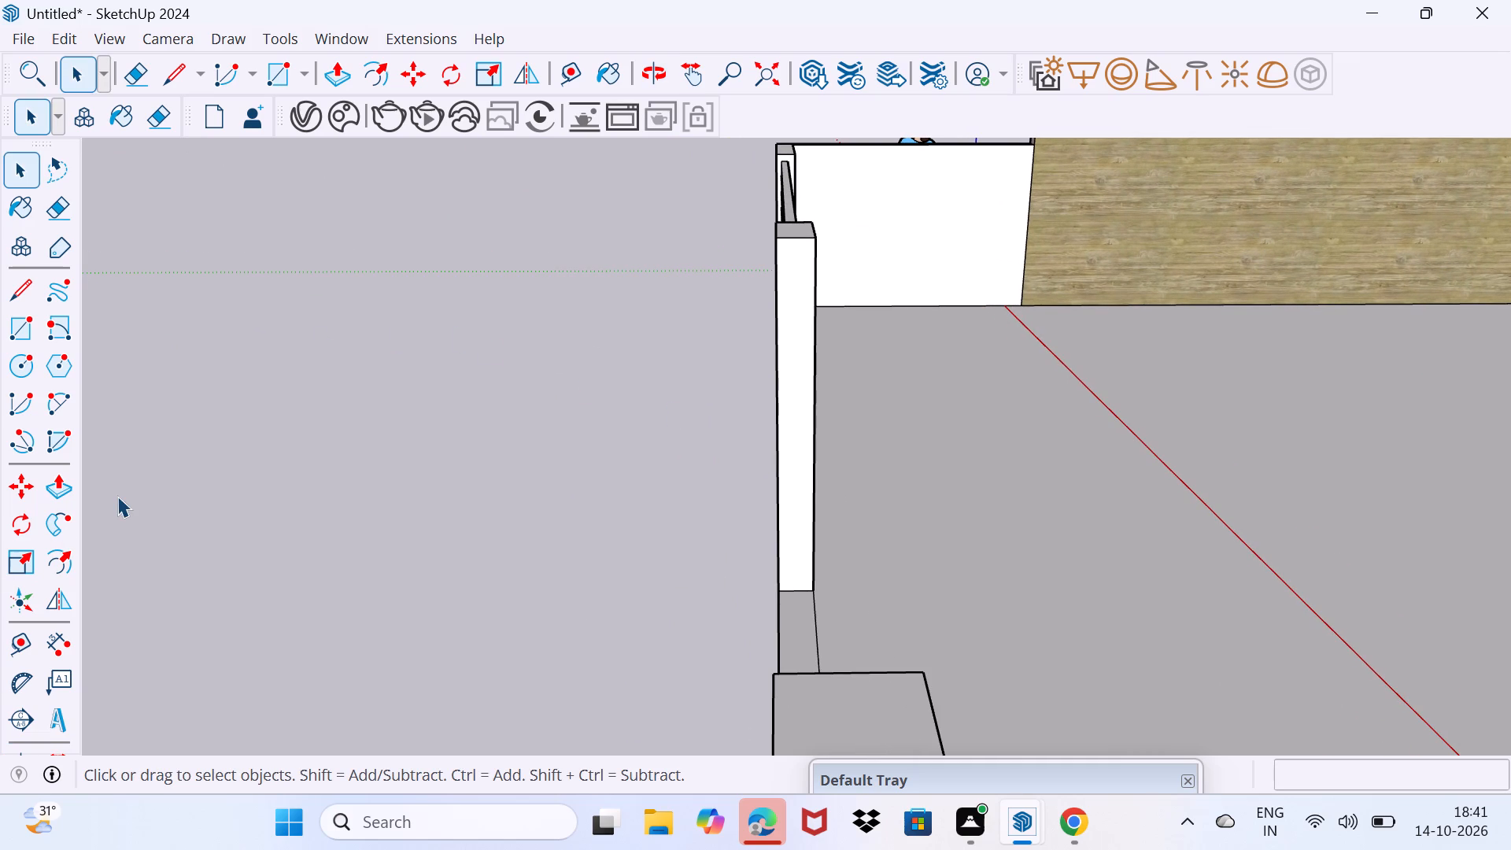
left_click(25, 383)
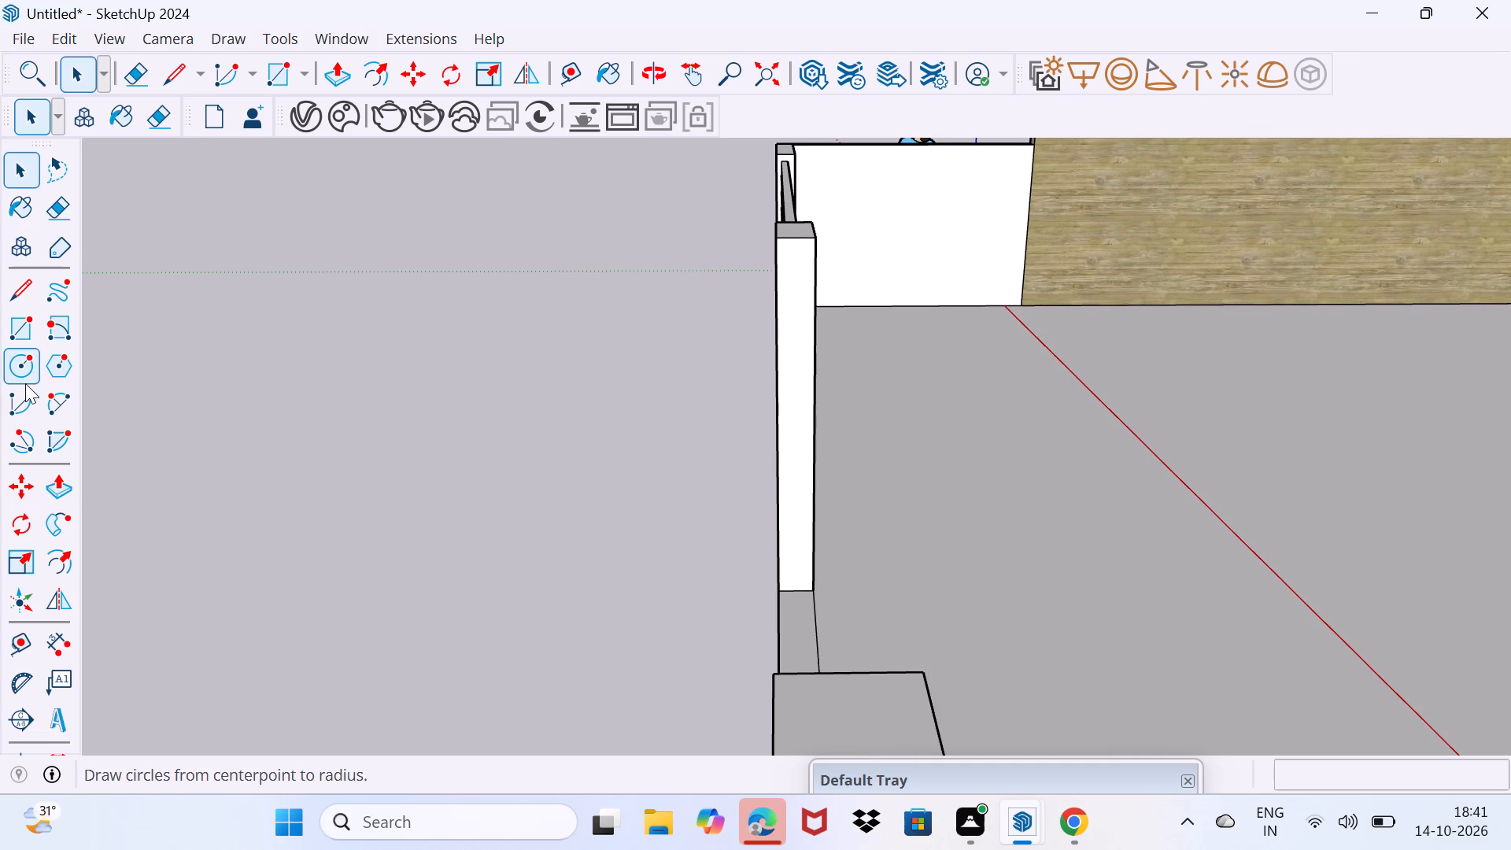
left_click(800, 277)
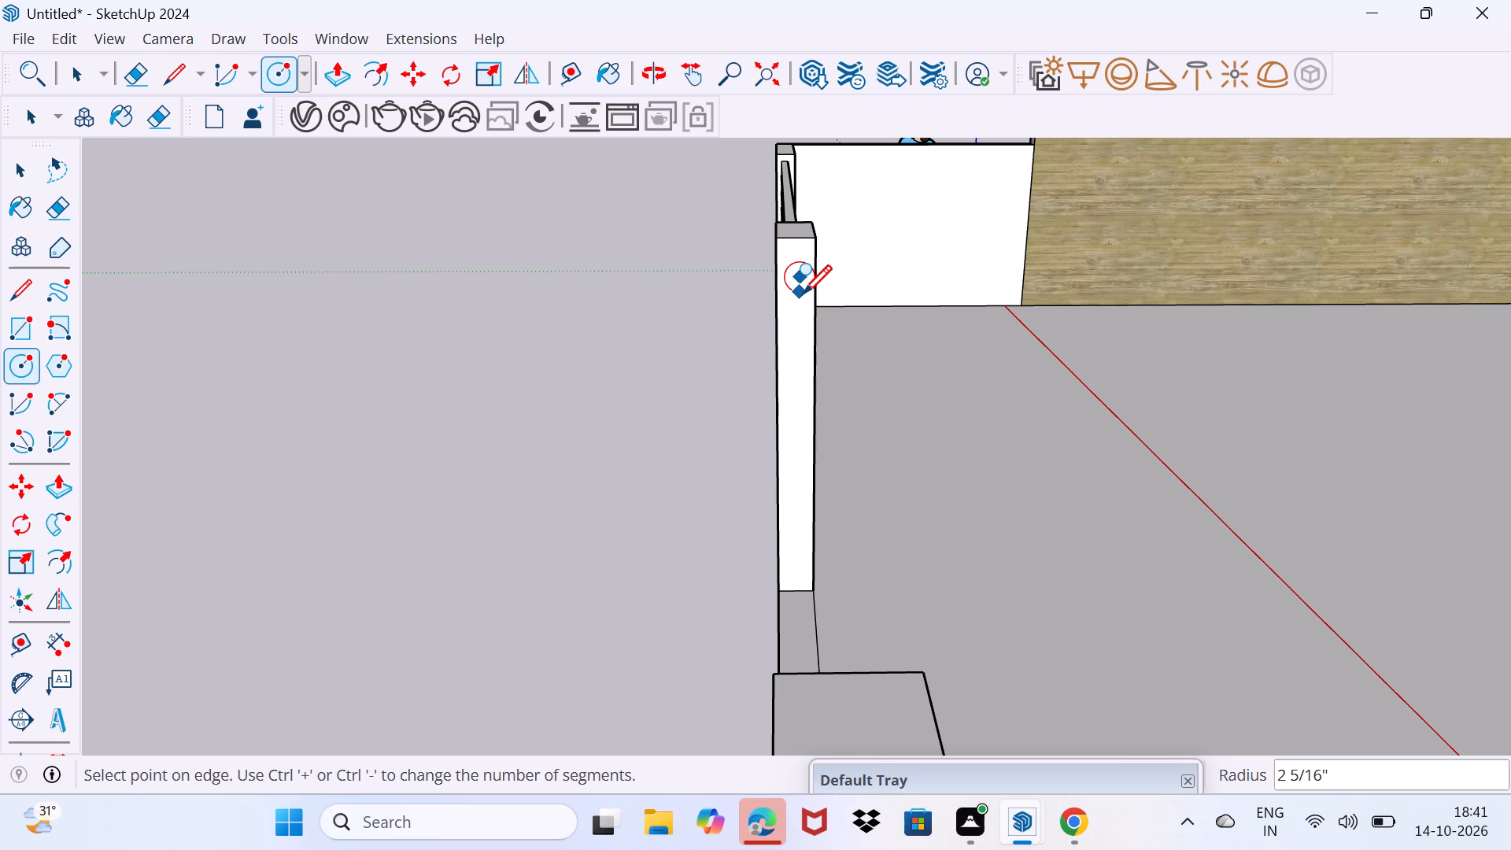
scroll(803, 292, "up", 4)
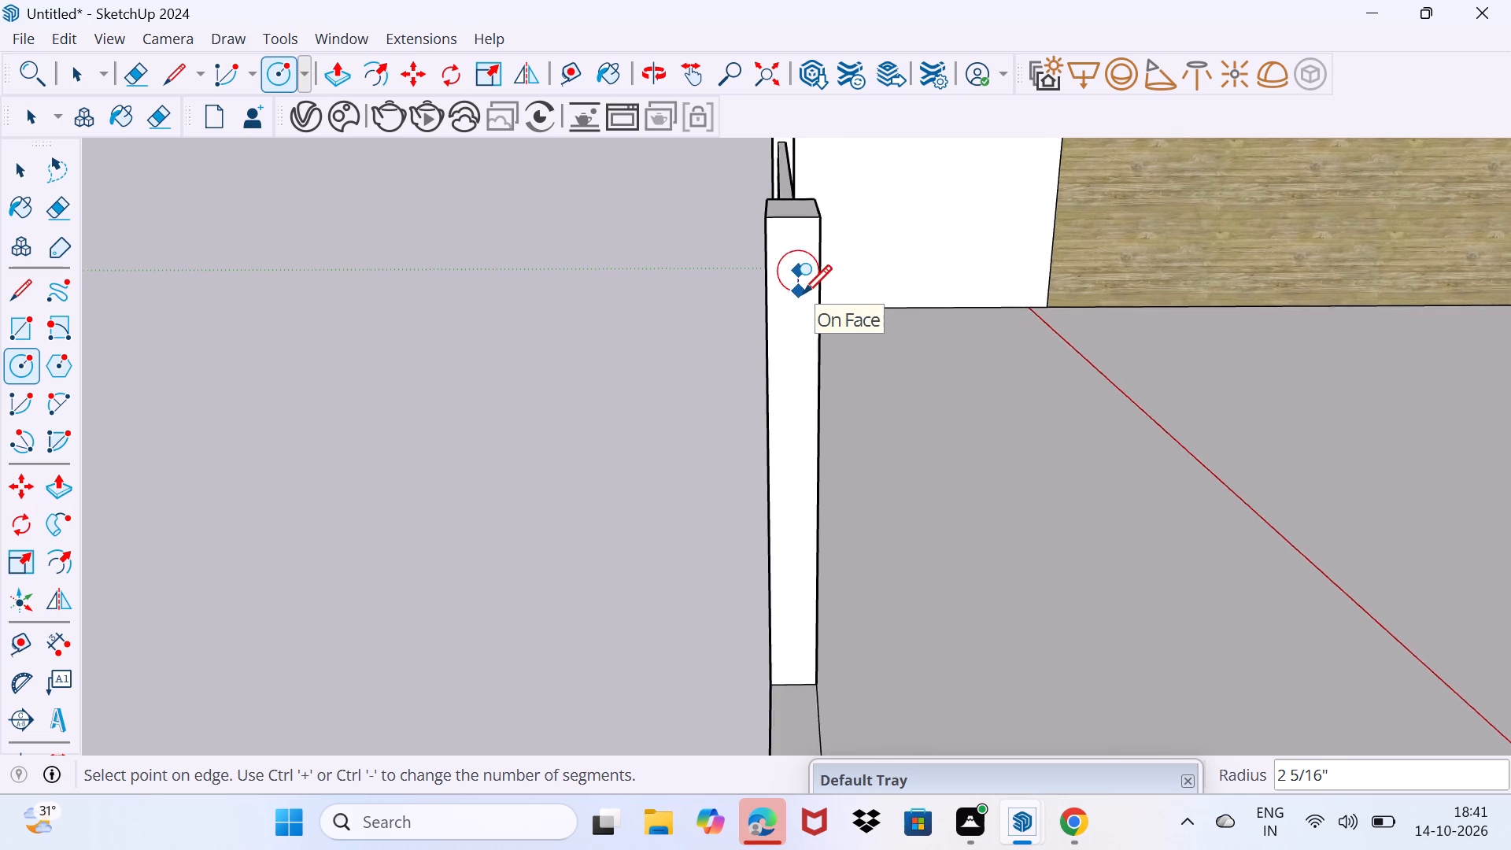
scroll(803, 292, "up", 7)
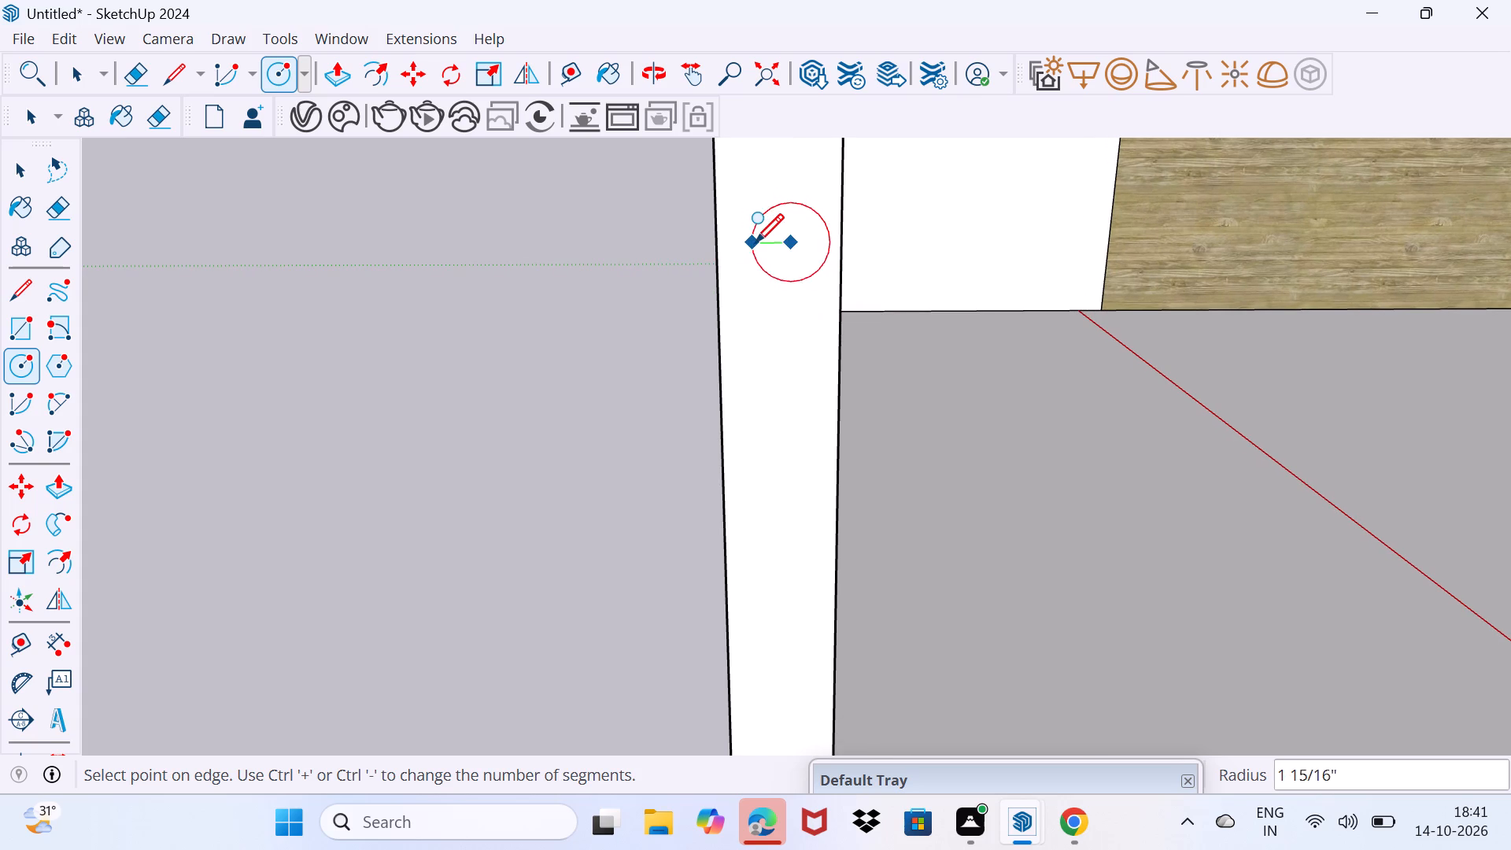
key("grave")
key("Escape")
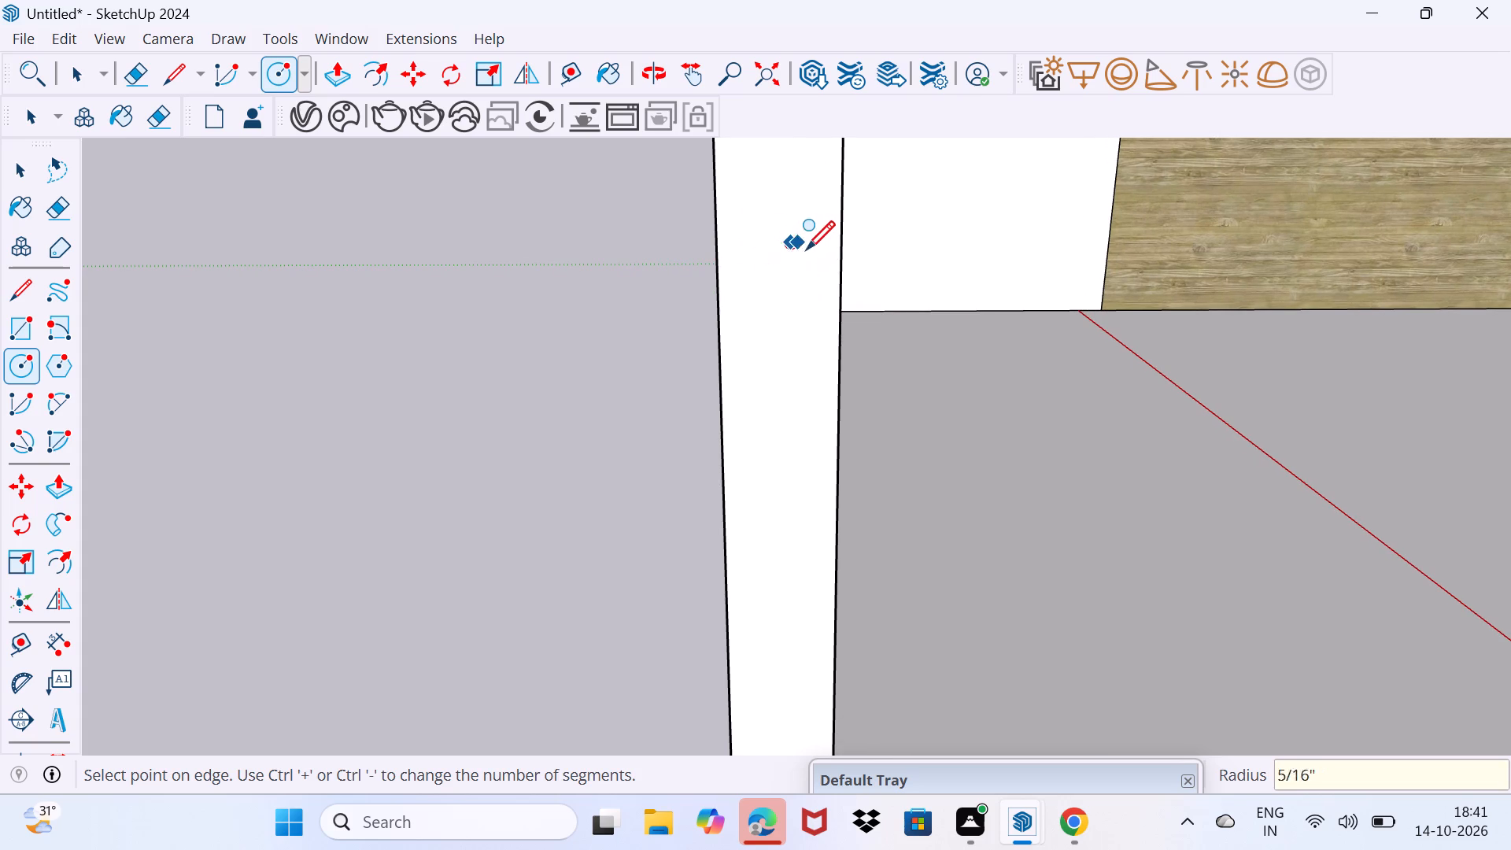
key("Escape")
Draw a circle of about 1 7/8" radius near the top of the middle pillar's side face, facing the next wall opening.
key("c")
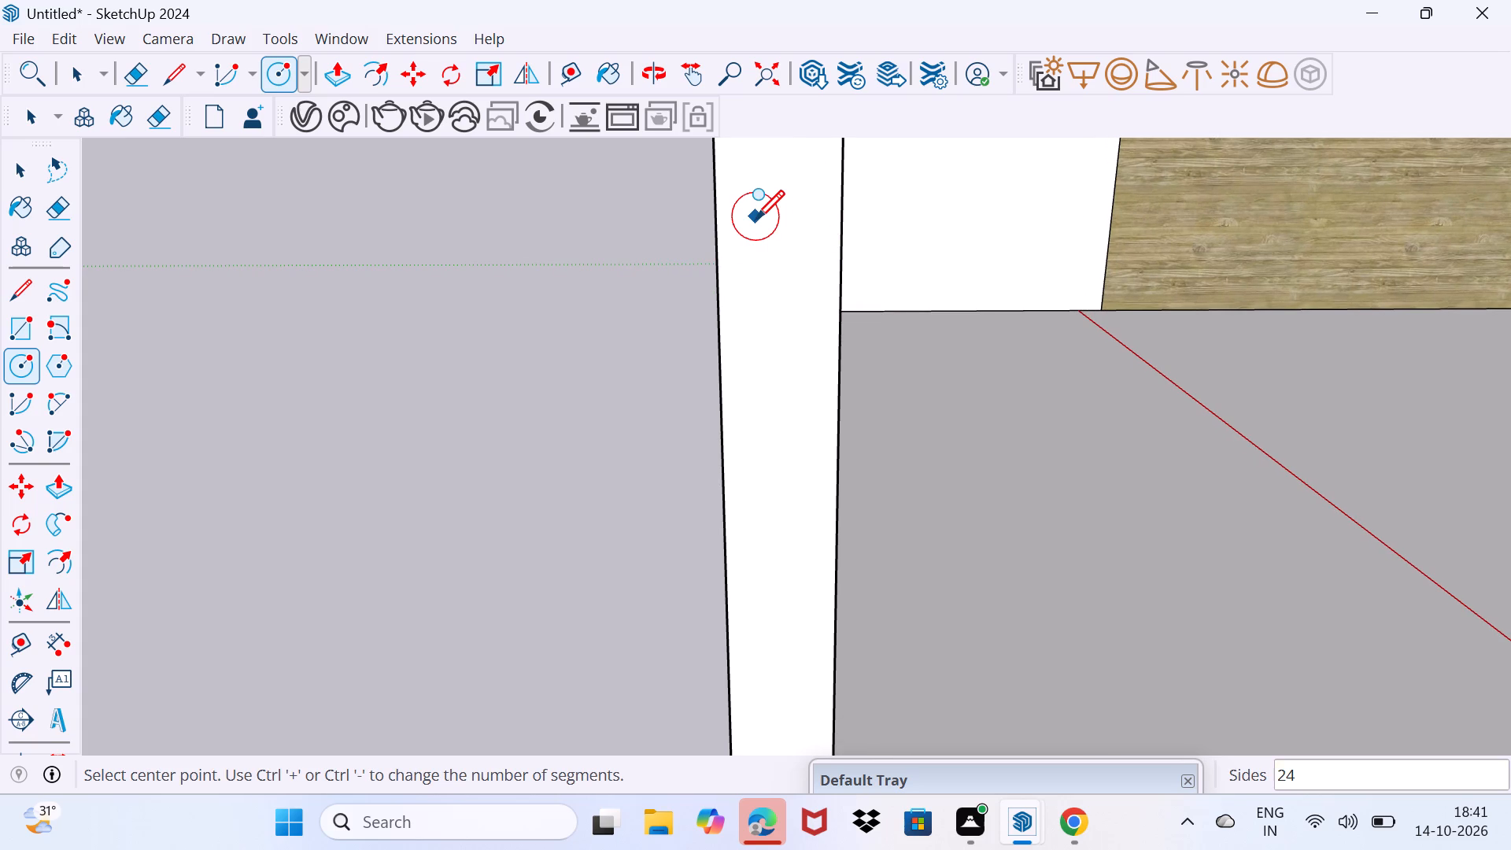
scroll(770, 183, "down", 4)
middle_click_drag(770, 183, 774, 262)
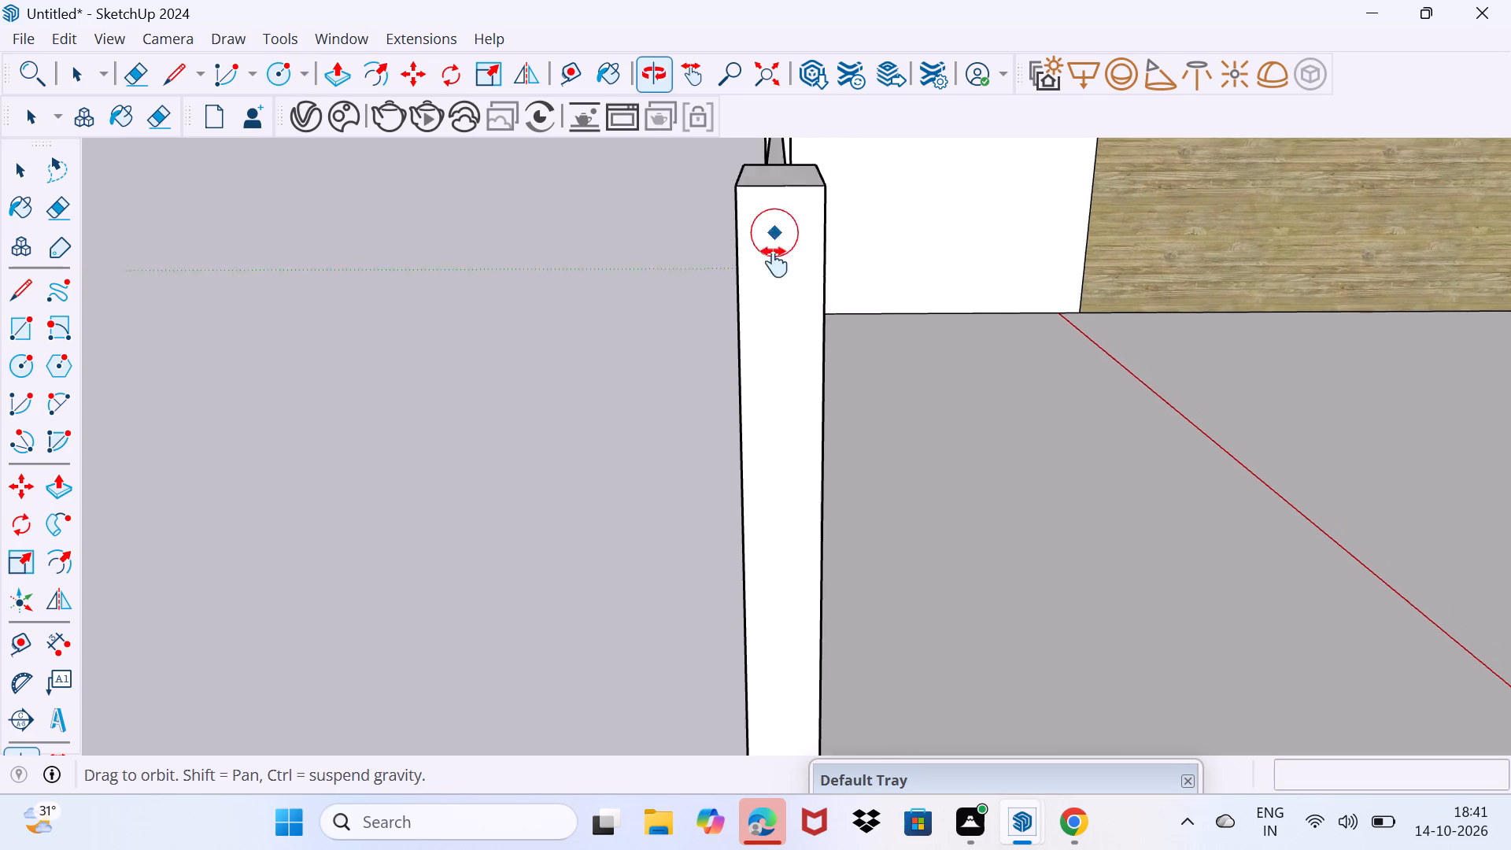
middle_click_drag(774, 262, 772, 289)
scroll(772, 289, "down", 1, "shift")
left_click(772, 336)
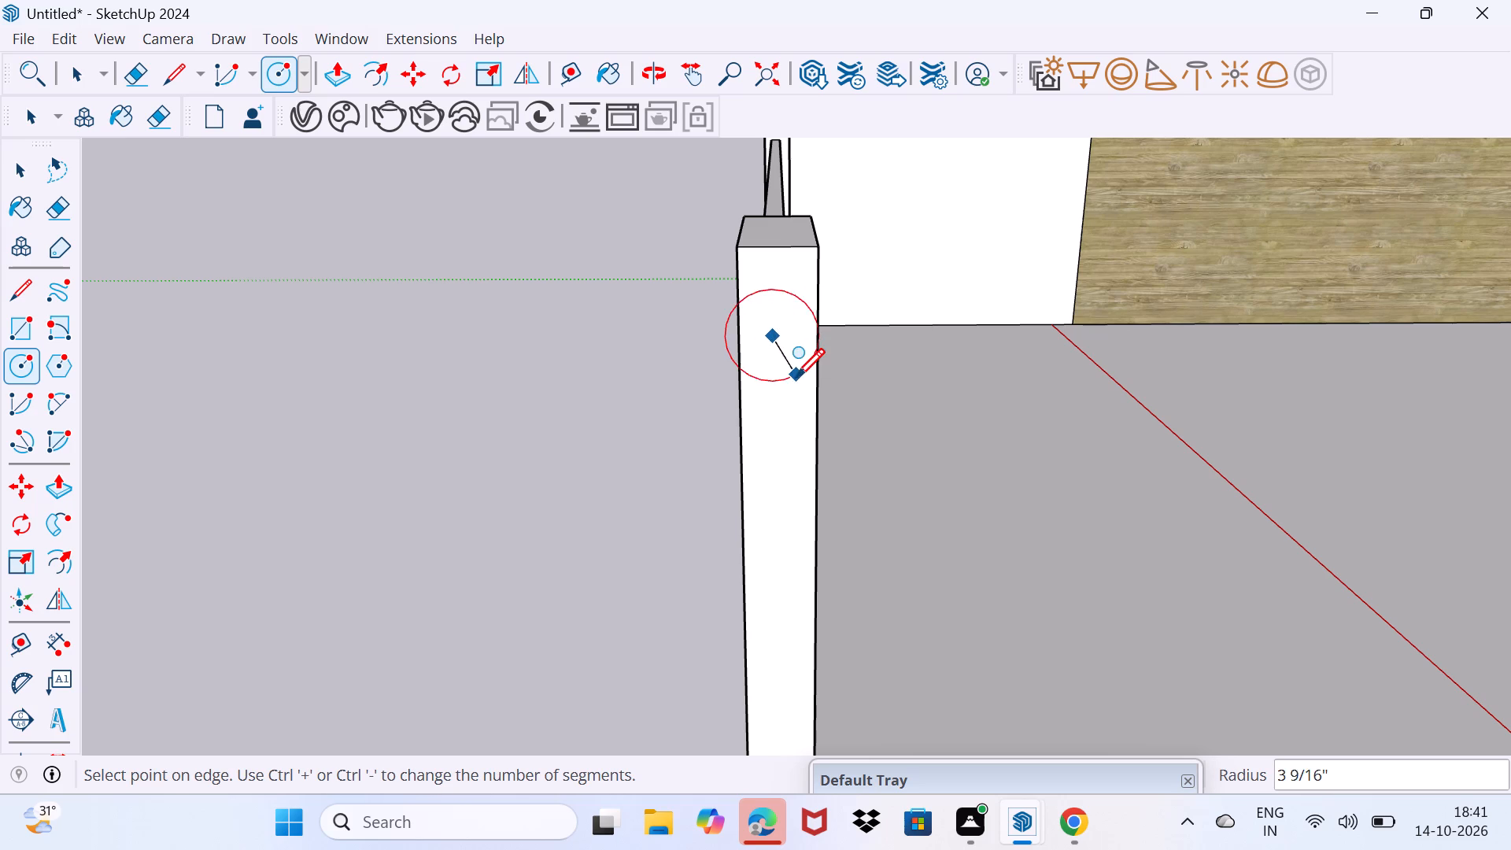
left_click(783, 360)
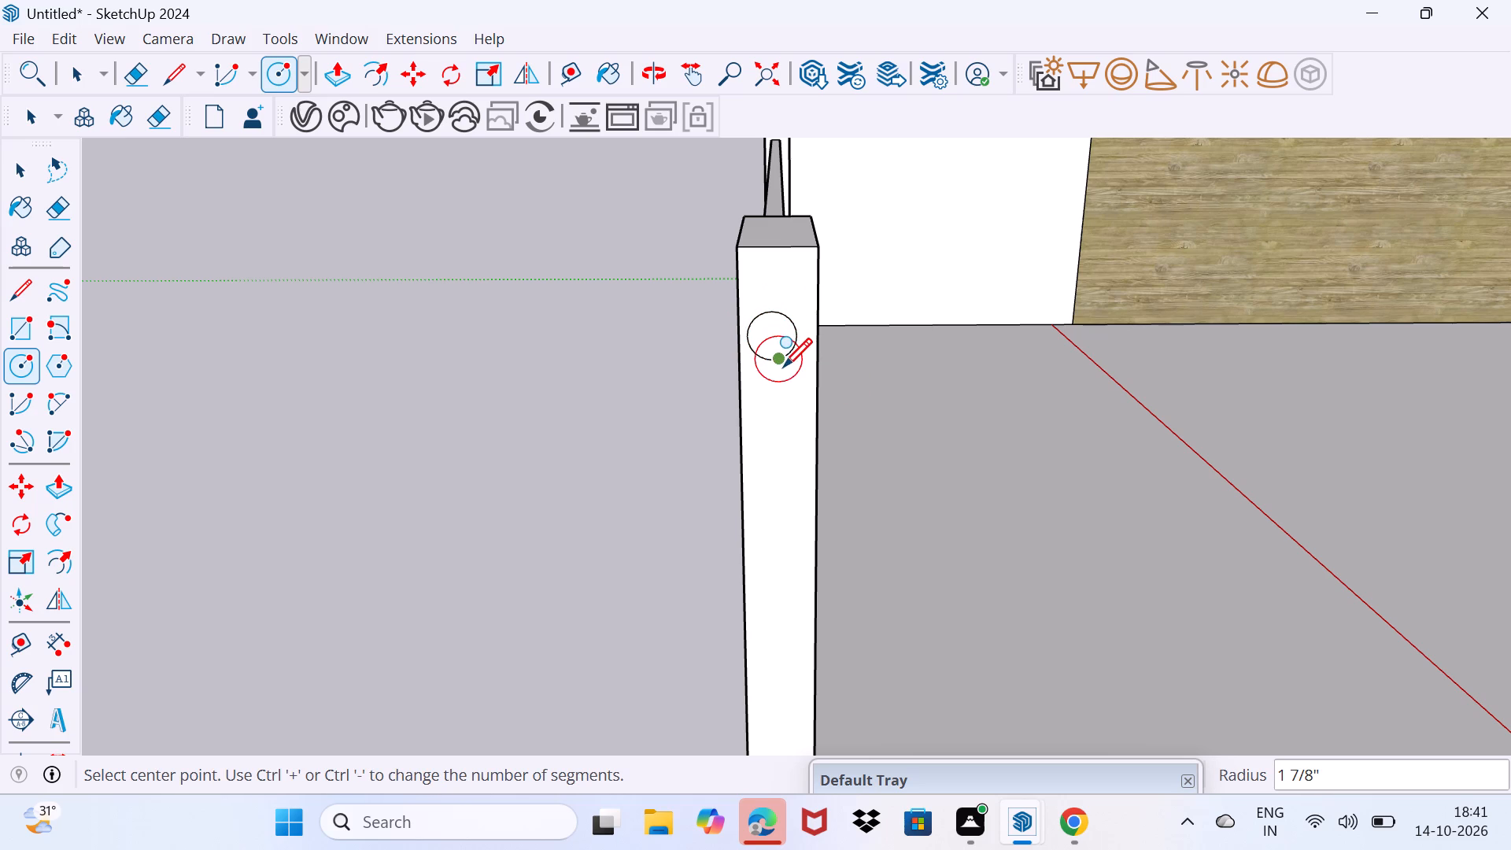
key("space")
Copy the circle about 3' 9" straight down the pillar face and divide the distance by 6 to make seven evenly spaced circles.
scroll(783, 368, "down", 1)
left_click(778, 359)
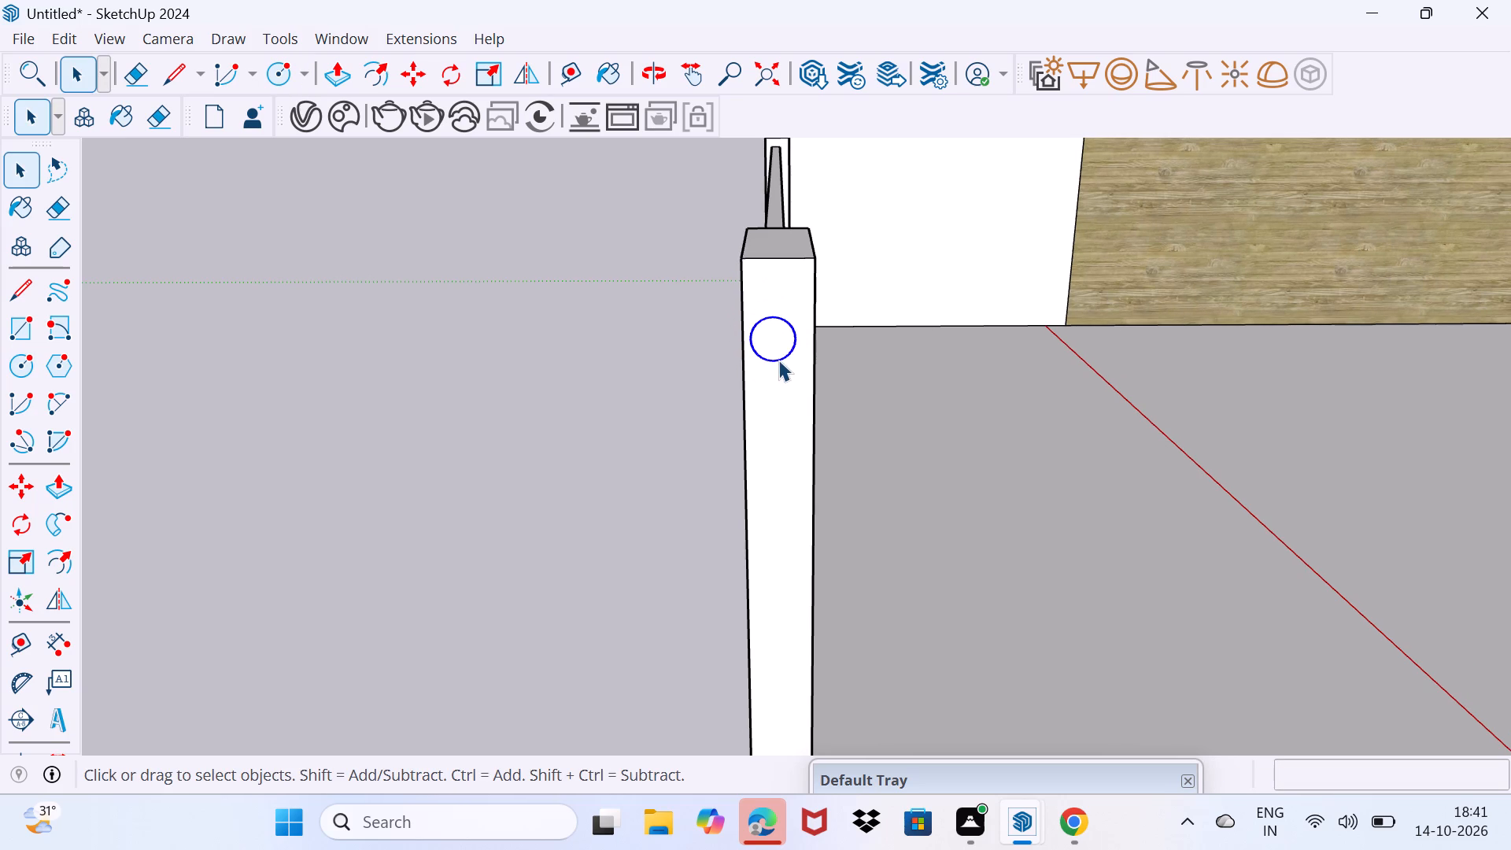
scroll(780, 360, "down", 2)
middle_click_drag(796, 382, 794, 279, "shift")
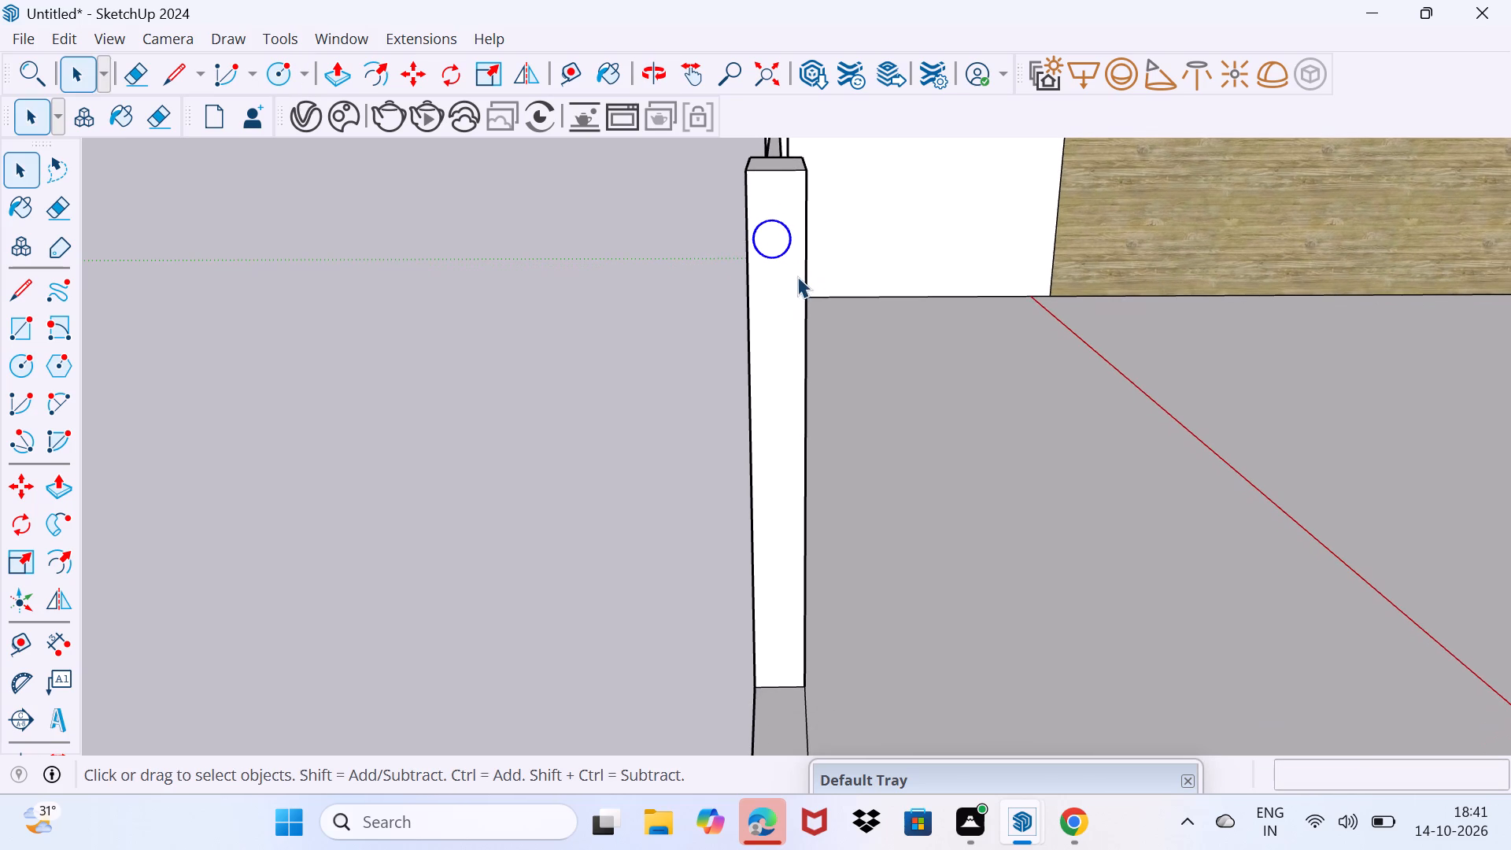
key("m")
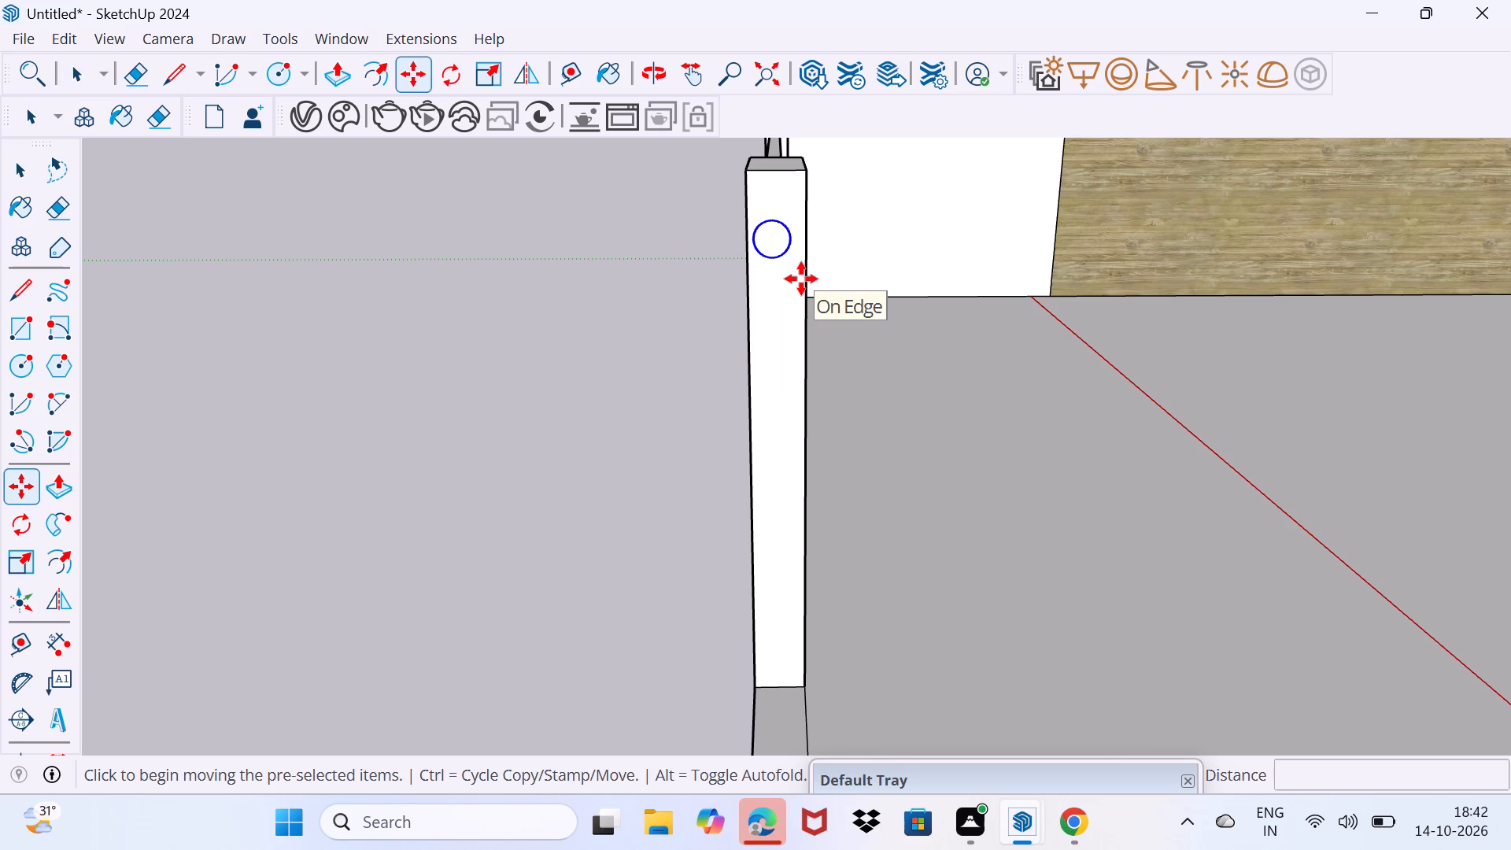
left_click(789, 252)
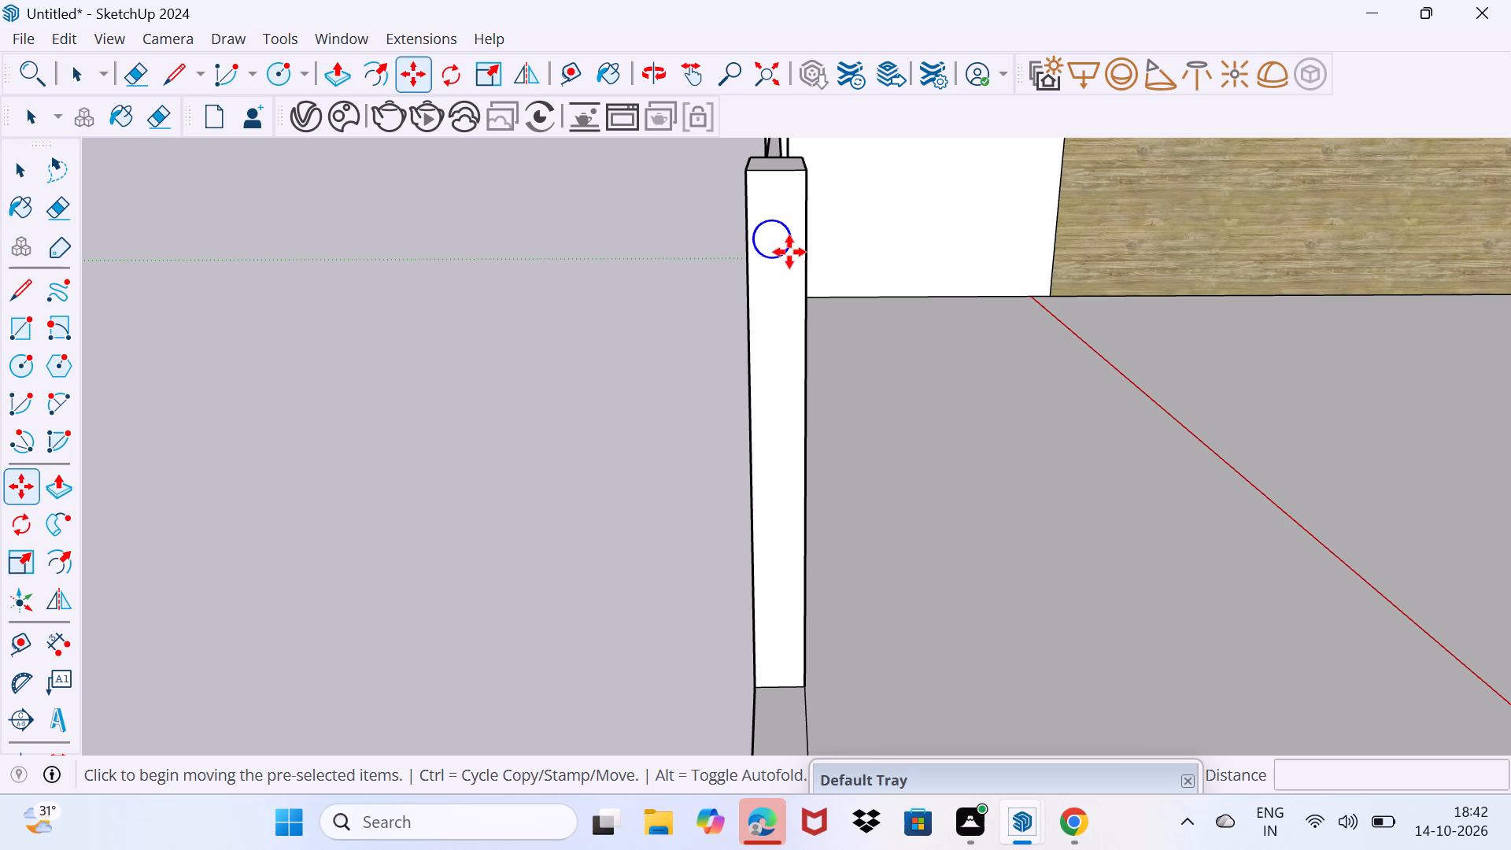
left_click(778, 634)
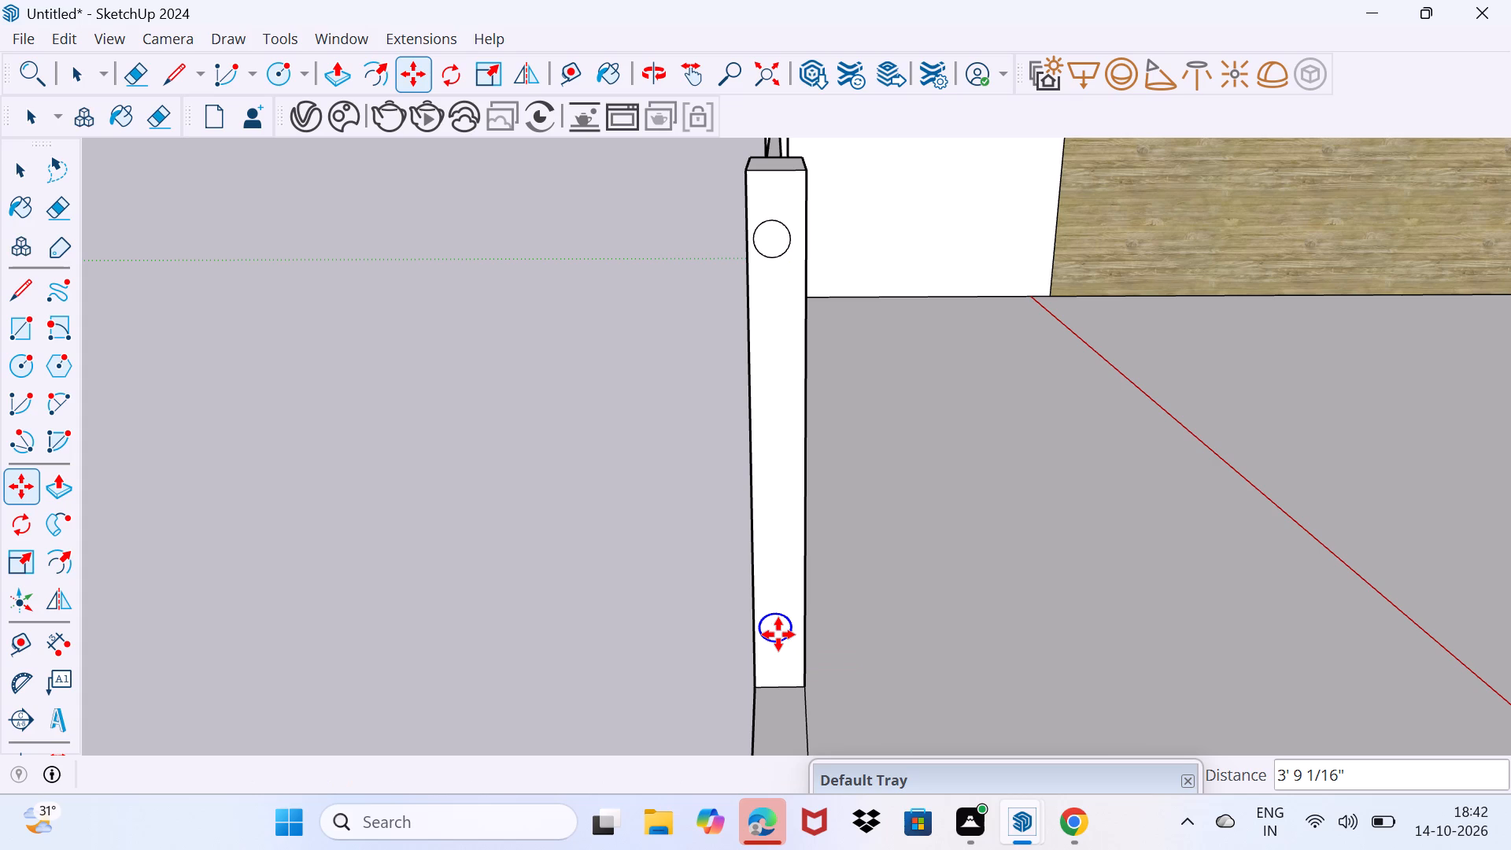
type("/6")
key("Return")
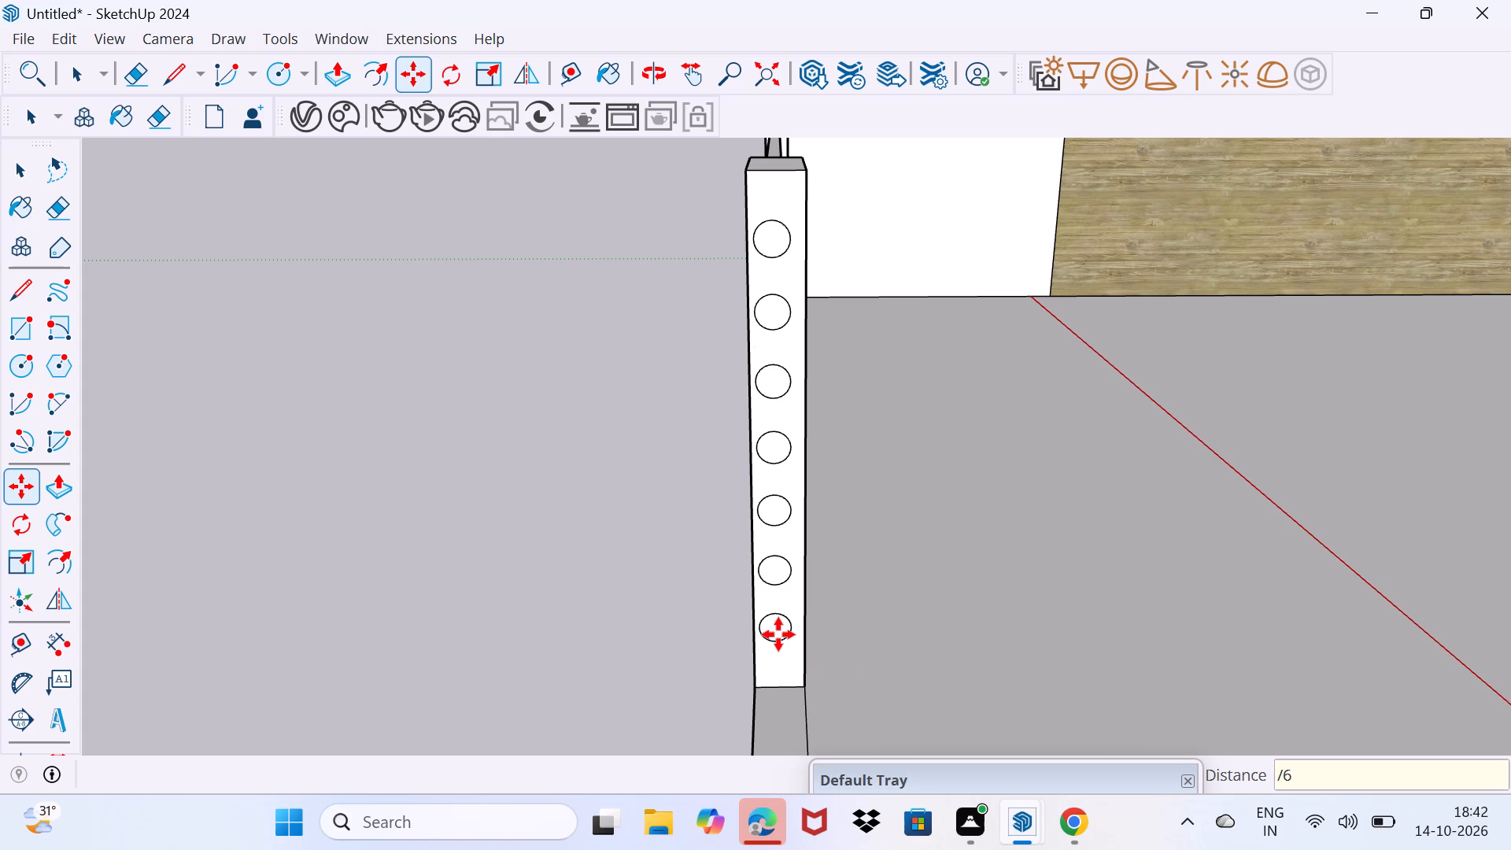
key("space")
Push/Pull the top circle about 9' 11 7/8" across the opening to the opposite boundary wall to form a round rail.
scroll(778, 634, "down", 5)
middle_click_drag(778, 634, 1075, 523)
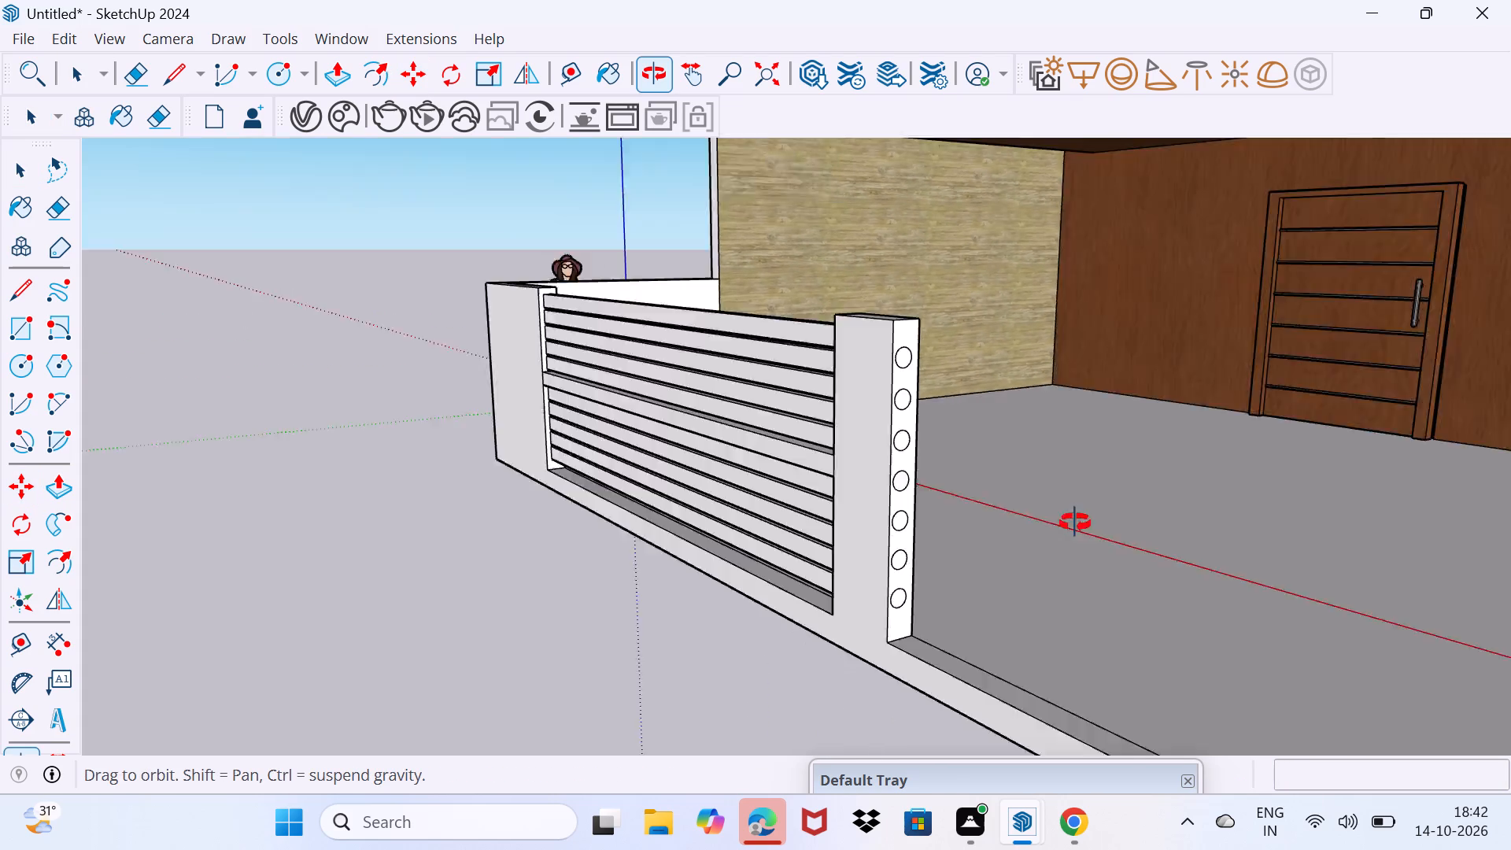
middle_click_drag(1075, 523, 1106, 497)
scroll(906, 471, "up", 4)
middle_click_drag(924, 448, 914, 449)
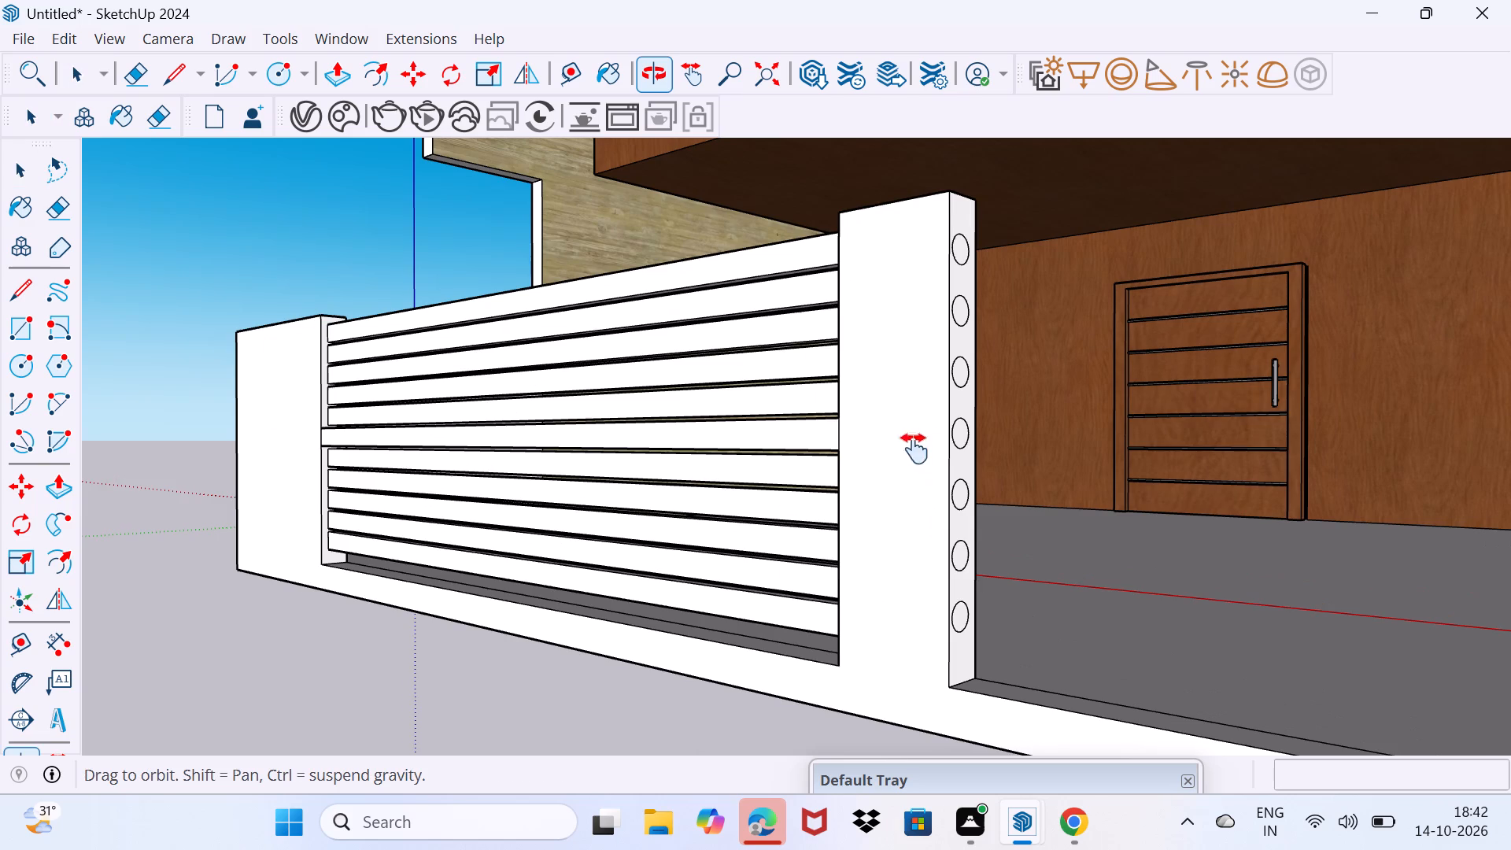
middle_click_drag(914, 449, 514, 462)
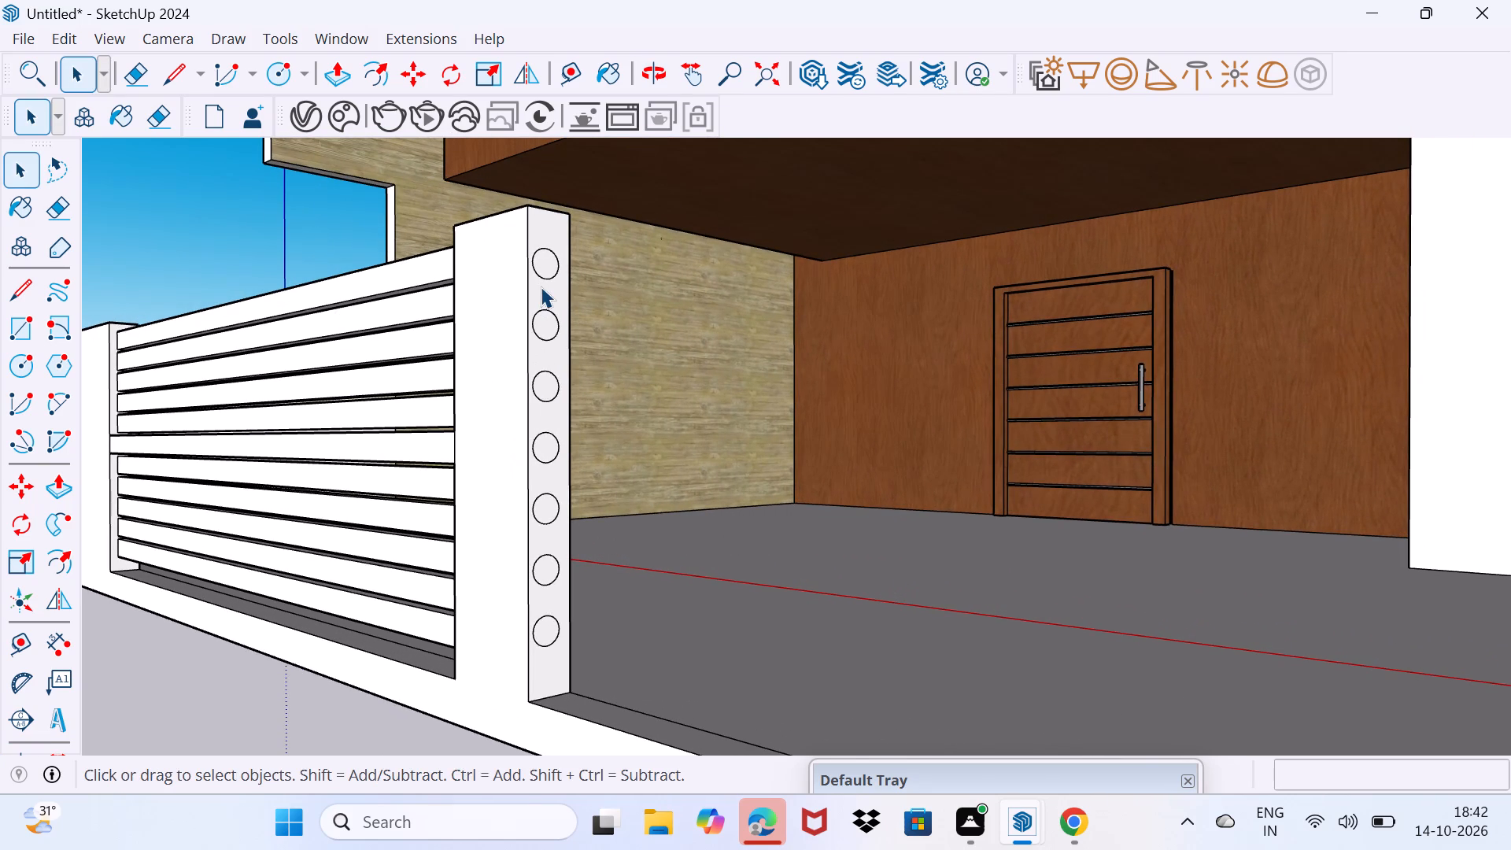
scroll(541, 282, "up", 2)
left_click(542, 266)
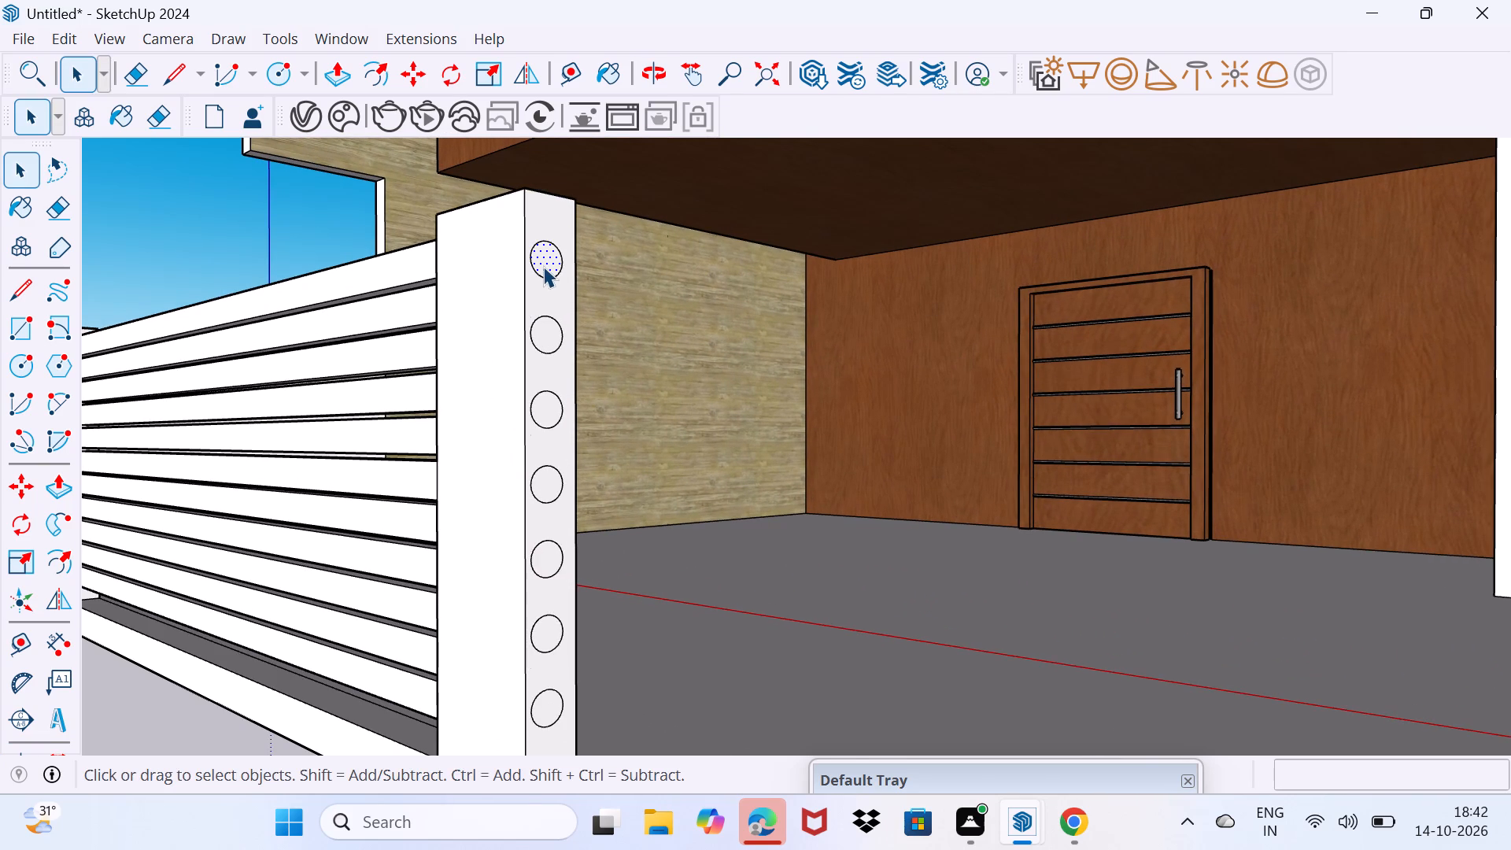
key("p")
left_click(543, 266)
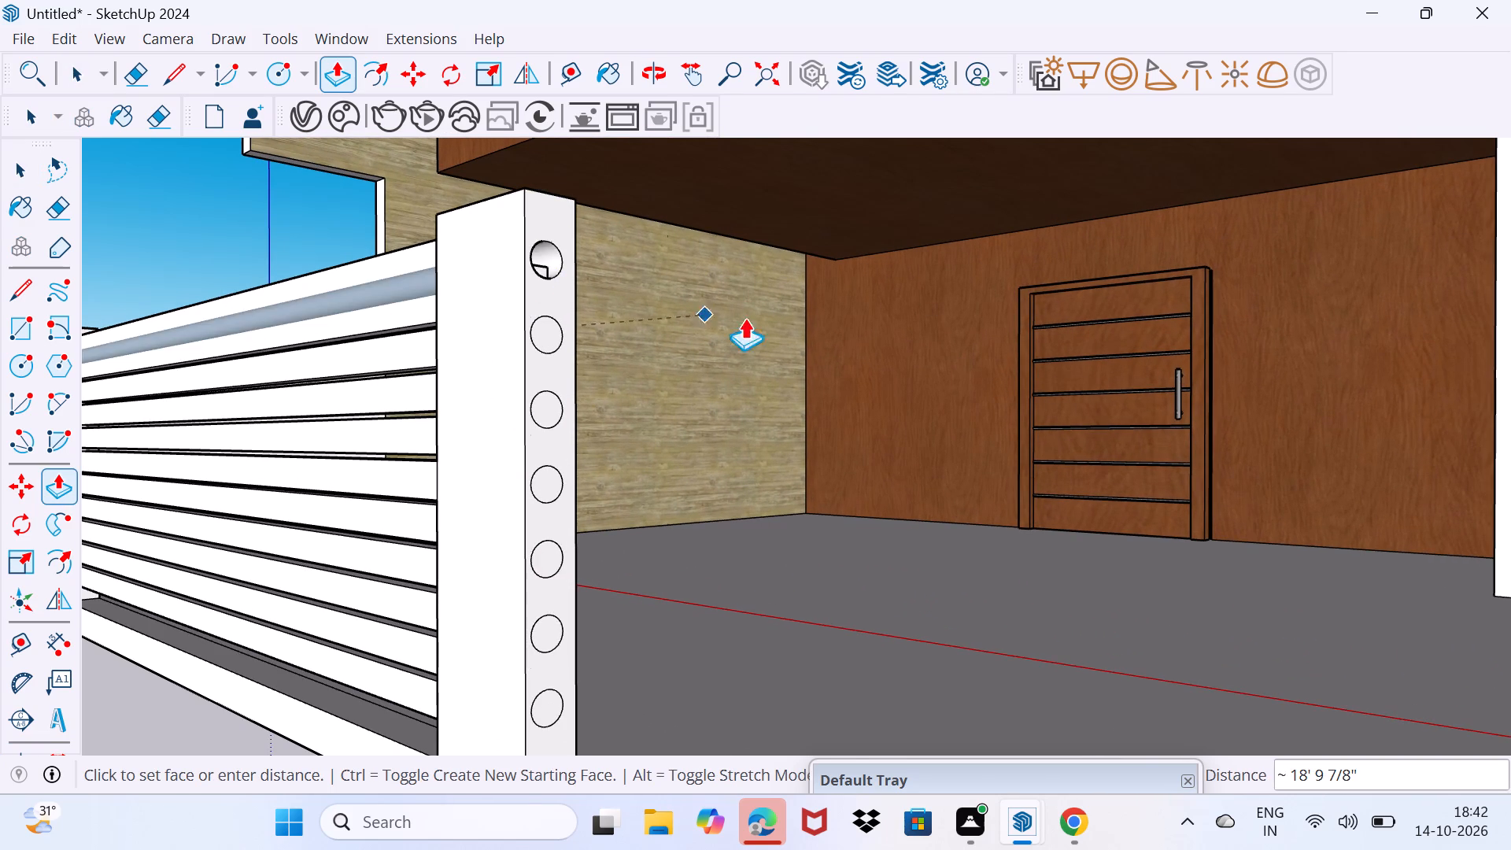
scroll(885, 384, "down", 8)
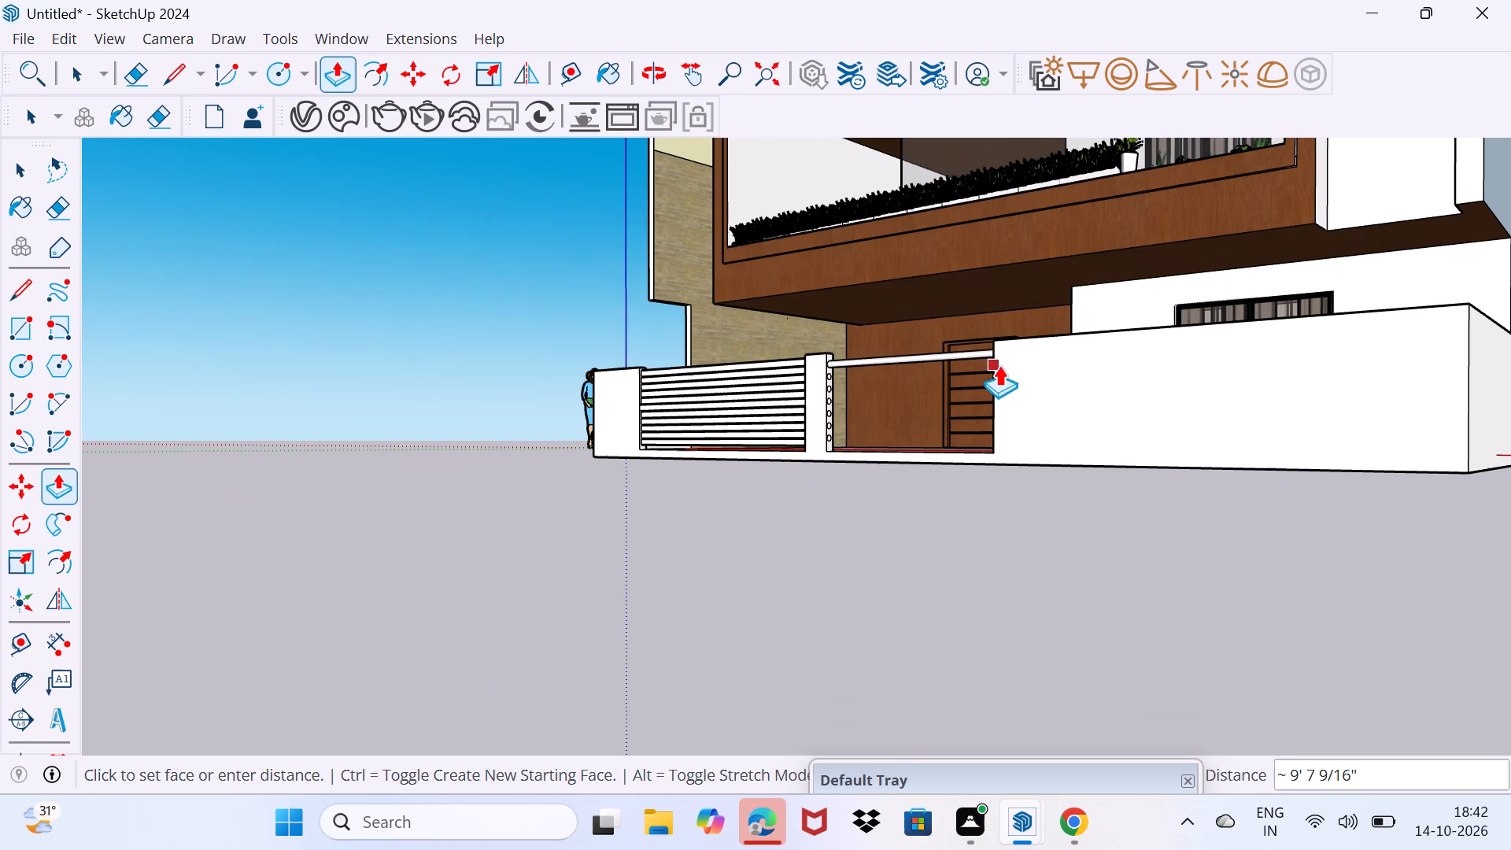
left_click(1004, 366)
Push/Pull the second circle from the top across the opening to the opposite boundary wall to form the second round rail.
scroll(849, 338, "up", 8)
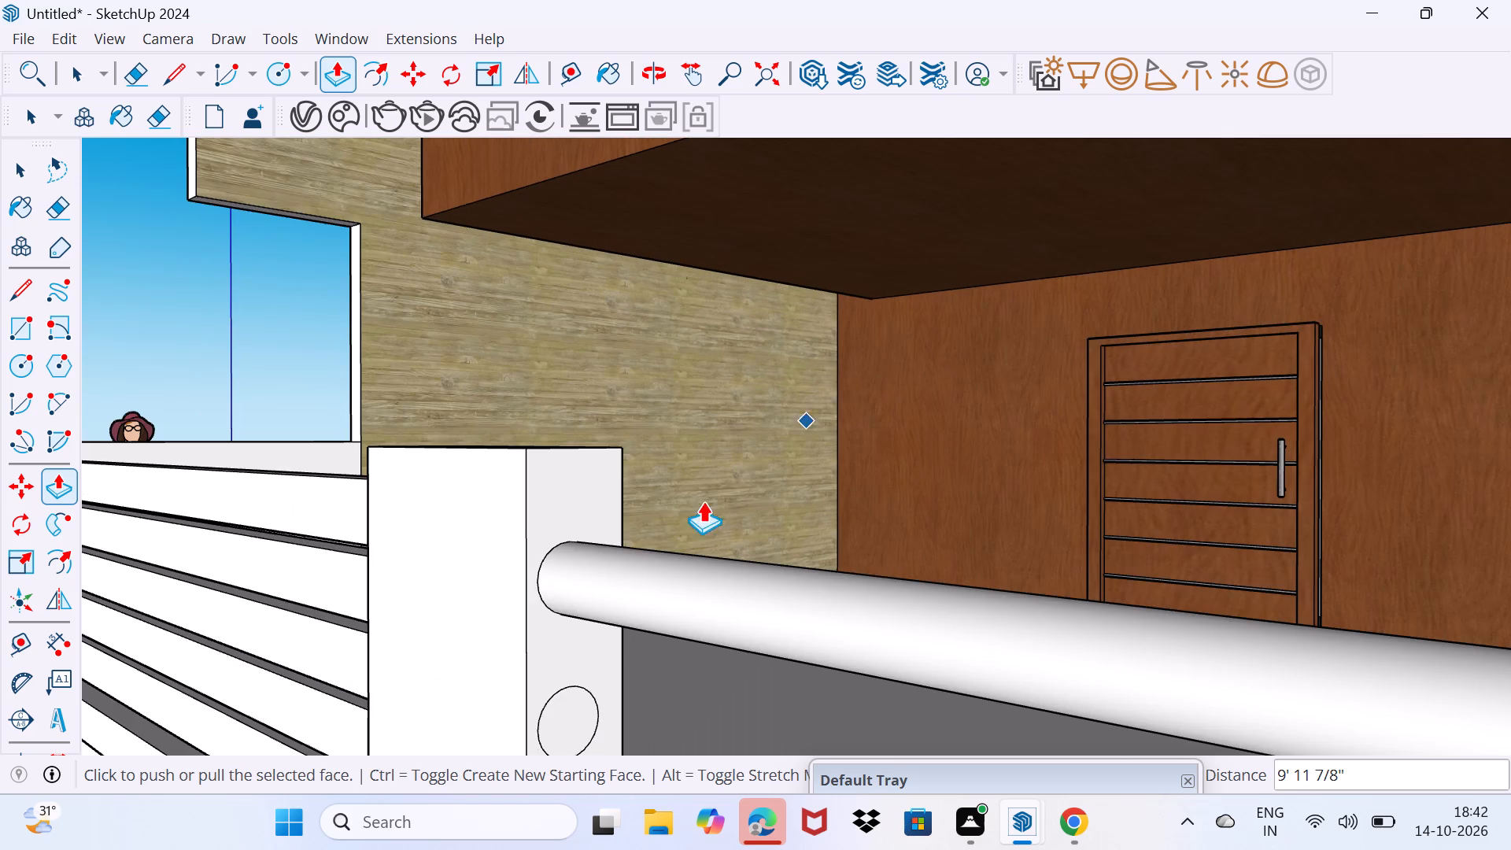
scroll(630, 531, "down", 4)
scroll(608, 578, "up", 6)
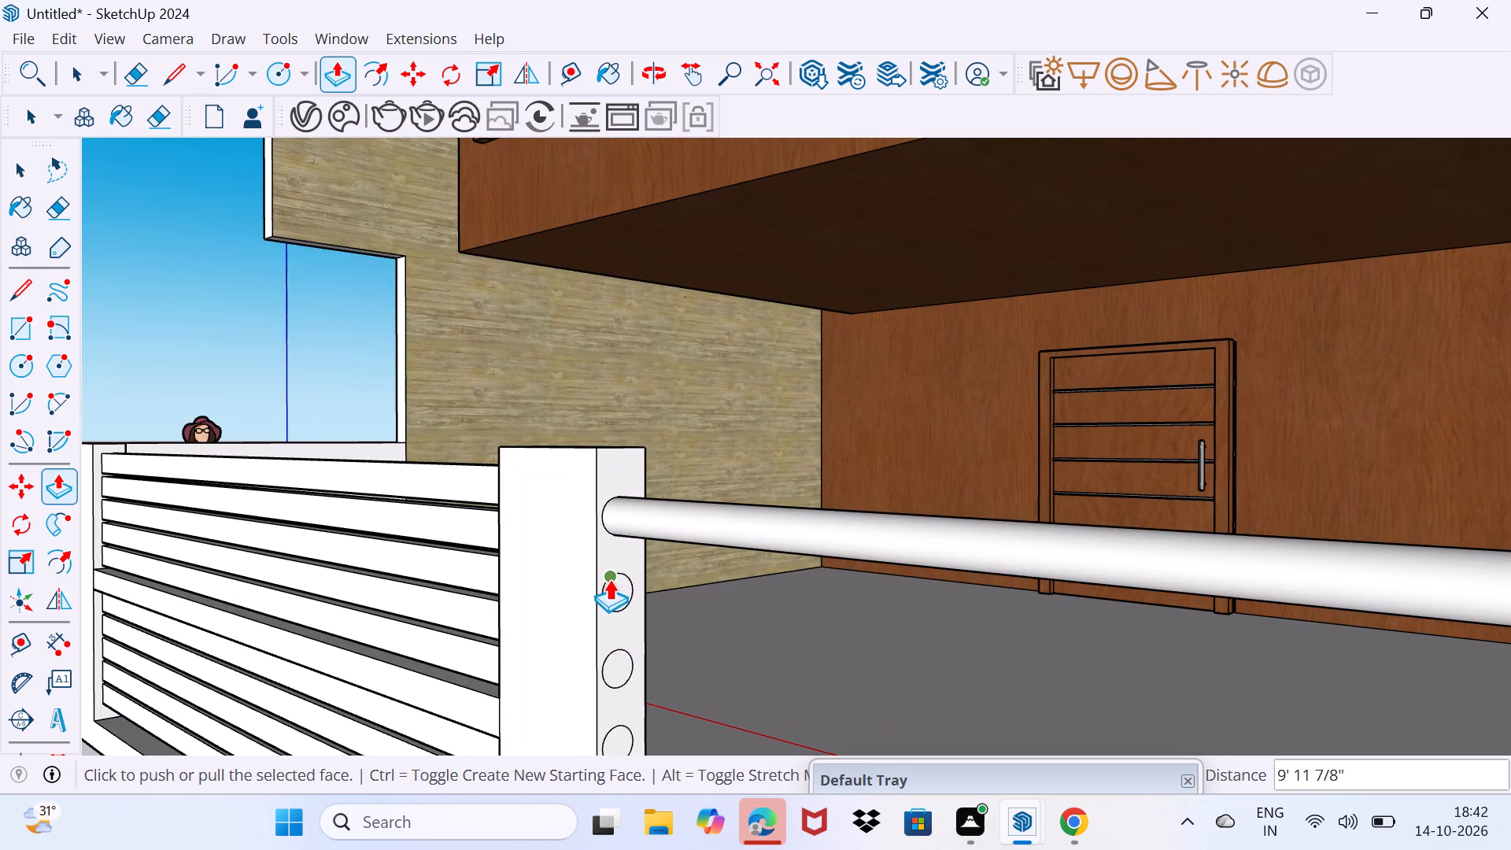
key("grave")
key("Escape")
scroll(615, 590, "up", 1)
left_click_drag(619, 593, 626, 596)
key("space")
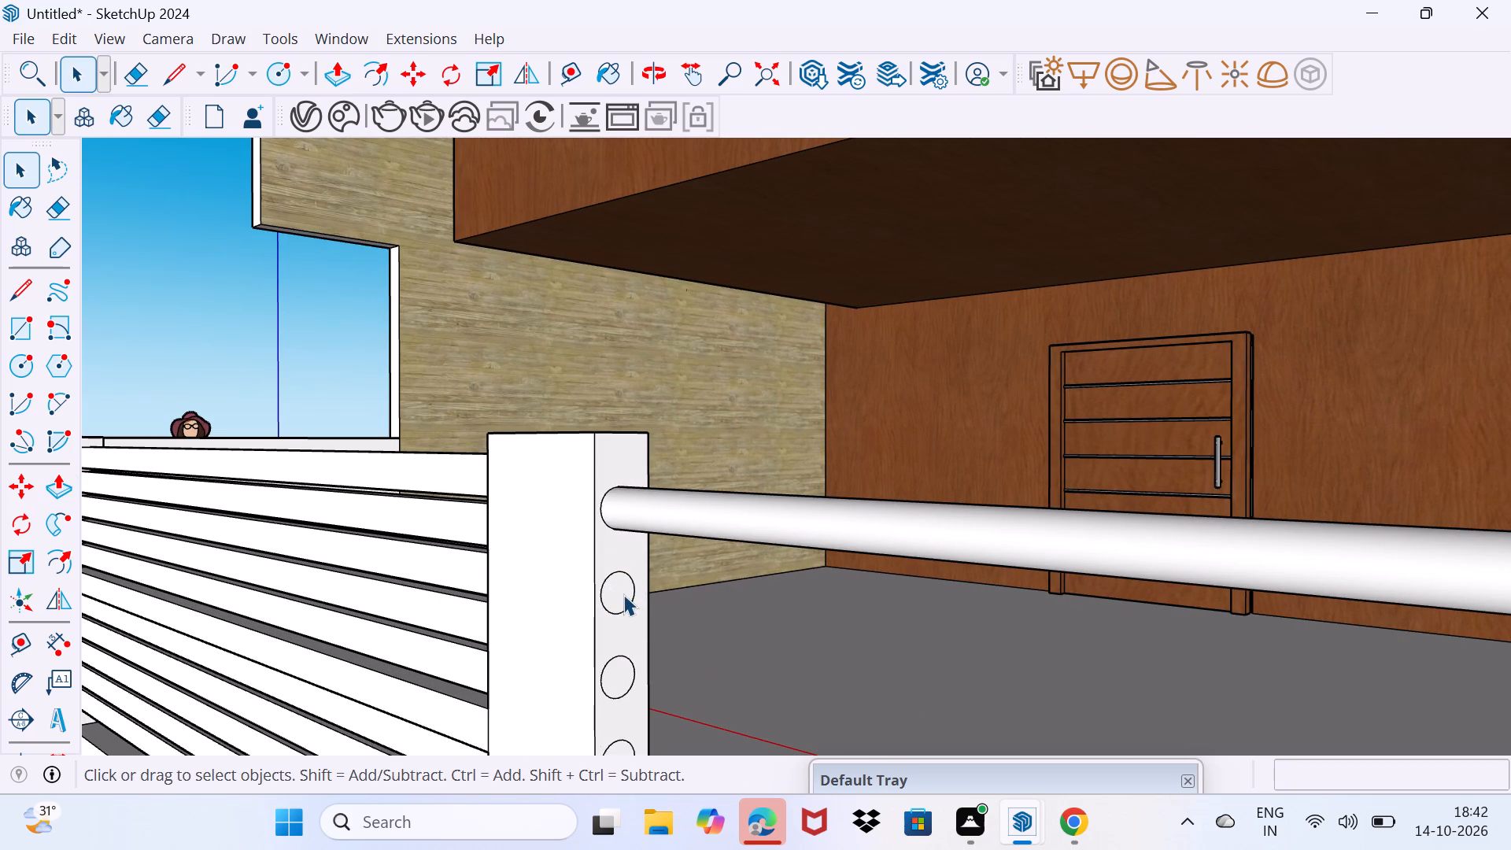
left_click(619, 593)
key("p")
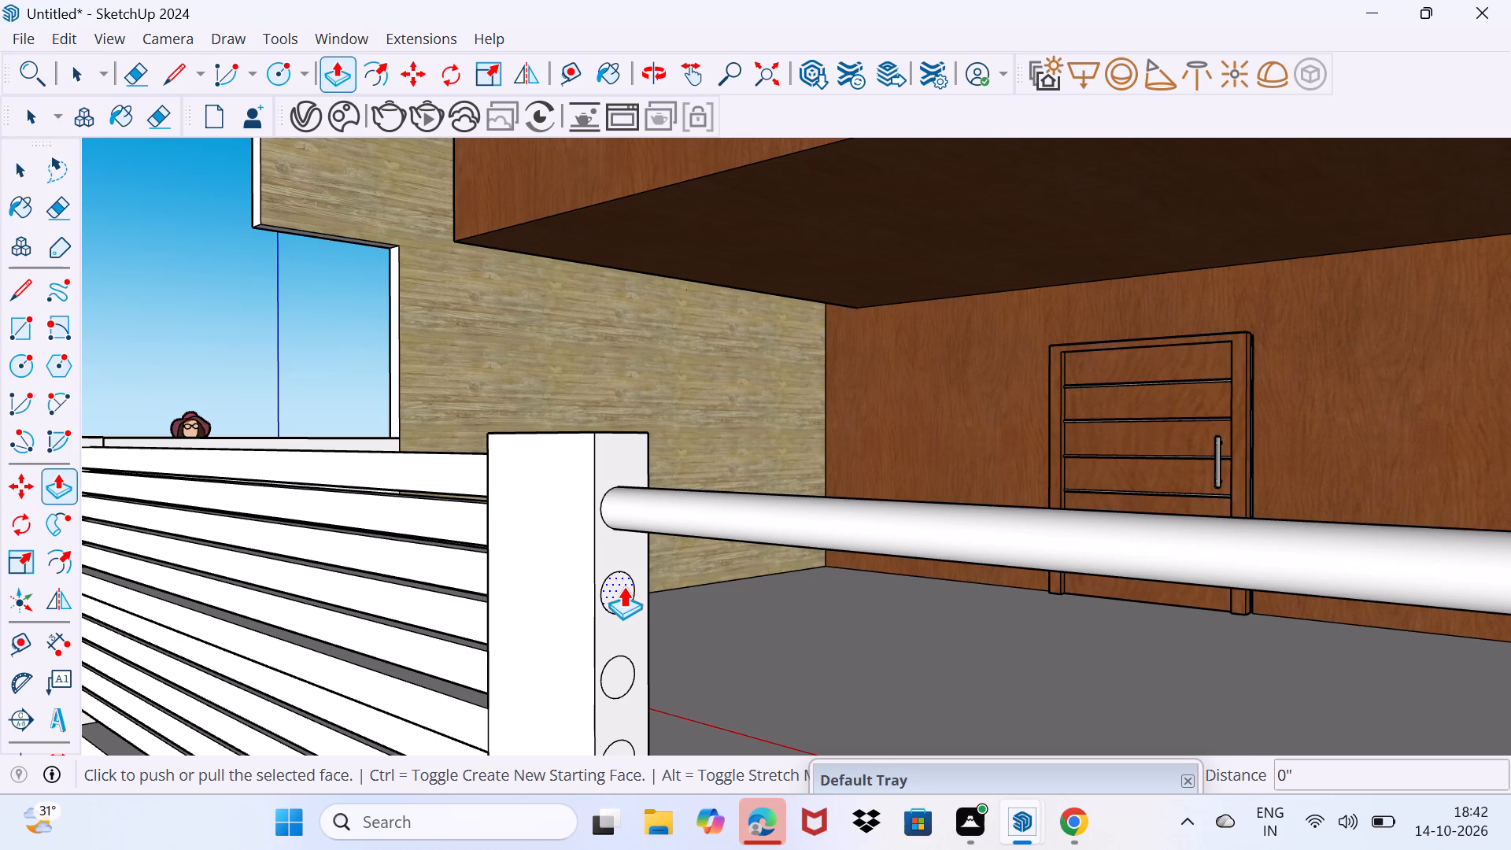
left_click(624, 588)
scroll(795, 607, "down", 4)
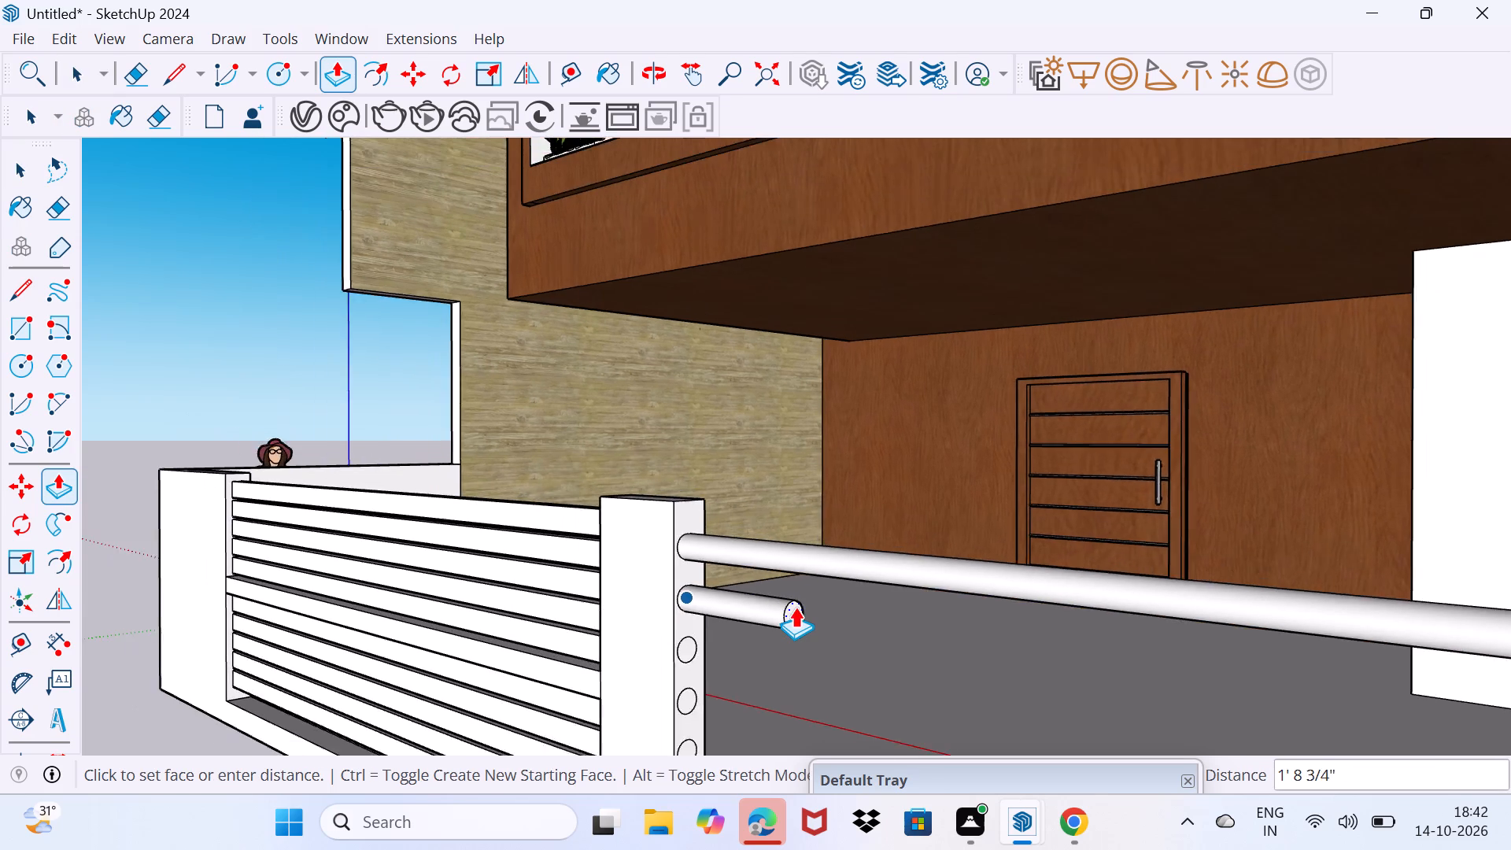
scroll(795, 607, "down", 5)
scroll(796, 607, "up", 1)
middle_click_drag(797, 607, 691, 369, "shift")
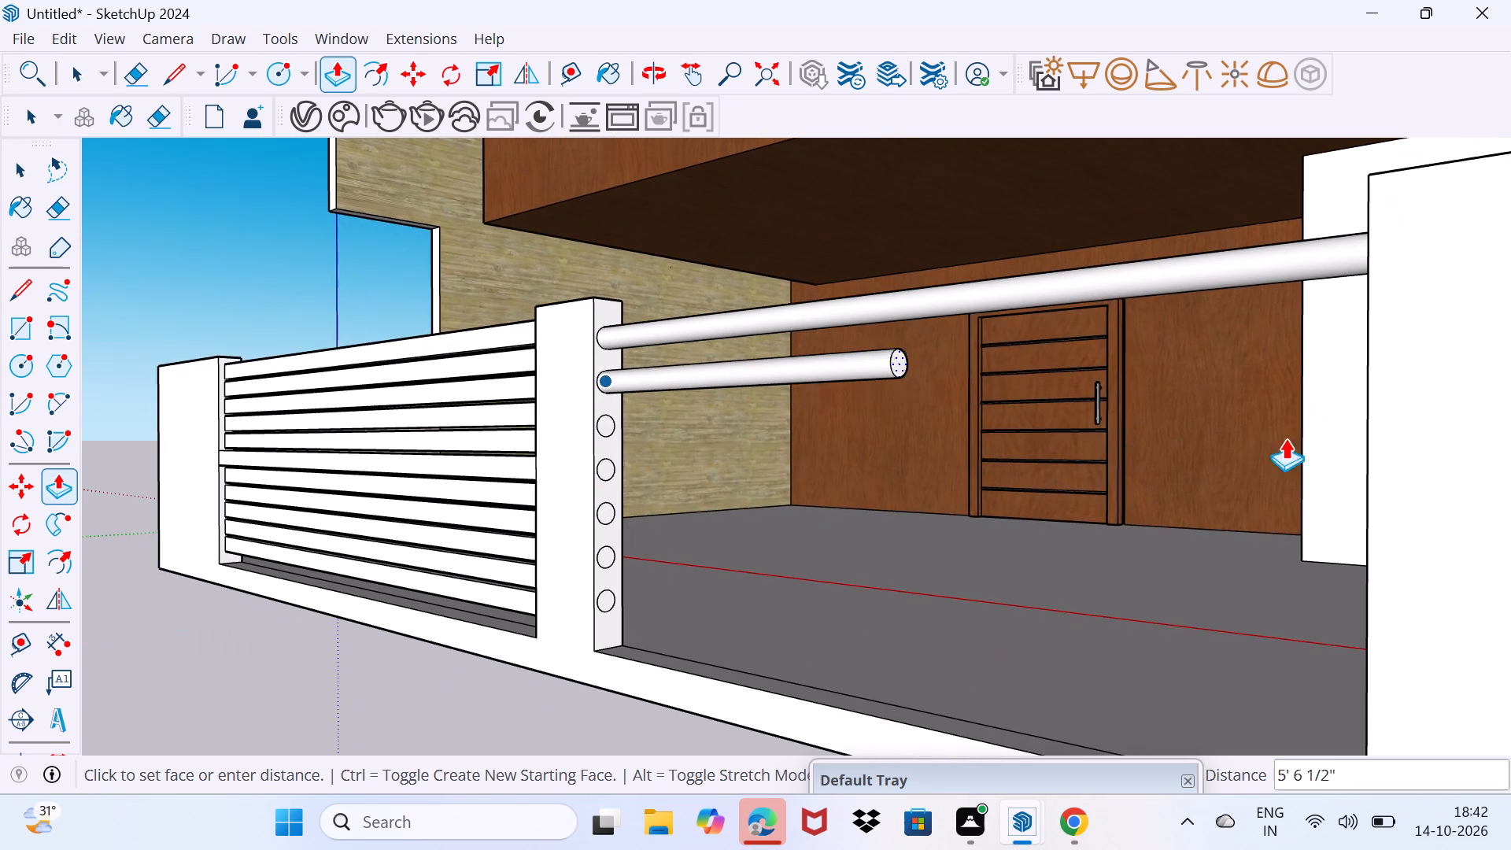
left_click(1379, 458)
key("space")
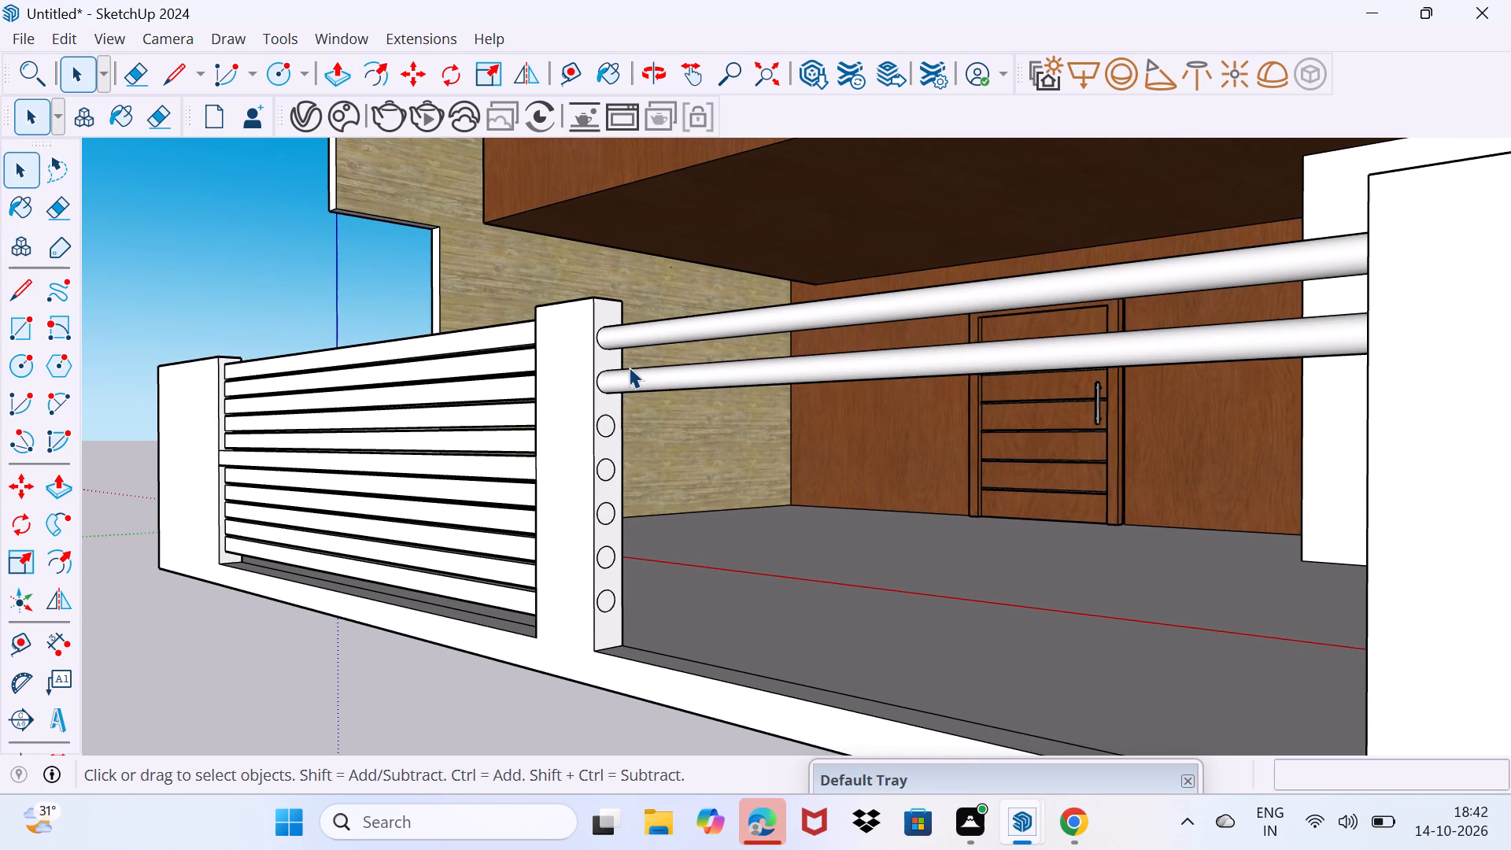
Push/Pull the third circle from the top across the opening to the opposite boundary wall to form the third round rail.
scroll(629, 368, "up", 4)
left_click(589, 456)
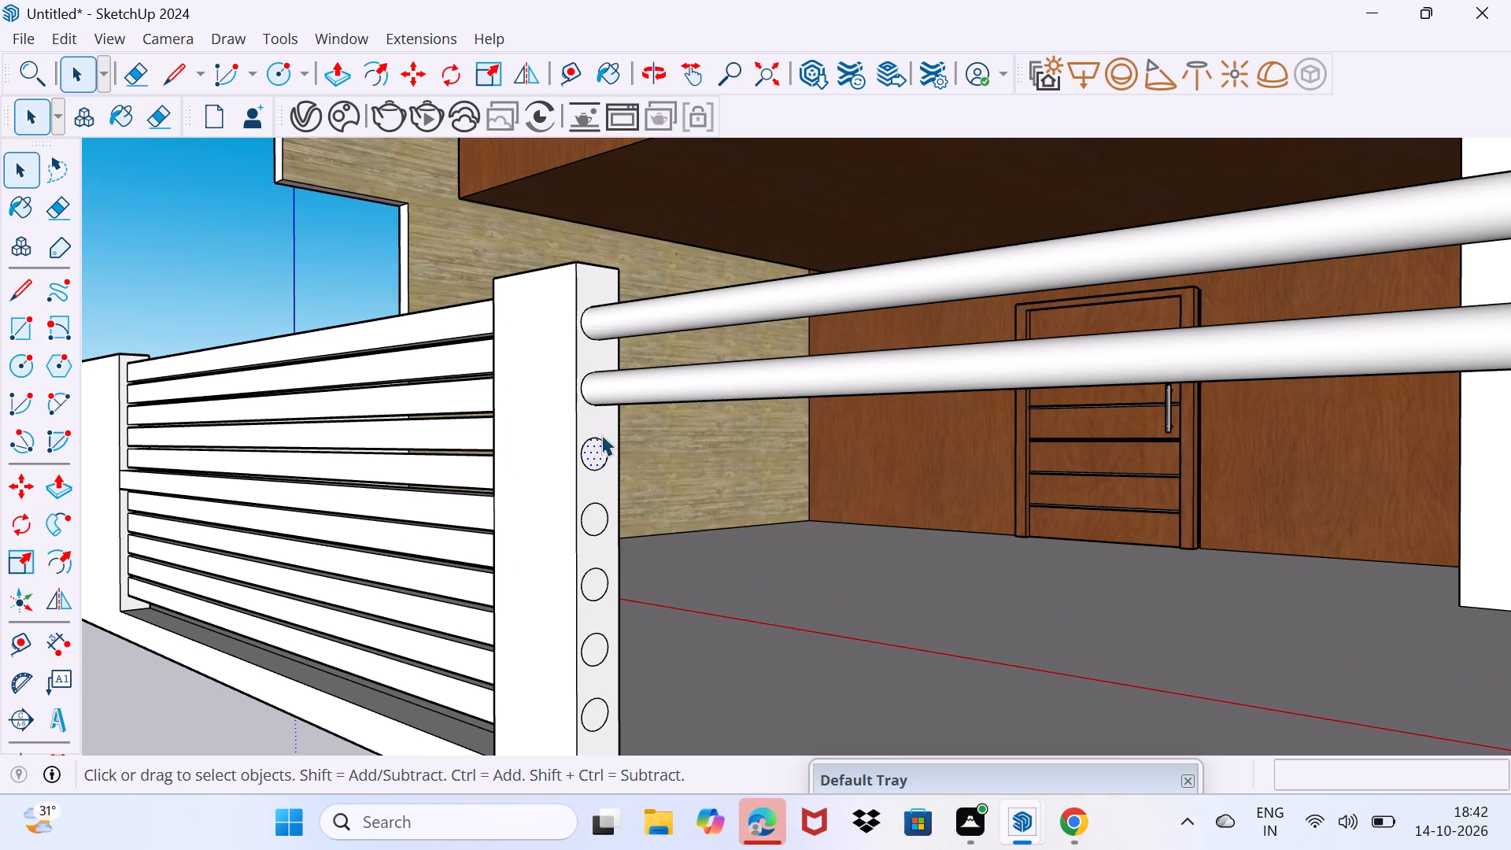
key("p")
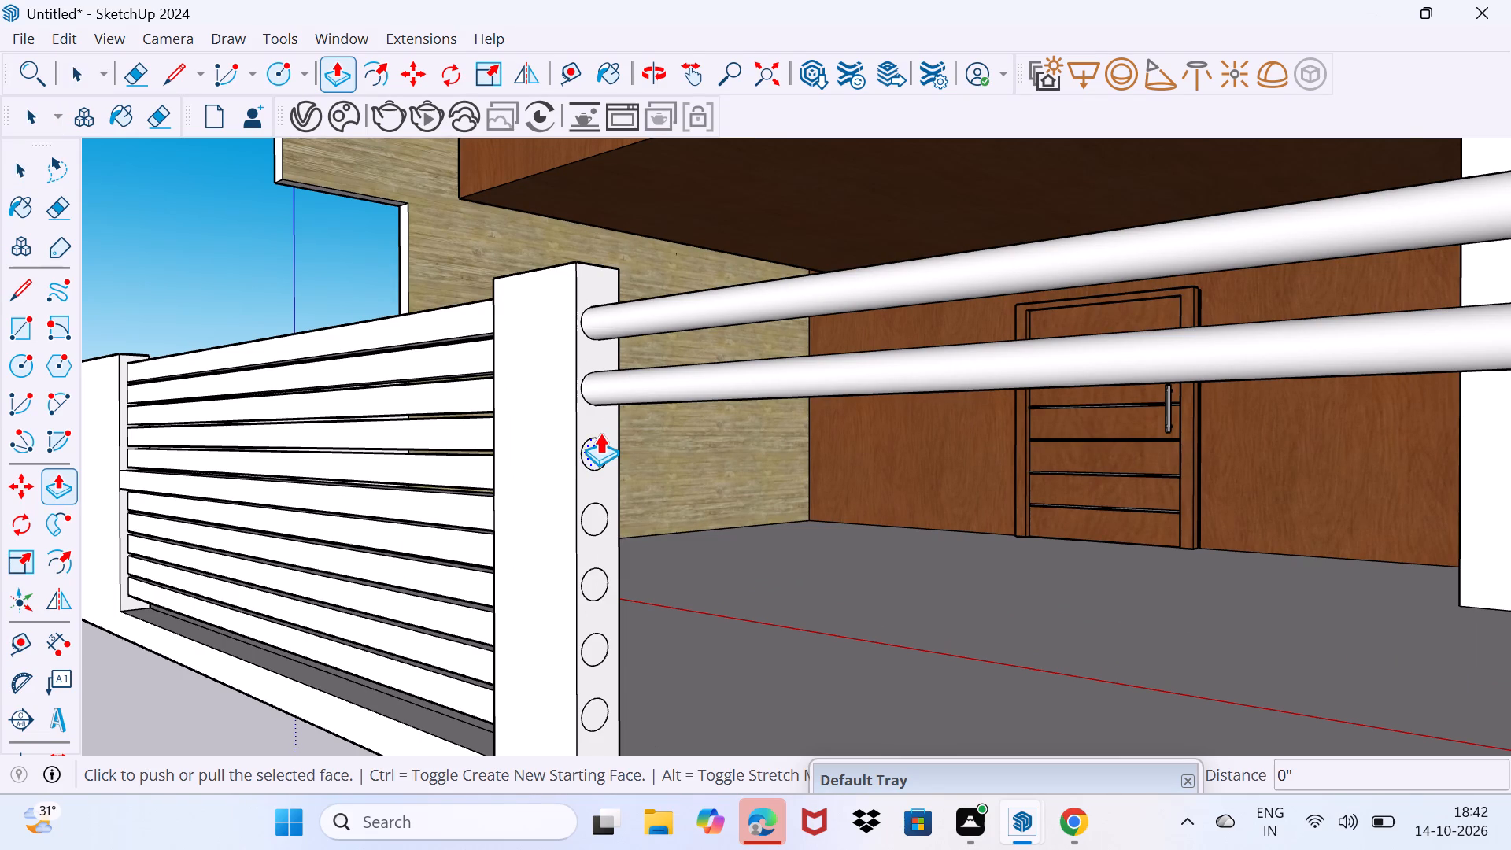
left_click(601, 436)
scroll(870, 501, "down", 7)
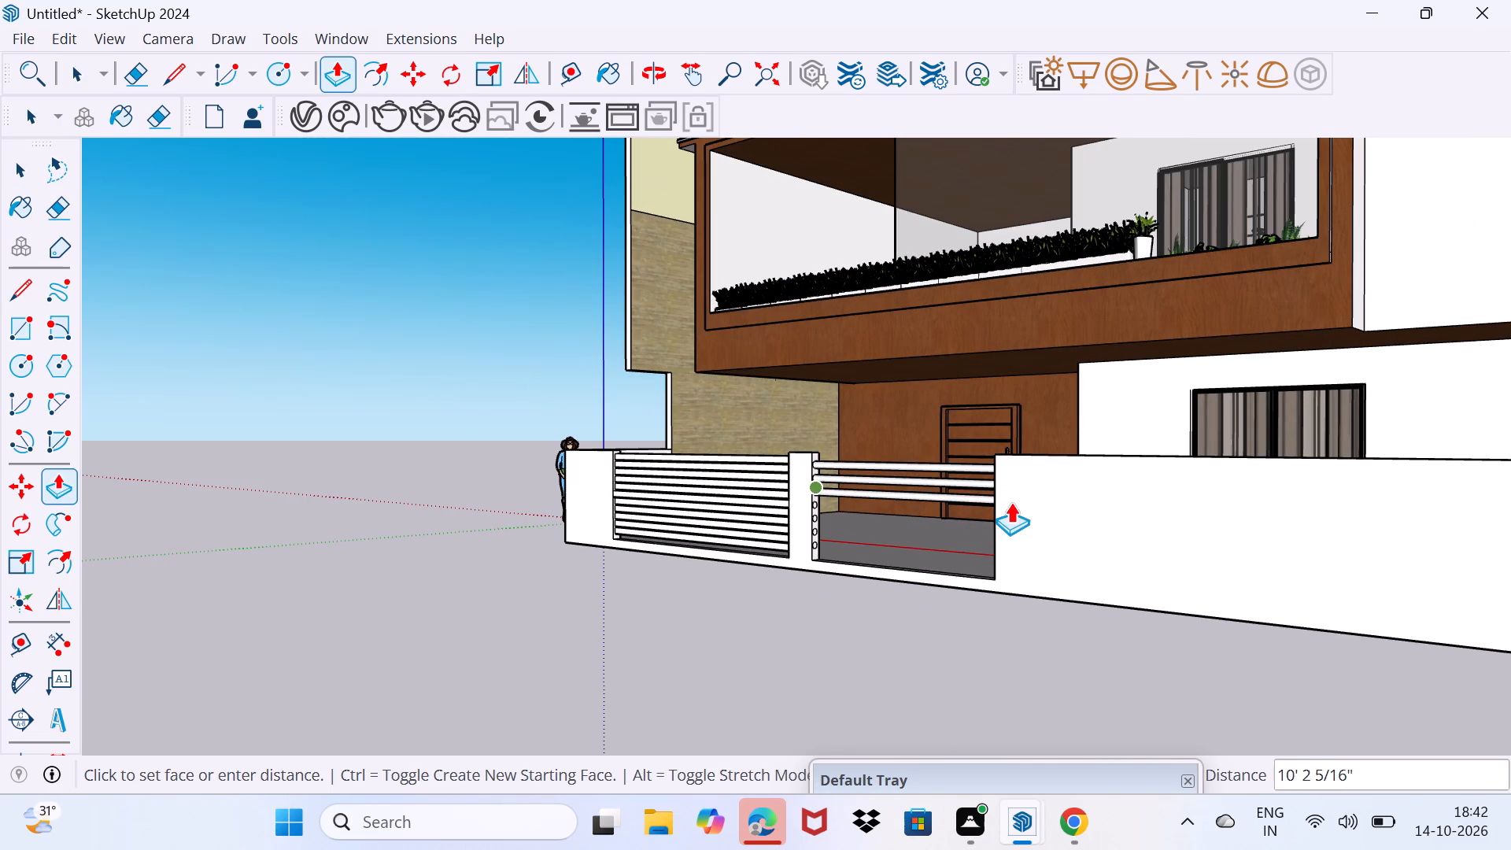
left_click(1010, 502)
scroll(867, 523, "up", 4)
key("space")
Push/Pull the fourth circle from the top across the opening to the opposite boundary wall to form the fourth round rail.
scroll(864, 520, "up", 3)
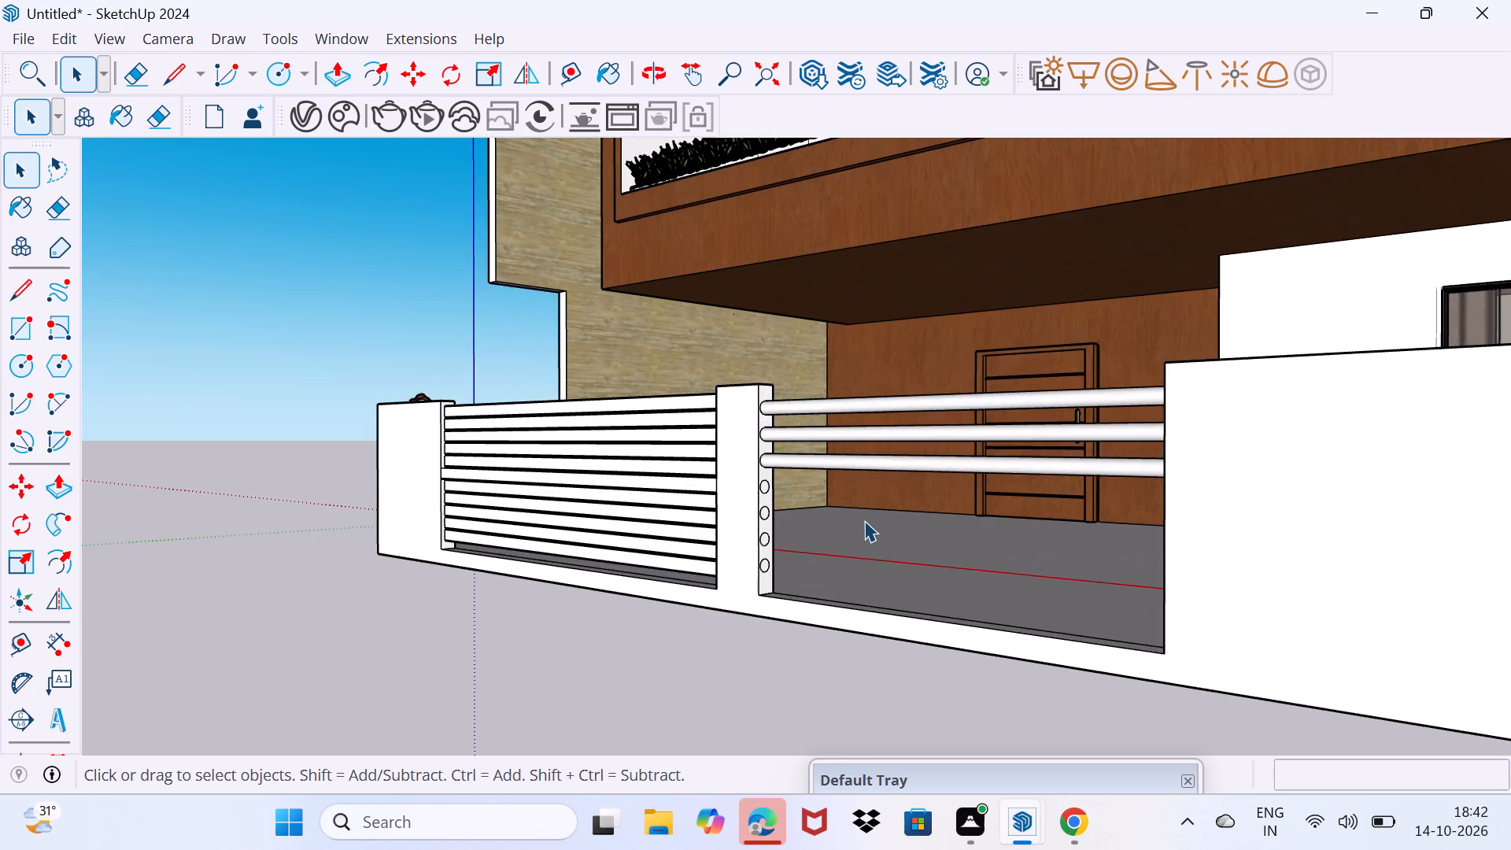
scroll(864, 520, "up", 2)
scroll(667, 479, "down", 4)
scroll(557, 436, "up", 2)
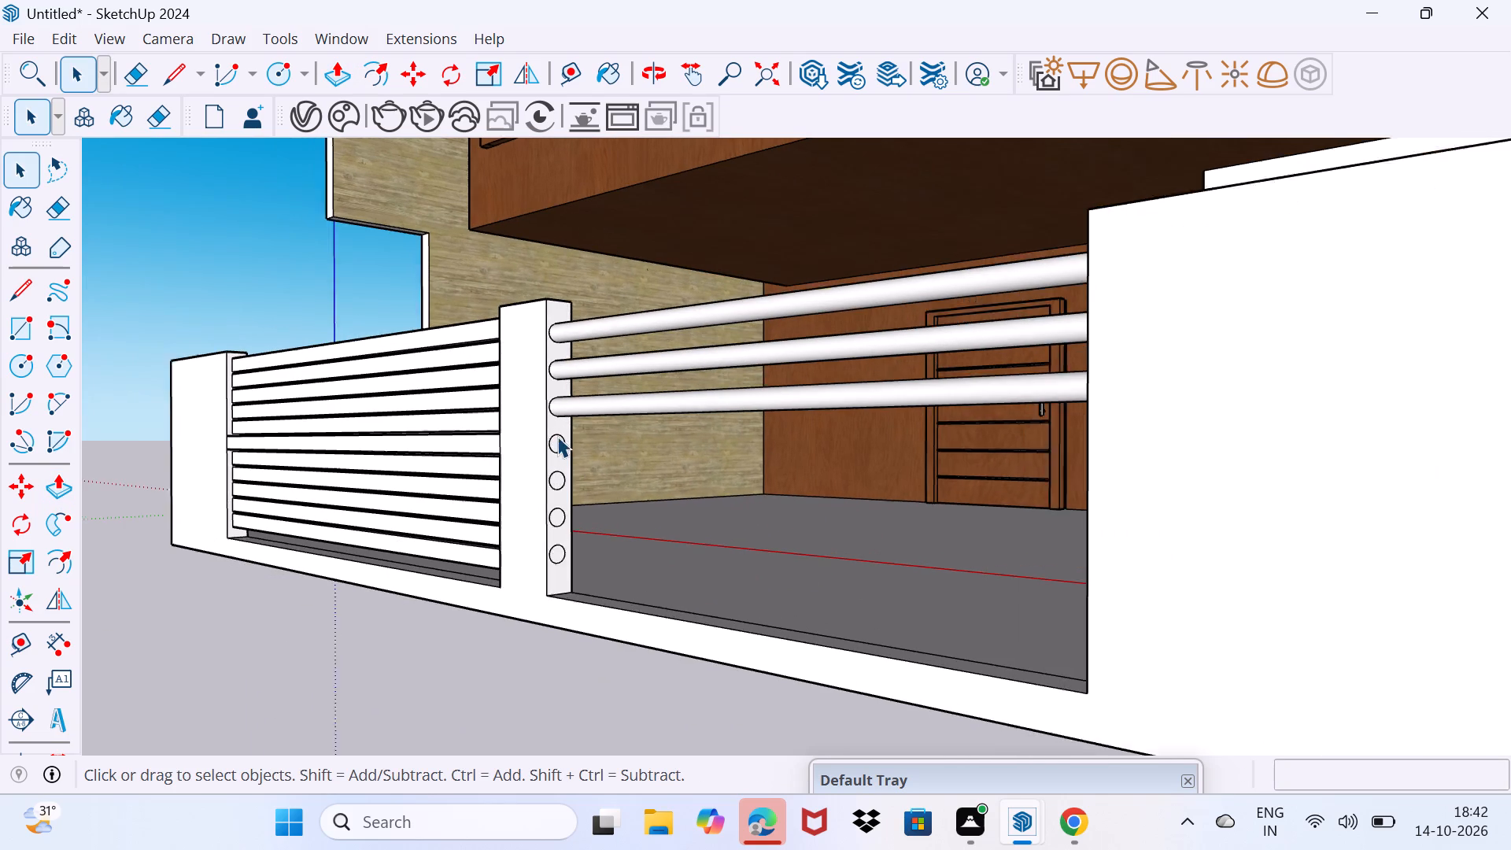
left_click(558, 444)
key("p")
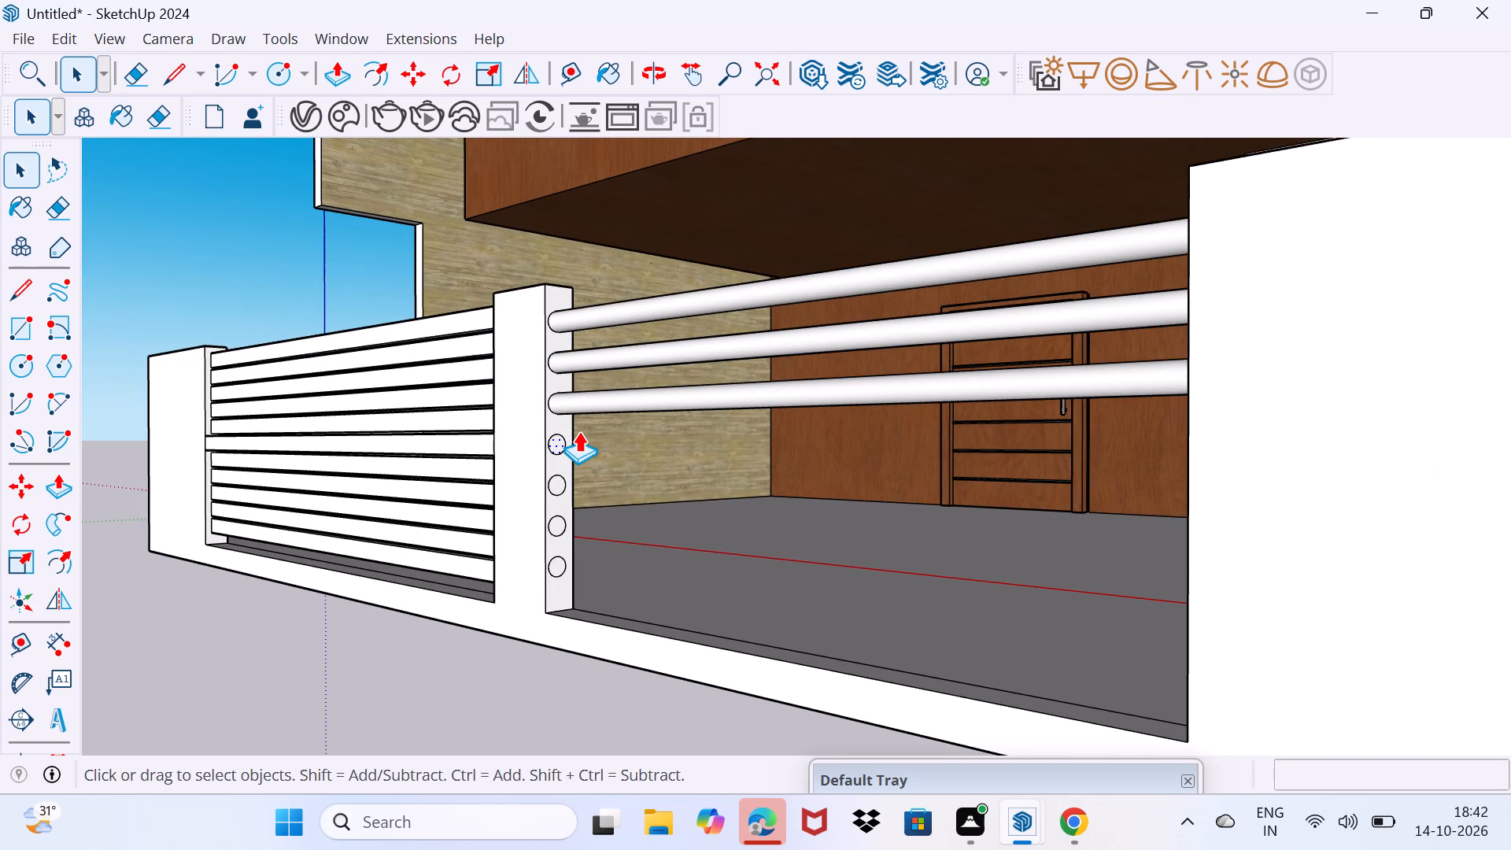
left_click(580, 445)
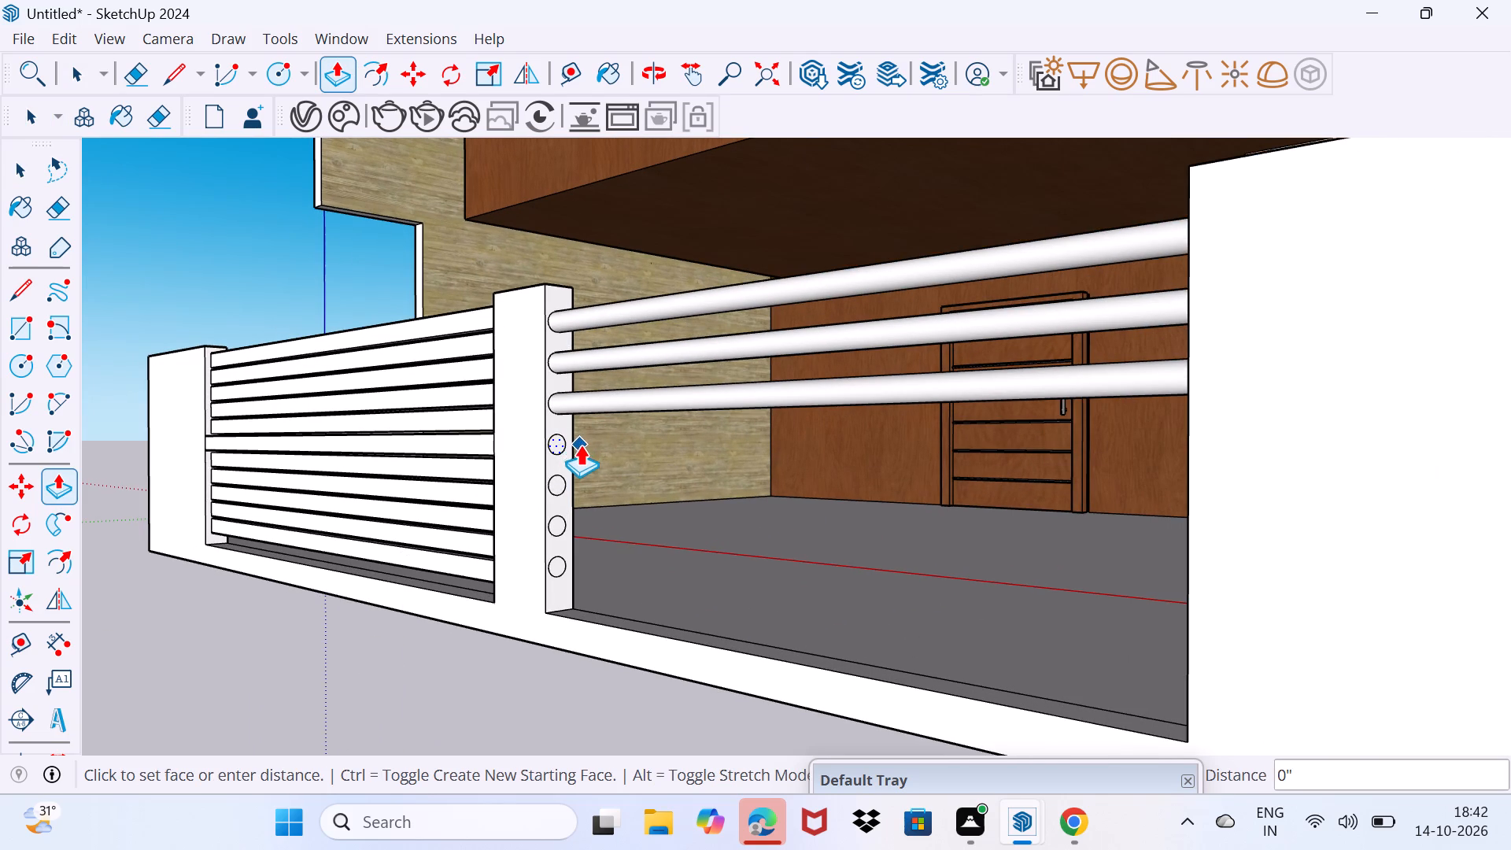
left_click(876, 468)
key("space")
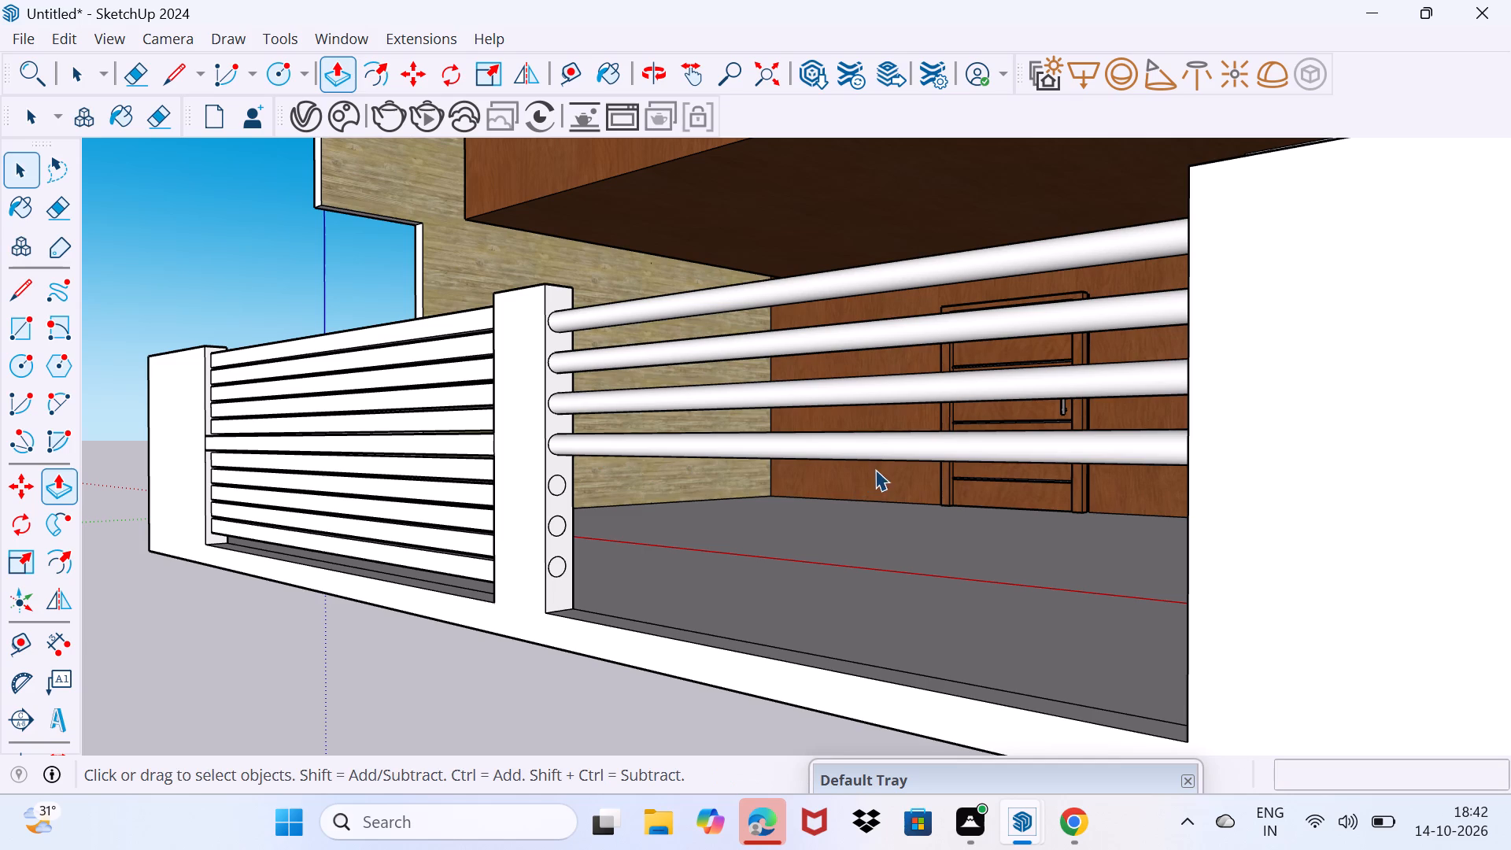
Push/Pull the fifth circle from the top across the opening to the opposite boundary wall to form the fifth round rail.
left_click_drag(862, 486, 888, 467)
scroll(568, 483, "up", 2)
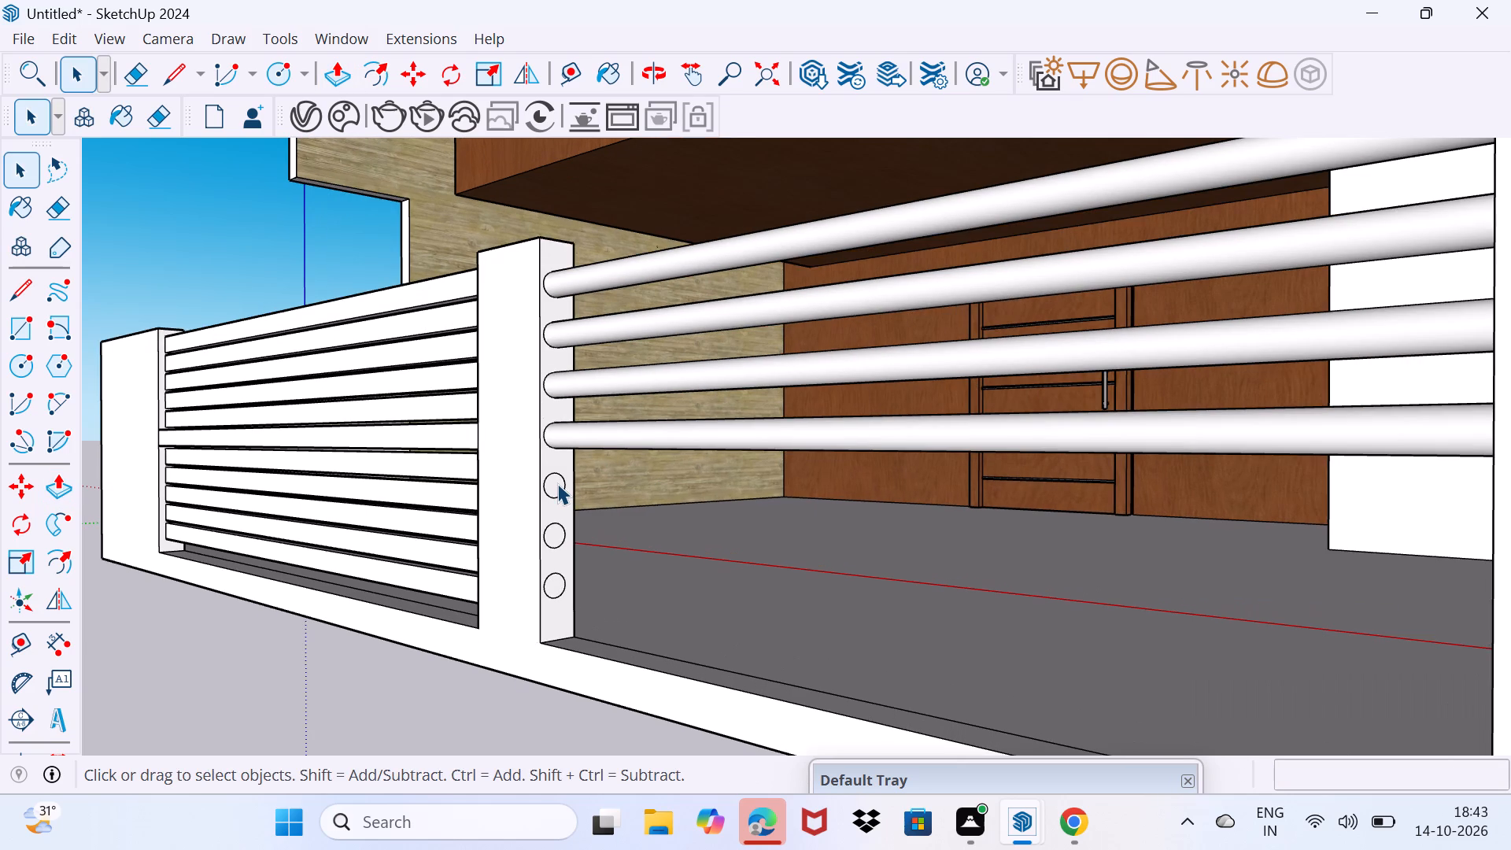
left_click(557, 483)
key("p")
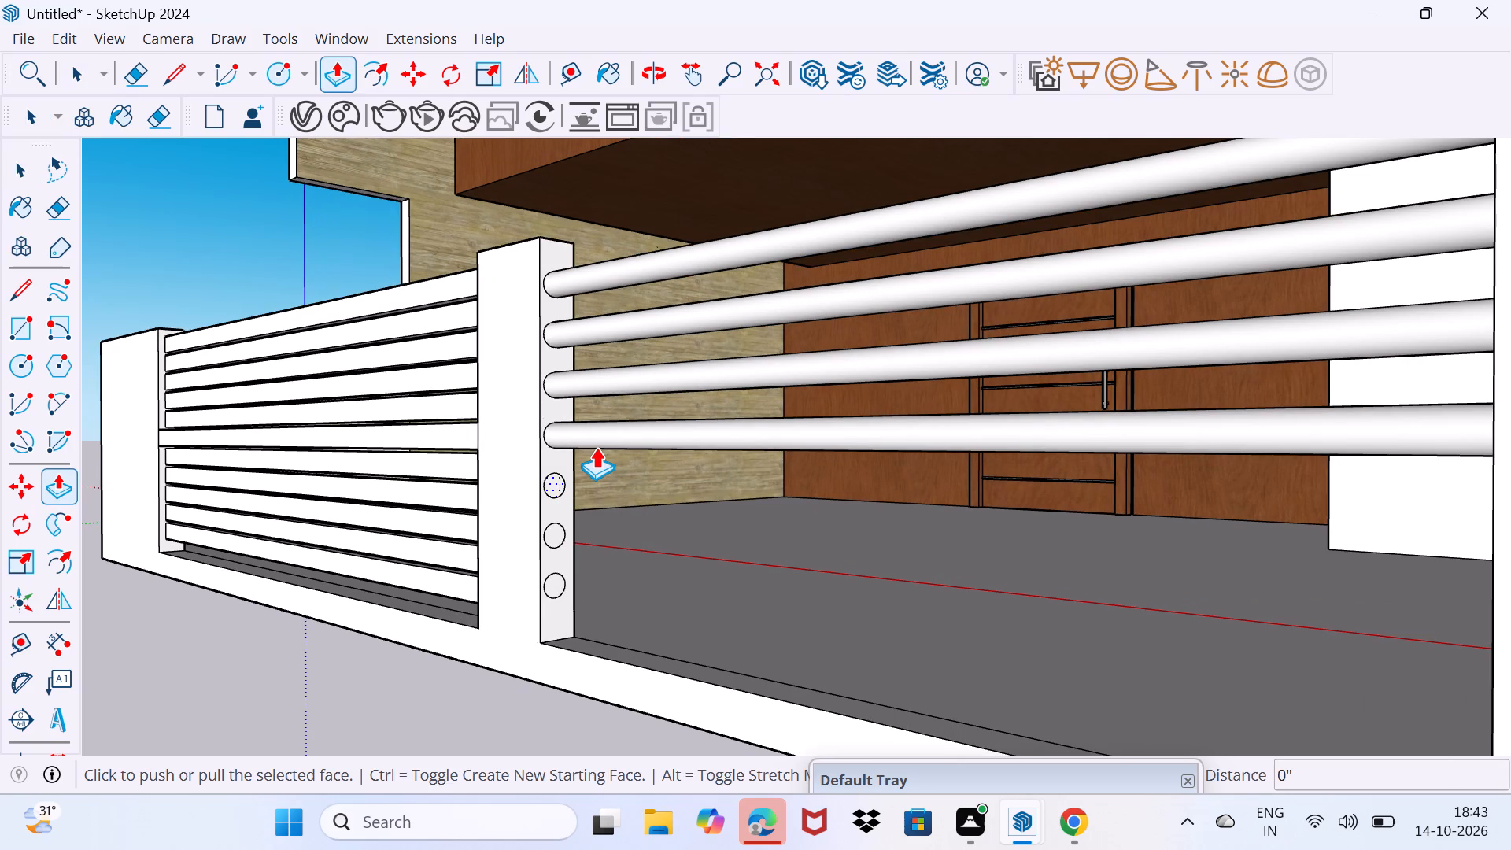
scroll(596, 447, "up", 1)
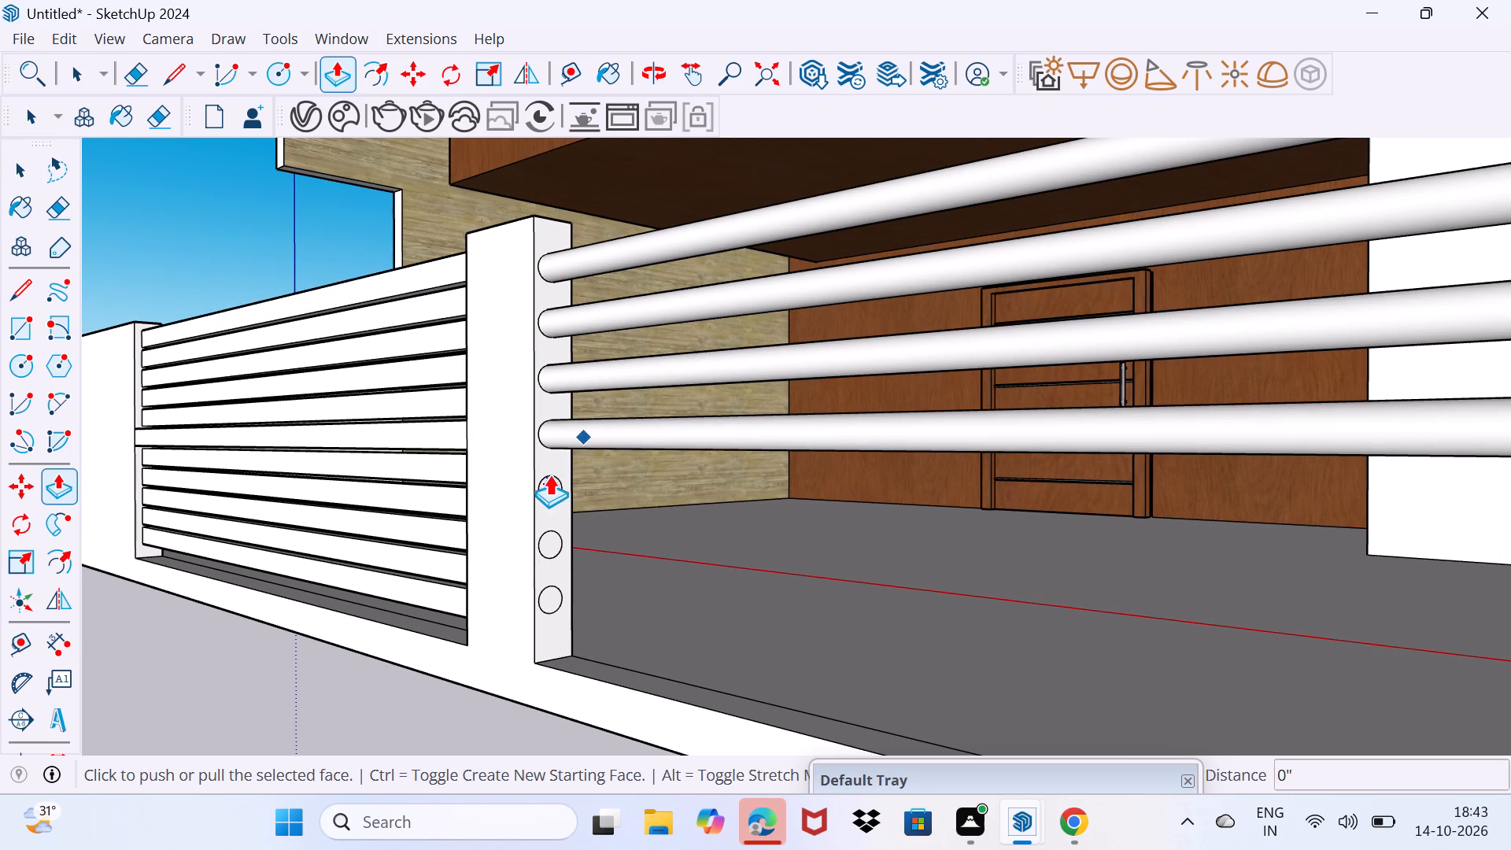
left_click(549, 489)
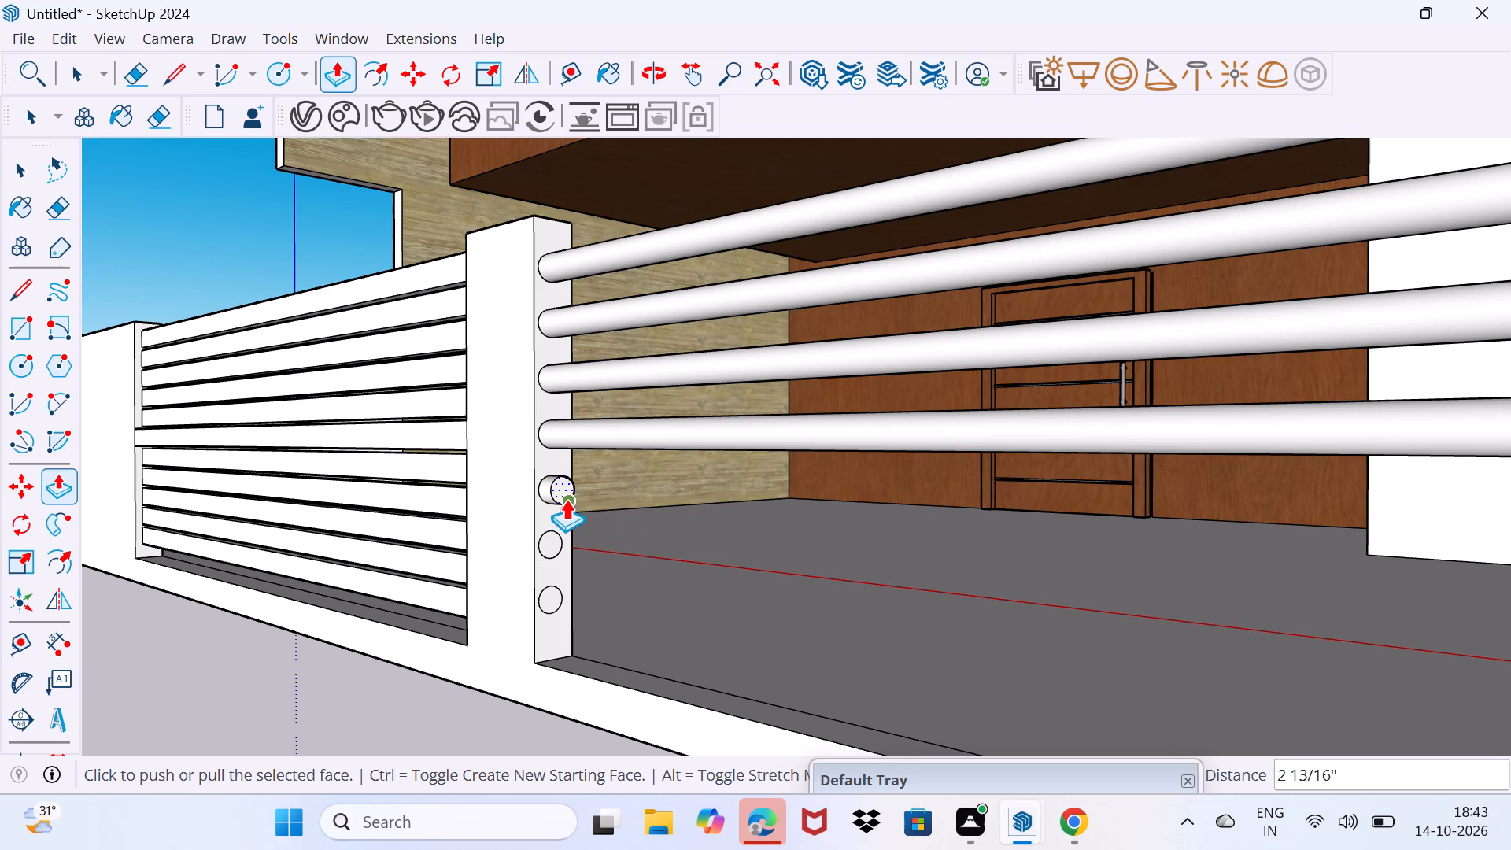
left_click_drag(566, 499, 1162, 605)
scroll(1162, 605, "down", 4)
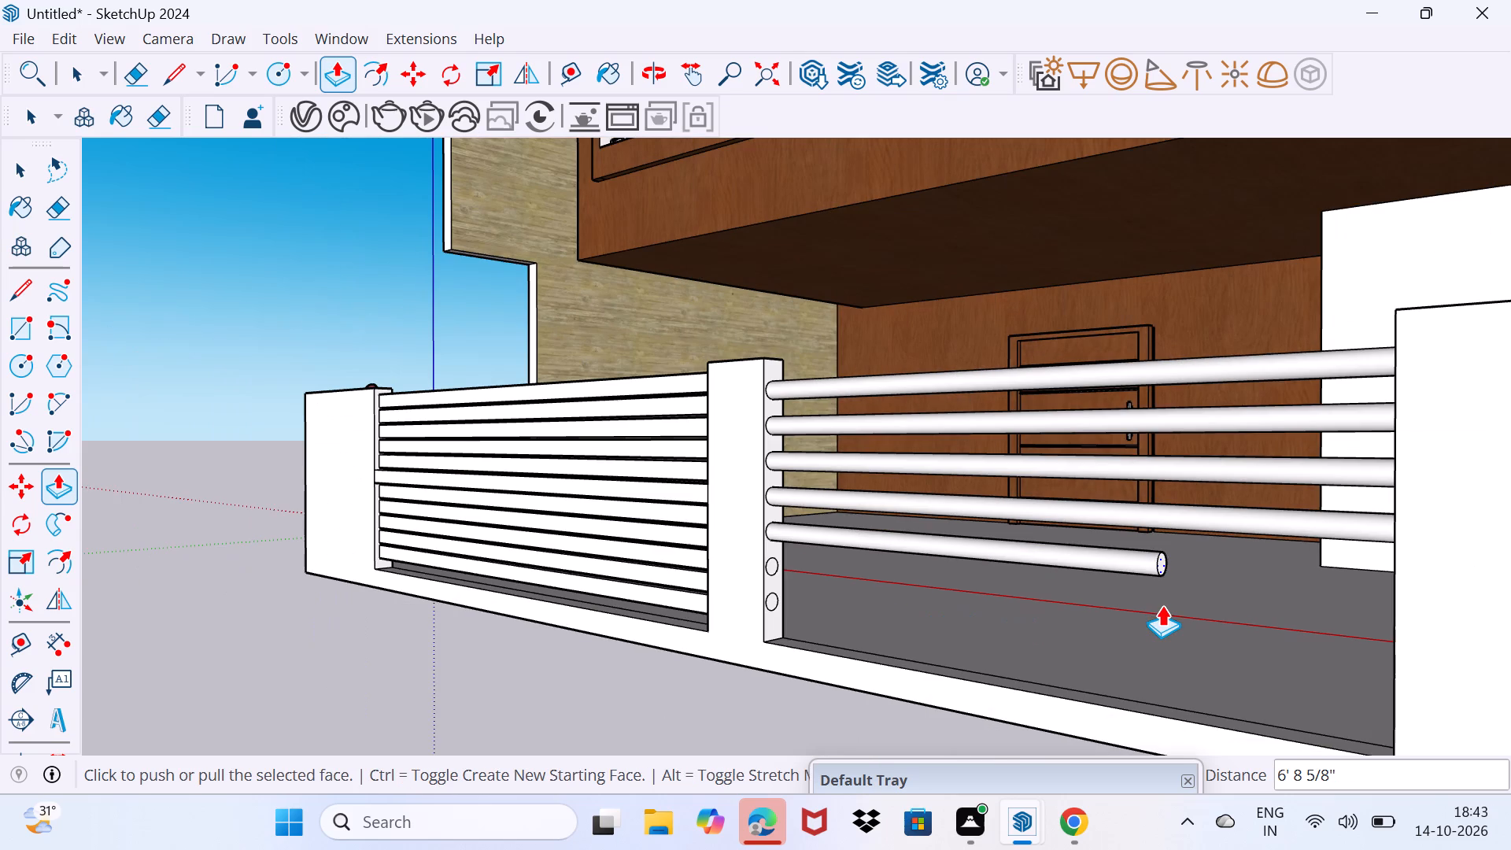
left_click(1162, 597)
left_click_drag(1158, 594, 1308, 620)
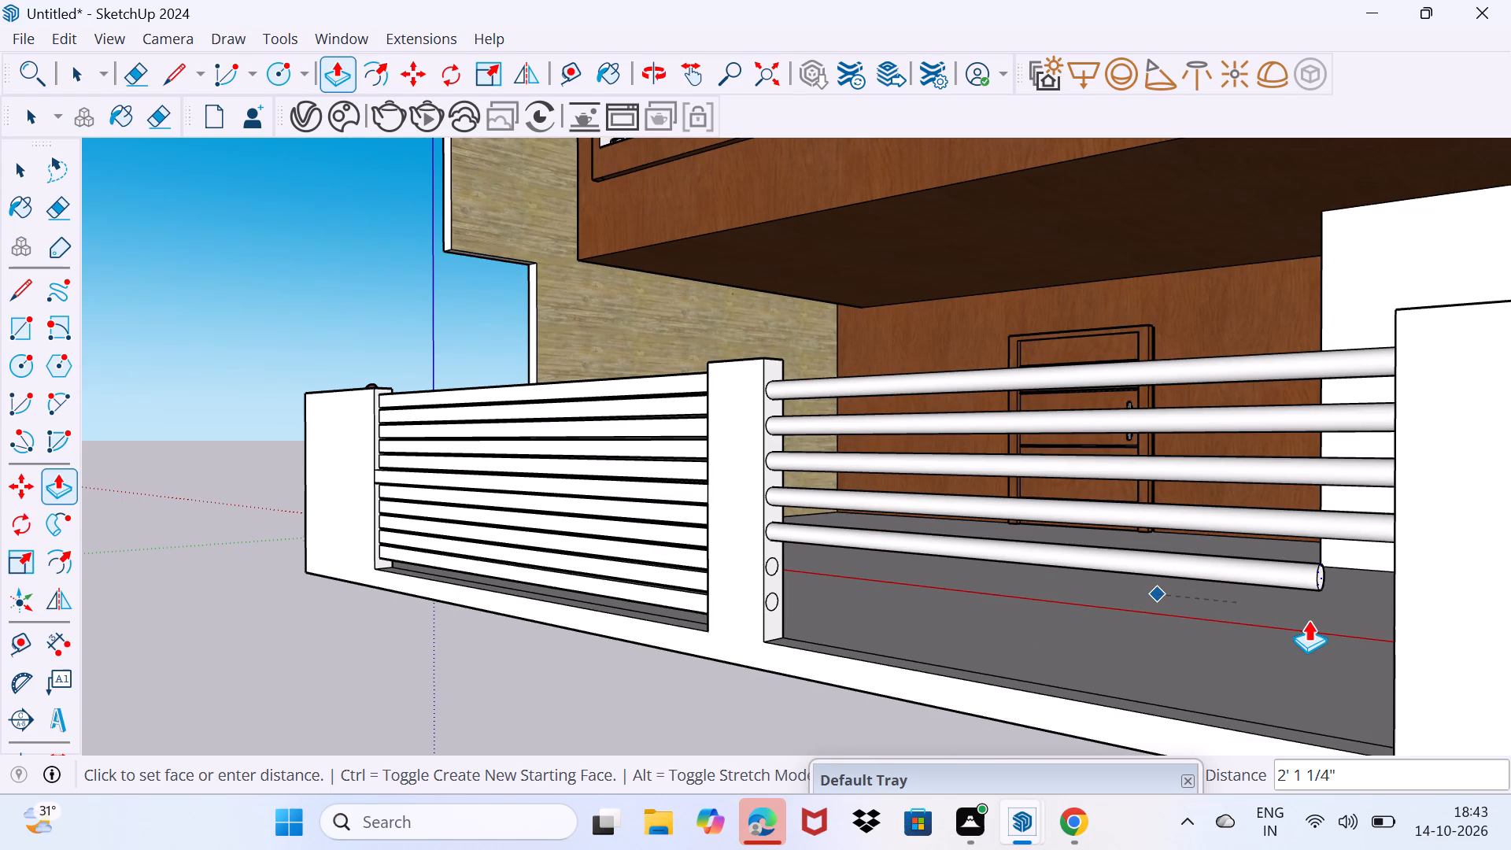
left_click_drag(1308, 620, 1315, 620)
key("space")
left_click_drag(1287, 637, 1295, 630)
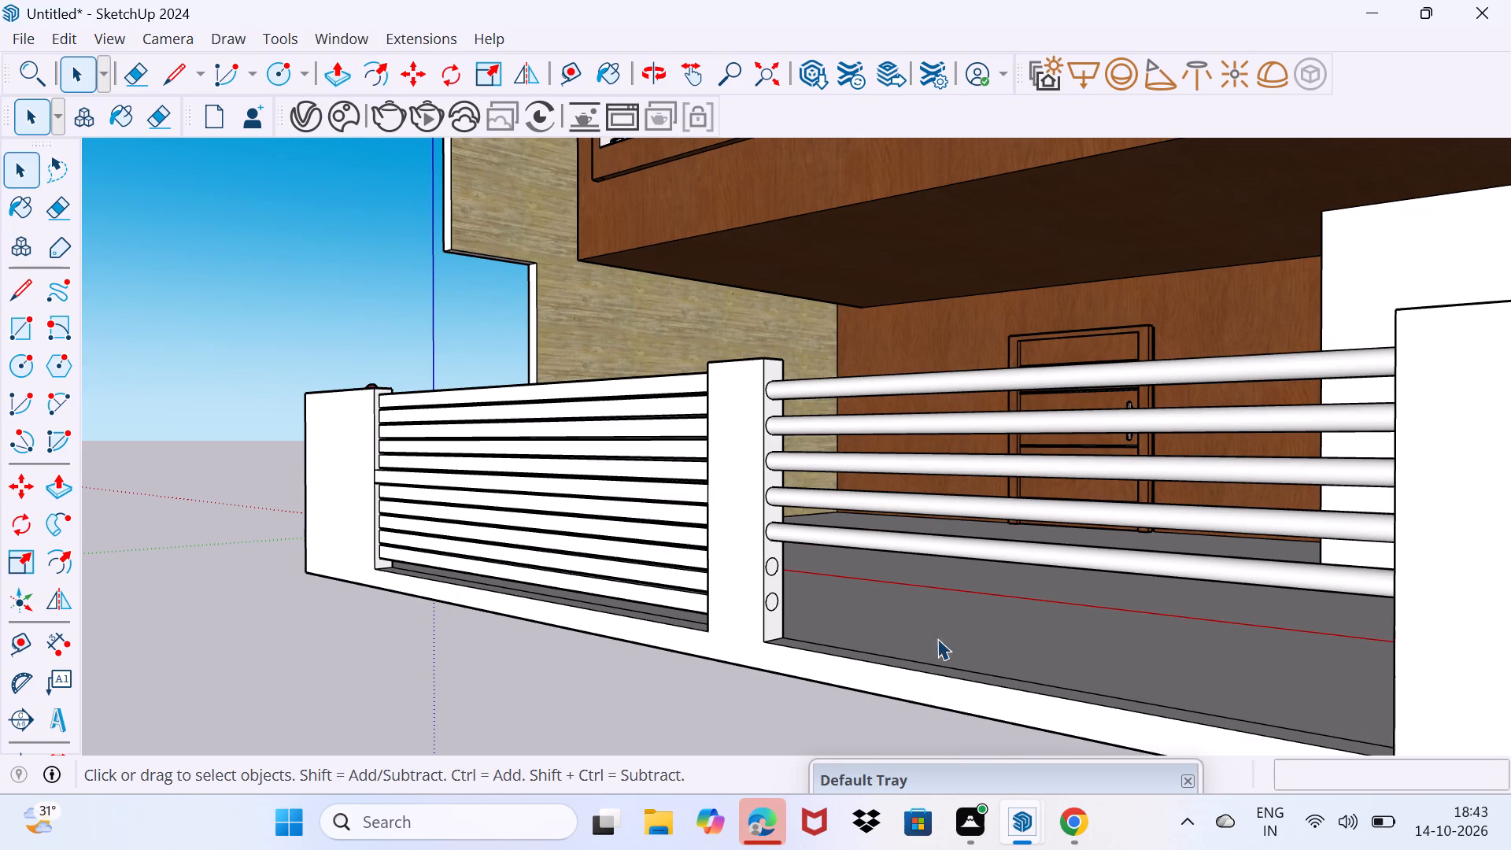
Push/Pull the sixth circle from the top across the opening to the opposite boundary wall to form the sixth round rail.
scroll(785, 601, "up", 8)
left_click(765, 551)
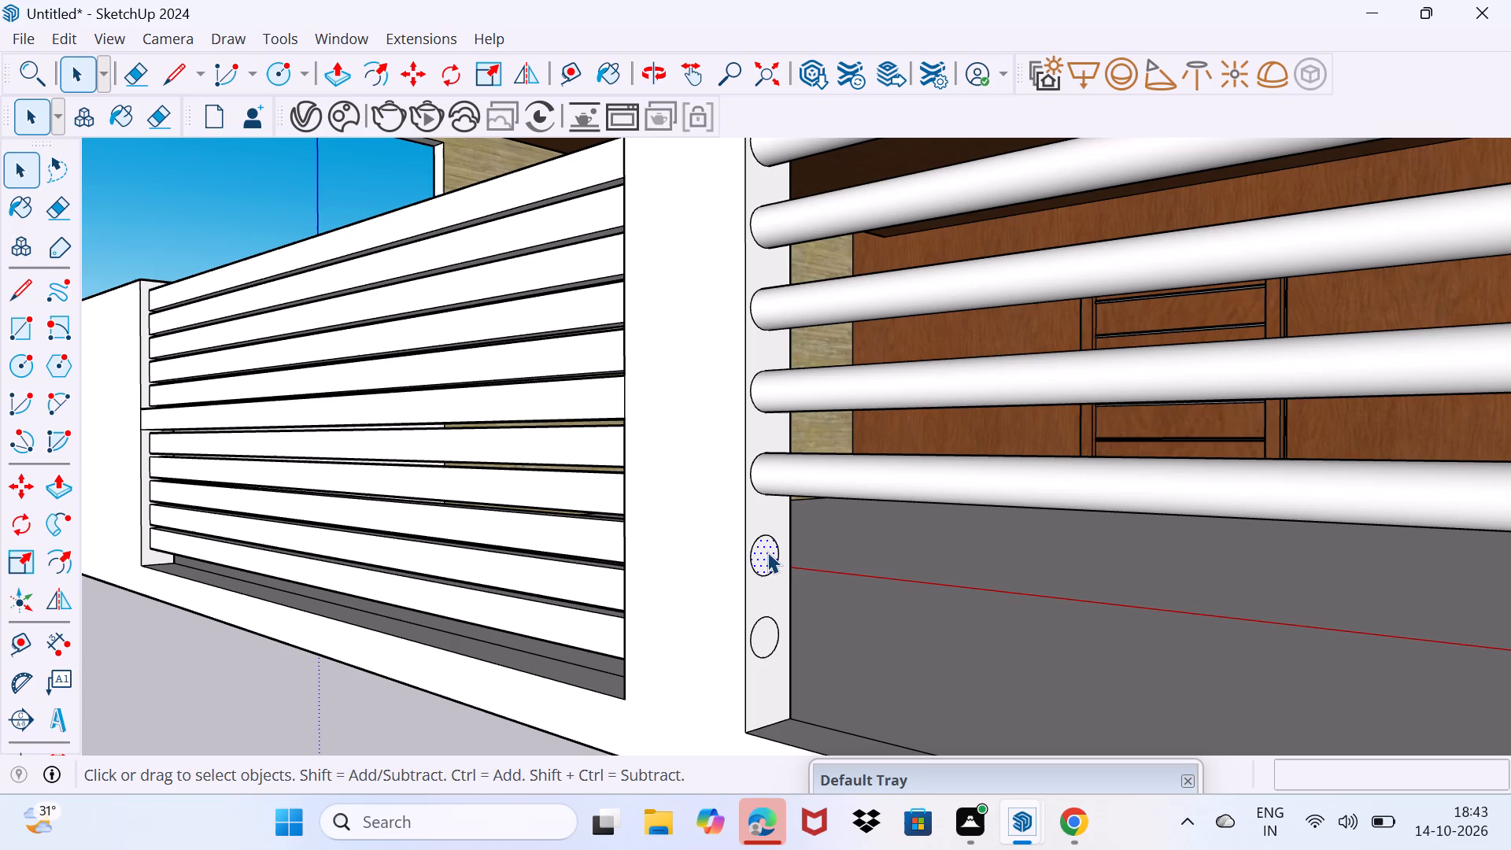
key("p")
left_click(768, 552)
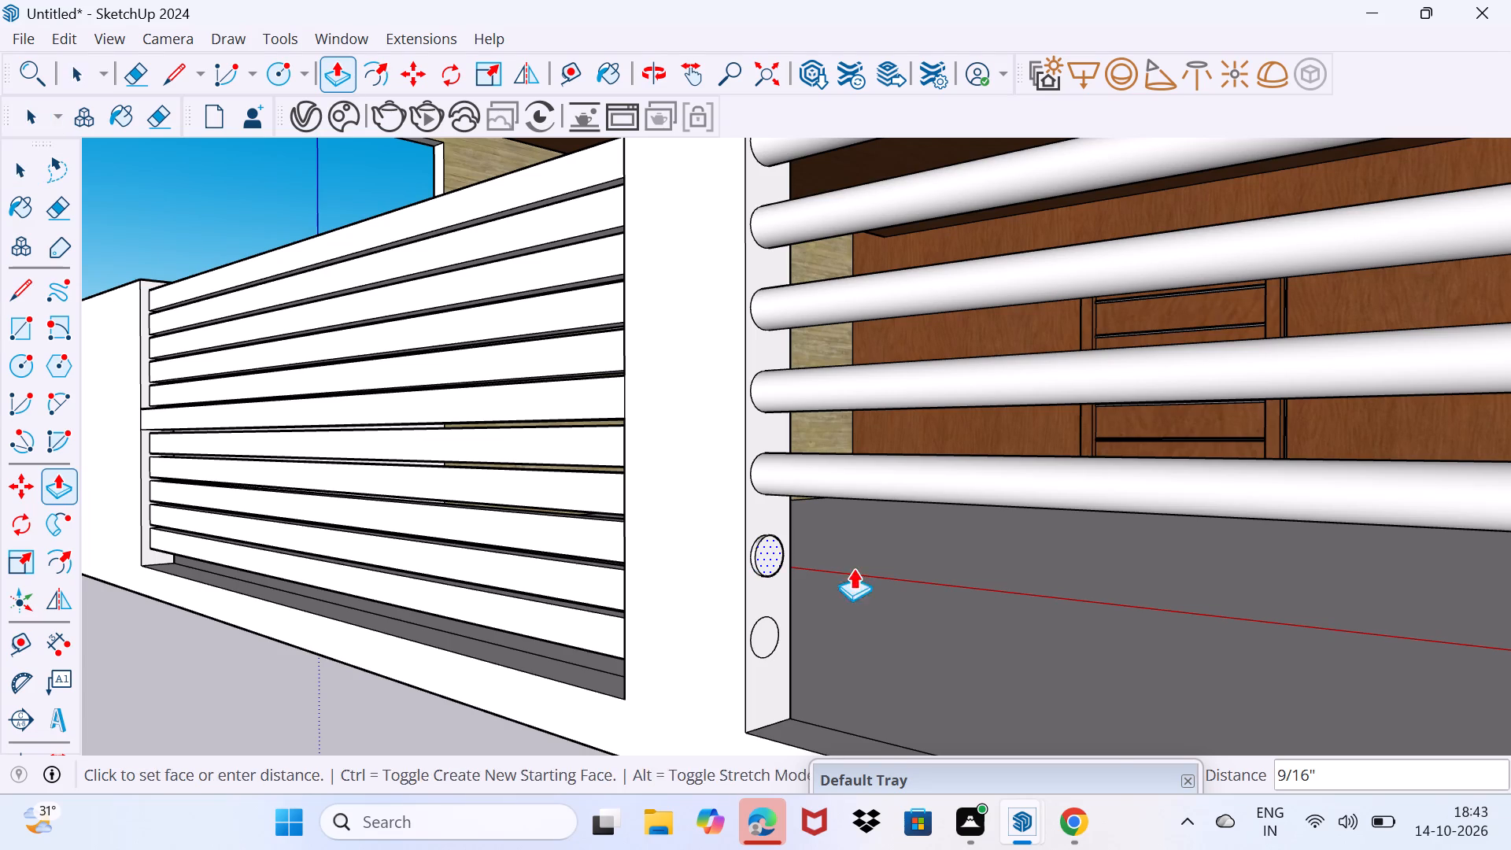
left_click_drag(767, 557, 1083, 600)
scroll(1082, 598, "down", 4)
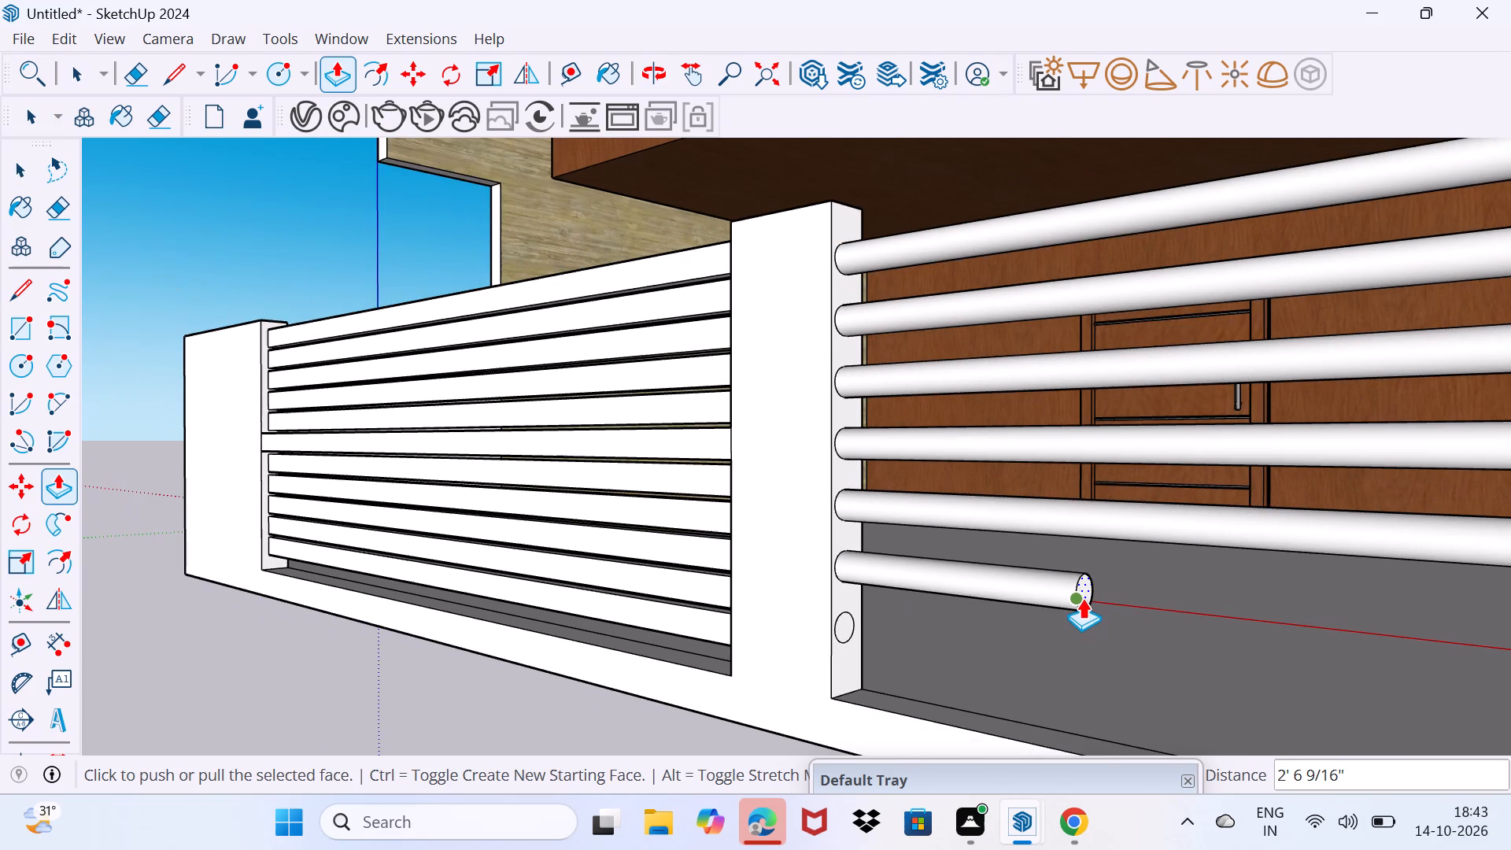
middle_click_drag(1082, 598, 803, 510)
left_click_drag(803, 510, 1070, 558)
scroll(1070, 558, "down", 2)
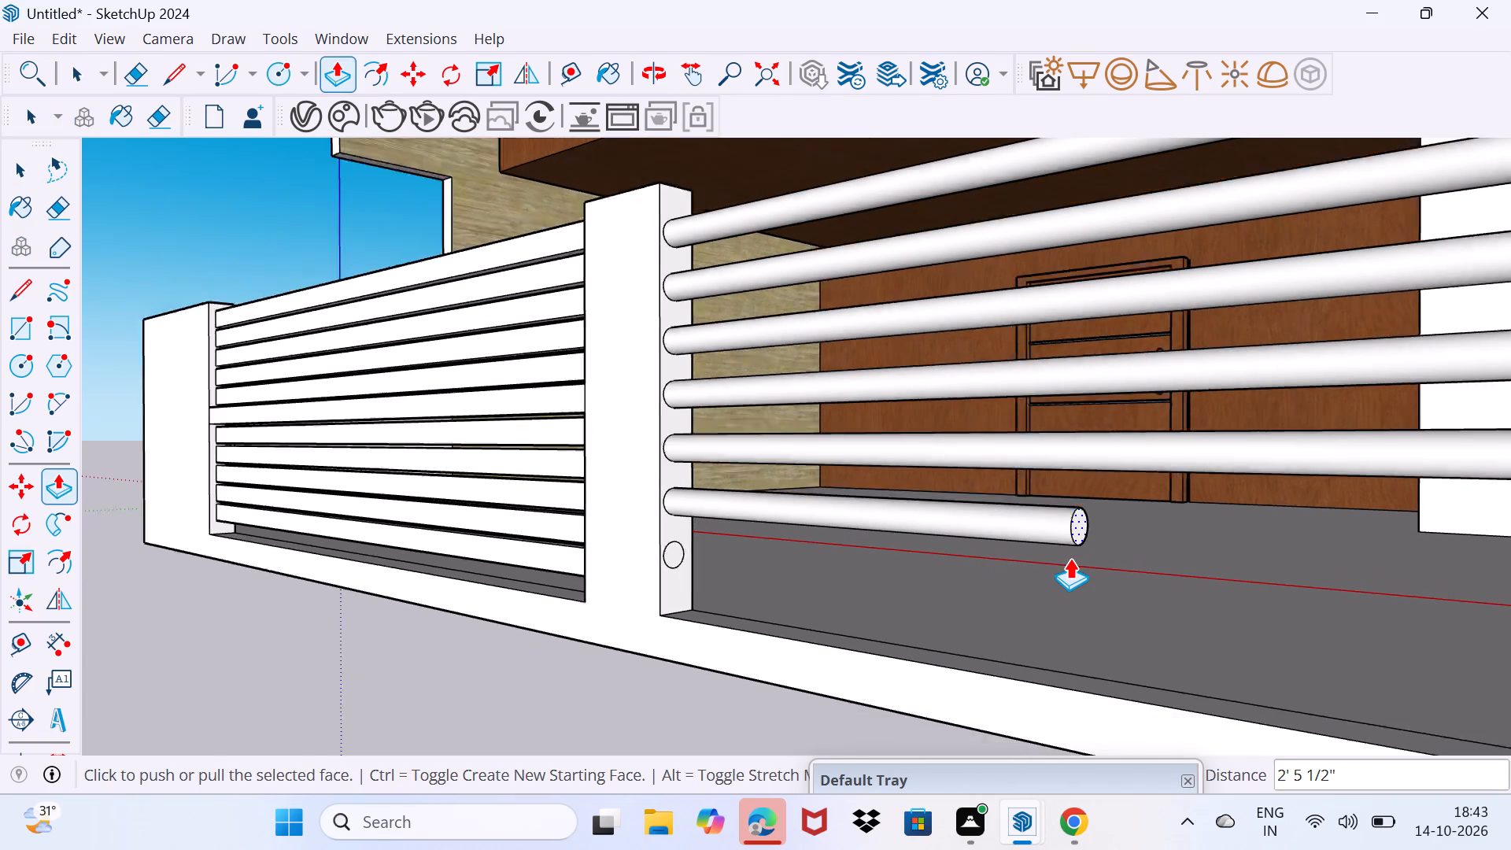
scroll(1070, 558, "down", 1)
middle_click_drag(1070, 558, 822, 471, "shift")
left_click_drag(636, 373, 992, 412)
key("space")
left_click(981, 420)
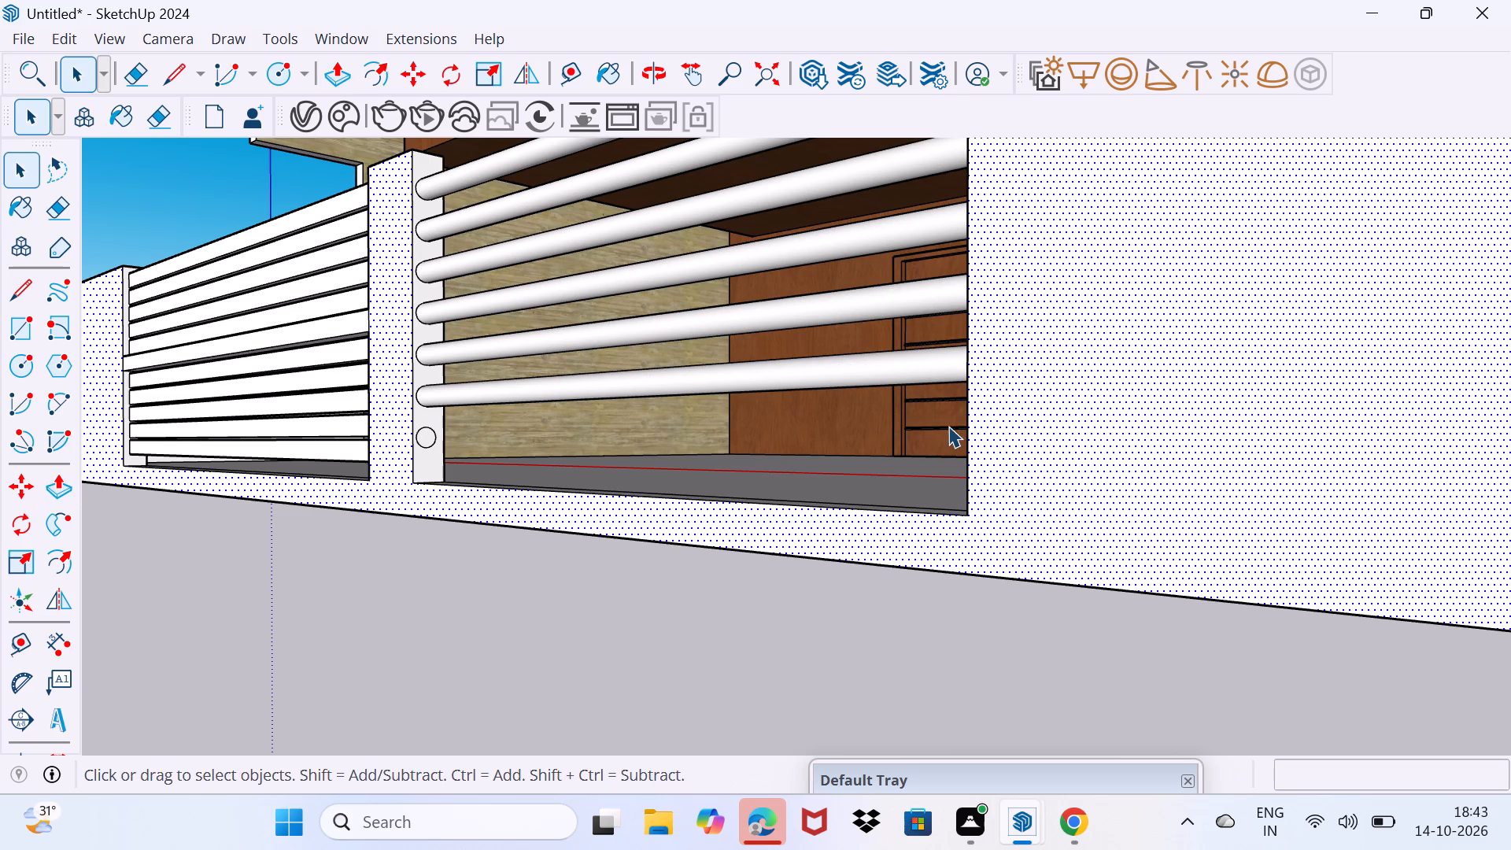
scroll(712, 389, "down", 1)
left_click_drag(1217, 517, 1510, 267)
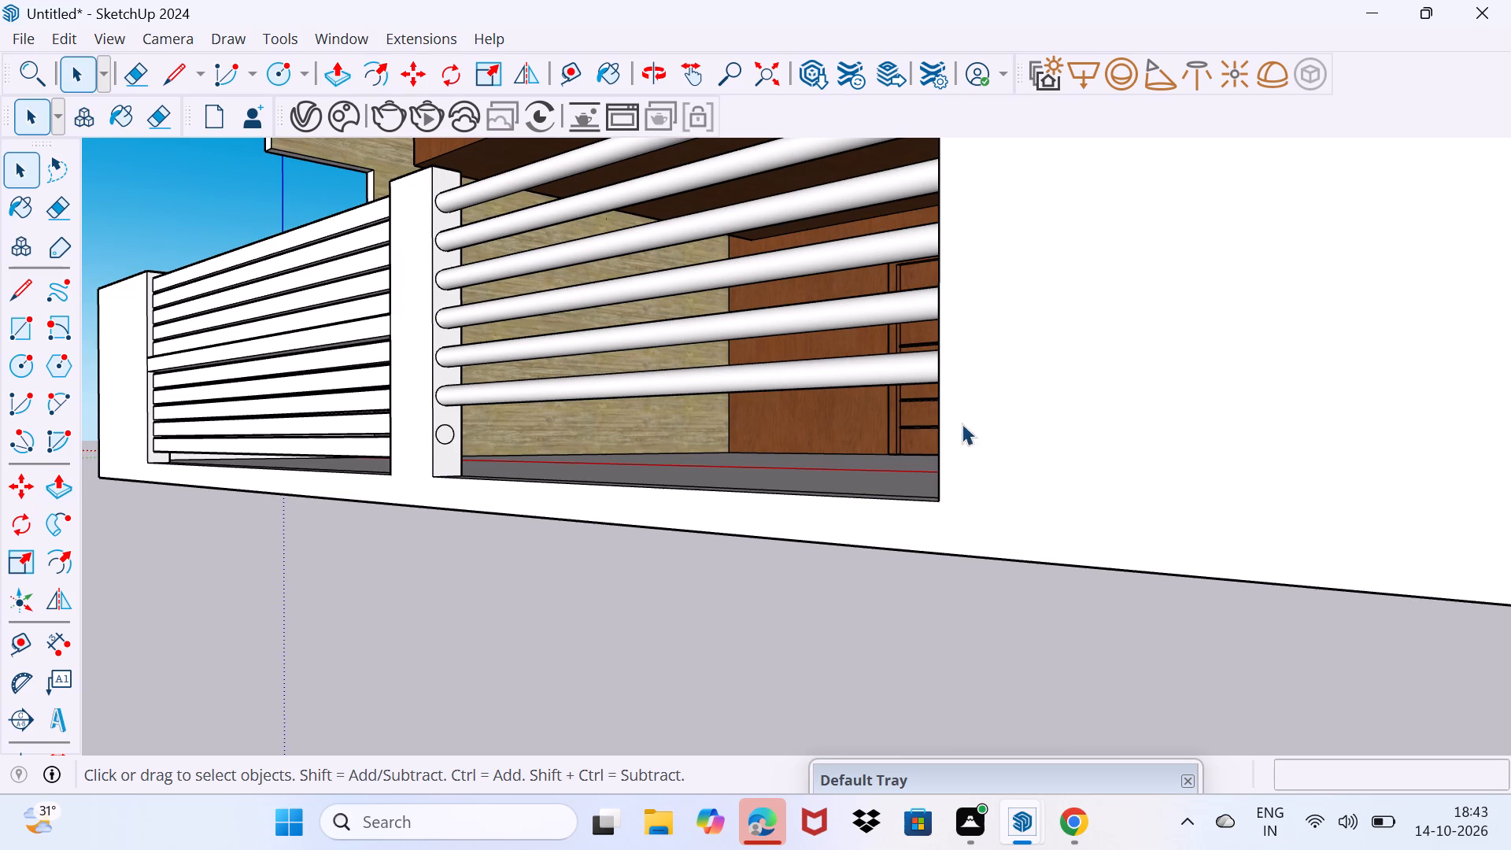
Push/Pull the bottom circle on the middle pillar across the opening to the opposite boundary wall to form the seventh round rail.
middle_click_drag(600, 439, 713, 537)
scroll(509, 566, "up", 2)
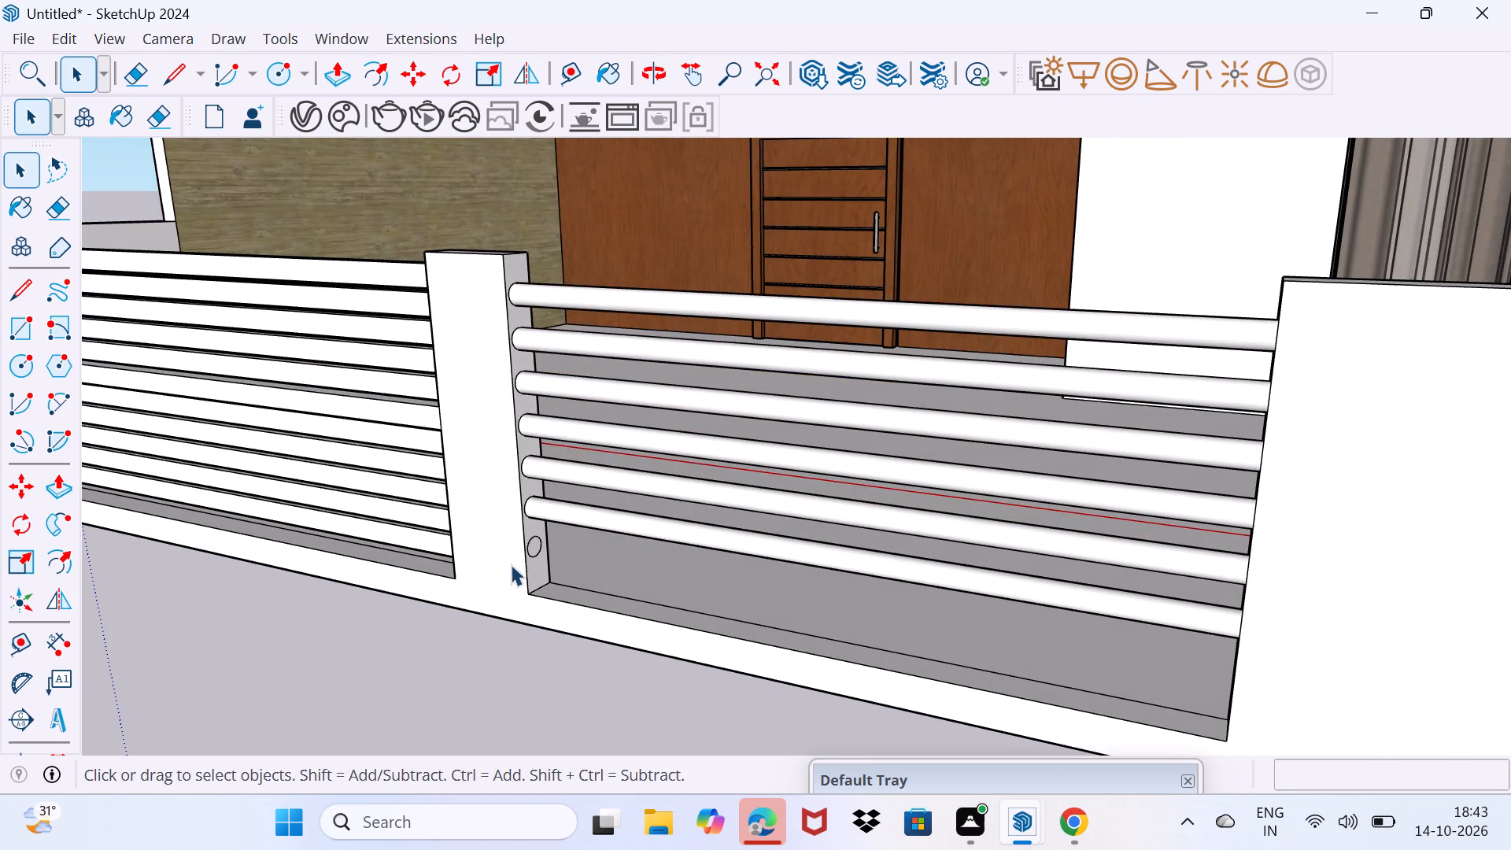
scroll(511, 564, "up", 5)
left_click(549, 530)
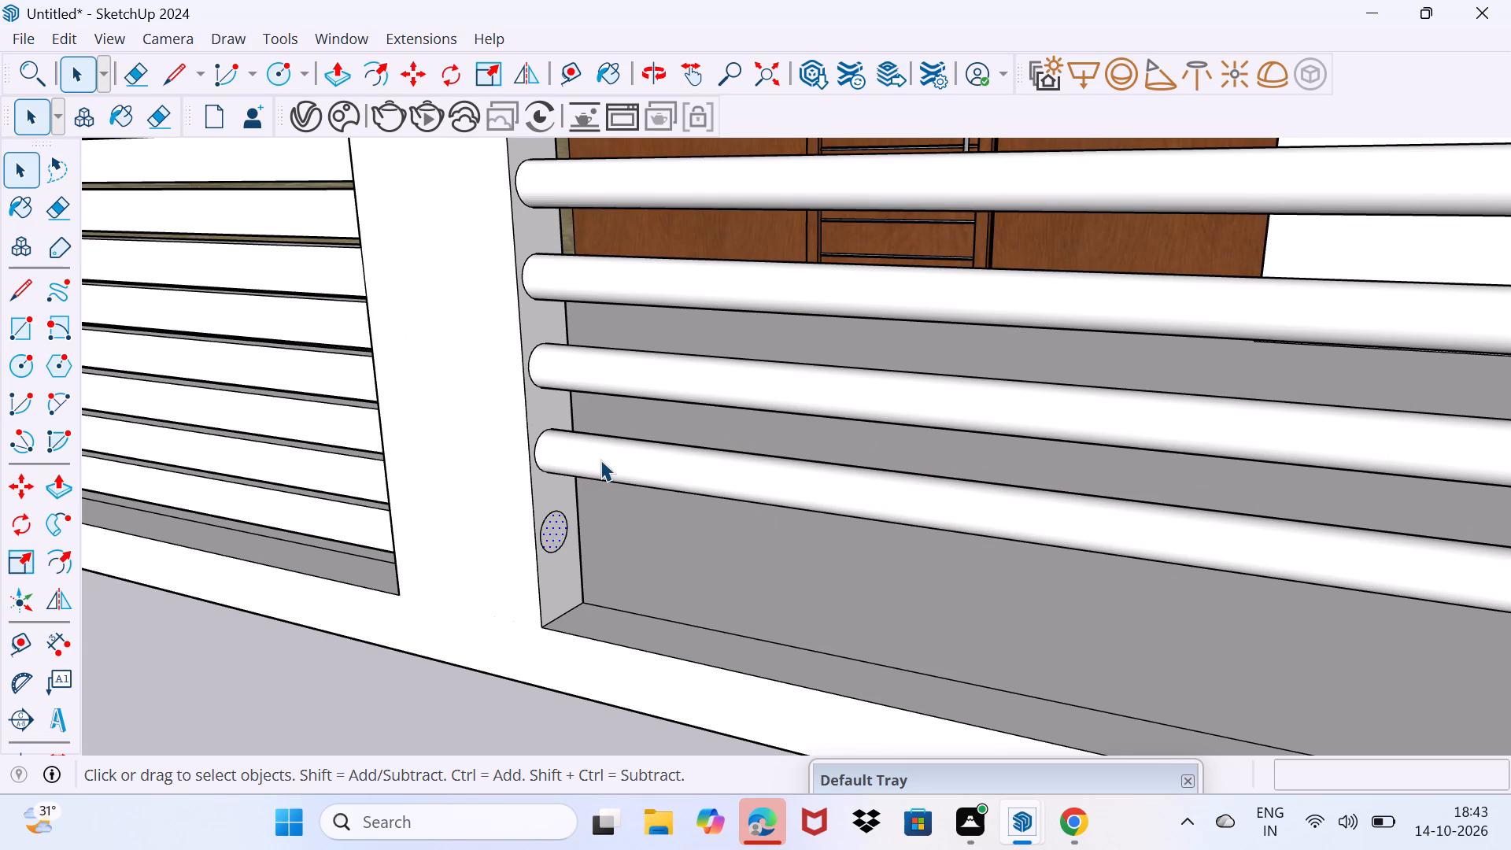
key("p")
scroll(600, 460, "up", 1)
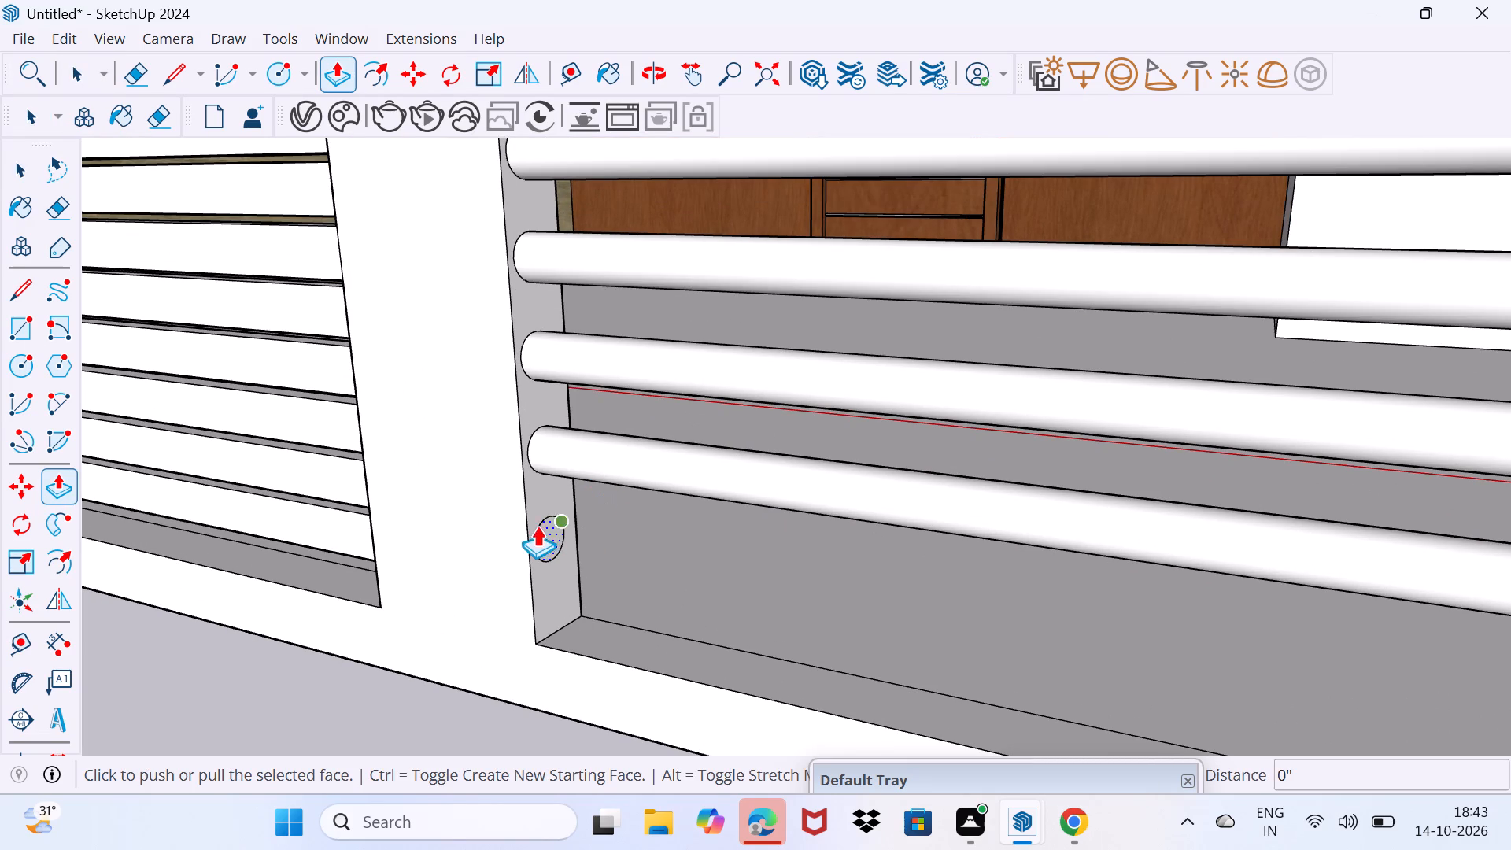
left_click(551, 536)
scroll(690, 579, "down", 10)
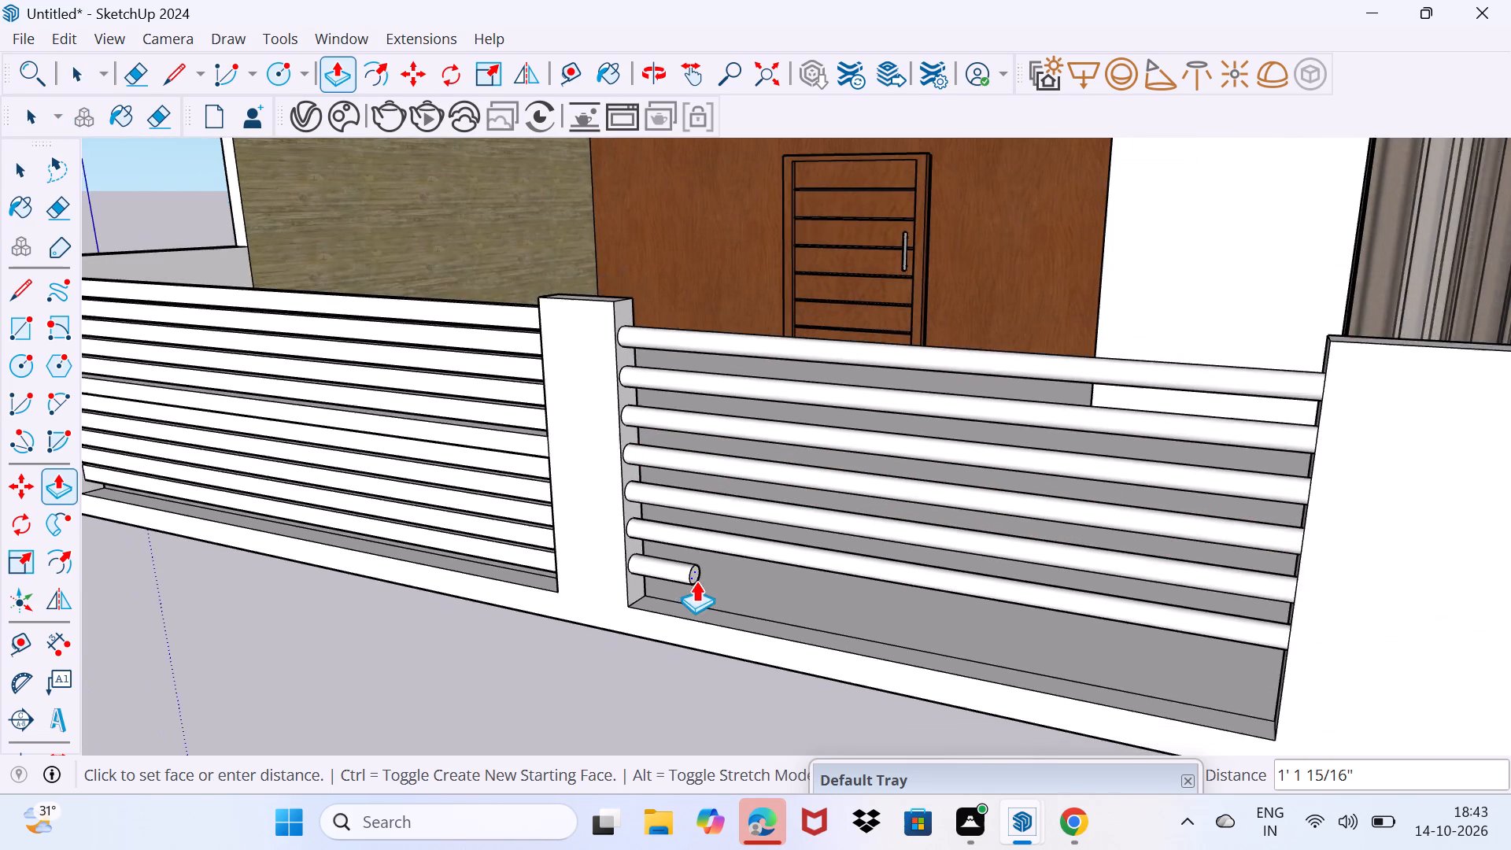
scroll(696, 581, "down", 3)
middle_click_drag(721, 601, 646, 556)
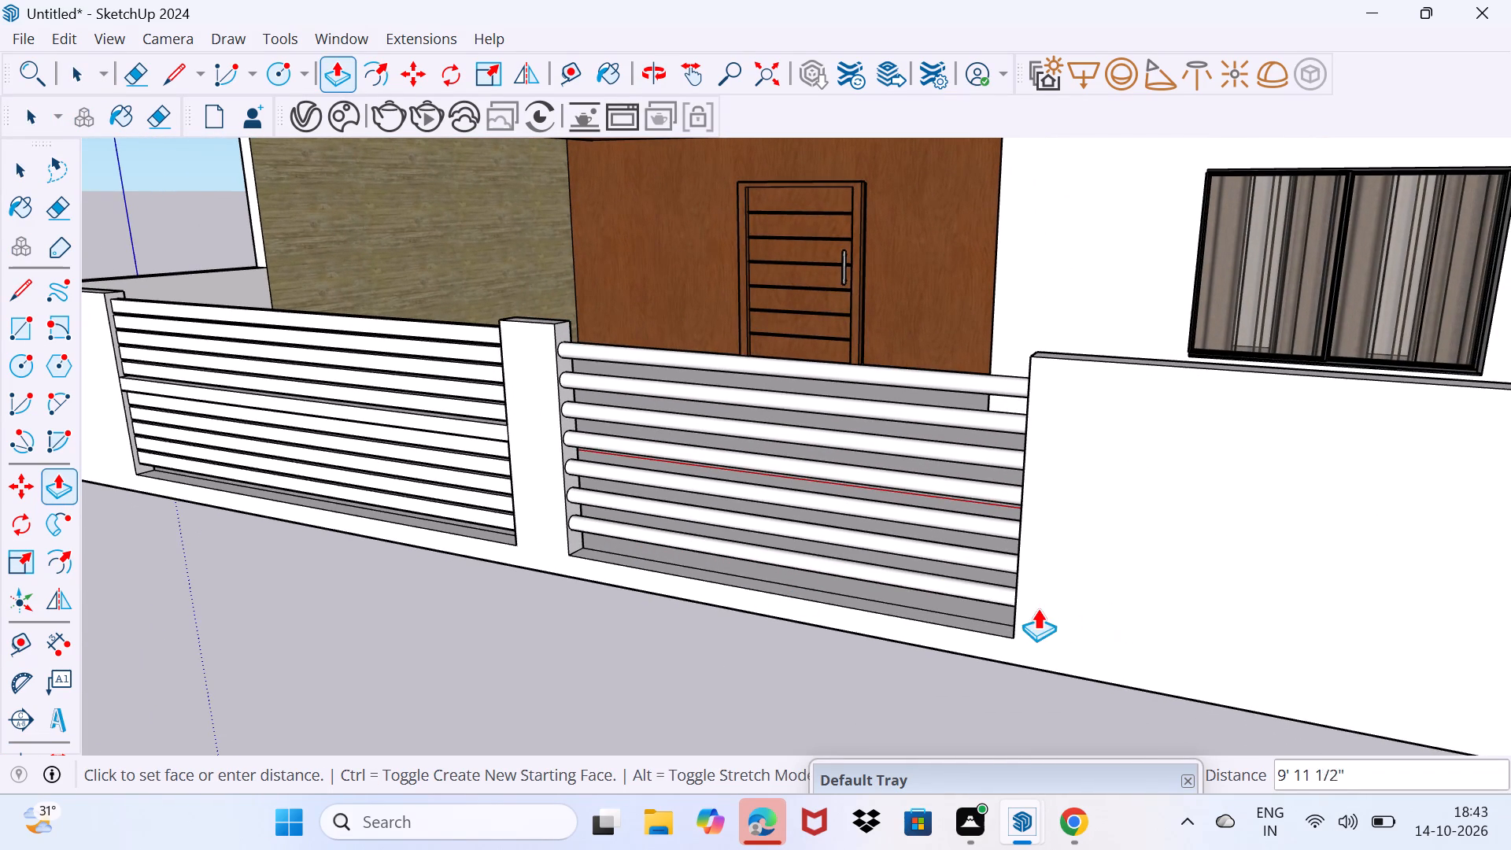
left_click(1021, 610)
key("space")
left_click_drag(1023, 625, 1071, 586)
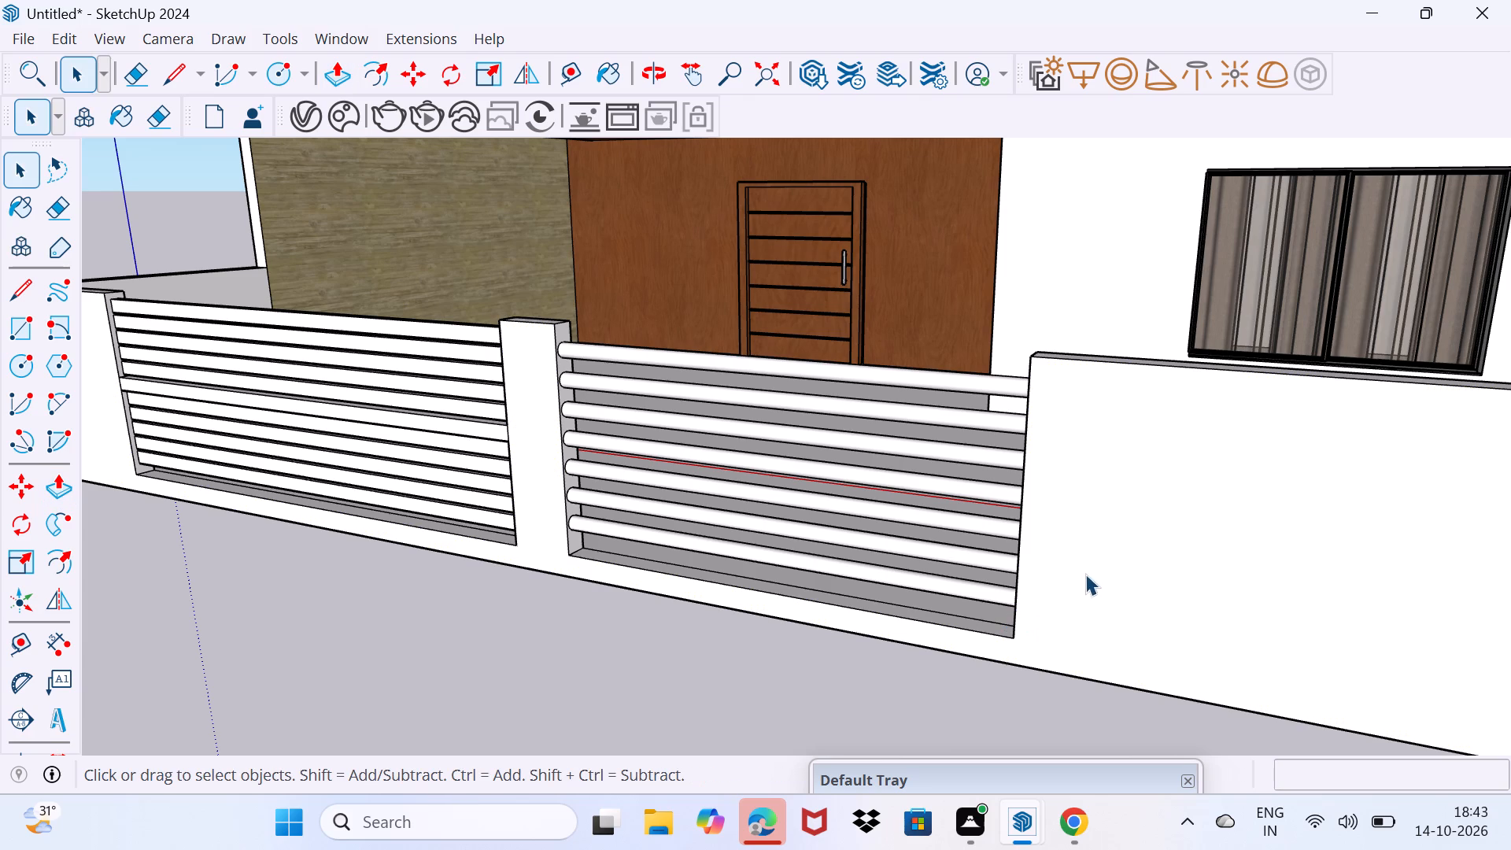
Paint all seven round rails between the middle pillar and the solid boundary wall with the dark grey in-model material.
scroll(736, 506, "down", 2)
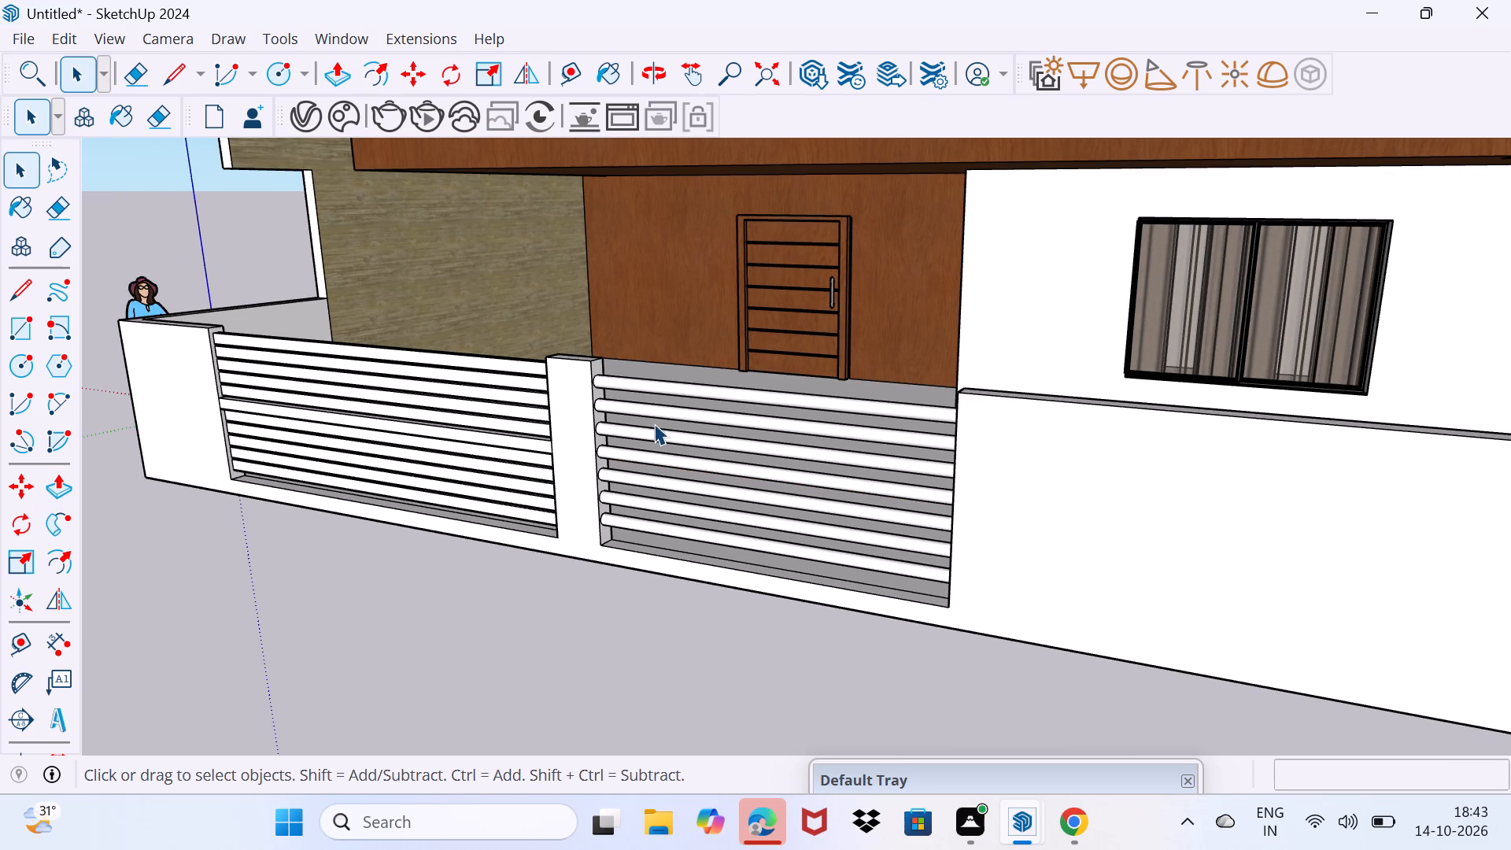
left_click_drag(940, 771, 942, 767)
left_click_drag(942, 767, 1077, 490)
left_click(1089, 602)
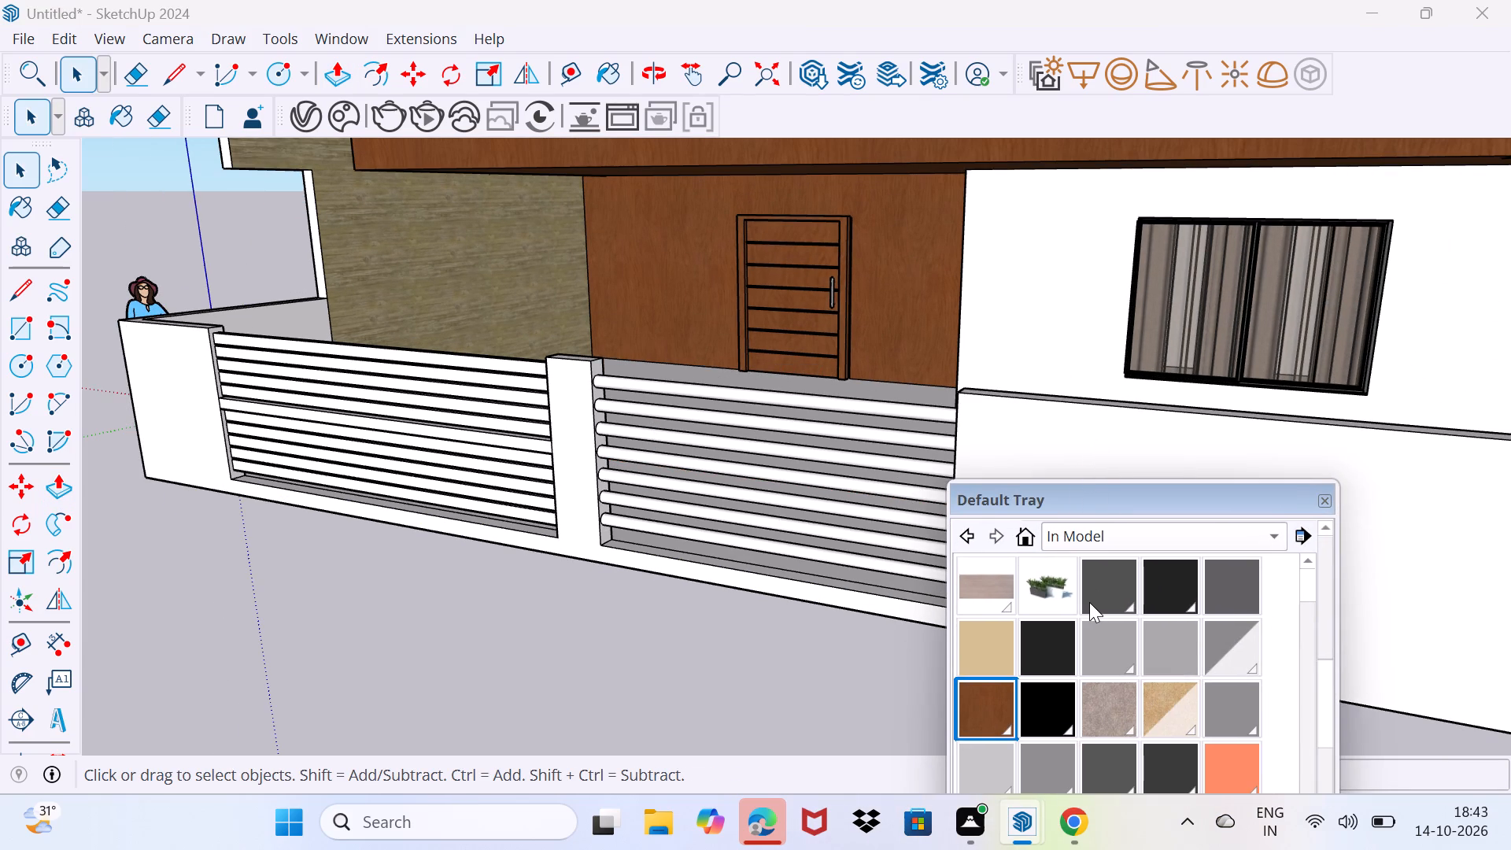
left_click(838, 413)
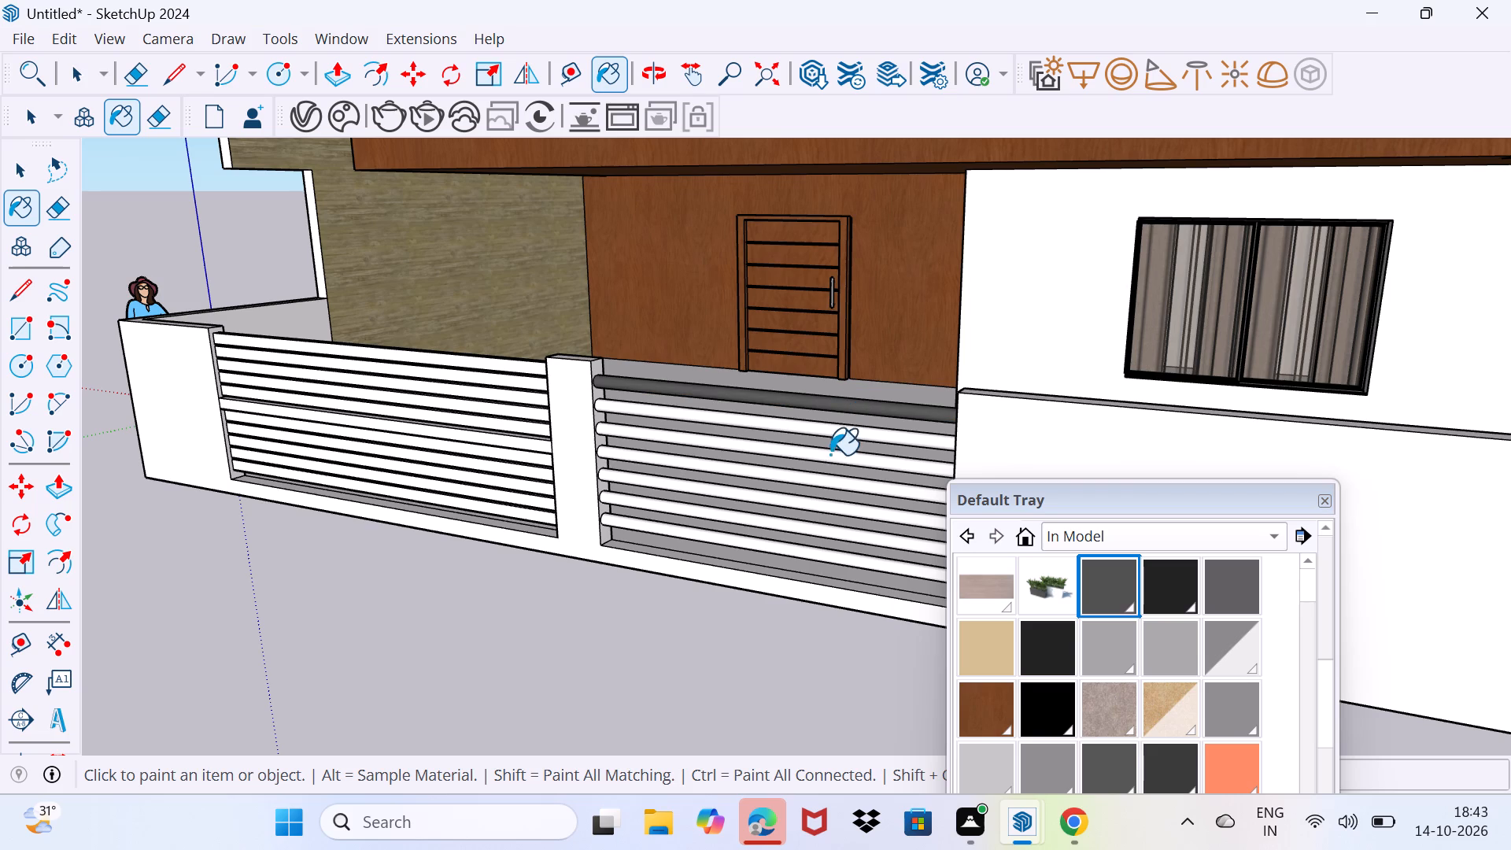
left_click(843, 436)
left_click(826, 458)
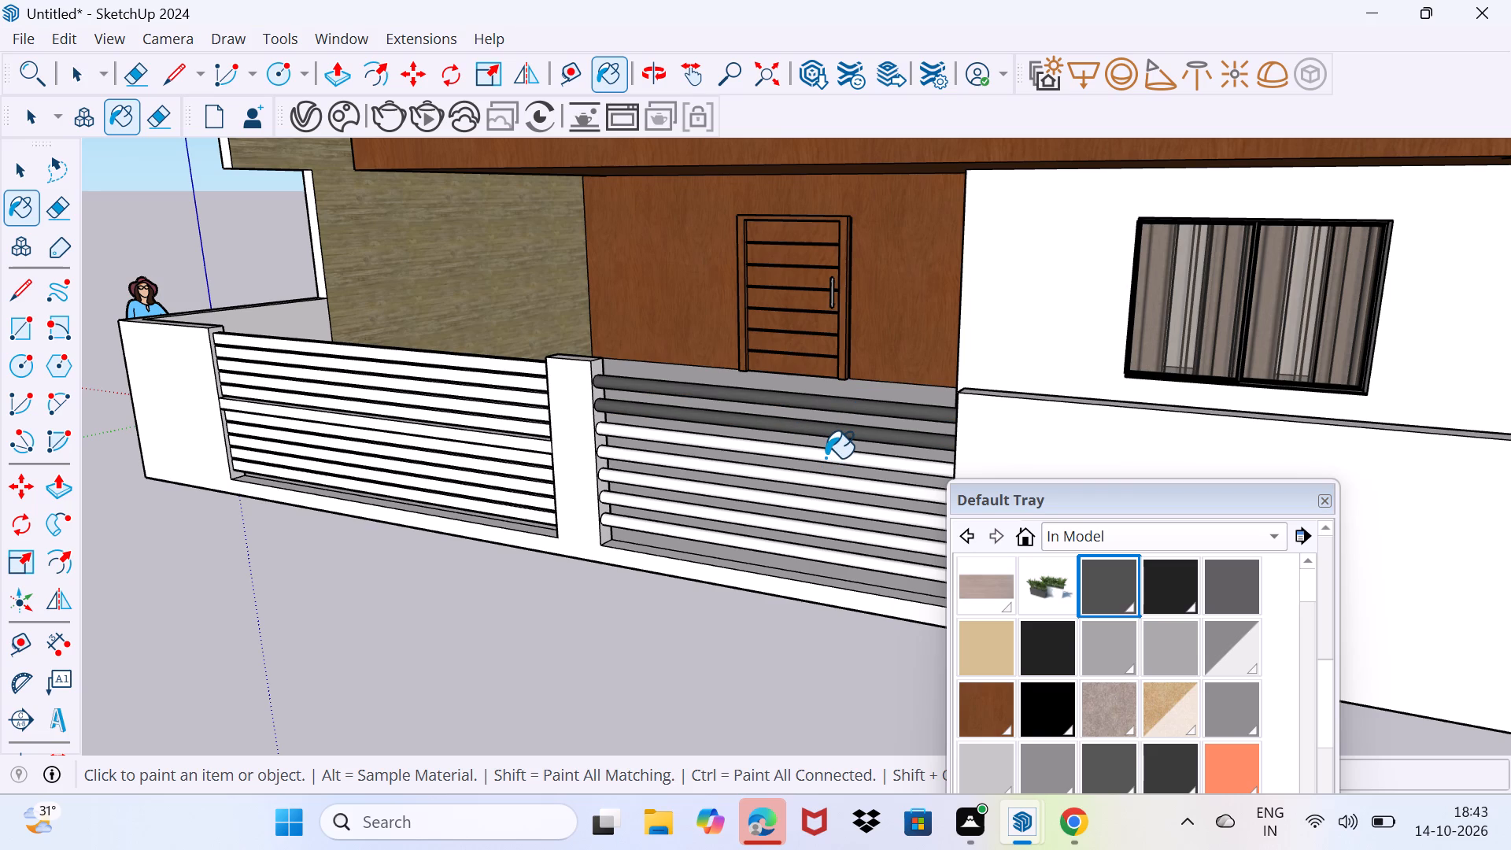
left_click(809, 479)
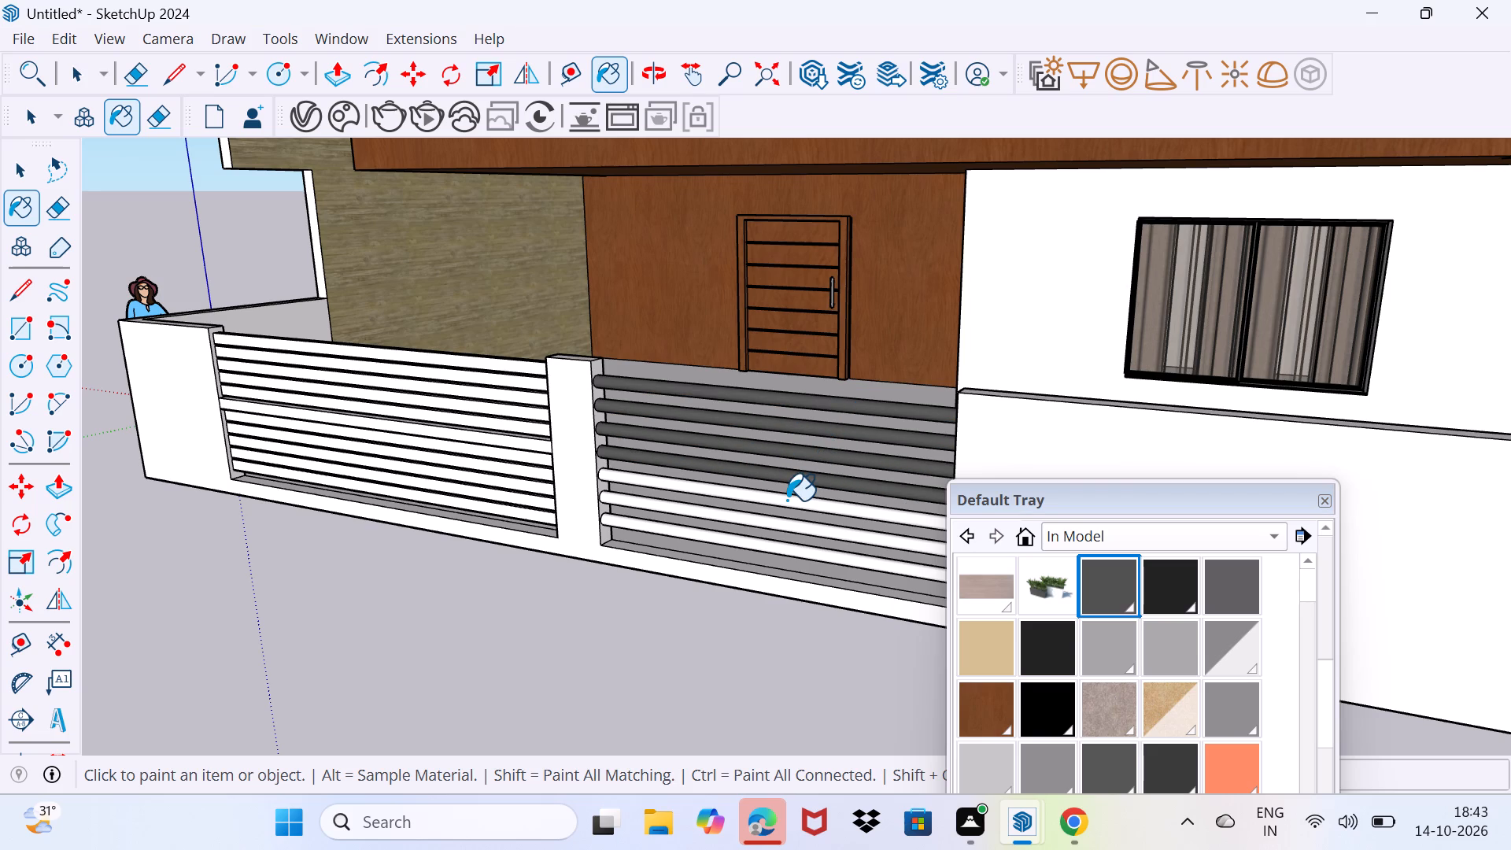
left_click(785, 501)
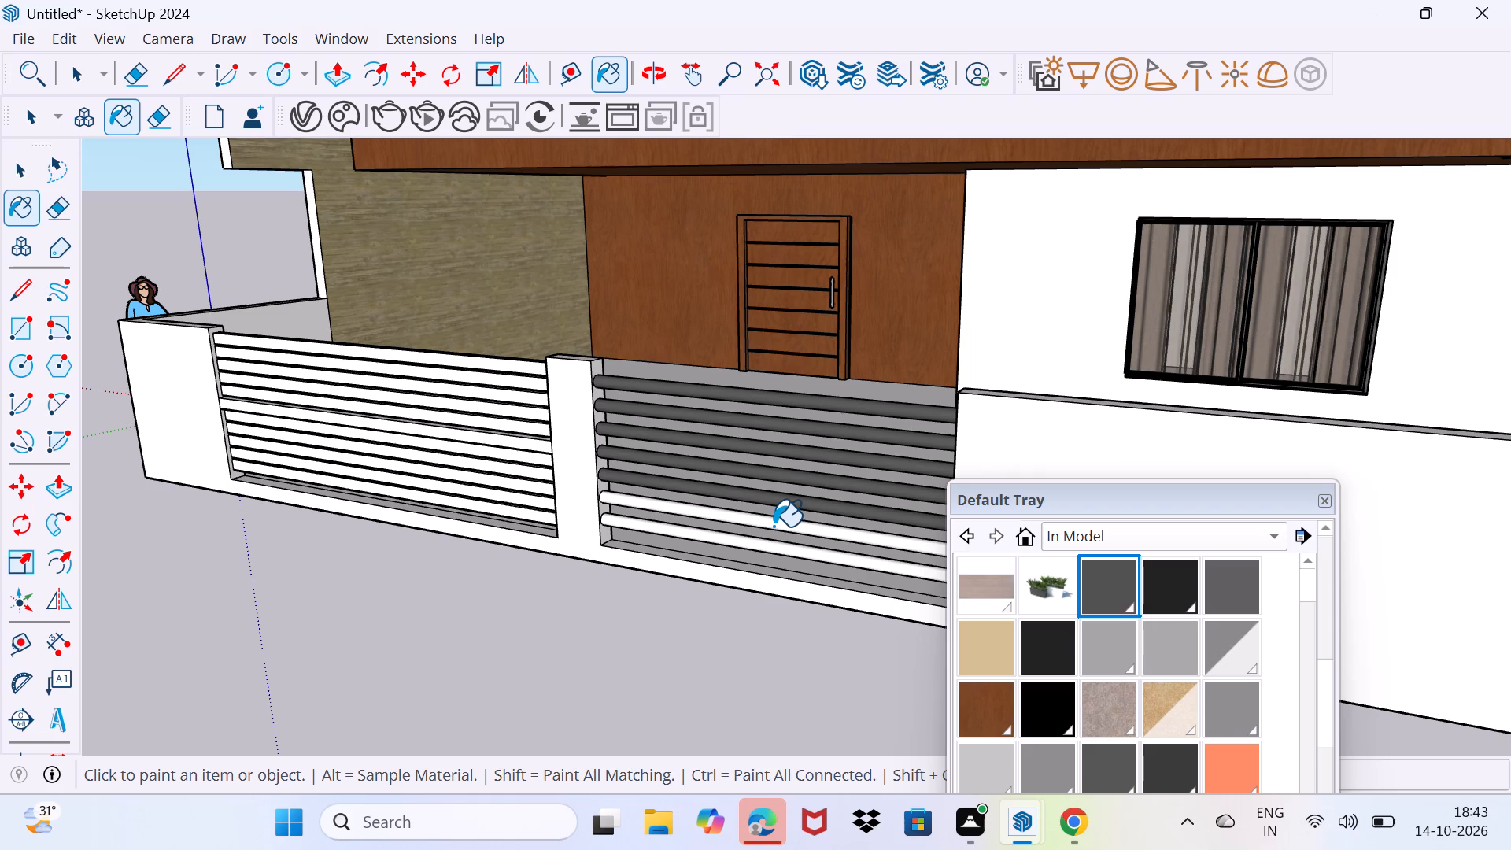
left_click(774, 527)
left_click(761, 550)
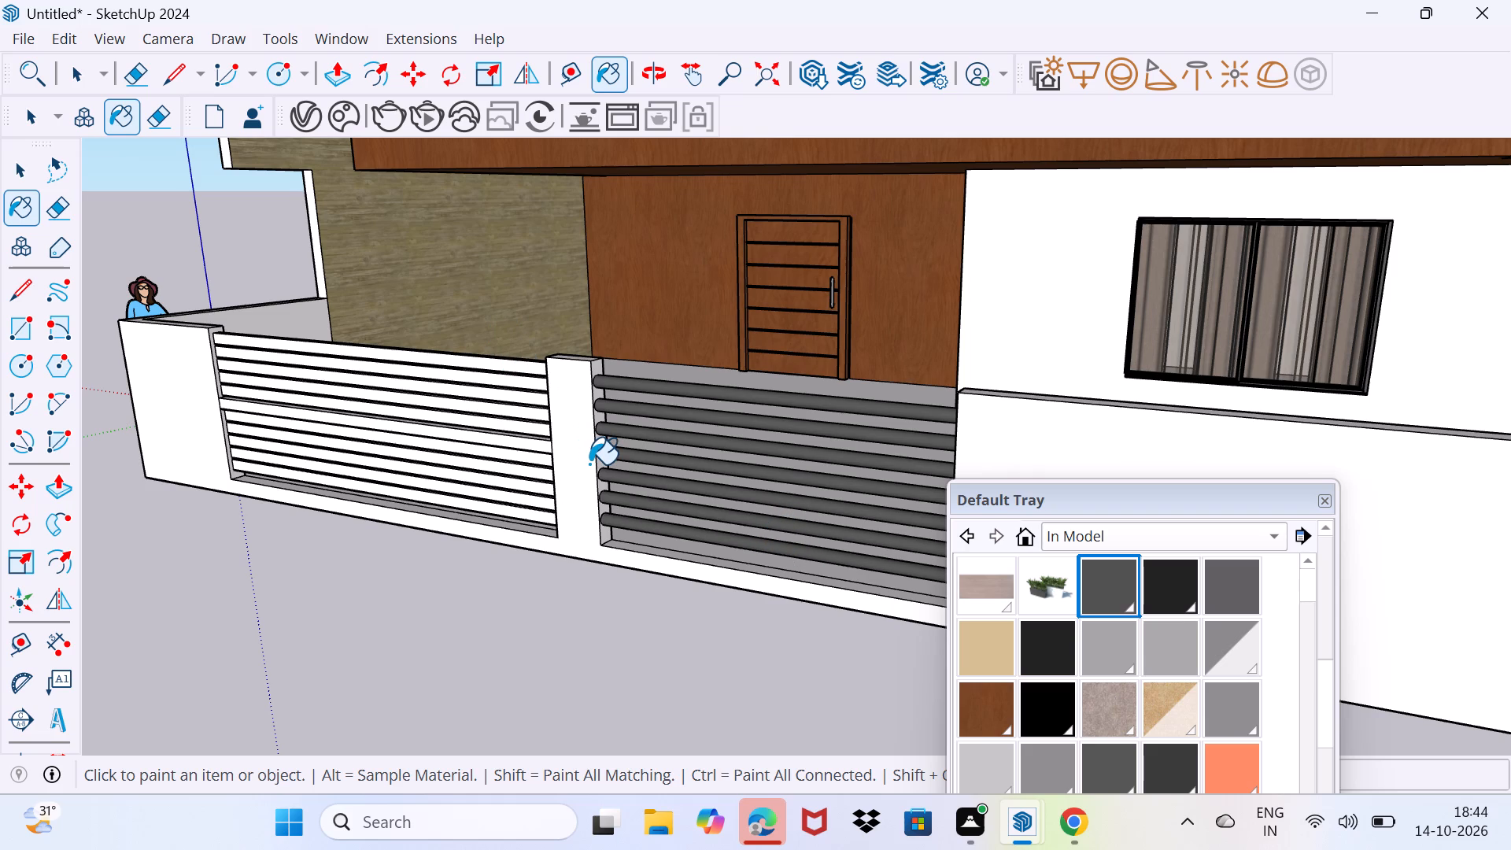
key("grave")
key("z")
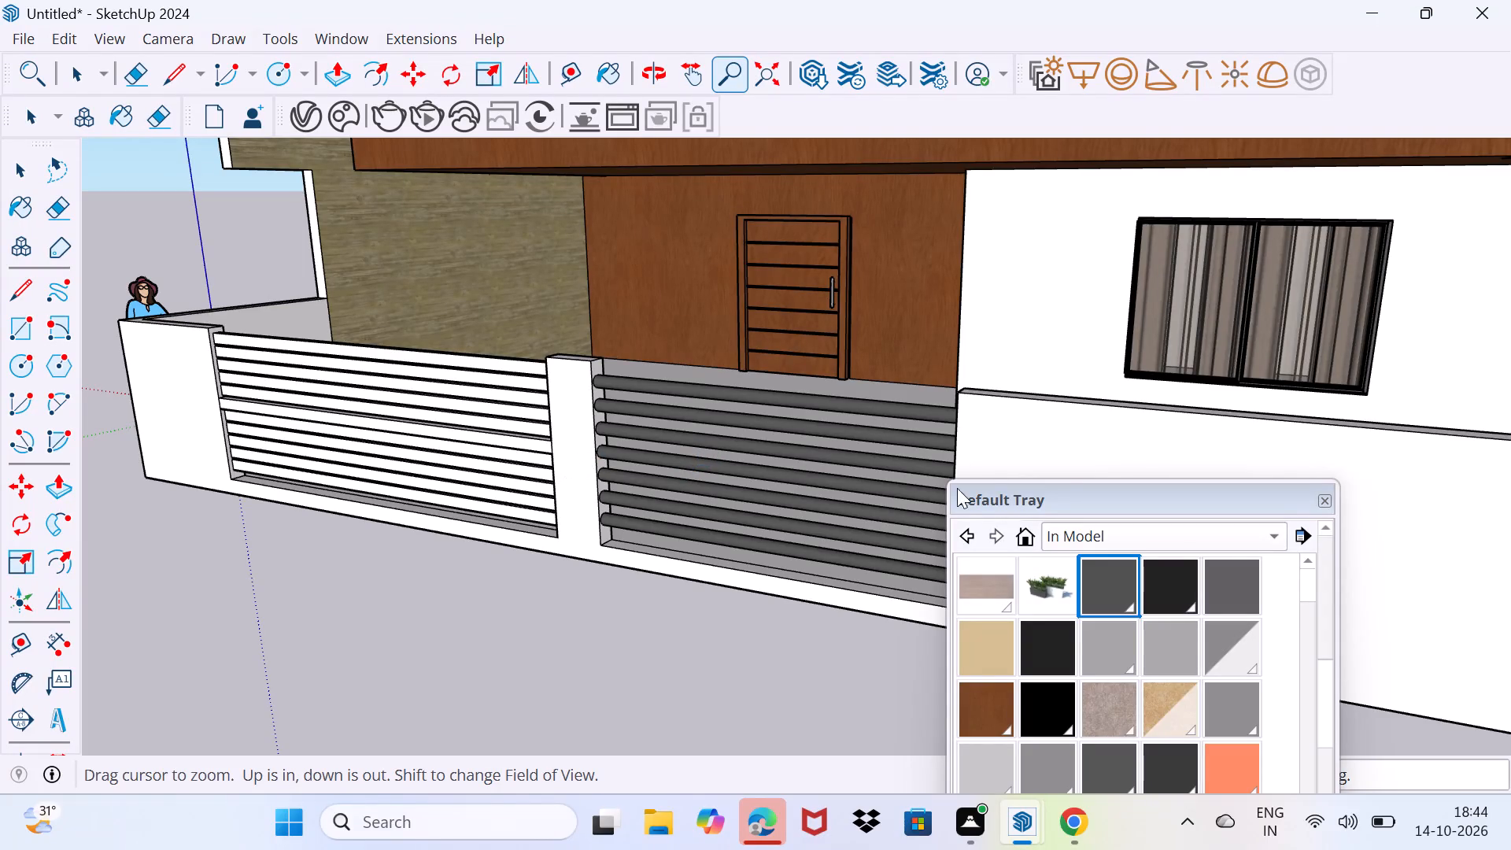
left_click(1328, 512)
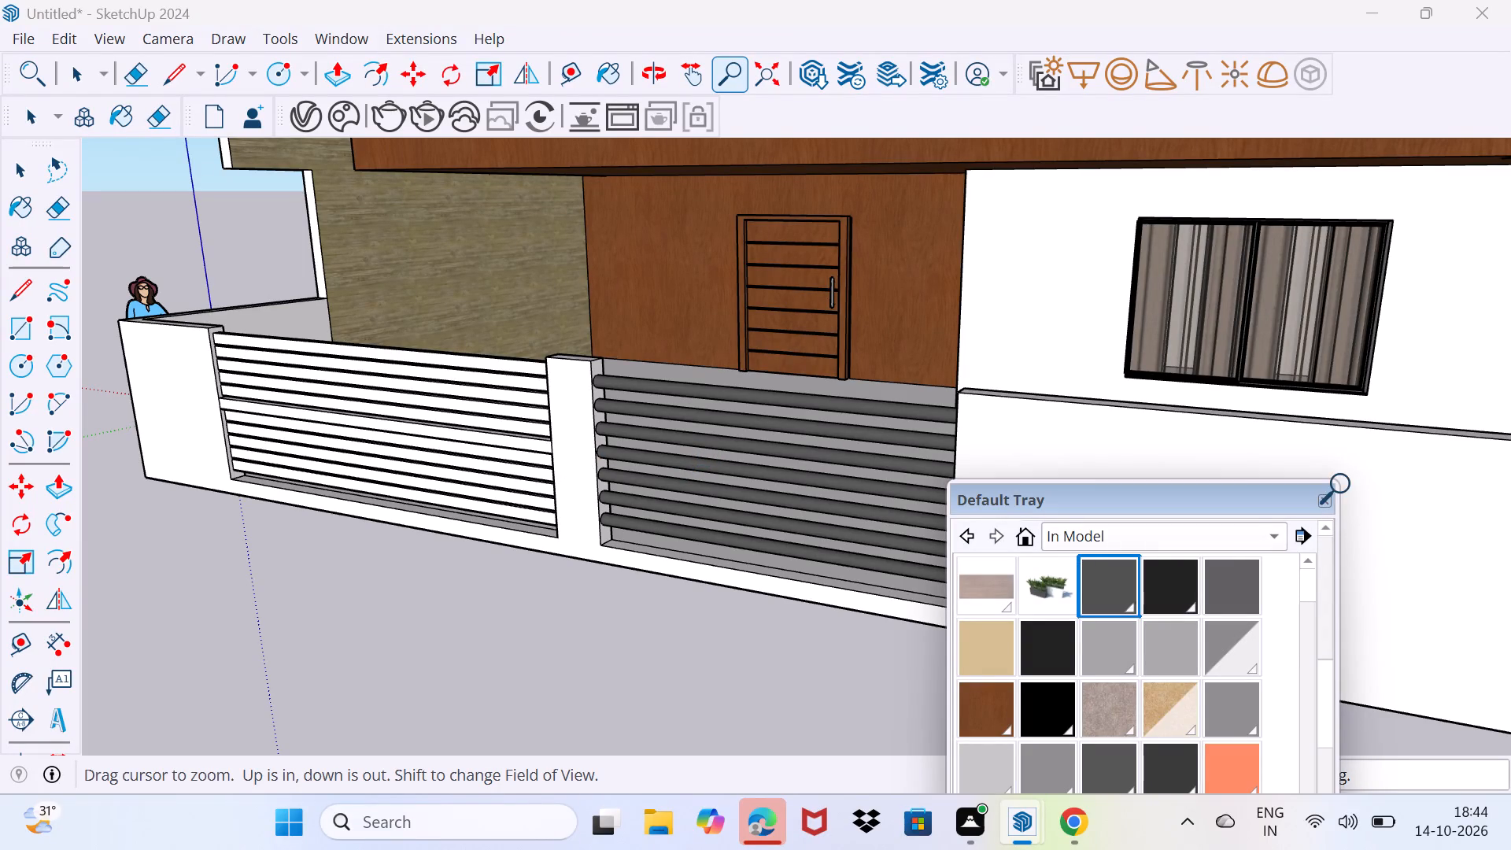
left_click(1318, 501)
Examine the whole front elevation of the house together with the boundary wall and its railings.
scroll(833, 496, "down", 4)
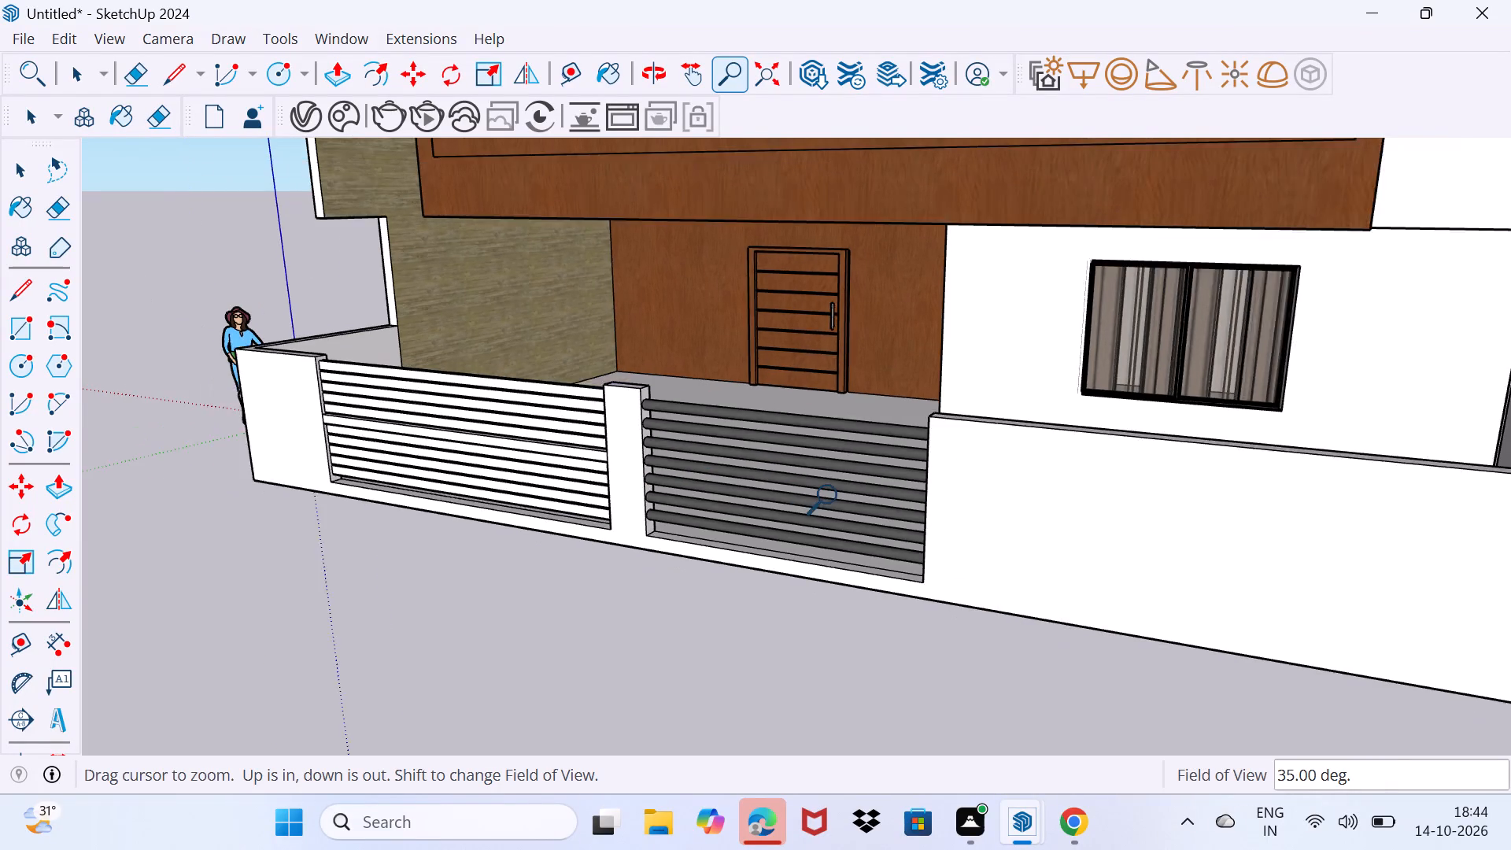
middle_click_drag(724, 493, 975, 501)
scroll(881, 451, "down", 3, "shift")
middle_click_drag(880, 449, 826, 490)
scroll(827, 482, "down", 9)
middle_click(827, 479)
middle_click_drag(829, 466, 761, 538, "shift")
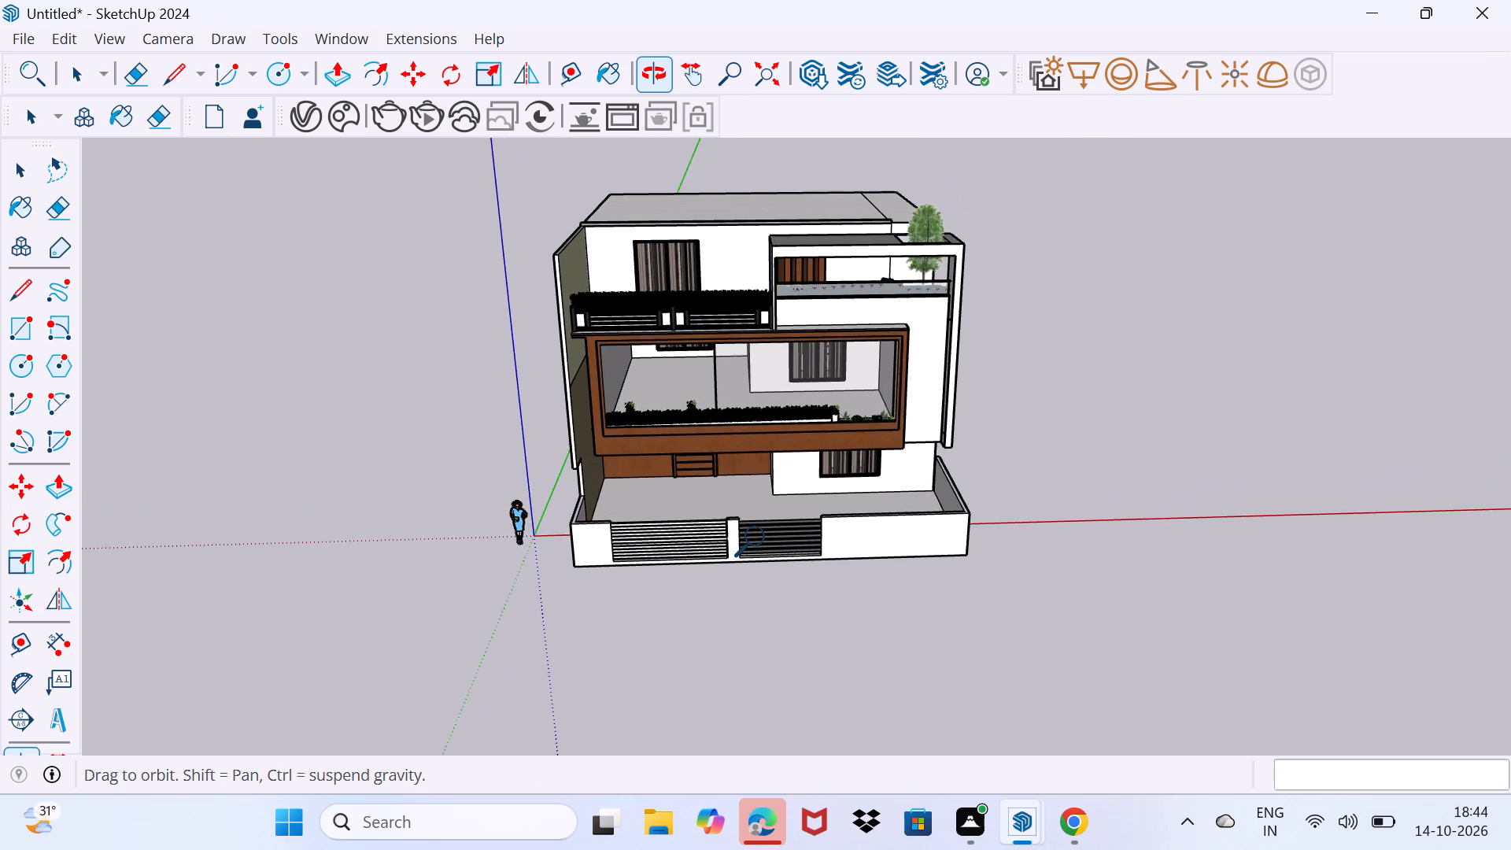
middle_click_drag(759, 540, 807, 442)
scroll(774, 442, "up", 3)
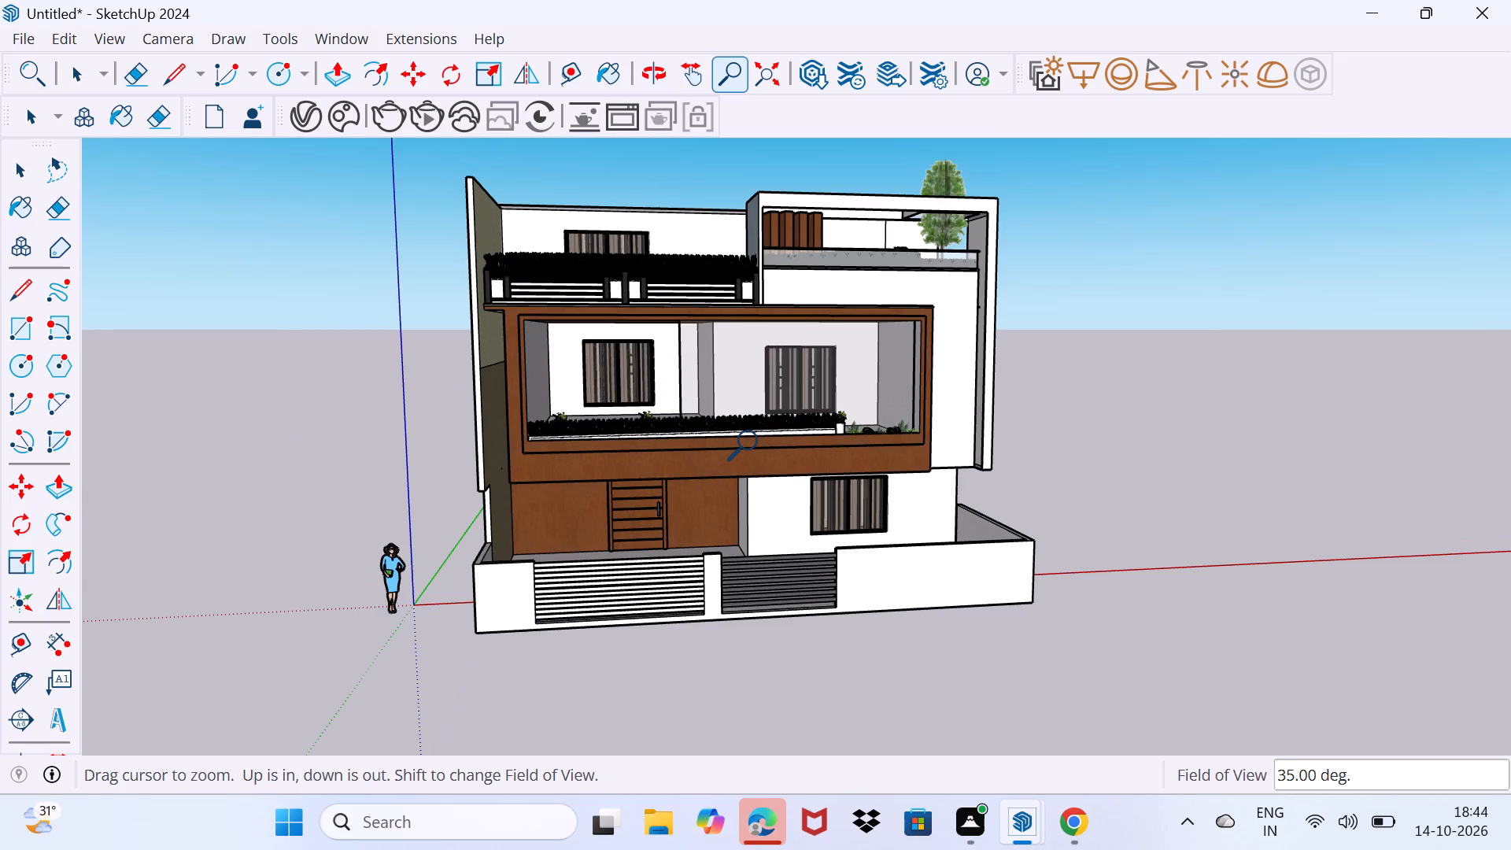
Save the model as a SketchUp file in the Documents folder, with a file name starting with "ele".
key("ctrl+s")
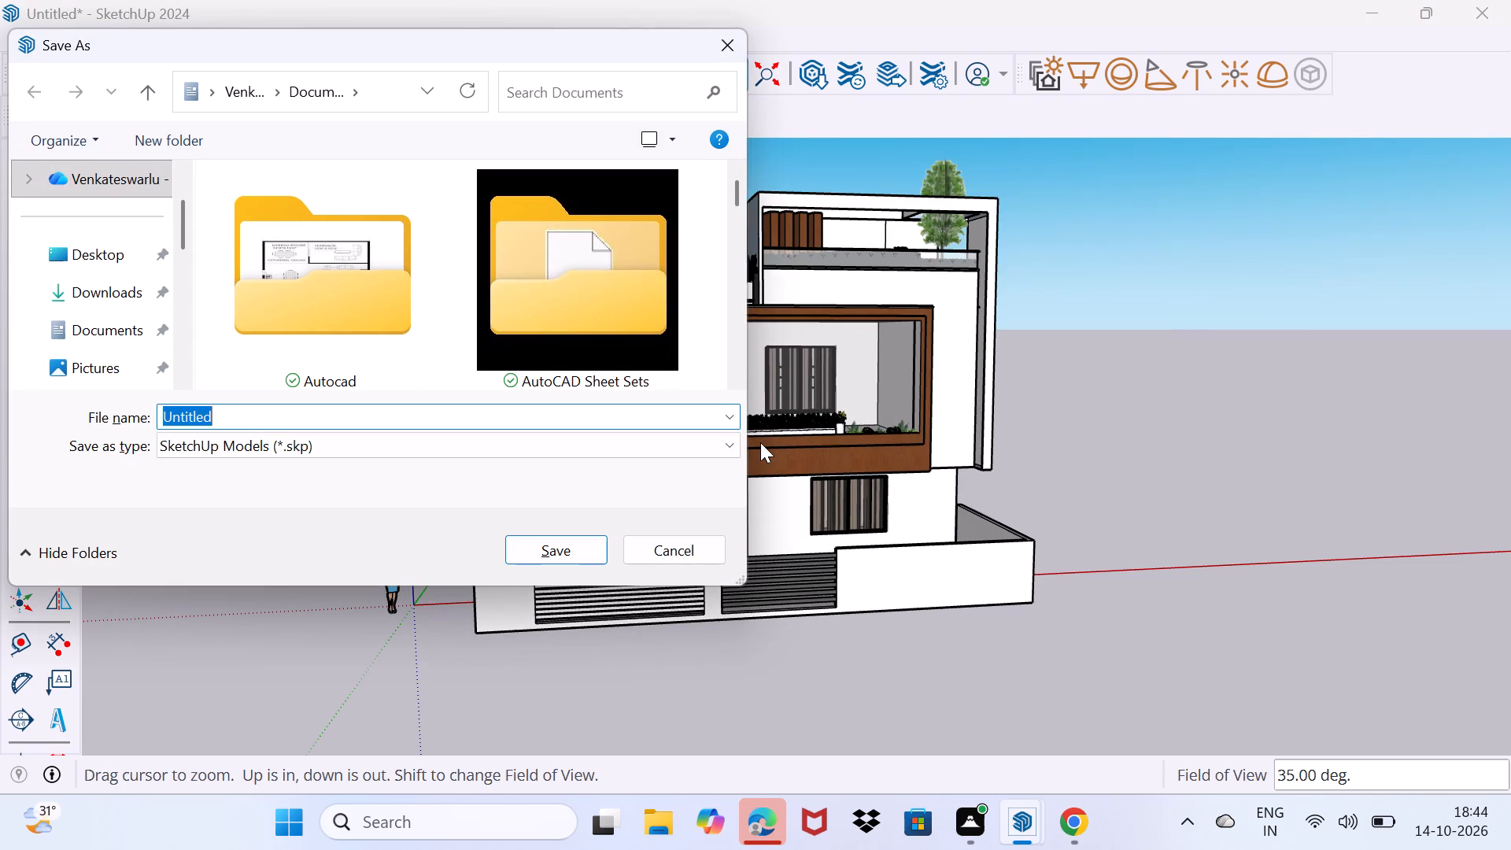
key("BackSpace")
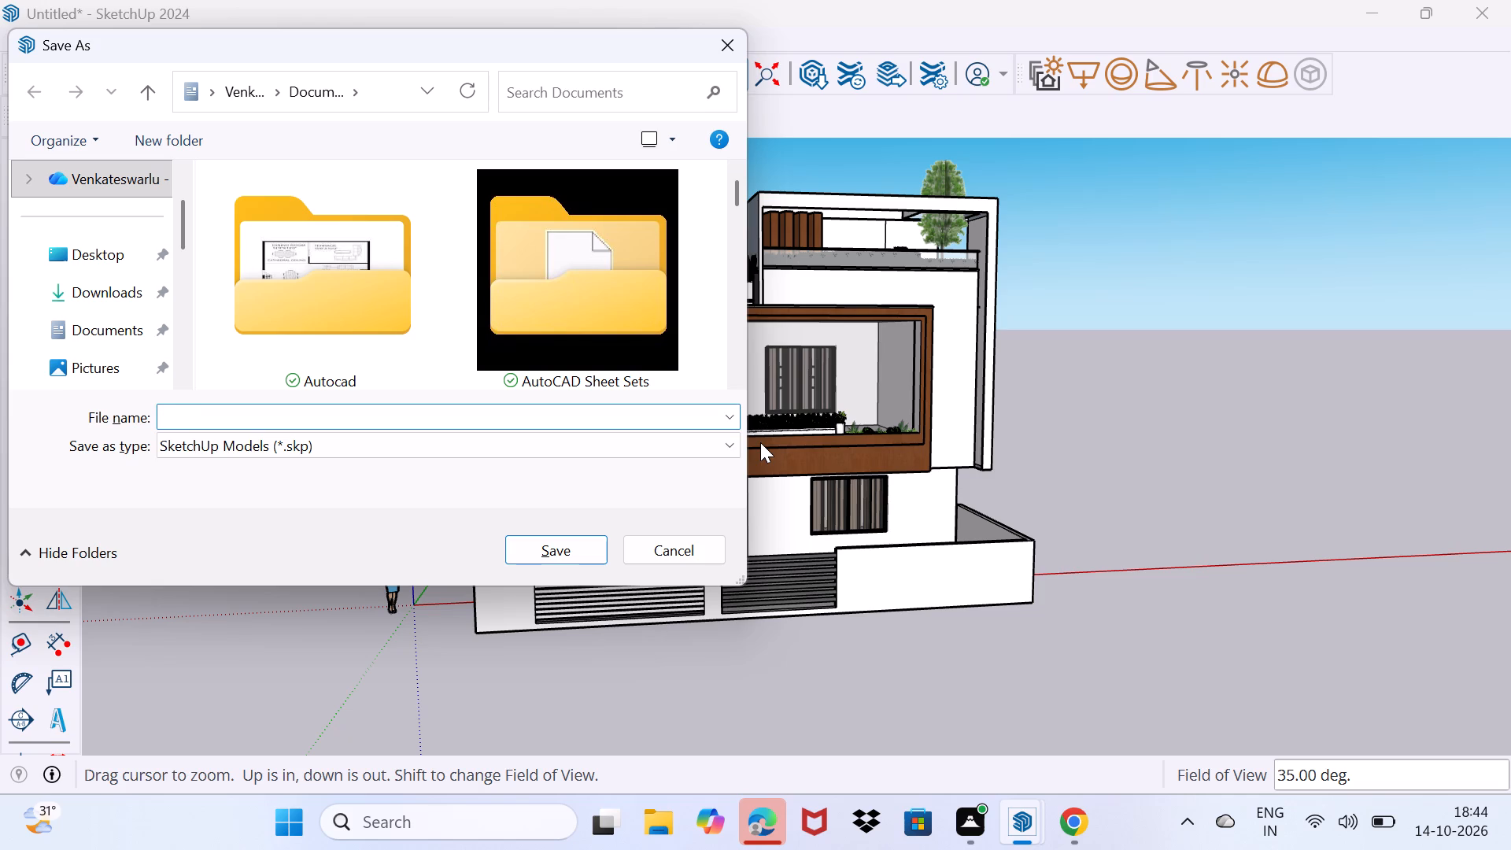
type("ele")
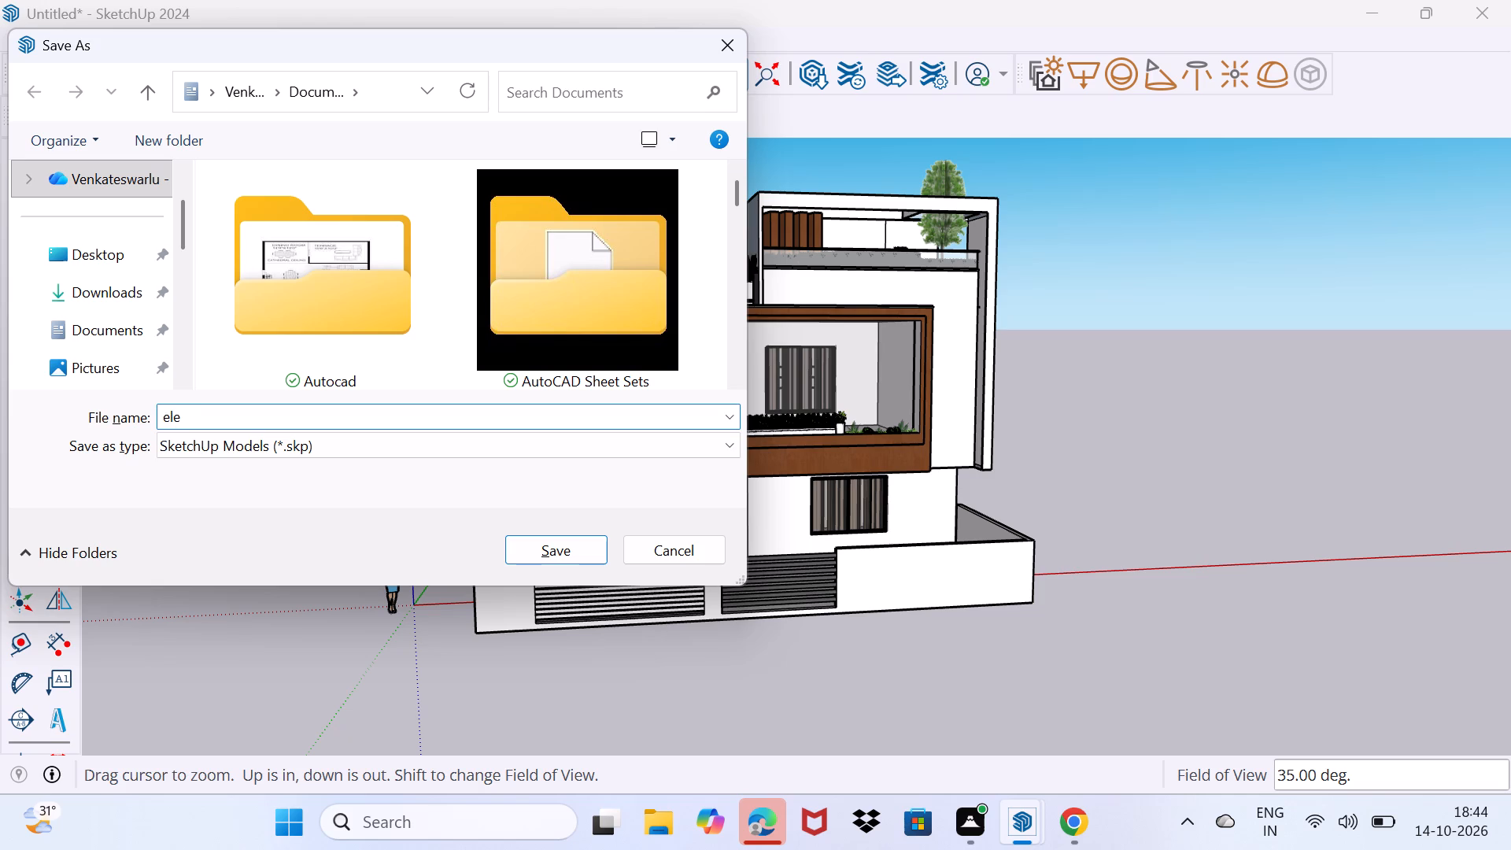
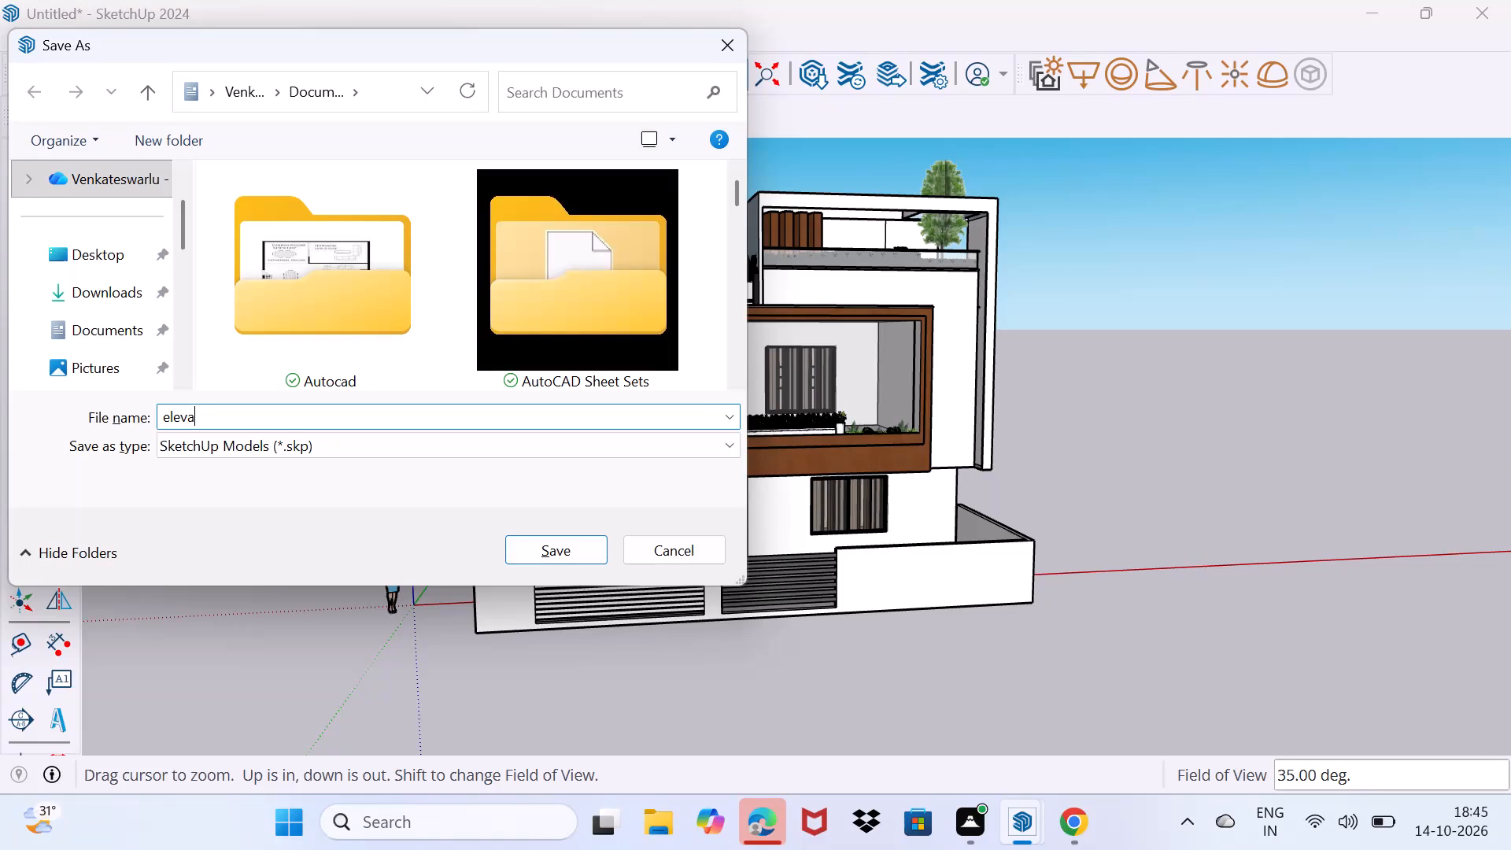
Save the house model in the Documents folder as a SketchUp file named "elevation plane".
type("tion")
key("space")
type("plane")
key("Return")
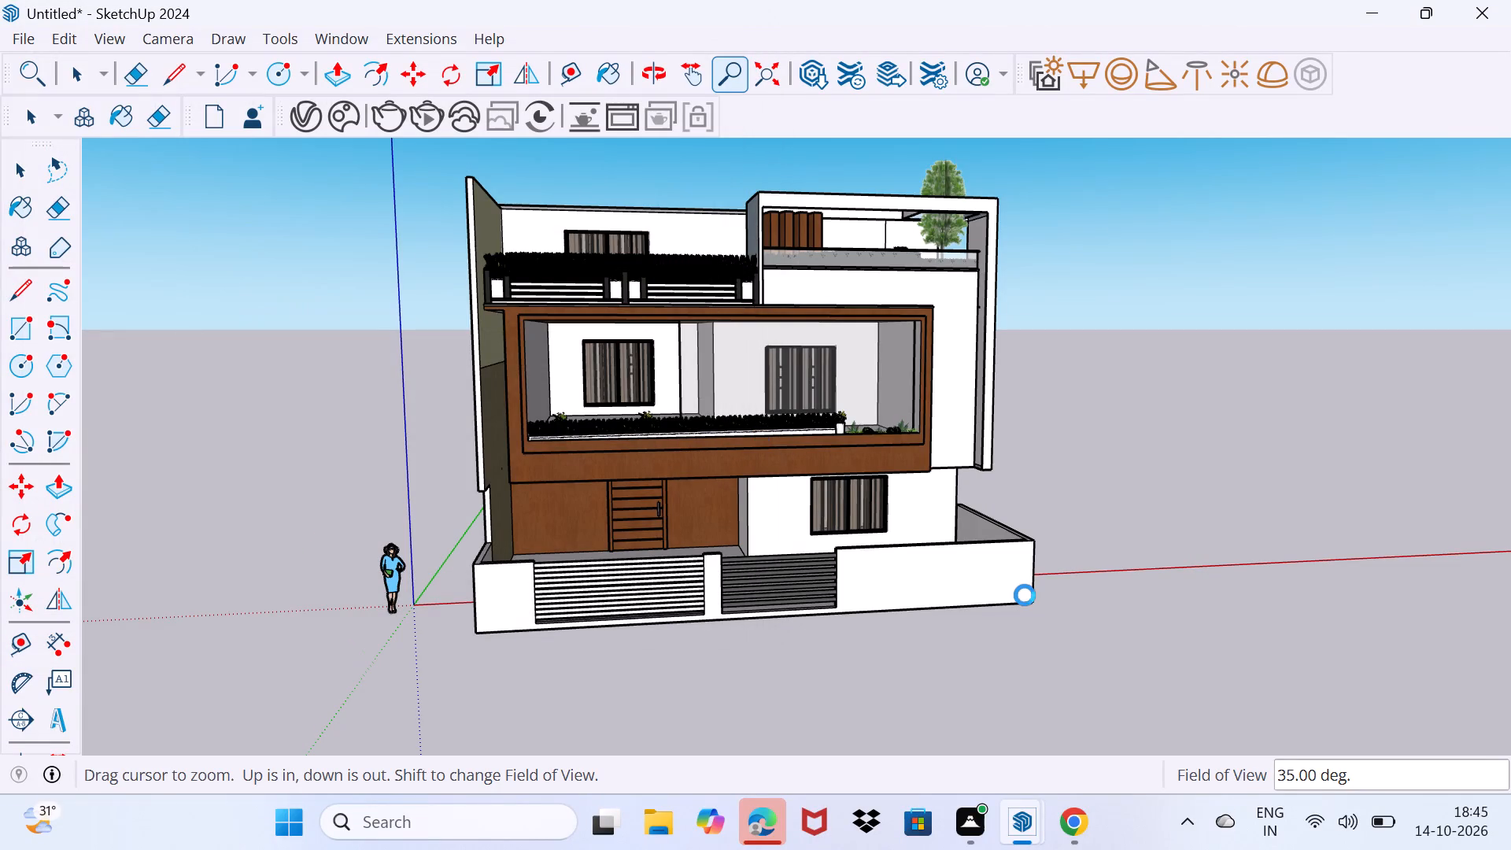